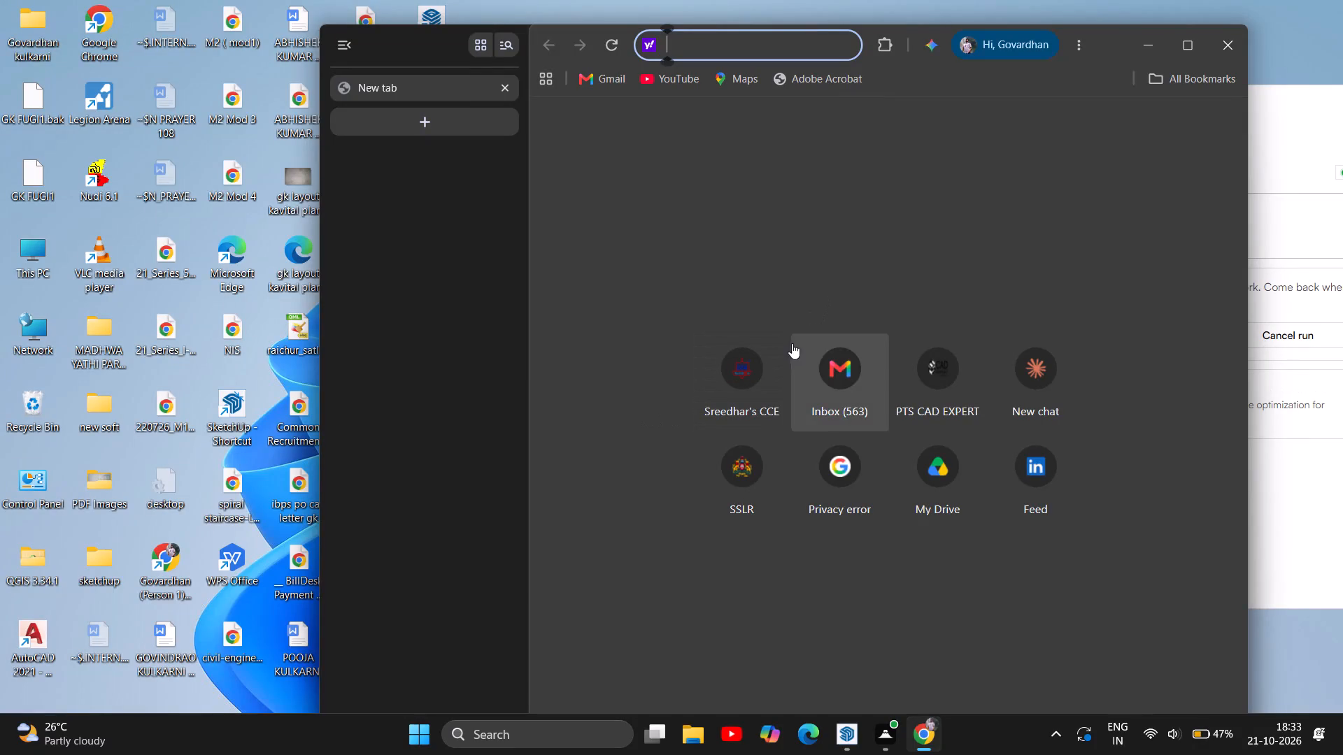
Search the web for "3d warehouse sketchup" and reload the search results page.
type("3d")
key("space")
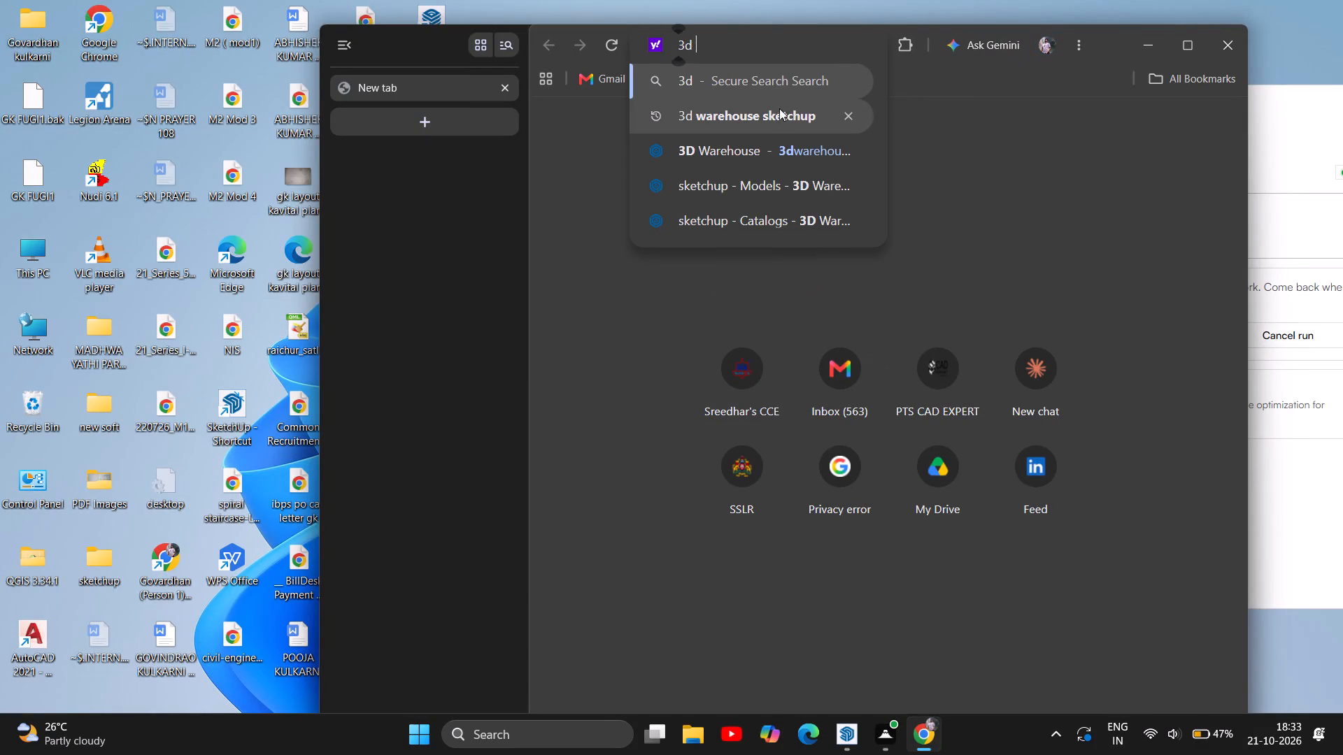
left_click(779, 113)
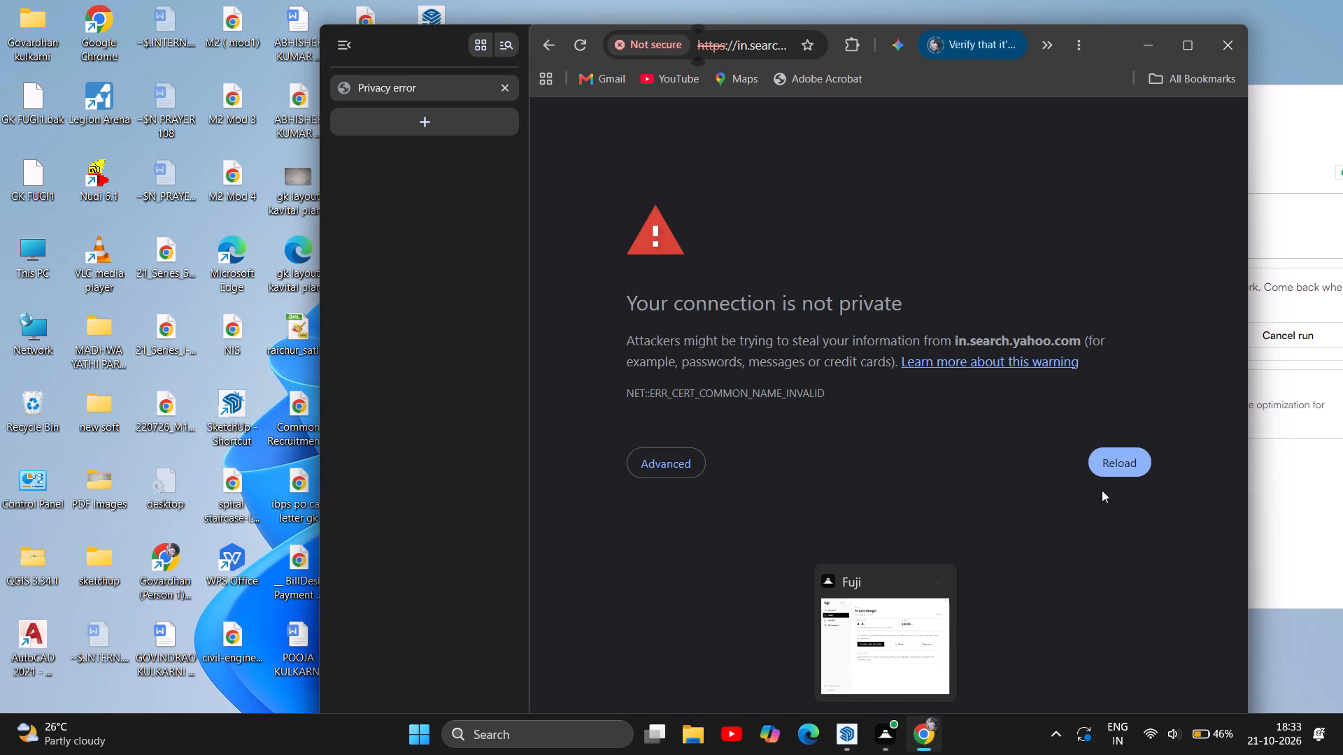
left_click(1122, 452)
double_click(1122, 452)
left_click_drag(1118, 452, 1112, 454)
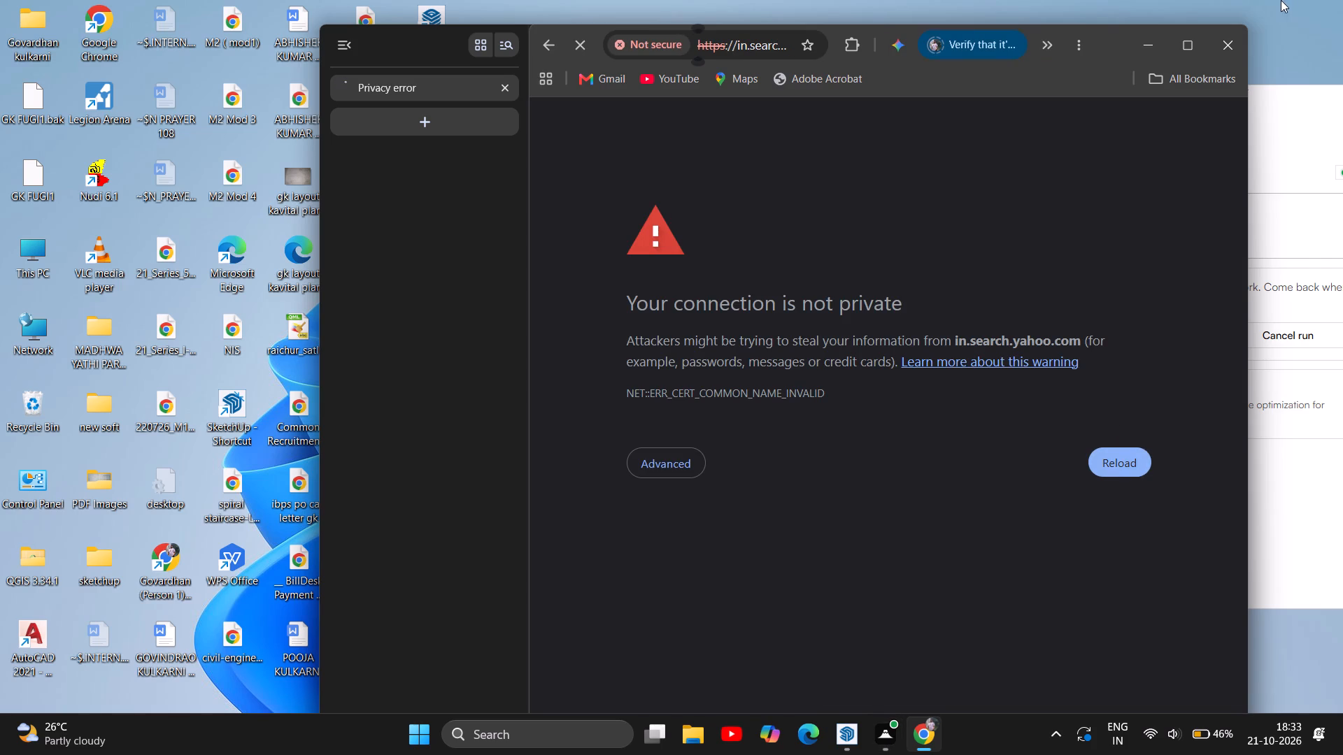
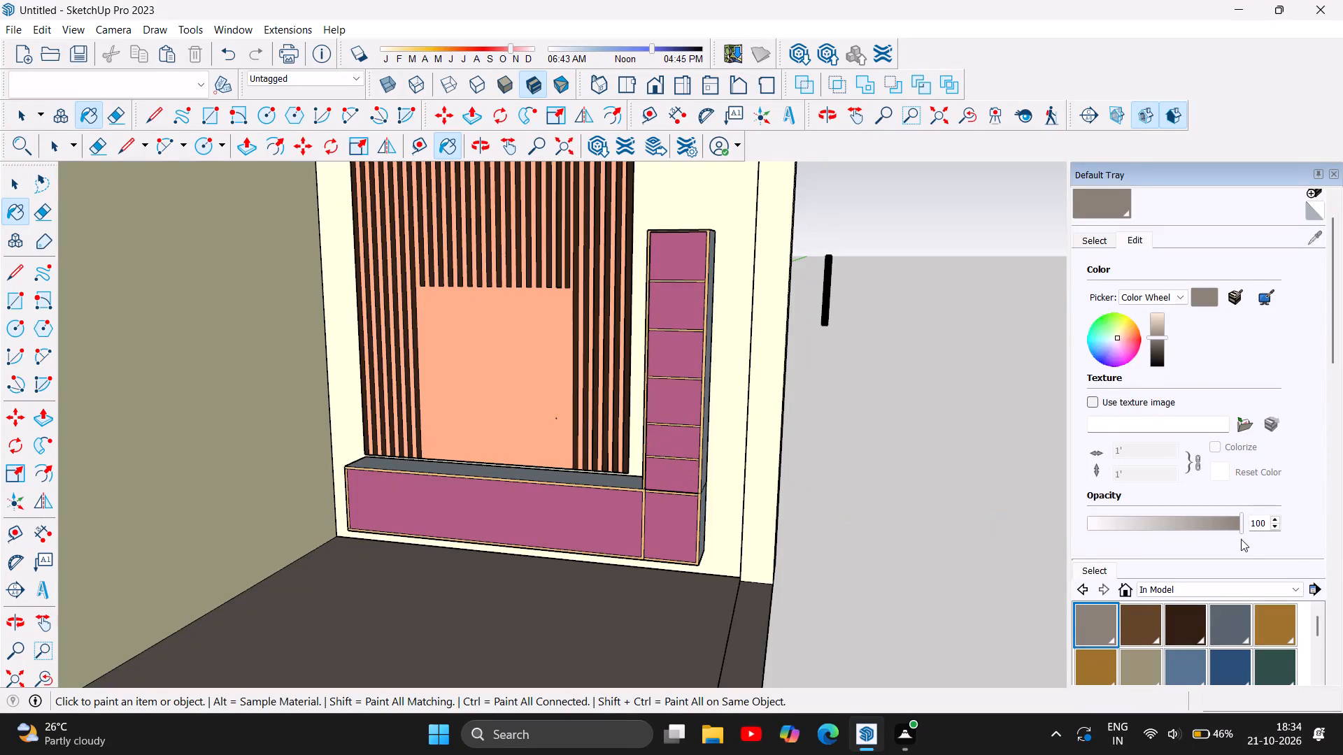
Lower the opacity of the grey-brown floor material to 36.
scroll(1239, 556, "down", 10)
scroll(1231, 569, "up", 6)
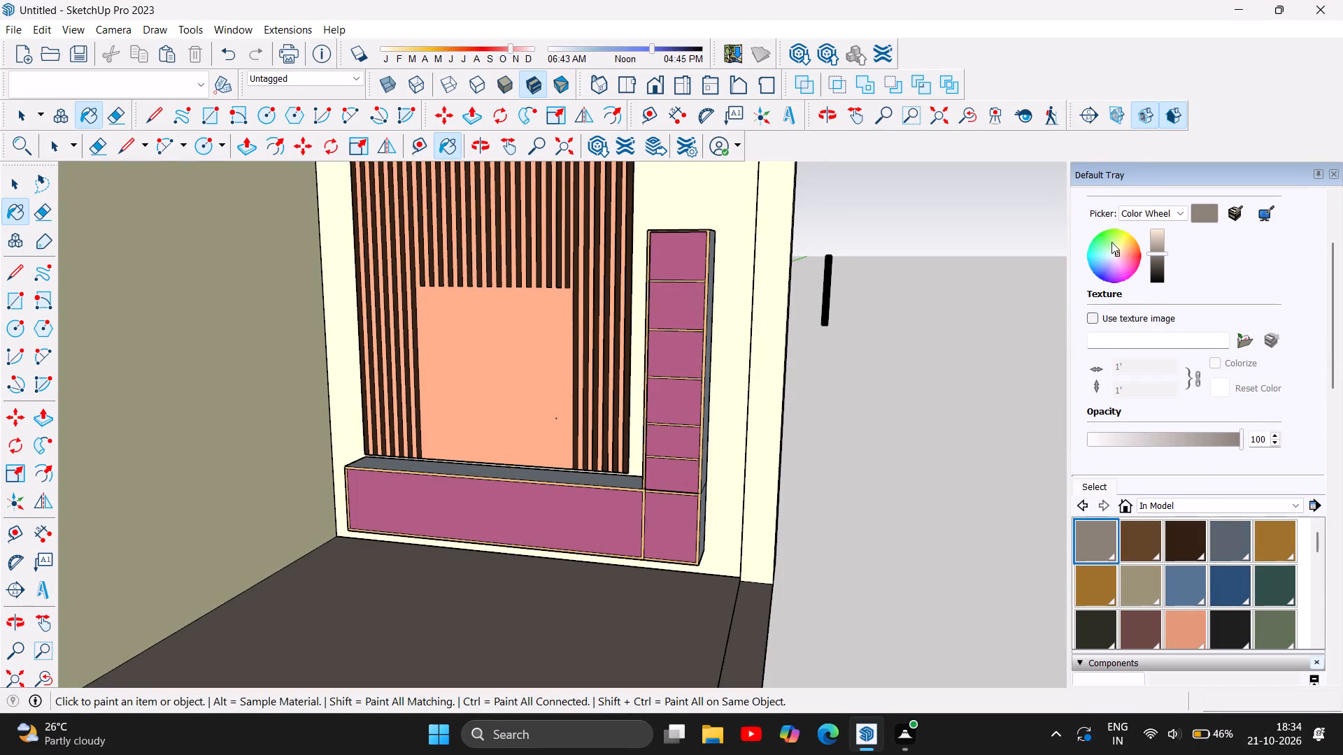
scroll(1172, 215, "up", 5)
left_click(1167, 443)
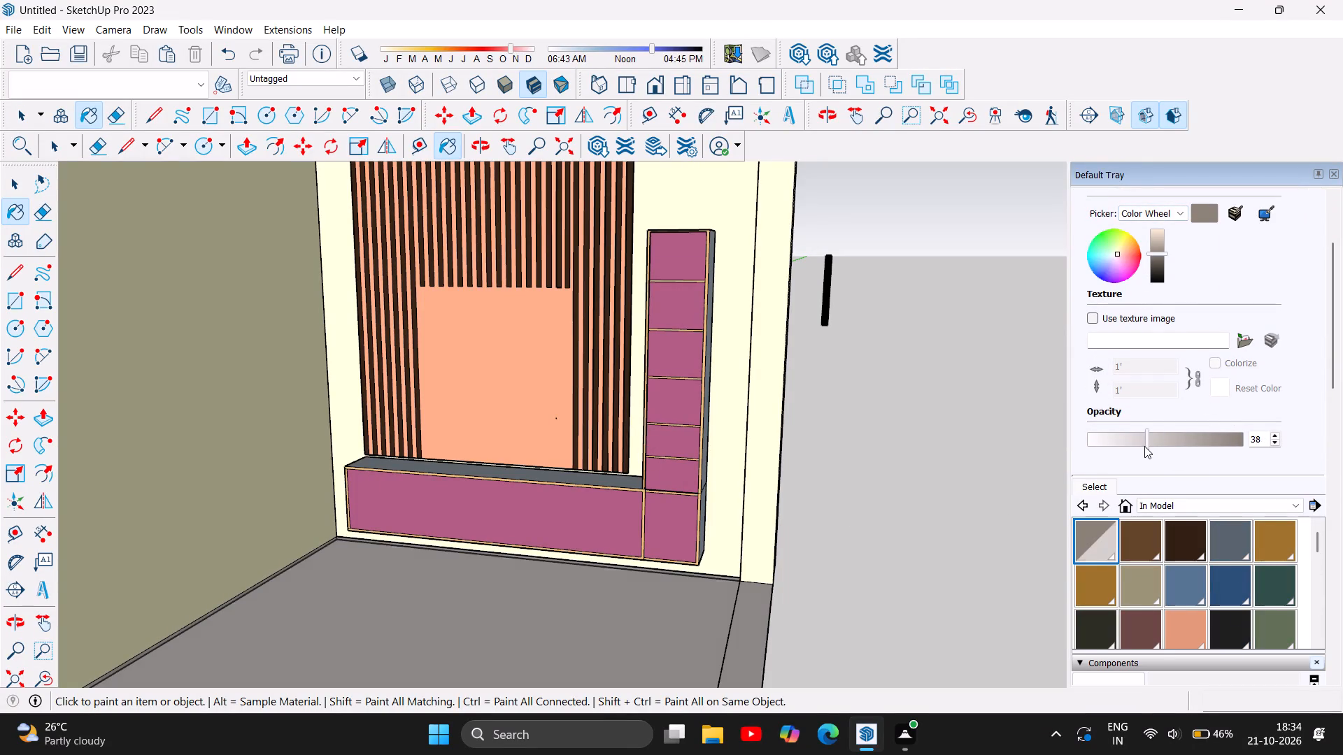
left_click(1146, 445)
left_click(1144, 446)
double_click(1143, 447)
scroll(895, 518, "down", 3)
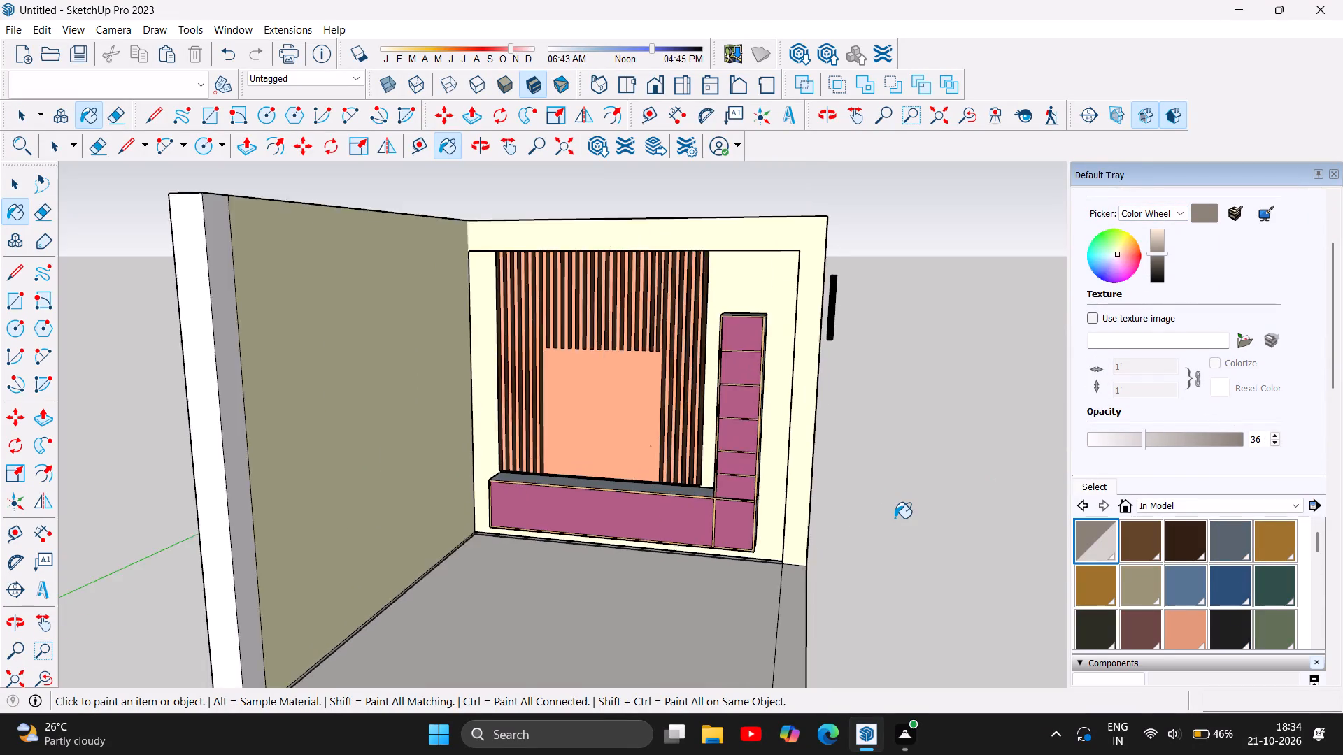
scroll(895, 518, "down", 2)
scroll(896, 521, "up", 4)
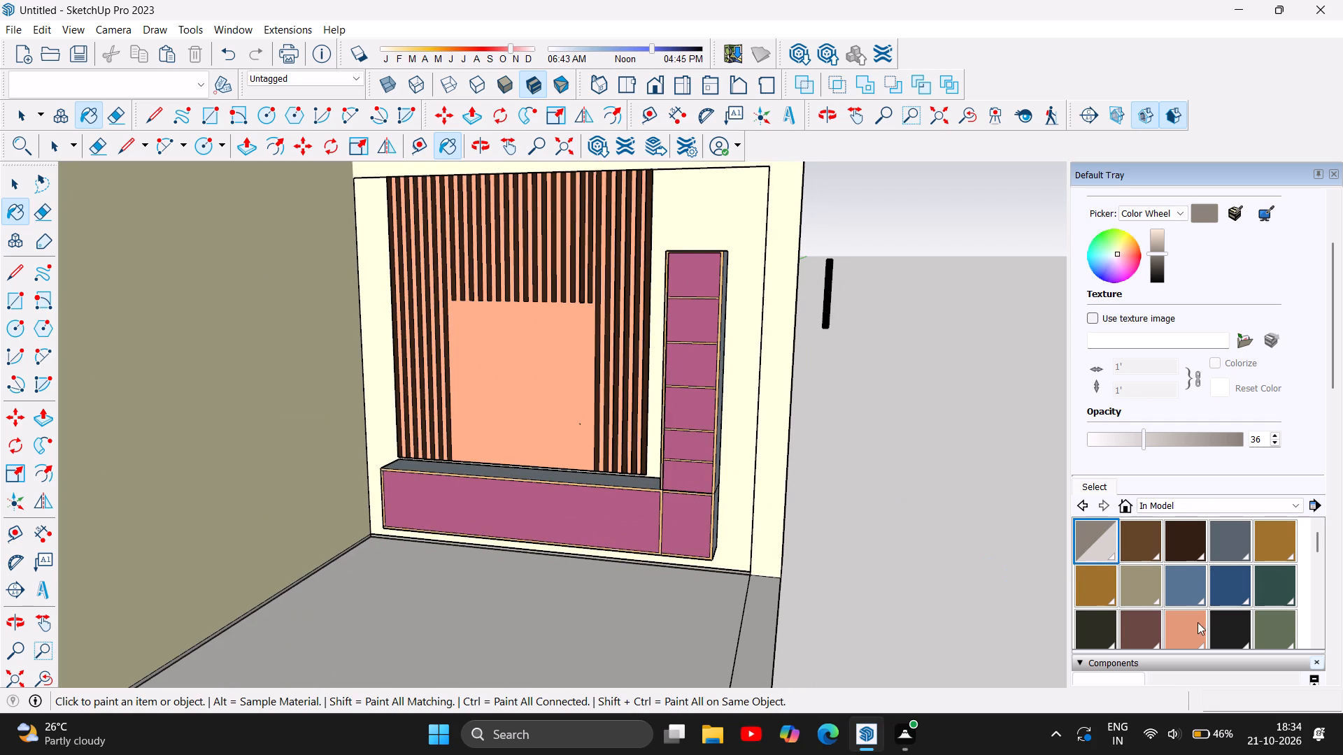
Pick the tan cabinet-trim material among the in-model materials and try several opacity levels, ending at 100.
scroll(1193, 622, "down", 3)
left_click(1119, 594)
left_click(1129, 594)
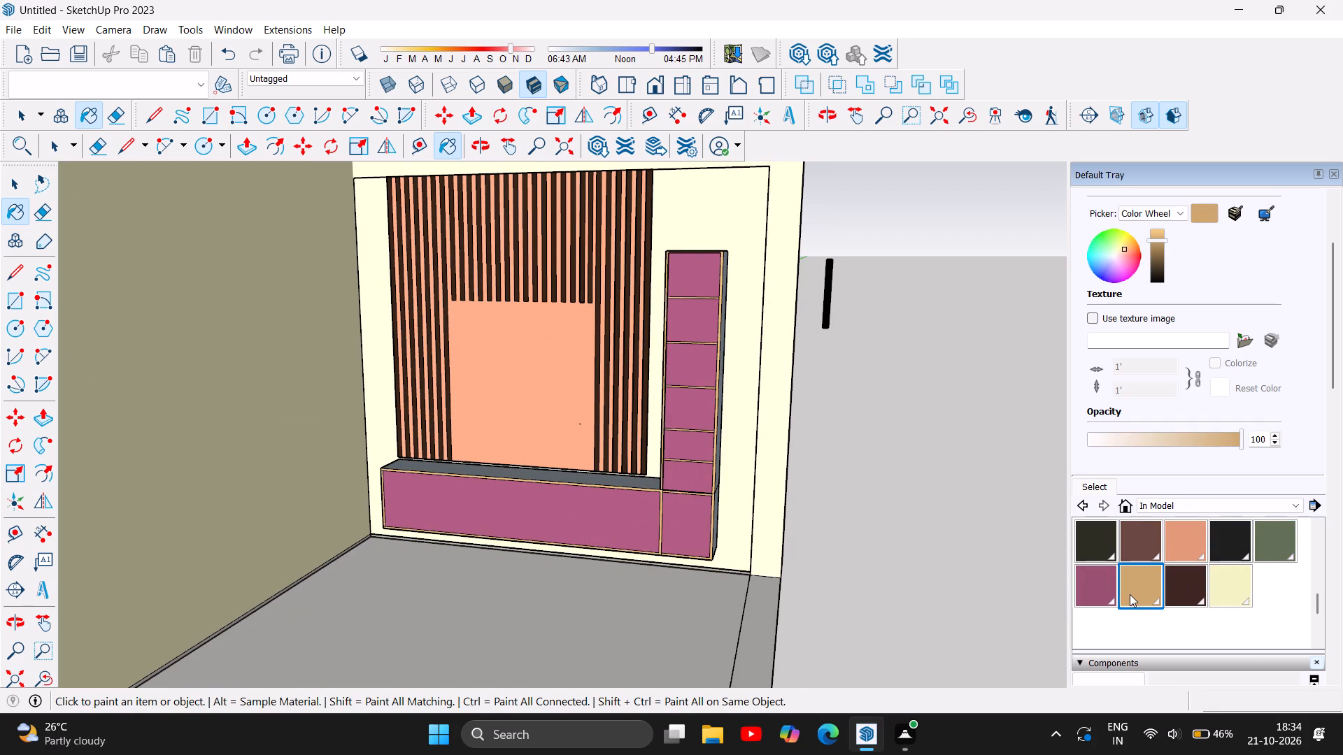
scroll(1178, 311, "up", 2)
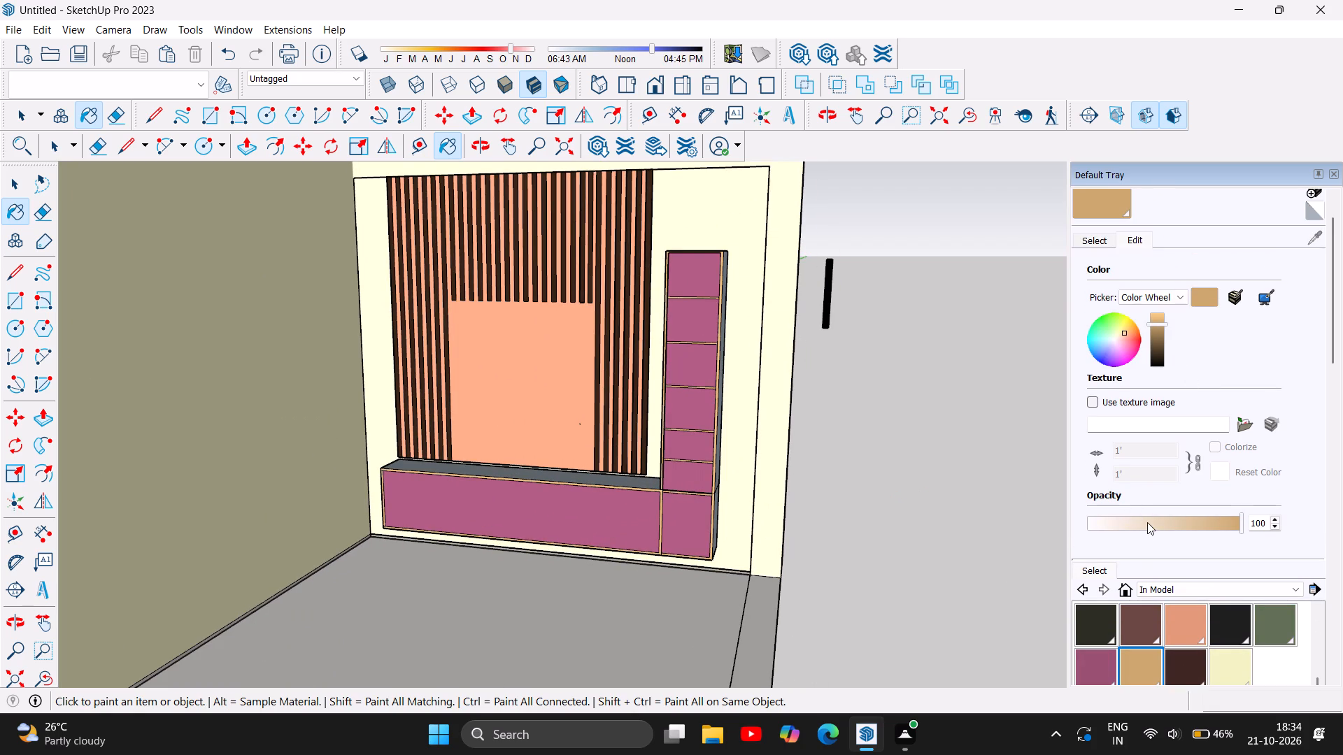
left_click(1147, 522)
left_click(1165, 522)
left_click(1177, 521)
left_click(1194, 524)
left_click(1210, 524)
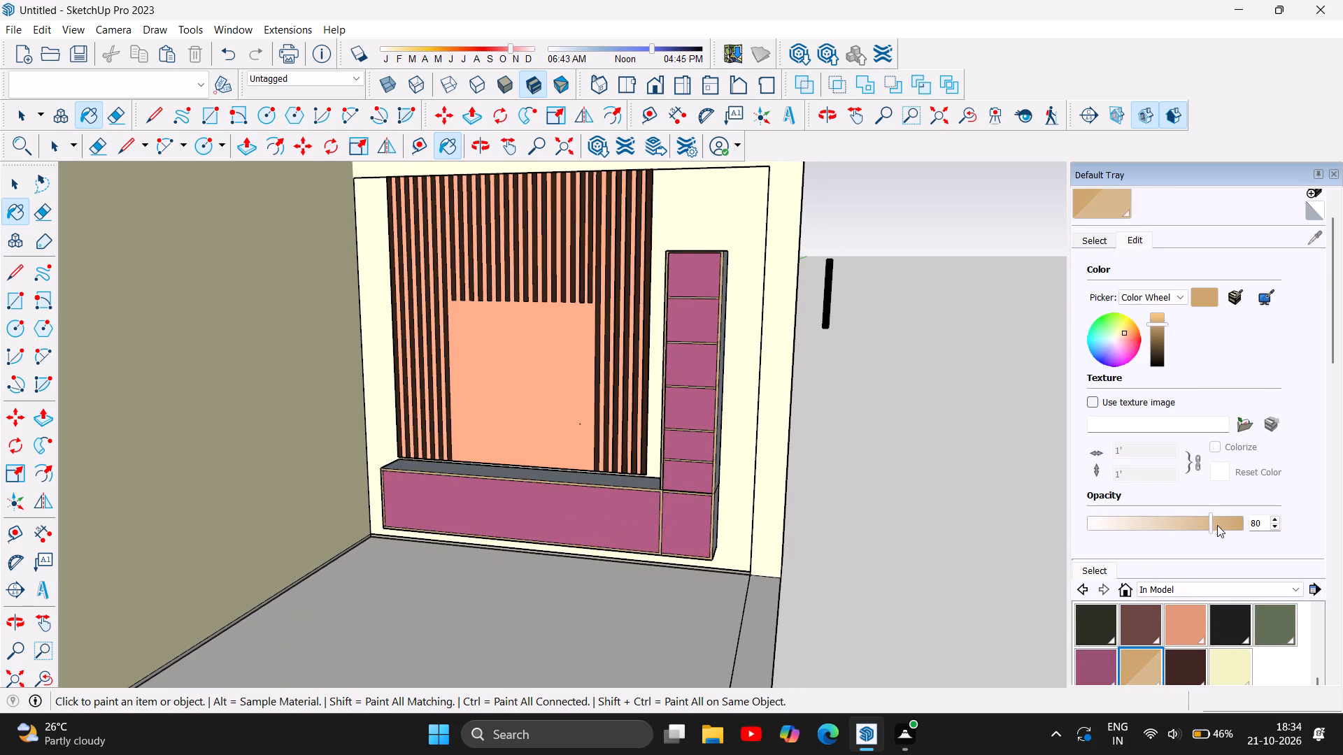
left_click(1217, 525)
left_click(1226, 527)
left_click(1232, 527)
left_click_drag(1232, 527, 1250, 531)
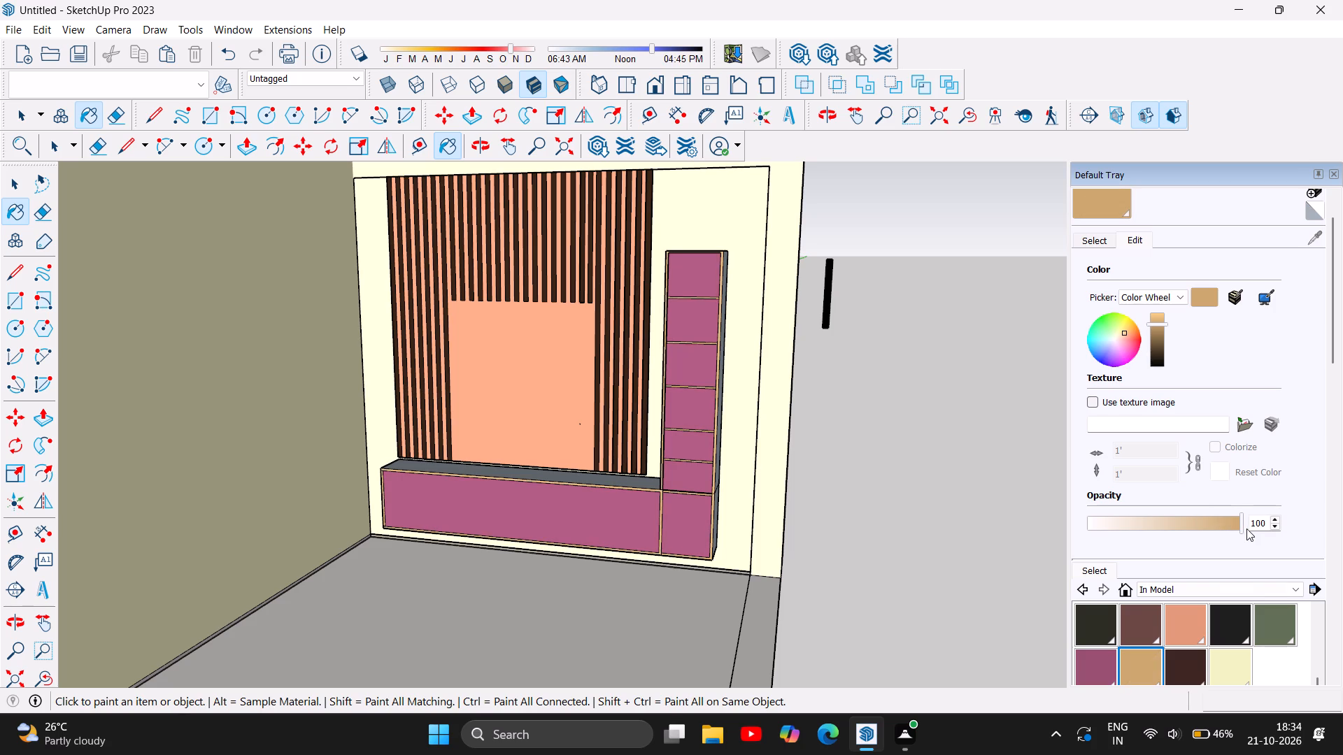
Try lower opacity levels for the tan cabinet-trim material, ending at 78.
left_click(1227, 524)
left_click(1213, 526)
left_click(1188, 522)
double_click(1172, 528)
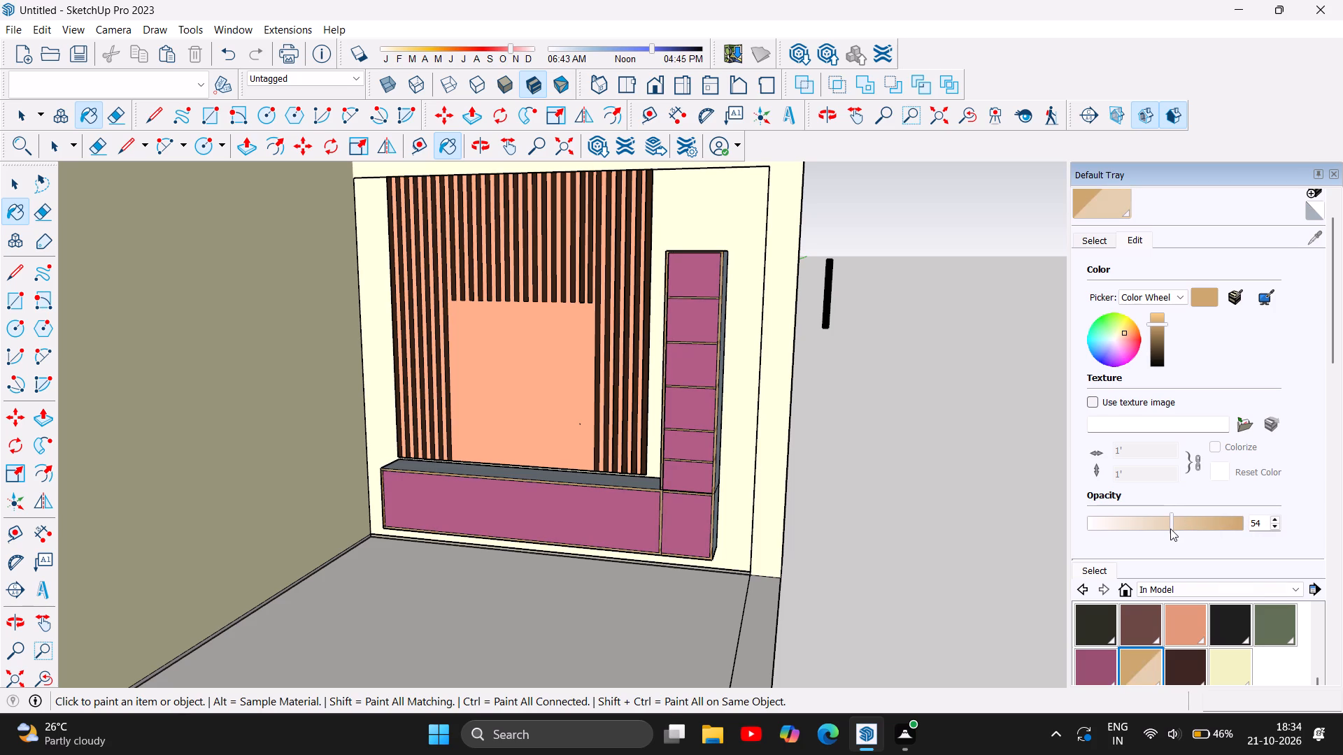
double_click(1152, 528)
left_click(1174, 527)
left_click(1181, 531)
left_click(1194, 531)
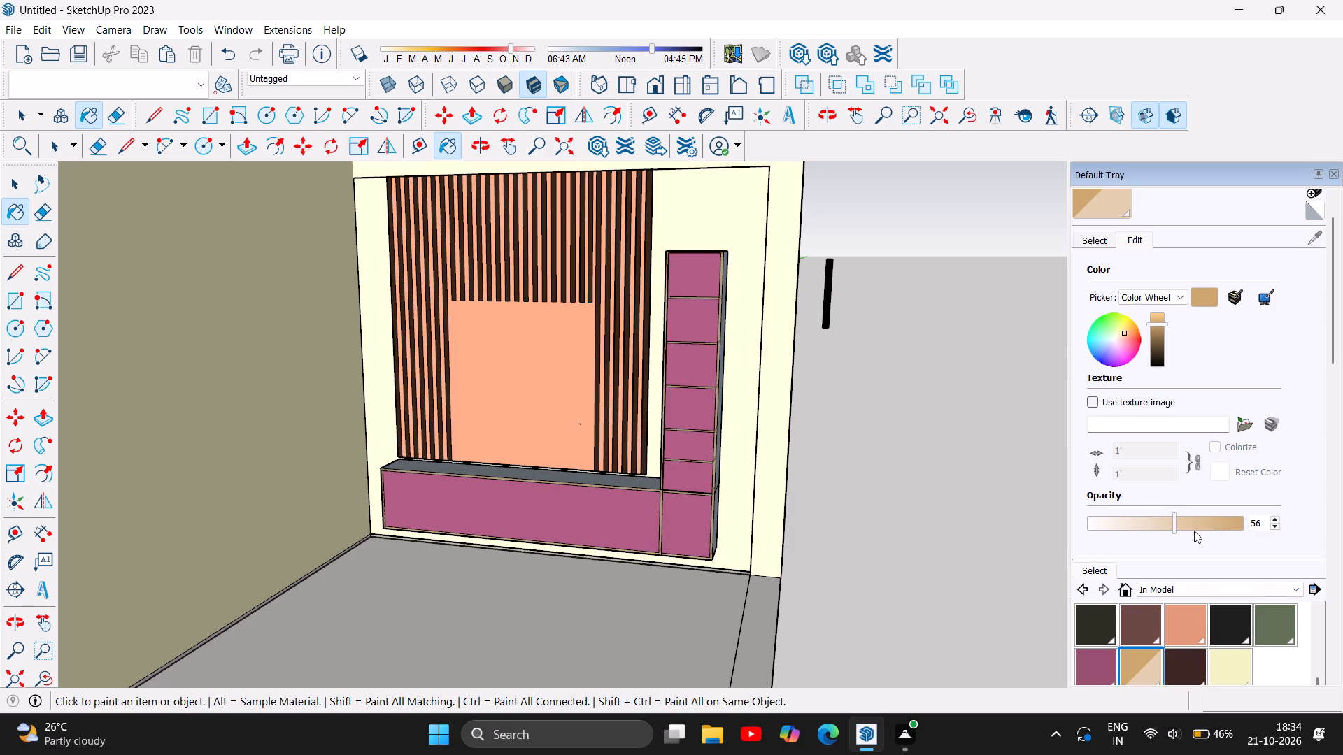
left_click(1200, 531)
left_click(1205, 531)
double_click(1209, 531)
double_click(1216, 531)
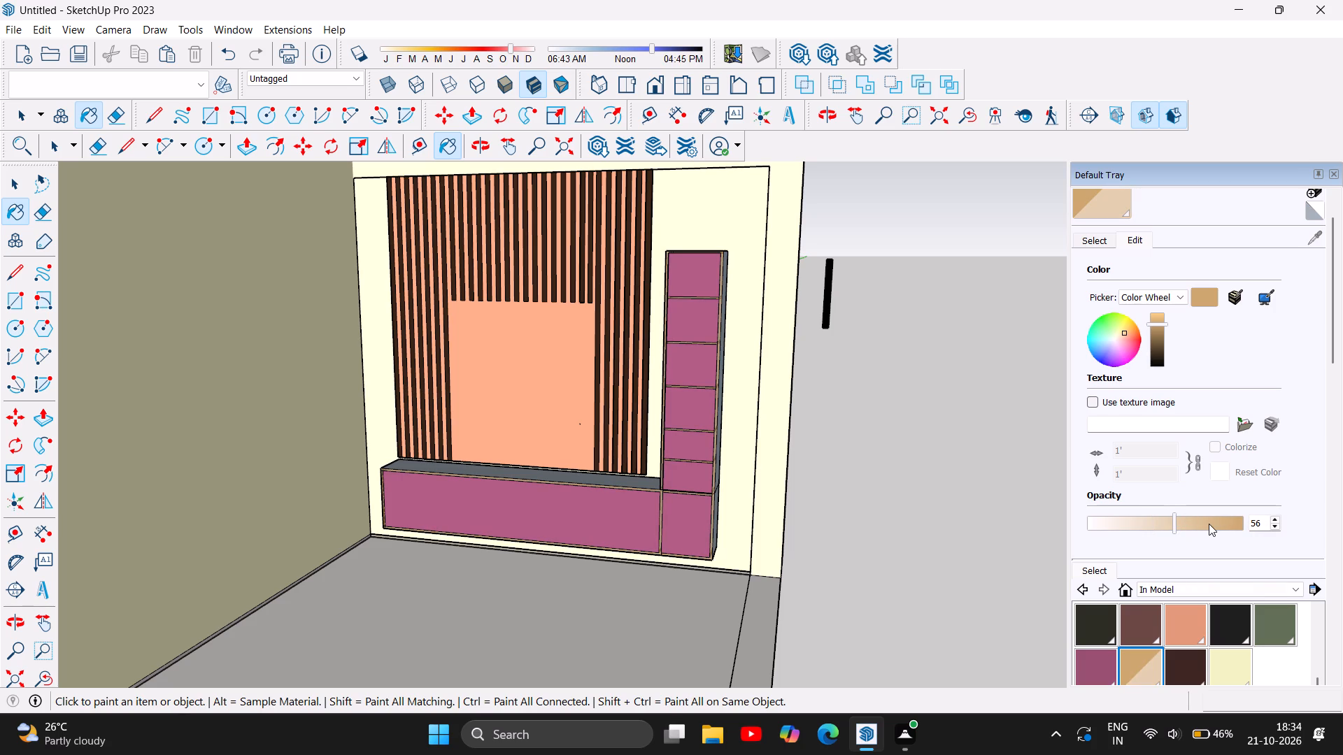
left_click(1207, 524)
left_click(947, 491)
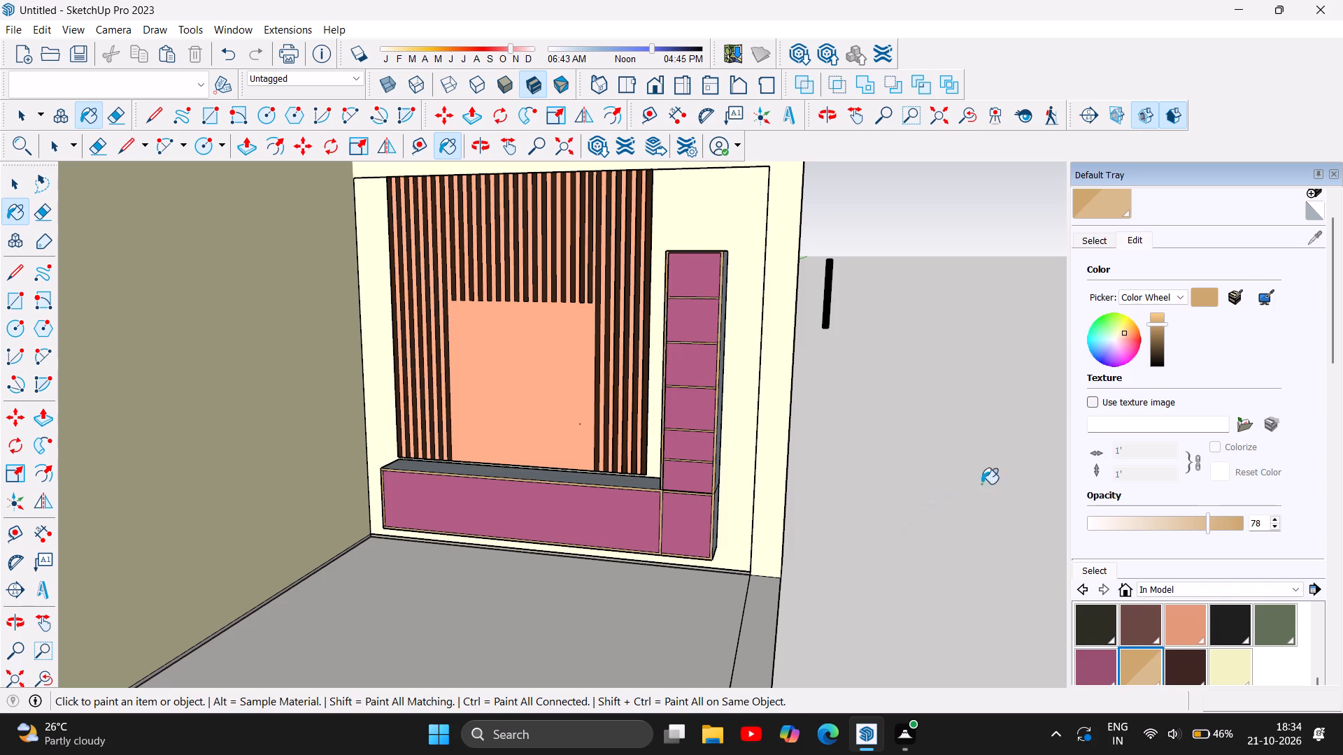
Inspect the cabinet trim joint up close and set the tan material's opacity to 96.
scroll(994, 551, "down", 5)
scroll(530, 600, "up", 5)
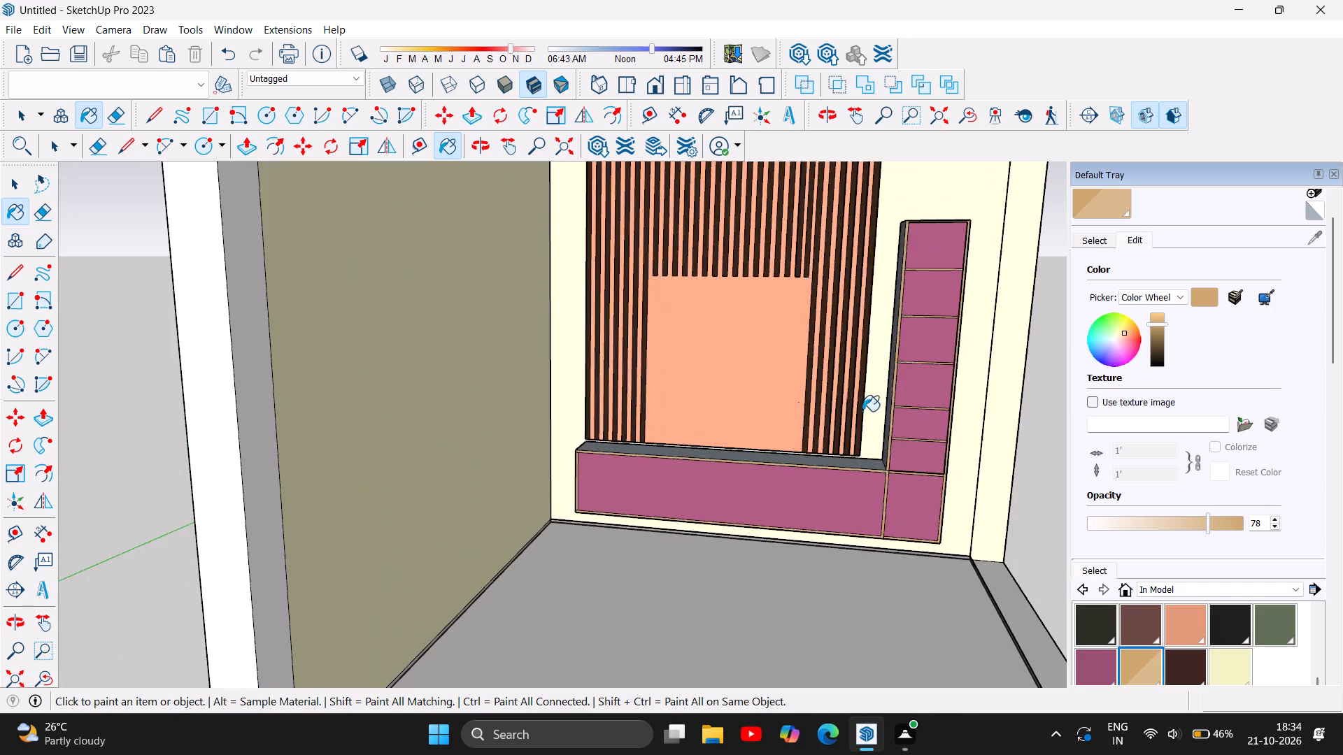
scroll(863, 405, "up", 4)
scroll(873, 659, "up", 5)
scroll(902, 386, "up", 11)
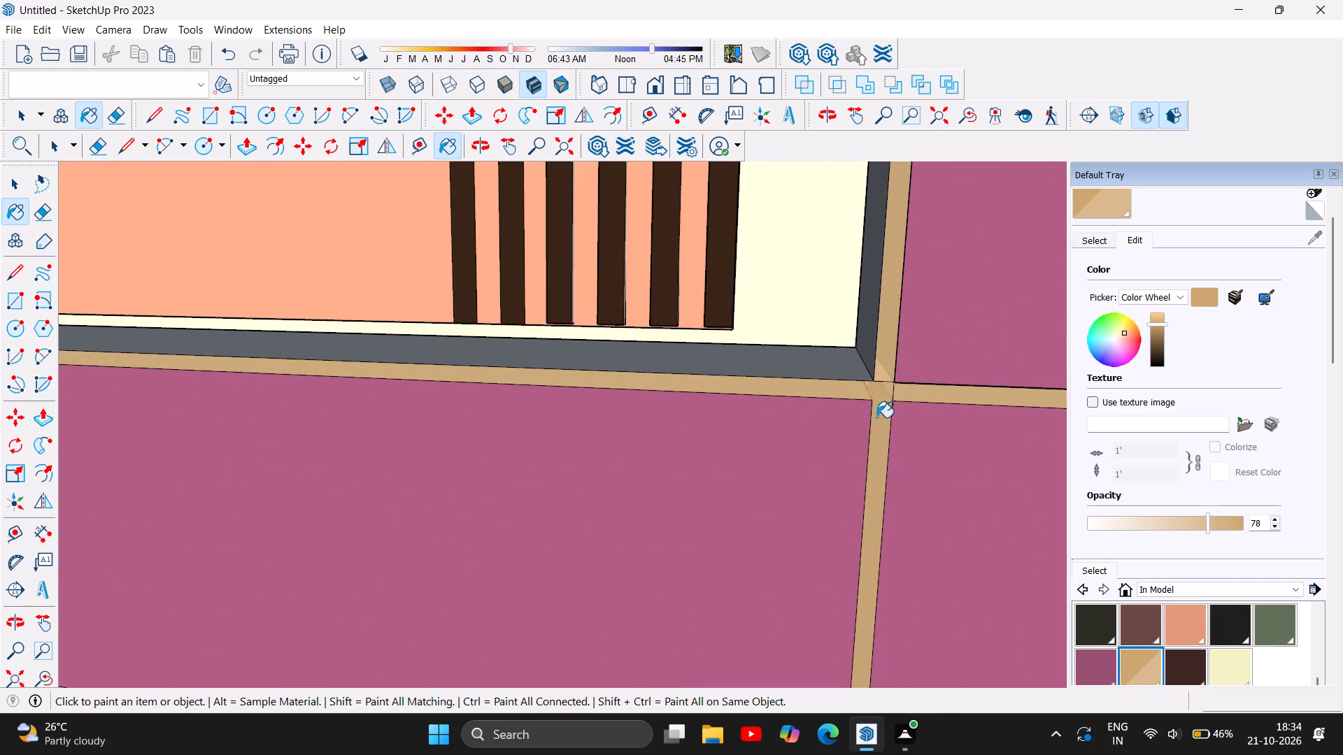
scroll(876, 380, "up", 18)
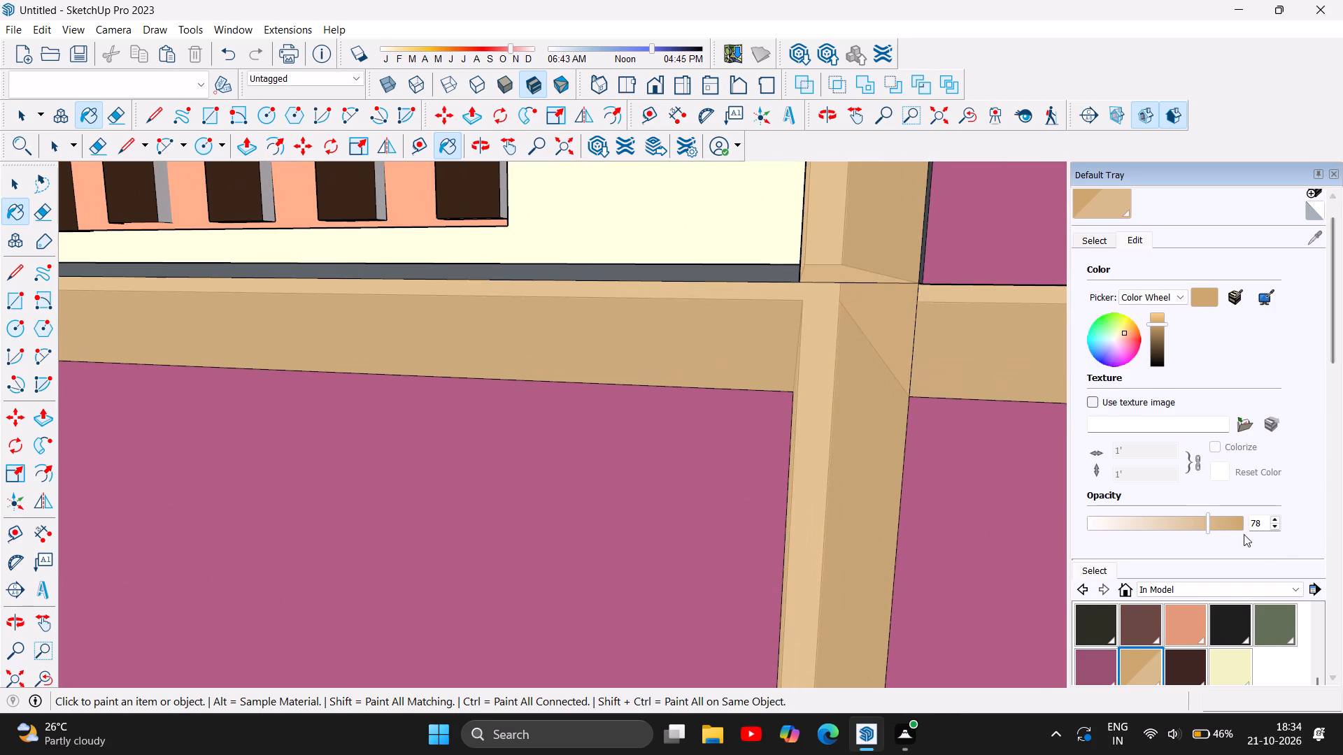
left_click(1237, 522)
scroll(744, 447, "down", 5)
scroll(839, 333, "down", 6)
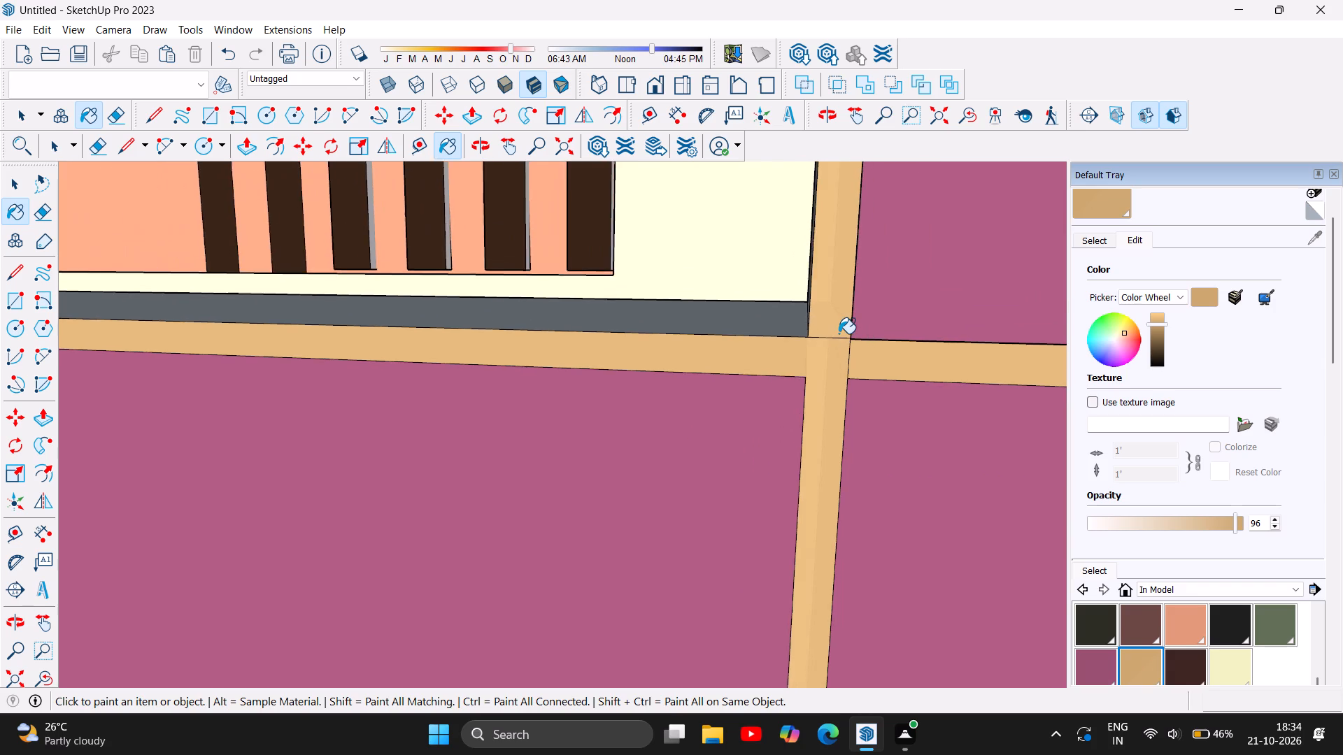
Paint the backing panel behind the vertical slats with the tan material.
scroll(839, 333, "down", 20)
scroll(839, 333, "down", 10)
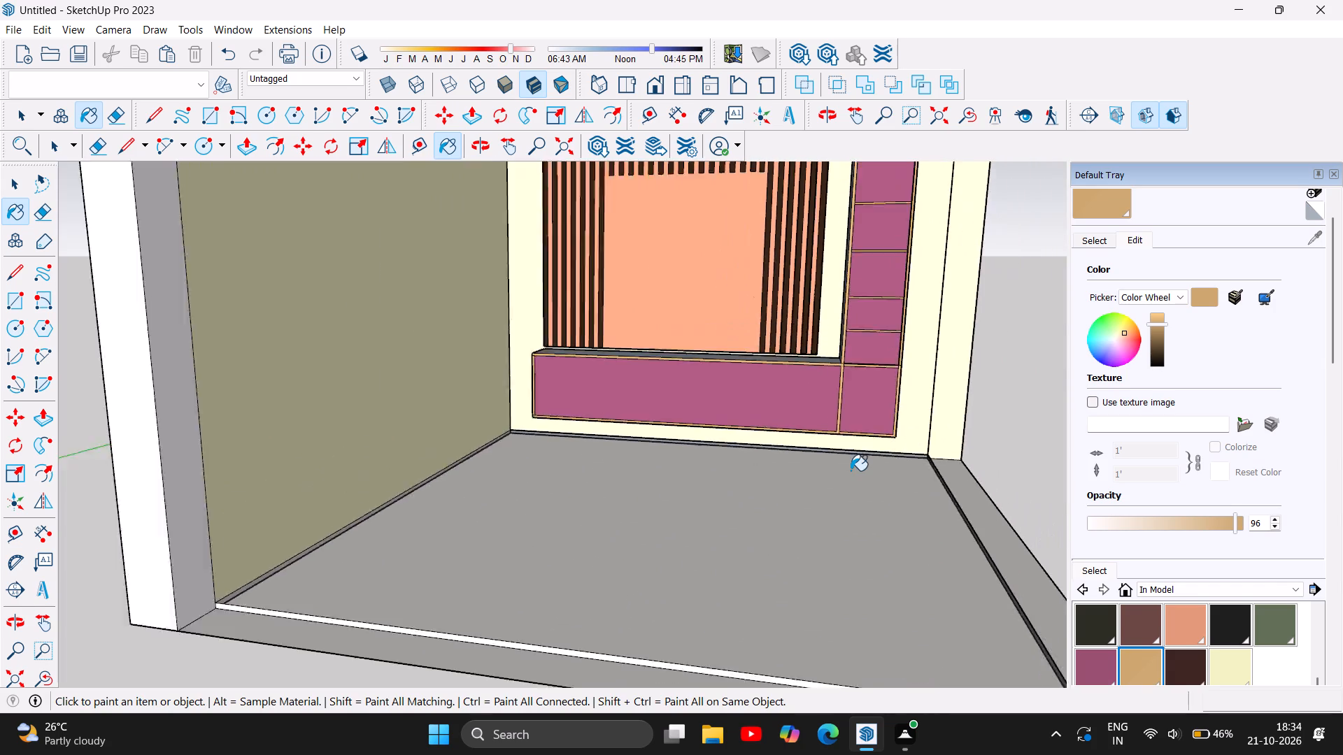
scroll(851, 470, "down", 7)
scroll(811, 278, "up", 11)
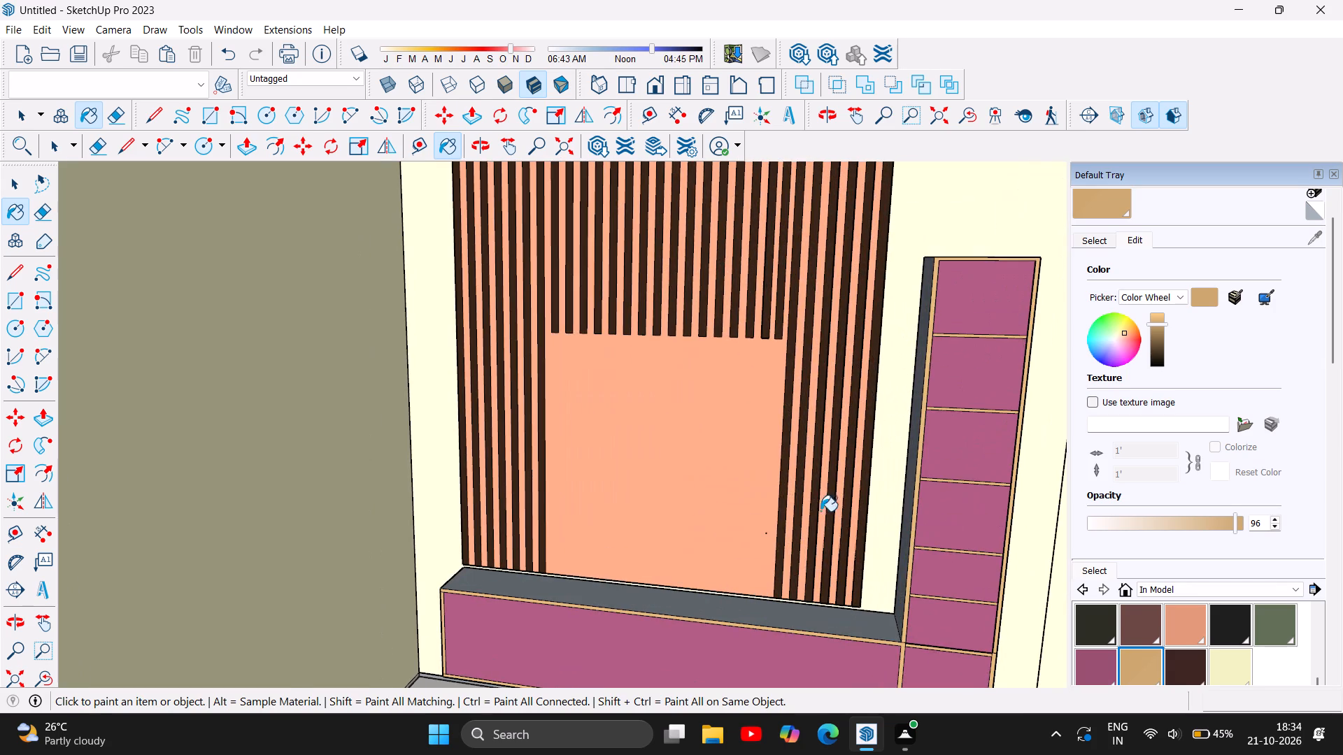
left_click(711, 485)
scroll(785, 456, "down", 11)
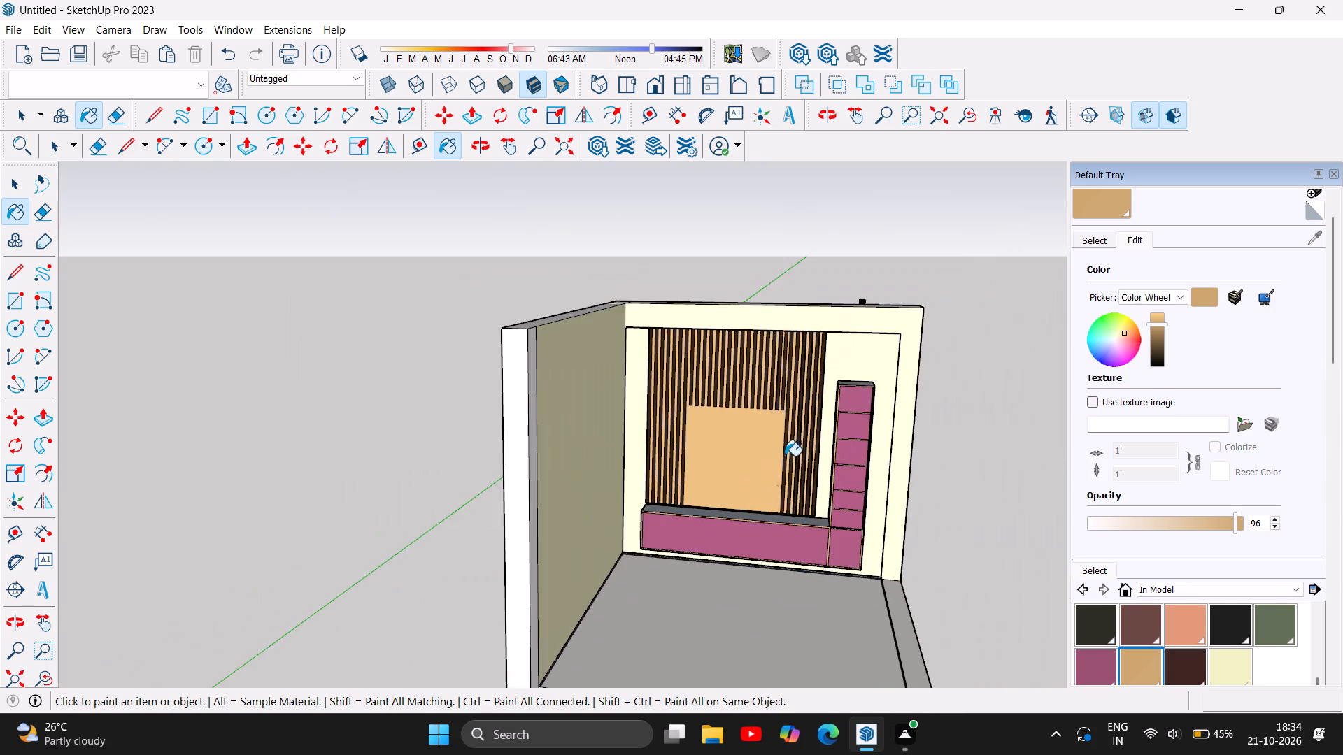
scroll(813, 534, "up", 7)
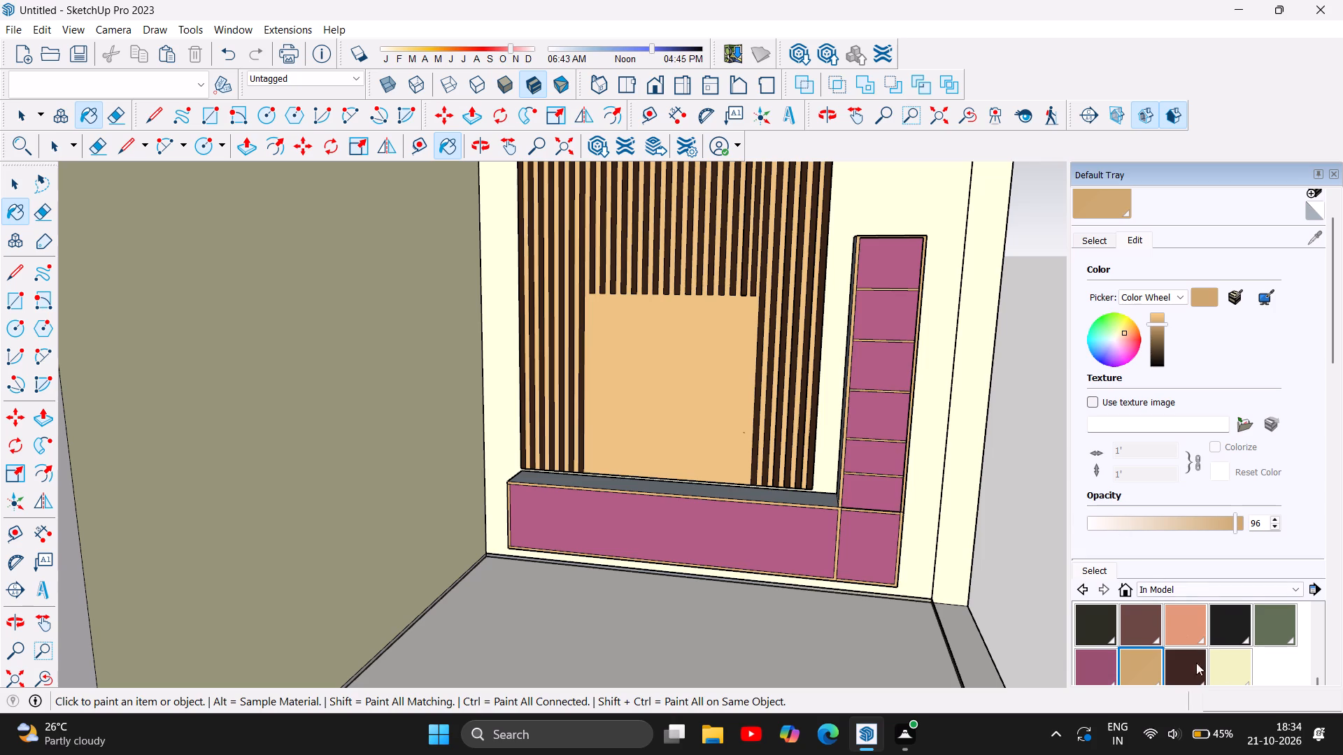
Paint the cream back wall around the slat panel and cabinets with the salmon material.
left_click(1188, 631)
left_click(828, 389)
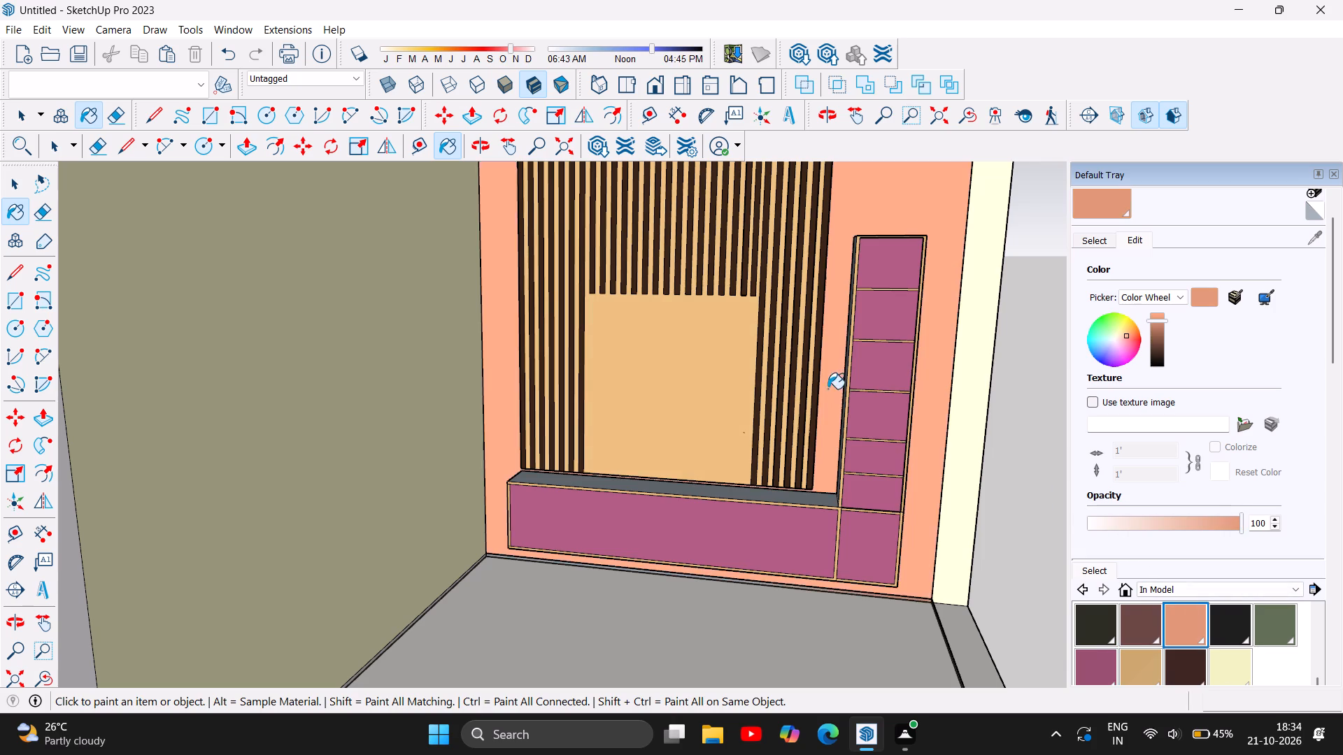
scroll(853, 355, "down", 6)
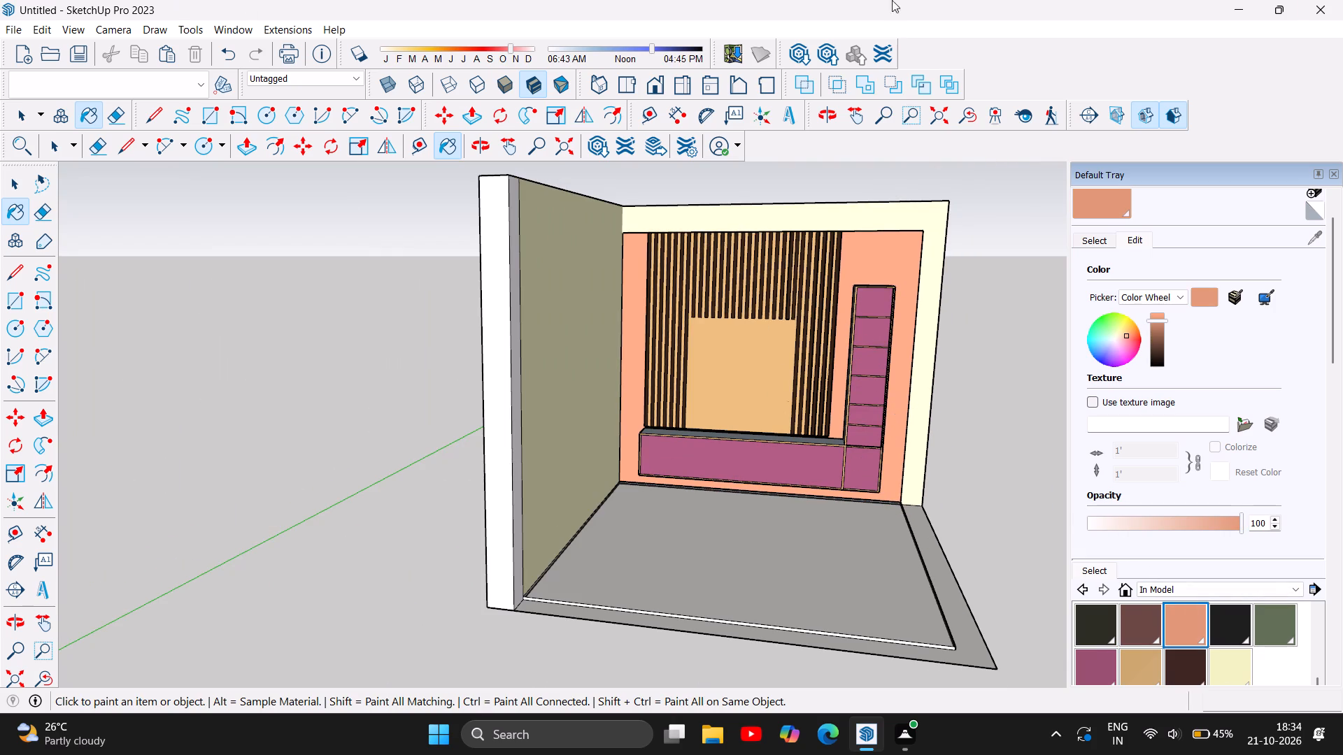
scroll(872, 224, "up", 3)
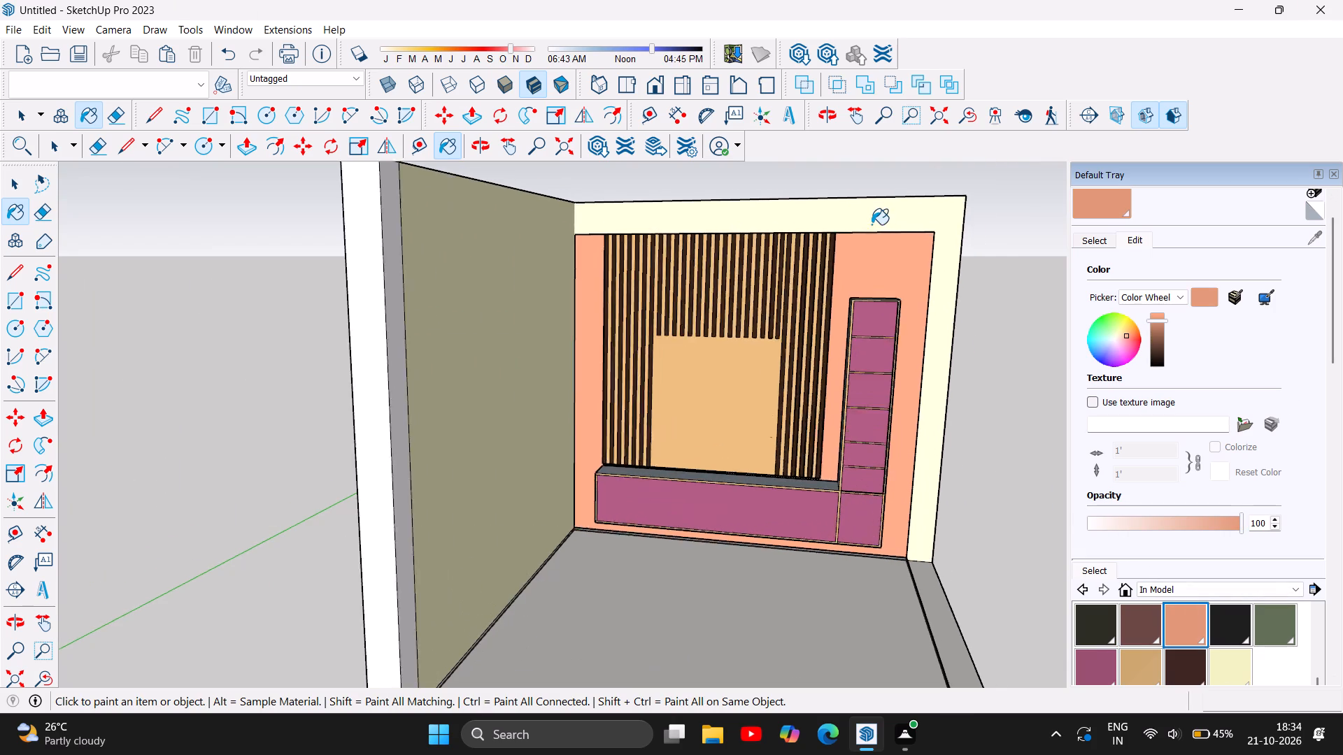
scroll(872, 224, "up", 3)
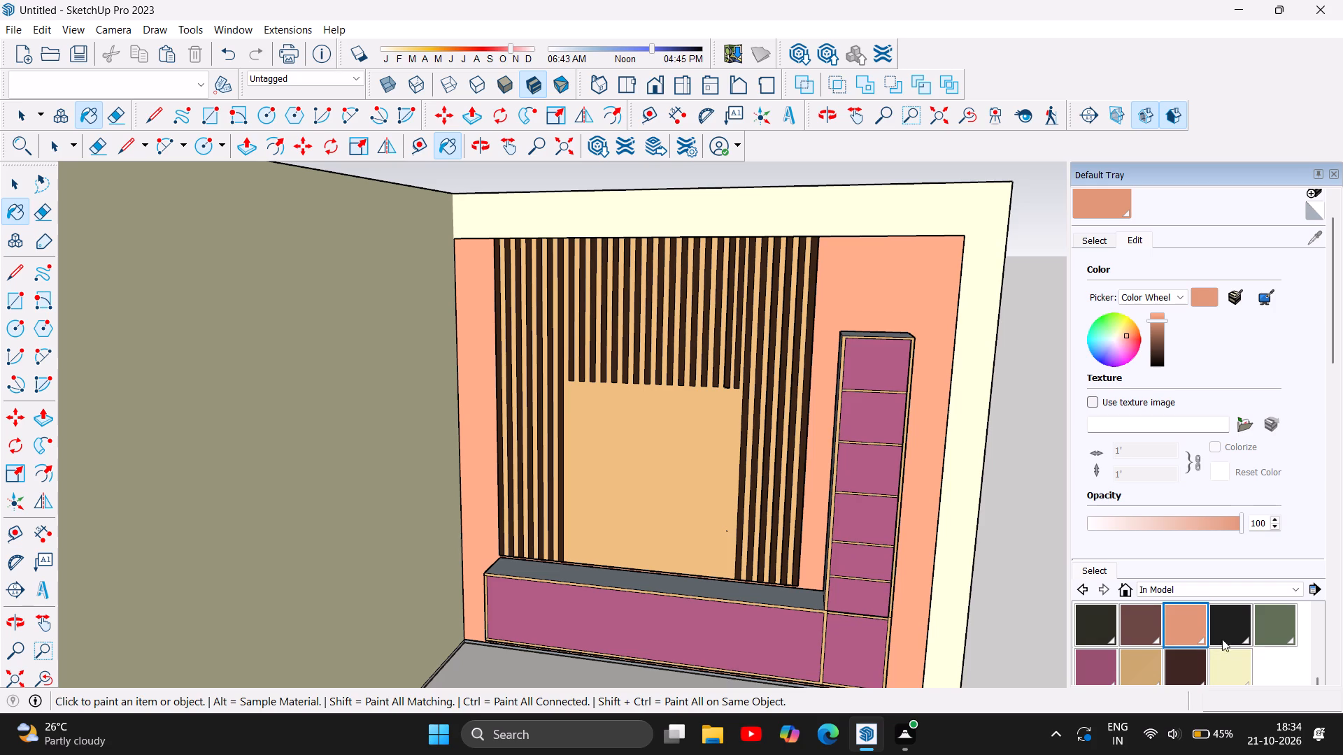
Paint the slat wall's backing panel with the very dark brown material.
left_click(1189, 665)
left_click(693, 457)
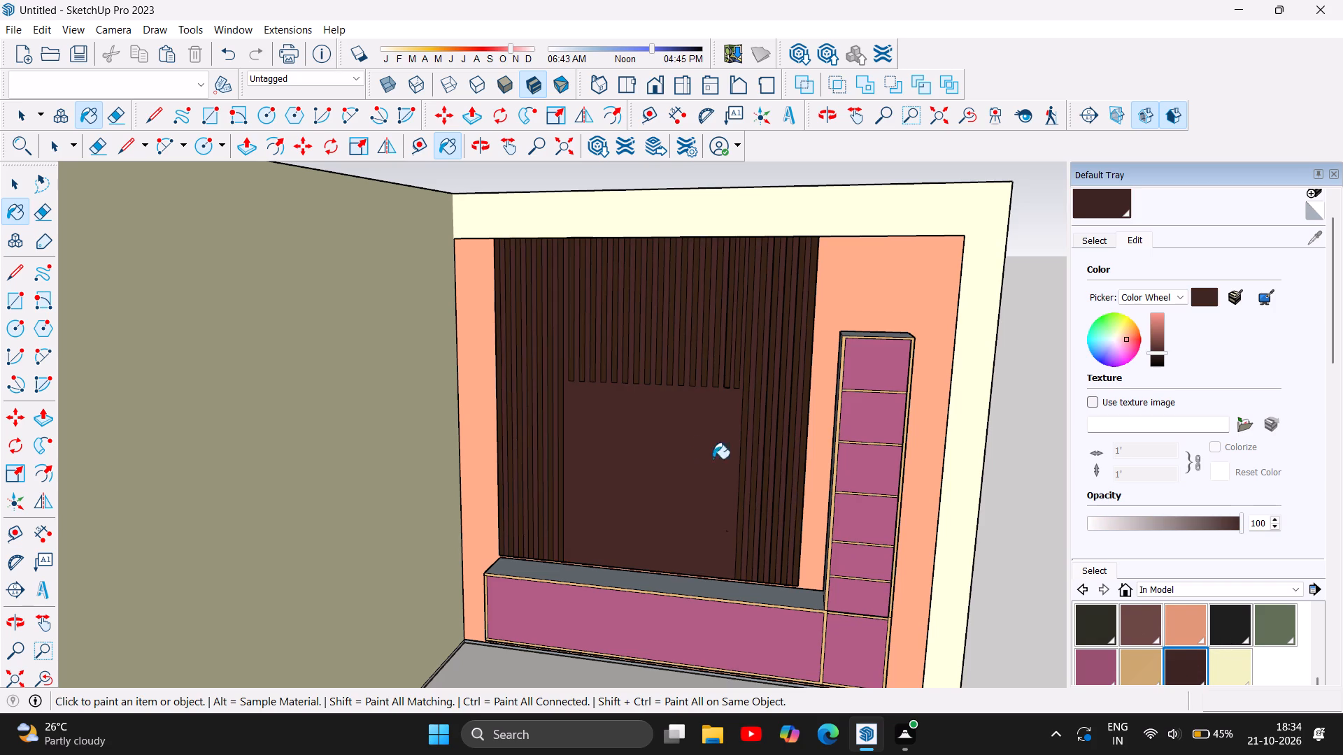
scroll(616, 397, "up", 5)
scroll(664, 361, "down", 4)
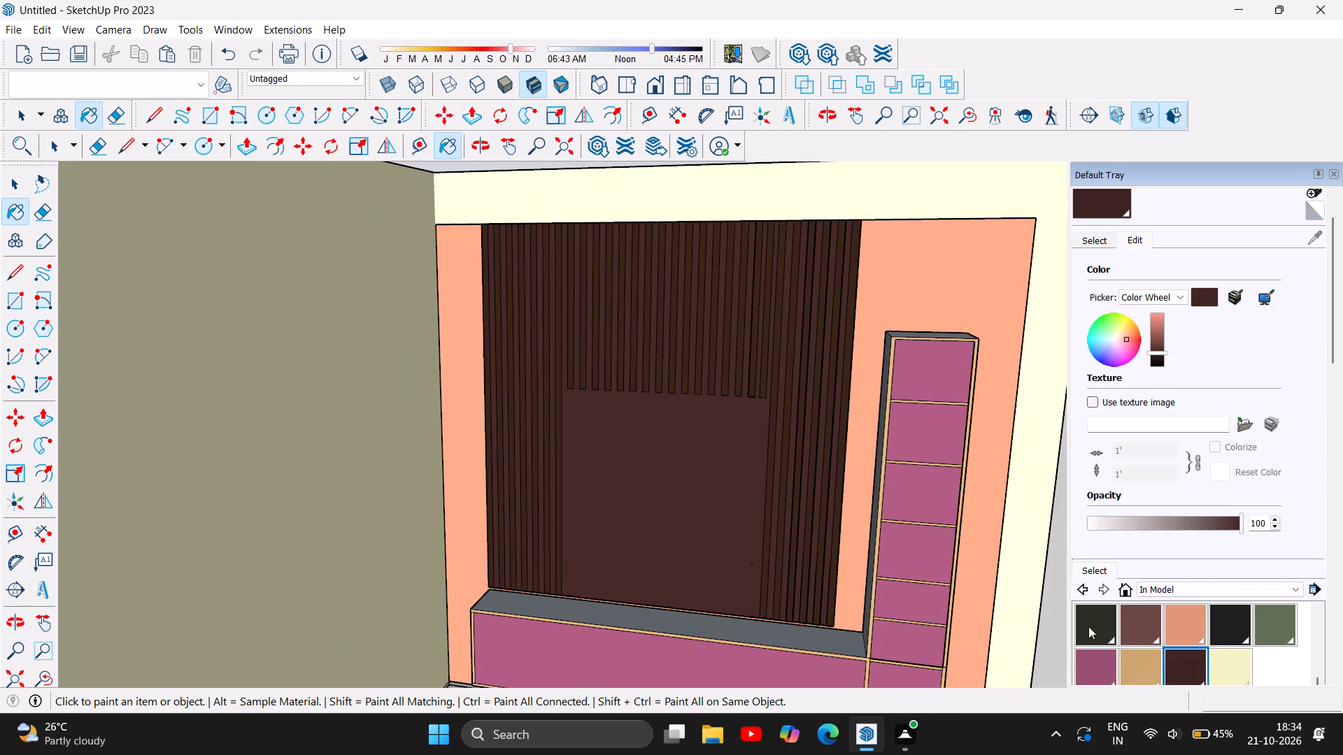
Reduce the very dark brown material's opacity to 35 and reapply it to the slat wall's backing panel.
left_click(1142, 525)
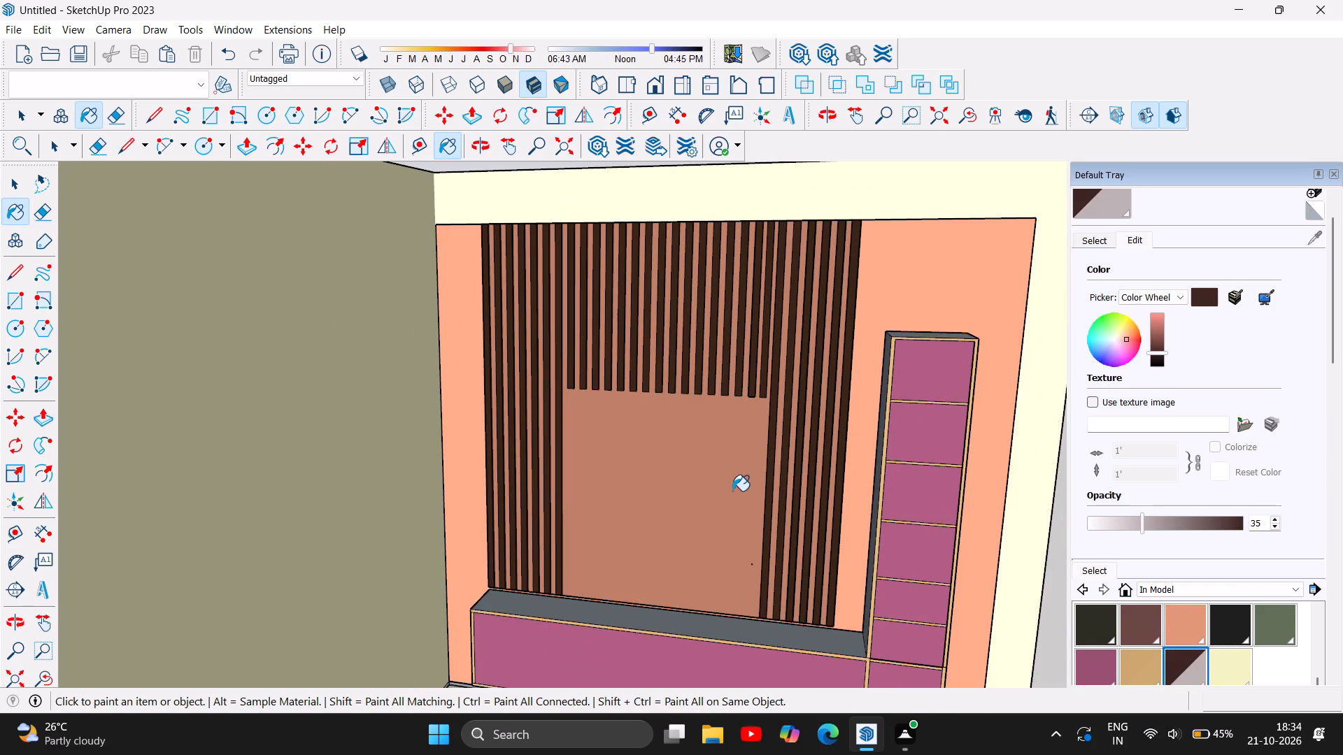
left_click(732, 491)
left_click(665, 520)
Lighten the Heather_Shoes material to a dusty red and paint the slat wall's backing panel with it.
left_click(1130, 628)
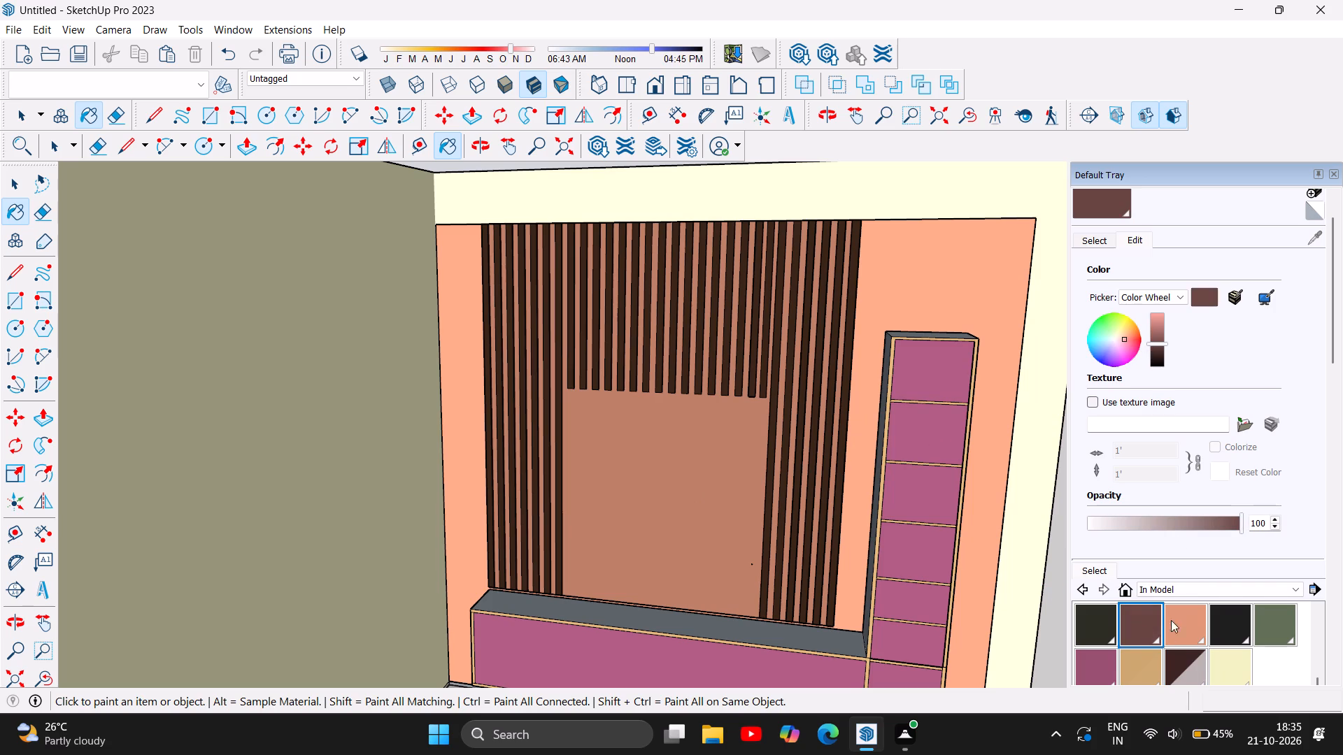
scroll(1188, 394, "up", 5)
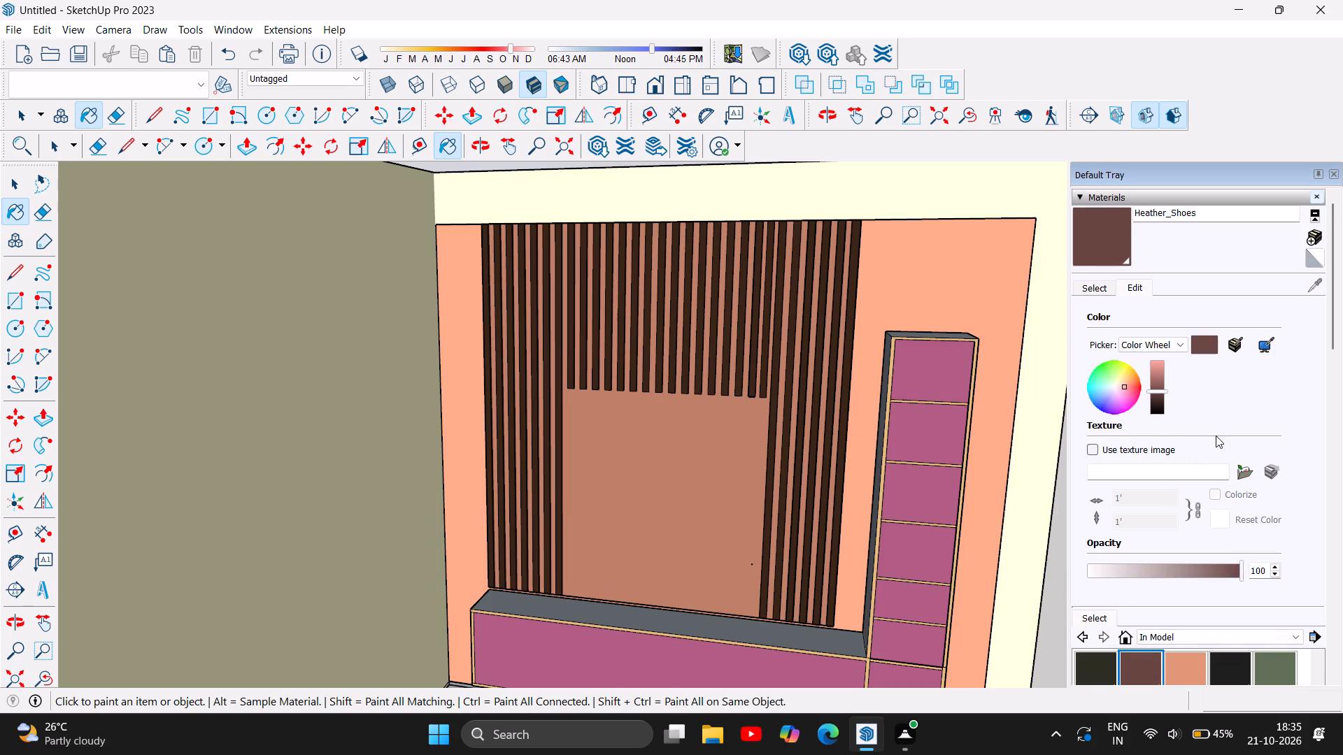
scroll(1216, 436, "up", 2)
left_click(1159, 376)
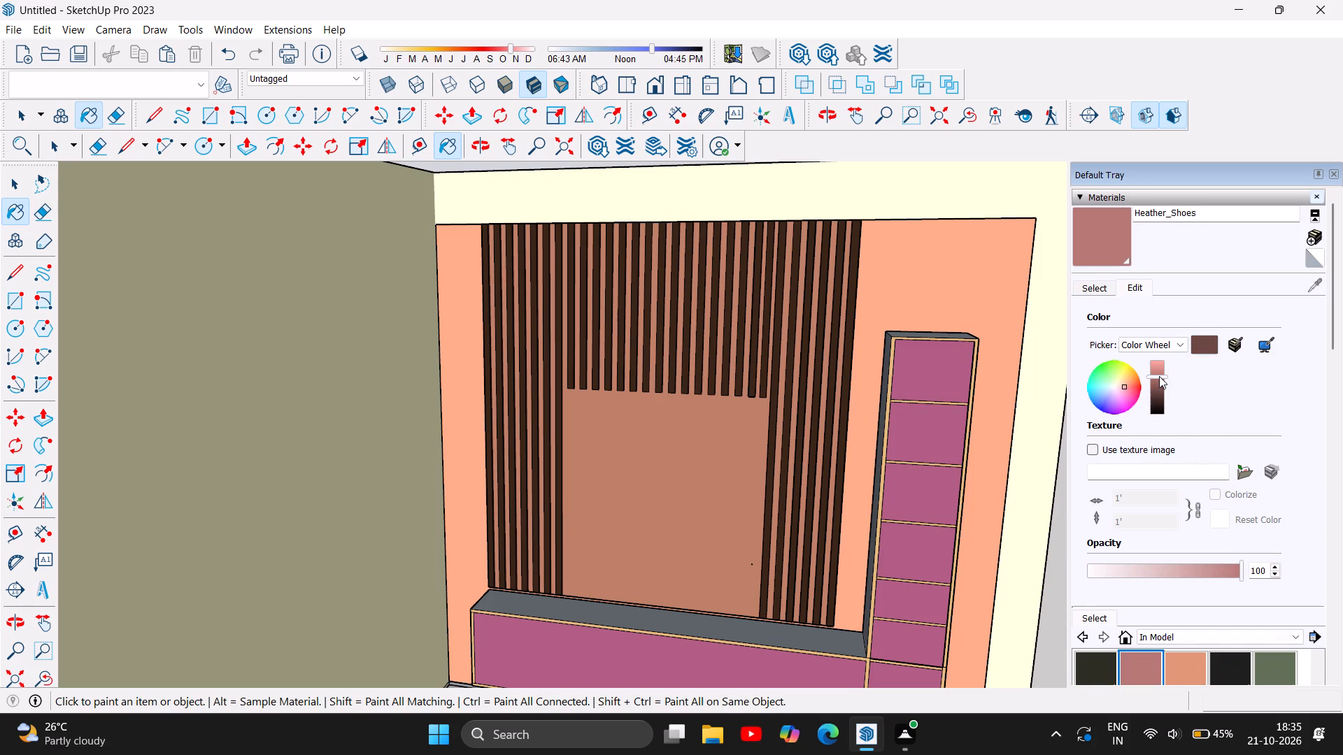
left_click(1159, 376)
left_click(1159, 382)
left_click(1159, 382)
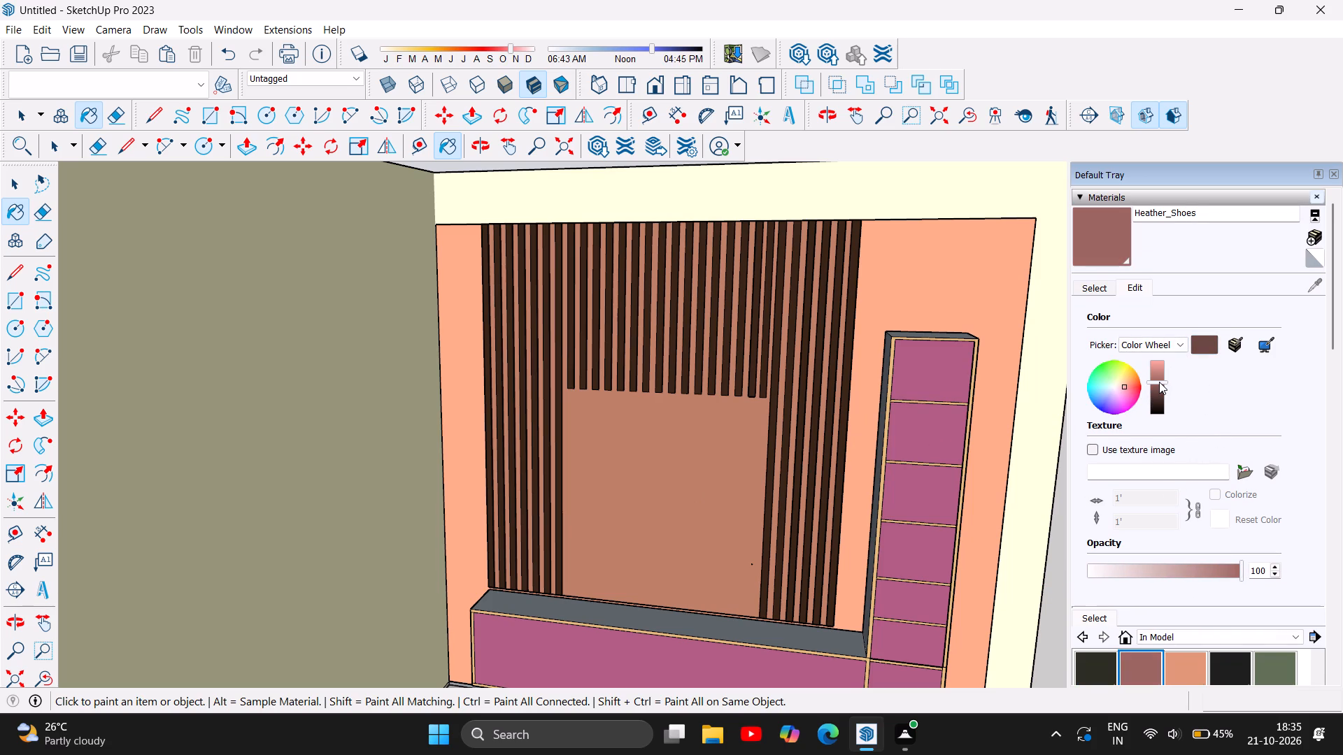
double_click(1159, 382)
left_click(681, 483)
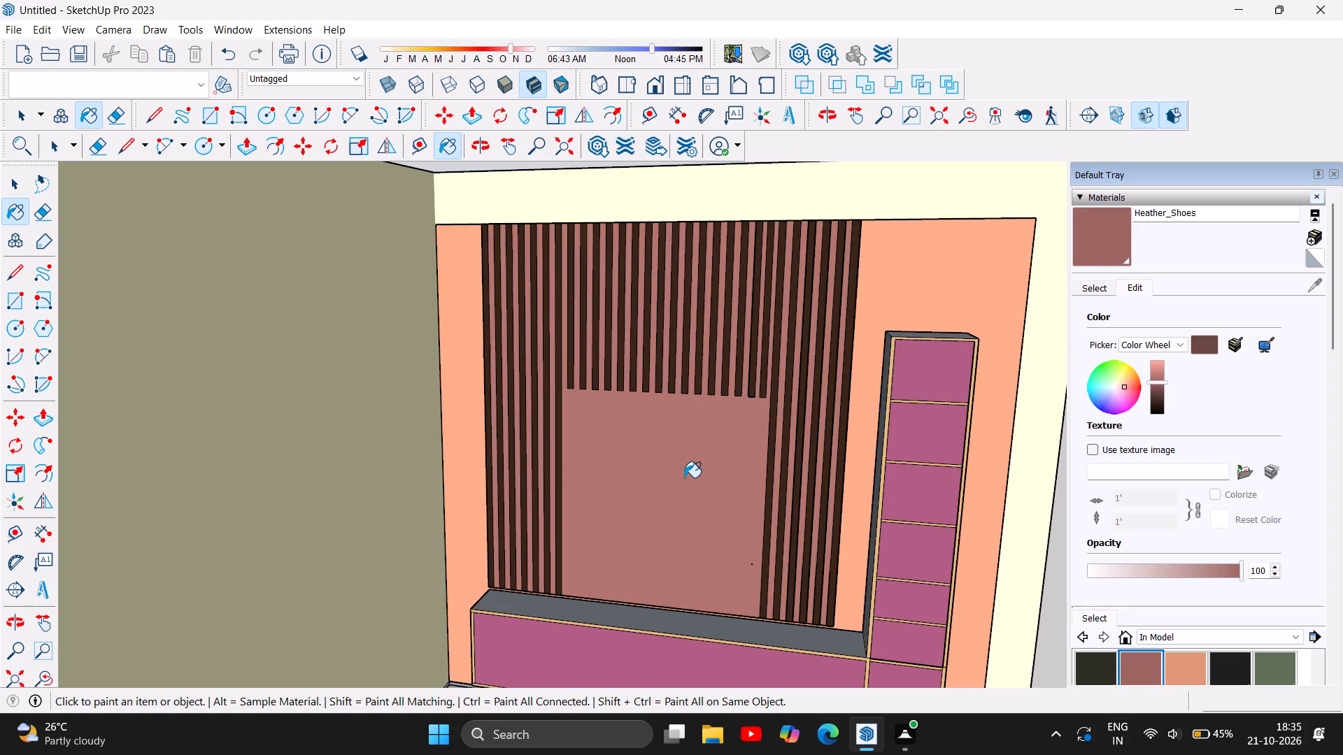
scroll(662, 422, "down", 4)
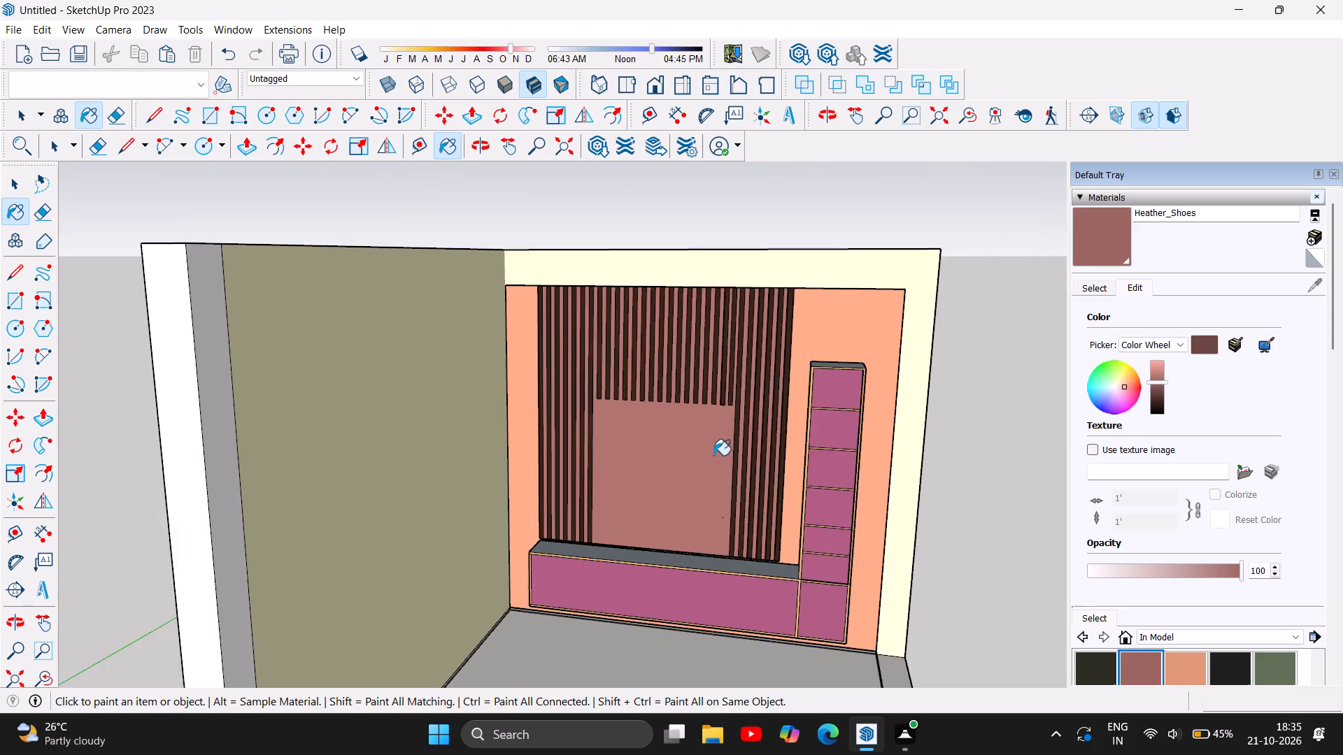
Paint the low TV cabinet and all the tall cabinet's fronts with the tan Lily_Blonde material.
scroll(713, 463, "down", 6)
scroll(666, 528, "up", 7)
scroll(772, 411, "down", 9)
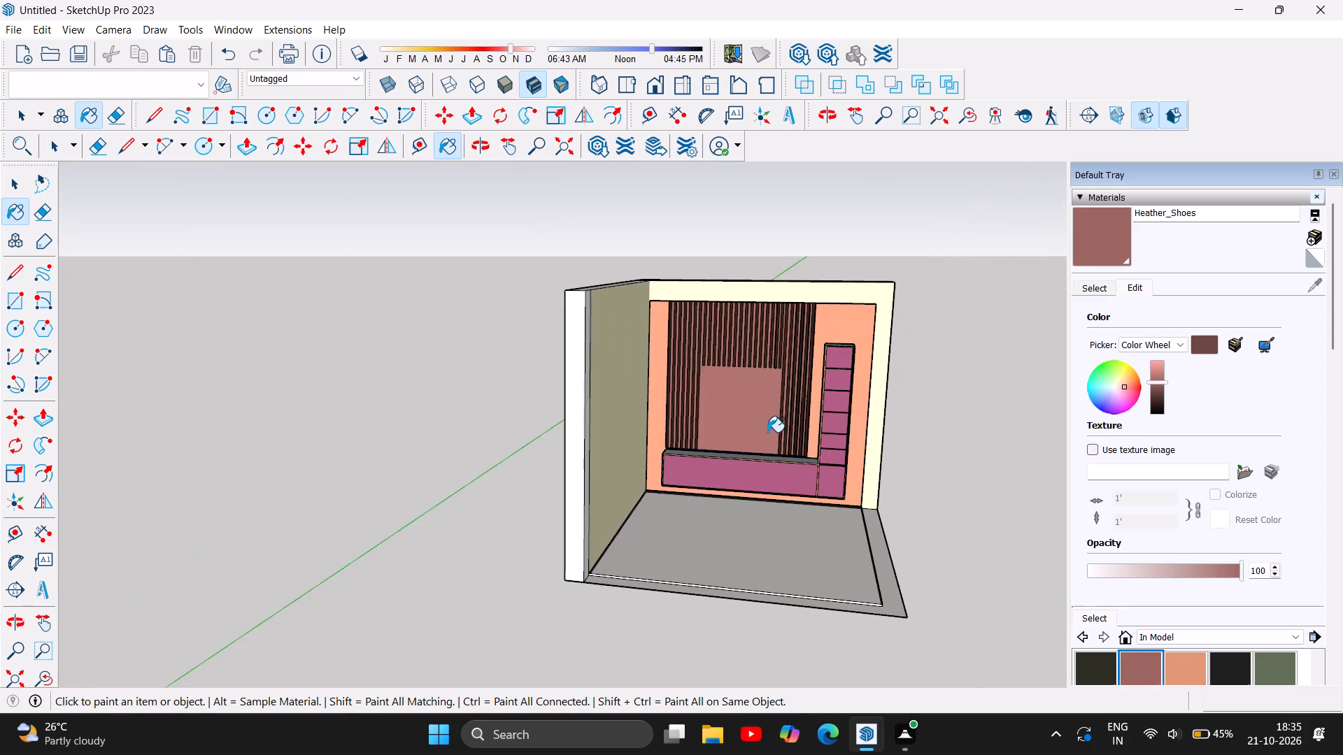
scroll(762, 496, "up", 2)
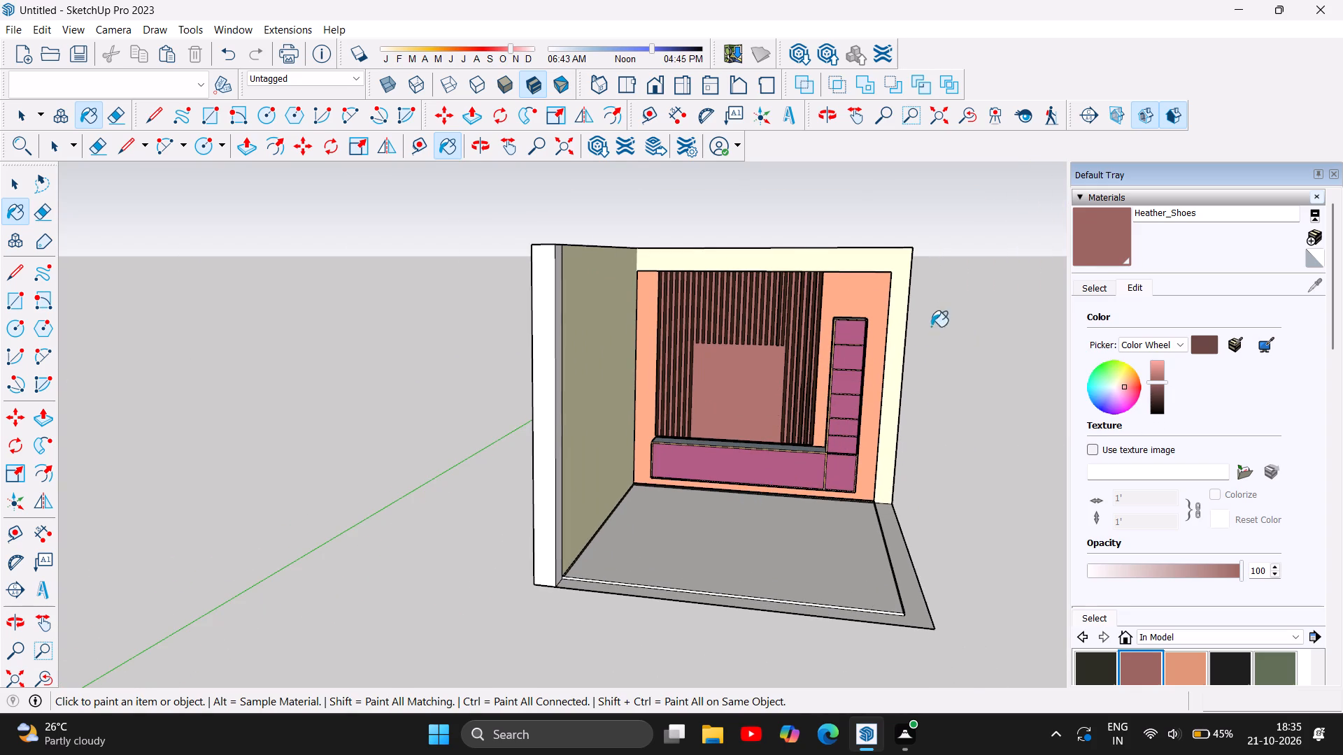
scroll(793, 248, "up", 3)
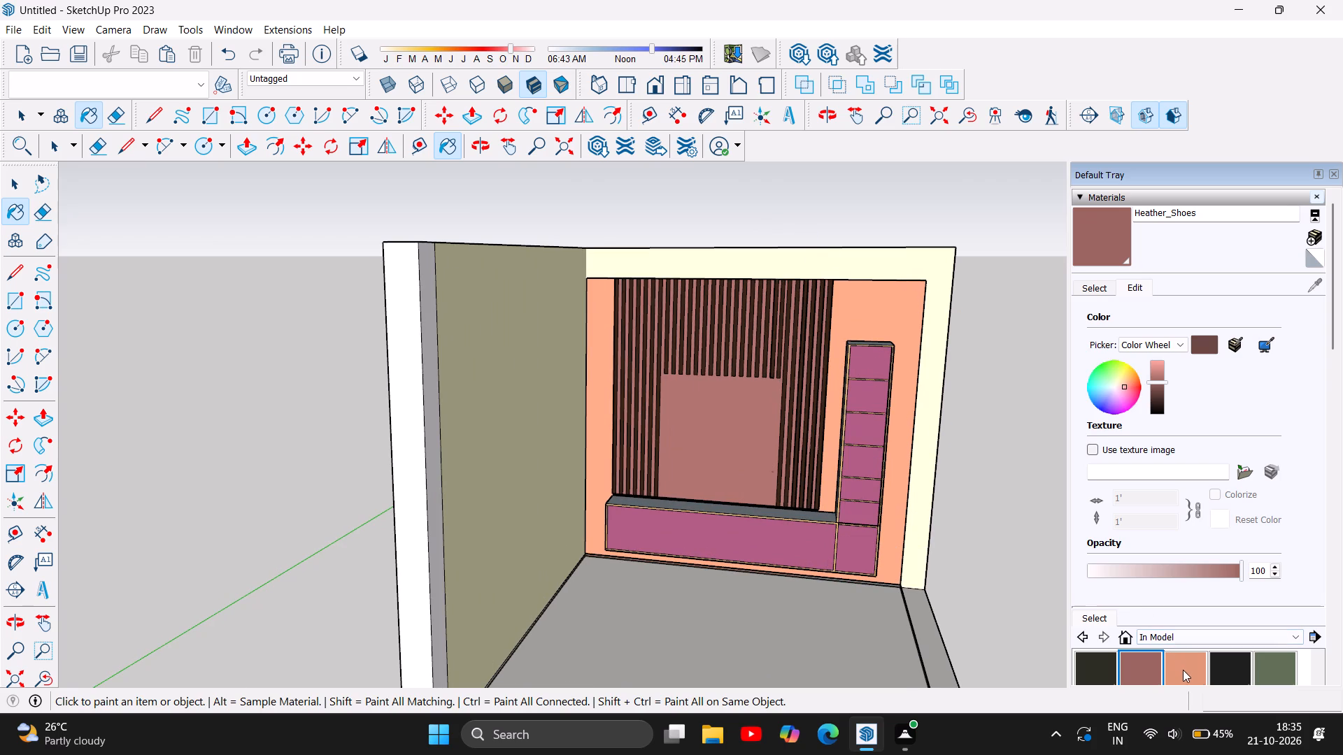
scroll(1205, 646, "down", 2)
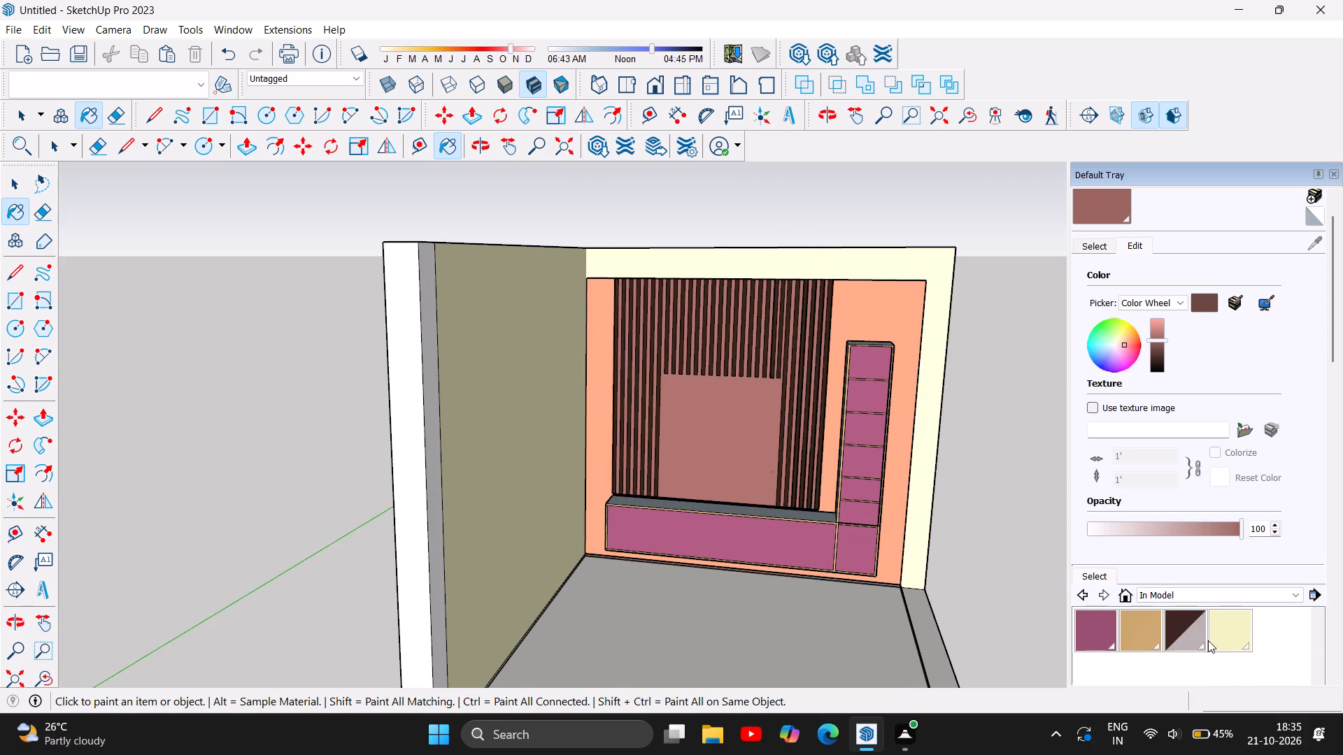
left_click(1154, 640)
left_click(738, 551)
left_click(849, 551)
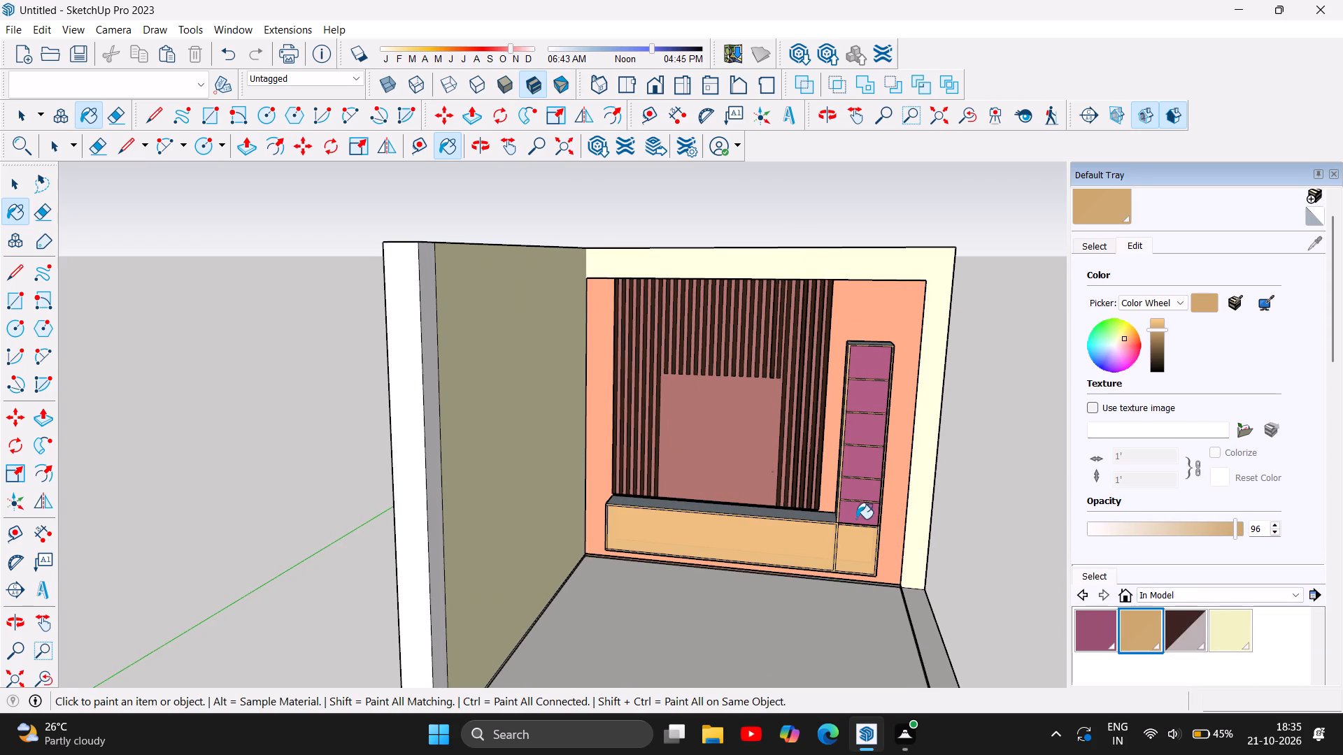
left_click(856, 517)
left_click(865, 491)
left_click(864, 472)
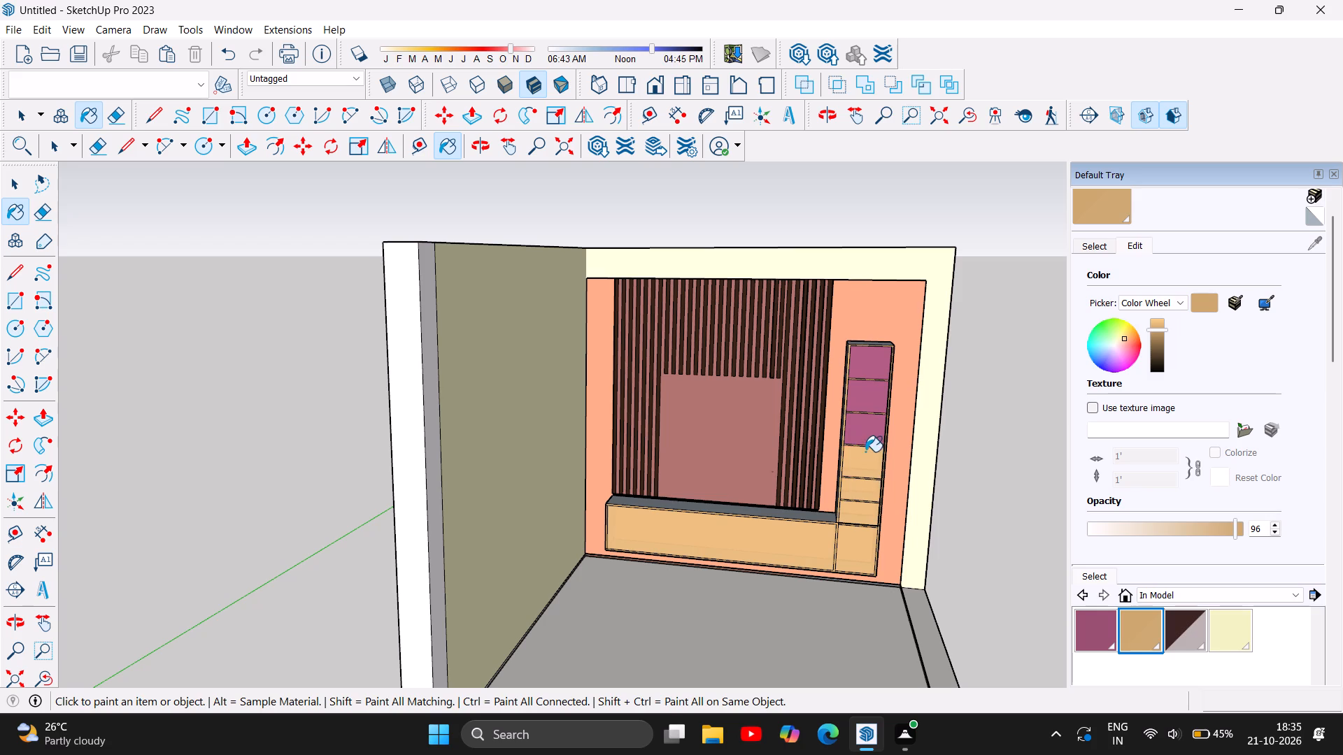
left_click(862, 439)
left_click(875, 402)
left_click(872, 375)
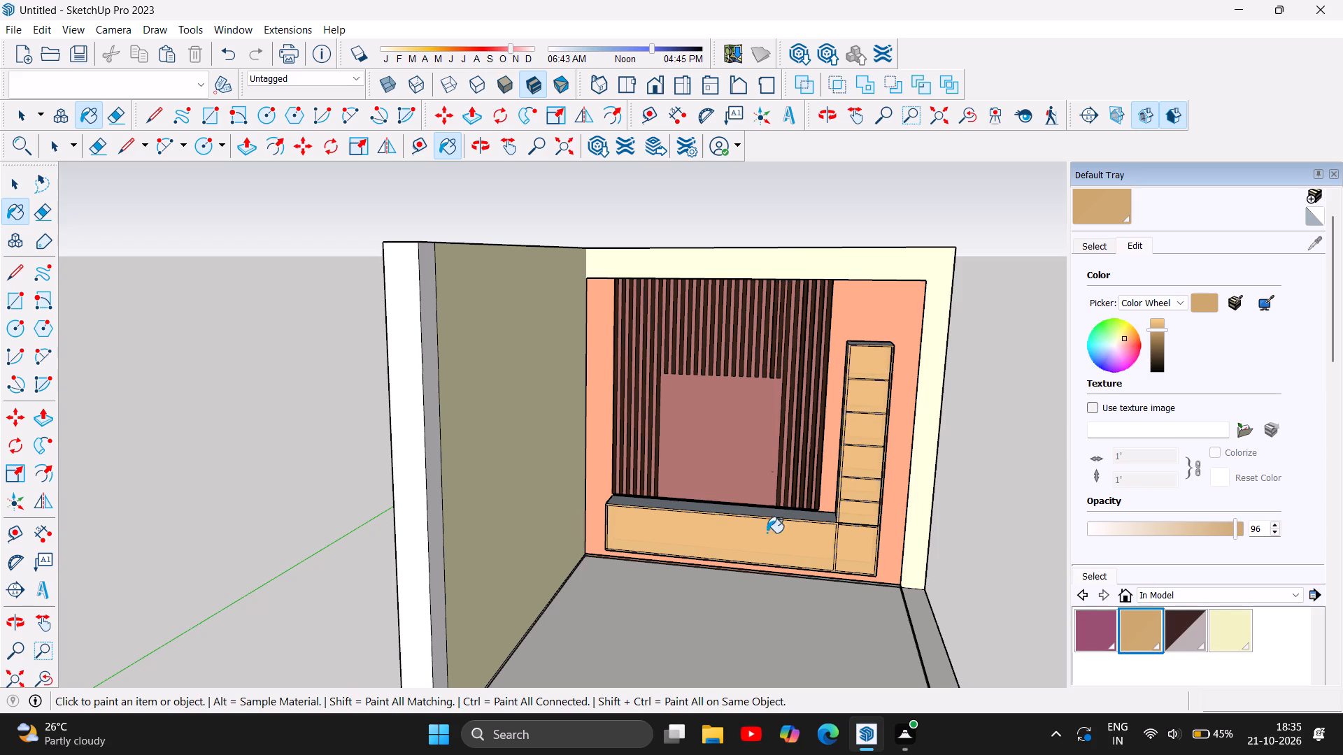
Paint the low TV cabinet and every front of the tall cabinet with the slate-grey in-model material.
scroll(633, 383, "down", 3)
scroll(805, 382, "up", 3)
scroll(1204, 599, "up", 2)
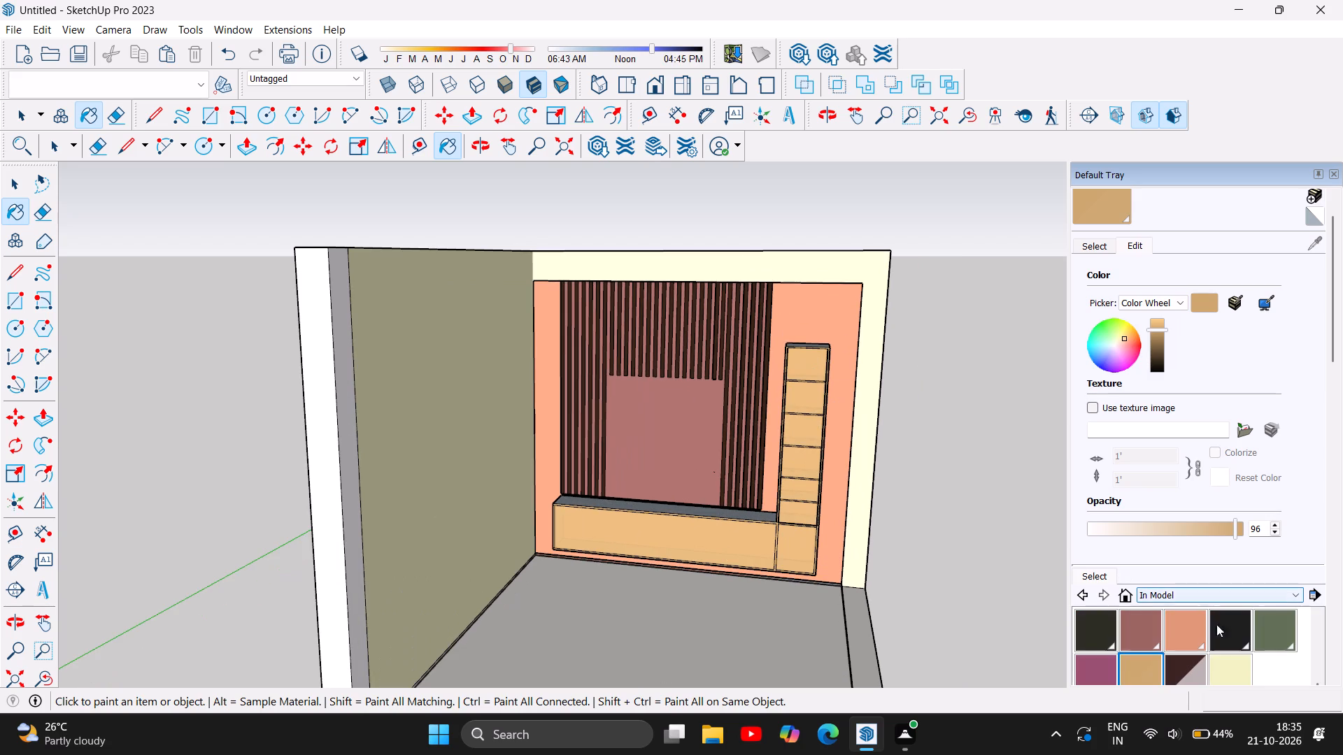
scroll(1216, 624, "up", 1)
scroll(1263, 656, "up", 2)
left_click(1230, 627)
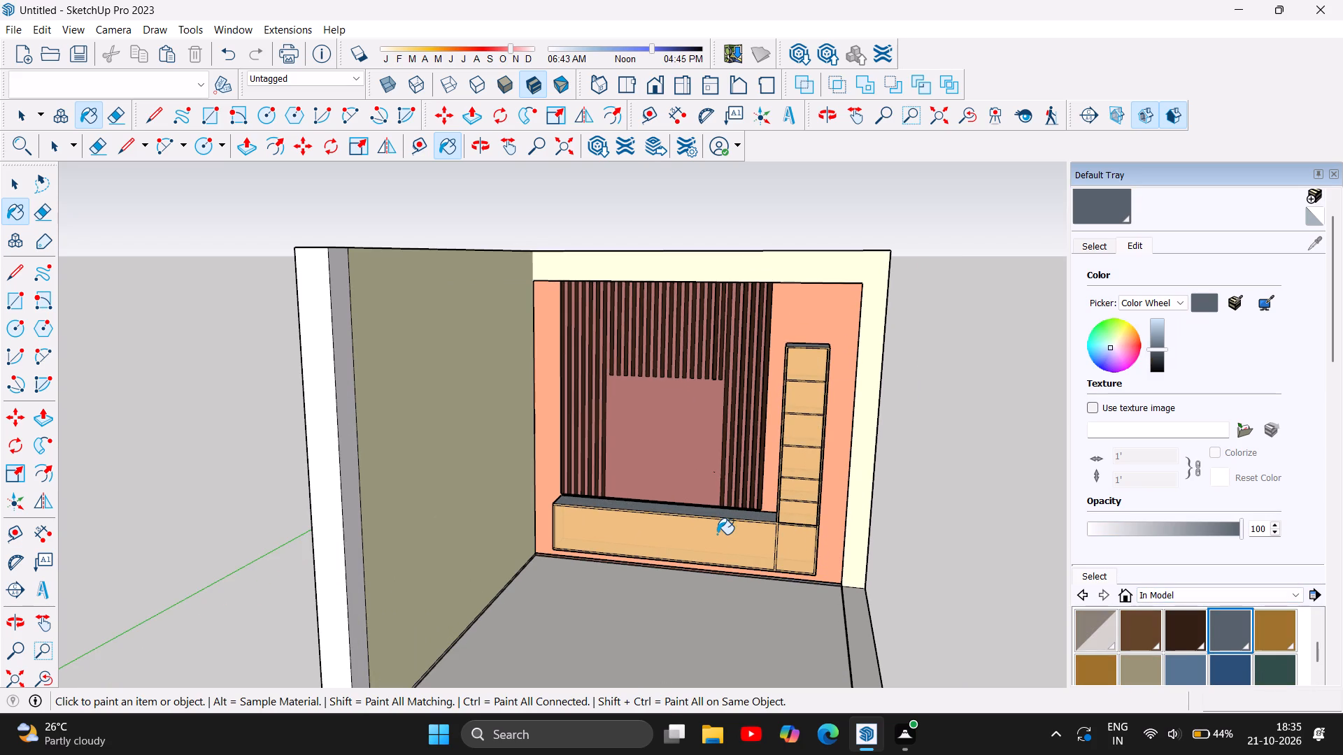
left_click(717, 534)
left_click(798, 549)
left_click(795, 515)
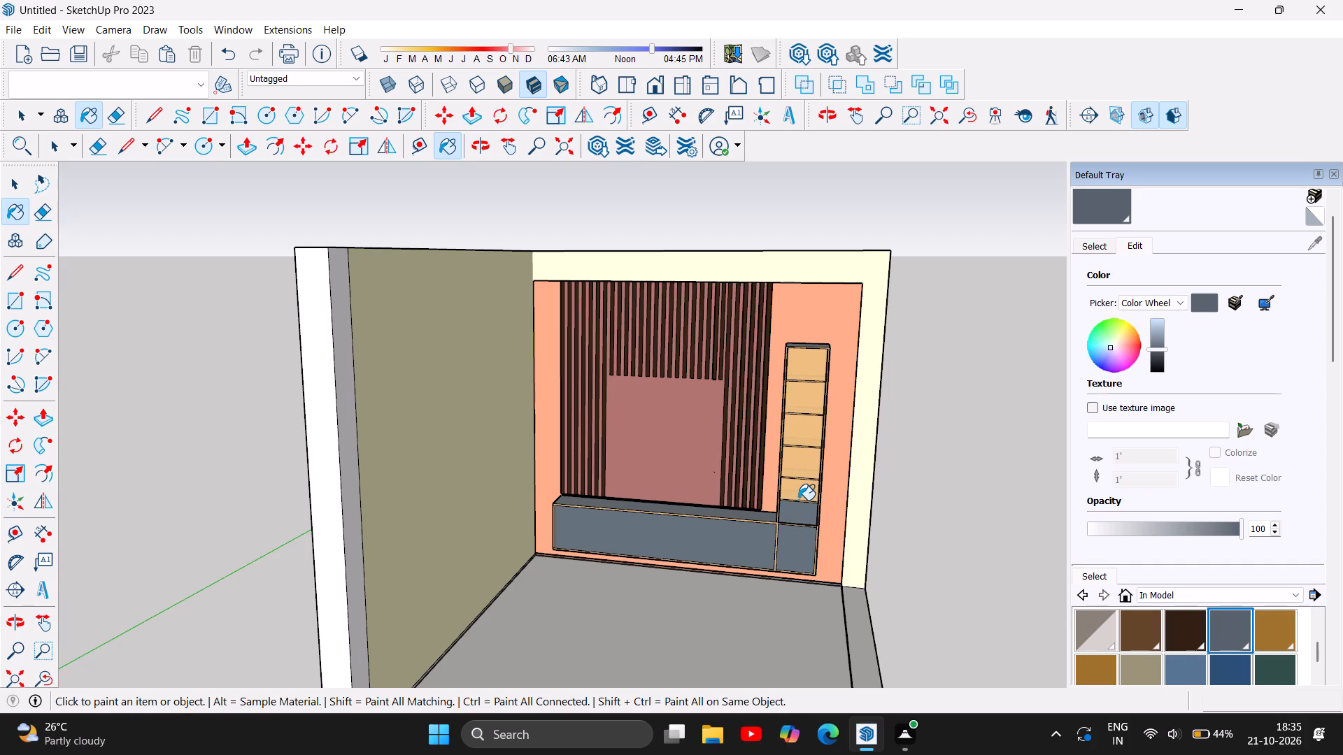
left_click(798, 494)
left_click(804, 472)
left_click(804, 430)
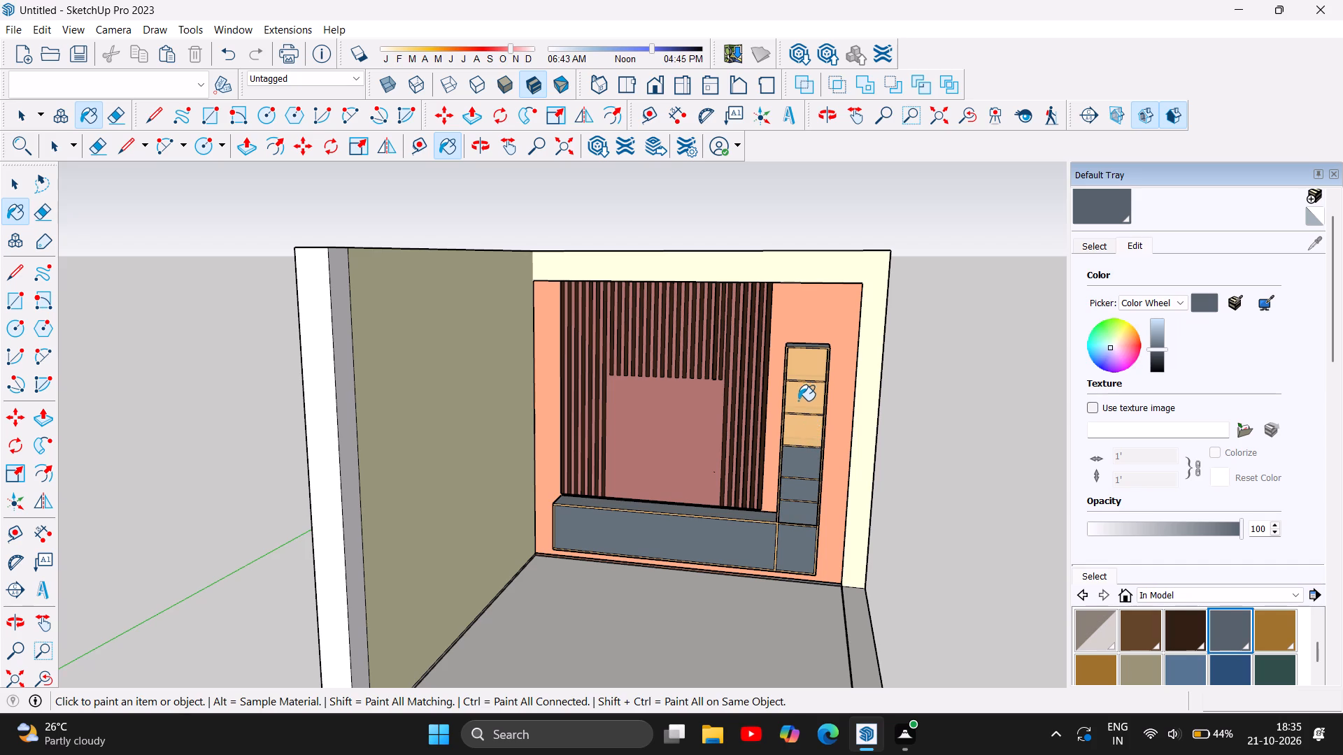
left_click(797, 396)
left_click(798, 368)
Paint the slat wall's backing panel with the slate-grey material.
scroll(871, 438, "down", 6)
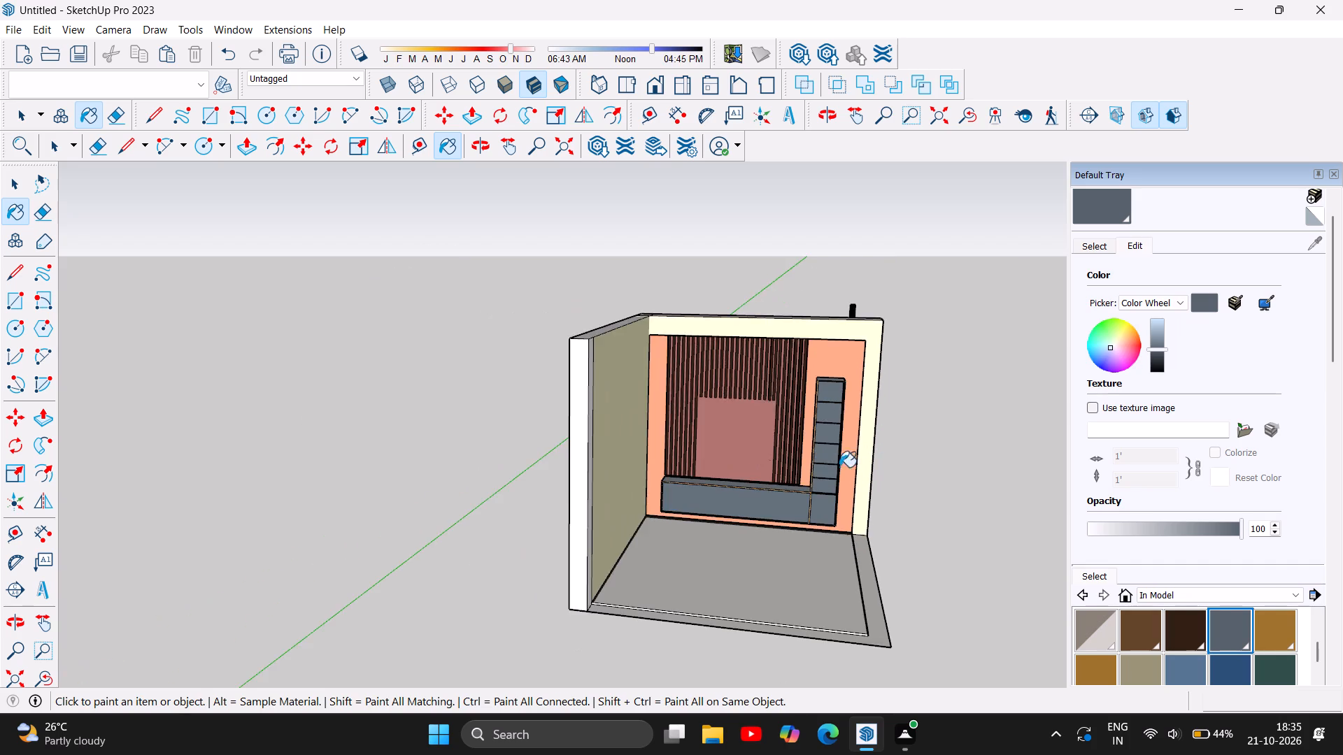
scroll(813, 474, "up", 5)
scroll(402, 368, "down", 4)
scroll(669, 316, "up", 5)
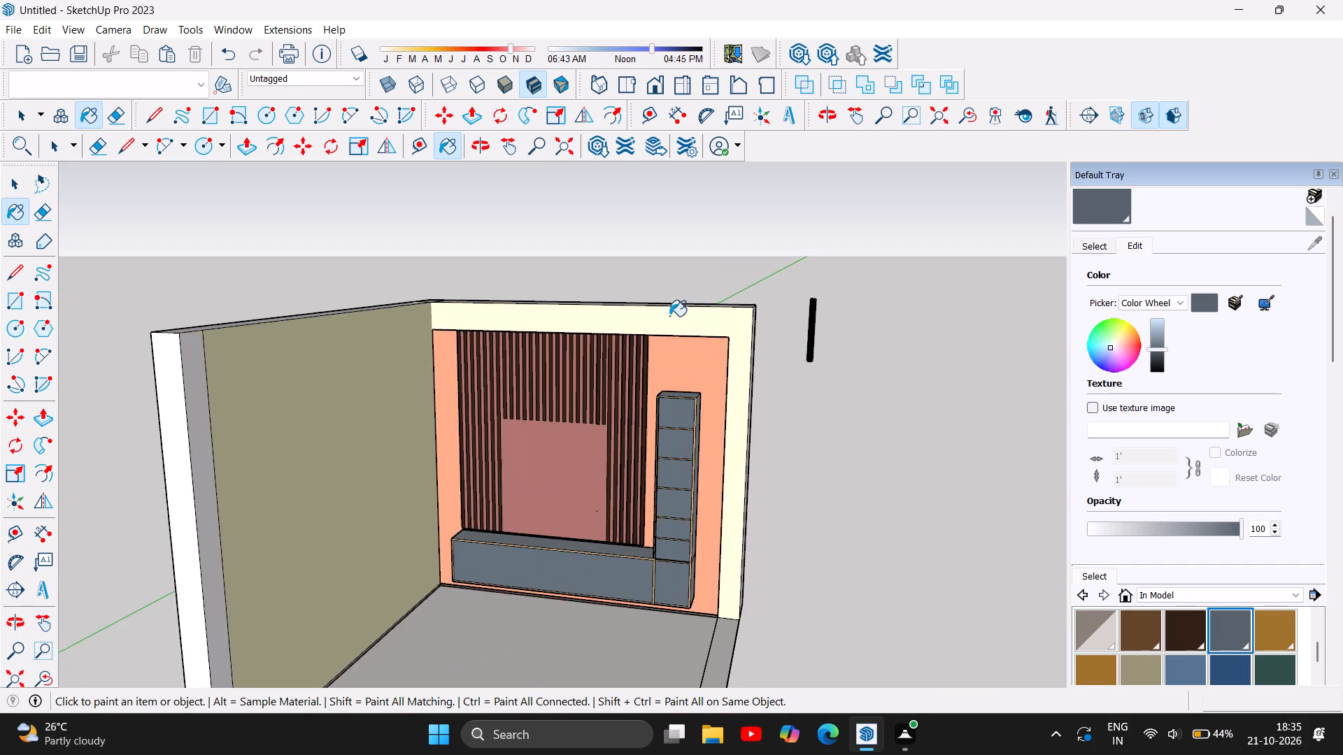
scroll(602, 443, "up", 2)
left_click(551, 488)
Paint the slat wall's backing panel with the brown Heather_Brim material.
scroll(466, 344, "down", 1)
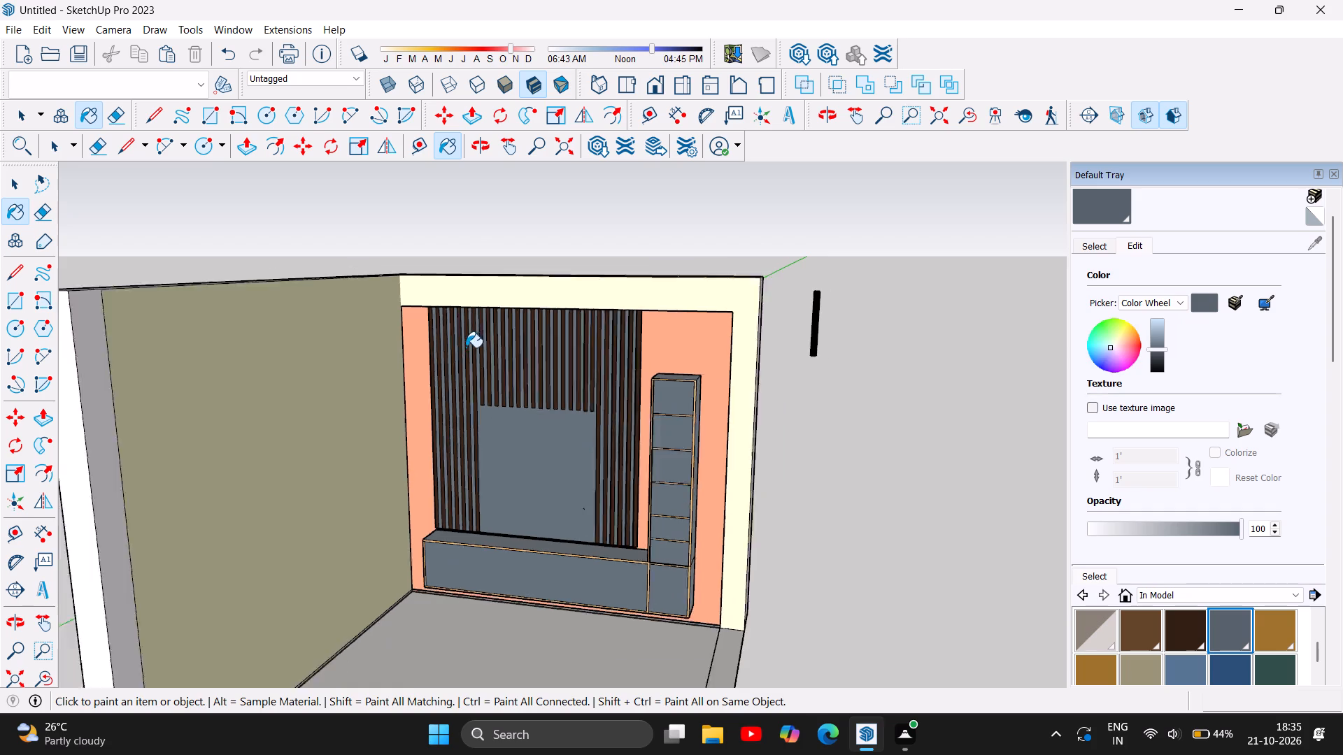
scroll(466, 347, "down", 3)
scroll(549, 435, "up", 6)
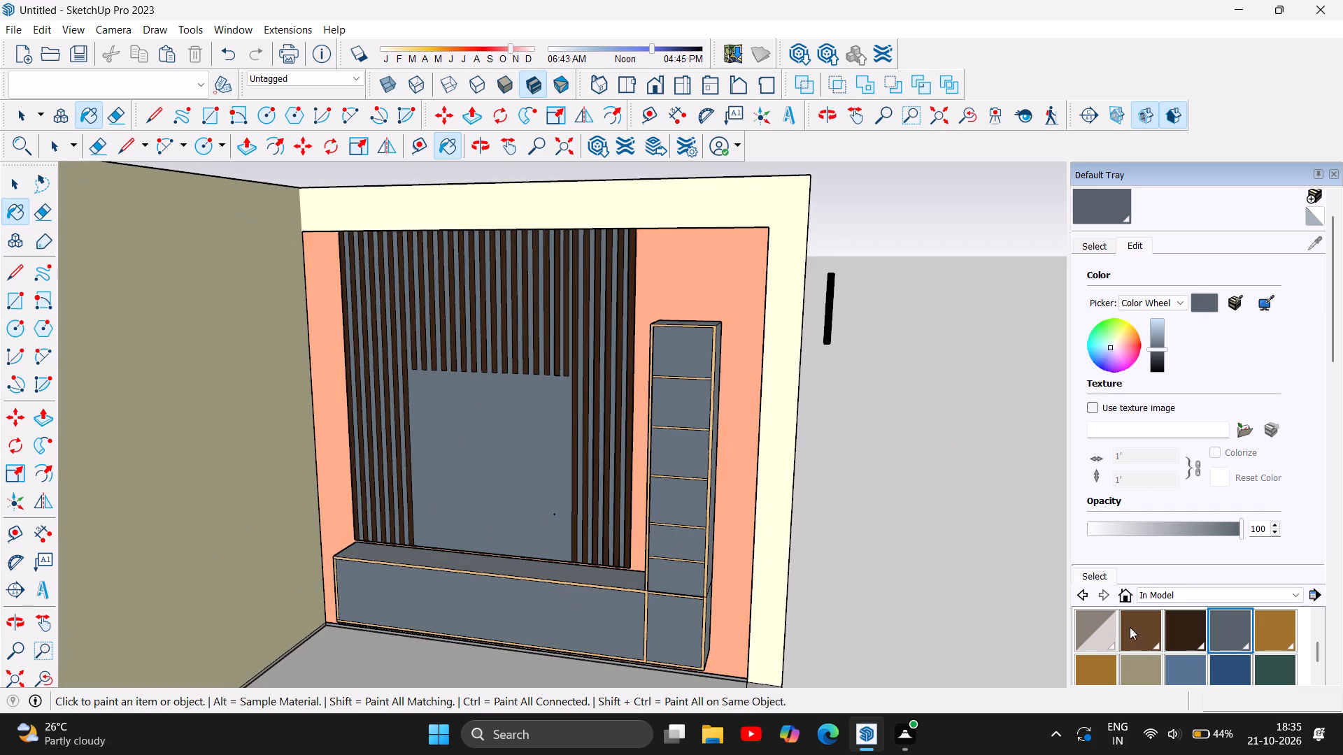
left_click(1131, 627)
left_click(526, 460)
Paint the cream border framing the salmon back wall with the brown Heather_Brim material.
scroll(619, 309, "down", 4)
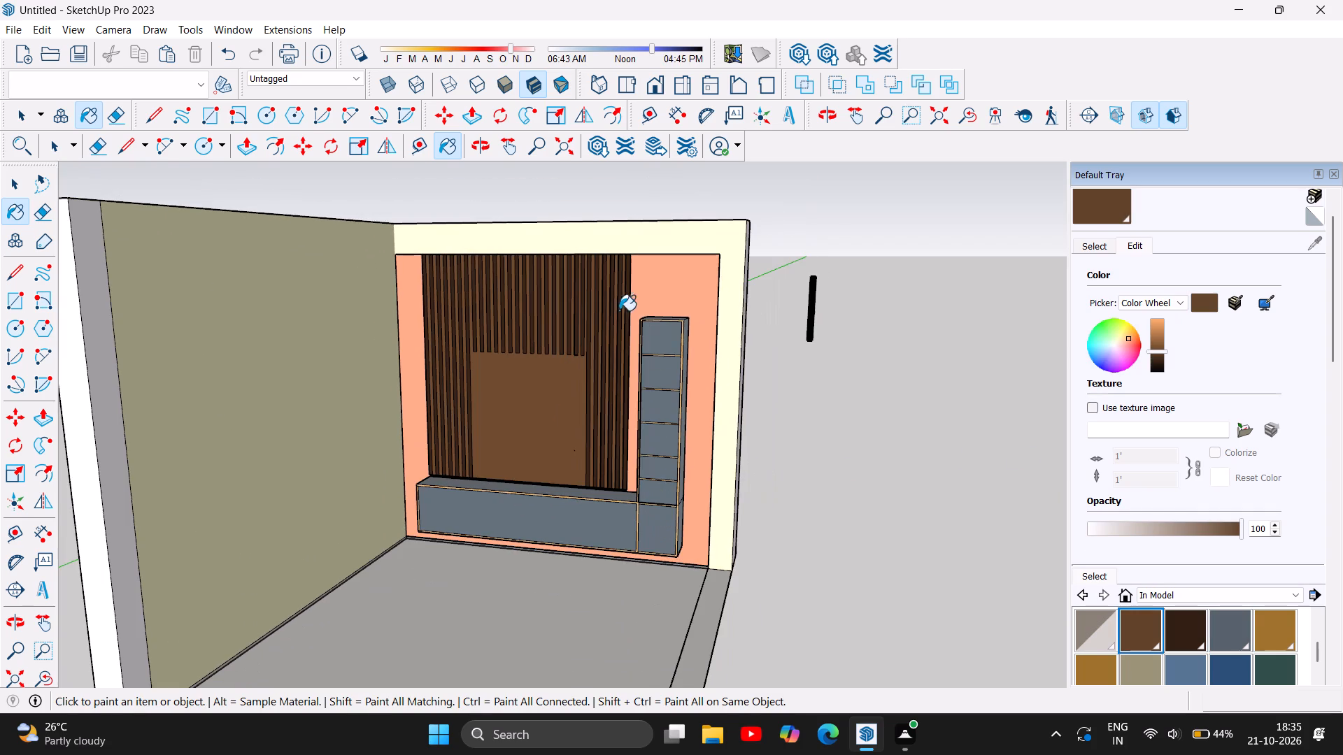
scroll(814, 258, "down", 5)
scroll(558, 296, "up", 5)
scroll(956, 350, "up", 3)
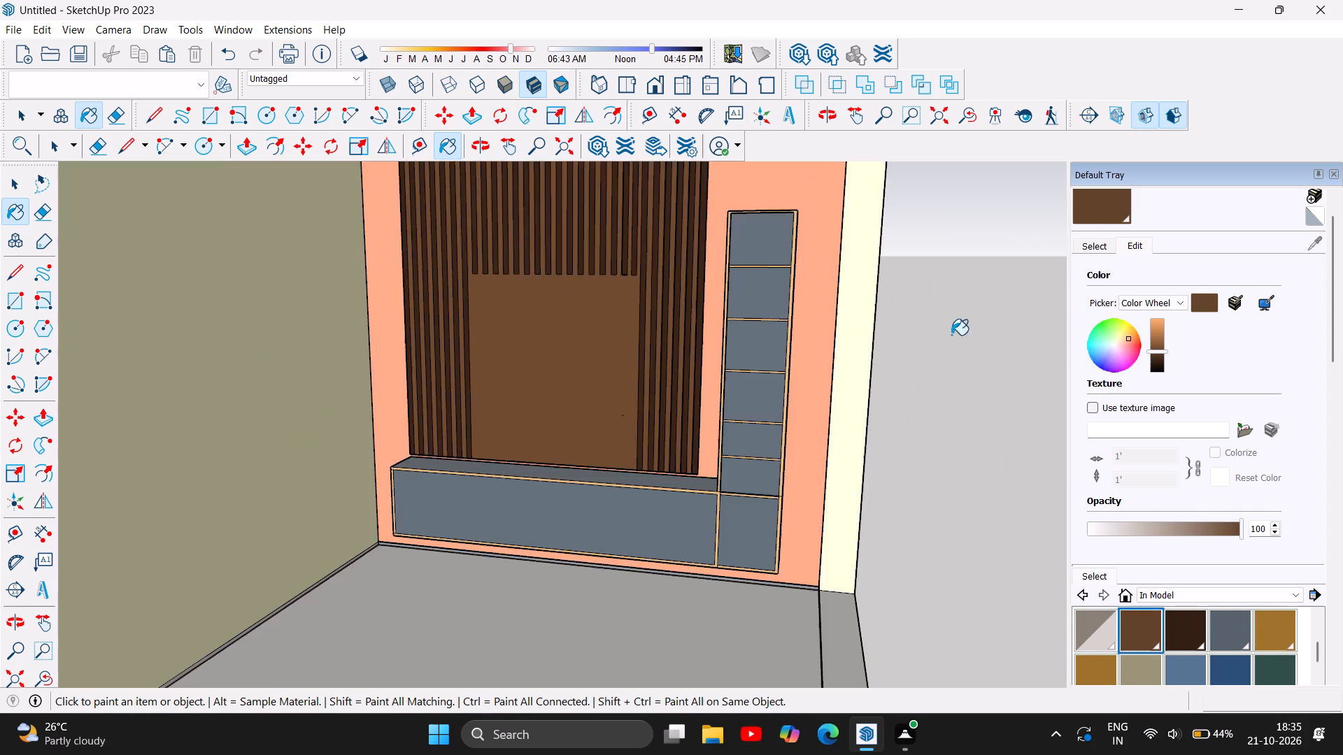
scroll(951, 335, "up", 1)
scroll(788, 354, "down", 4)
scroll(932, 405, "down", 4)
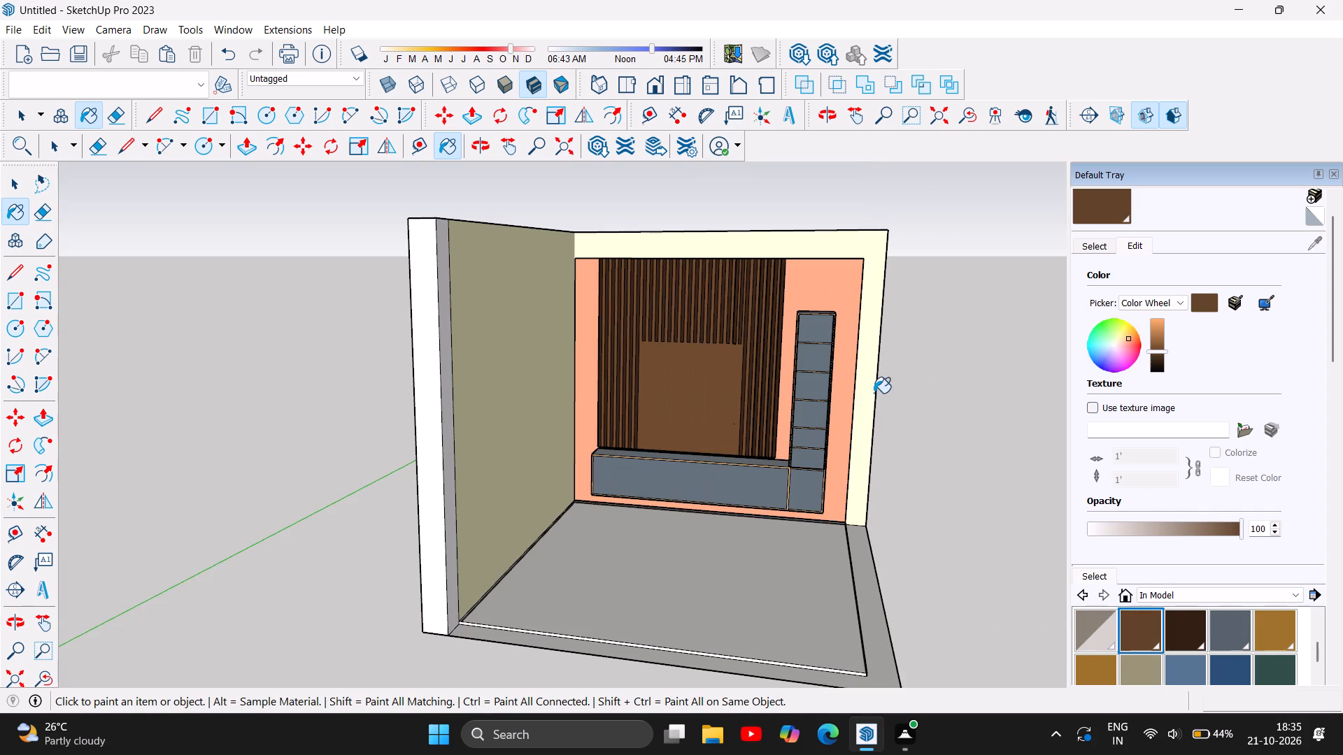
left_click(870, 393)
Examine the repainted room and browse the In Model and Materials collections for another wall finish.
scroll(856, 233, "up", 4)
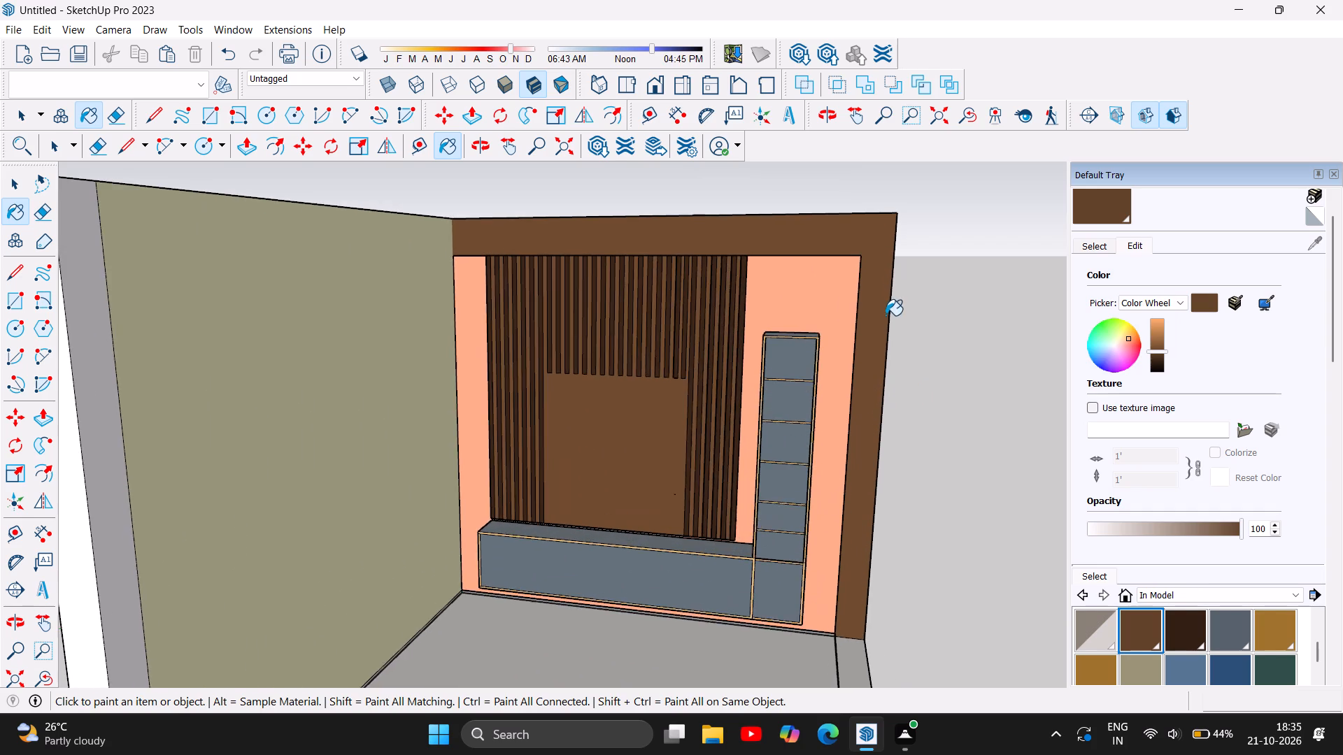
scroll(886, 315, "up", 1)
scroll(829, 302, "down", 4)
scroll(1267, 653, "up", 2)
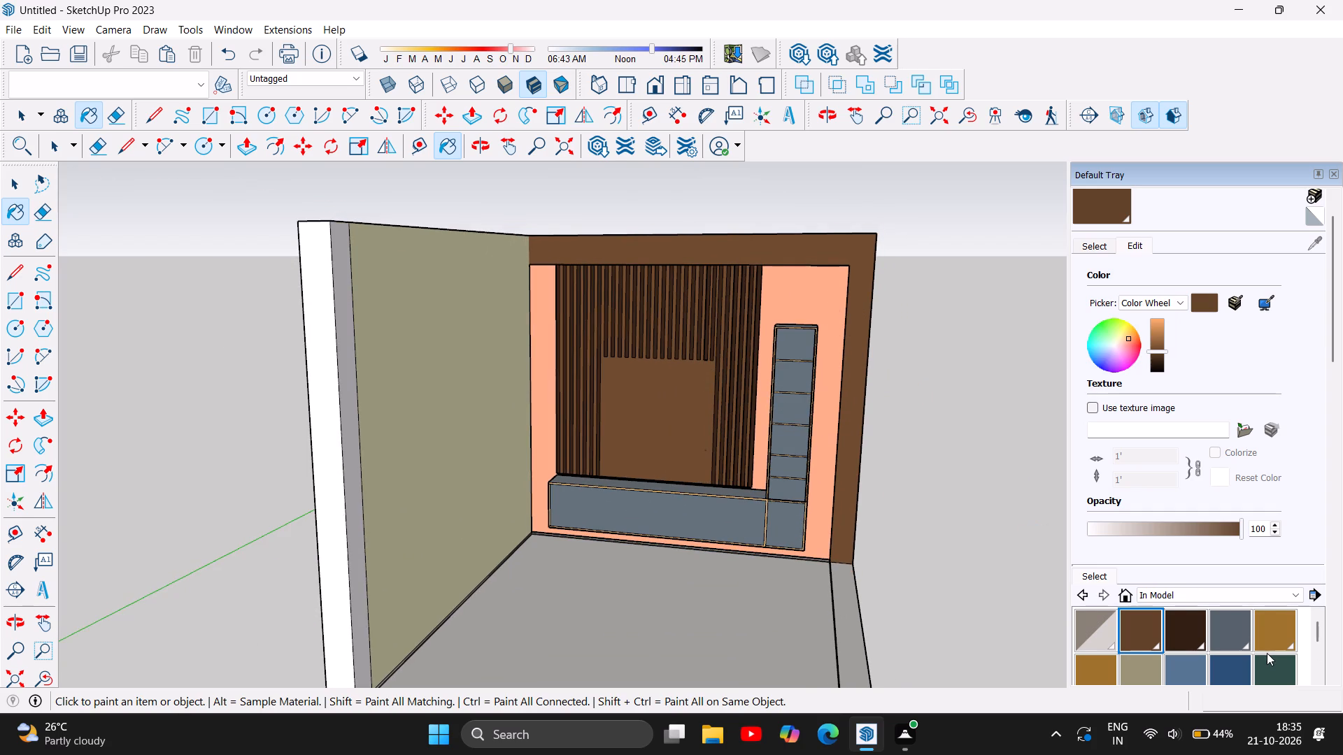
scroll(1267, 653, "up", 2)
scroll(1266, 635, "down", 6)
scroll(1167, 628, "up", 5)
left_click(1163, 594)
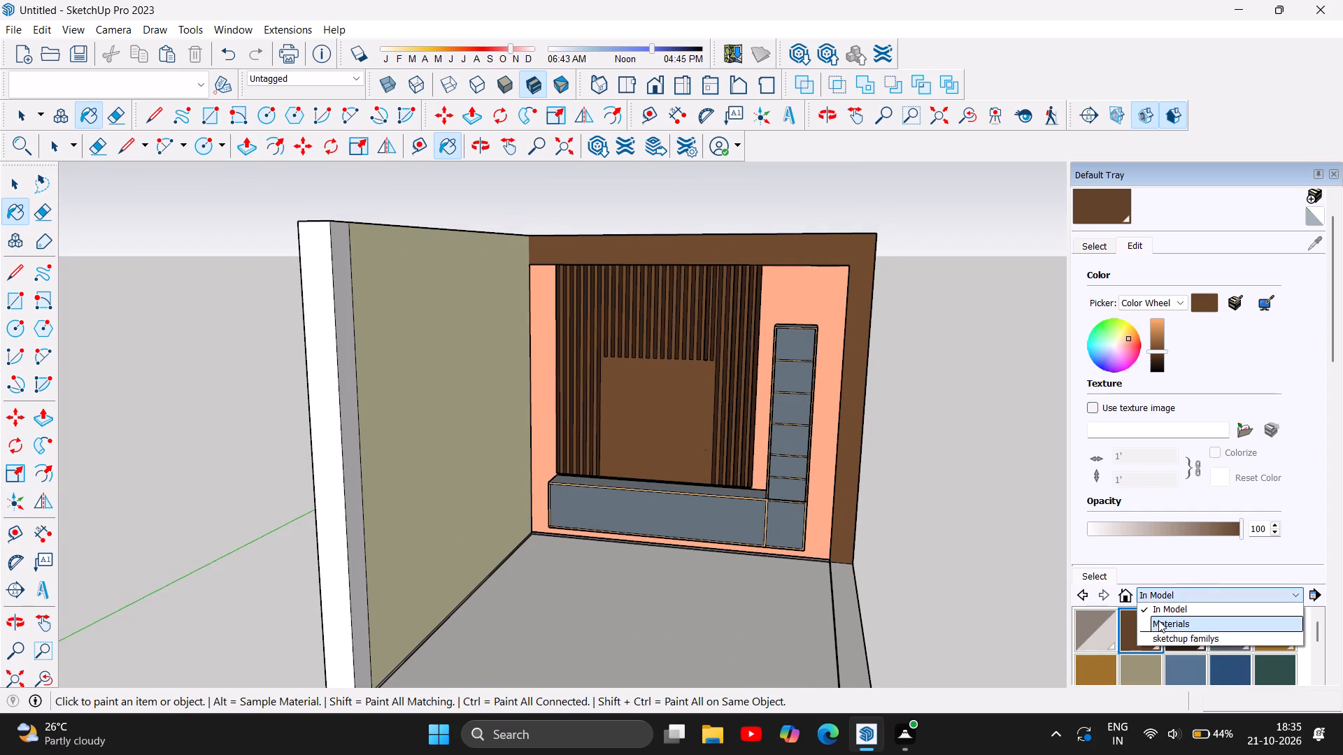
left_click(1160, 620)
scroll(1156, 608, "down", 3)
scroll(1283, 631, "down", 4)
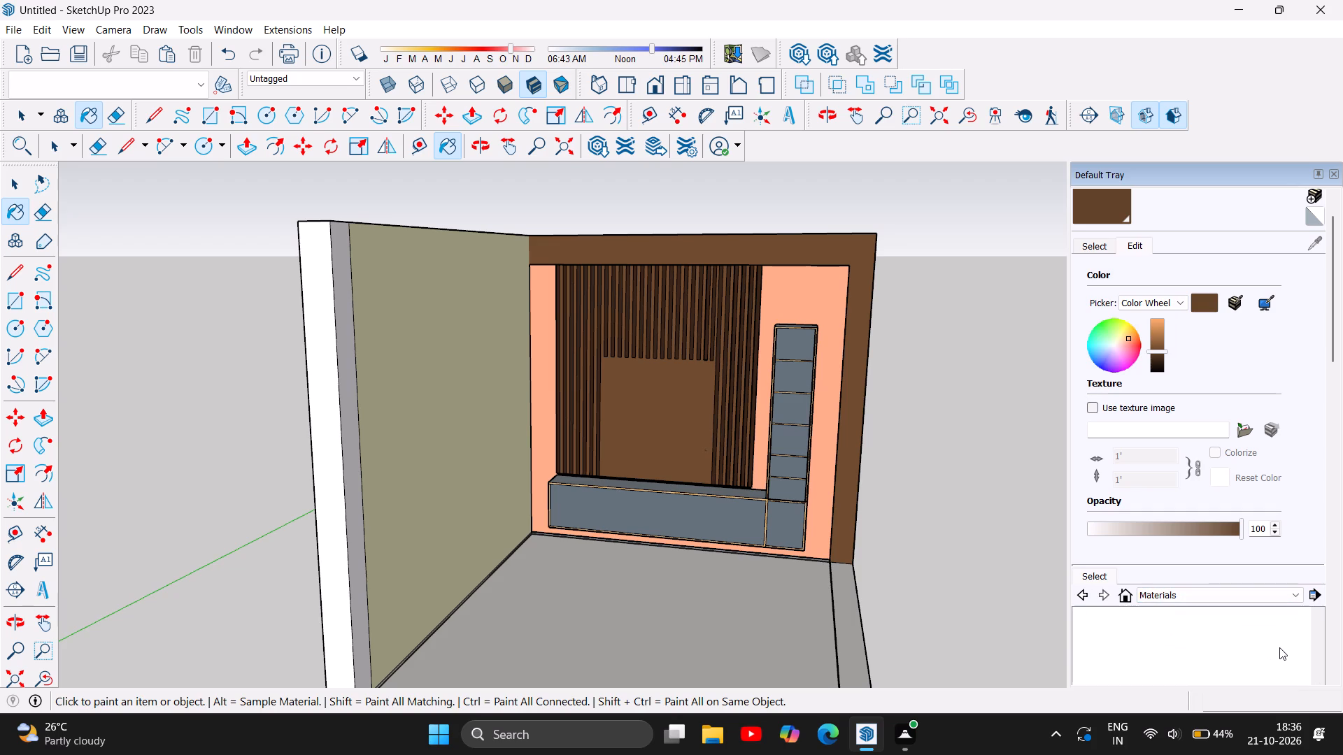
scroll(1279, 647, "up", 2)
double_click(1118, 596)
scroll(1142, 628, "down", 2)
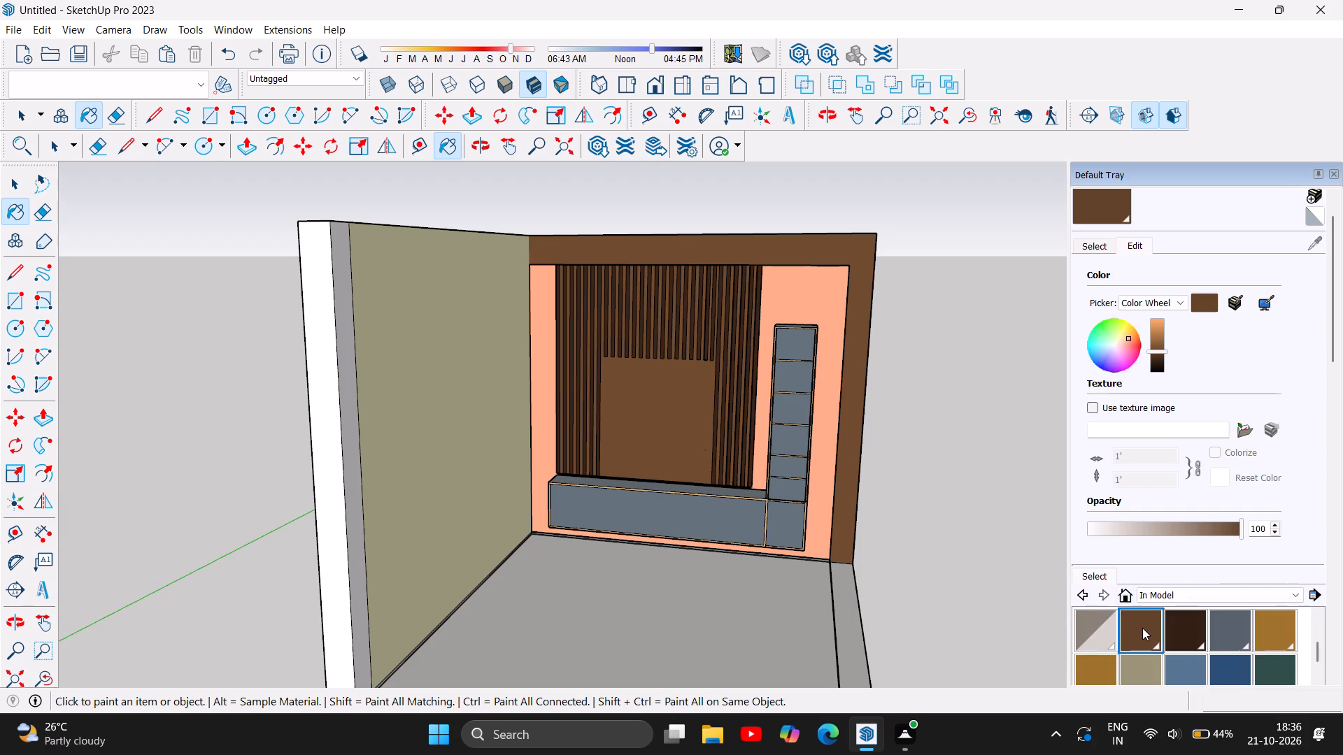
scroll(1142, 628, "down", 7)
scroll(1159, 512, "up", 5)
scroll(1169, 413, "up", 2)
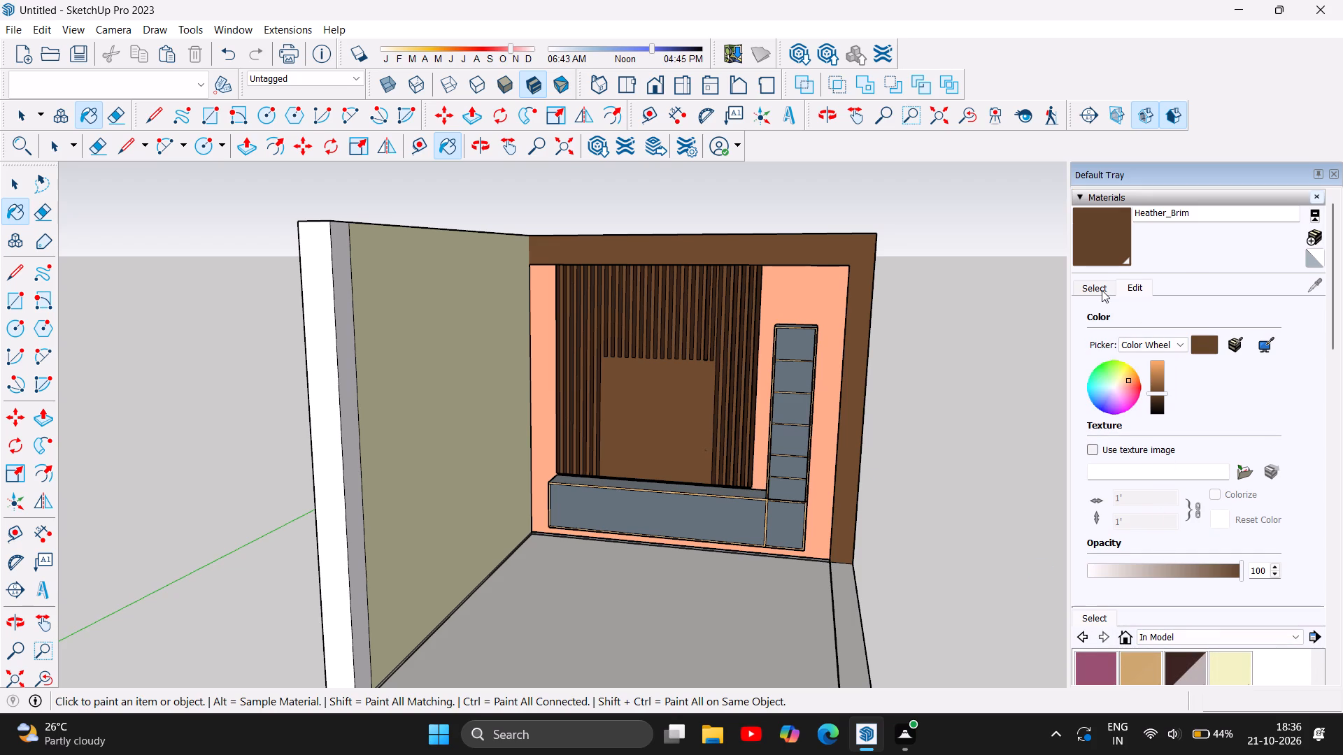
Try to paint the brown border around the back wall with the beige marble from the sketchup familys collection.
left_click(1102, 290)
left_click(1146, 305)
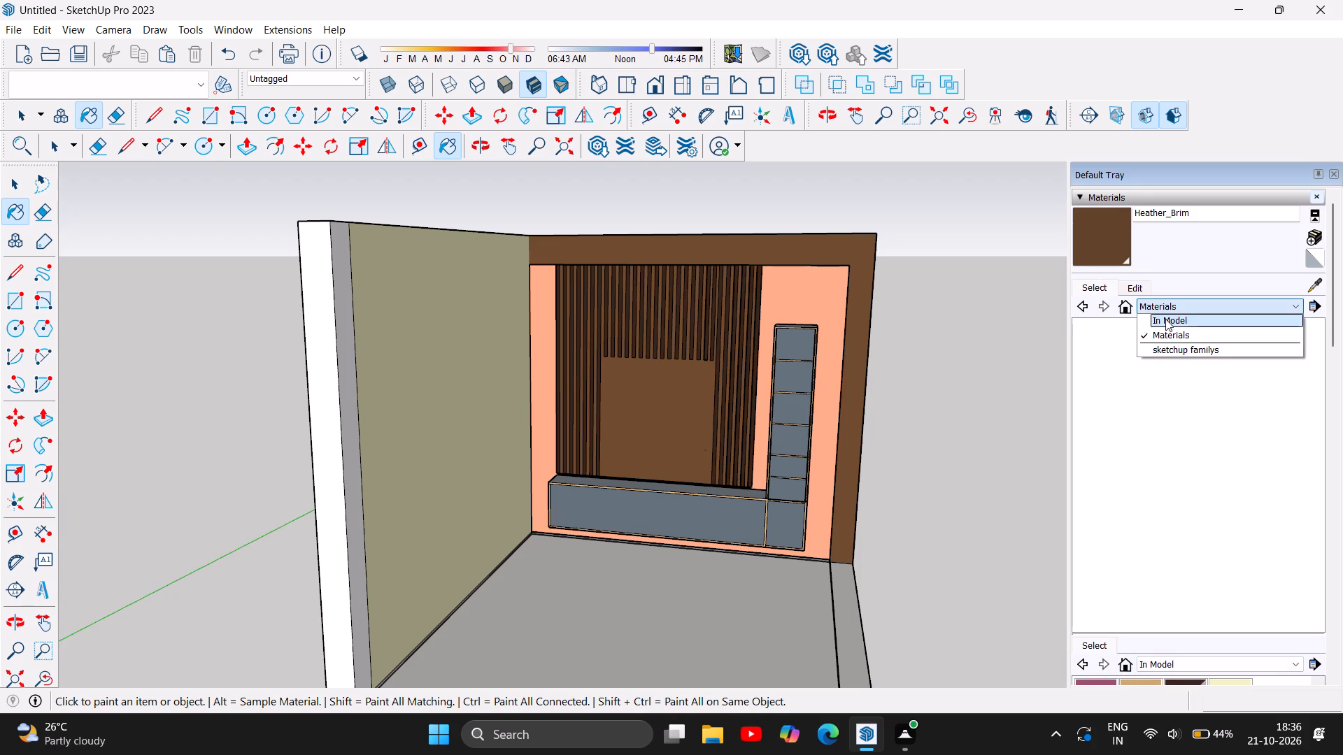
left_click(1176, 331)
left_click(1173, 302)
left_click(1204, 346)
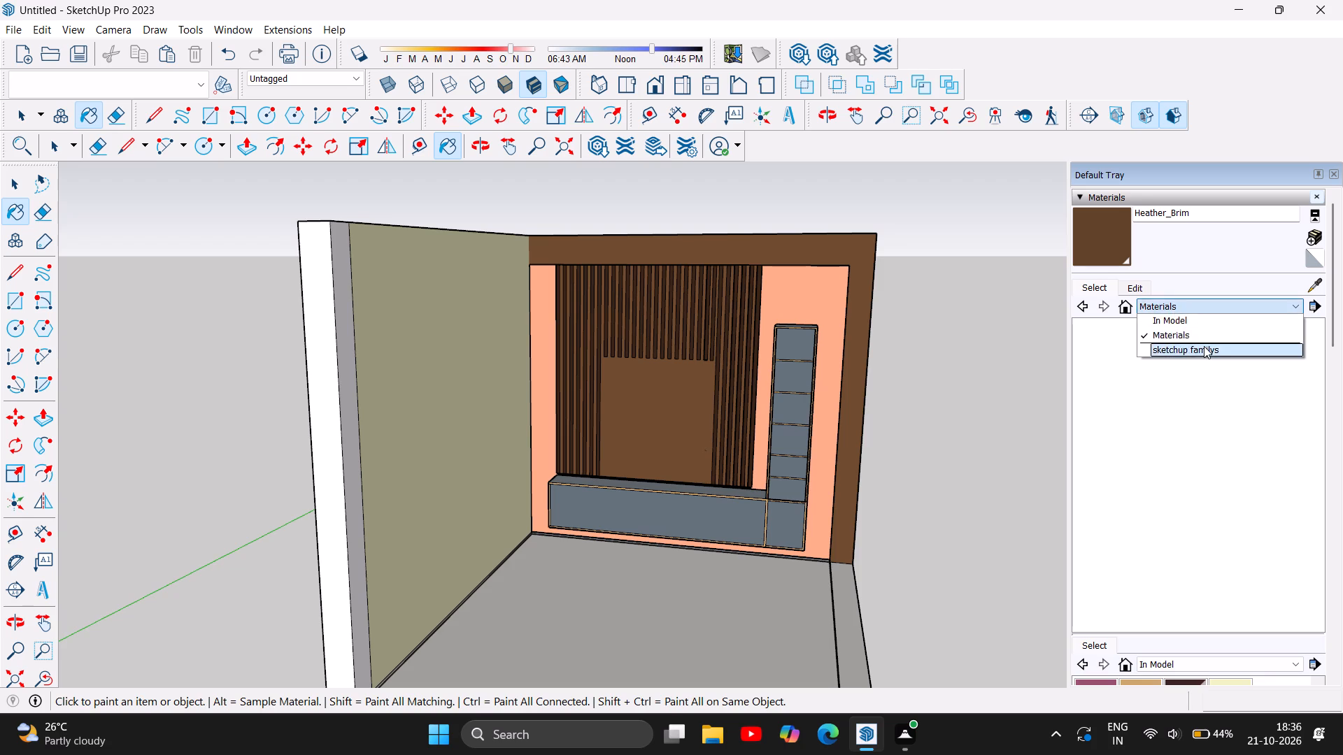
left_click(1158, 343)
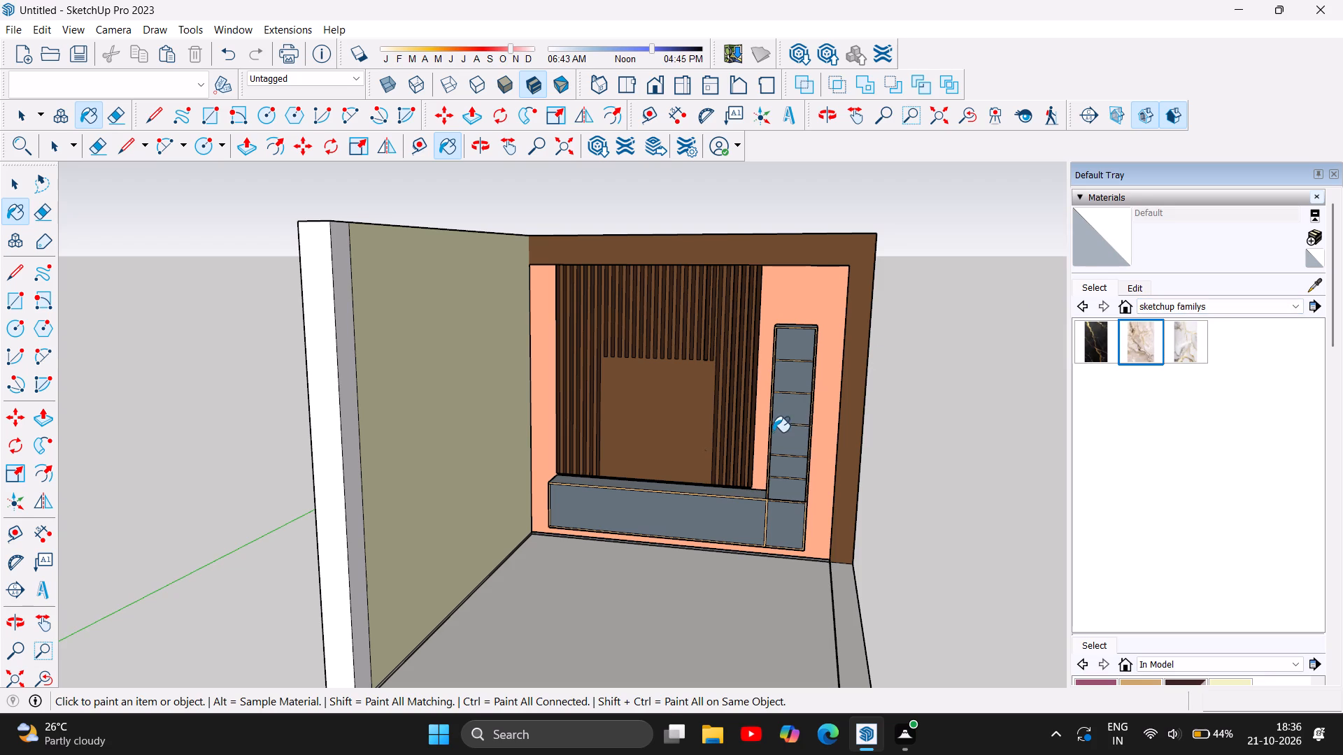
left_click(851, 299)
left_click(855, 298)
left_click(860, 296)
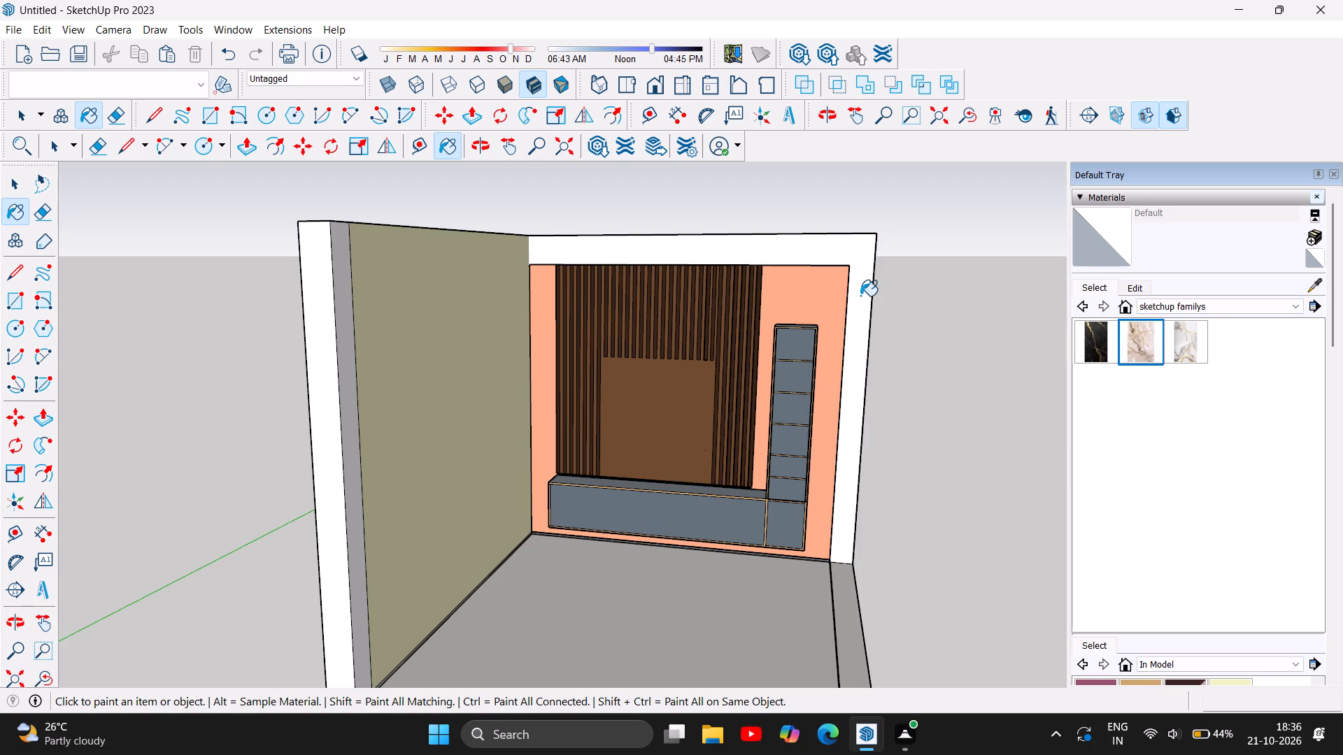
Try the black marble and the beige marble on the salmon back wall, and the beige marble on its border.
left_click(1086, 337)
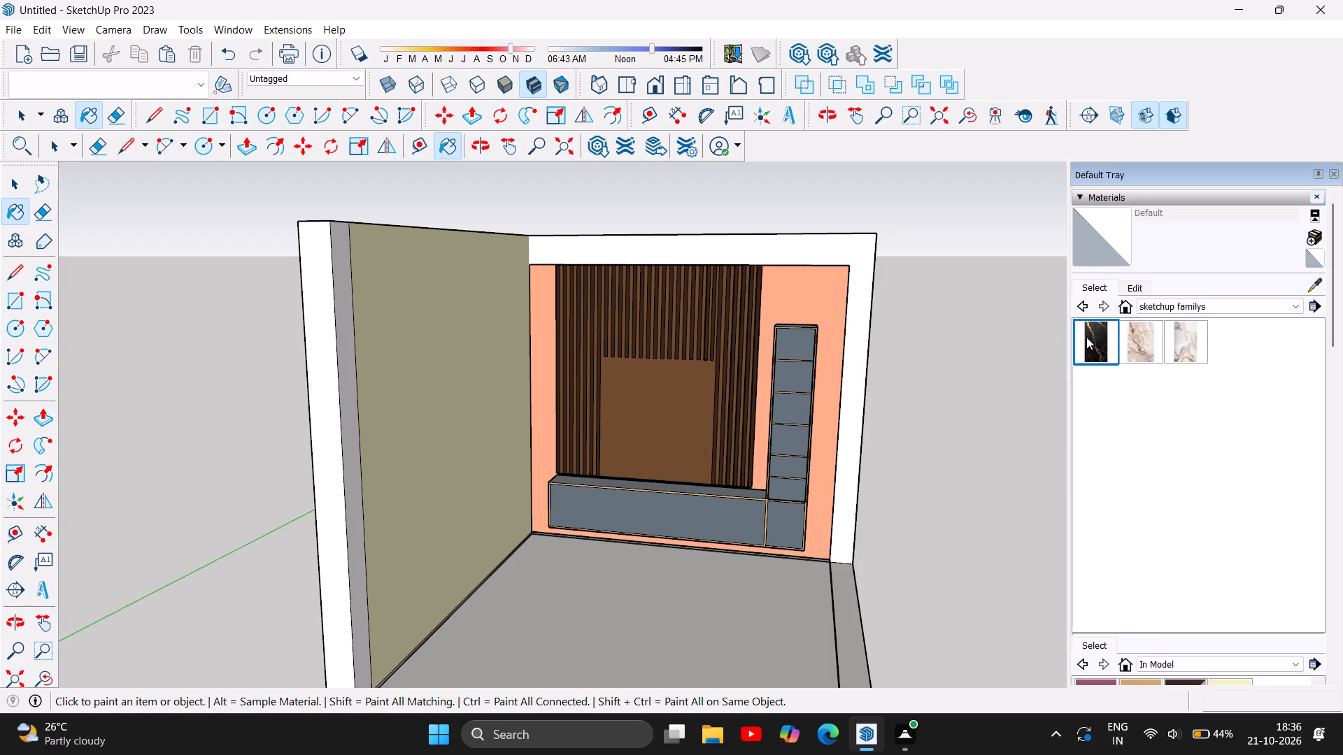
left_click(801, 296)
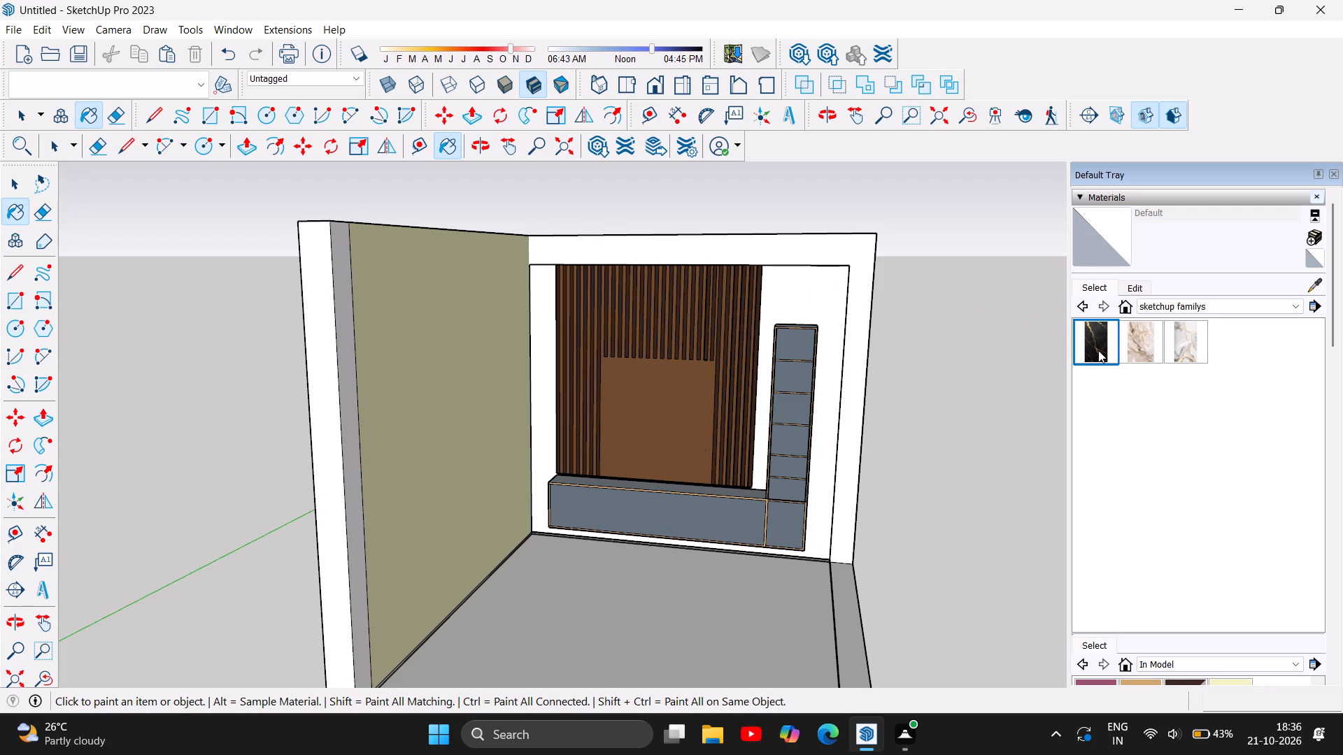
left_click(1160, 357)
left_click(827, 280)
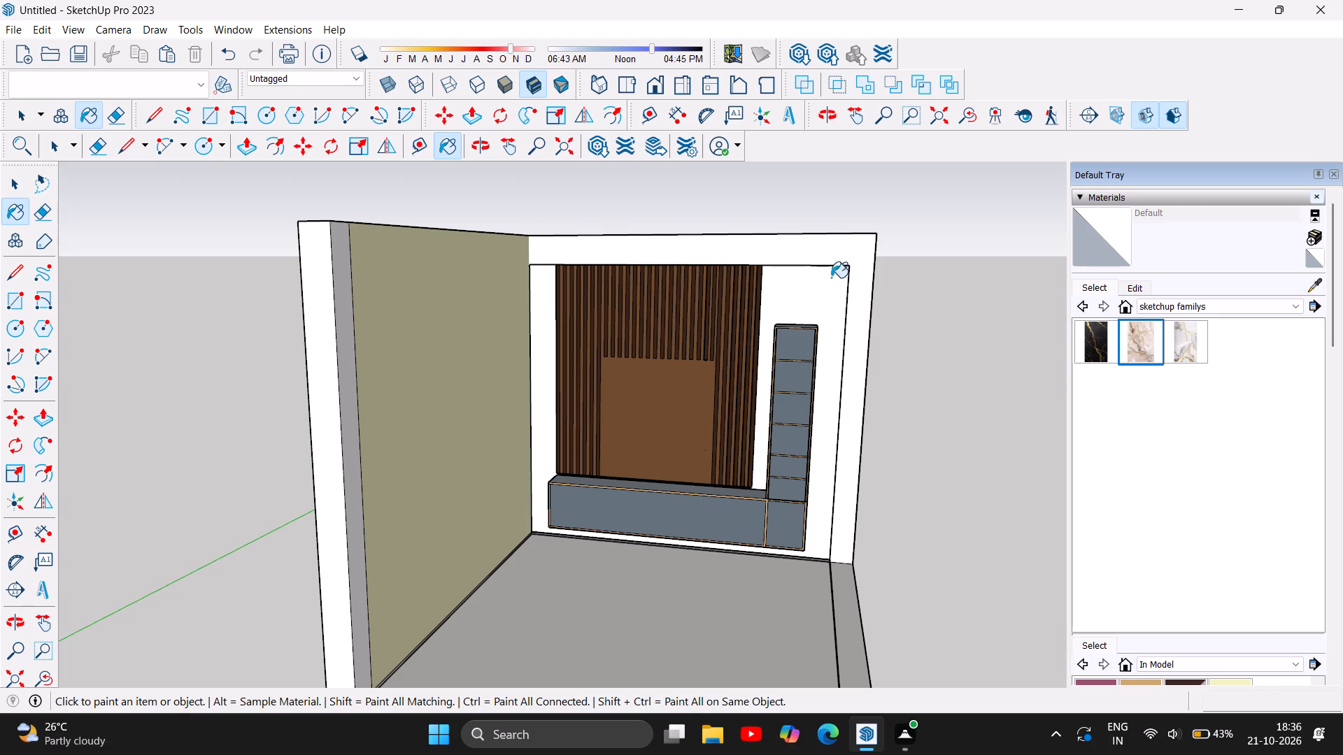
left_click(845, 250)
Repaint the back wall behind the slats and cabinets with the in-model Heather_Skin material.
double_click(1148, 303)
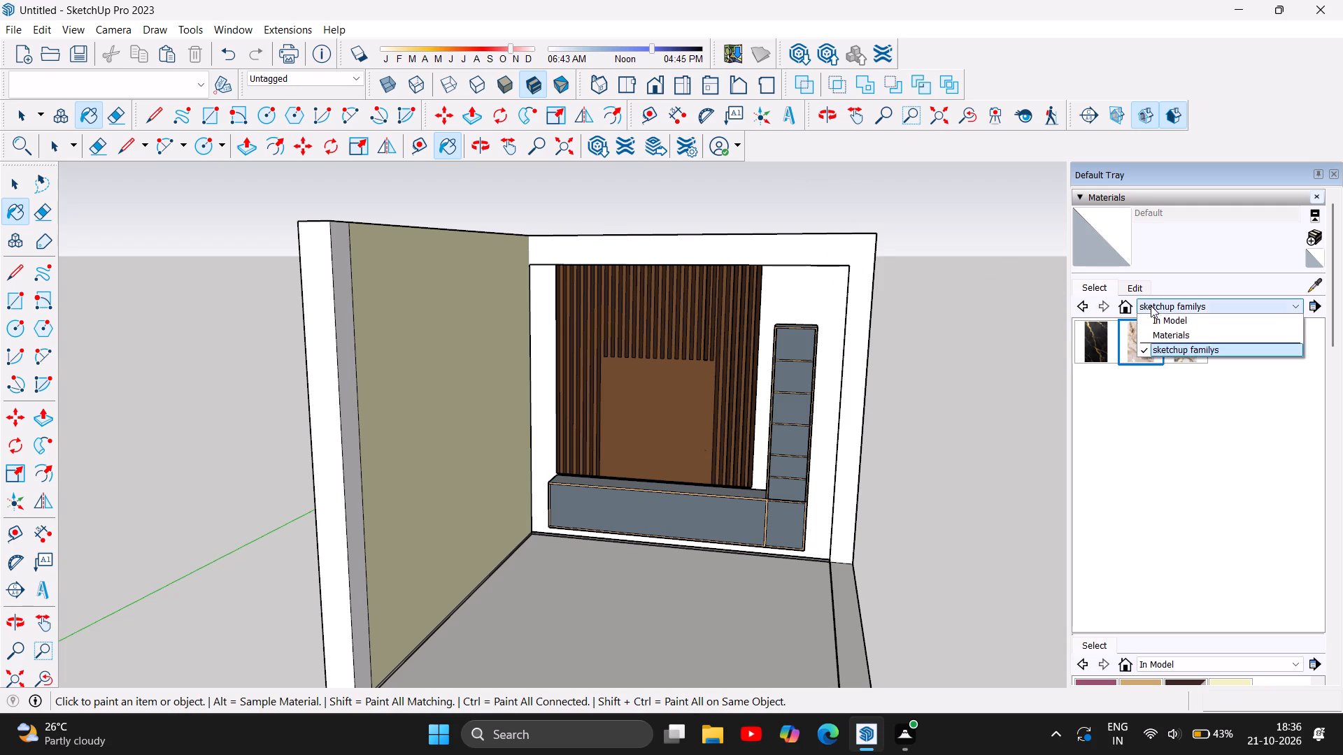
double_click(1162, 322)
scroll(1244, 458, "up", 2)
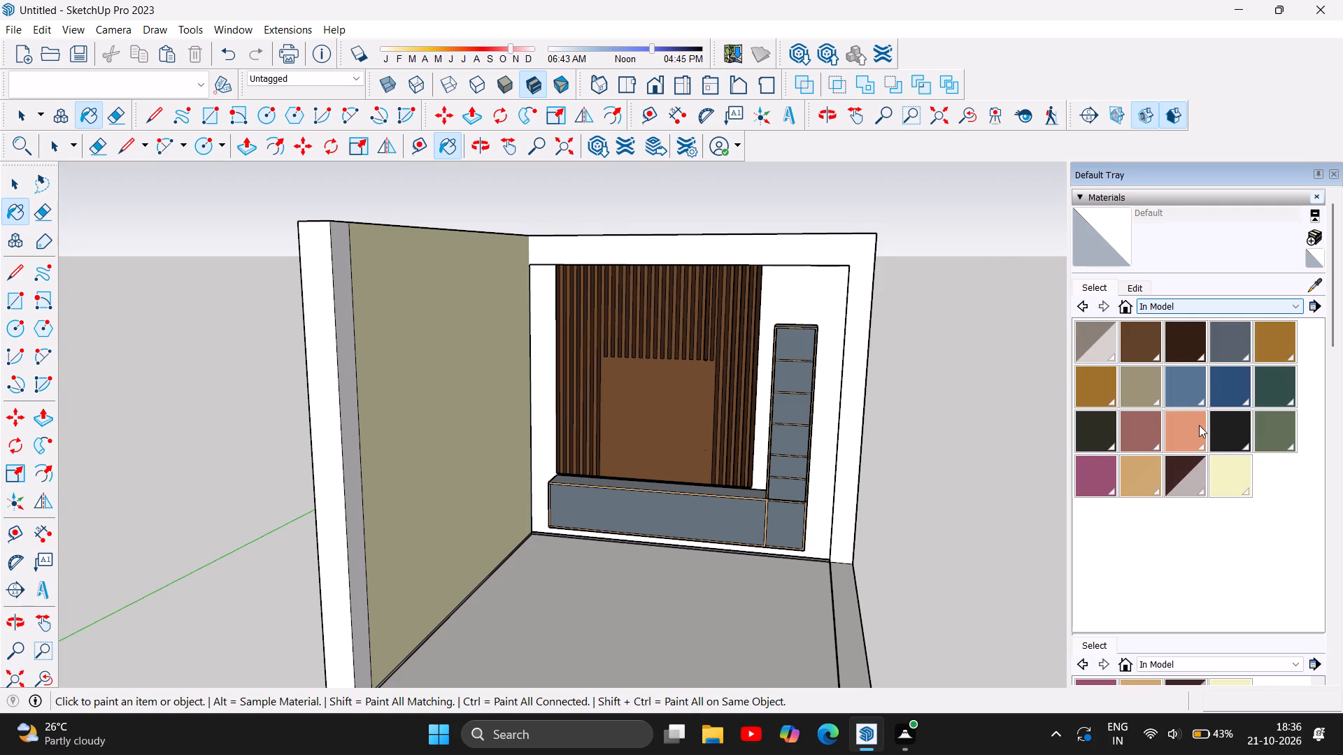
left_click(1198, 425)
left_click(832, 310)
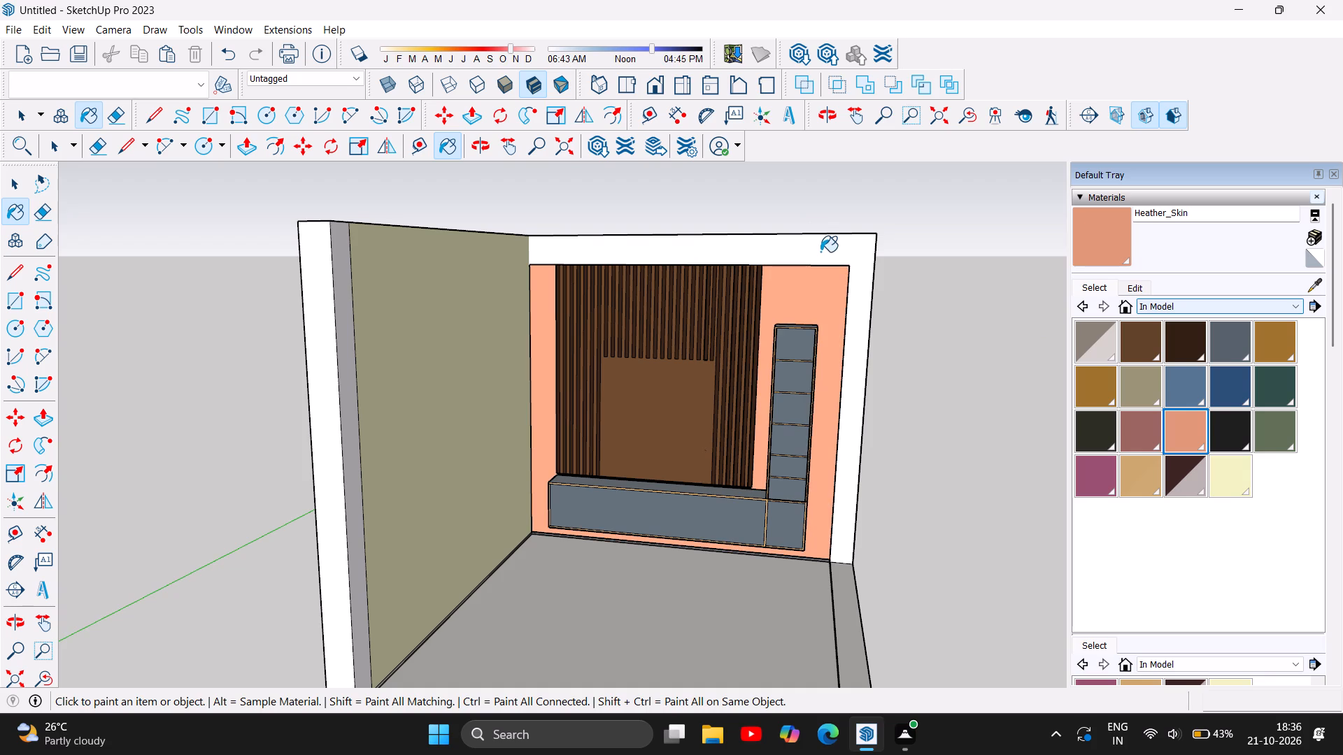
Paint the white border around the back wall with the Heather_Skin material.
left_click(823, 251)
Repaint the salmon back wall and its surrounding border with the in-model Lily_Light material.
scroll(931, 438, "down", 6)
scroll(828, 340, "up", 3)
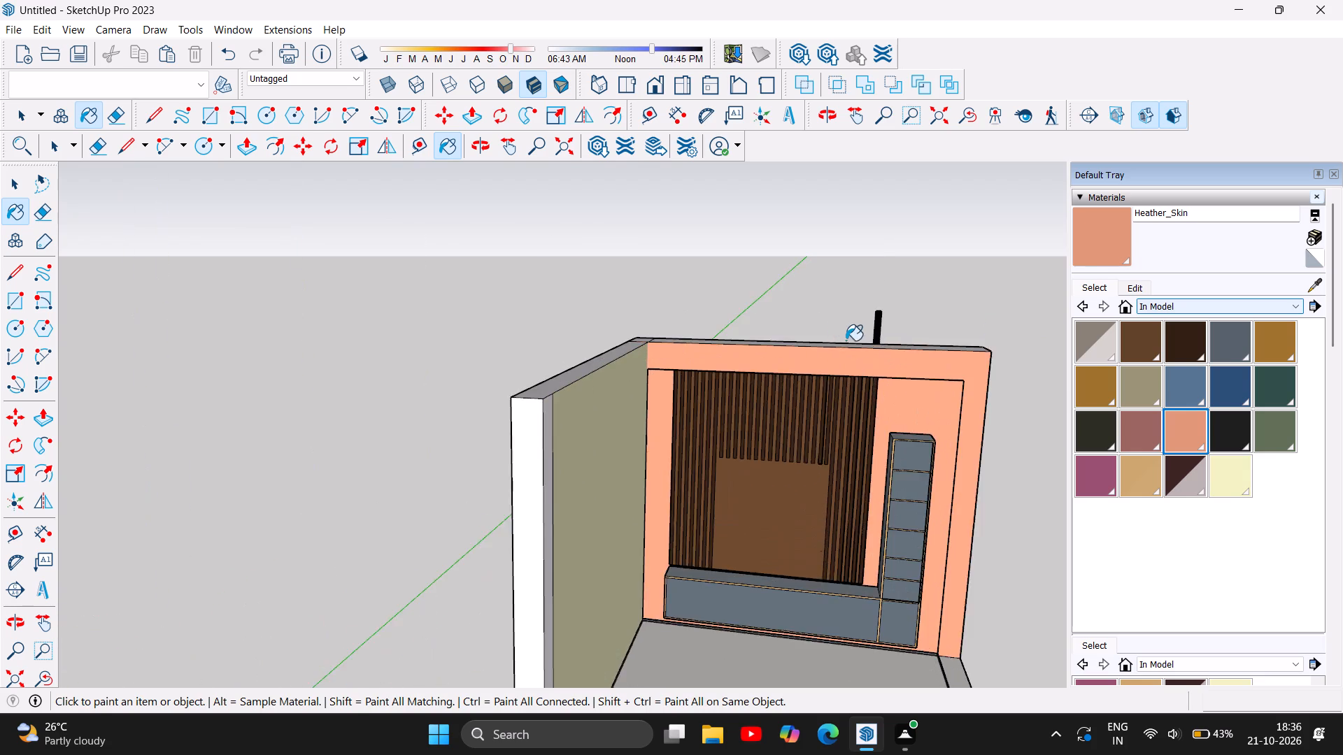
scroll(846, 340, "up", 4)
left_click(1242, 484)
double_click(904, 404)
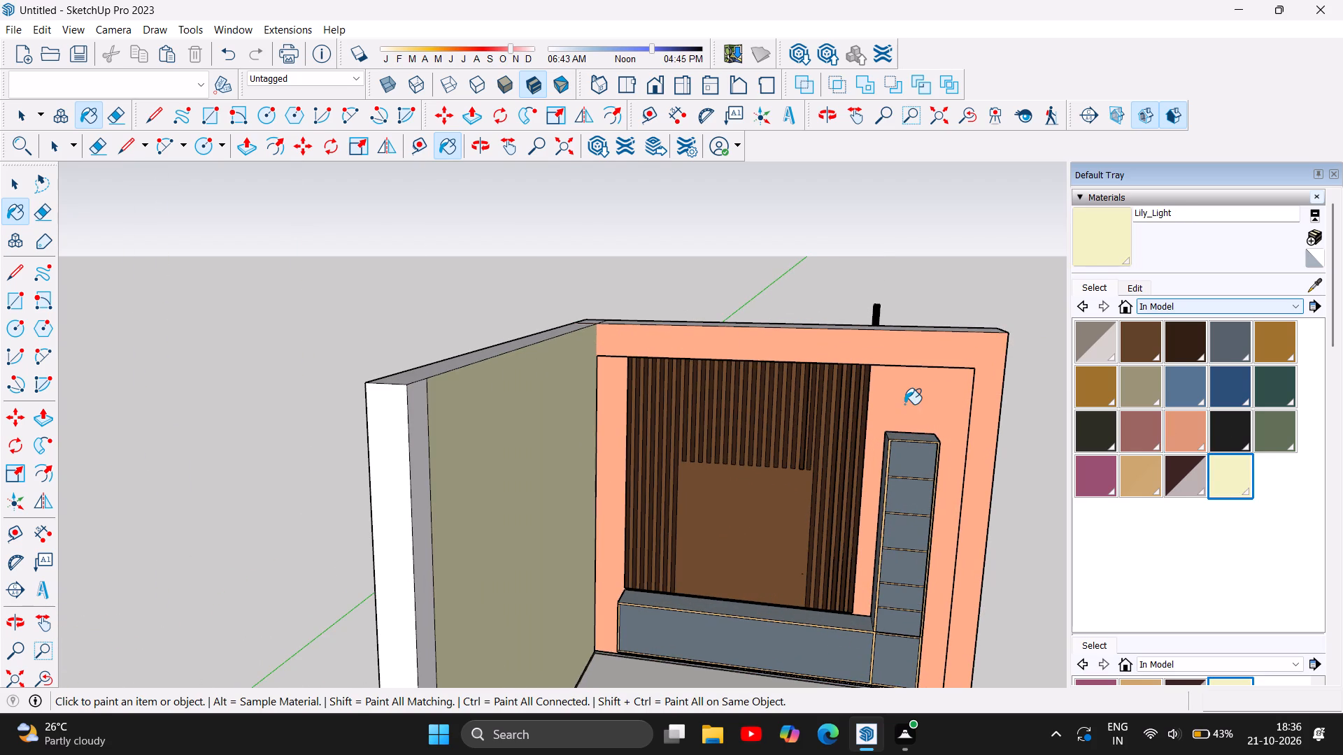
left_click(909, 345)
Paint the brown backing panel behind the vertical slats with Lily_Light.
scroll(502, 264, "down", 4)
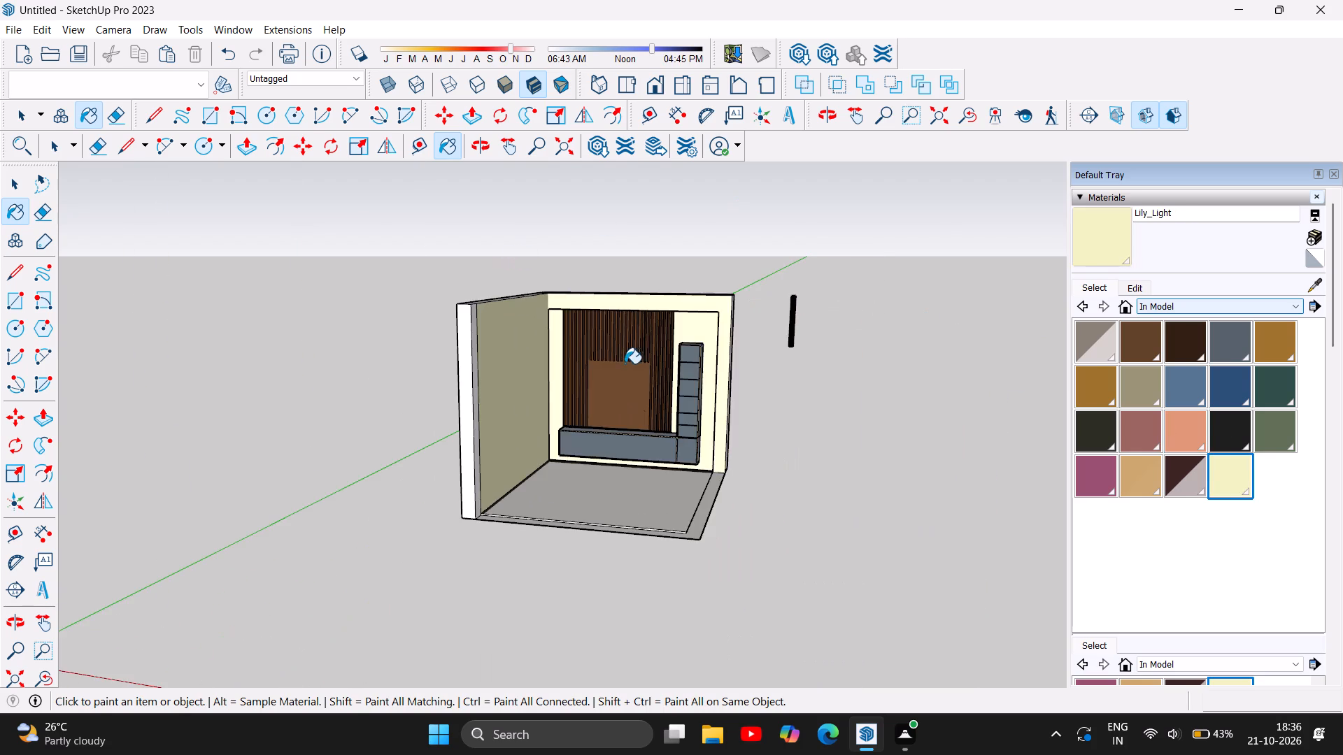
scroll(625, 364, "up", 6)
double_click(602, 414)
Examine the repainted back wall together with the slats, cabinets and side wall, from close up and from afar.
scroll(639, 437, "down", 1)
scroll(646, 443, "up", 4)
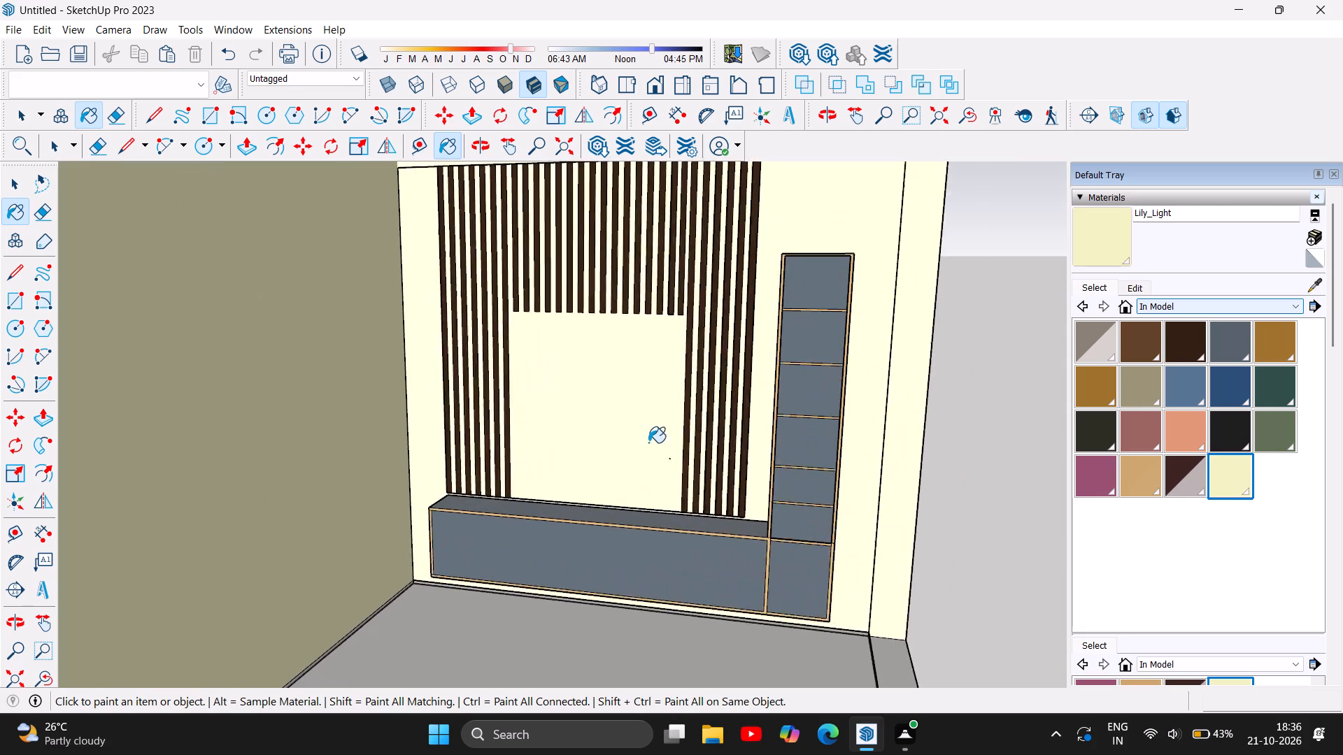
scroll(648, 443, "up", 3)
scroll(434, 420, "down", 11)
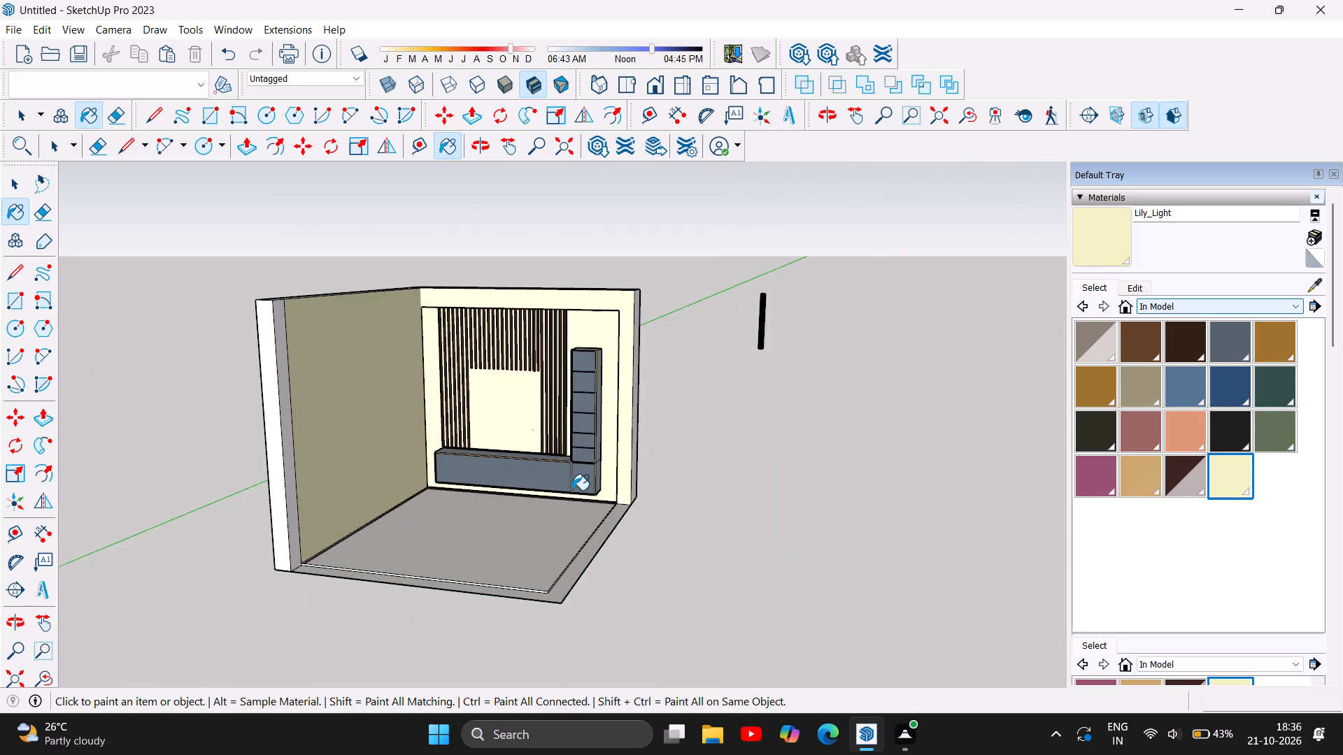
scroll(571, 490, "up", 3)
scroll(555, 359, "up", 12)
scroll(737, 376, "down", 6)
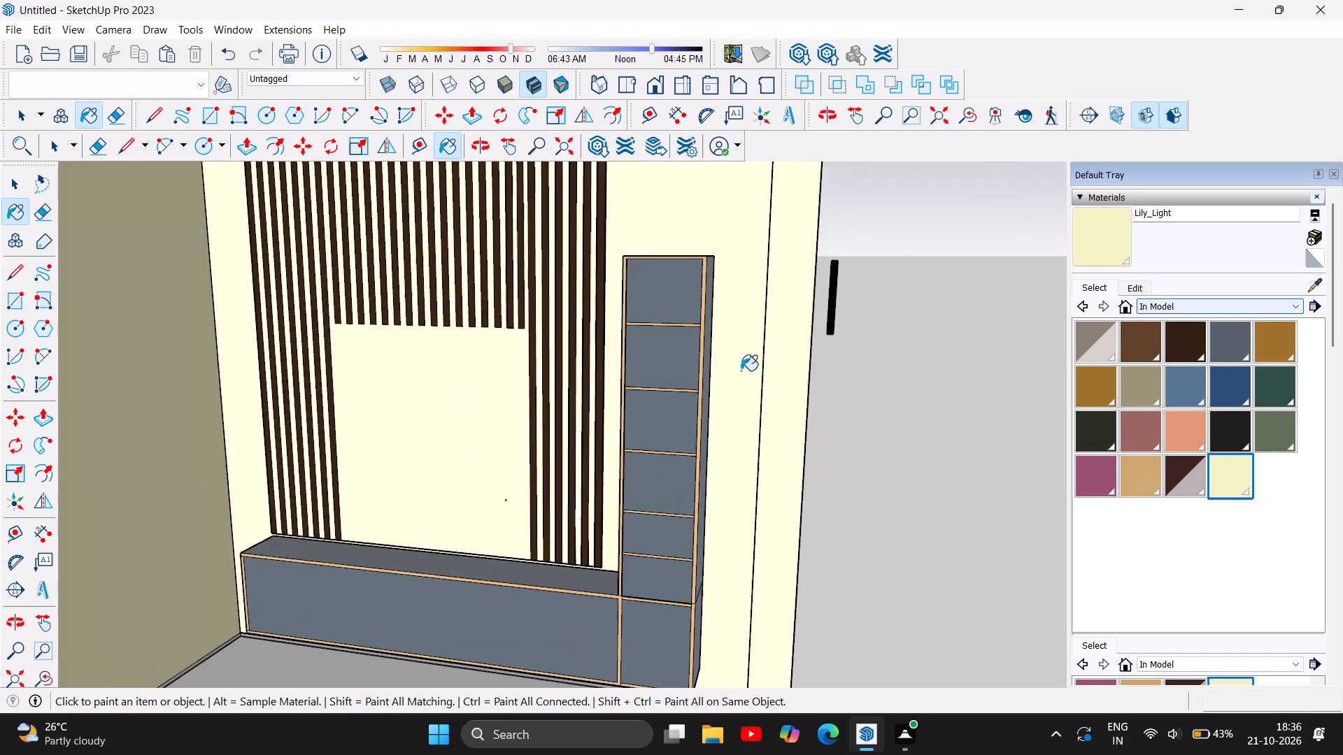
scroll(755, 348, "down", 10)
scroll(611, 345, "up", 5)
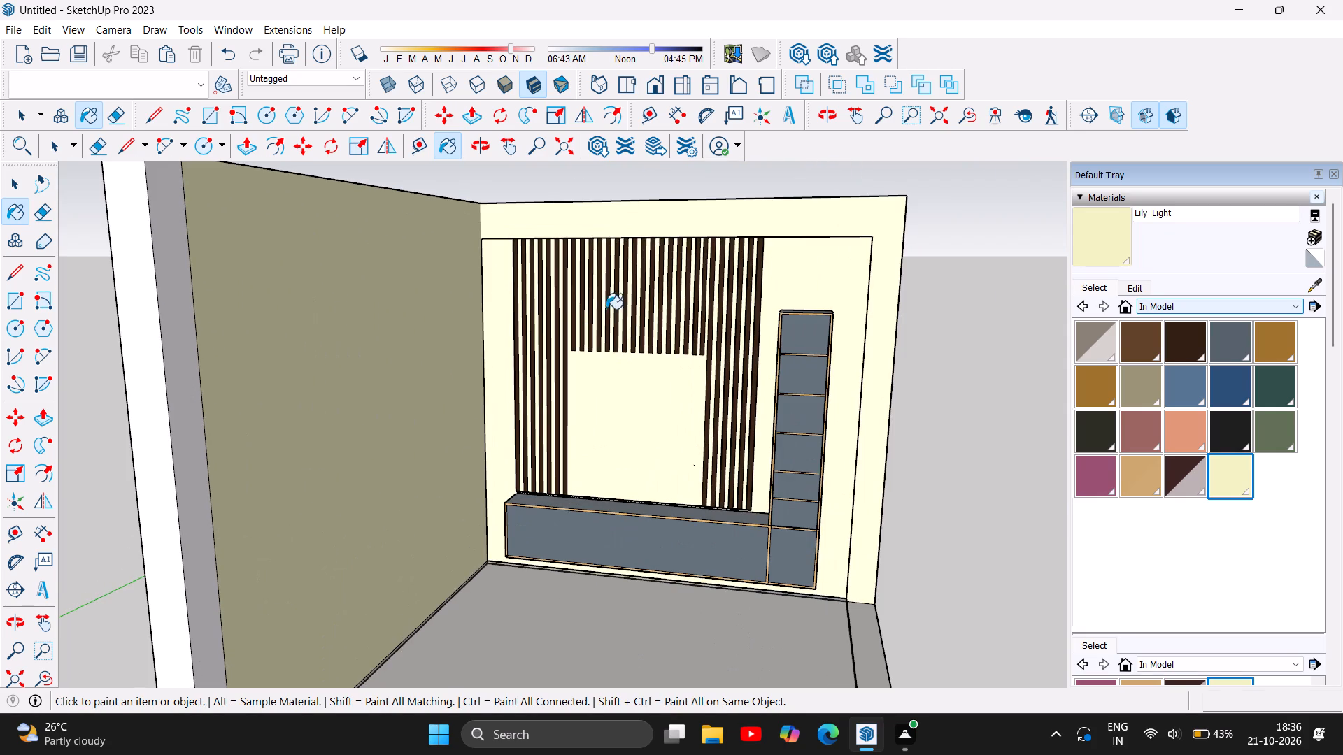
Inspect the slat panel from a more frontal view, especially the slat spacing at the TV opening's upper corner.
left_click(480, 137)
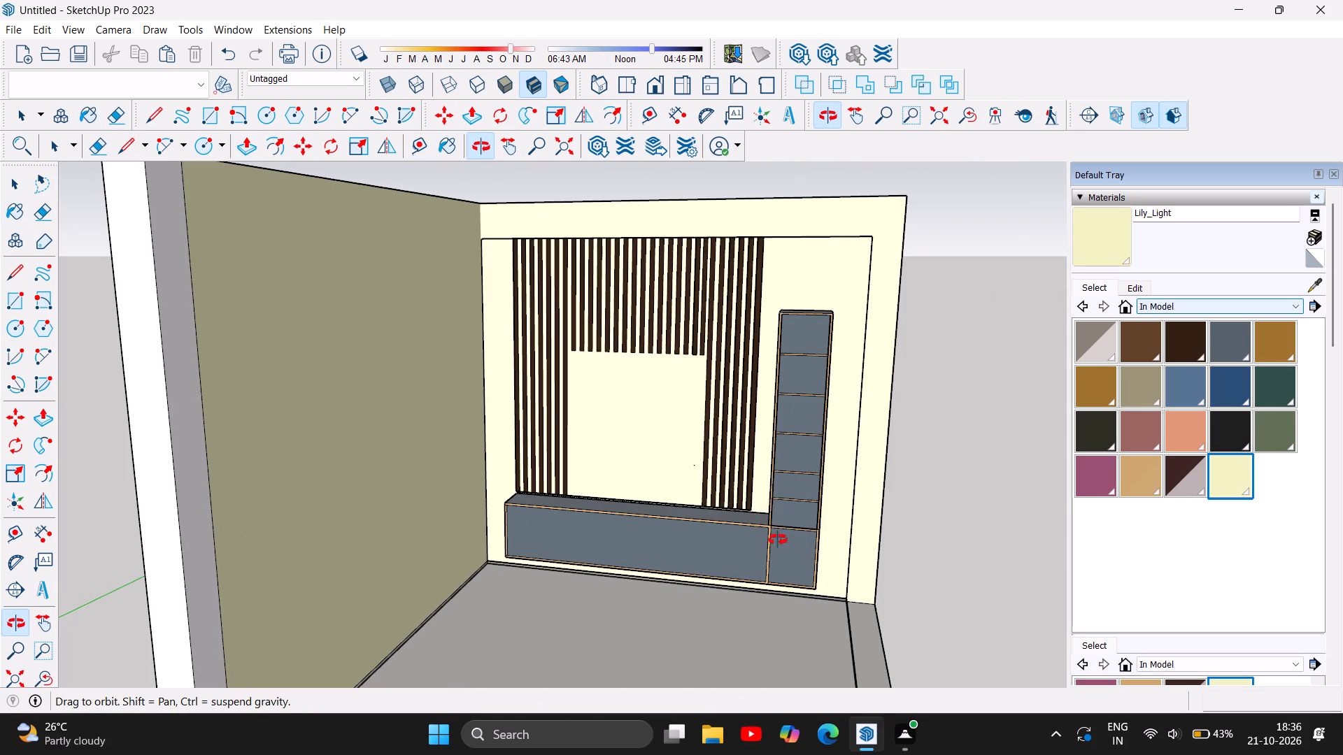
left_click_drag(778, 540, 806, 508)
scroll(722, 470, "up", 3)
scroll(783, 552, "up", 3)
scroll(846, 497, "up", 1)
scroll(855, 482, "down", 4)
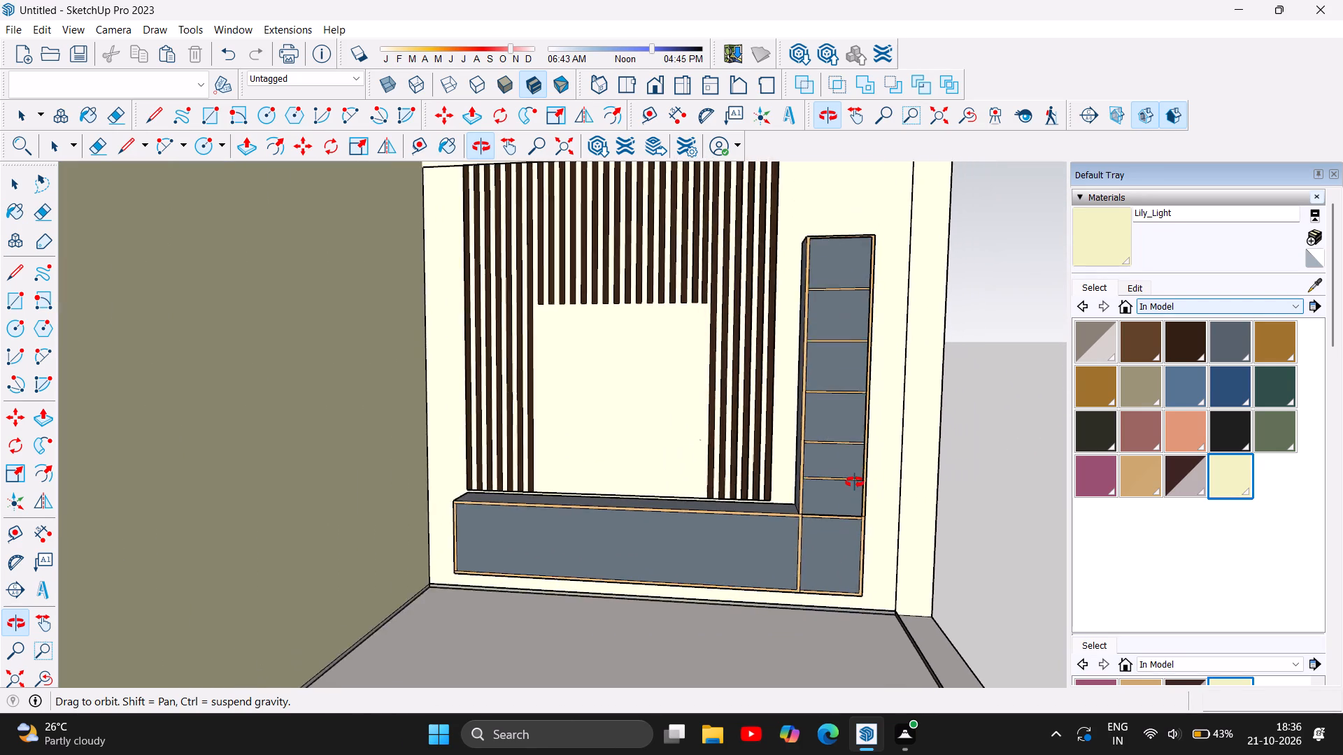
scroll(855, 482, "down", 1)
left_click_drag(676, 639, 709, 582)
left_click(709, 582)
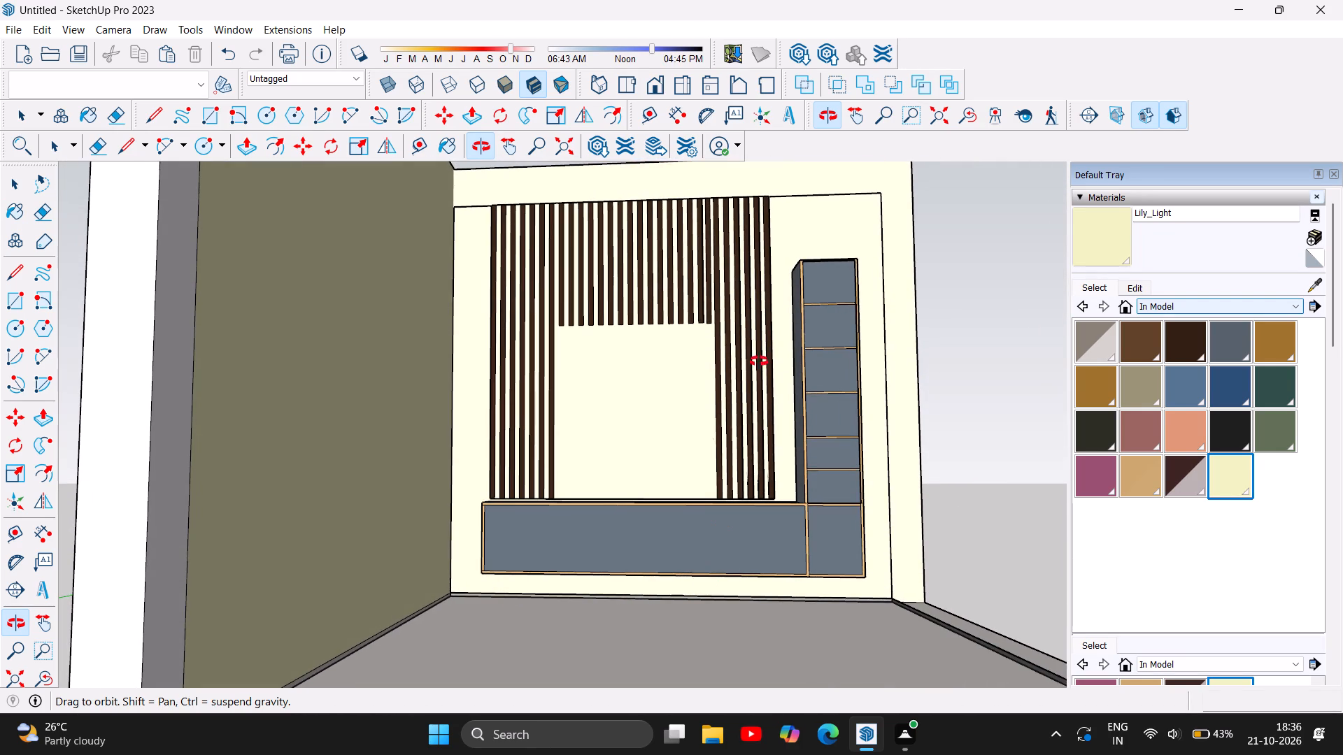
scroll(865, 194, "up", 3)
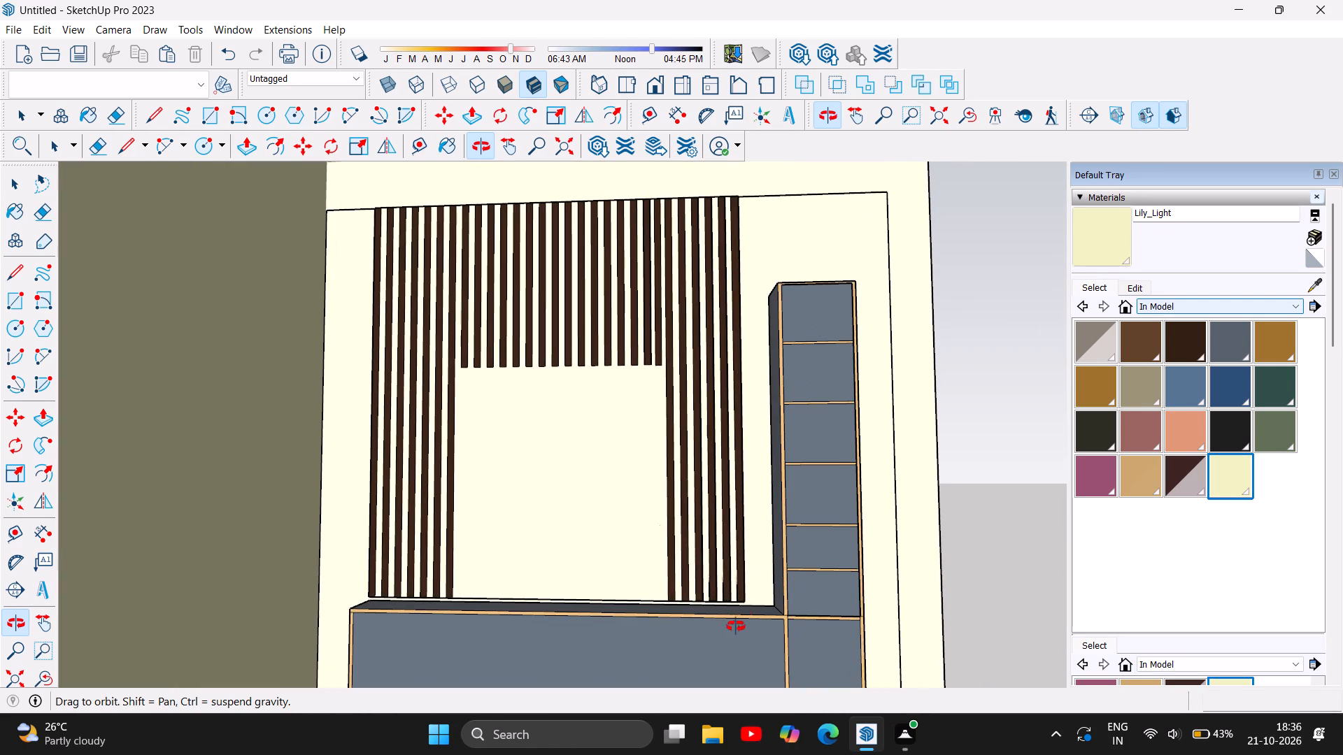
scroll(621, 241, "up", 5)
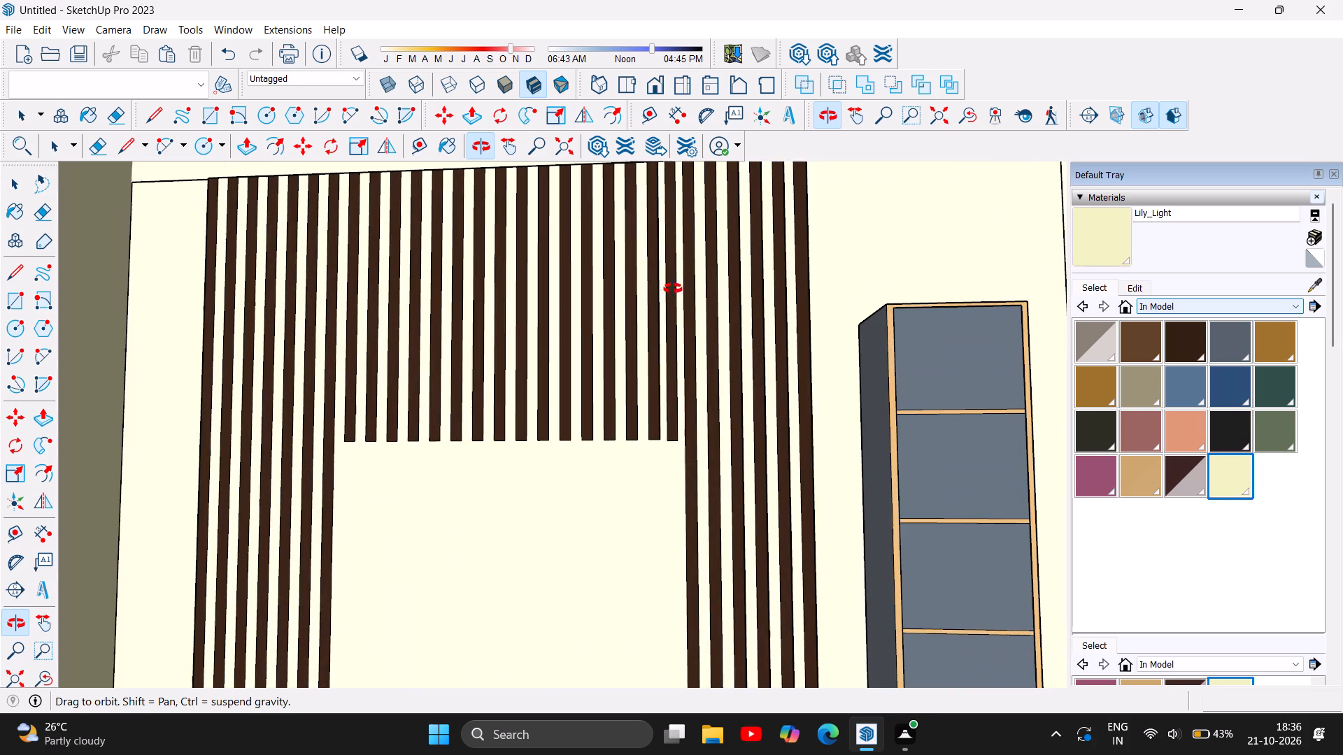
scroll(680, 361, "up", 5)
scroll(674, 517, "up", 5)
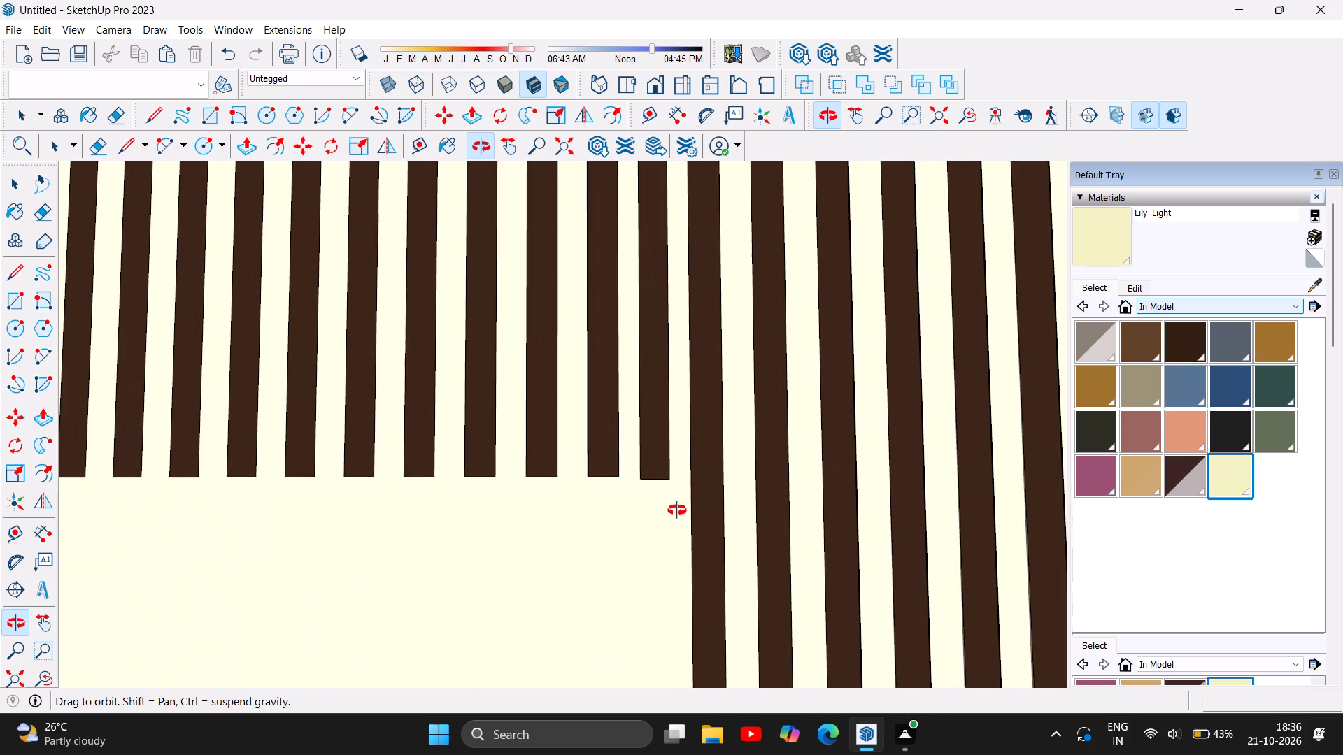
scroll(673, 450, "up", 4)
scroll(673, 450, "down", 18)
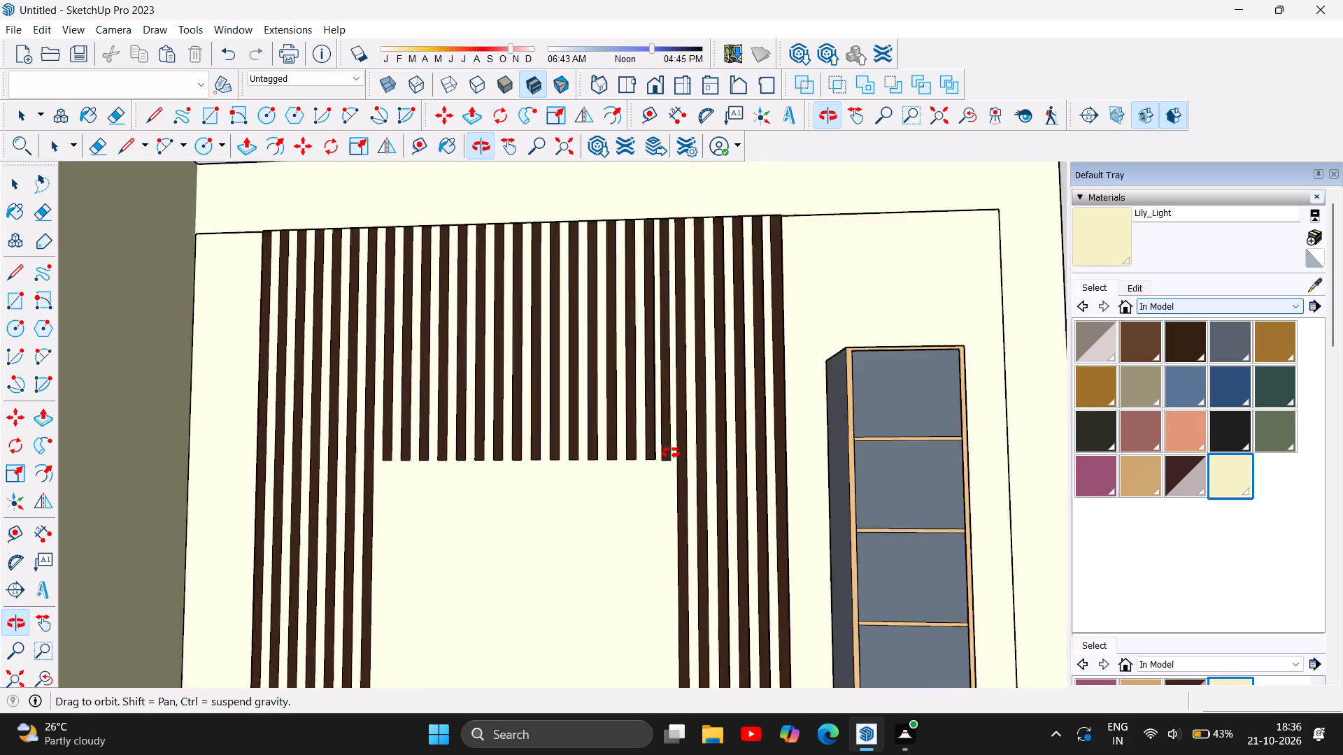
scroll(671, 453, "down", 5)
scroll(688, 493, "up", 4)
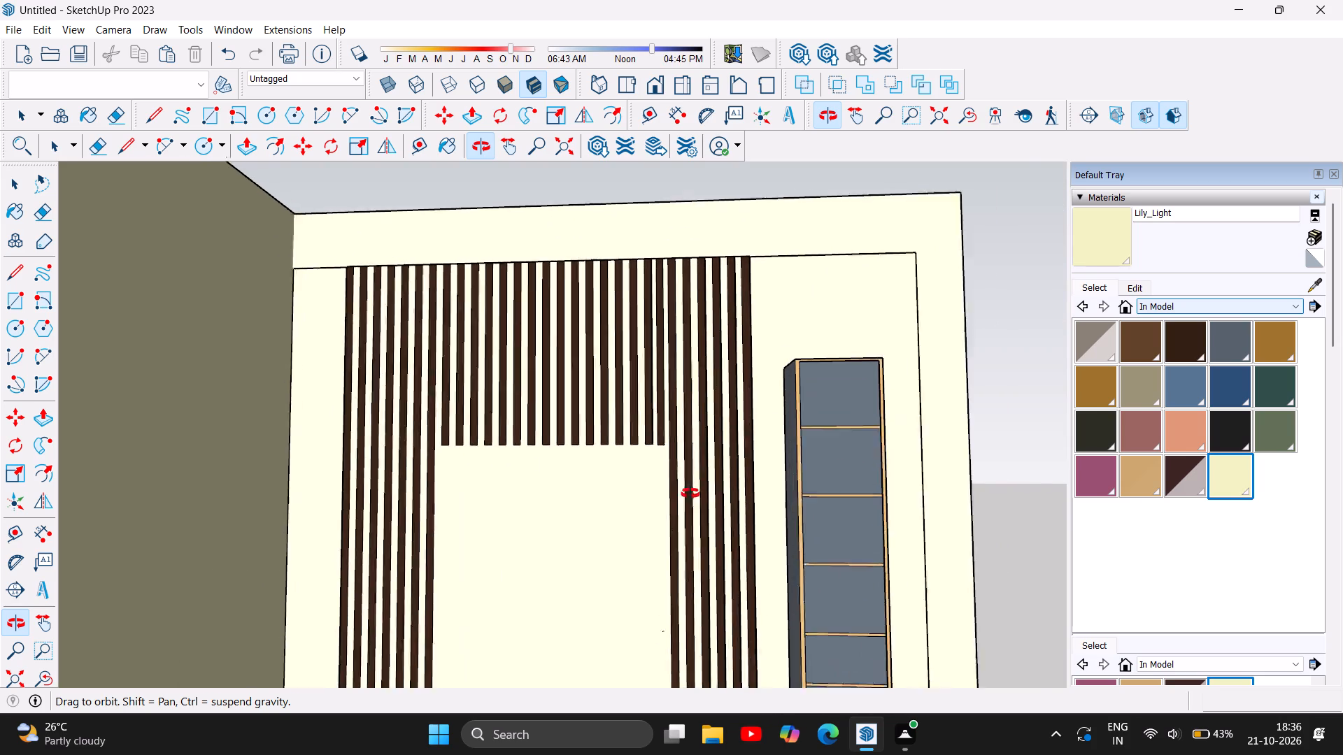
scroll(690, 494, "up", 1)
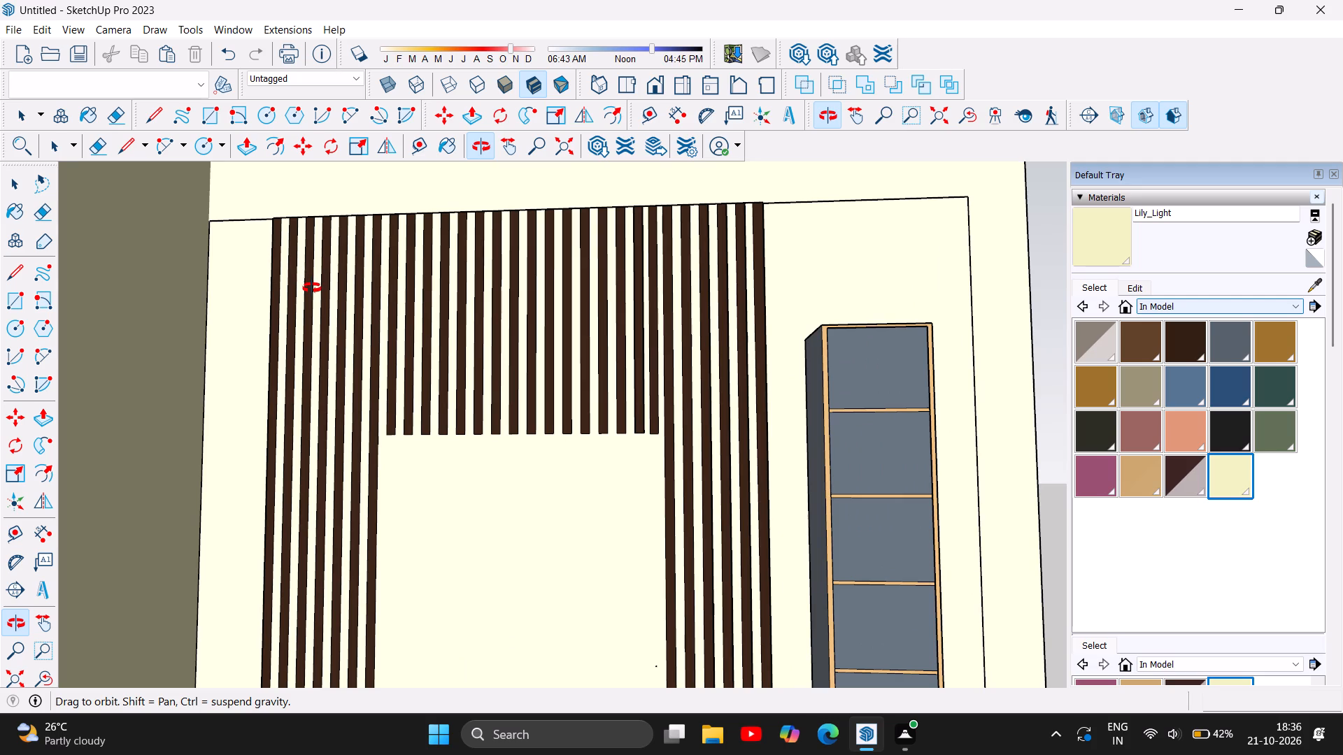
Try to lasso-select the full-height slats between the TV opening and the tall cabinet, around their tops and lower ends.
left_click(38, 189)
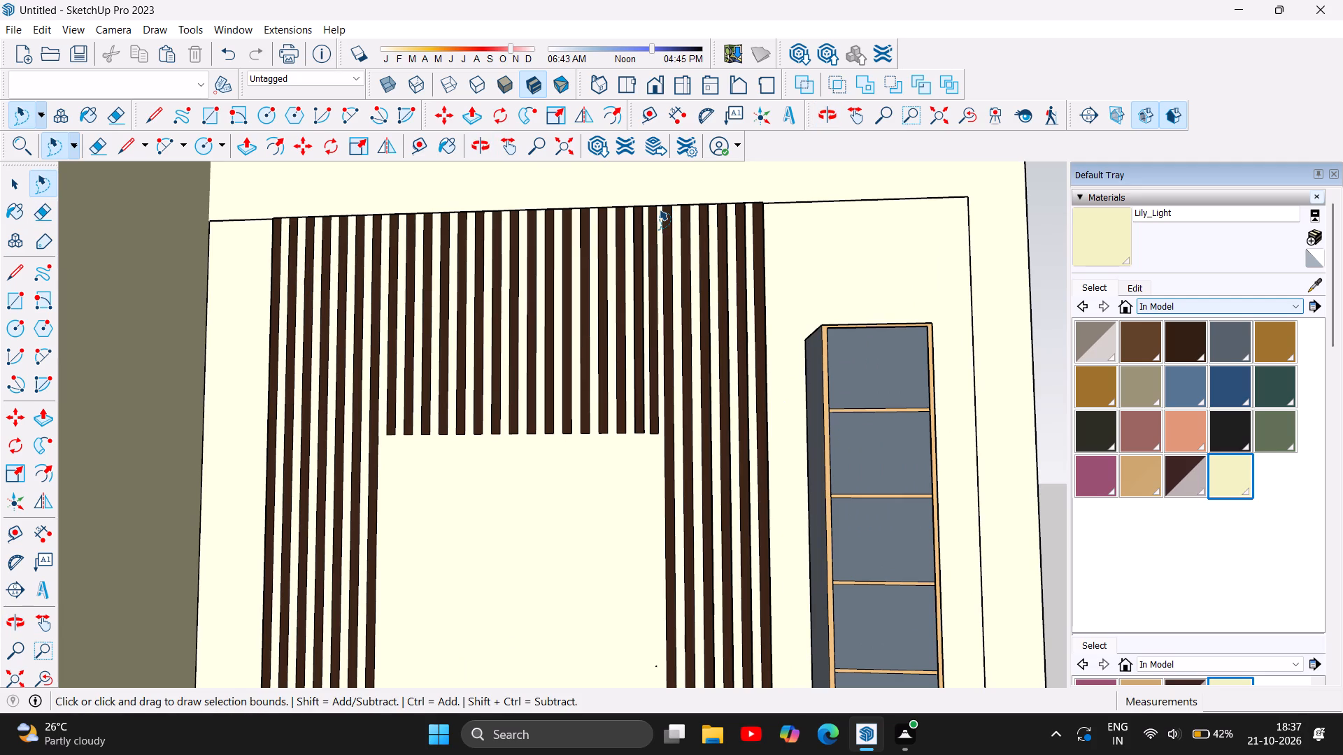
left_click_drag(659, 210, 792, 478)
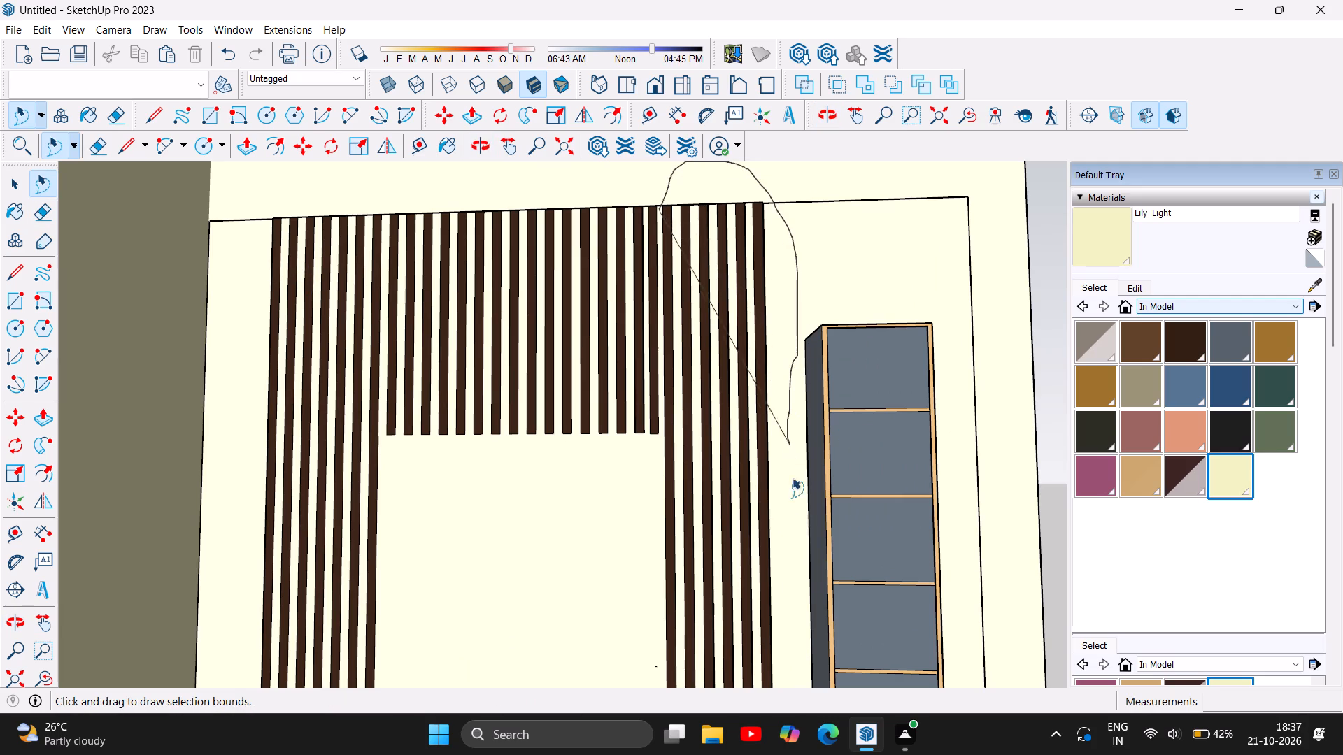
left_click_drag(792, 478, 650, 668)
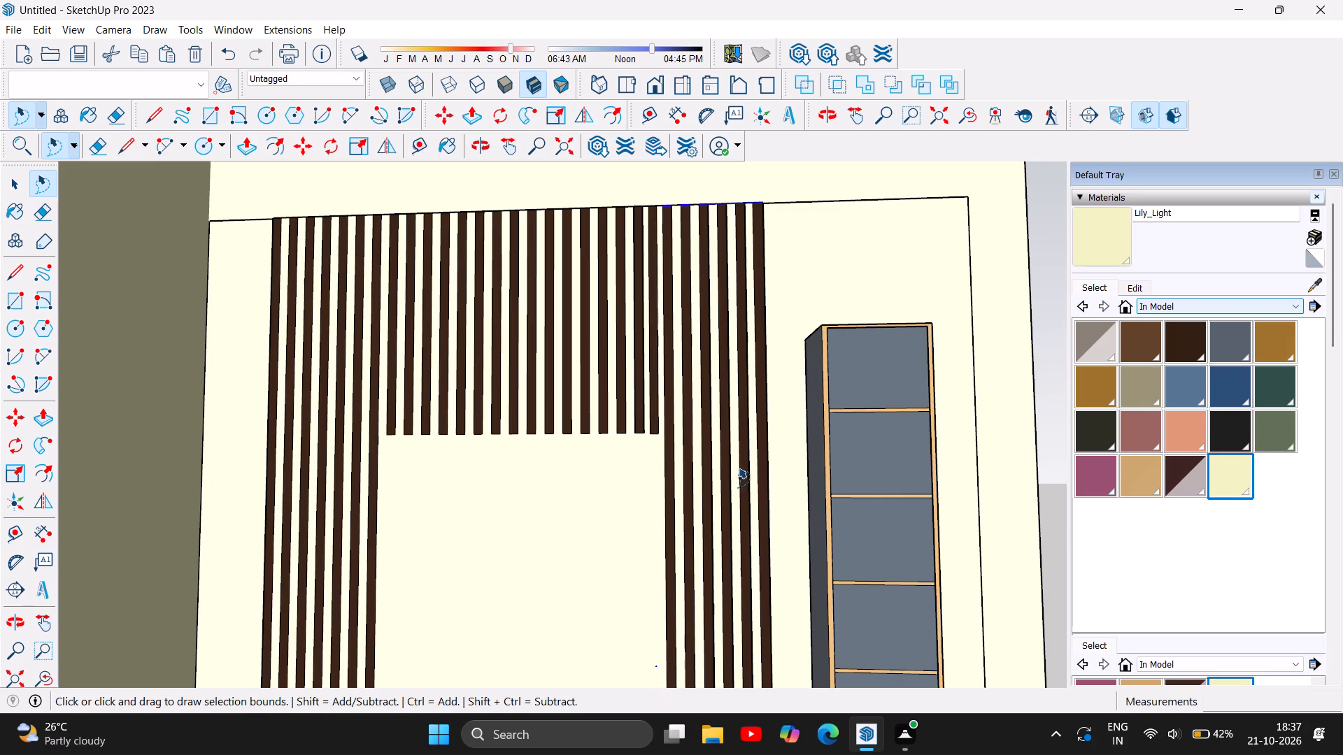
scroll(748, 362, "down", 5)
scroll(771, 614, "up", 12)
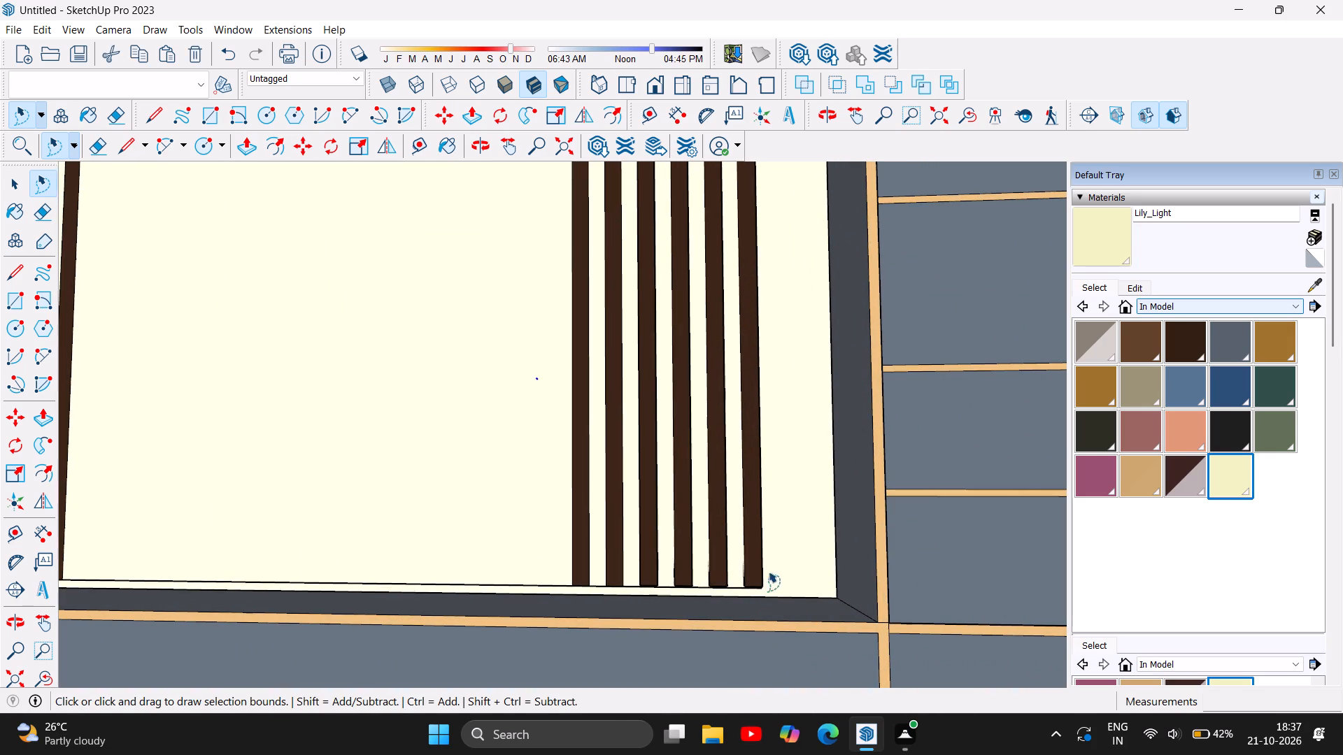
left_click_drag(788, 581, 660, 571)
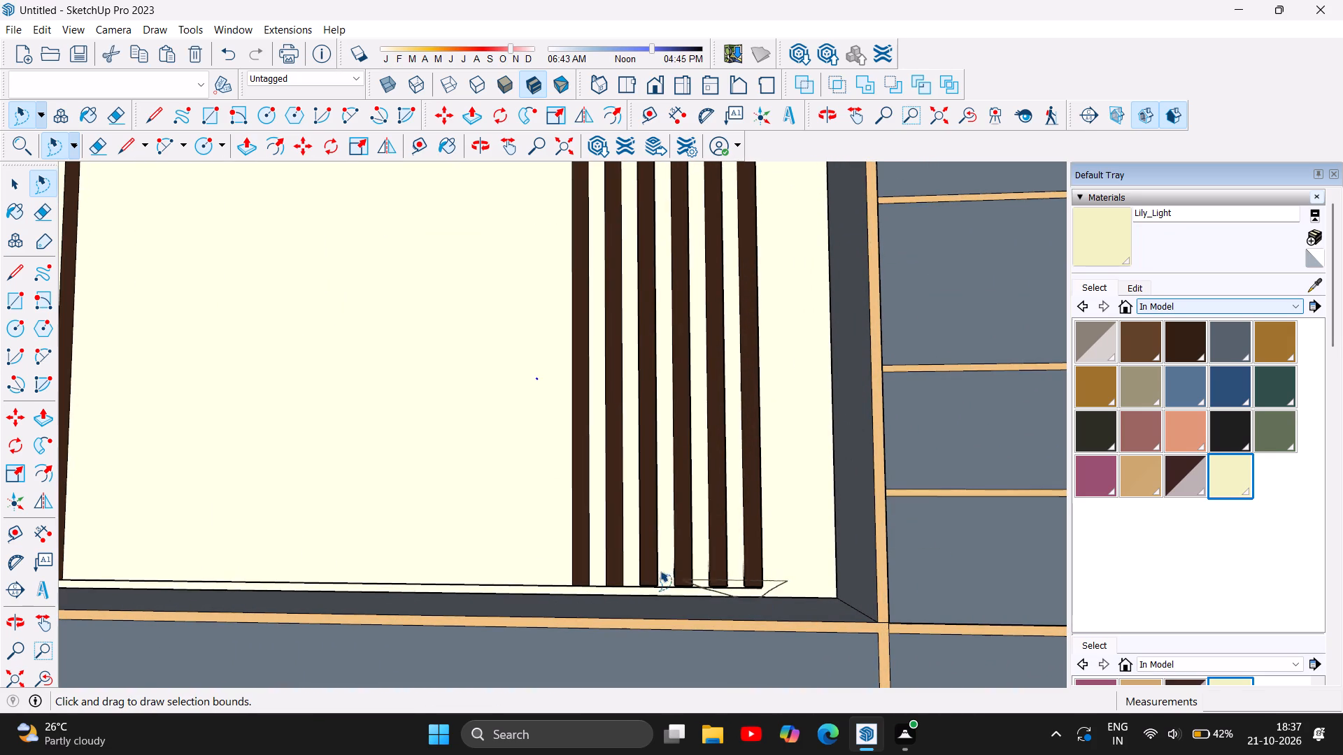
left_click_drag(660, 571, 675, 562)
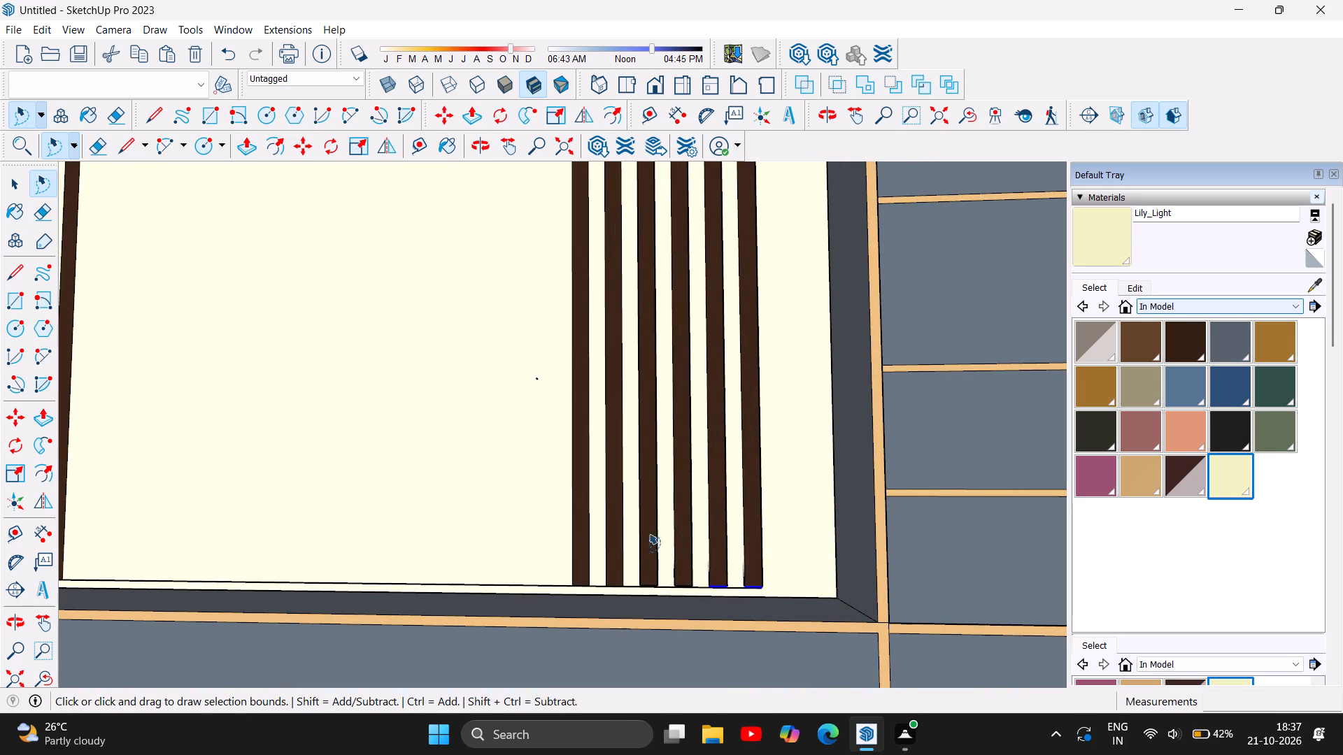
Delete the backing panel's bottom edge lines beneath the TV opening and between the full-height slats beside the tall cabinet.
left_click(11, 189)
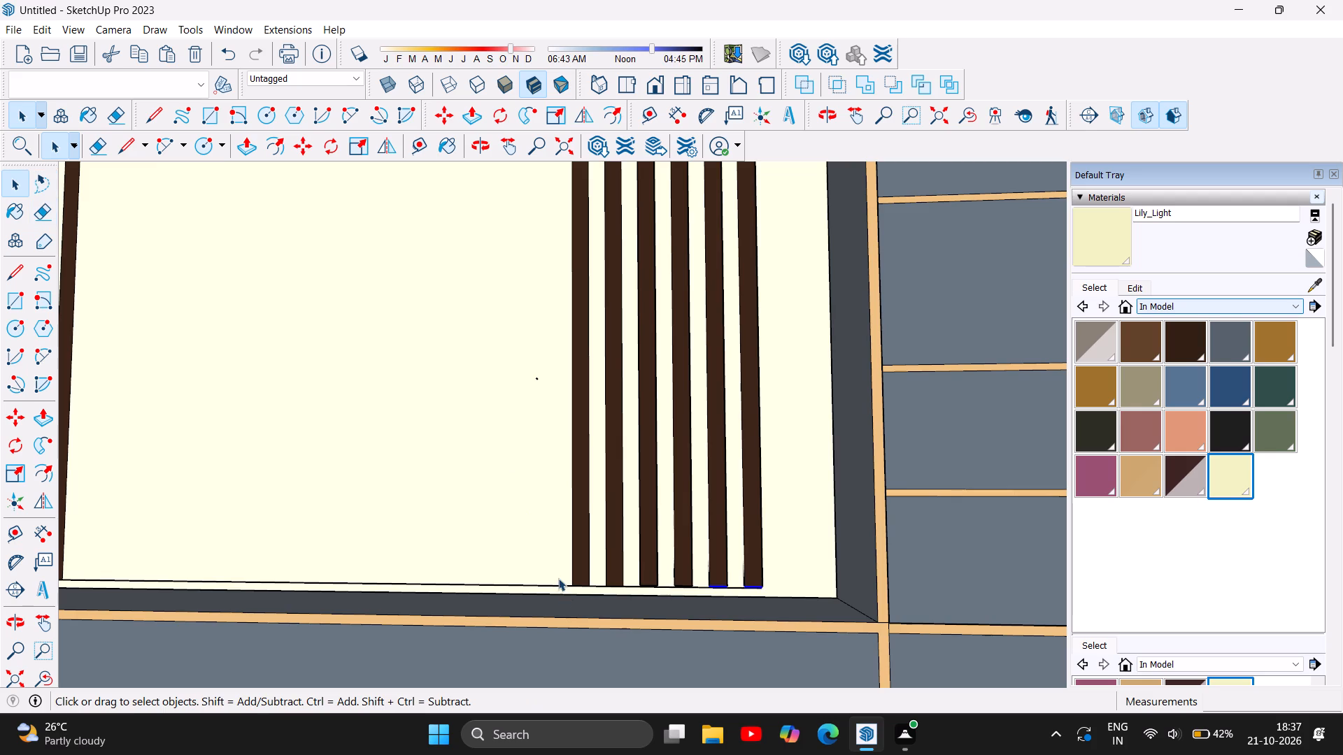
left_click(556, 582)
left_click(556, 584)
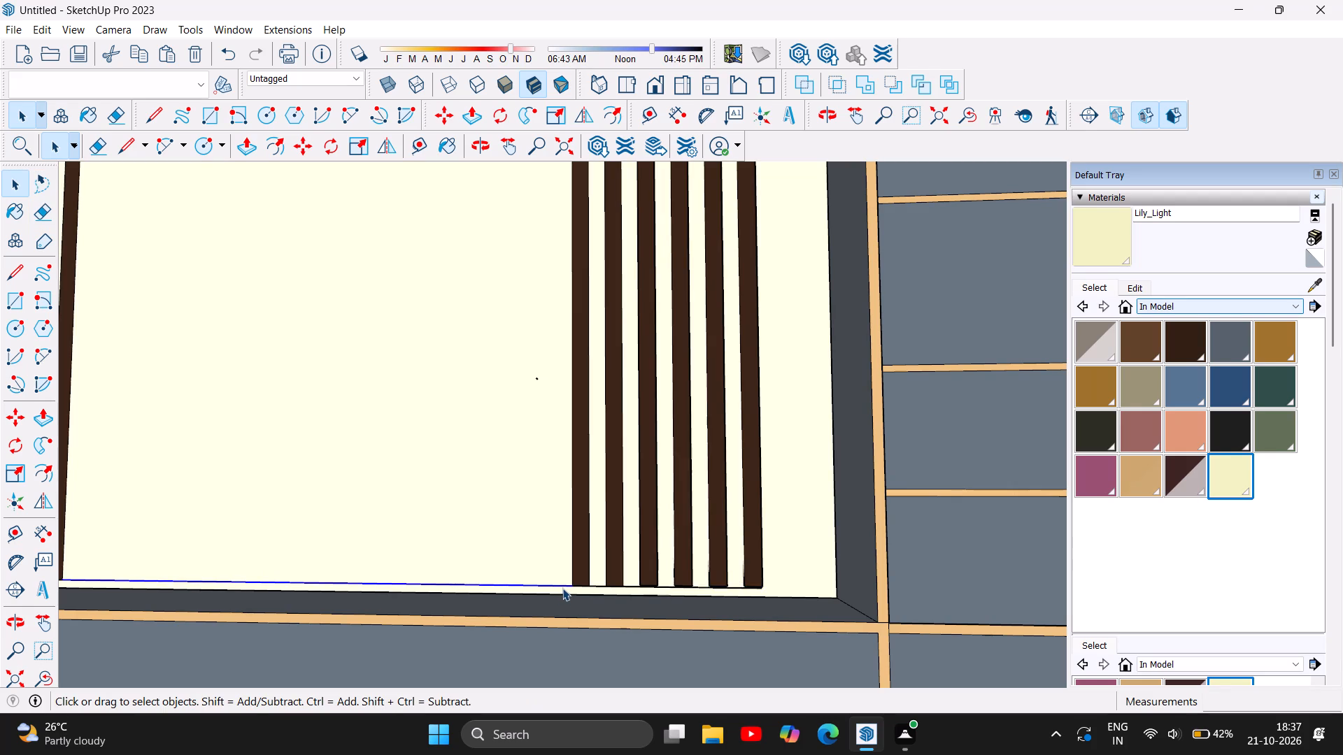
key("Delete")
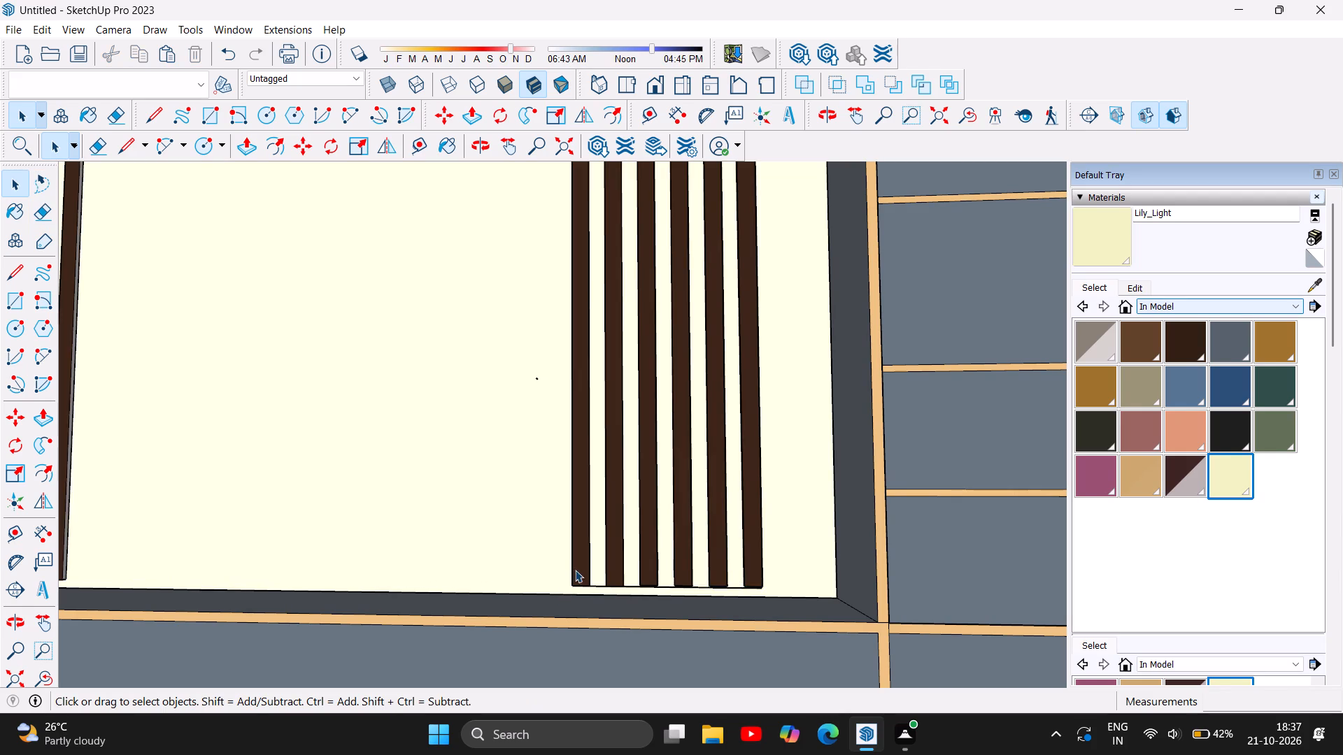
double_click(597, 584)
key("Delete")
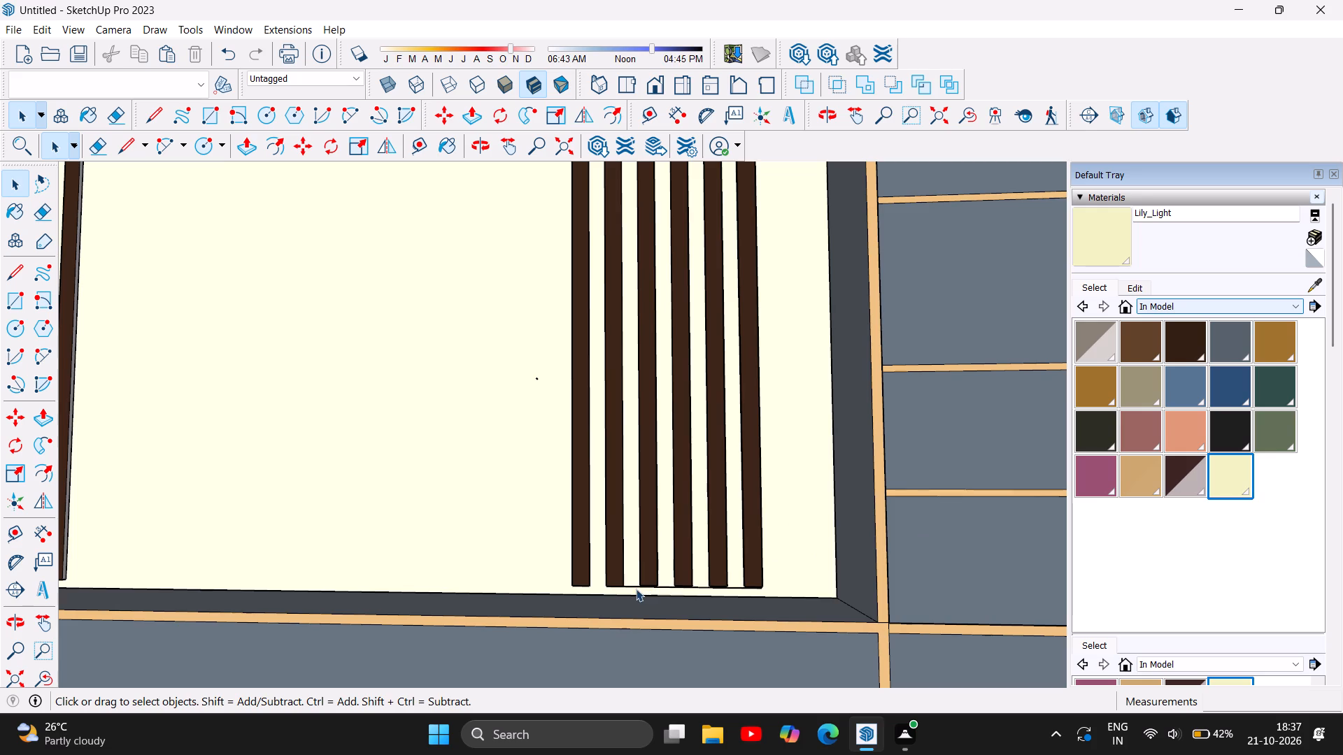
left_click(633, 586)
key("Delete")
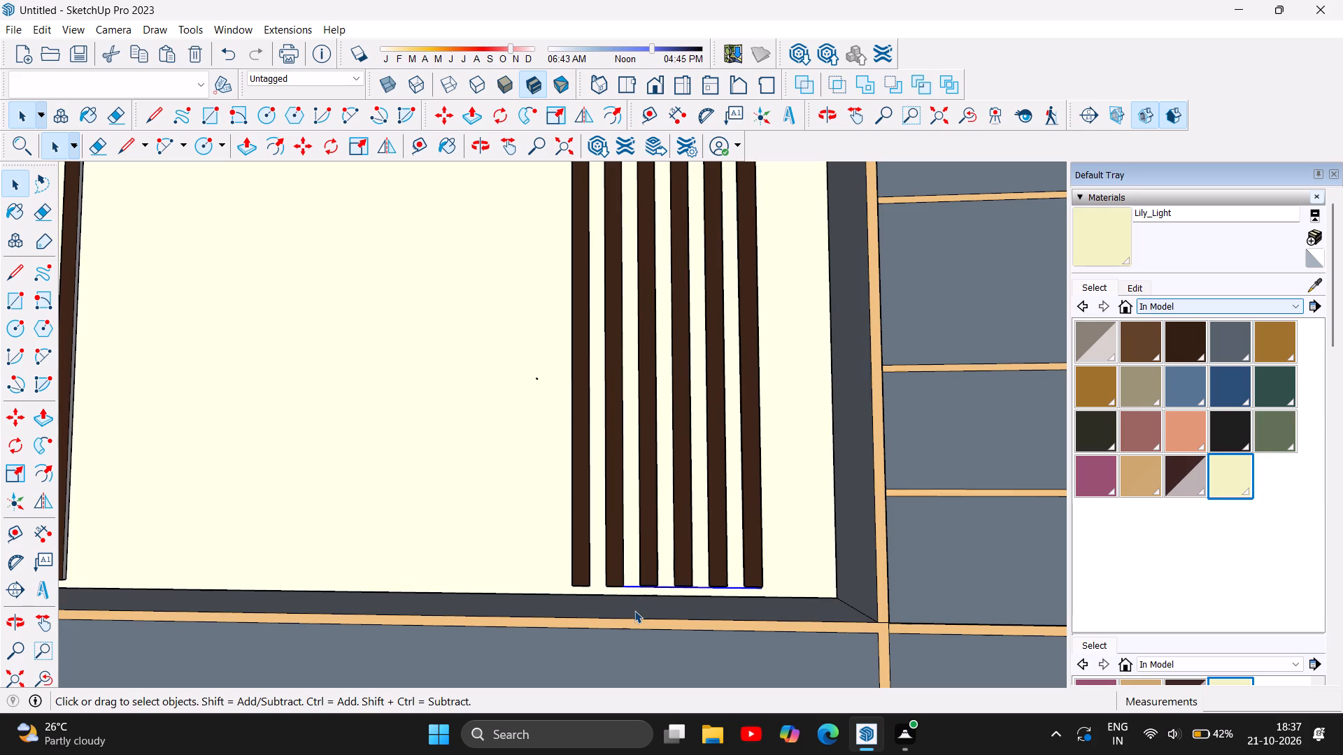
Delete the dark faces and front edges of the three full-height slats nearest the TV opening, on the tall-cabinet side.
scroll(471, 571, "down", 10)
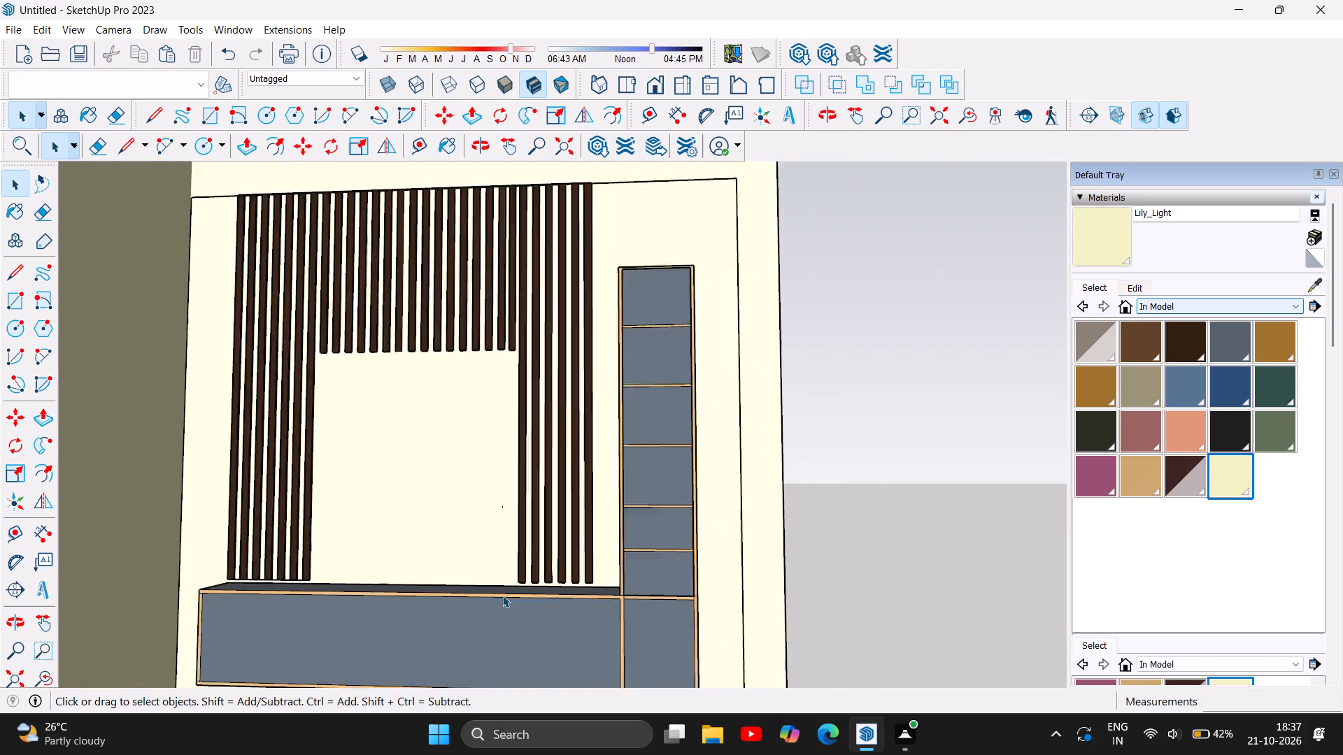
scroll(502, 595, "down", 1)
scroll(490, 542, "up", 4)
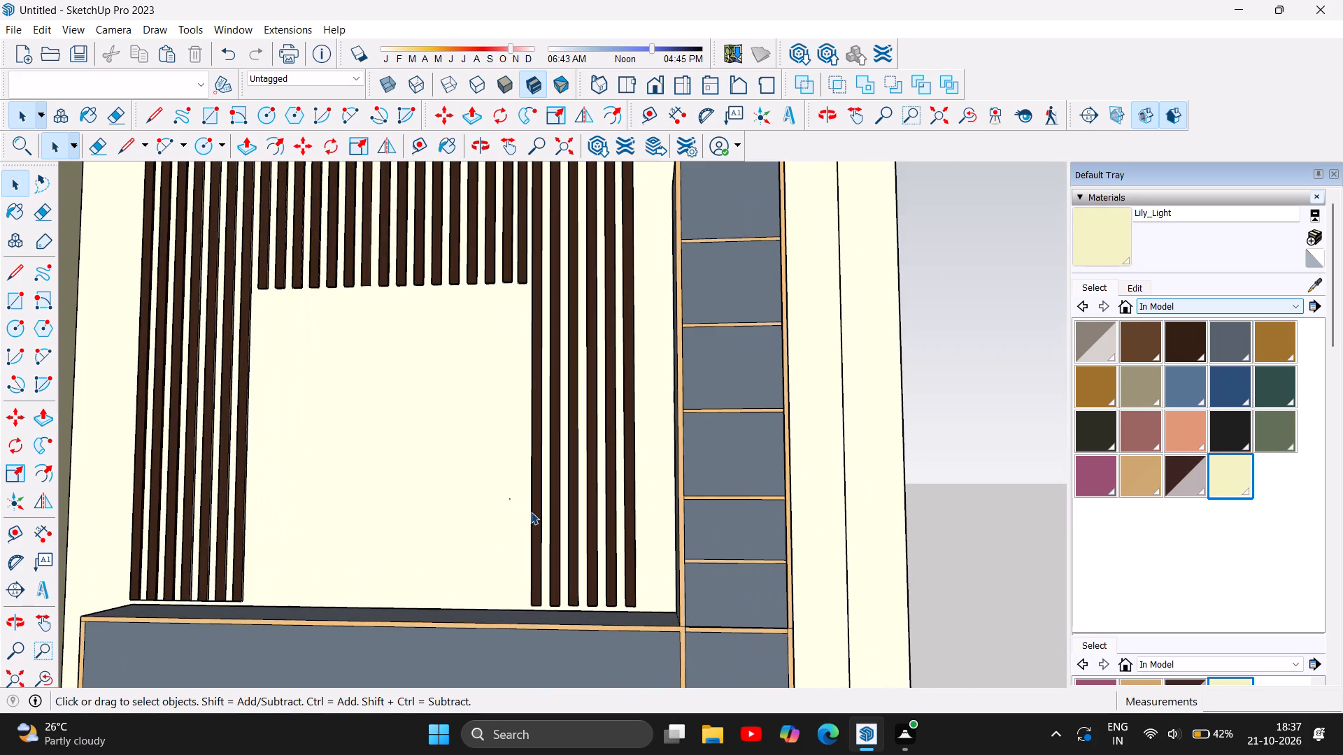
left_click(531, 512)
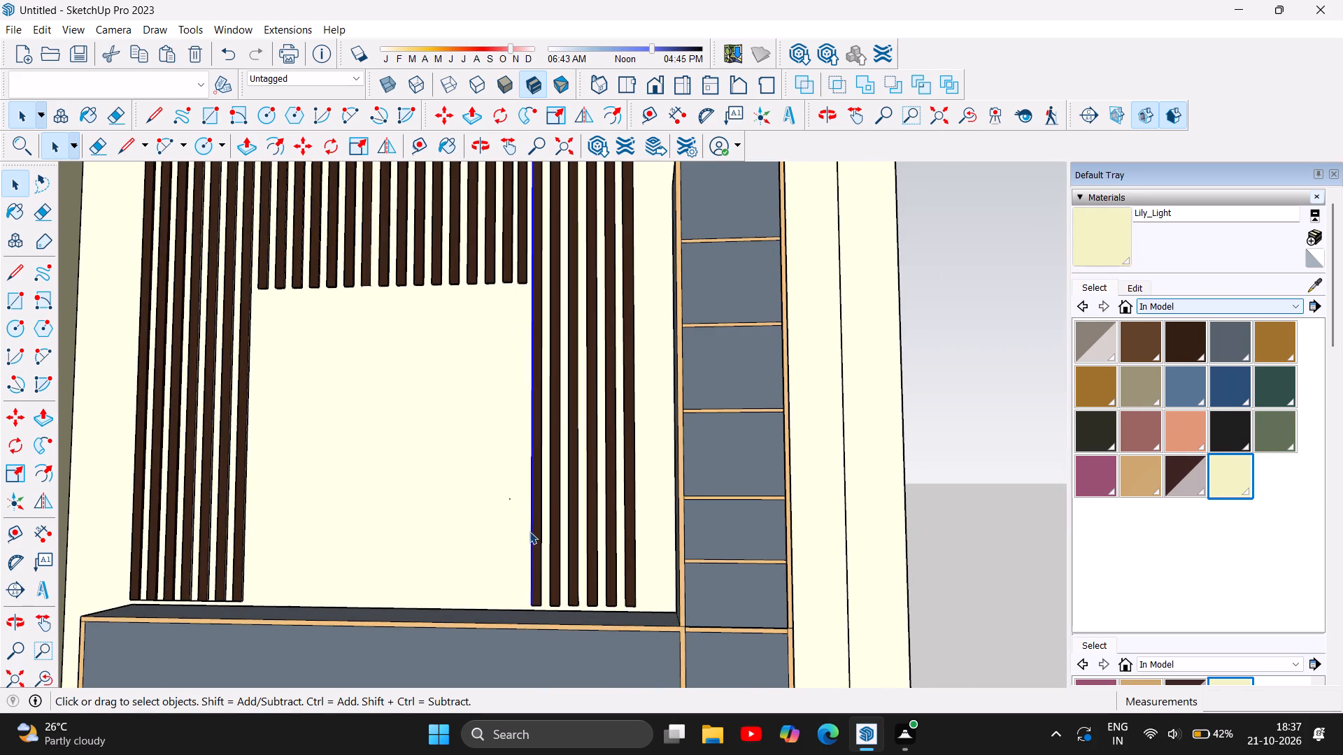
key("Delete")
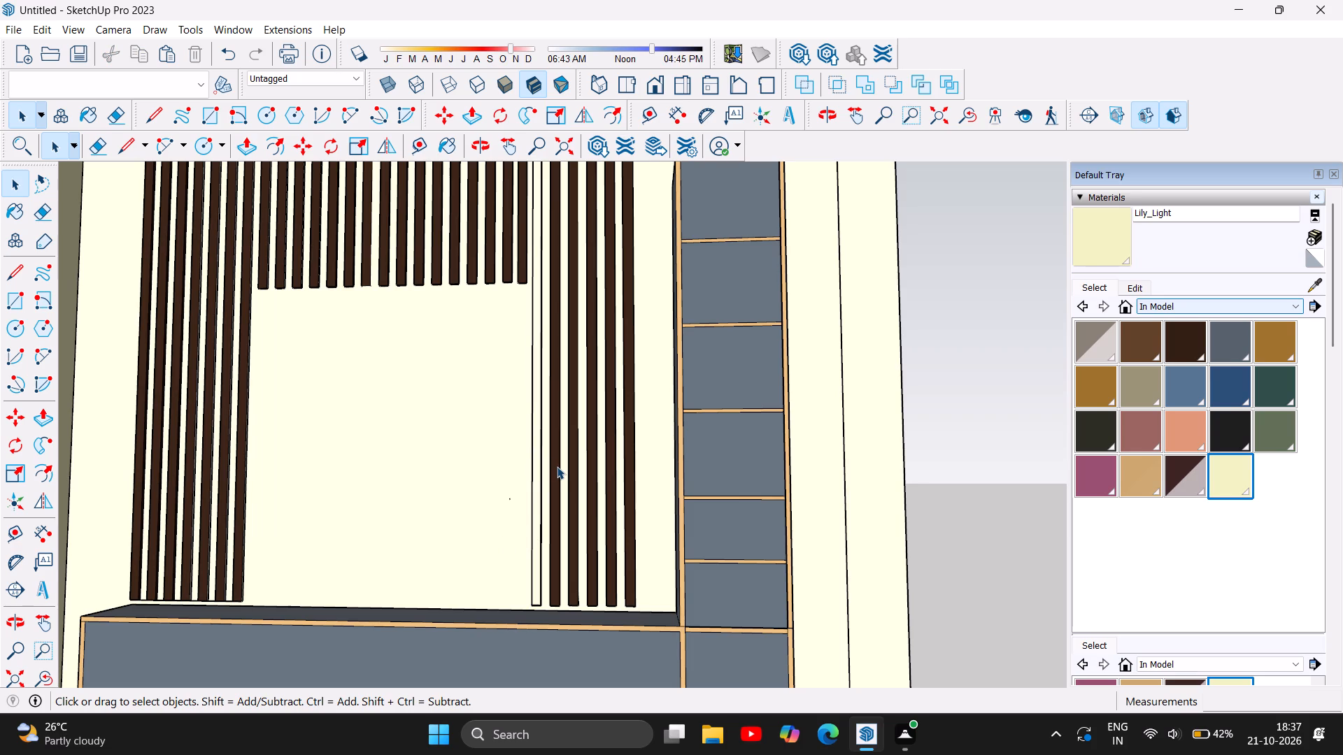
left_click(557, 466)
key("Delete")
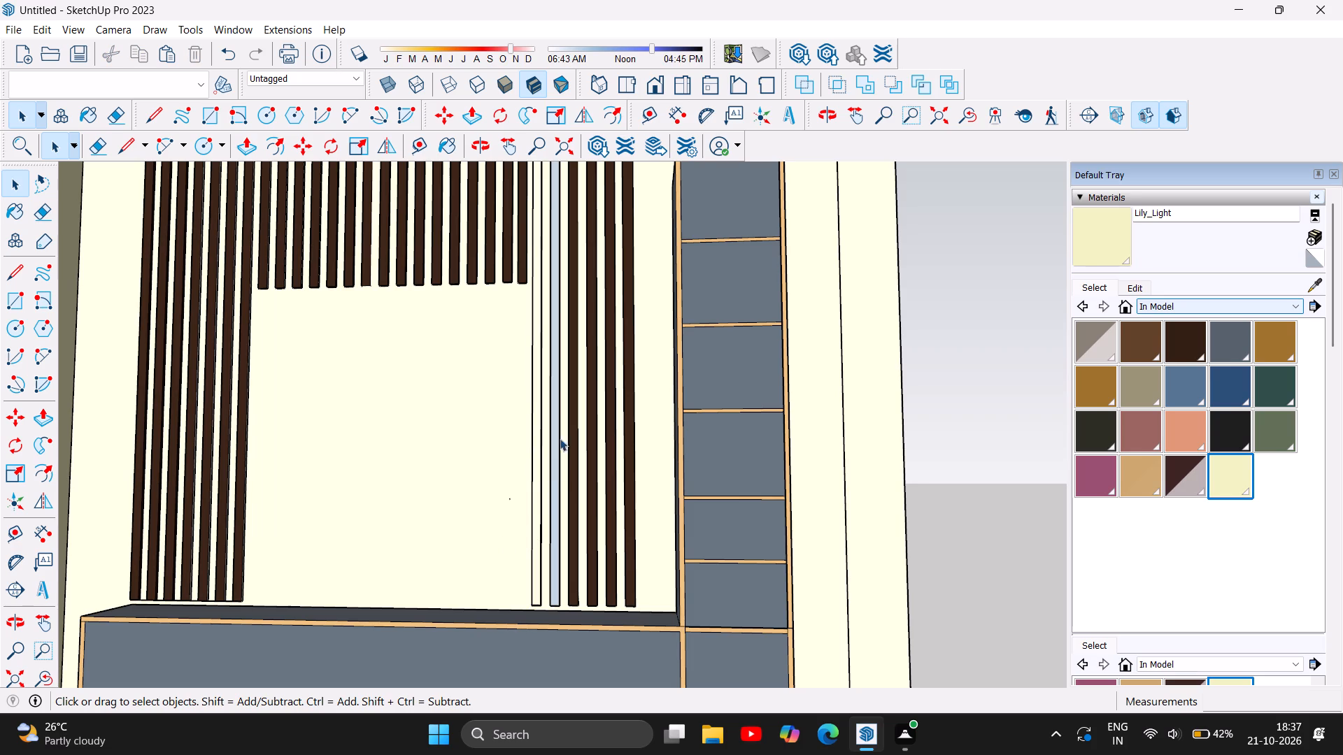
left_click(553, 487)
key("Delete")
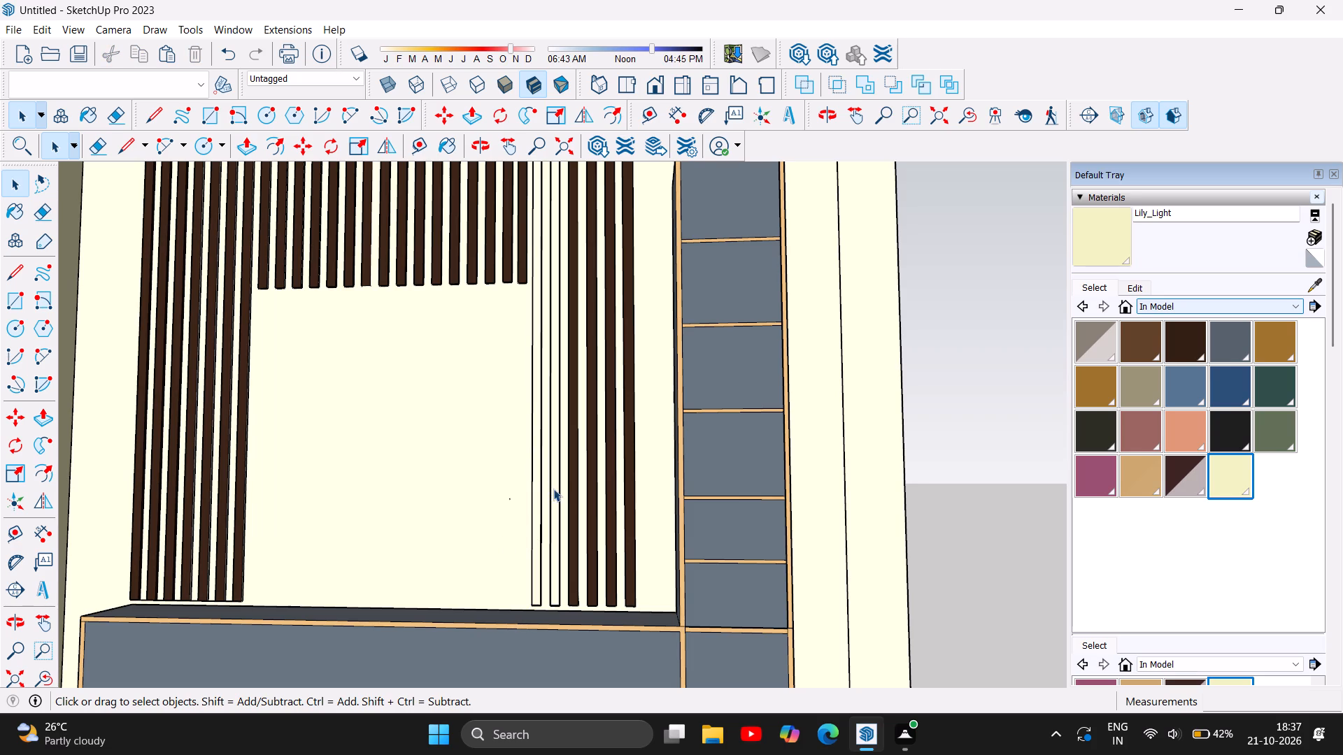
left_click(571, 480)
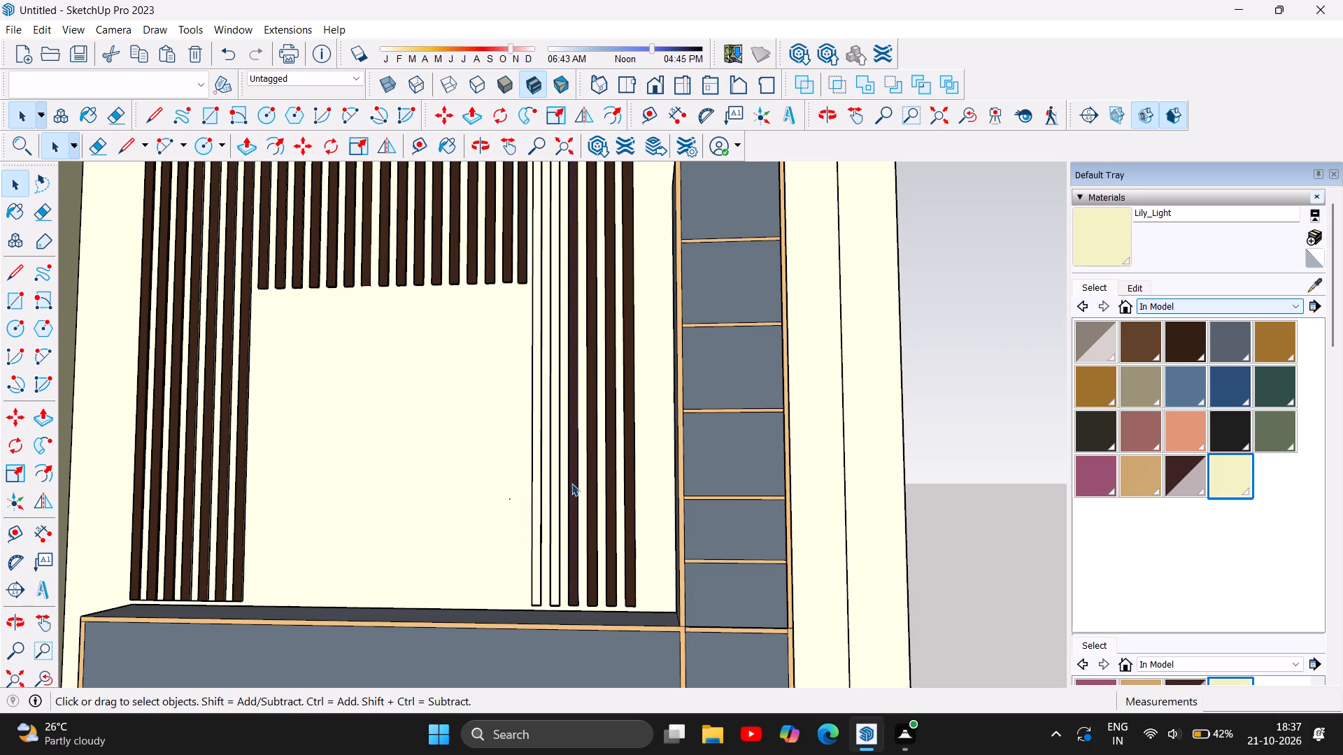
key("Delete")
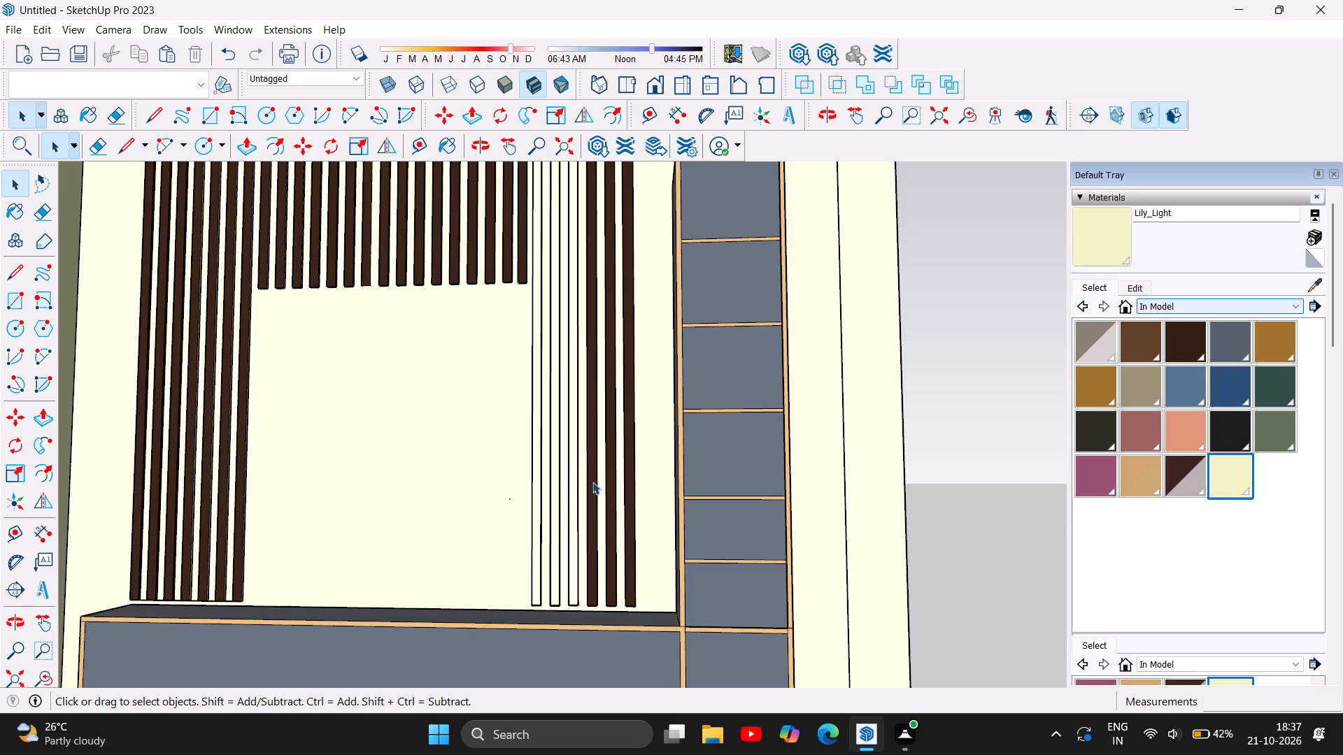
Delete the dark bodies and faces of the remaining three full-height slats nearest the tall cabinet.
left_click(592, 482)
key("BackSpace")
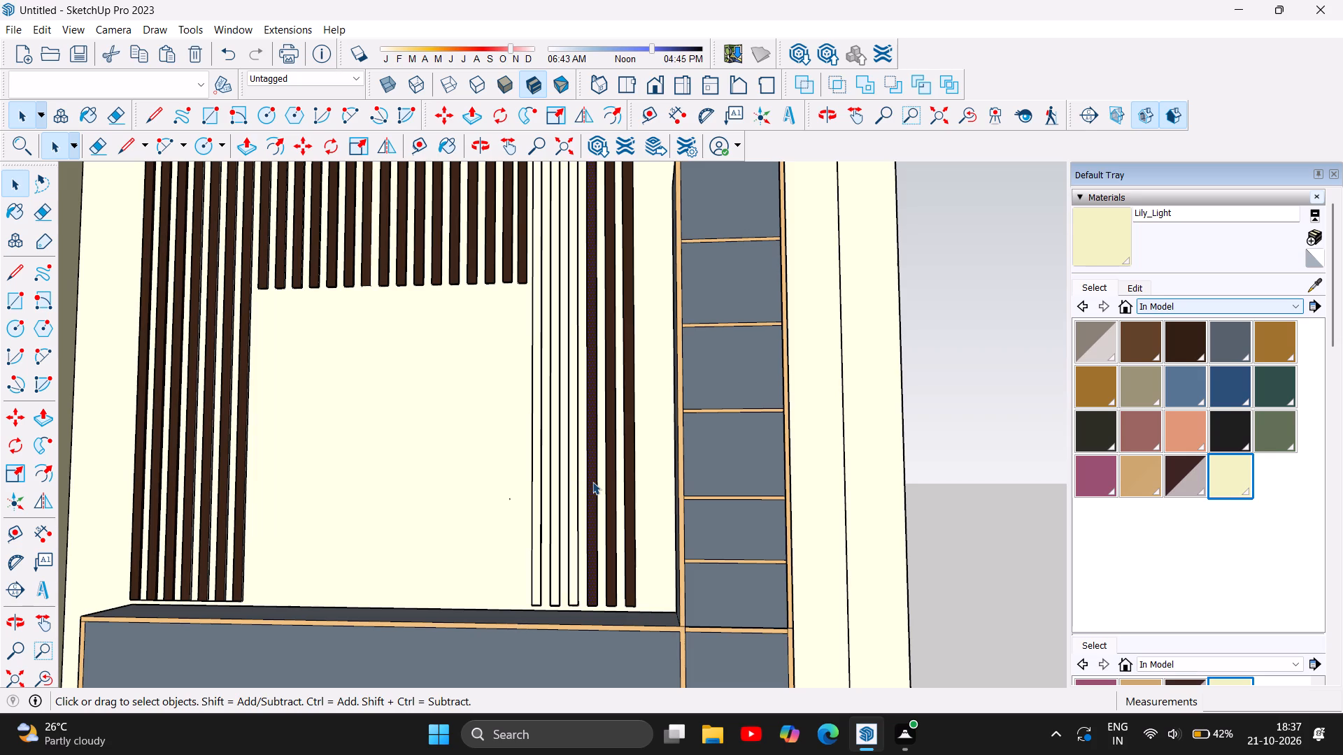
key("Delete")
left_click(592, 474)
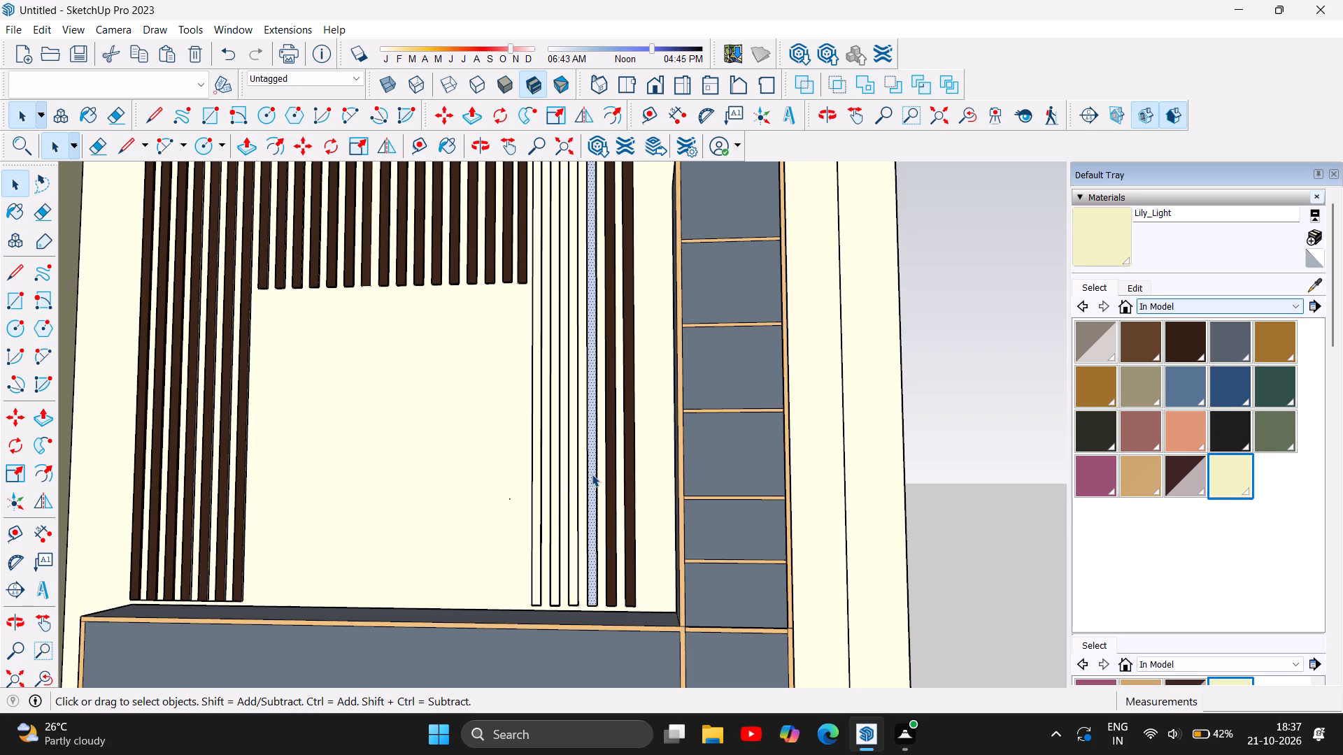
key("Delete")
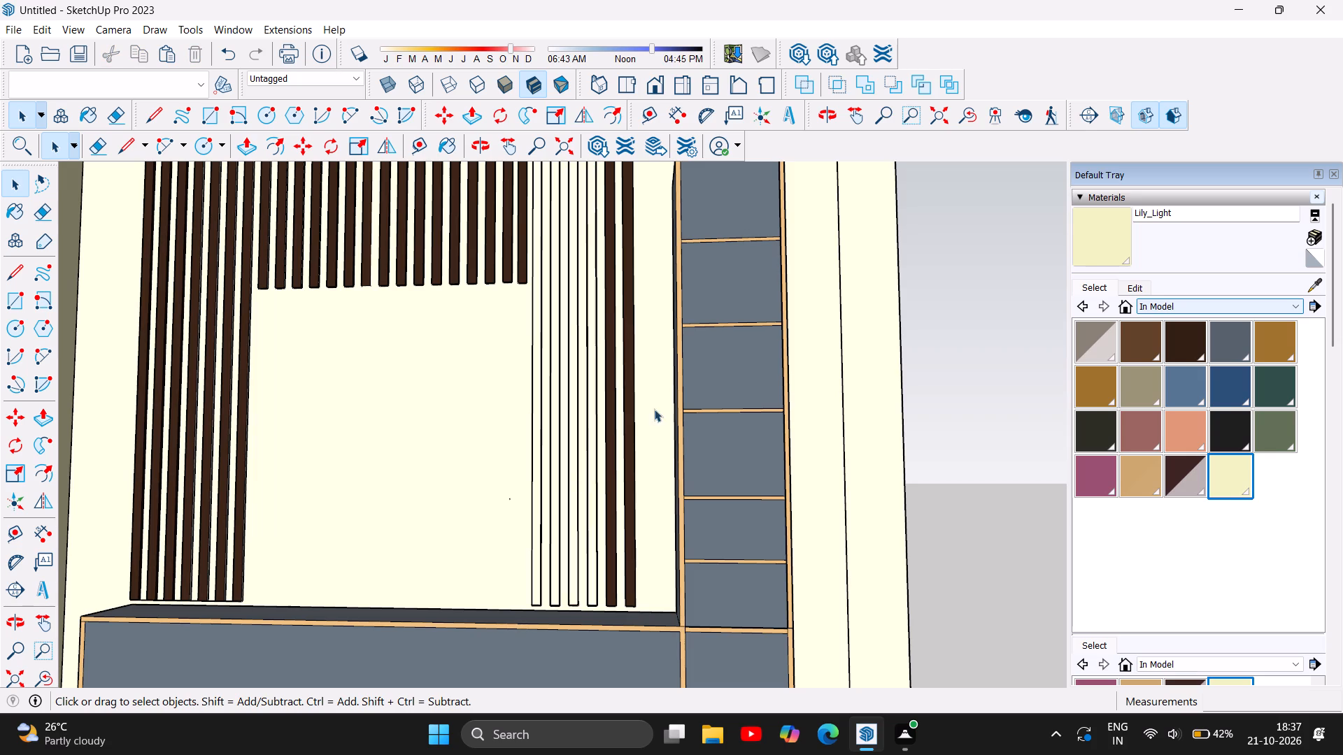
left_click(609, 454)
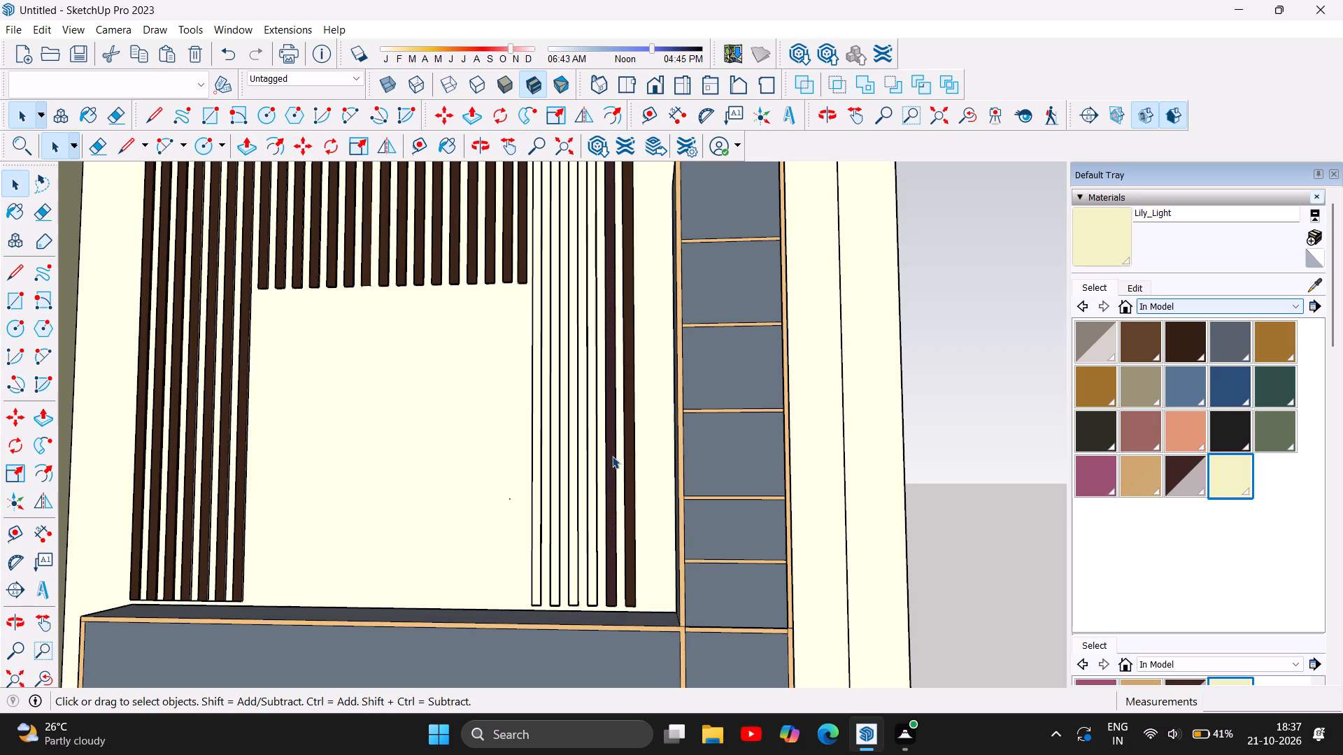
key("Delete")
left_click(612, 456)
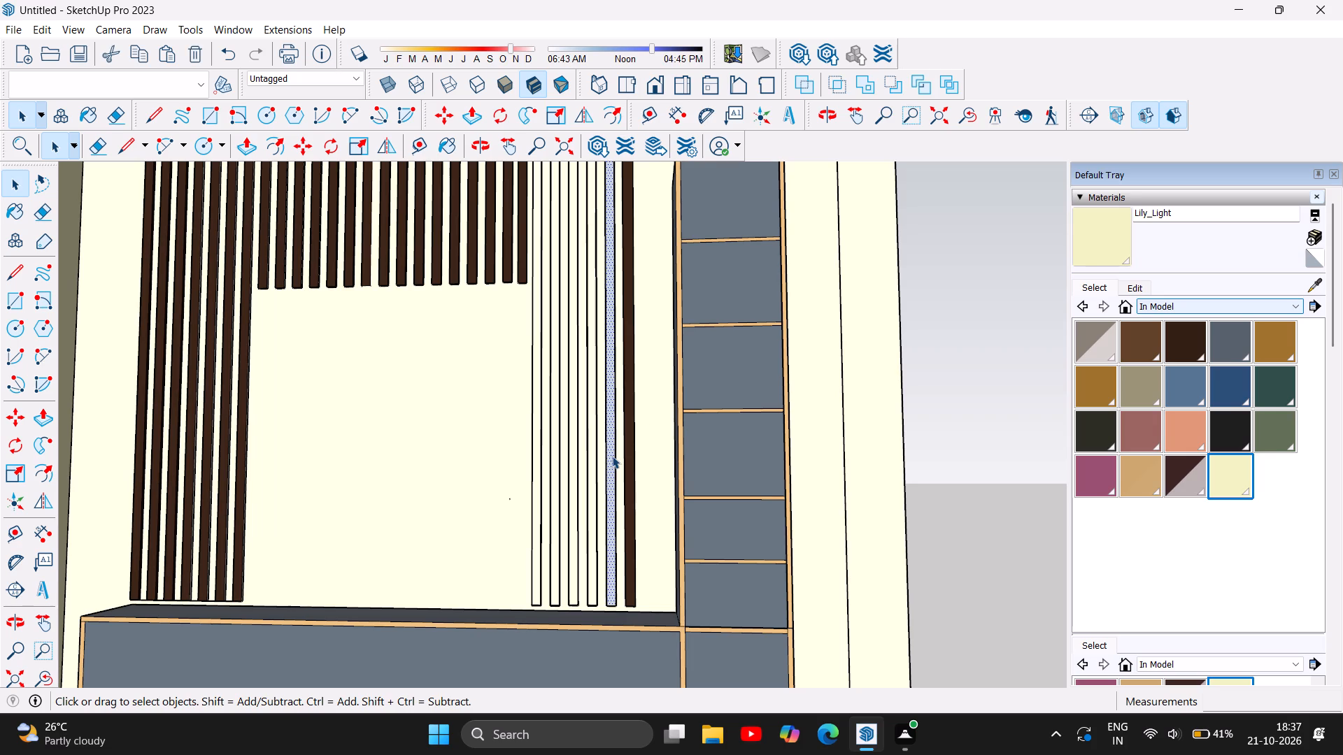
key("Delete")
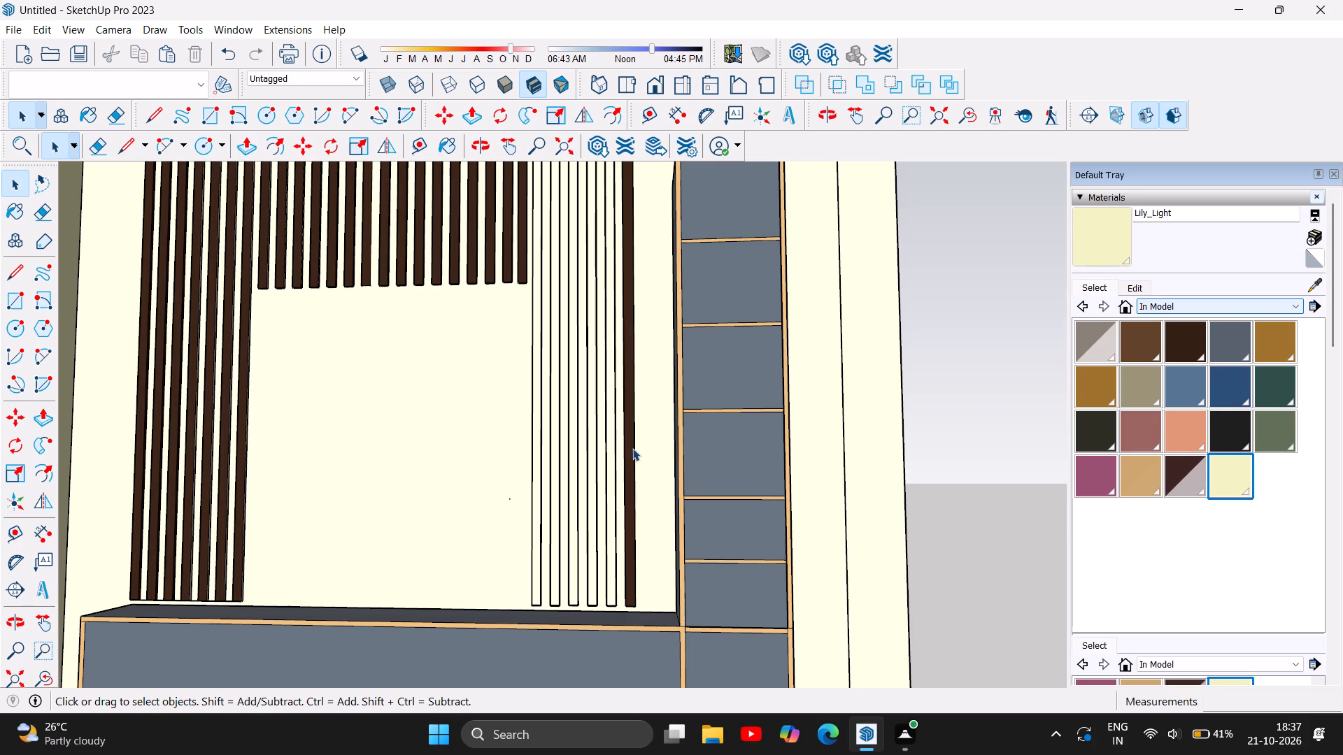
left_click(632, 448)
key("Delete")
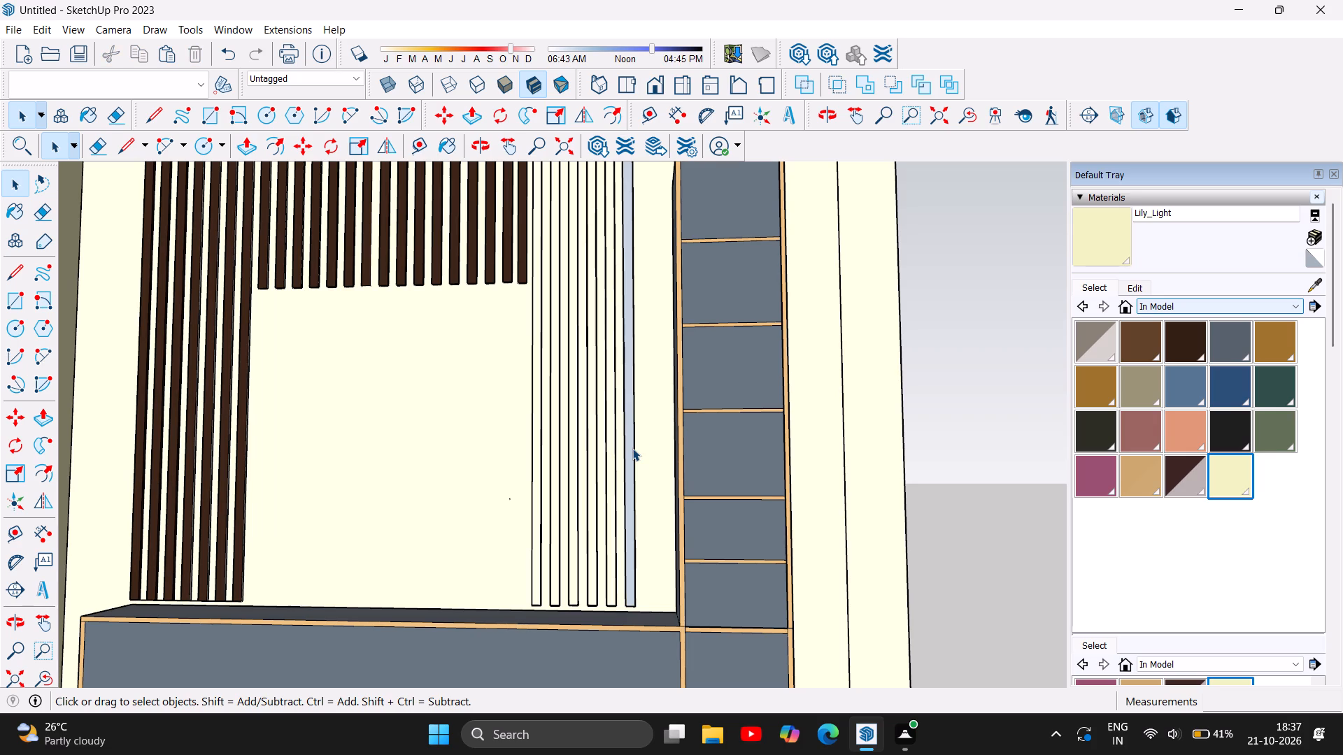
left_click(627, 444)
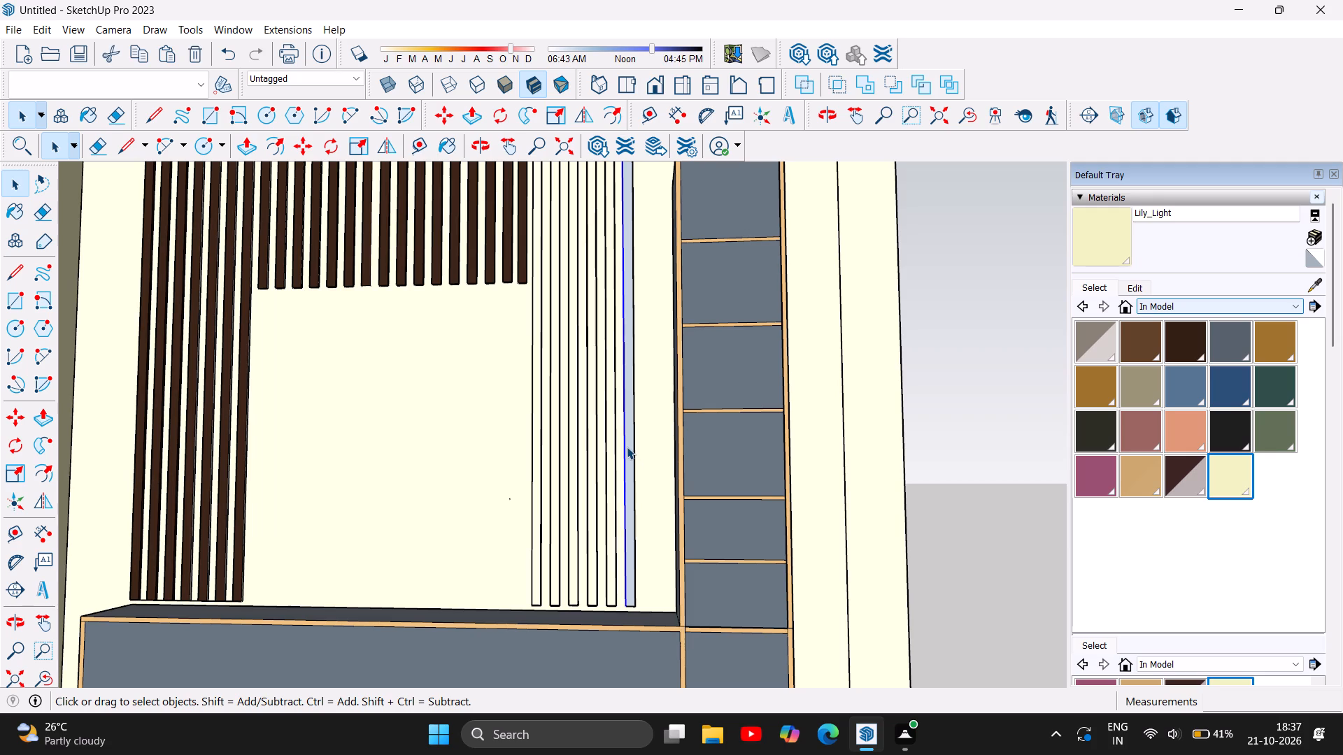
key("Delete")
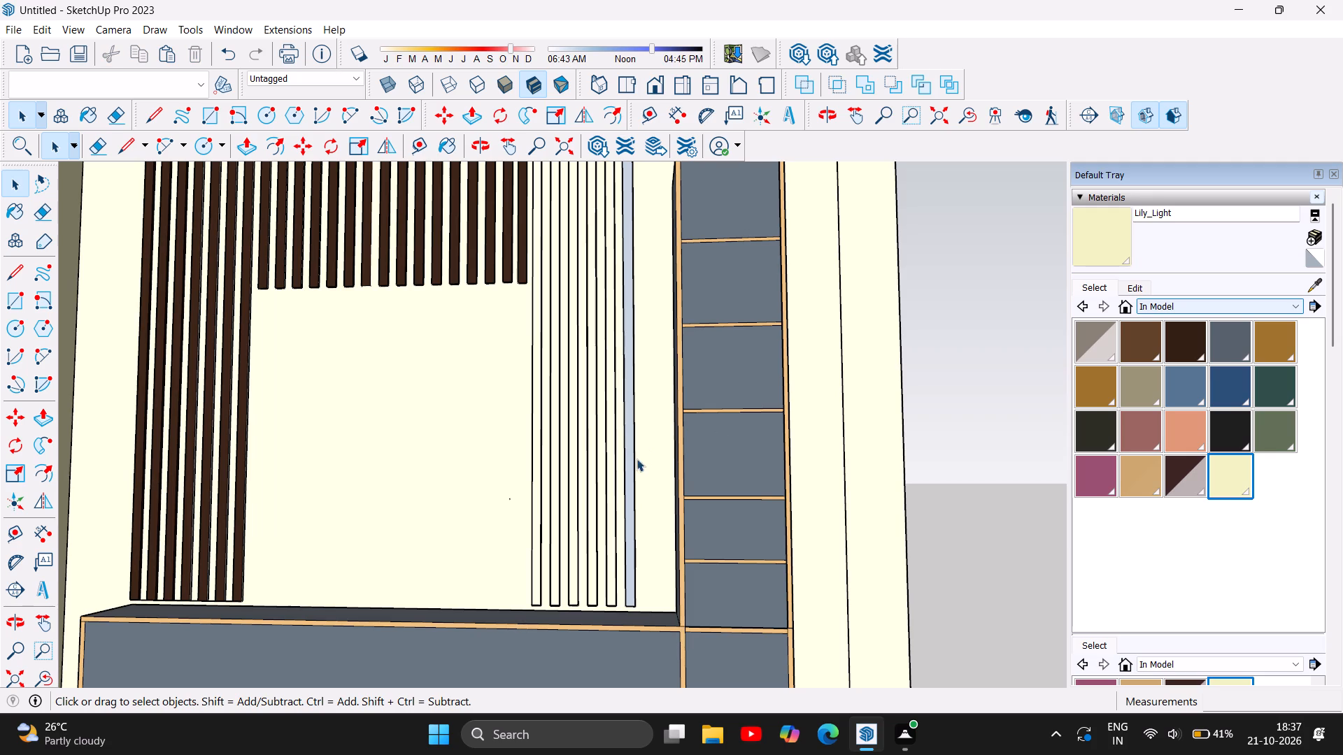
left_click(629, 463)
key("Delete")
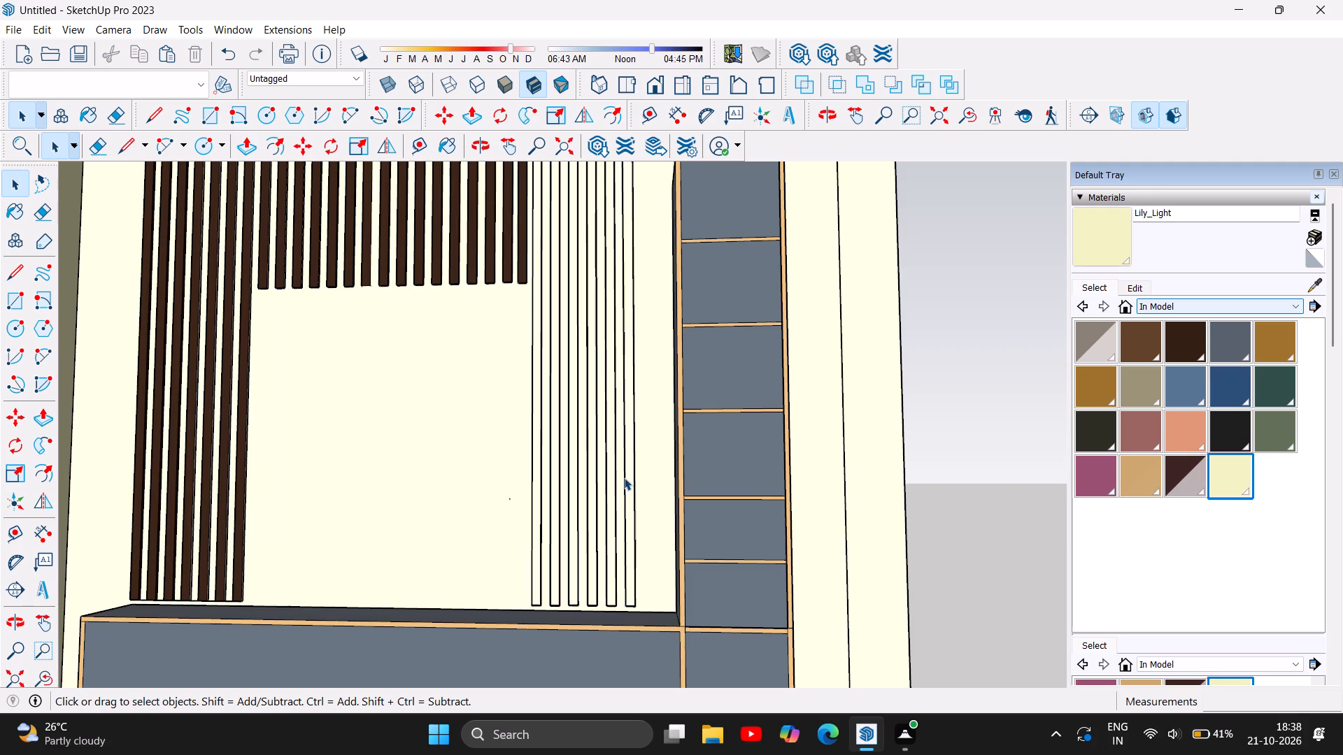
Delete the leftover vertical outline lines of the removed slat nearest the tall cabinet.
left_click(634, 470)
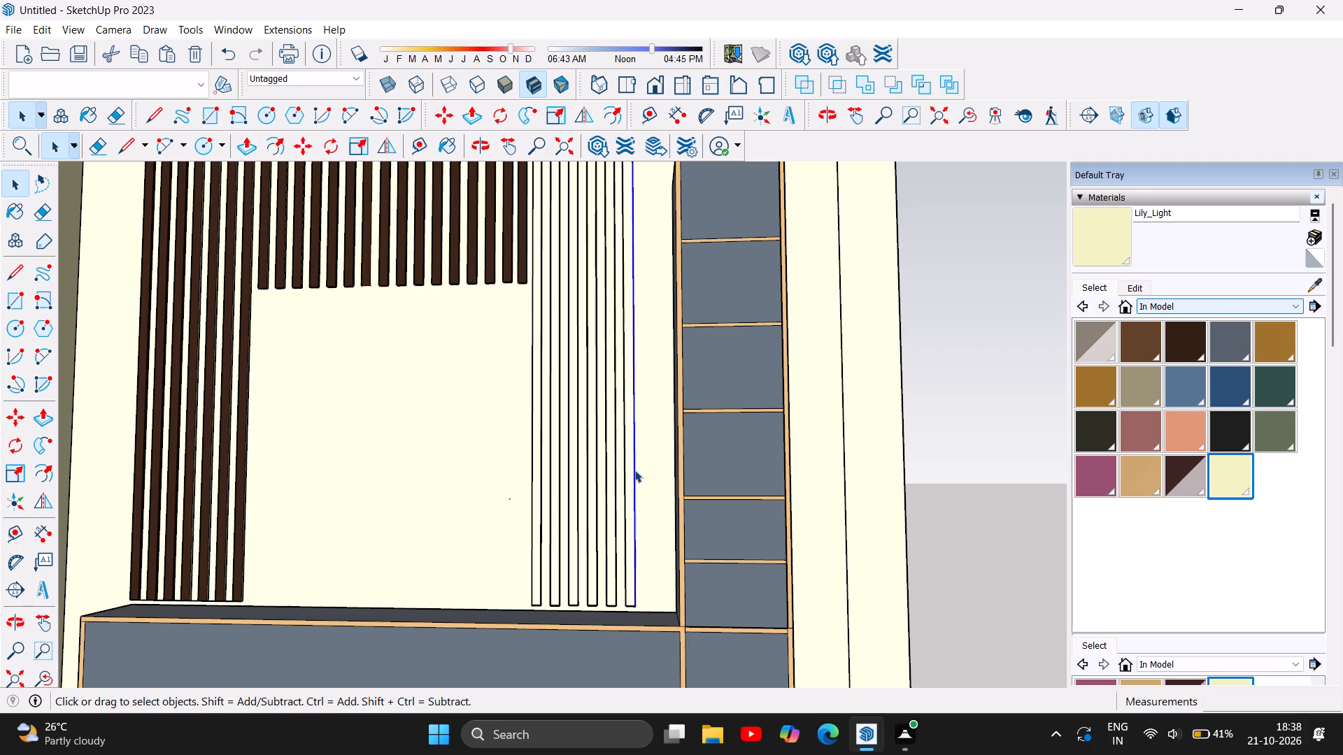
key("Delete")
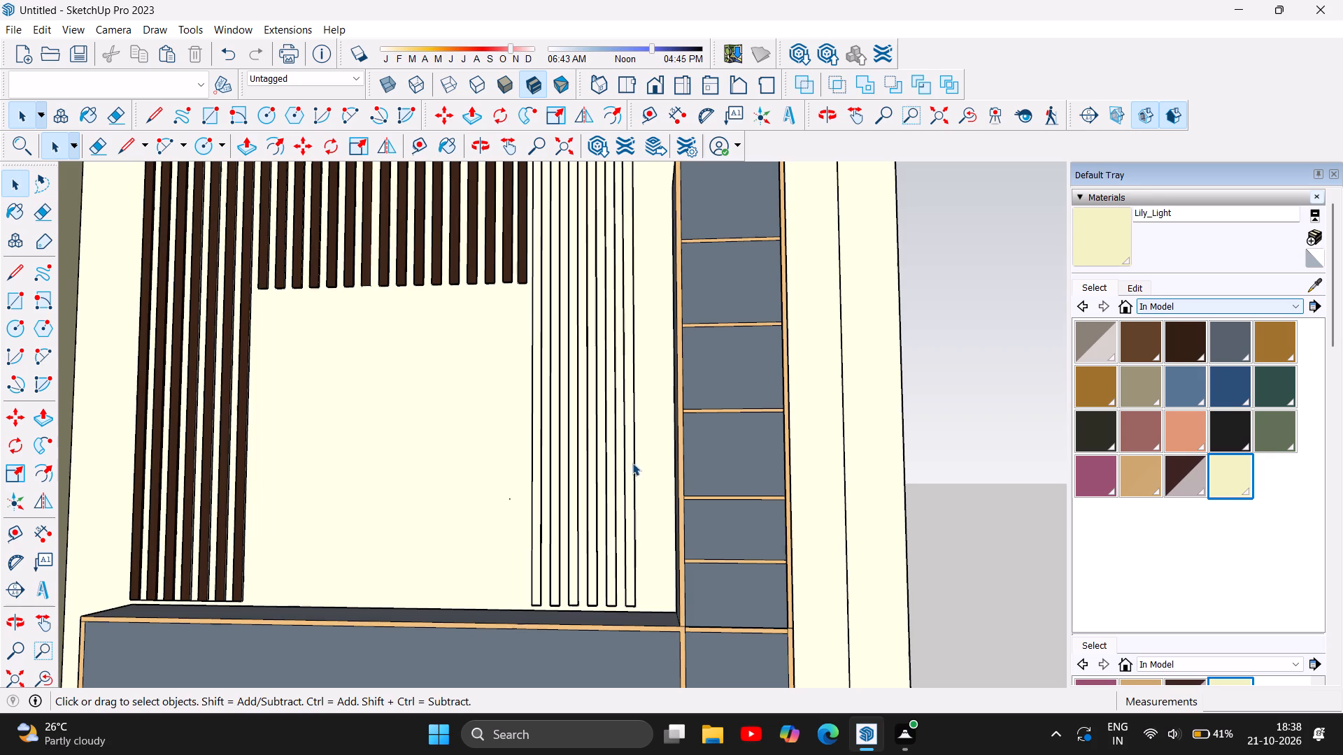
left_click(635, 462)
key("Delete")
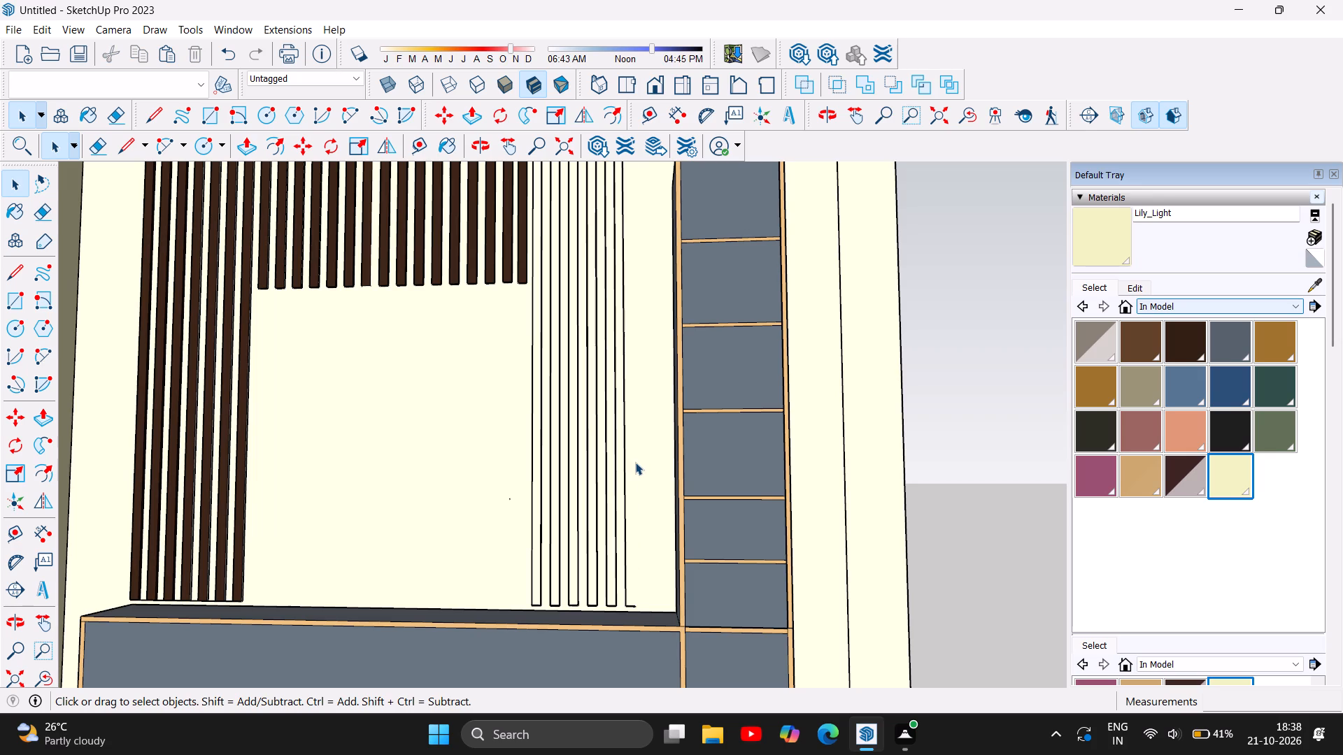
double_click(625, 463)
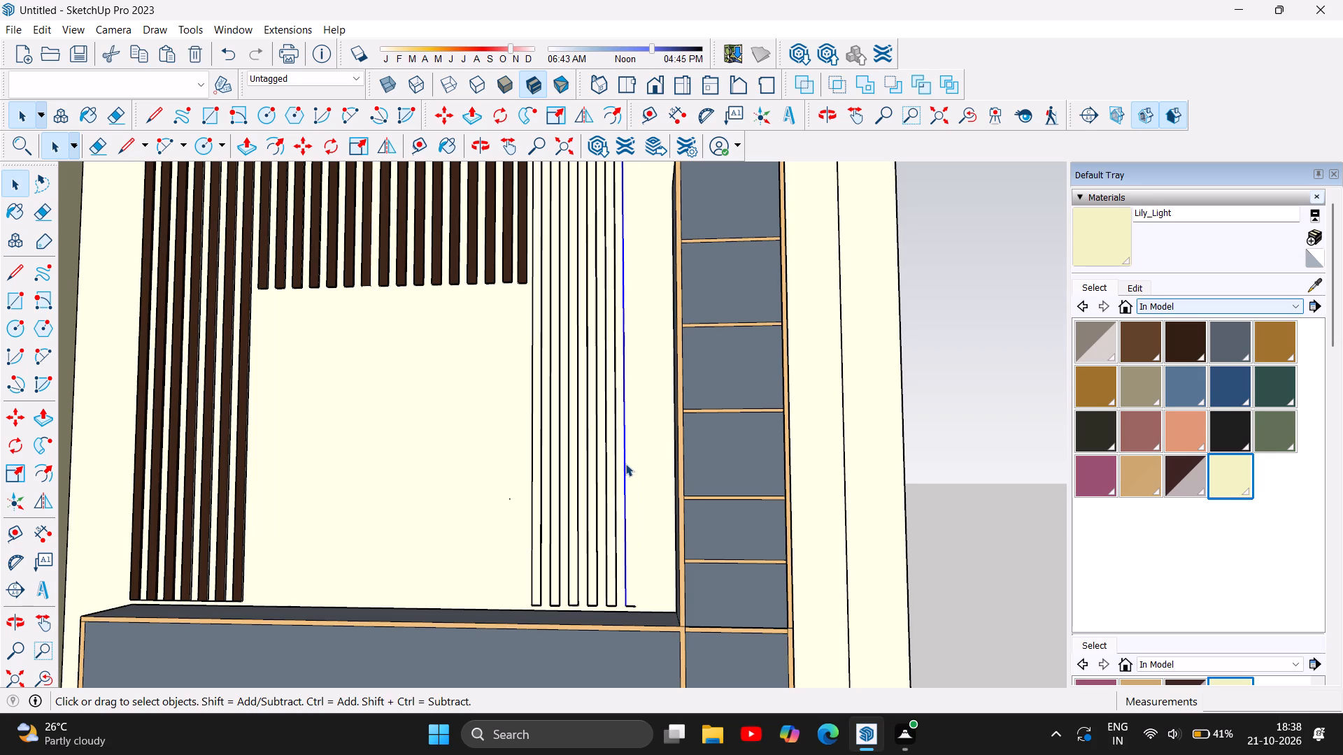
key("Delete")
Delete the vertical outline lines of the second removed slat from the tall cabinet and the cabinet-side line of the third.
left_click(616, 463)
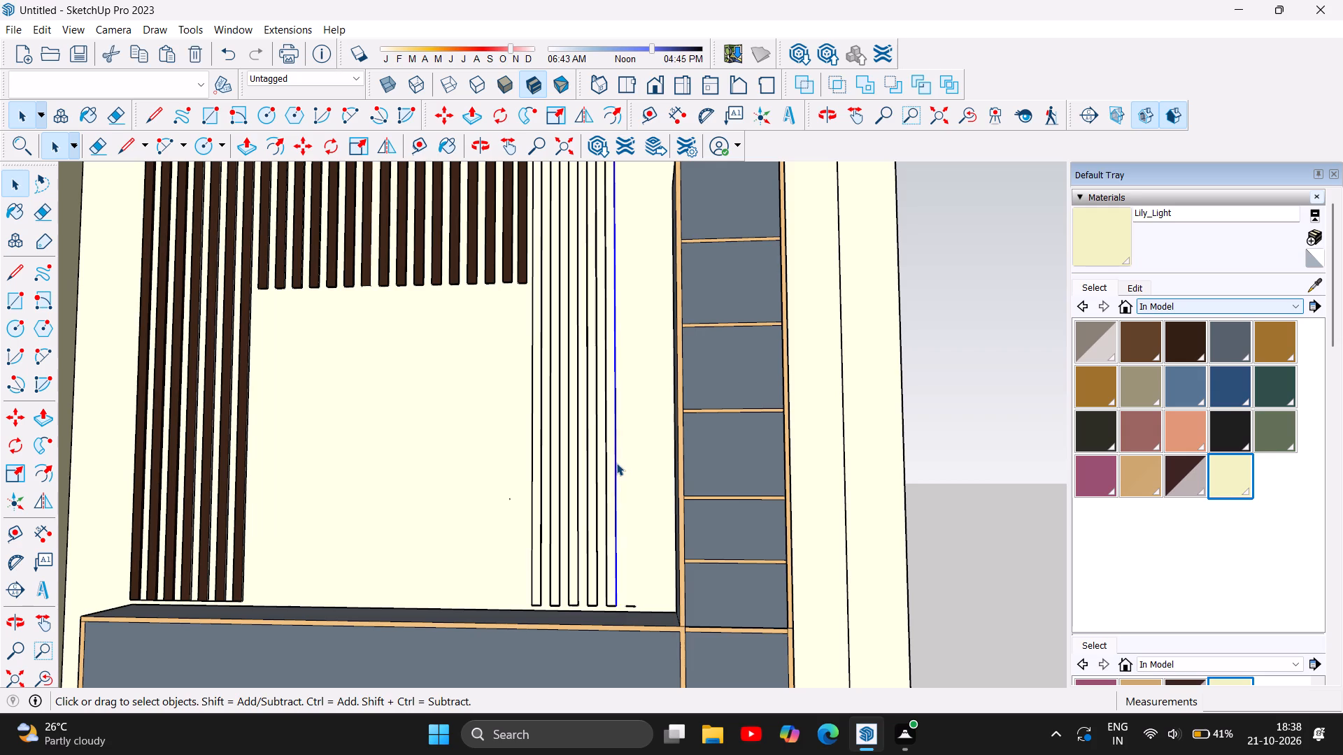
key("Delete")
double_click(616, 463)
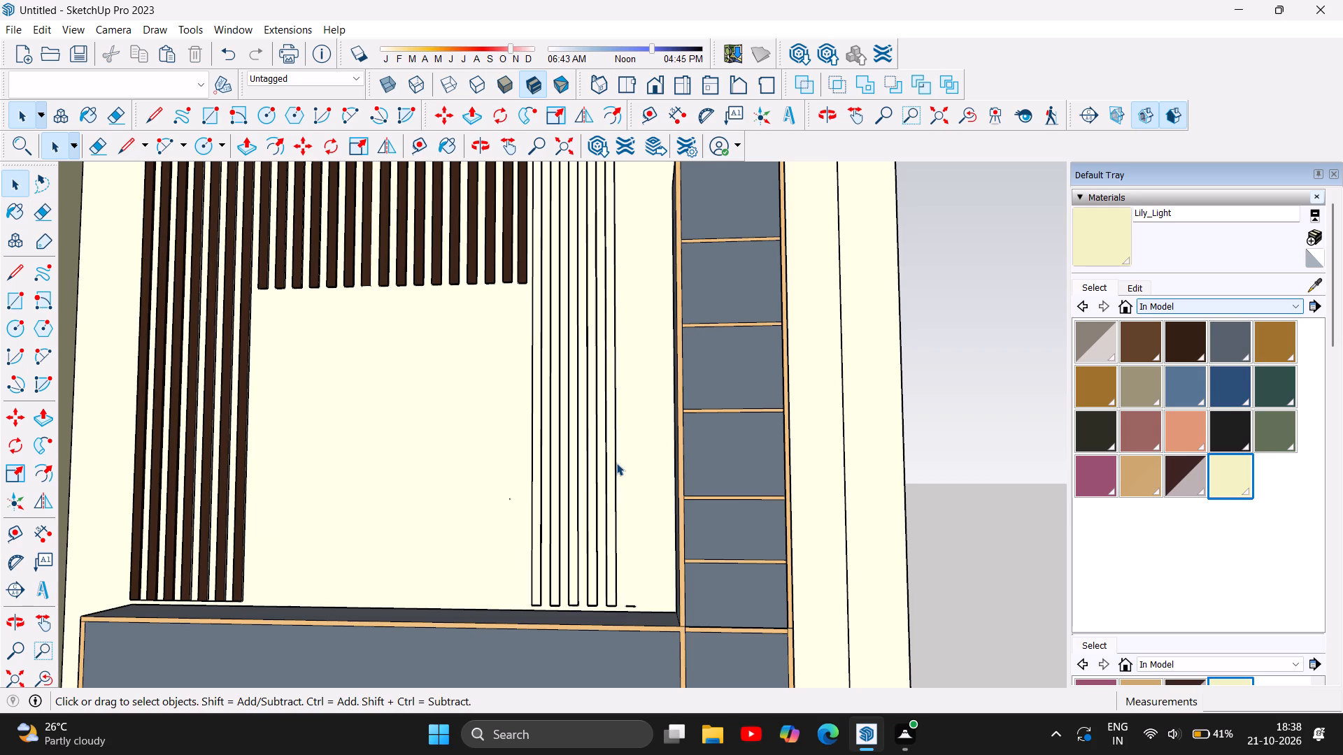
key("Delete")
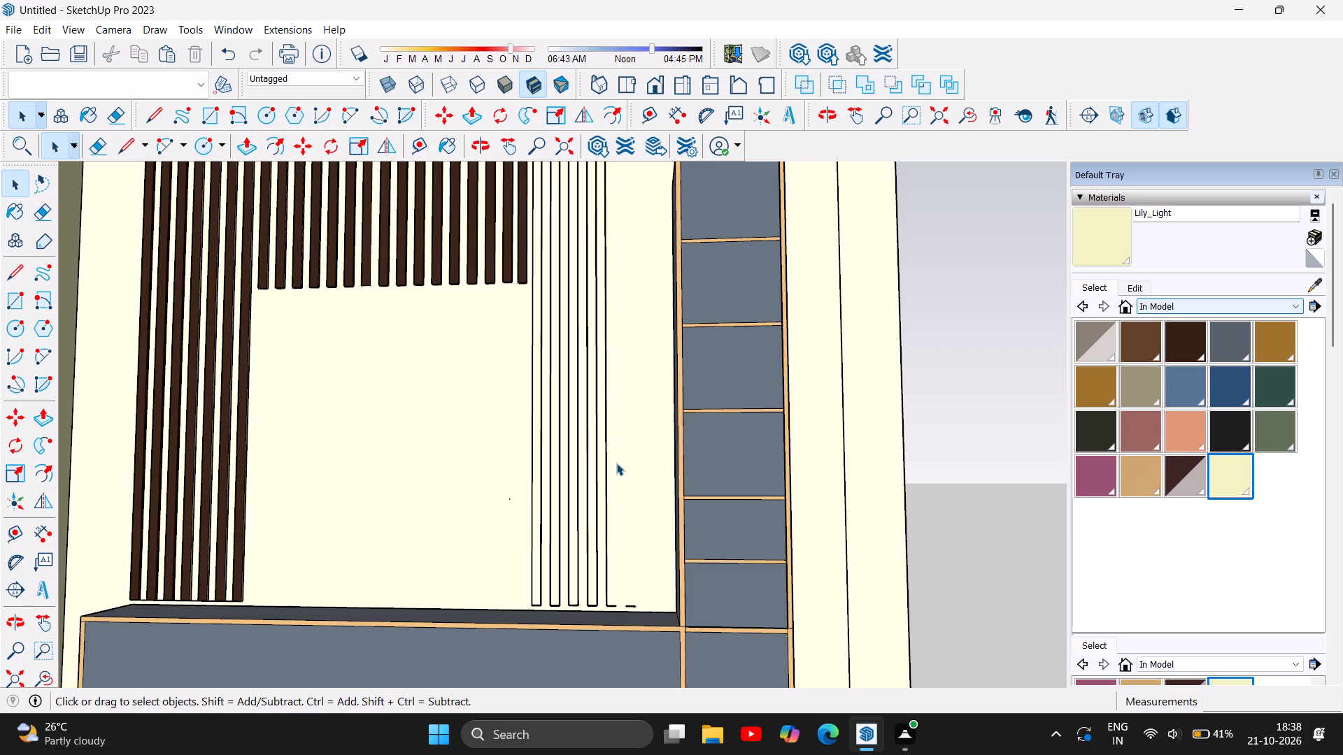
left_click(607, 475)
key("Delete")
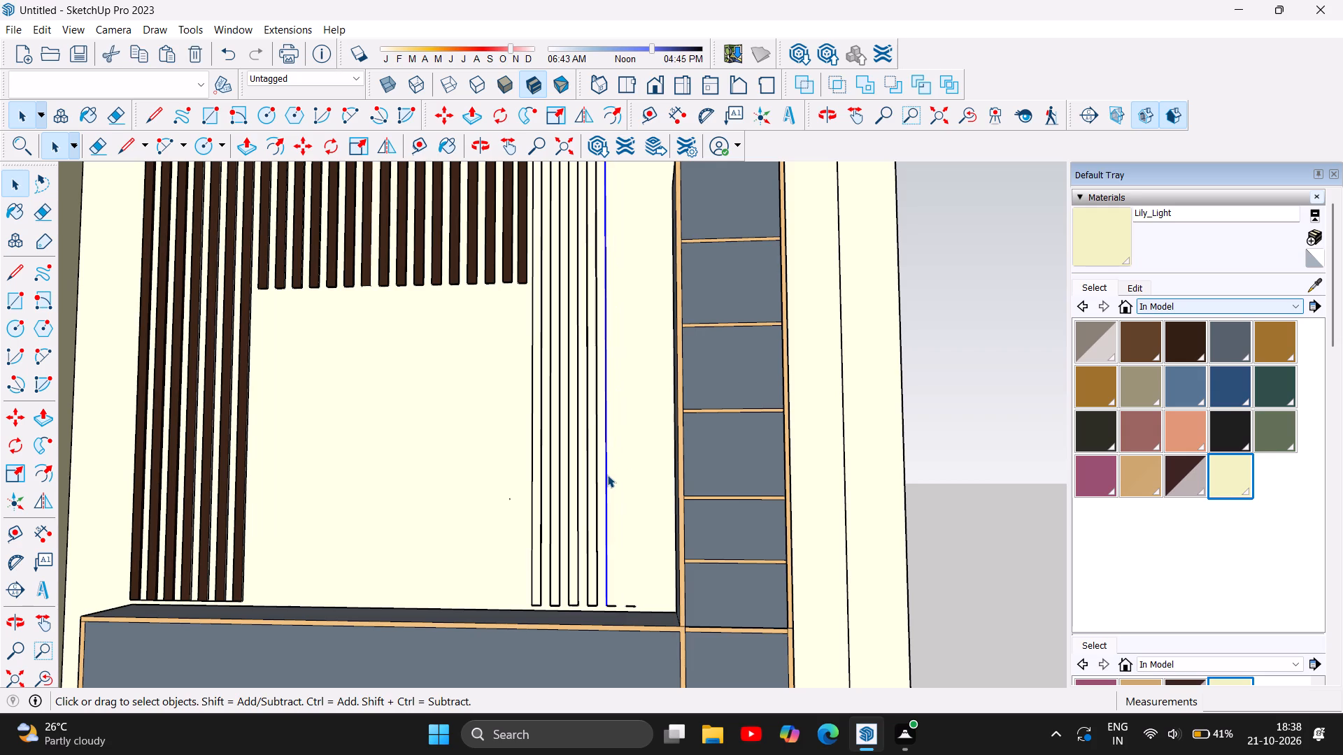
left_click(605, 475)
key("BackSpace")
key("Delete")
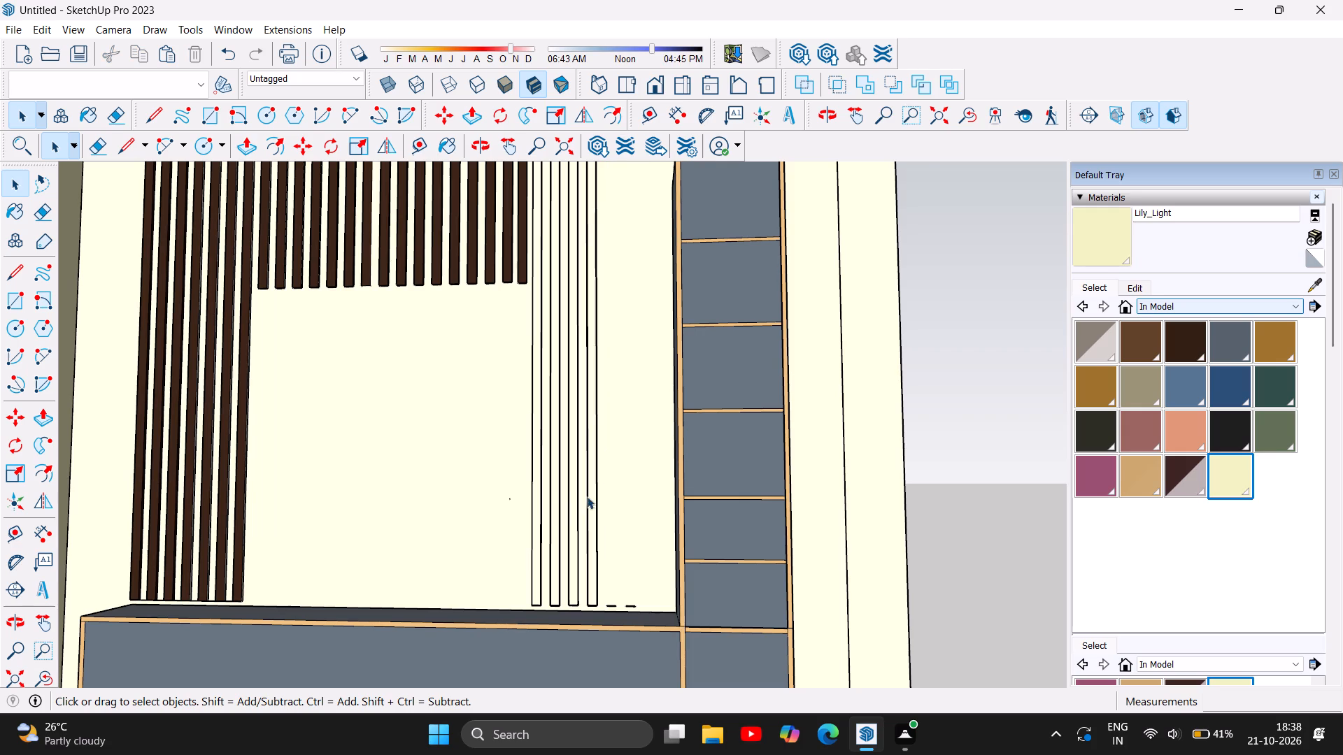
scroll(590, 498, "up", 5)
left_click(604, 526)
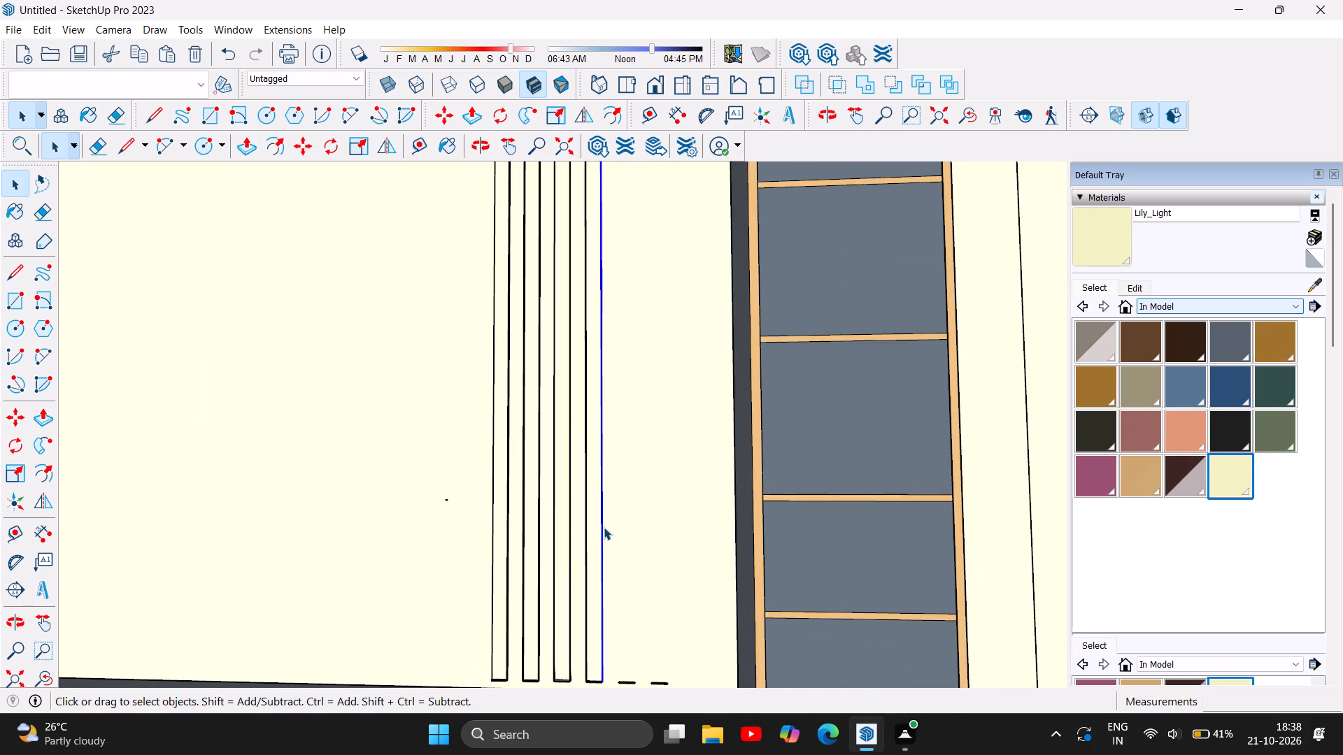
key("Delete")
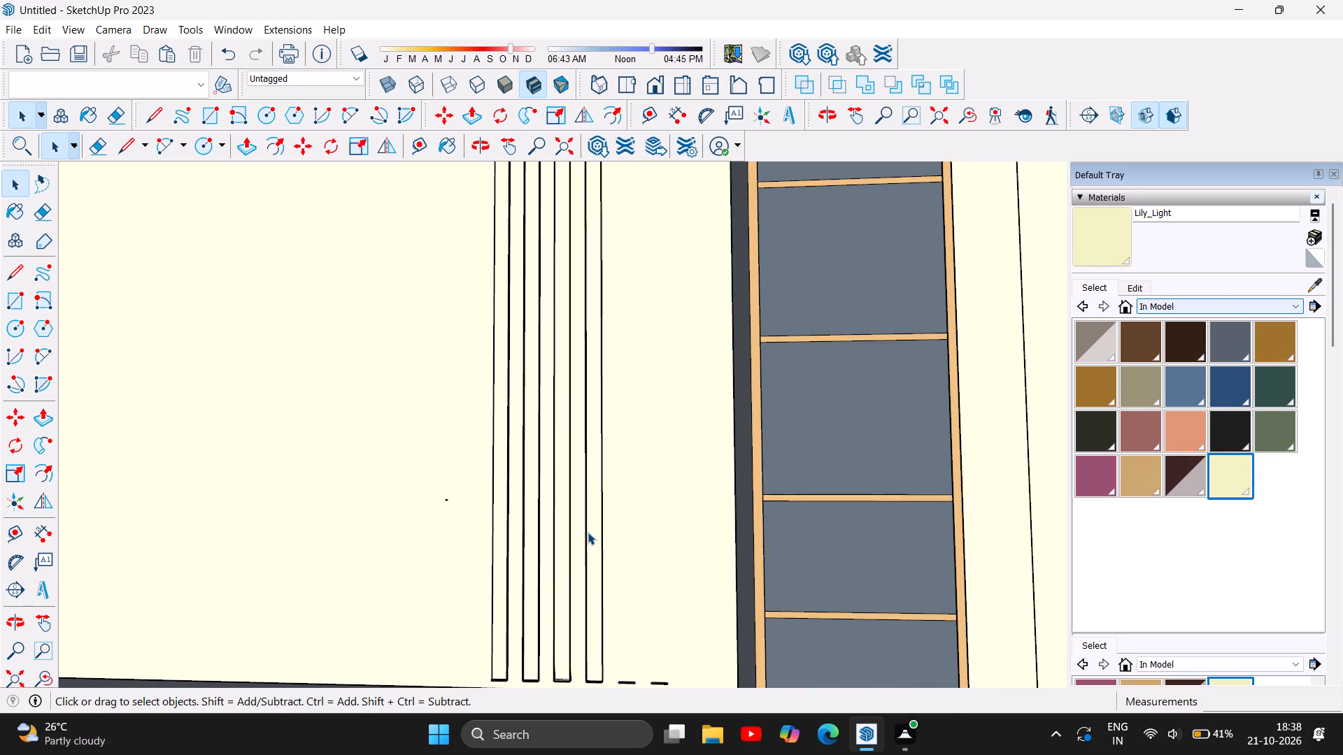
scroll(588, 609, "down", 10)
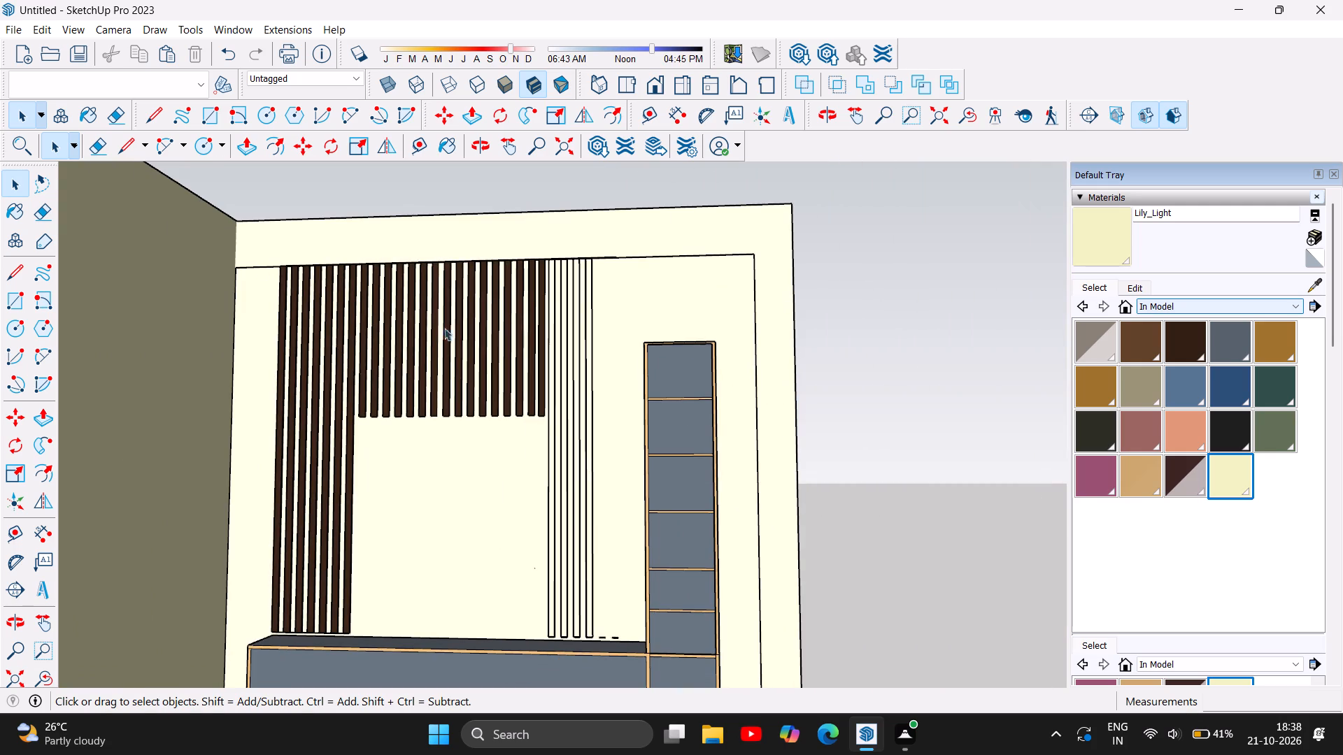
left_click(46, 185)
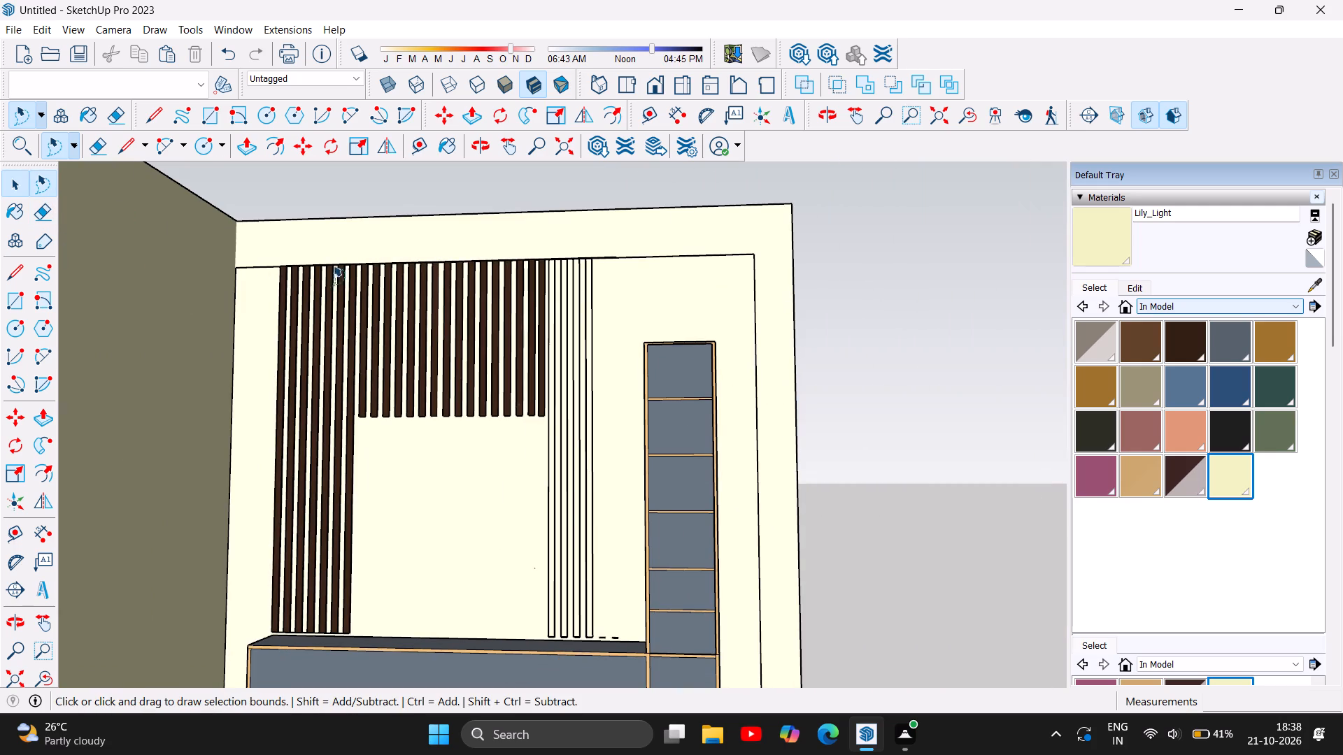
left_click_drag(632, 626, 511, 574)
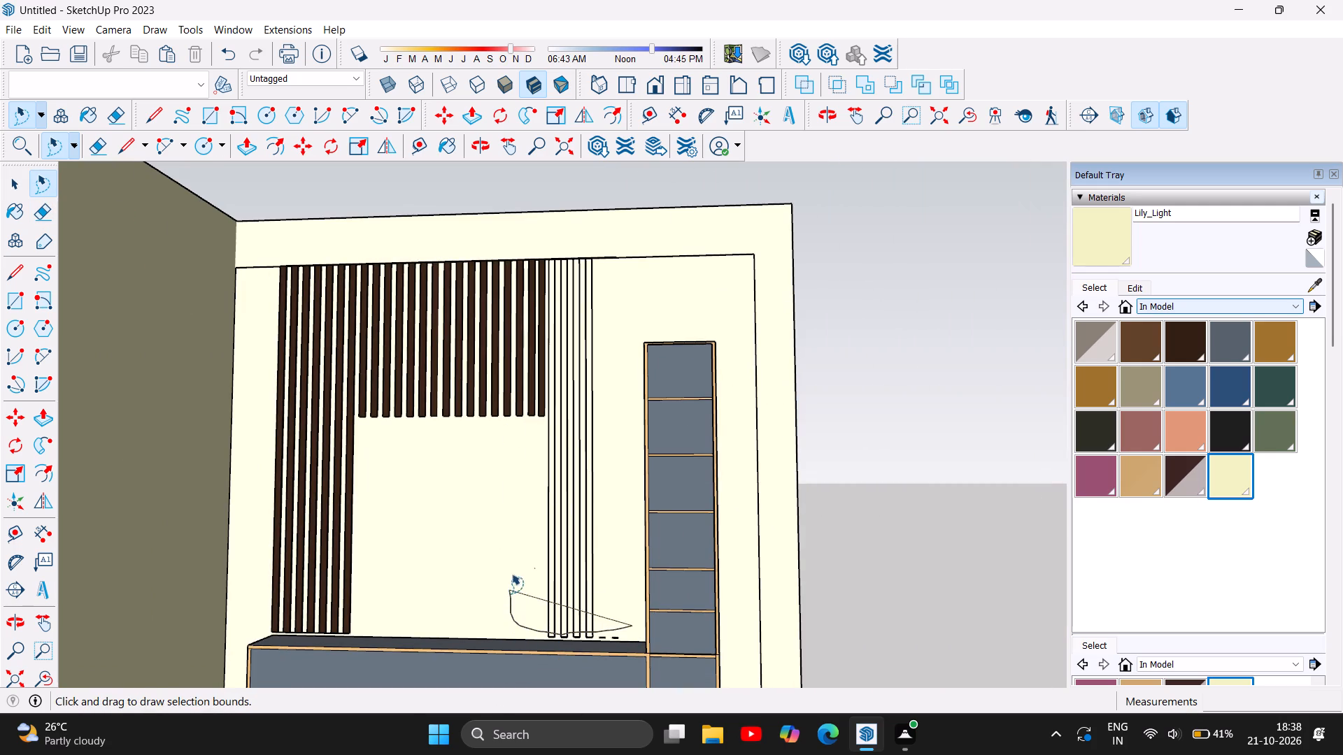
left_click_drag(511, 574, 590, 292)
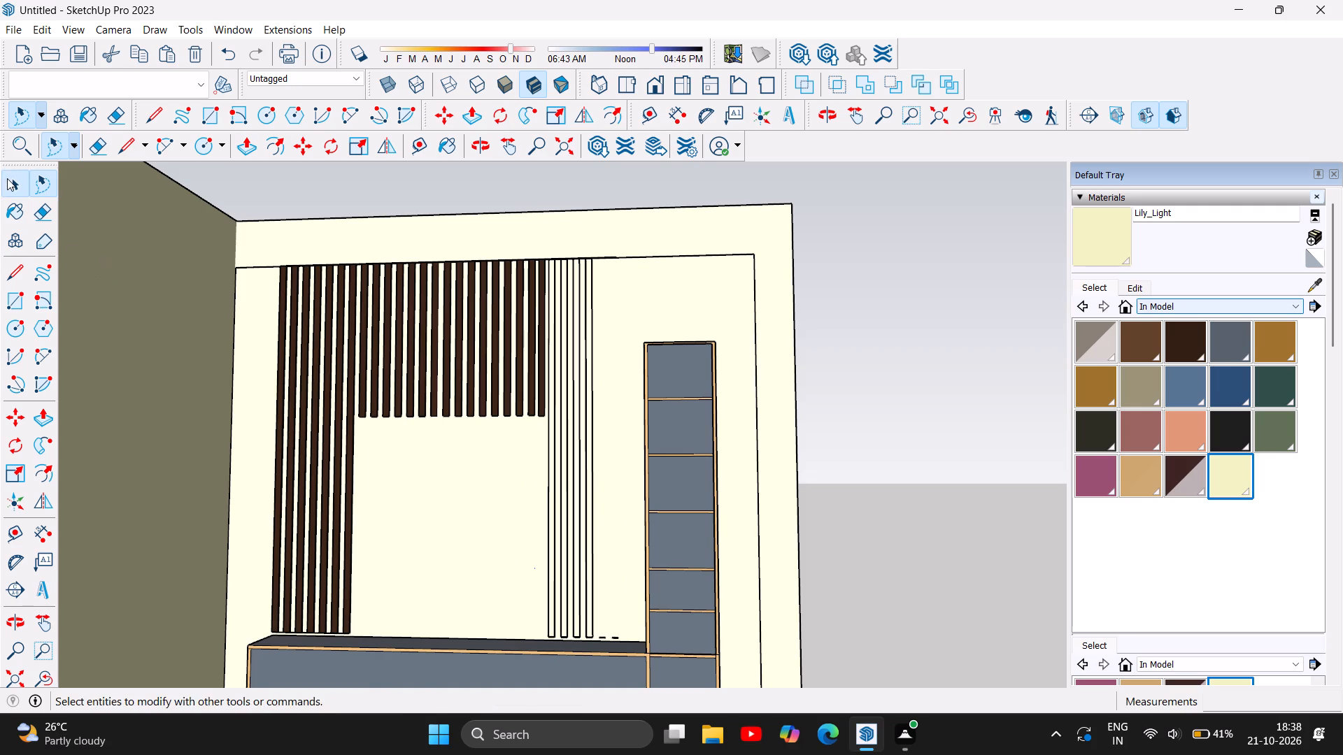
Delete the vertical outline lines of the third and fourth removed slats, counted from the tall cabinet.
left_click(7, 178)
left_click(594, 562)
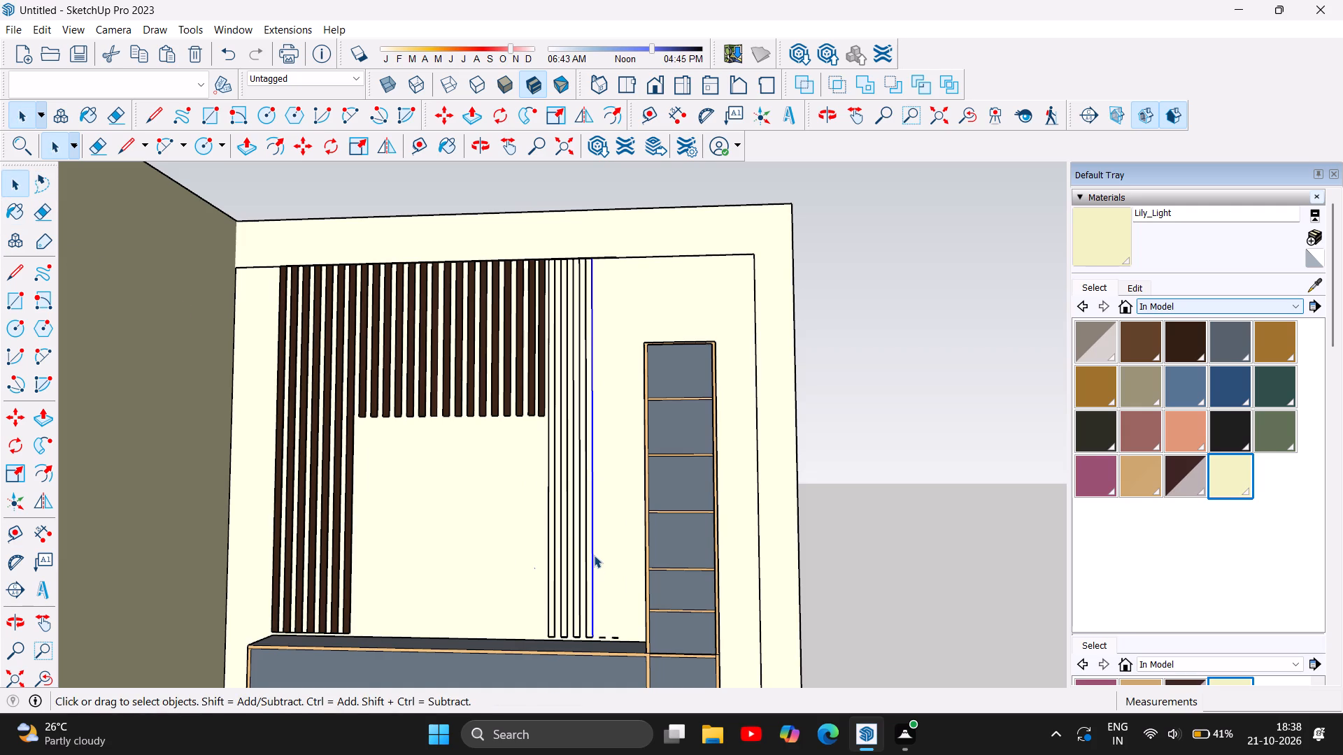
key("BackSpace")
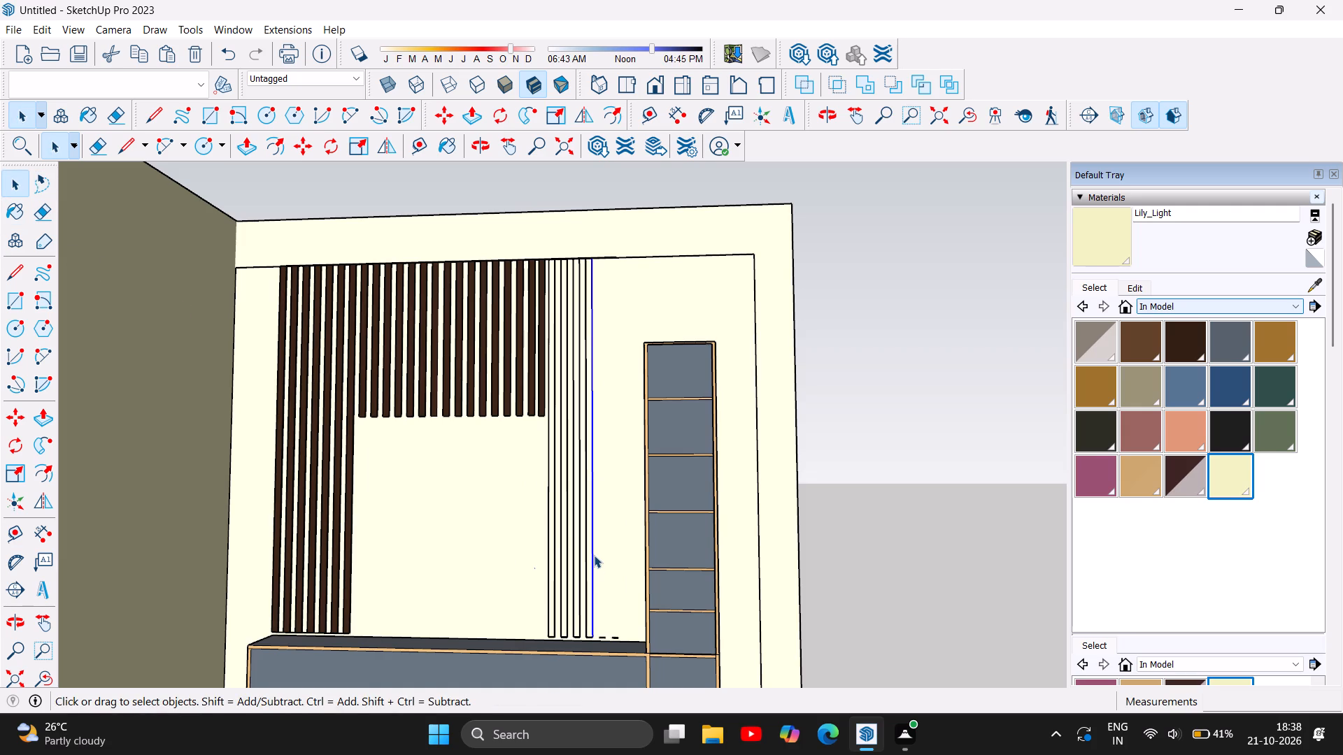
key("Delete")
left_click(589, 556)
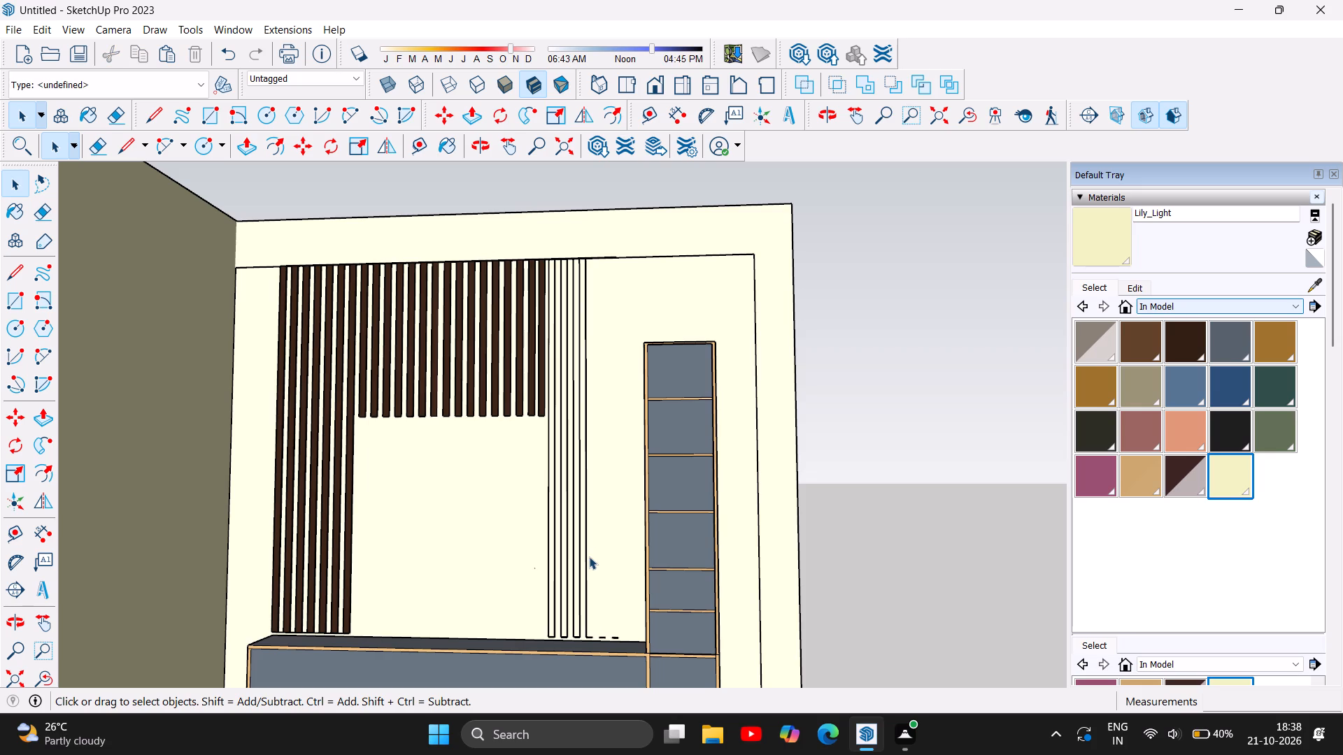
left_click(588, 556)
key("Delete")
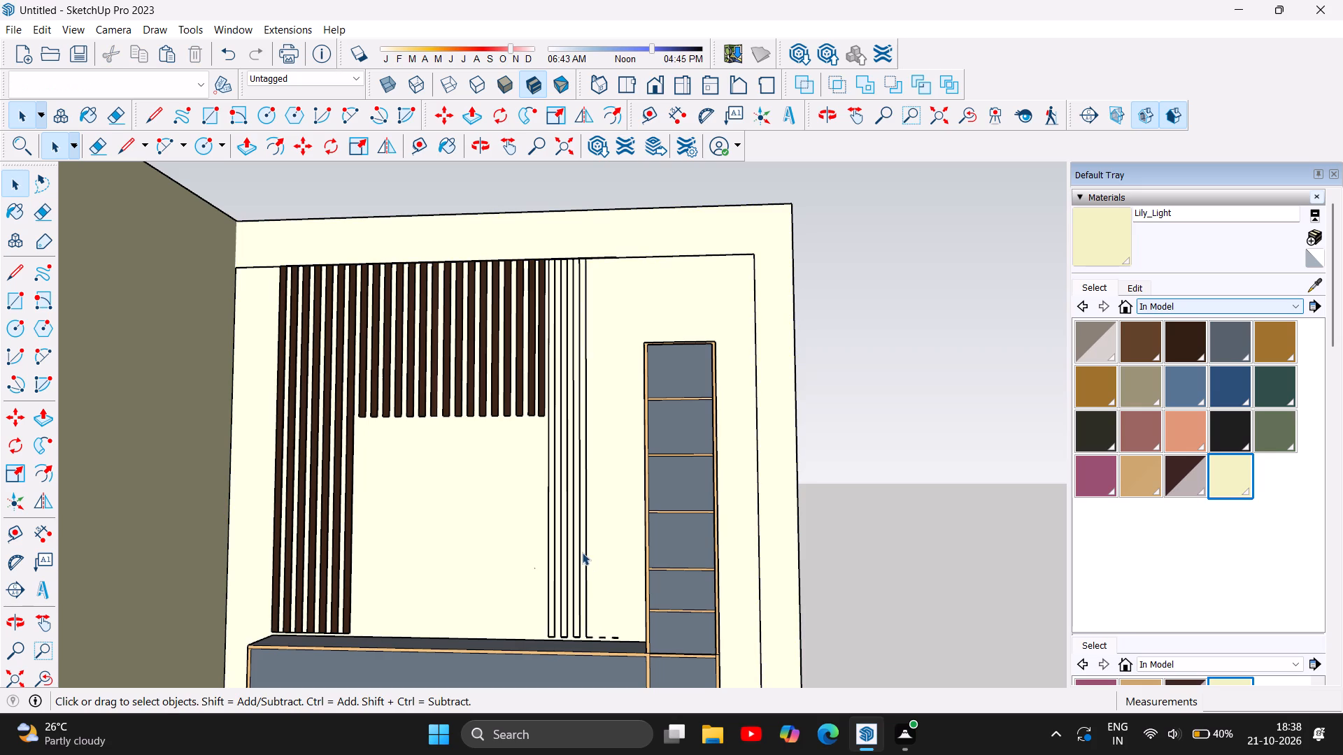
left_click(585, 549)
key("Delete")
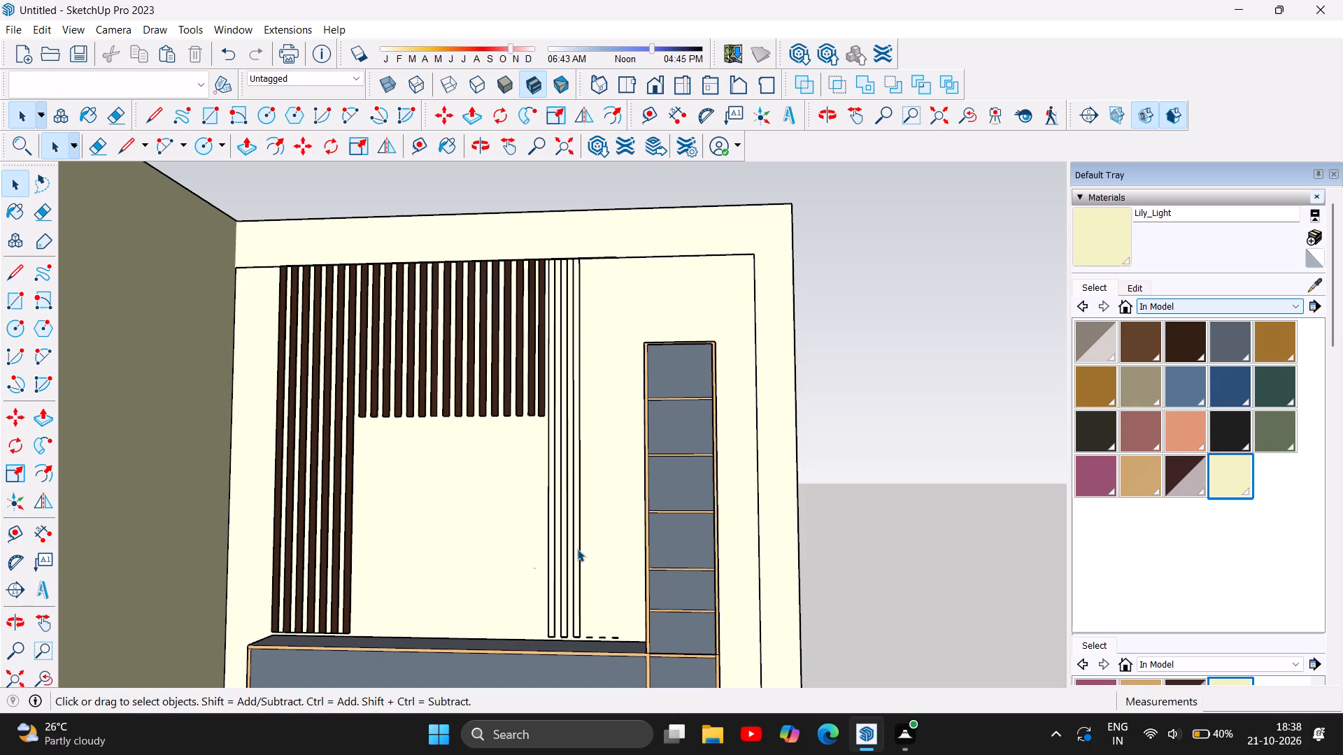
left_click(578, 549)
key("Delete")
left_click(574, 549)
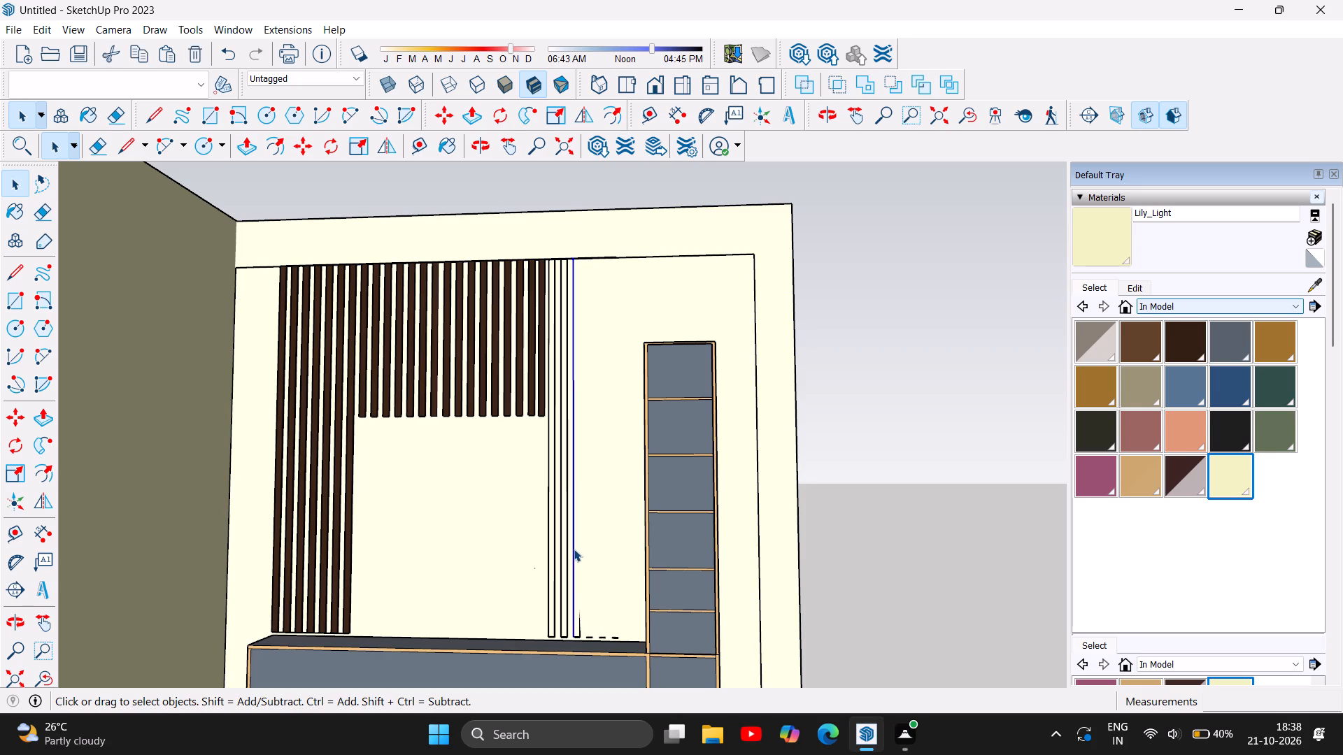
key("Delete")
Delete the vertical outline lines of the two removed slats nearest the TV opening, on the tall-cabinet side.
left_click(567, 552)
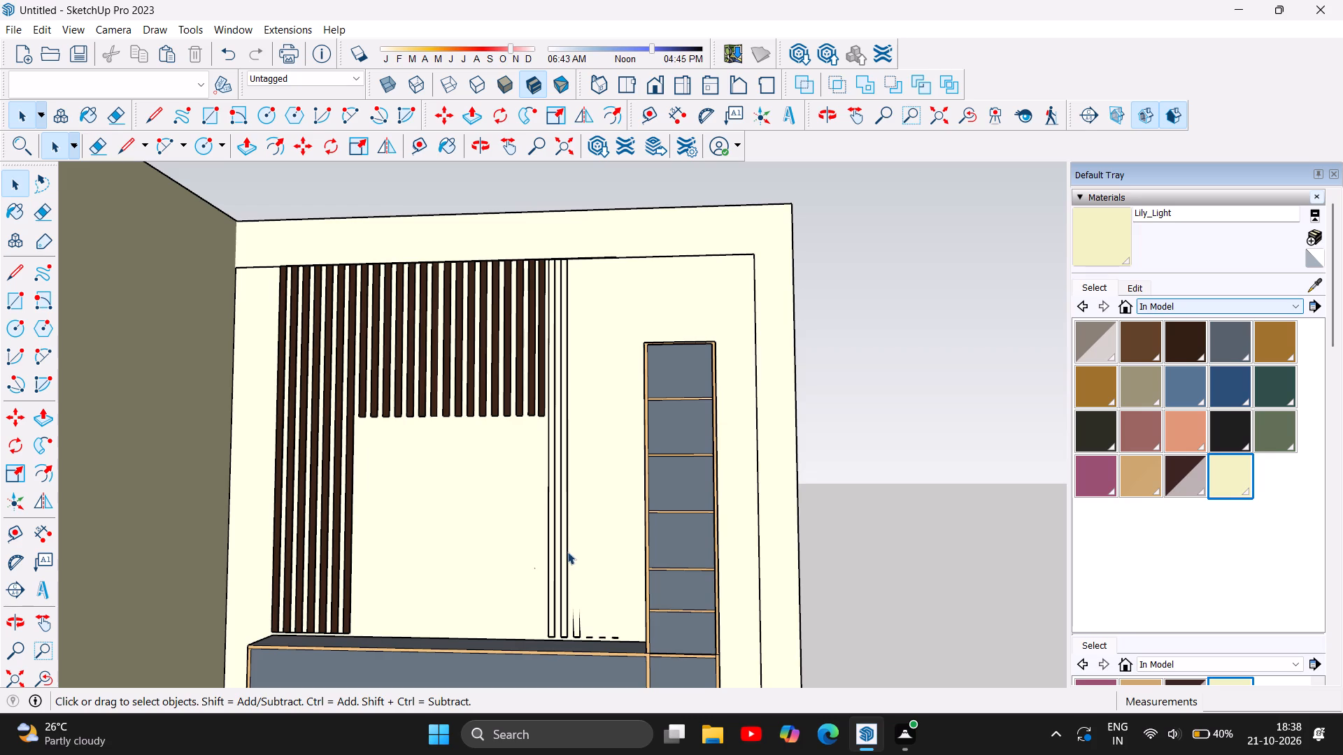
key("Delete")
left_click(568, 547)
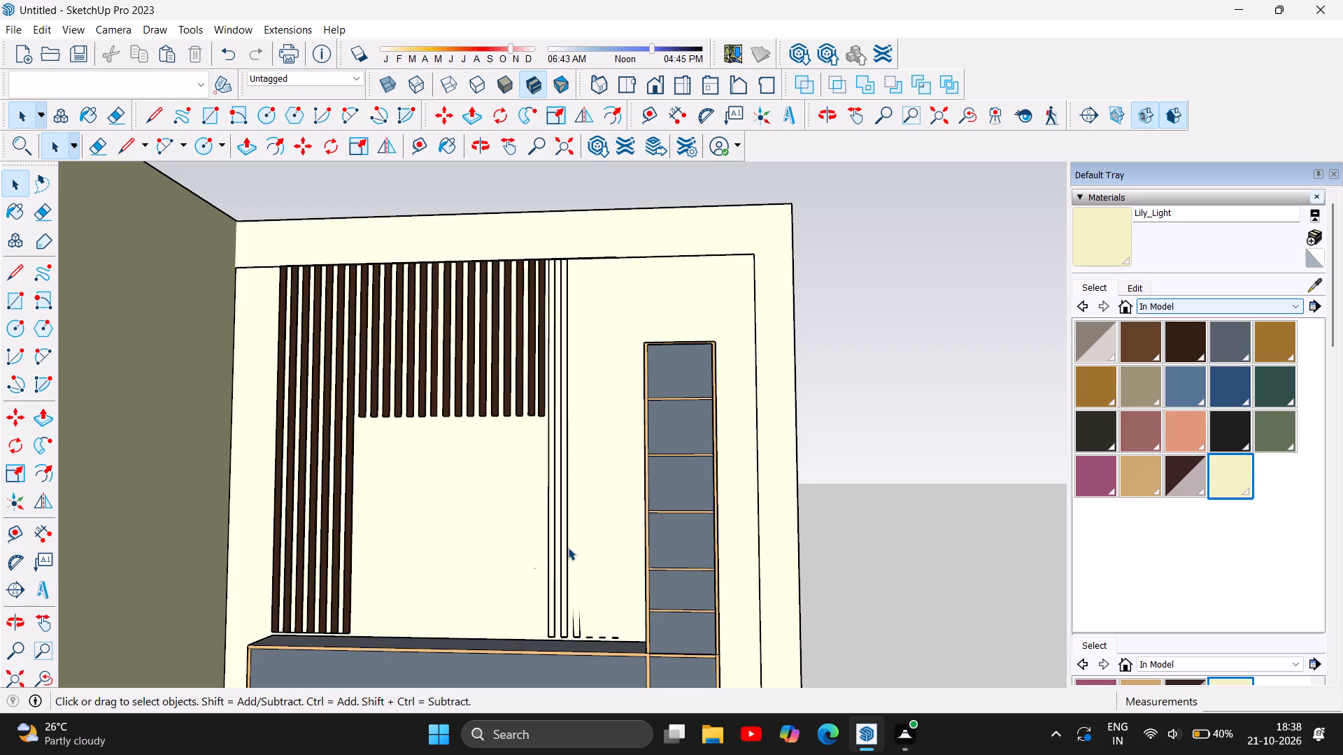
key("Delete")
left_click(562, 549)
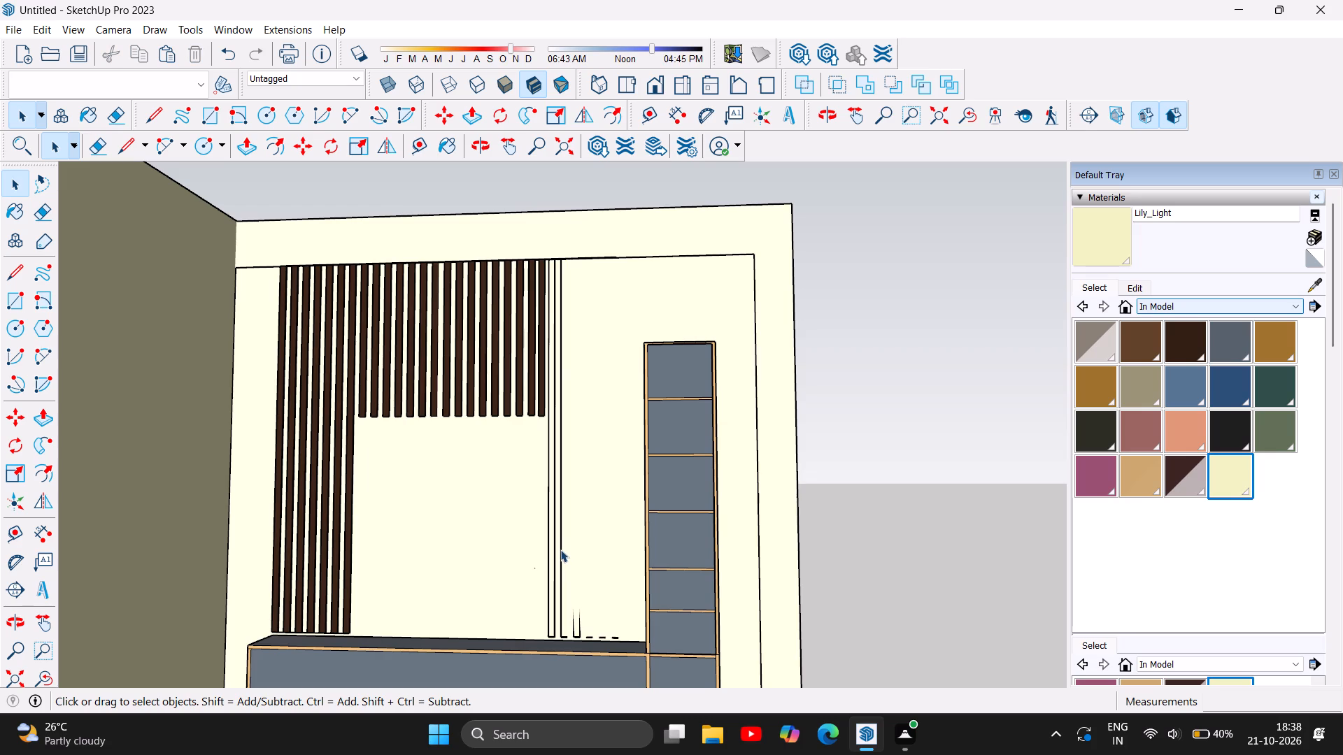
key("Delete")
left_click(560, 550)
key("Delete")
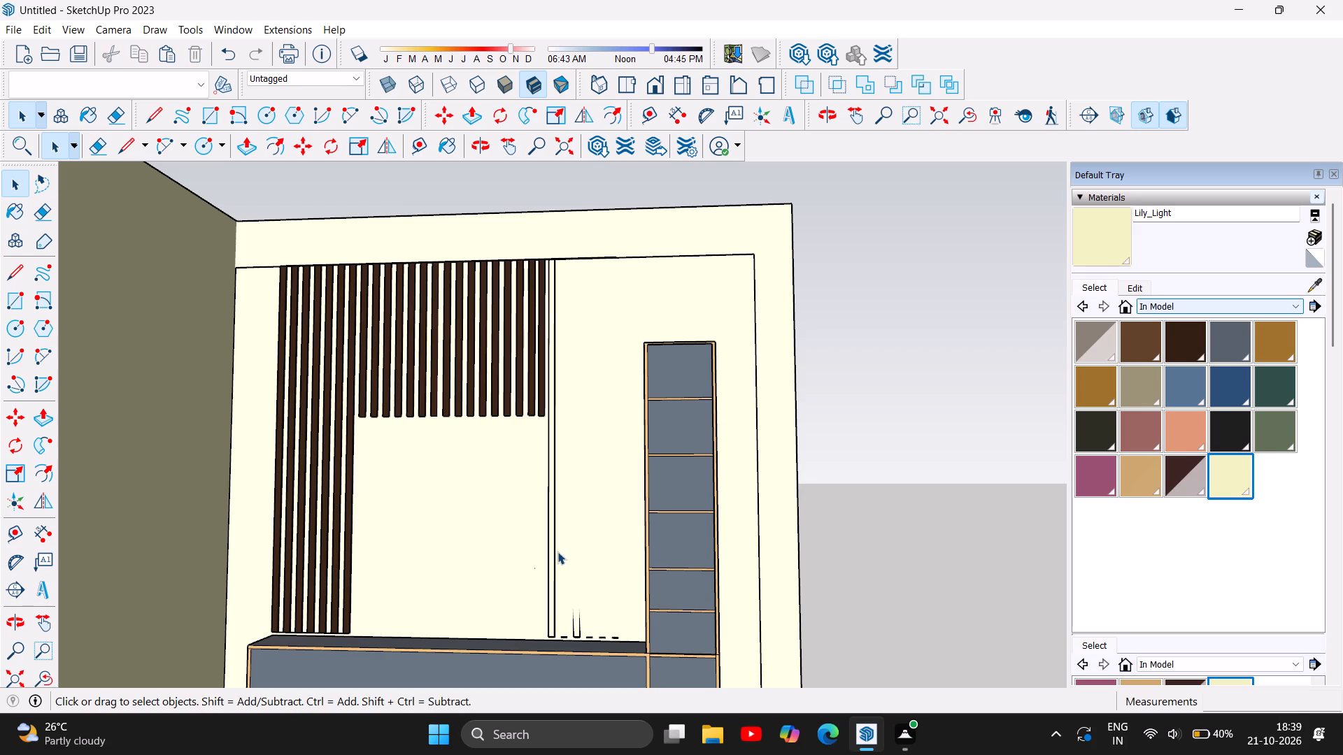
left_click(554, 554)
key("Delete")
left_click(555, 555)
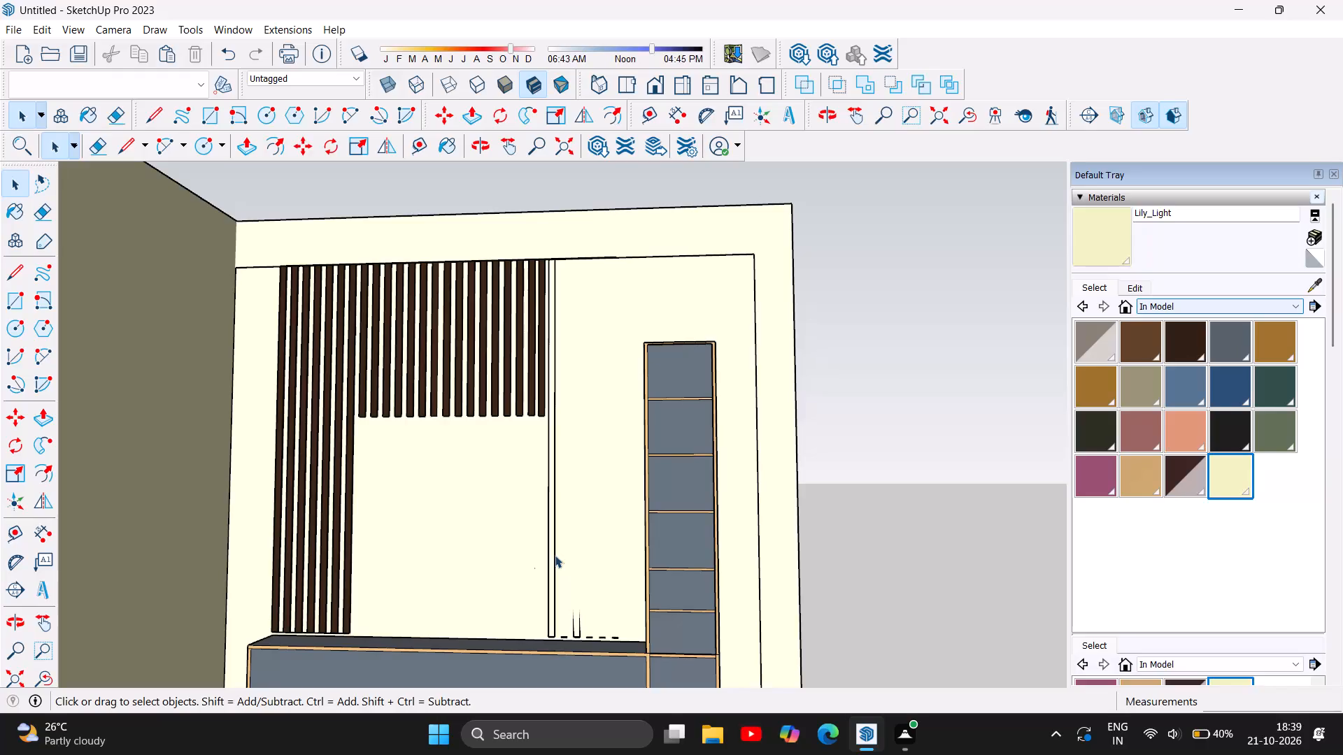
key("Delete")
left_click(549, 556)
key("Delete")
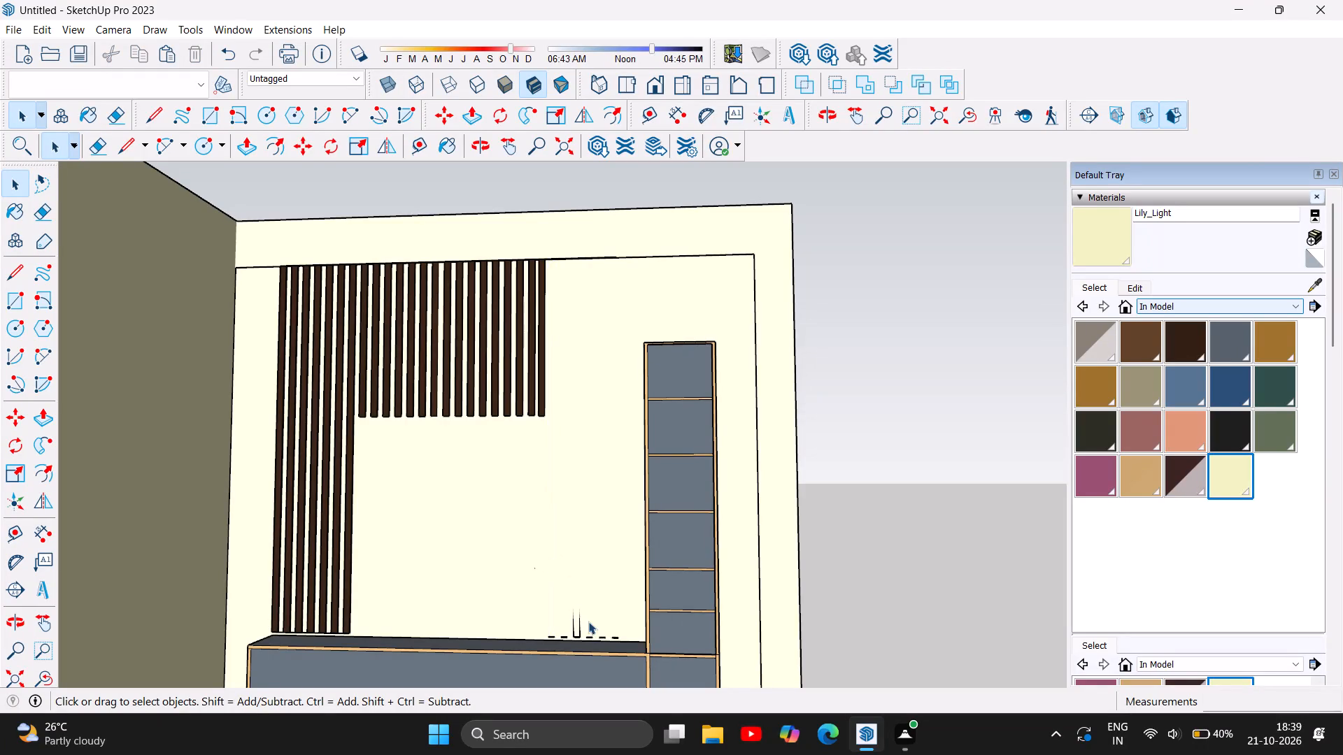
Delete the short vertical stubs and all base outline edges left by the fourth removed slat from the tall cabinet.
scroll(562, 654, "up", 9)
left_click(590, 622)
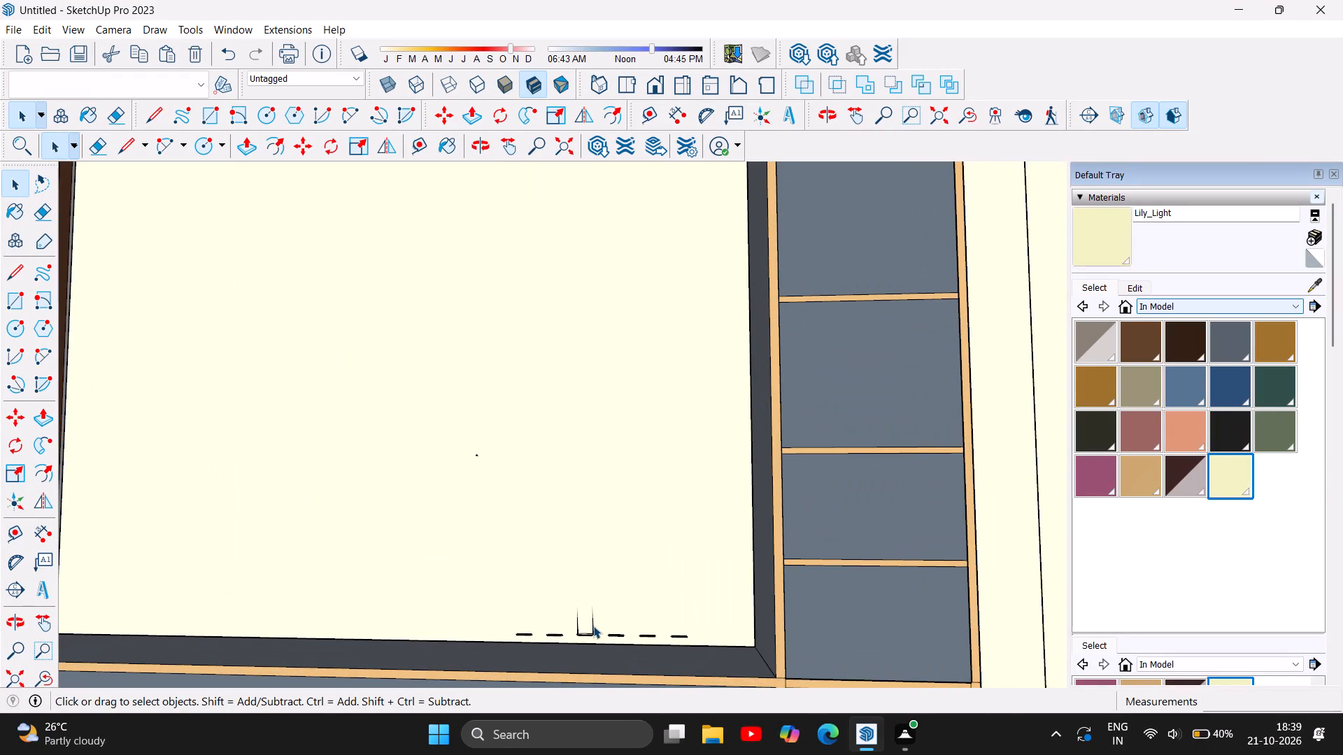
left_click(586, 635)
scroll(586, 635, "up", 13)
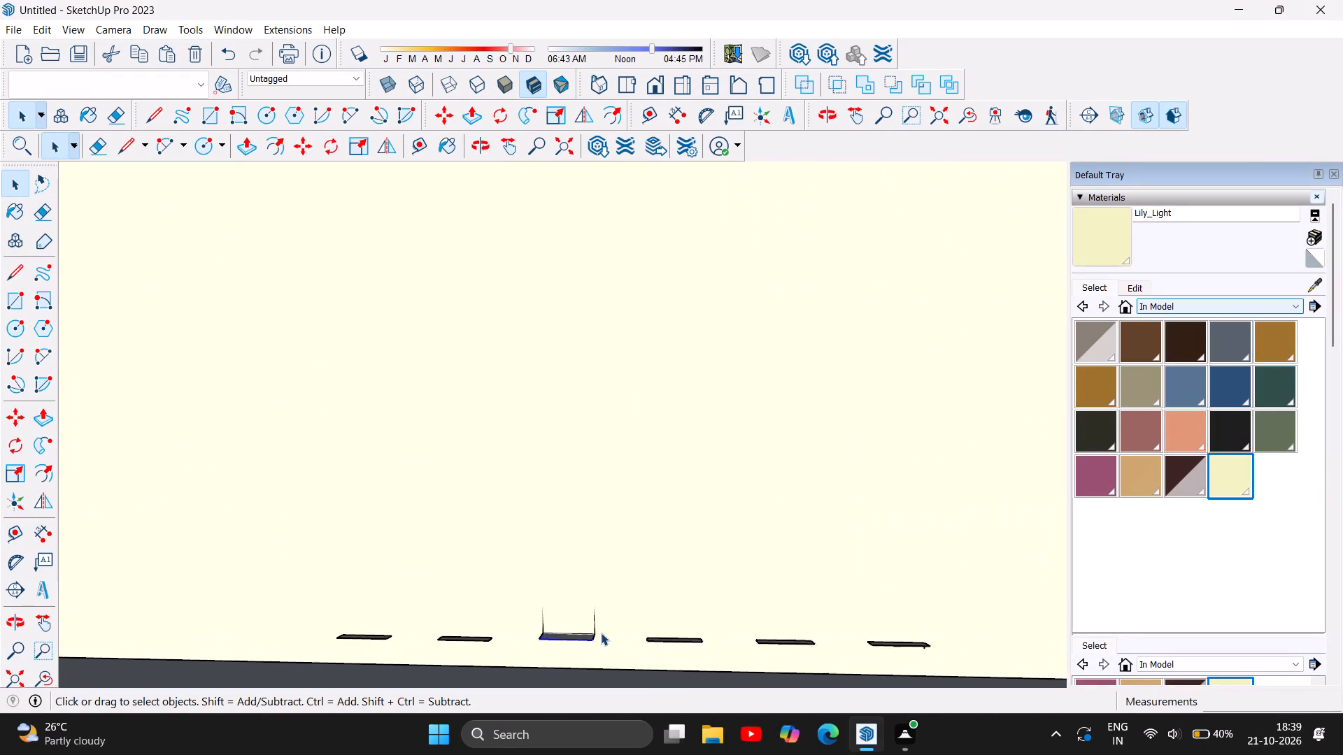
scroll(601, 633, "up", 6)
key("Delete")
left_click(588, 627)
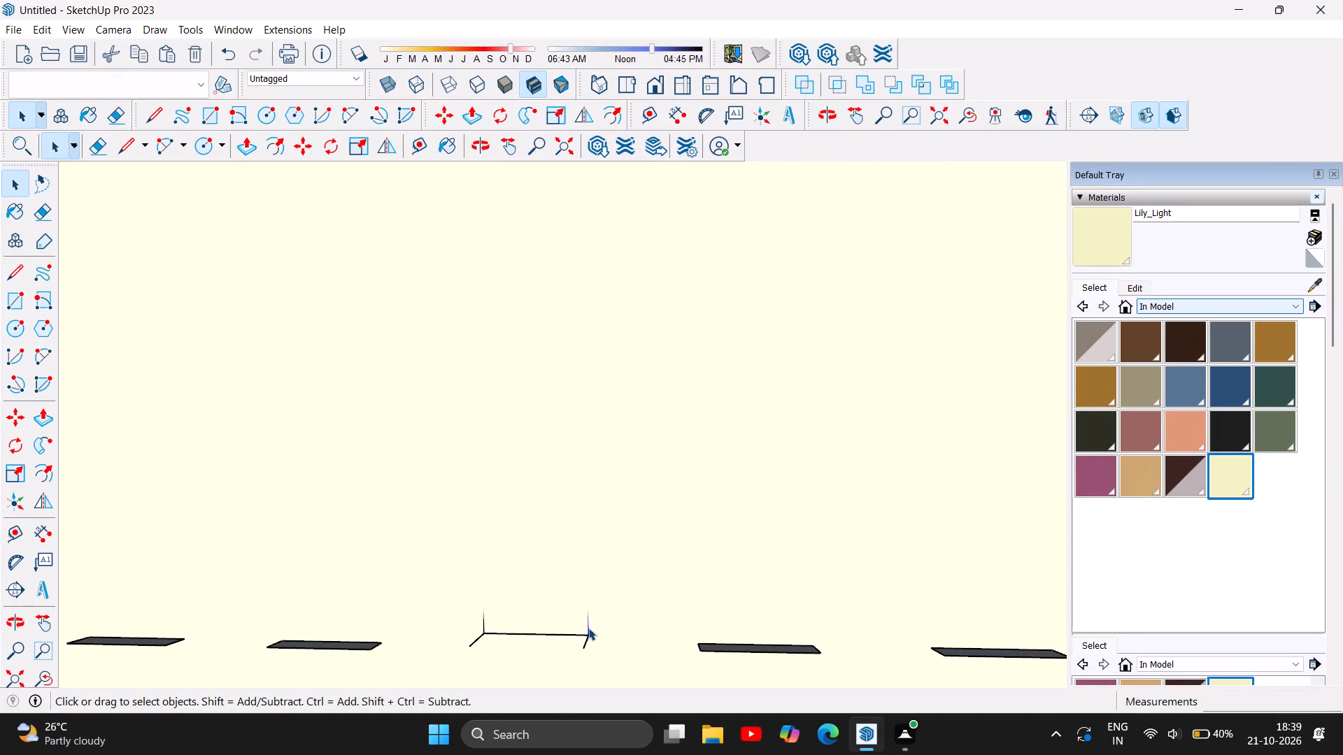
key("Delete")
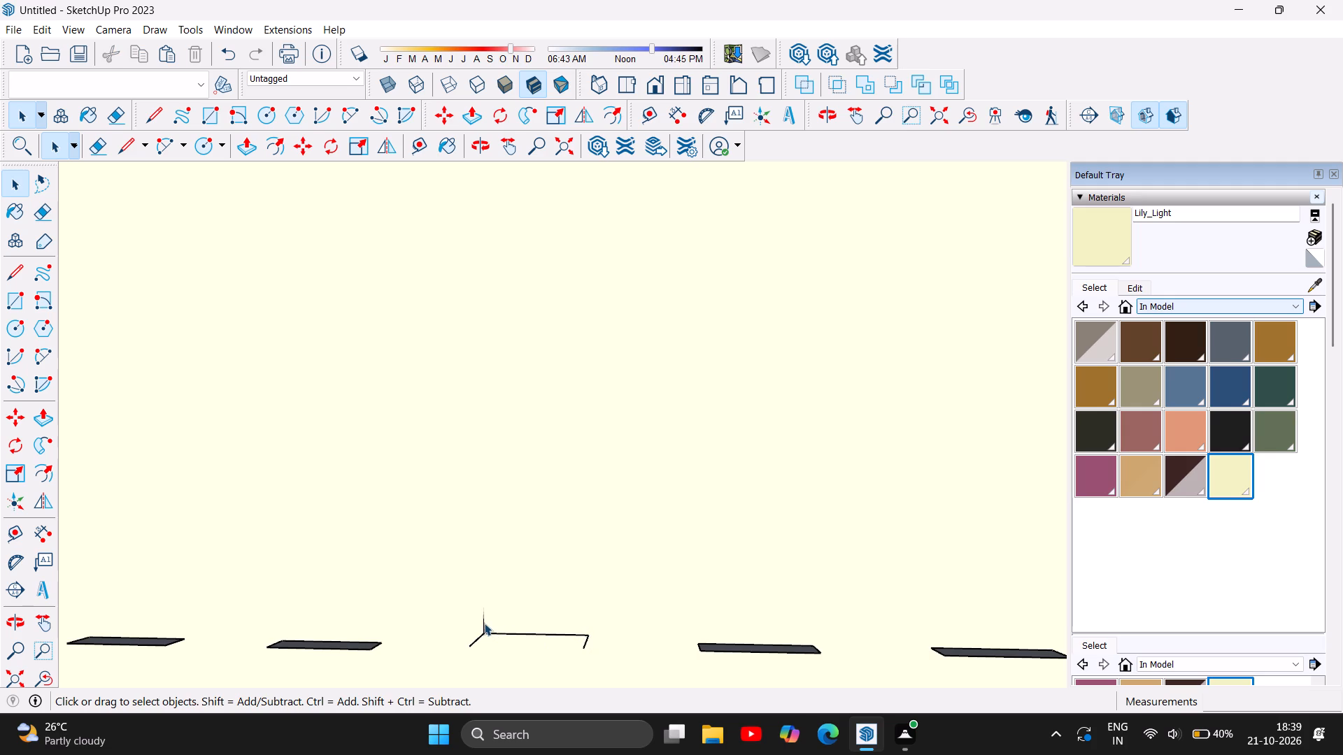
left_click(484, 623)
key("Delete")
left_click(514, 633)
key("Delete")
left_click(584, 641)
key("Delete")
left_click(474, 642)
key("Delete")
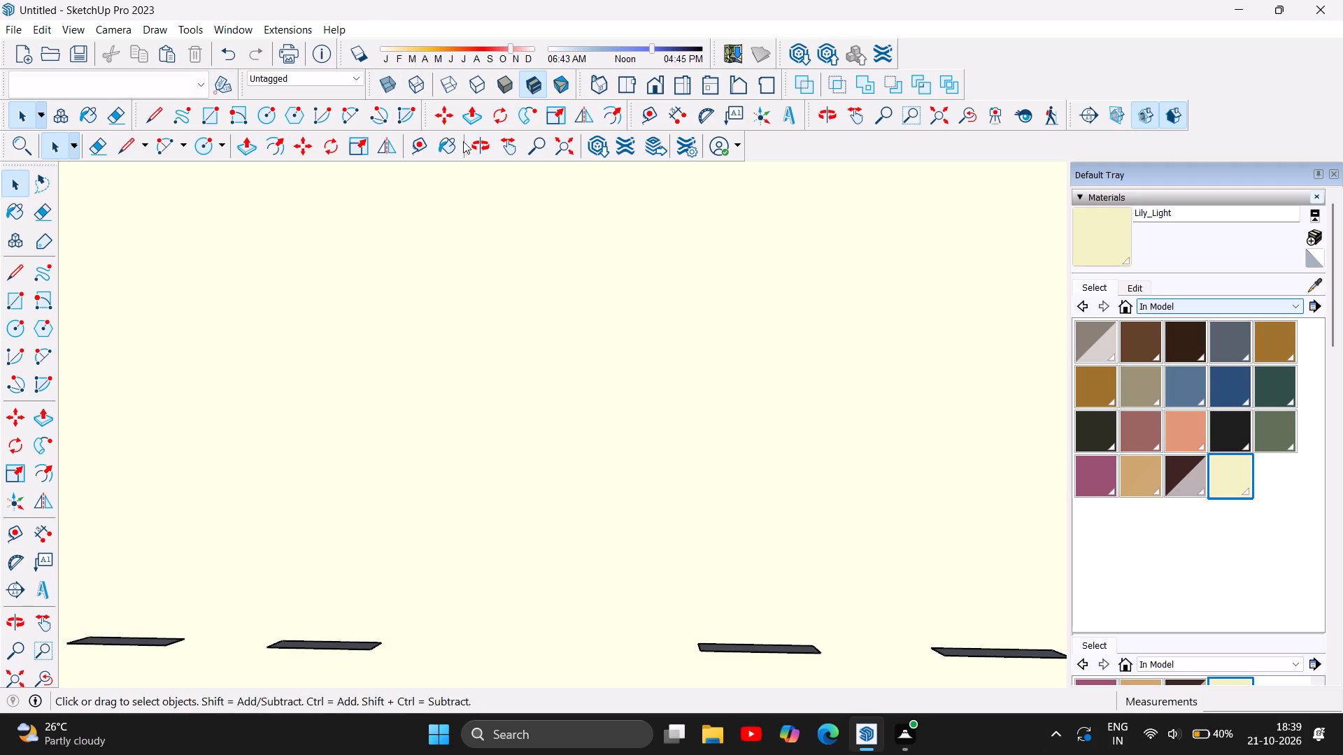
Delete all edges of the leftover base rectangle of the removed slat farthest from the tall cabinet.
left_click(484, 147)
left_click_drag(473, 289, 550, 521)
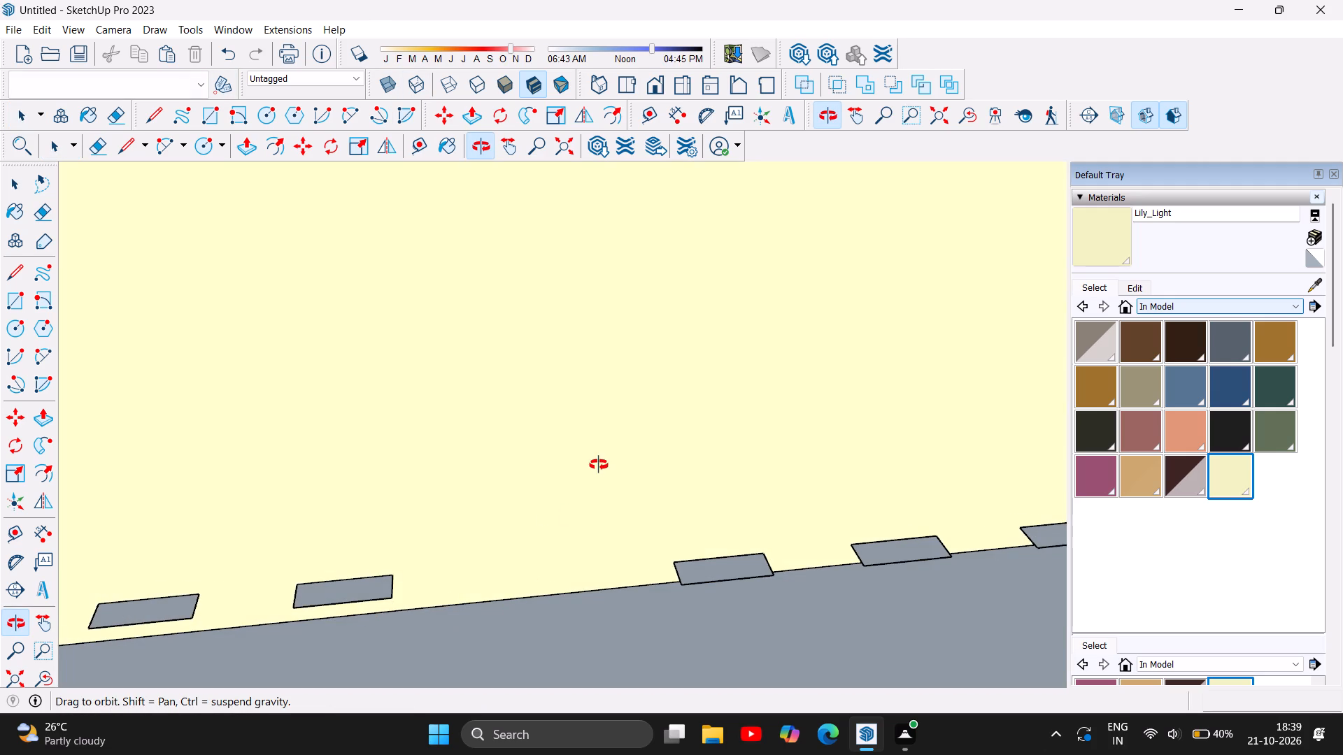
scroll(599, 465, "down", 3)
scroll(169, 621, "up", 4)
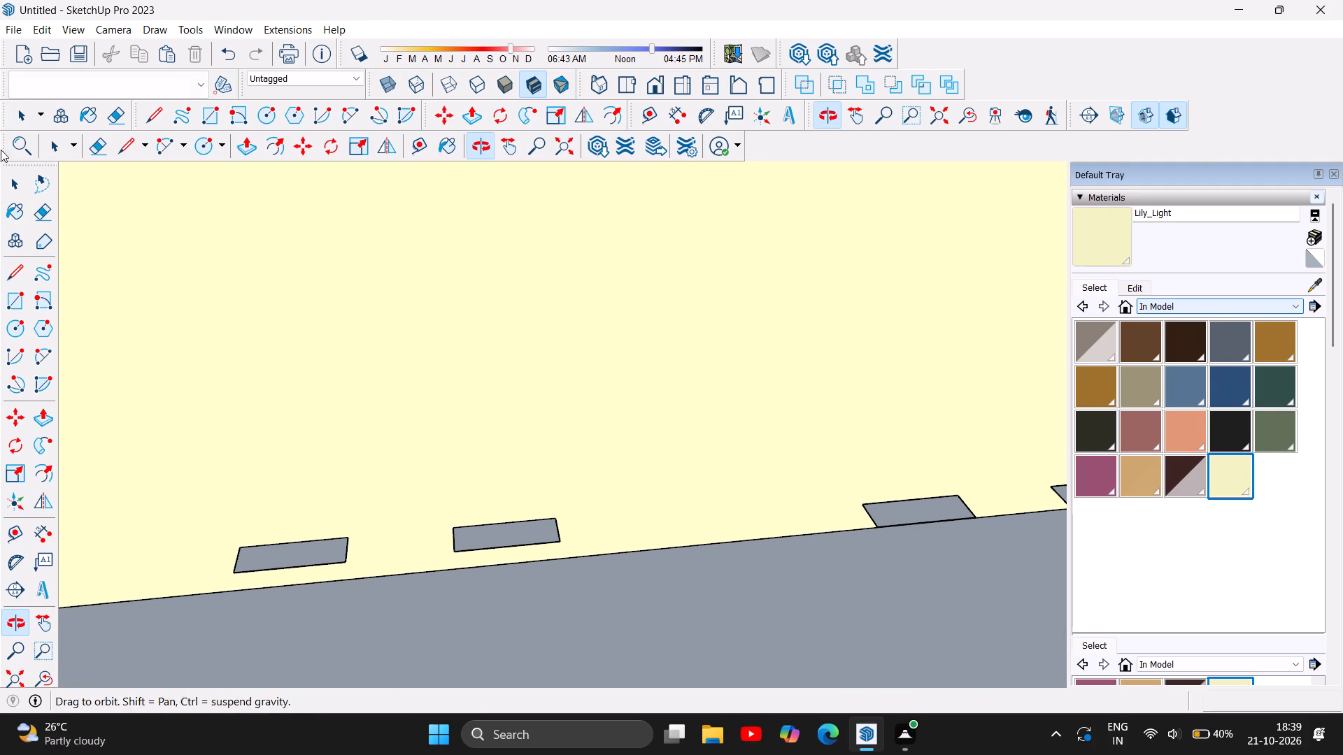
left_click(20, 188)
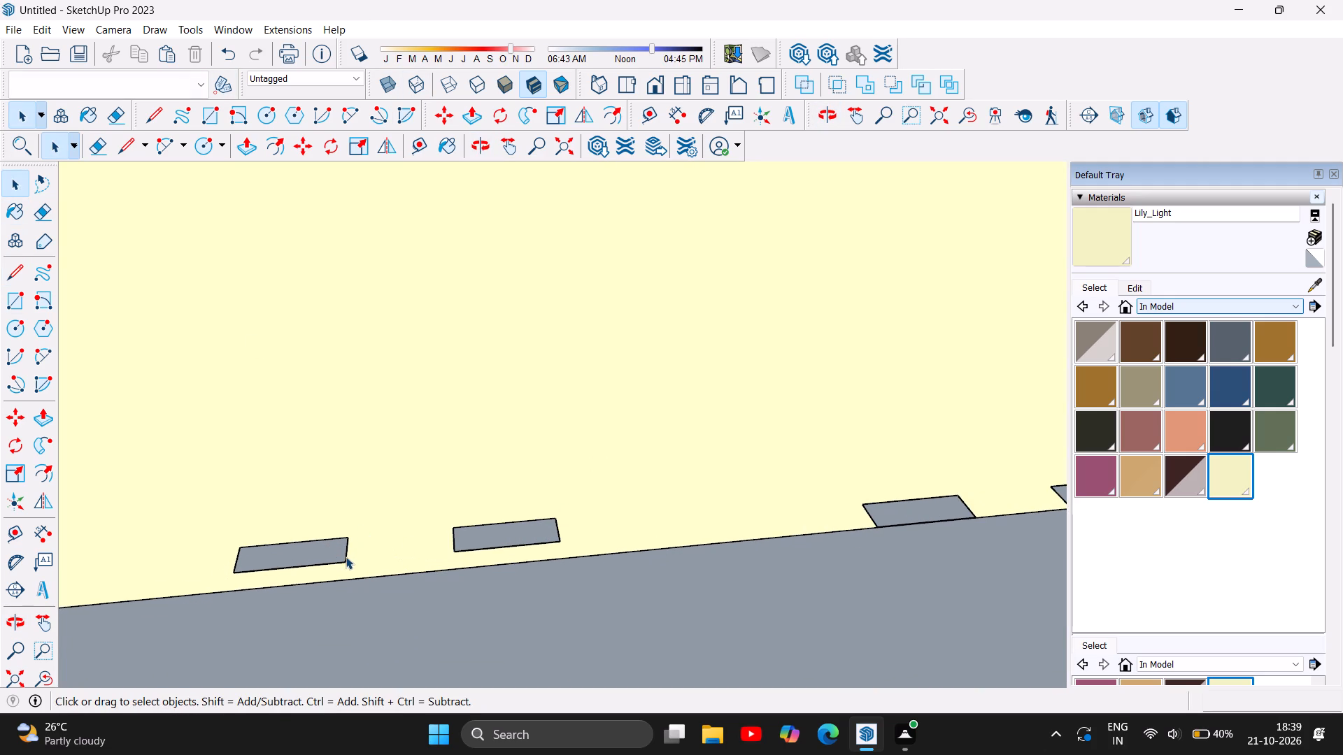
left_click(346, 556)
key("Delete")
left_click(322, 561)
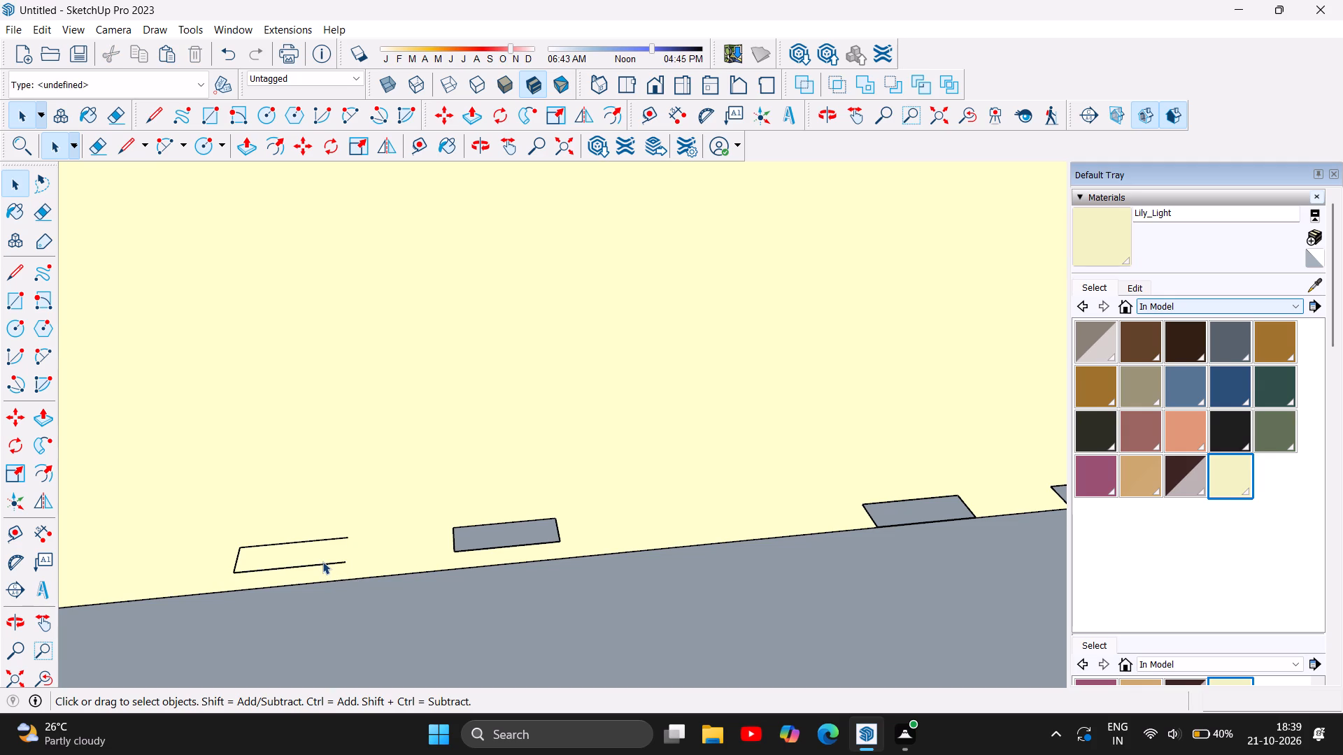
key("Delete")
key("ctrl+z")
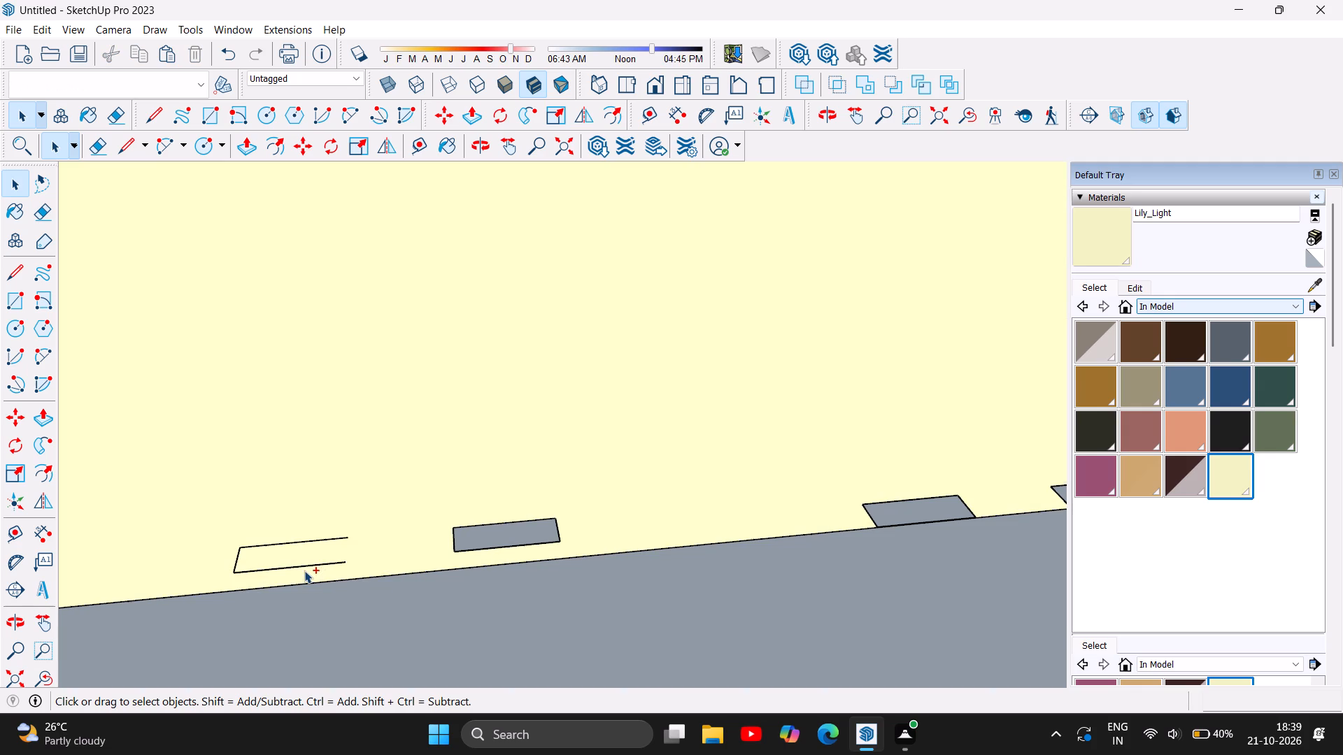
left_click(313, 565)
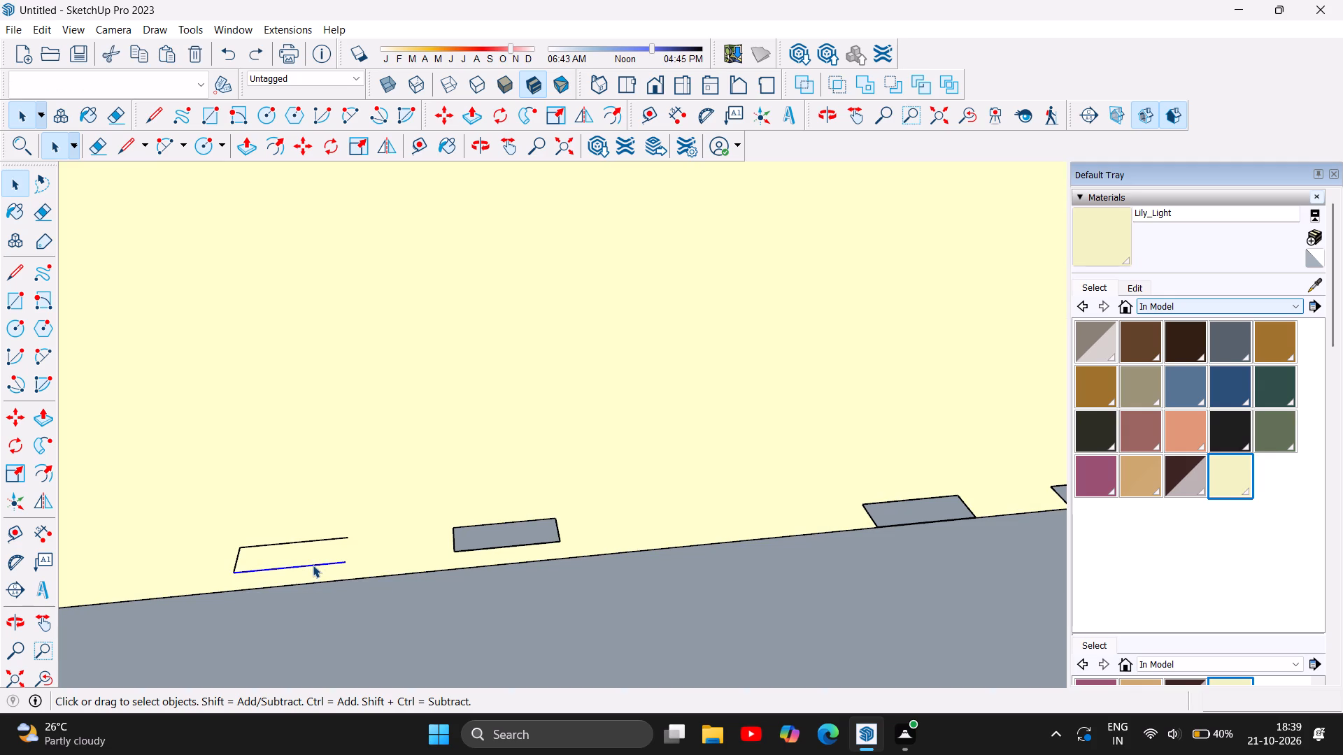
key("Delete")
left_click(234, 563)
key("Delete")
left_click(278, 542)
key("Delete")
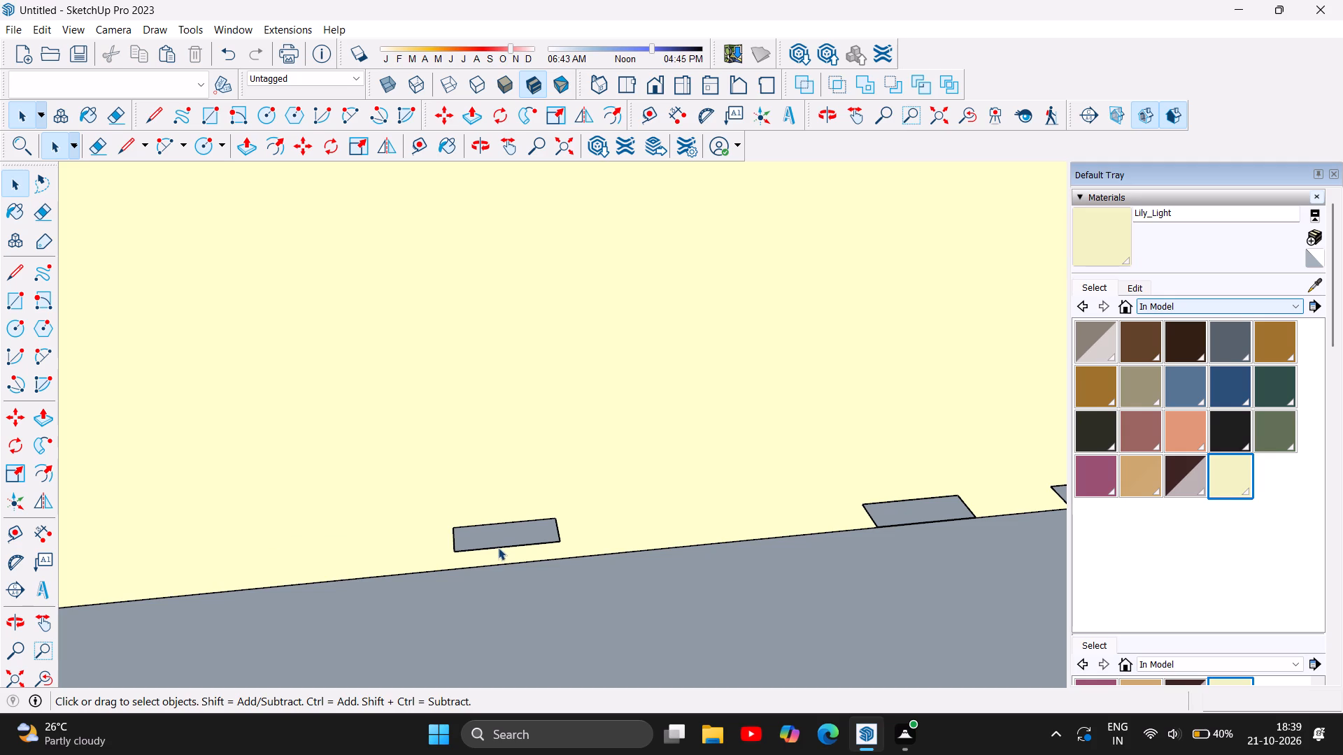
Delete all edges of the leftover base rectangle of the removed slat second farthest from the tall cabinet.
left_click(498, 548)
key("Delete")
left_click(454, 539)
key("Delete")
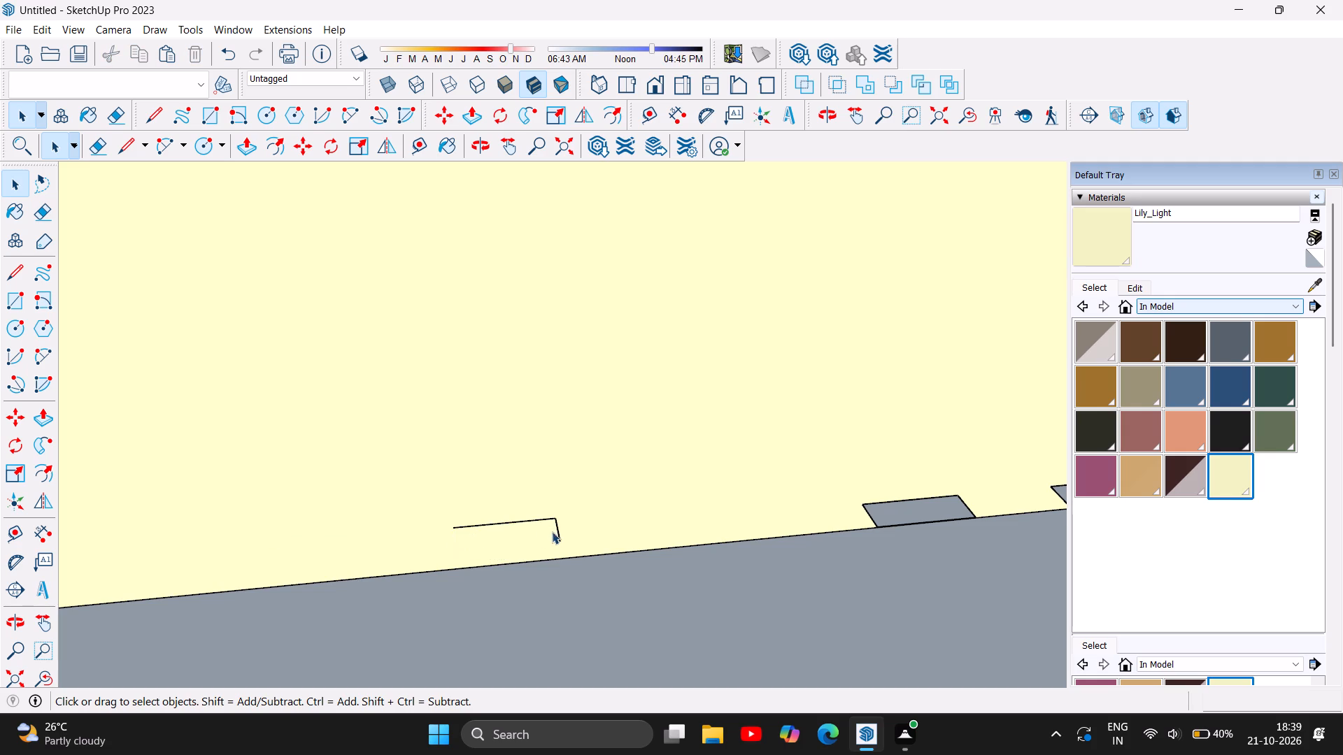
left_click(555, 528)
key("Delete")
left_click(520, 518)
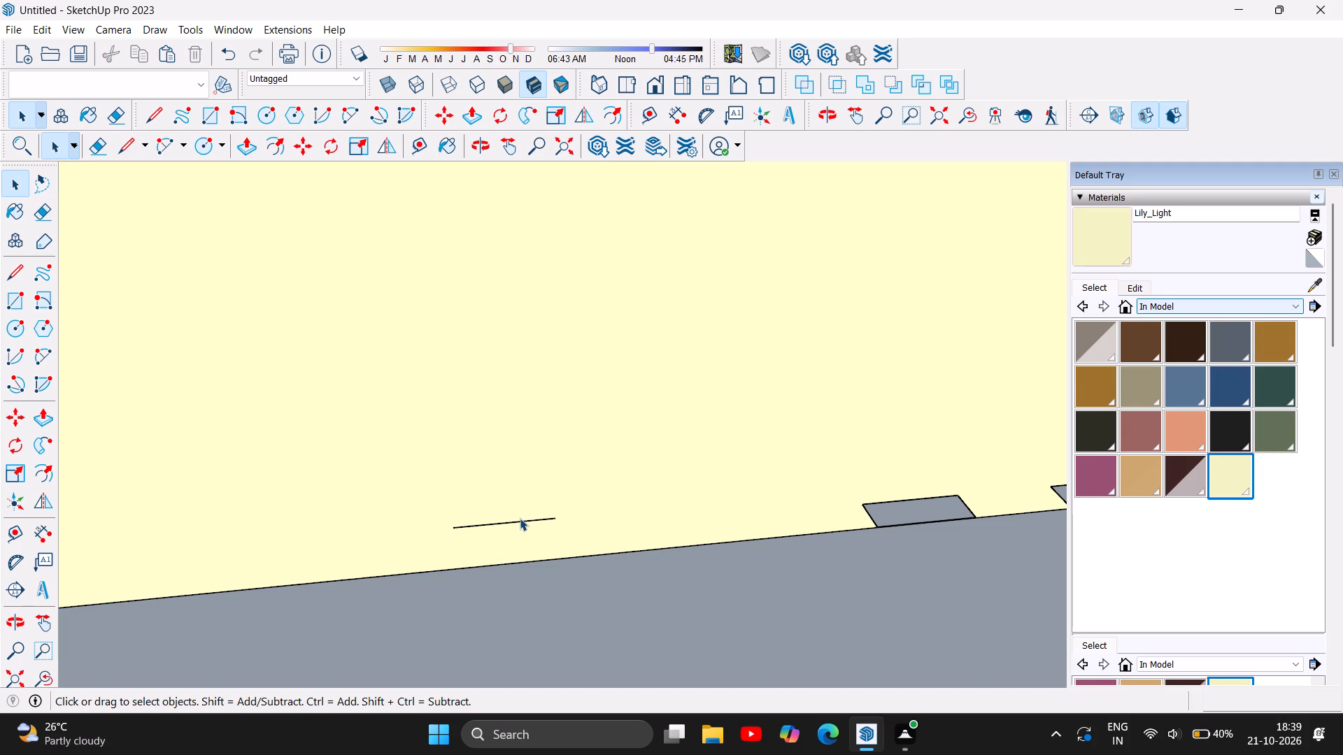
left_click(520, 519)
key("Delete")
Delete all edges of the leftover base rectangle farthest from the tall cabinet among the three remaining.
scroll(208, 508, "down", 5)
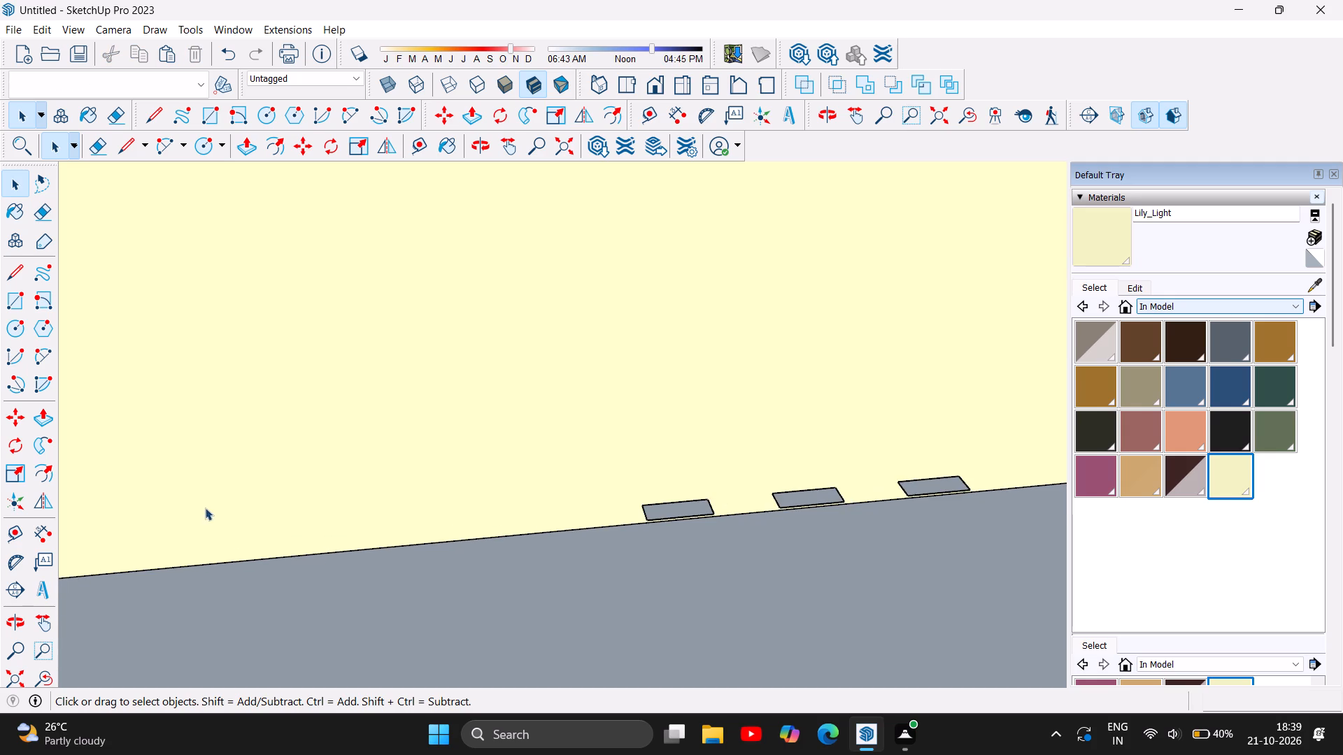
scroll(820, 474, "up", 4)
scroll(629, 562, "up", 10)
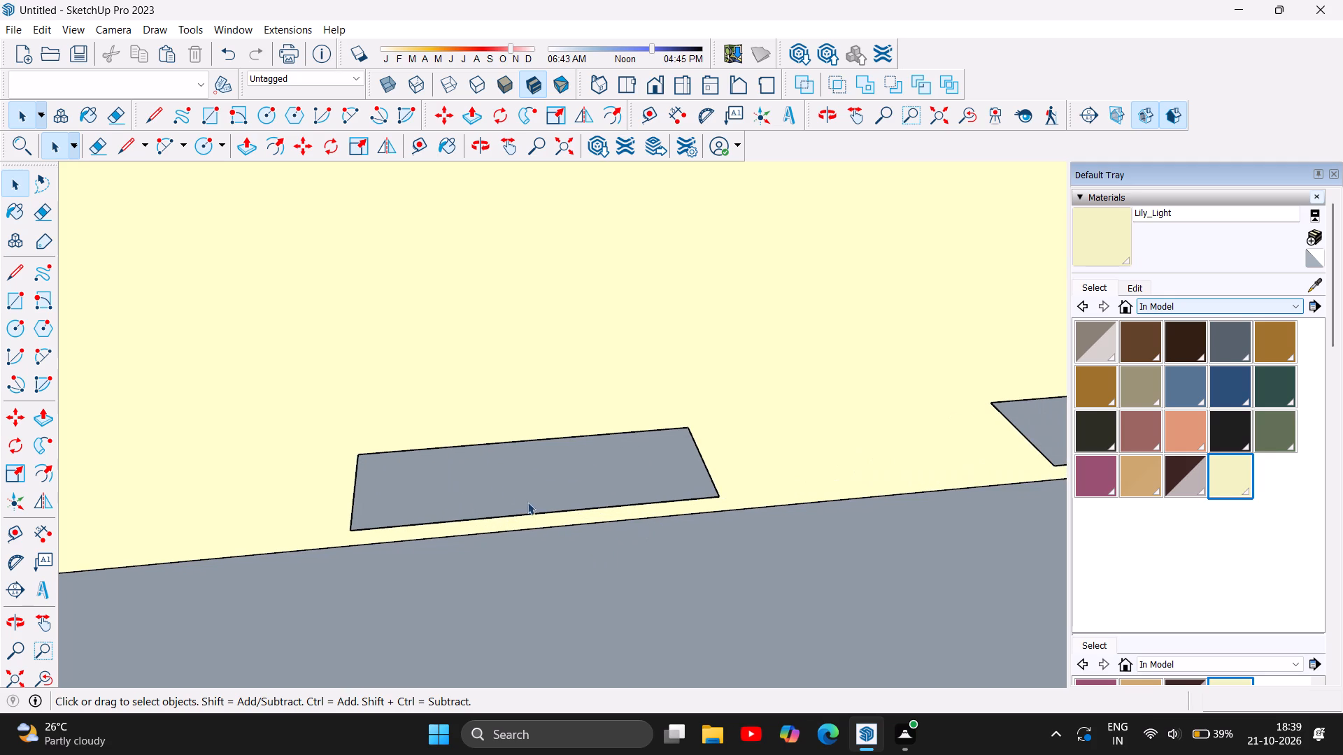
left_click(546, 511)
key("Delete")
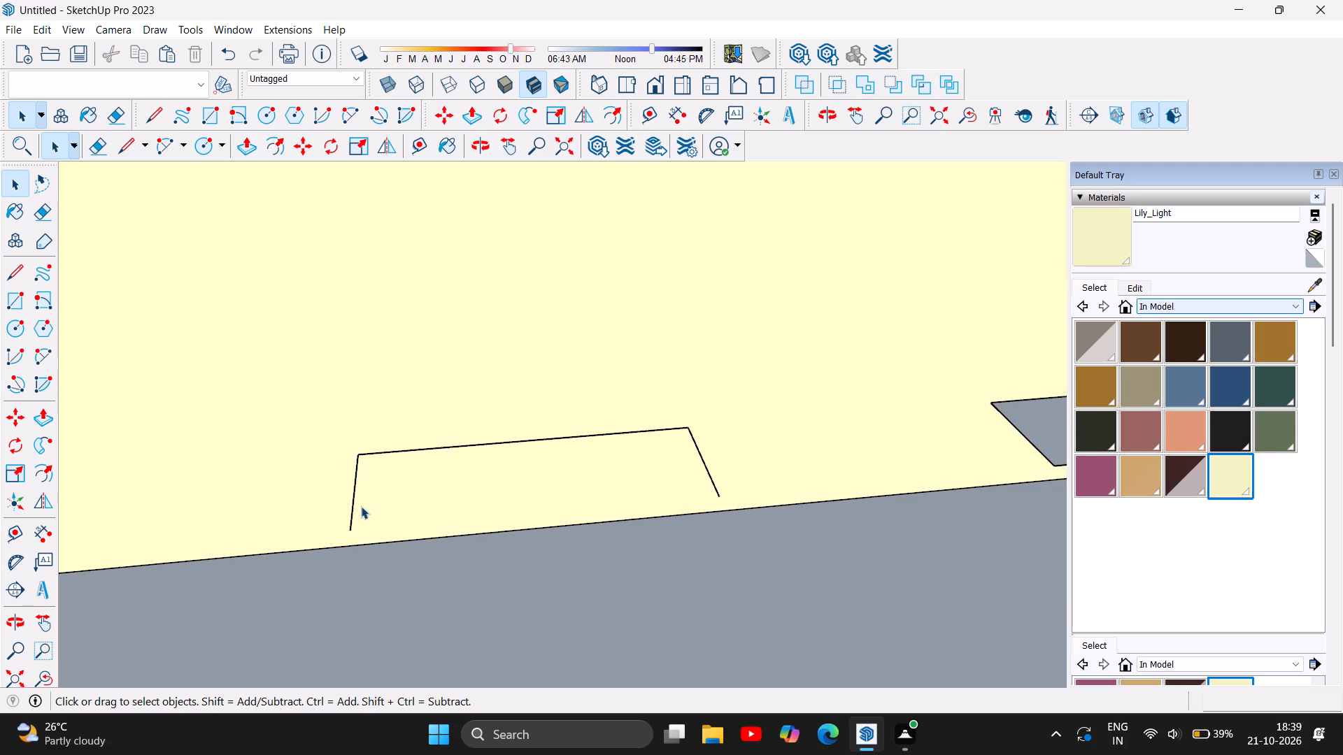
left_click(352, 505)
key("Delete")
left_click(704, 465)
key("Delete")
left_click(602, 433)
key("Delete")
Delete the face and all edges of the leftover base rectangle second nearest the tall cabinet.
scroll(250, 456, "down", 10)
scroll(667, 412, "up", 4)
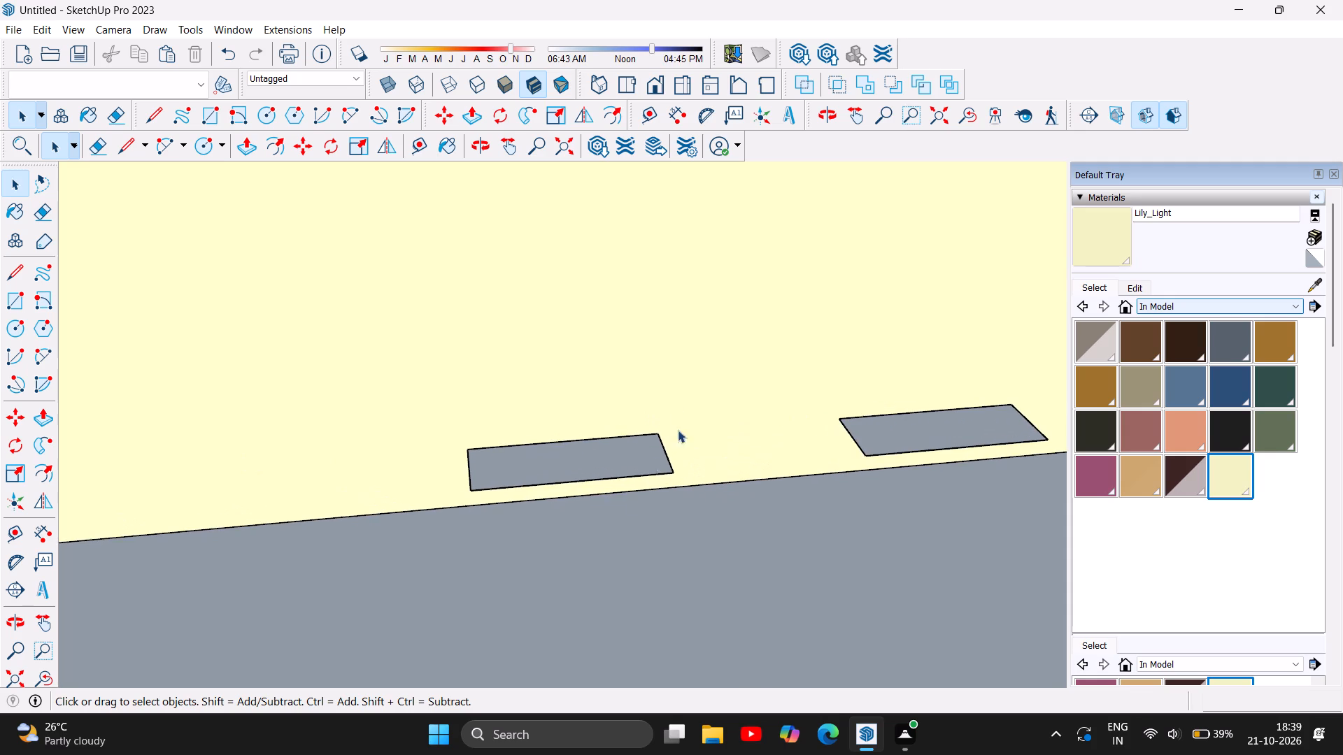
left_click(597, 477)
key("Delete")
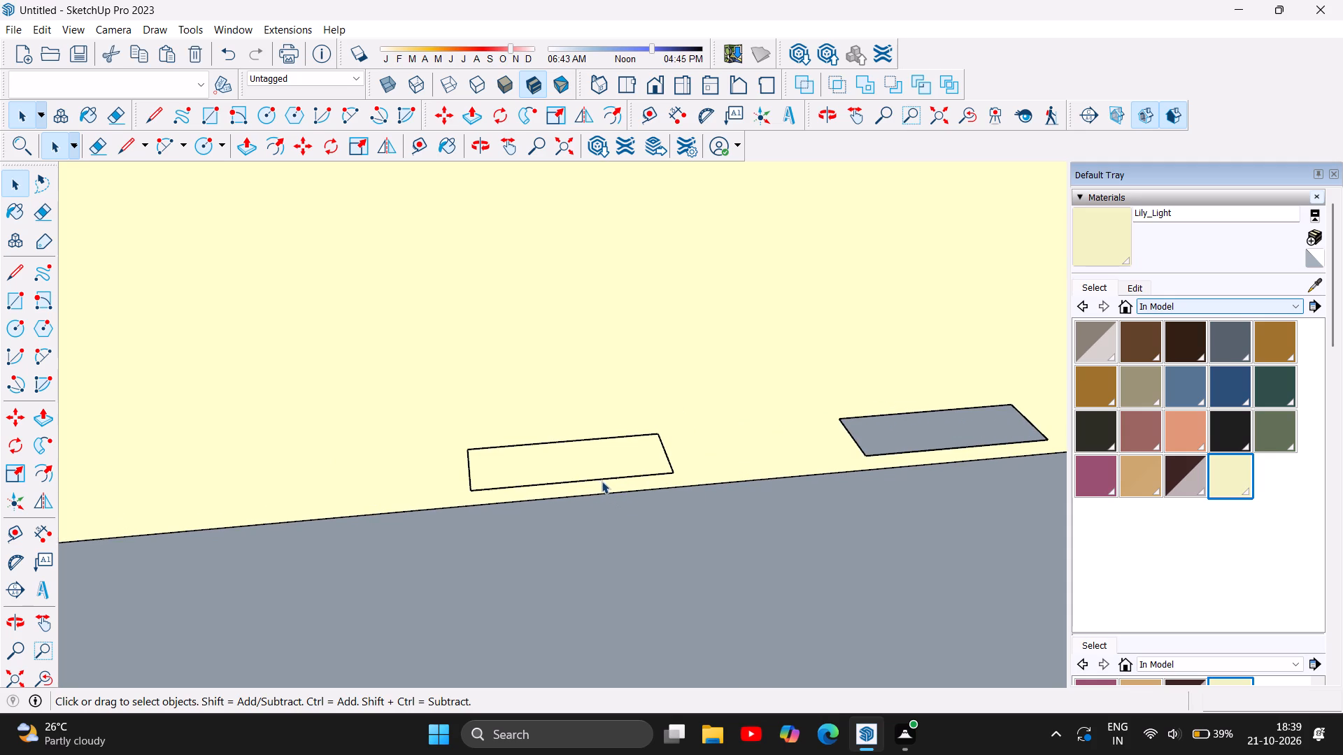
left_click(597, 478)
key("Delete")
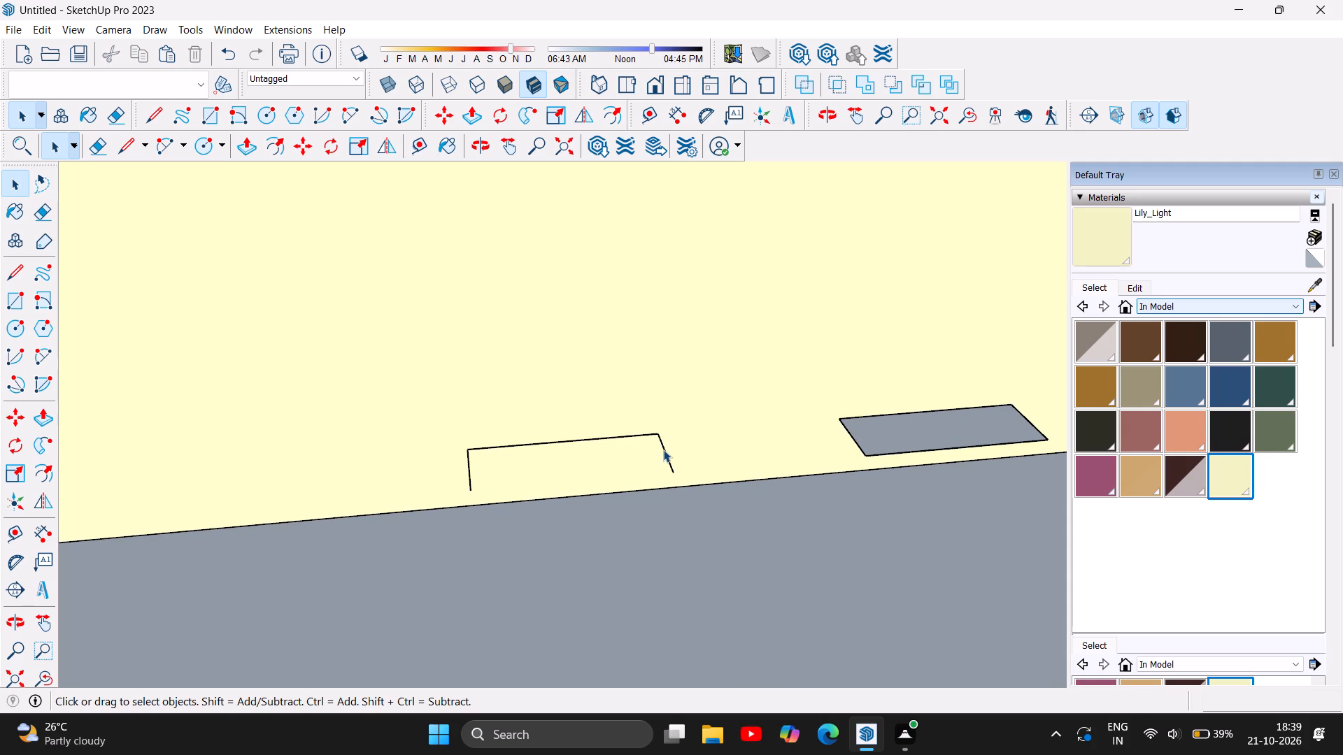
left_click(663, 450)
key("Delete")
left_click(620, 436)
key("Delete")
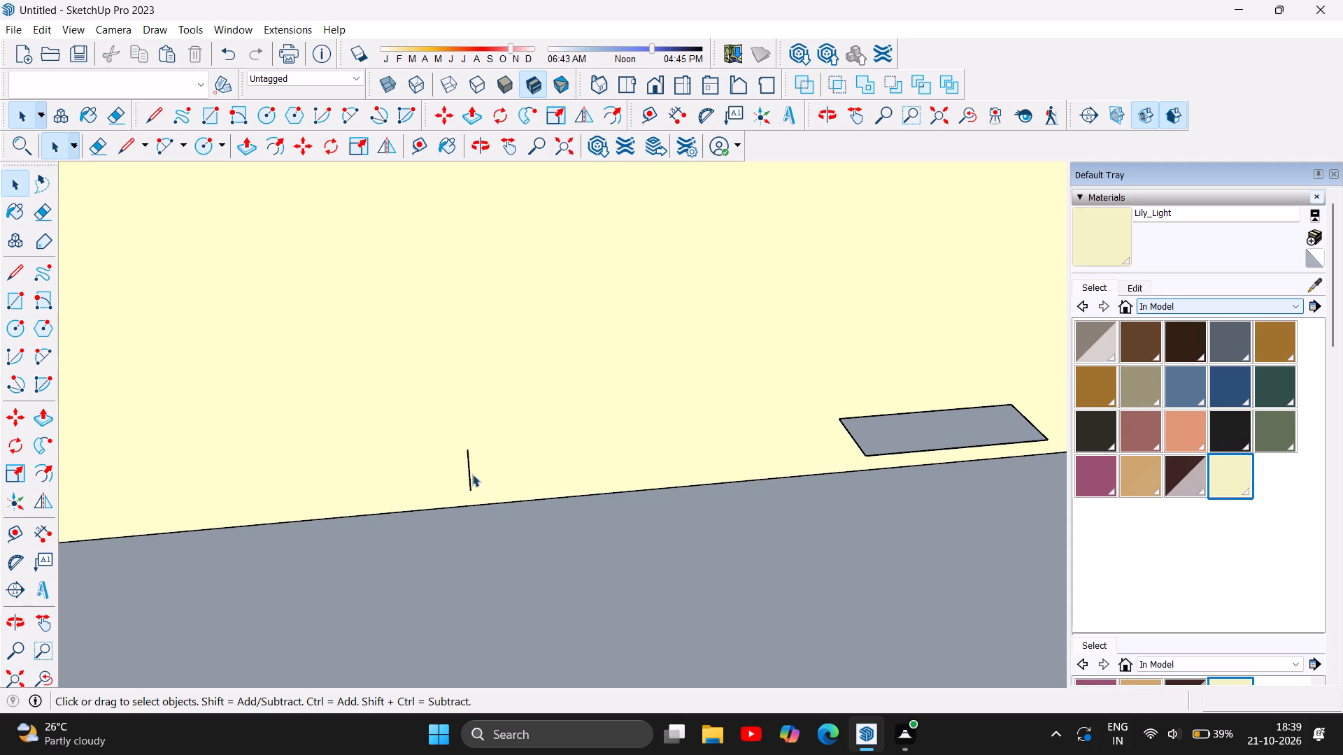
left_click(470, 474)
key("Delete")
Delete all edges of the last leftover base rectangle, the one nearest the tall cabinet.
scroll(264, 469, "down", 4)
scroll(386, 450, "down", 4)
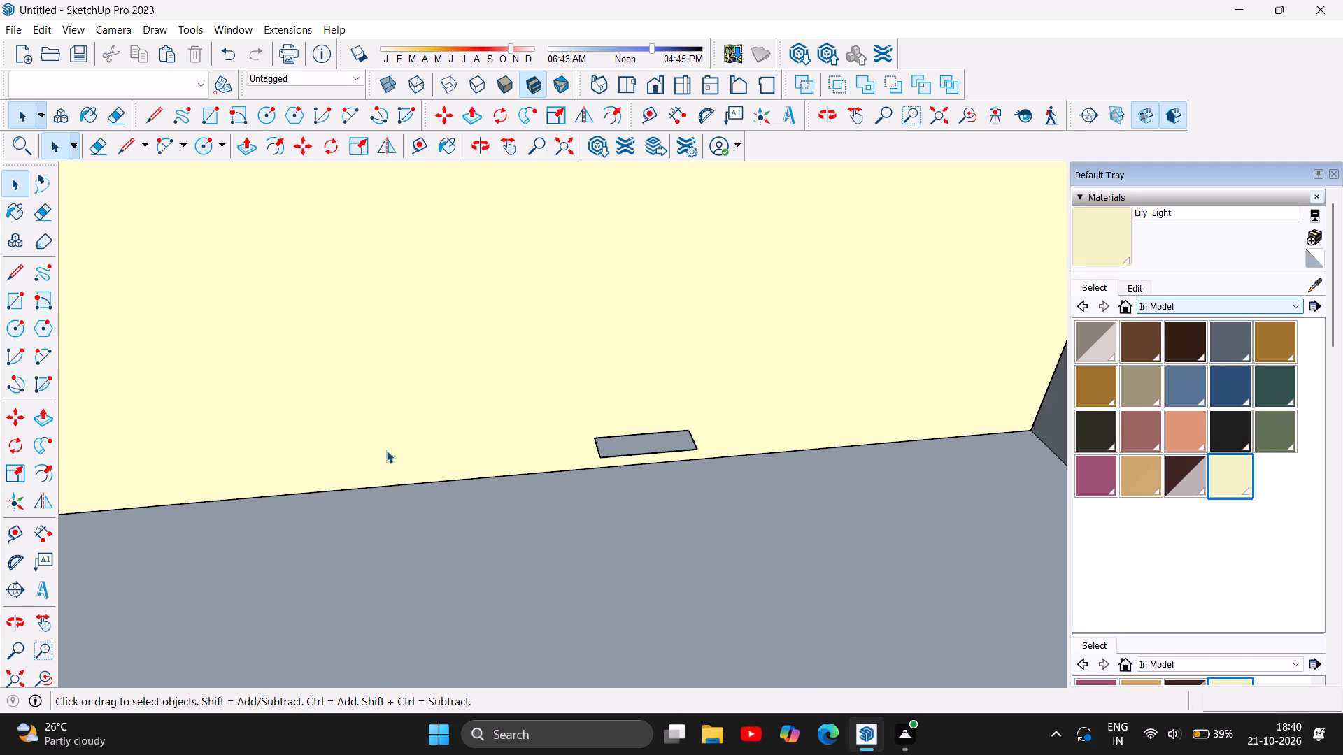
scroll(704, 414, "up", 5)
scroll(645, 465, "up", 5)
left_click(629, 455)
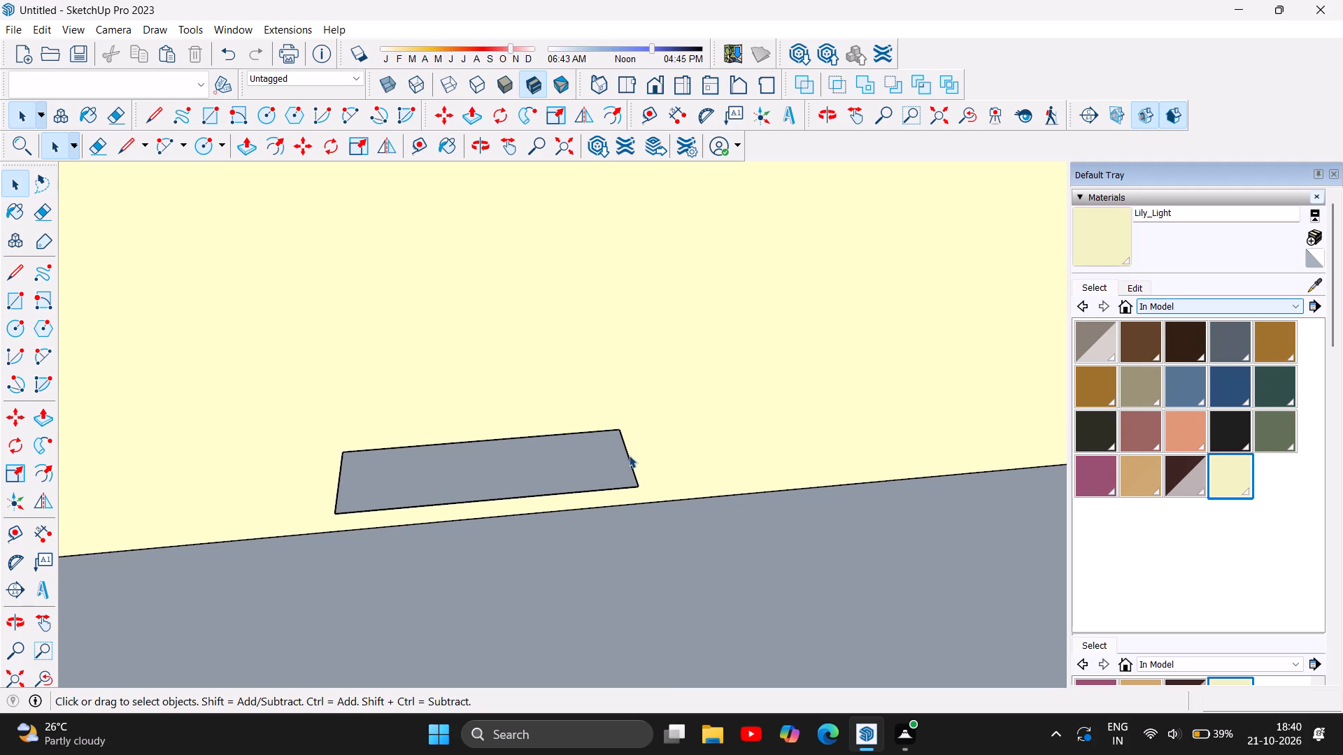
key("Delete")
left_click(567, 495)
key("Delete")
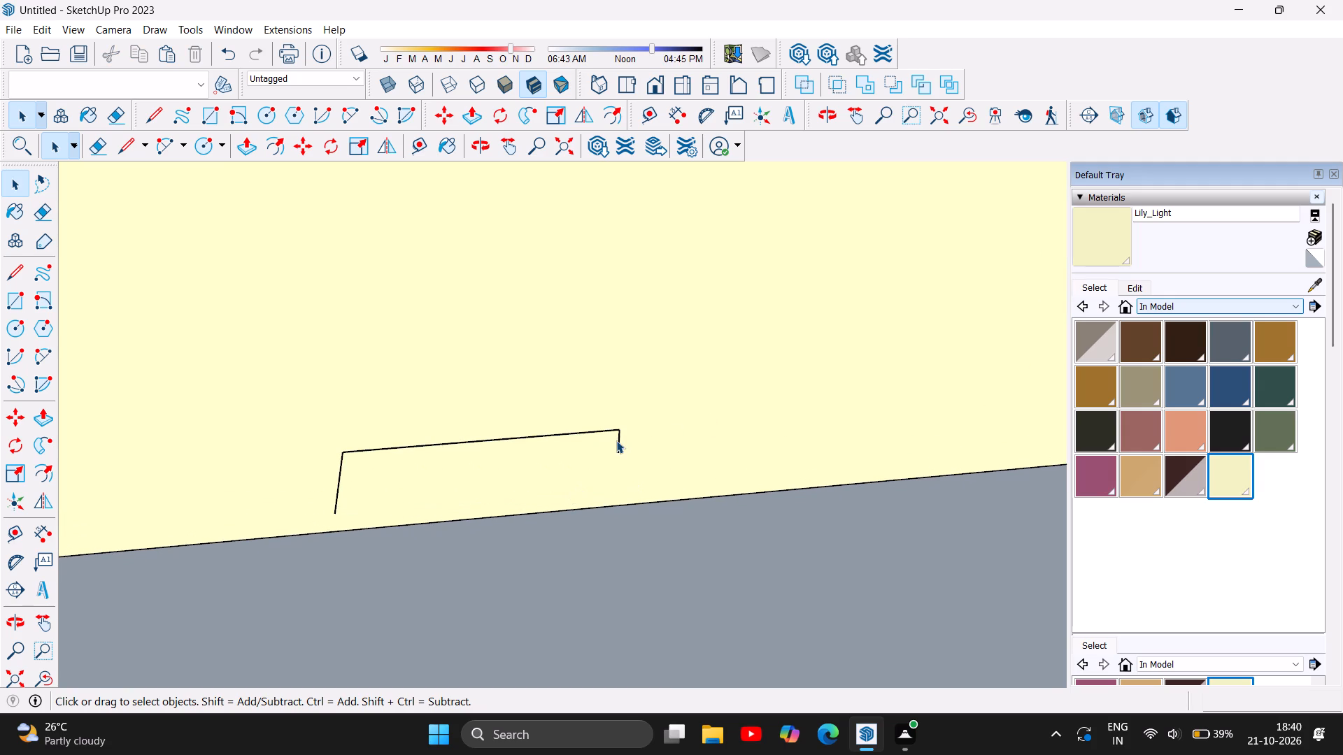
left_click(616, 440)
key("Delete")
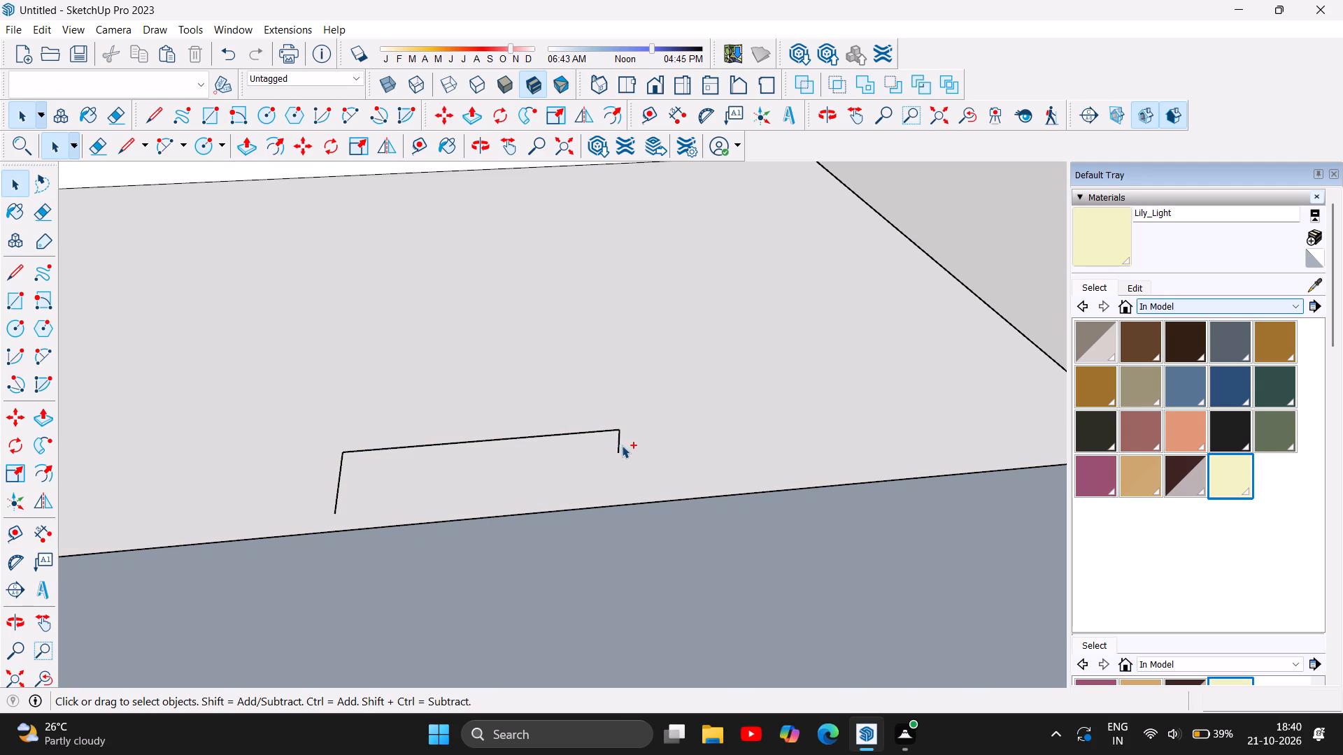
key("ctrl+z")
left_click(621, 443)
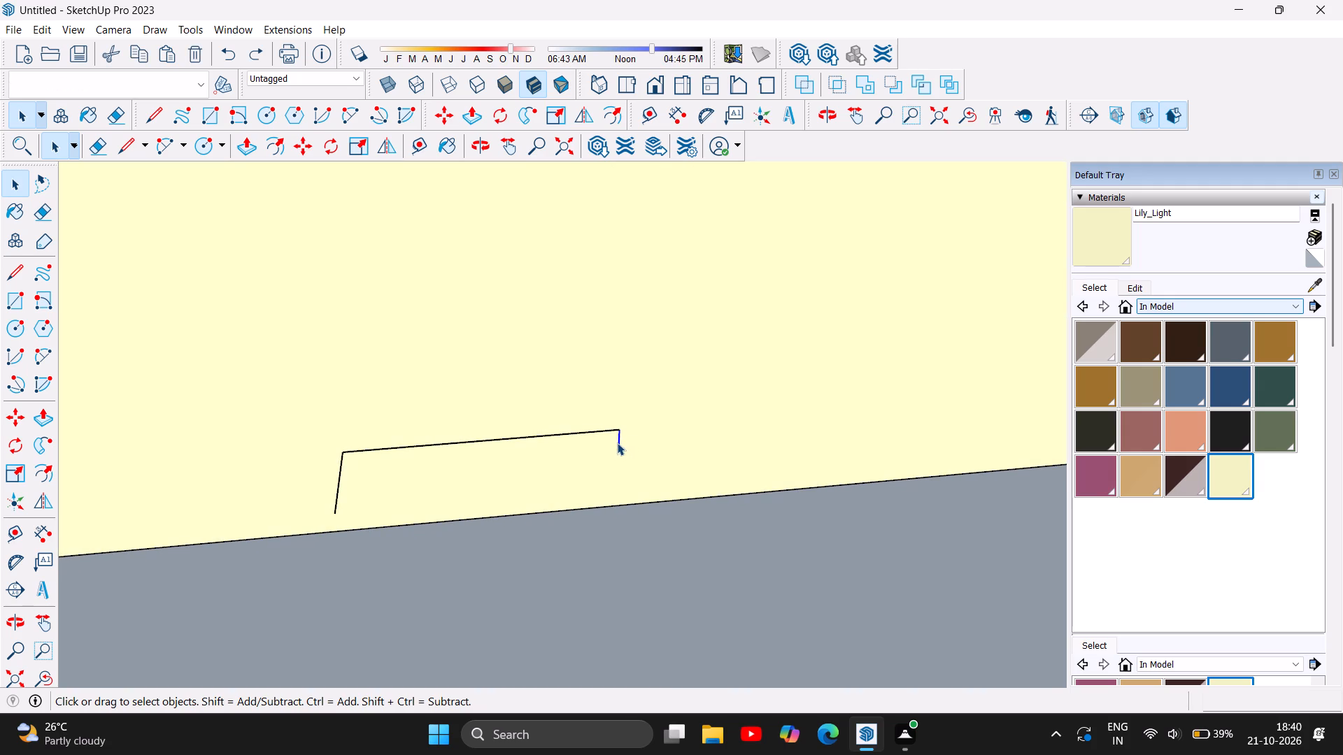
key("Delete")
double_click(584, 432)
key("Delete")
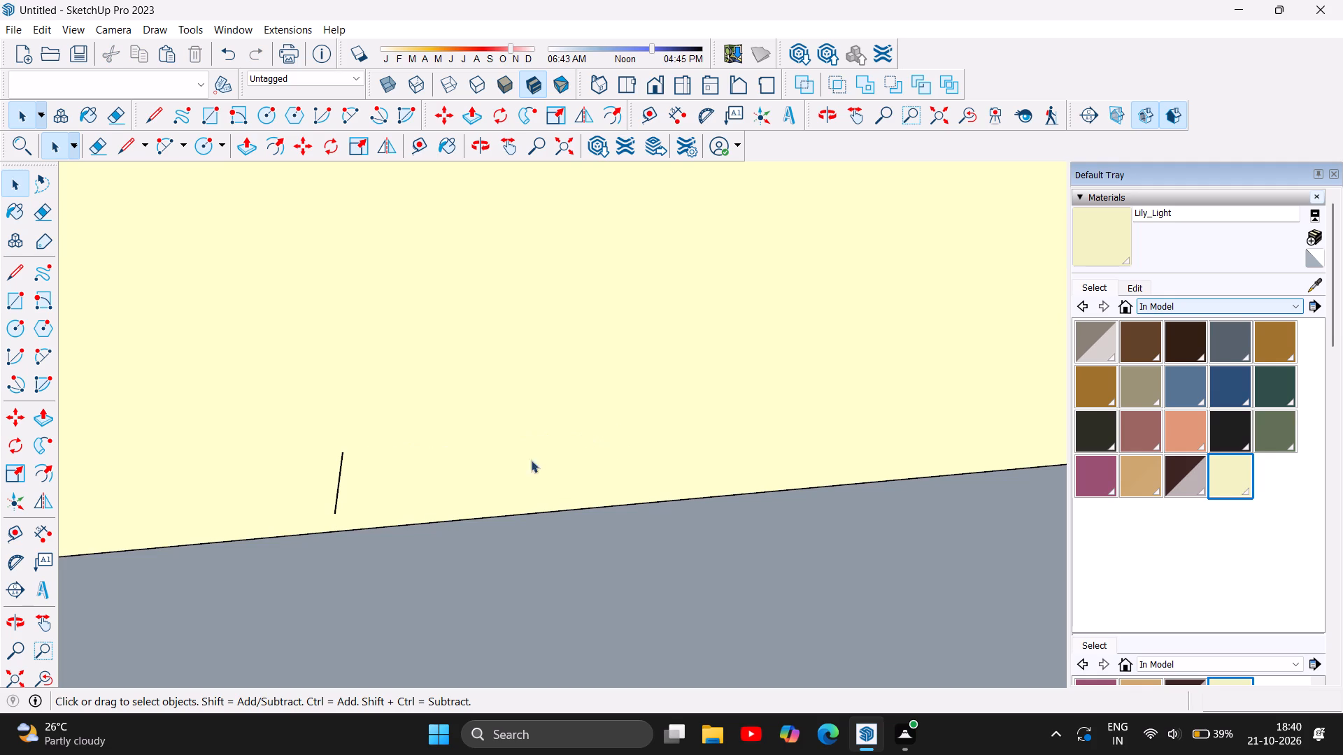
left_click(338, 483)
key("Delete")
Delete the stray short vertical line on the cream wall above the low cabinet, near the tall cabinet.
scroll(414, 438, "down", 17)
scroll(526, 408, "down", 6)
scroll(567, 345, "down", 3)
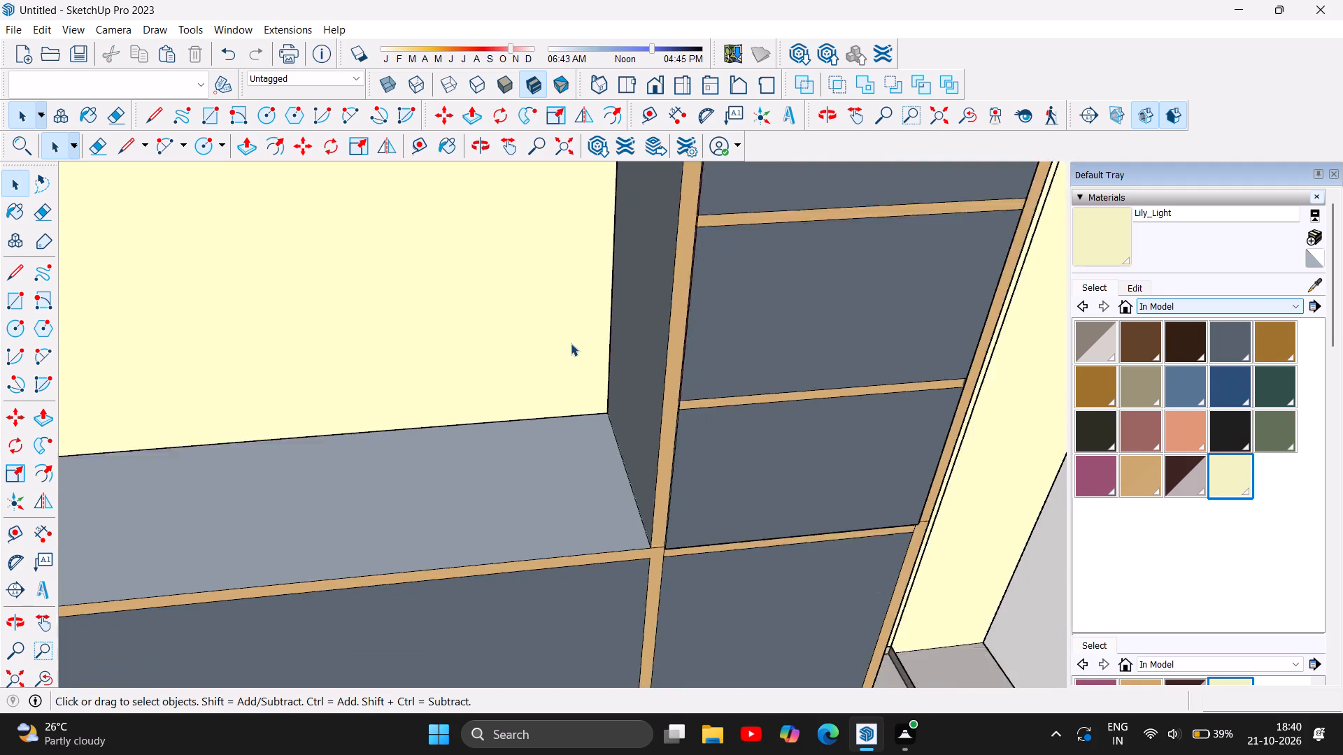
scroll(571, 343, "down", 3)
scroll(628, 424, "down", 7)
scroll(453, 319, "up", 12)
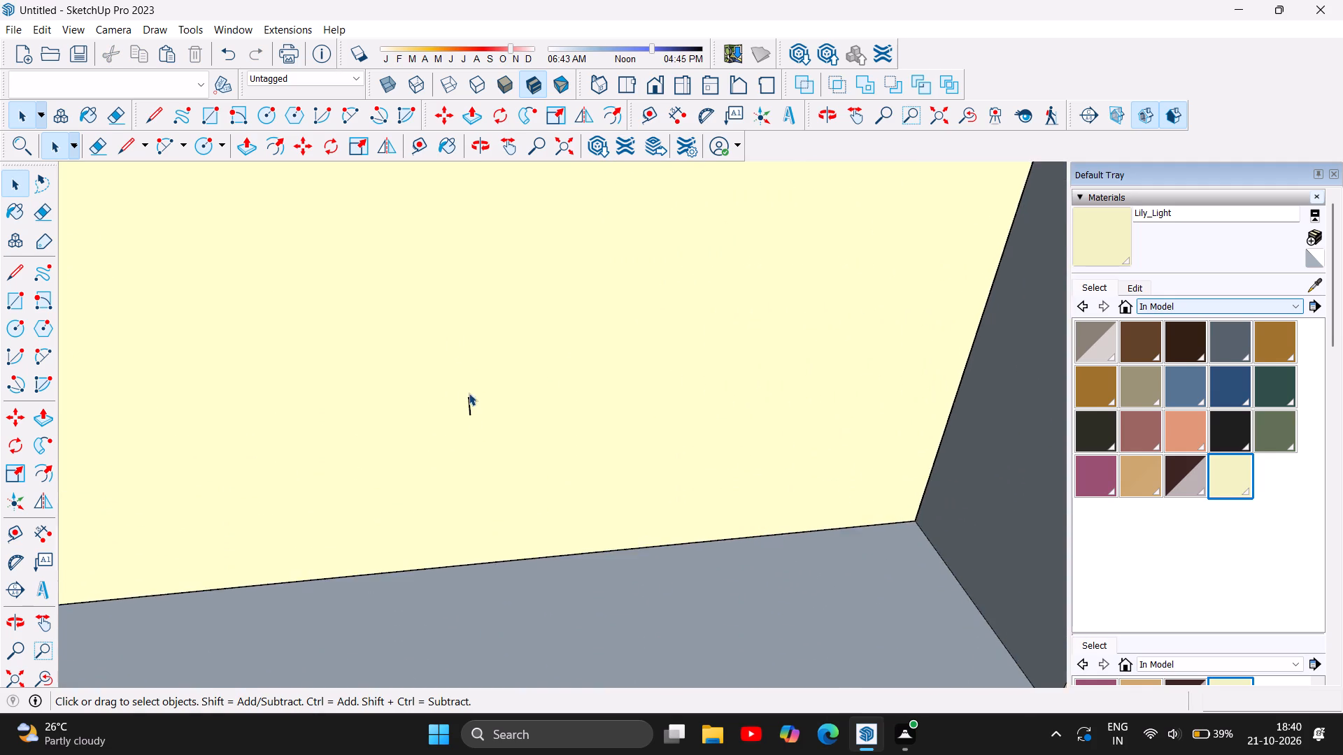
scroll(469, 393, "up", 5)
left_click(469, 425)
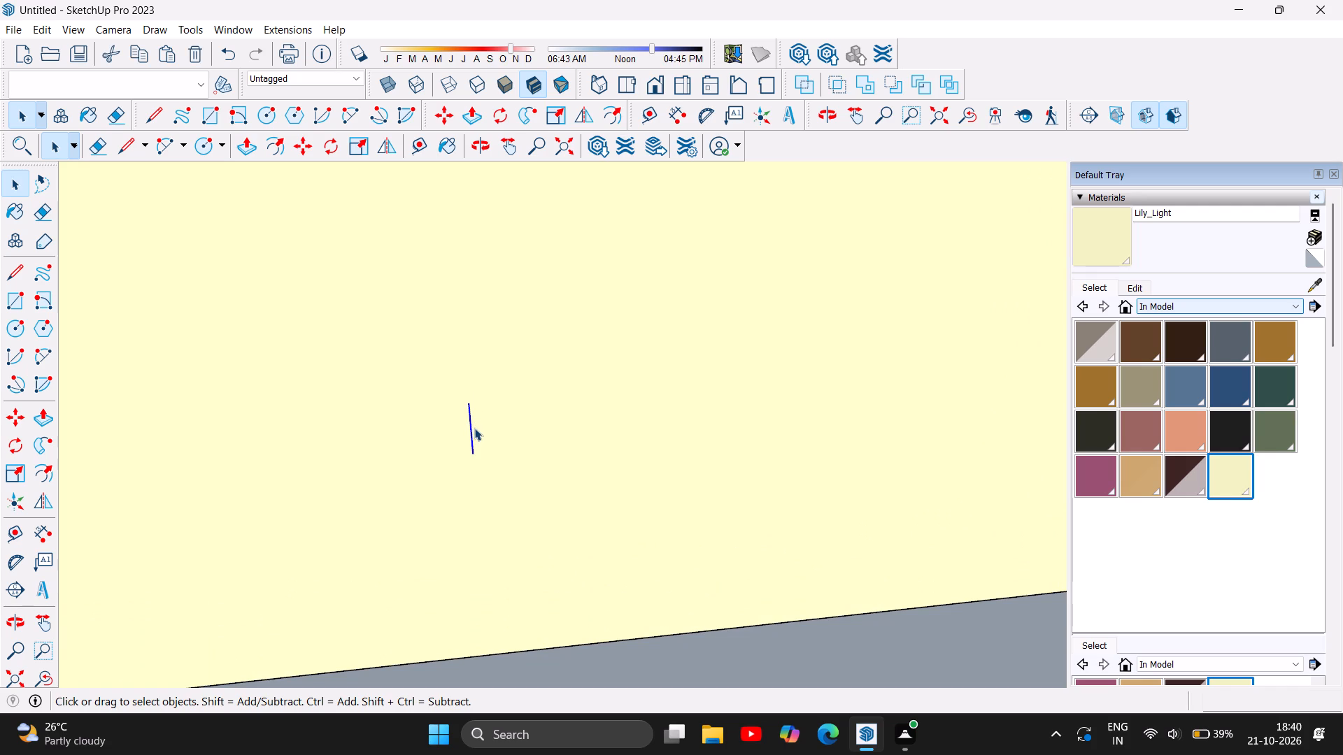
key("Delete")
Delete the underside line and the two dark slat-top remnants beside the last remaining slat at the wall panel's top edge.
scroll(476, 426, "down", 13)
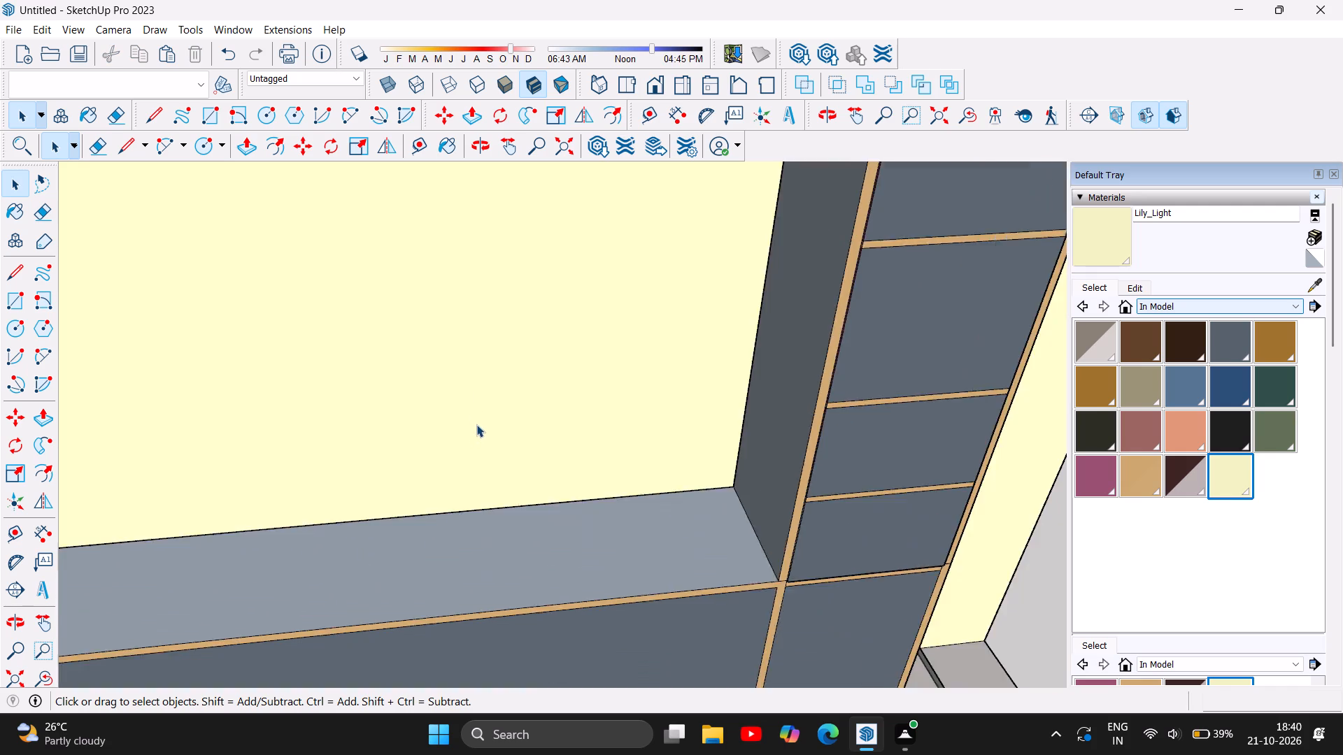
scroll(522, 451, "down", 14)
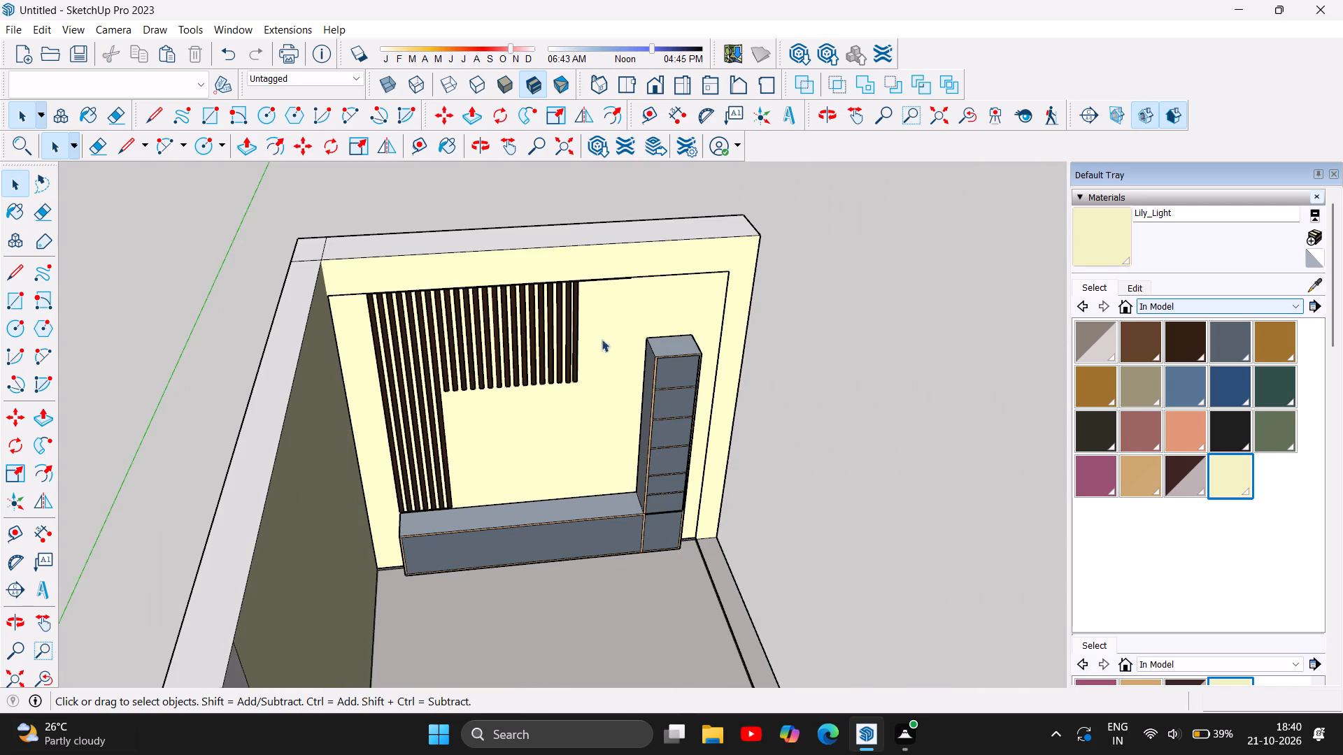
scroll(622, 252, "up", 17)
scroll(585, 328, "up", 6)
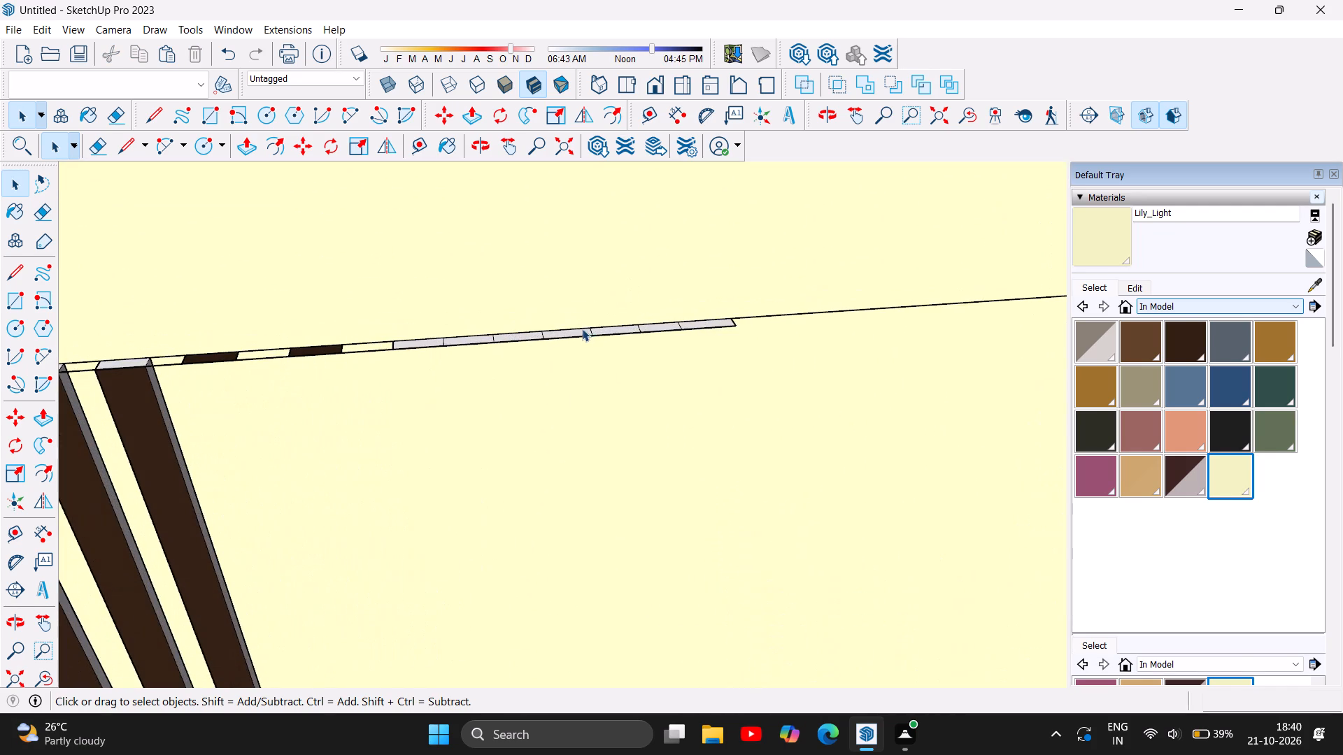
left_click(169, 363)
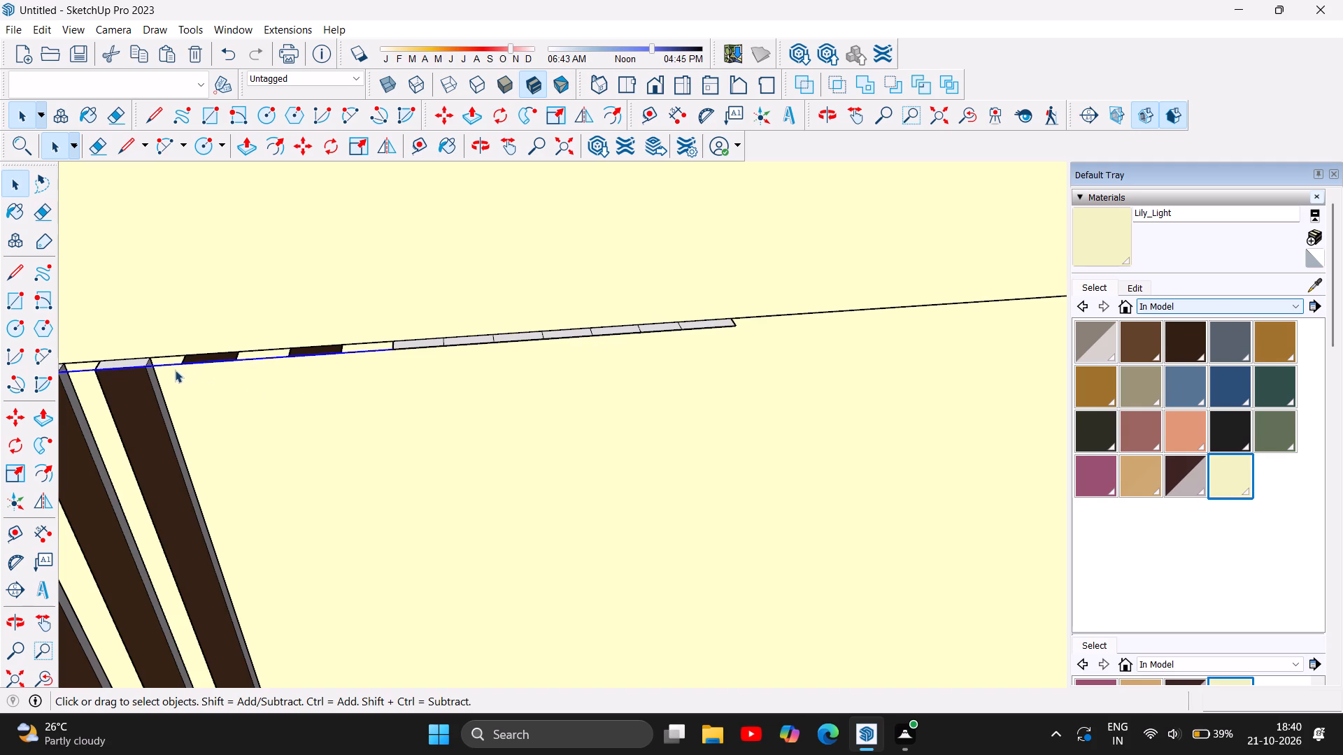
key("Delete")
left_click(215, 361)
key("Delete")
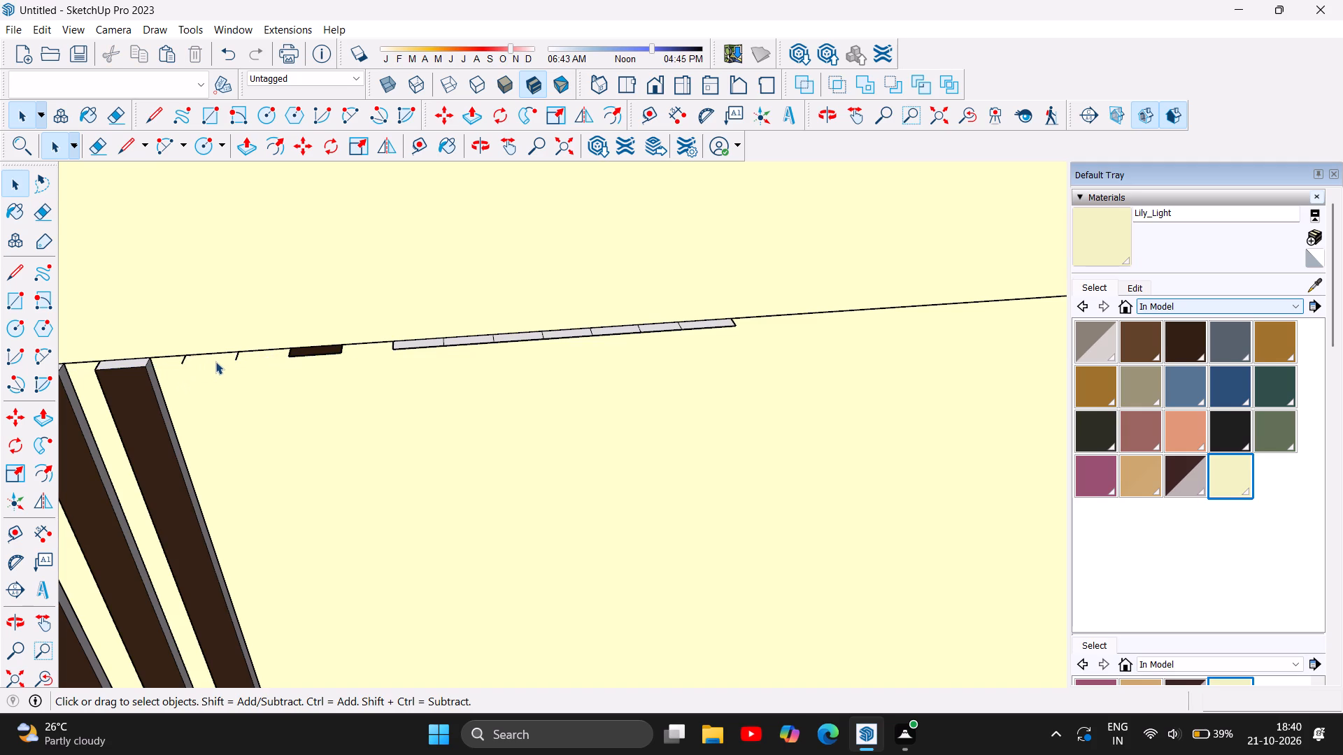
double_click(307, 350)
key("Delete")
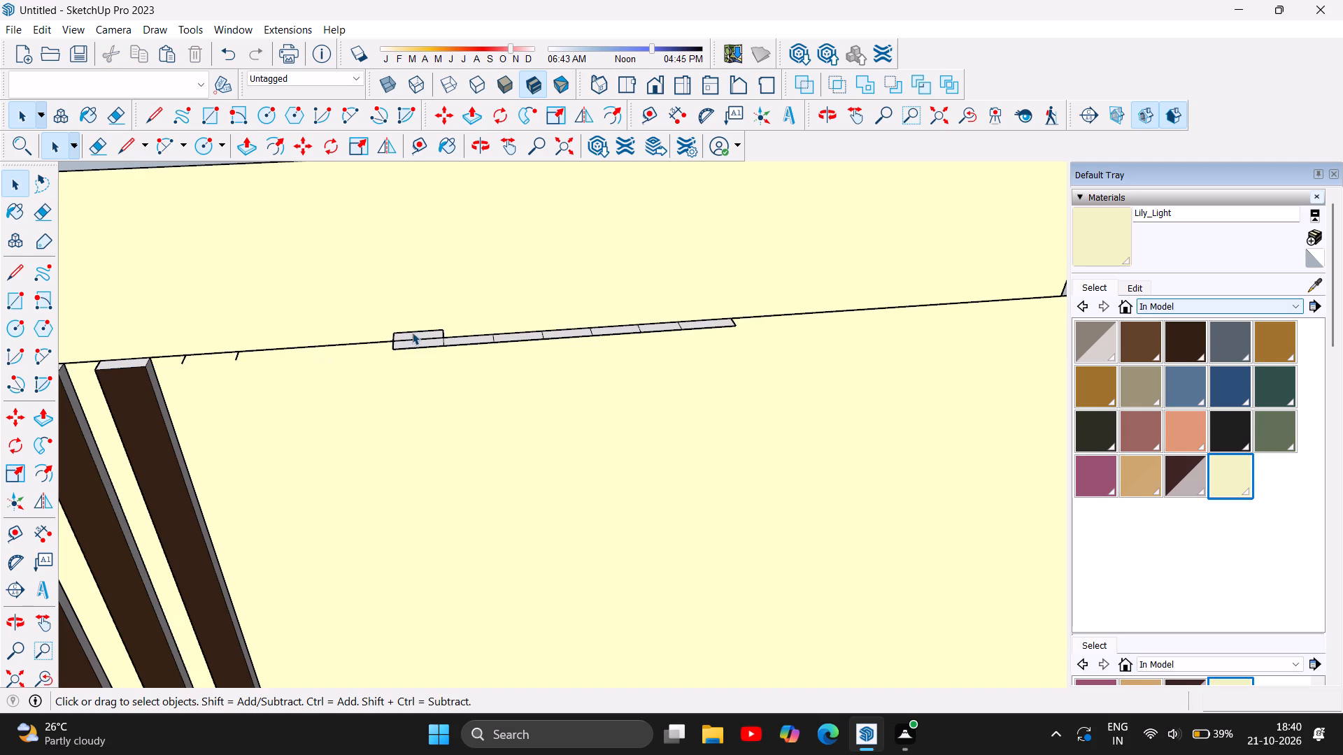
Delete the two pale top-strip faces nearest the slats, plus the outline edges around the first one.
left_click(414, 346)
key("Delete")
left_click(447, 342)
key("Delete")
double_click(423, 331)
key("Delete")
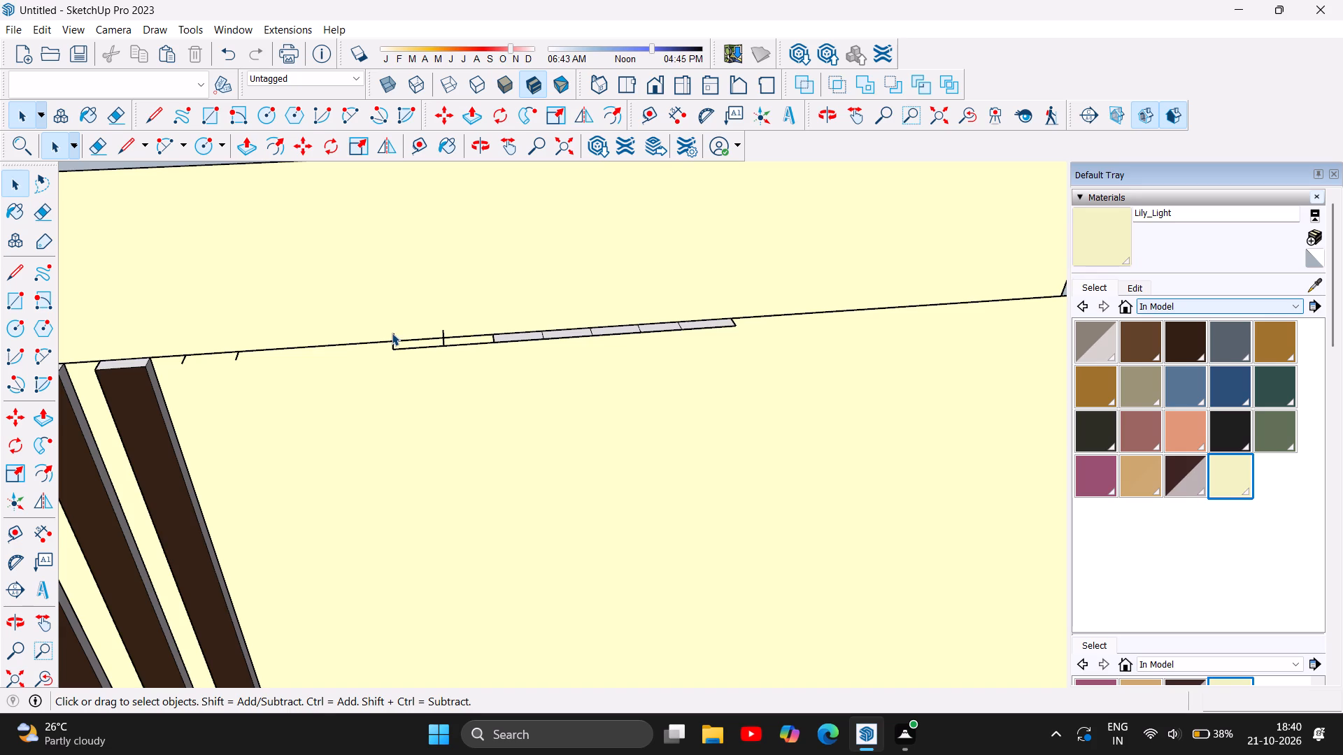
double_click(392, 333)
key("Delete")
left_click(397, 346)
key("Delete")
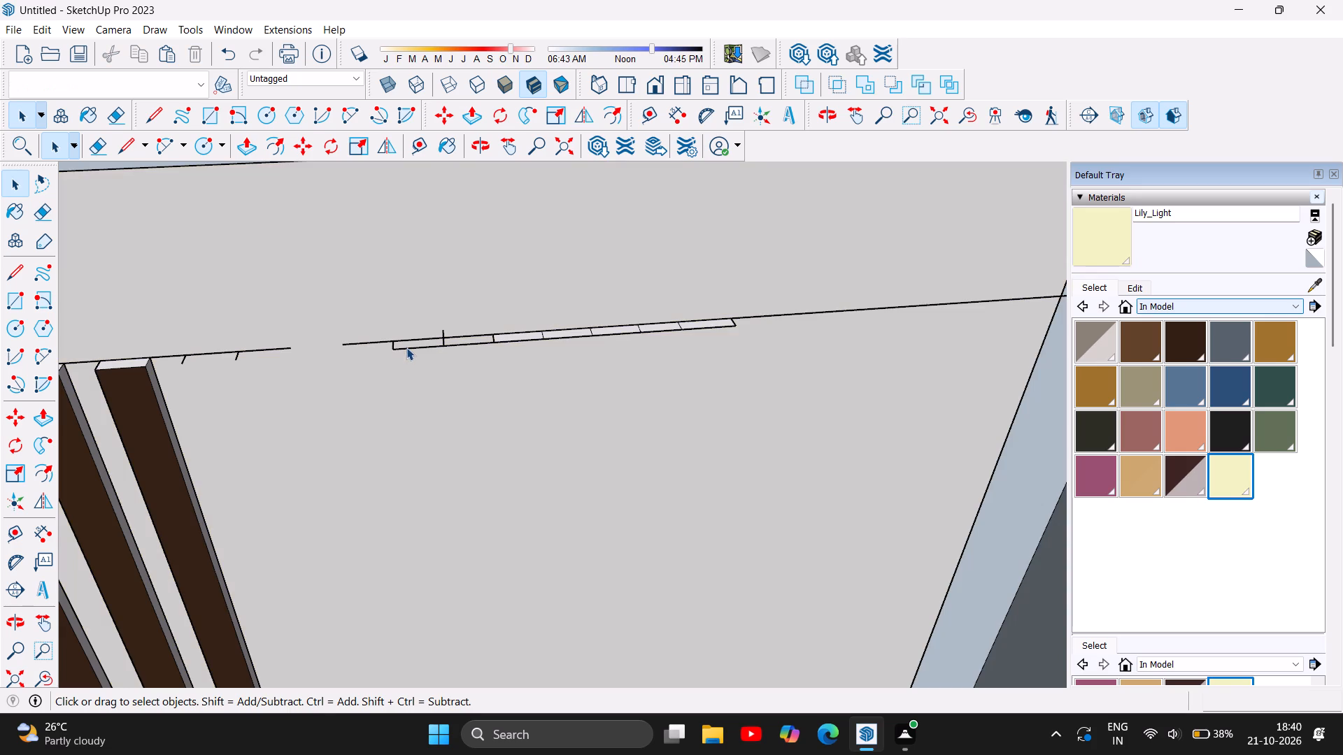
key("ctrl+z")
double_click(413, 347)
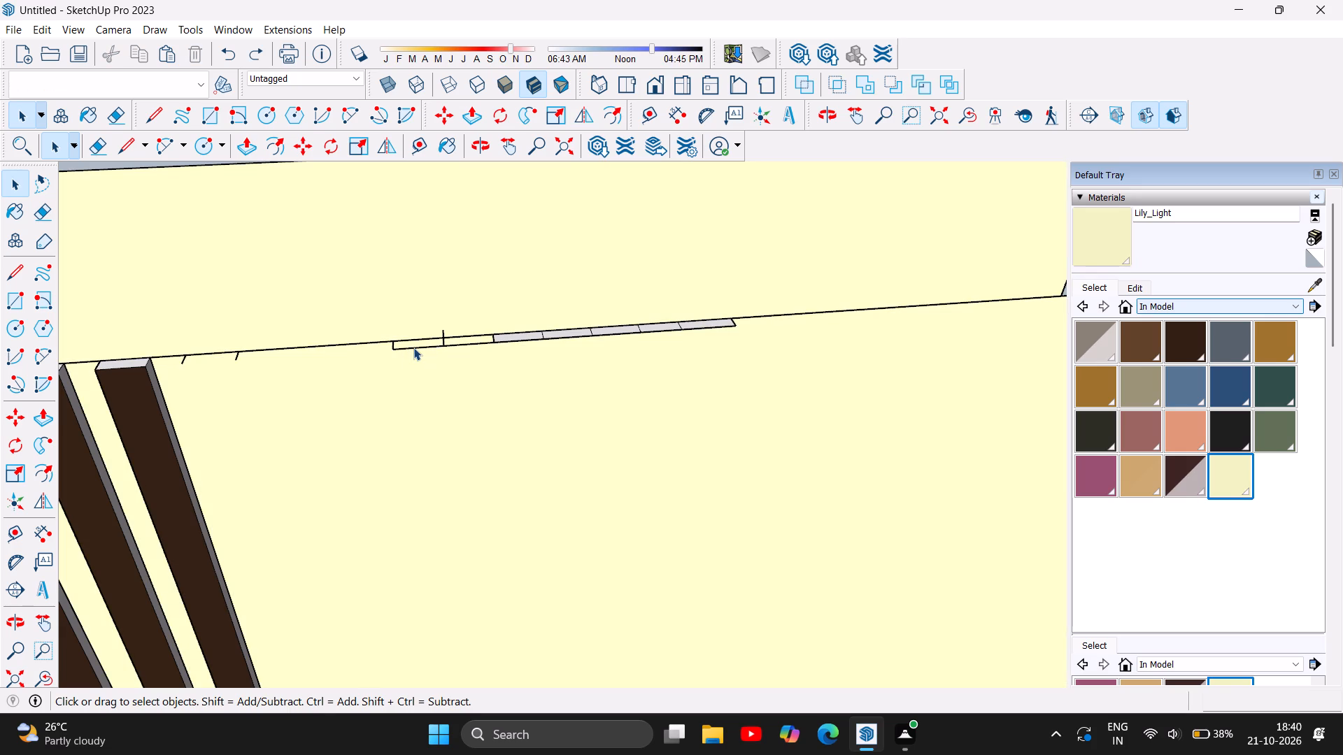
key("Delete")
left_click(391, 344)
key("Delete")
Delete the short vertical divider and the lower edge left by the second pale segment of the top strip.
left_click(443, 340)
key("Delete")
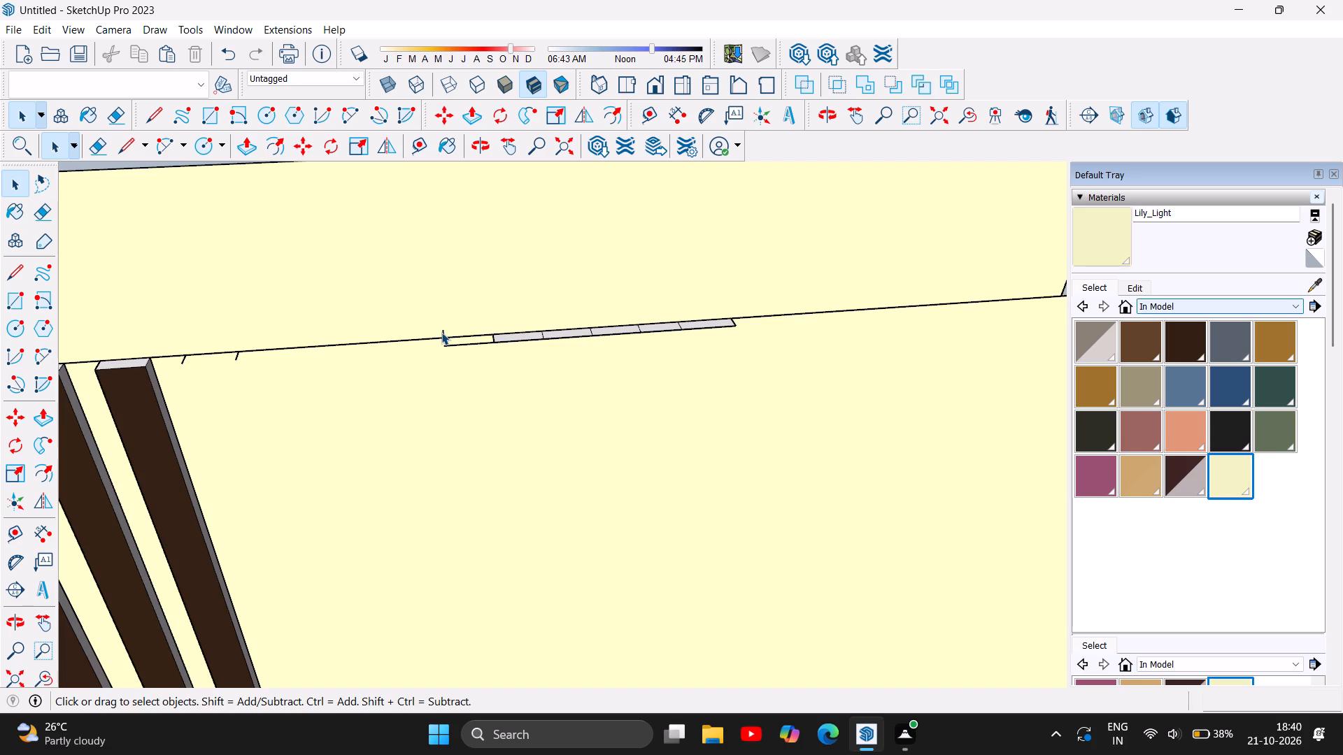
left_click(441, 332)
key("Delete")
left_click(448, 343)
key("Delete")
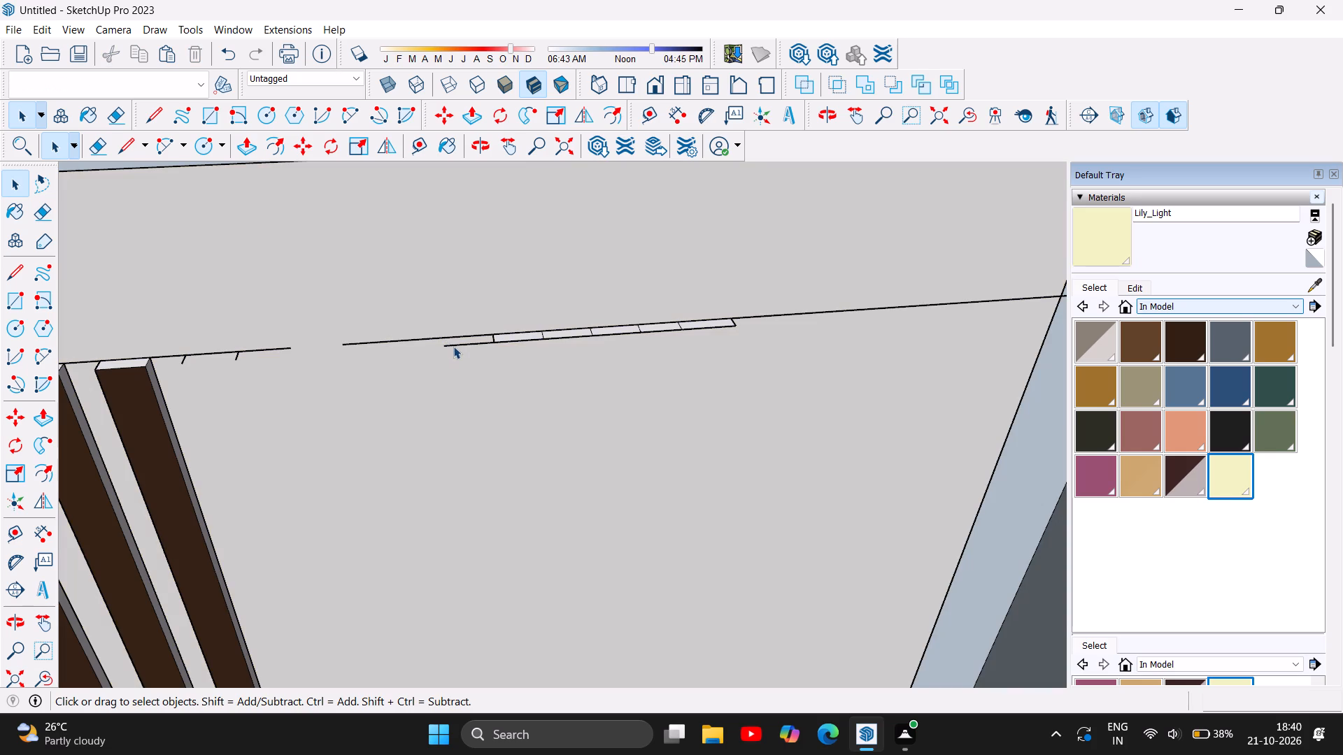
key("ctrl+z")
left_click(459, 345)
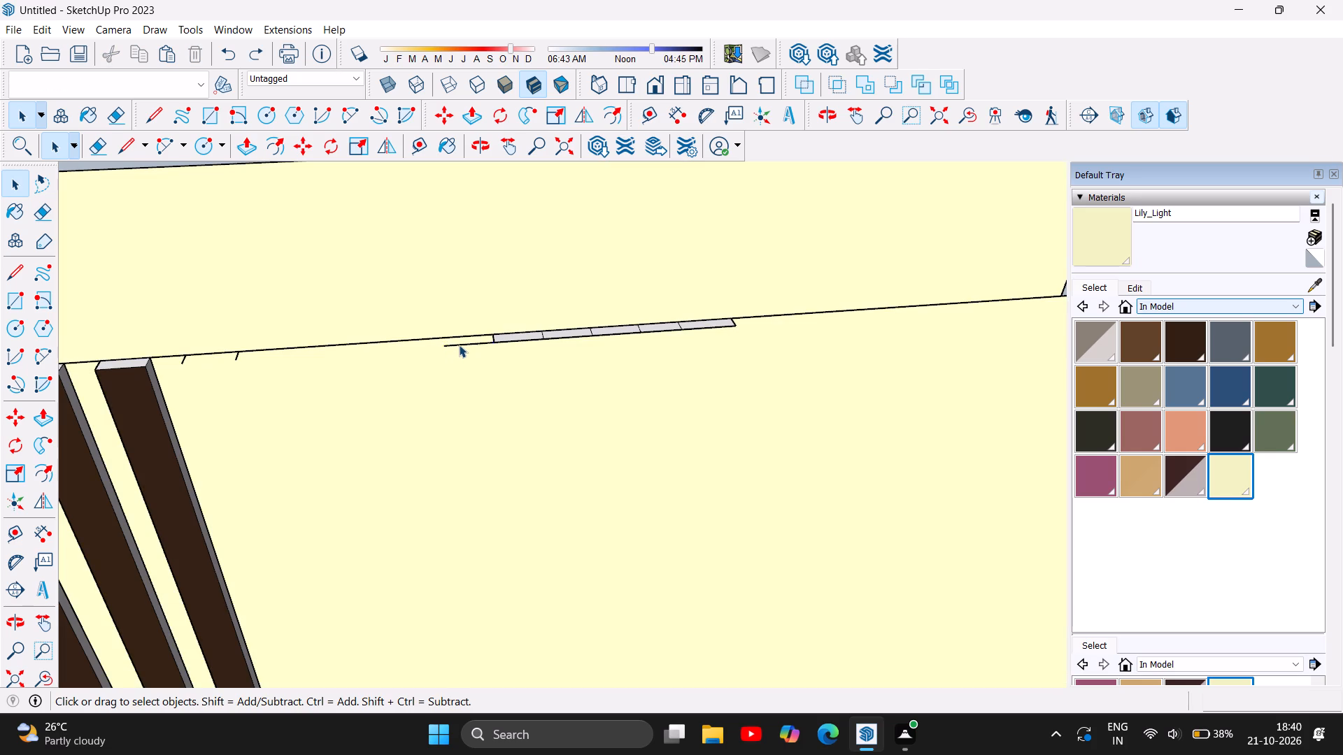
key("Delete")
Delete the remaining pale faces of the wall panel's top strip, including the edges around the segments nearest the tall cabinet.
left_click(512, 337)
key("Delete")
left_click(554, 333)
key("Delete")
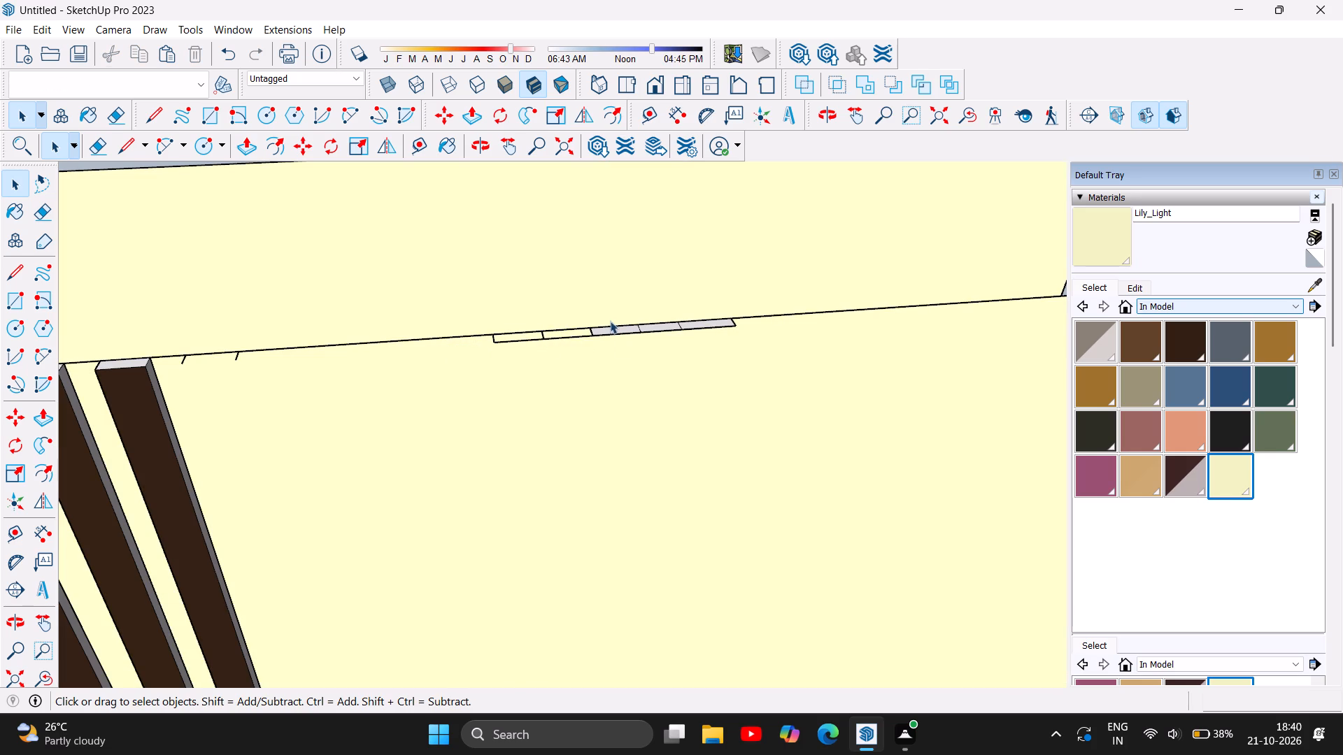
left_click(615, 326)
left_click(620, 331)
key("Delete")
double_click(645, 329)
key("Delete")
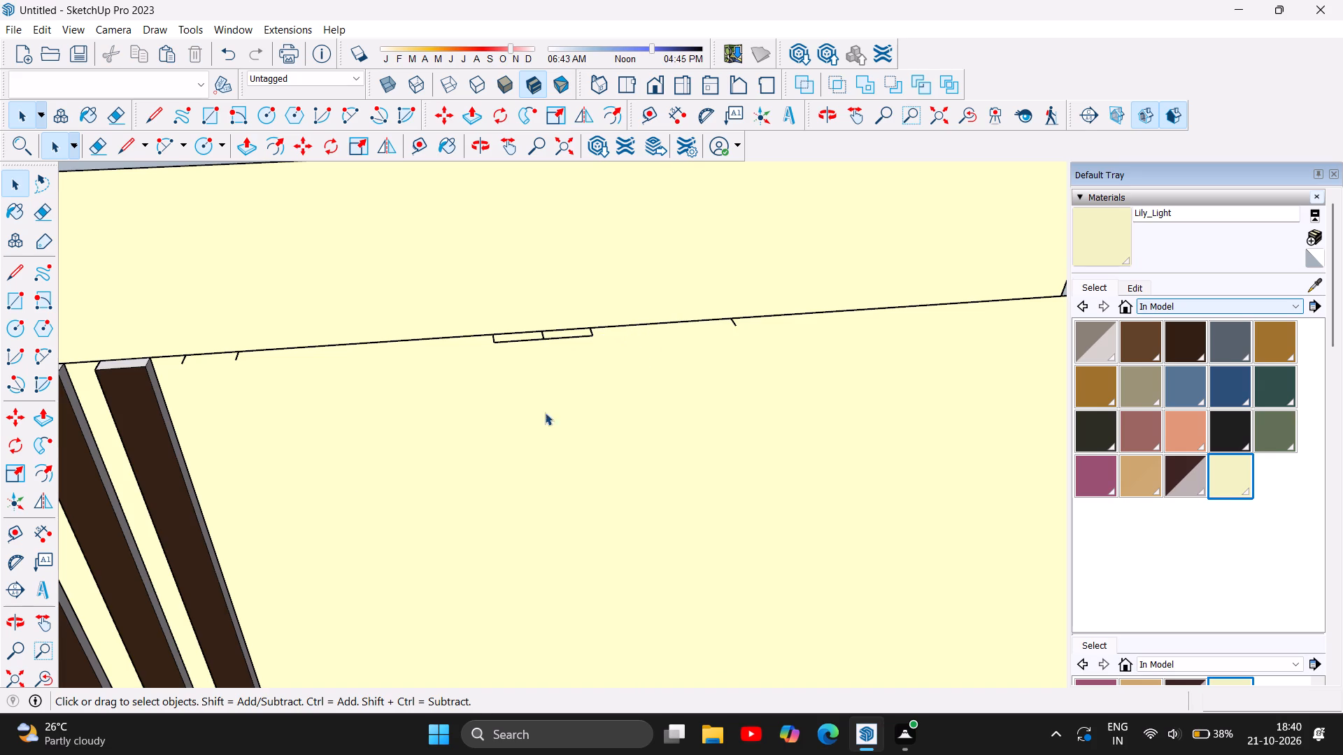
Delete the lower edges and the shared divider of the two outlined segments left along the wall panel's top edge.
left_click(515, 341)
key("Delete")
left_click(575, 336)
key("Delete")
left_click(544, 333)
key("Delete")
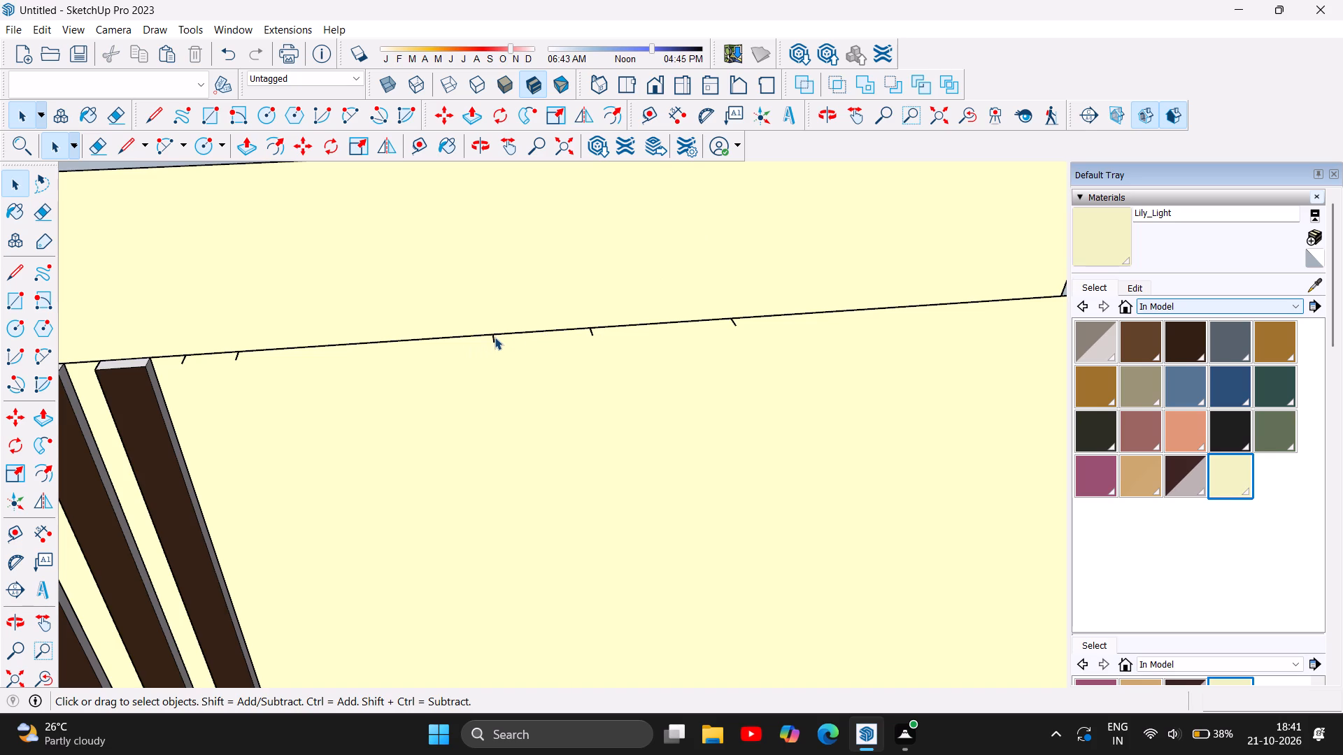
Delete the five short tick lines remaining along the wall panel's top edge between the last slat and the panel's end.
left_click(495, 337)
key("Delete")
left_click(591, 331)
key("Delete")
left_click(734, 320)
key("Delete")
left_click(239, 357)
key("Delete")
double_click(180, 361)
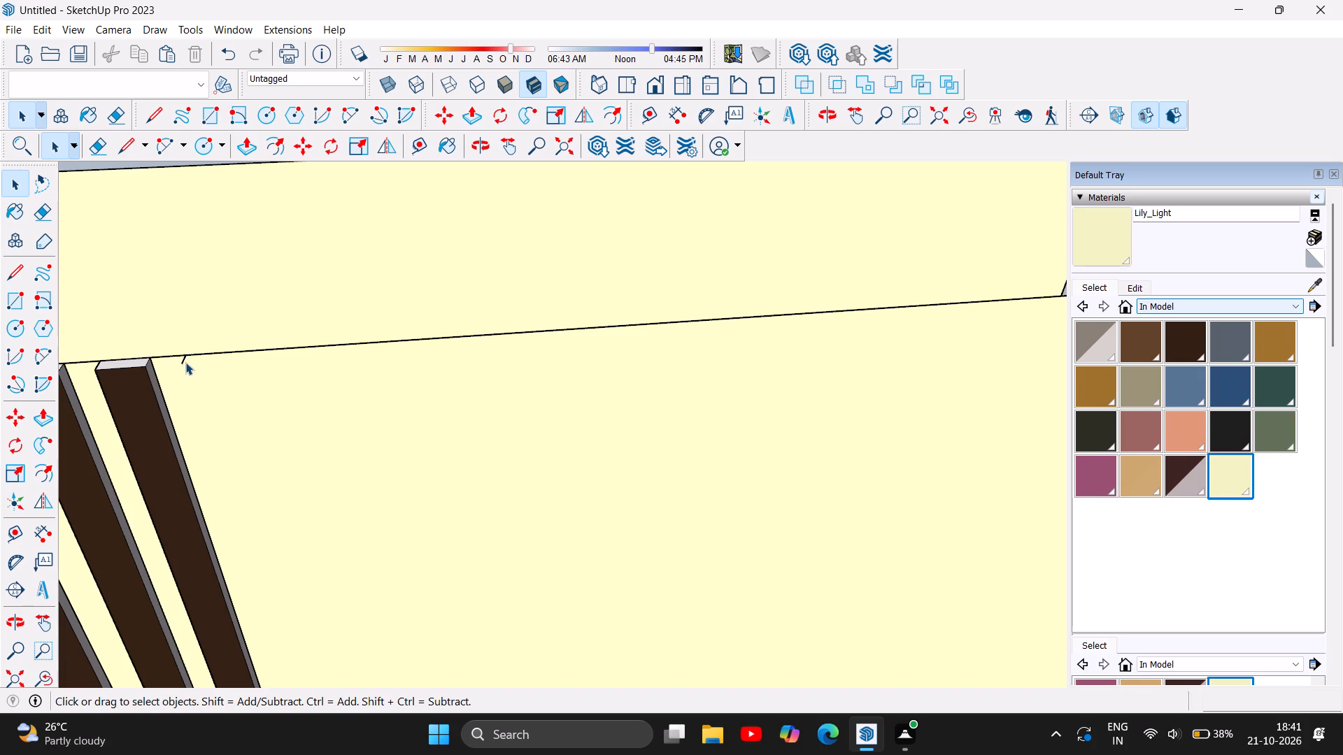
key("Delete")
Examine the slatted wall, low cabinet and tall cabinet from the front for leftover remnants.
scroll(368, 233, "down", 5)
scroll(437, 234, "down", 11)
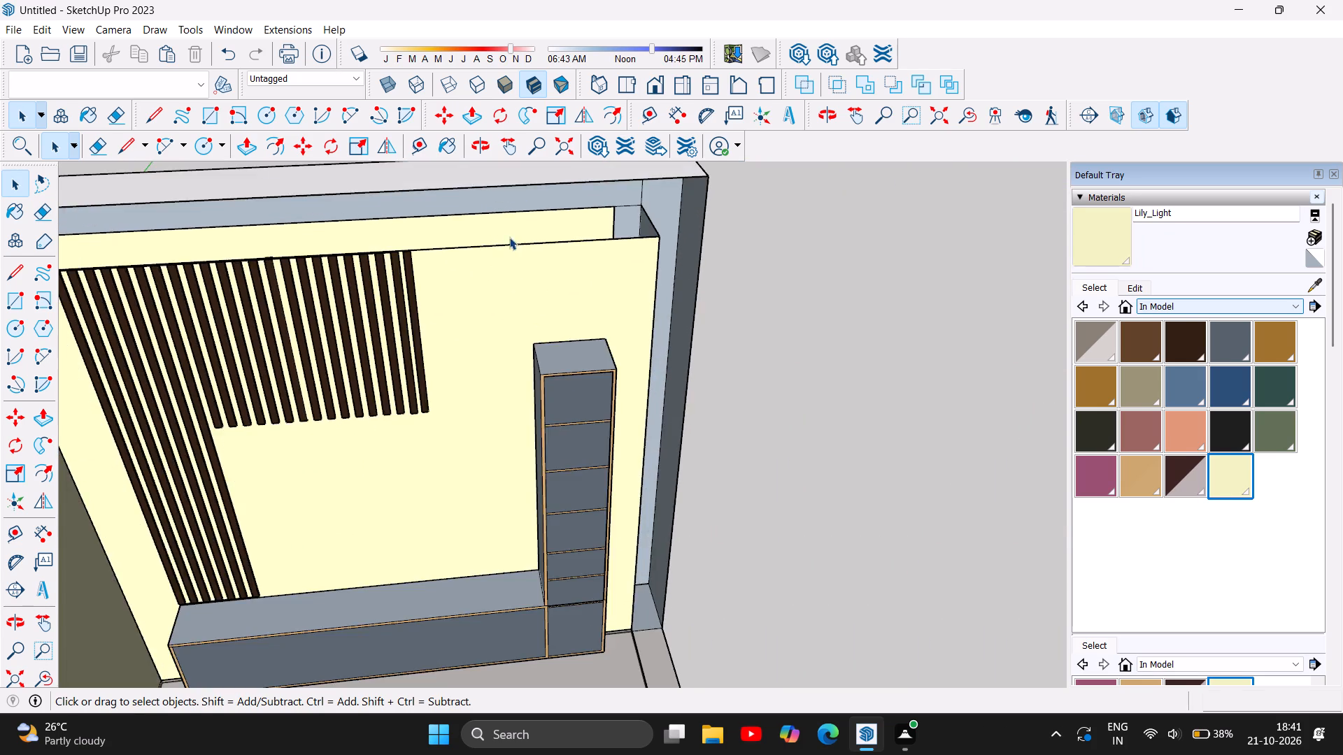
scroll(518, 239, "down", 6)
scroll(372, 450, "up", 7)
scroll(413, 382, "down", 7)
scroll(474, 385, "down", 6)
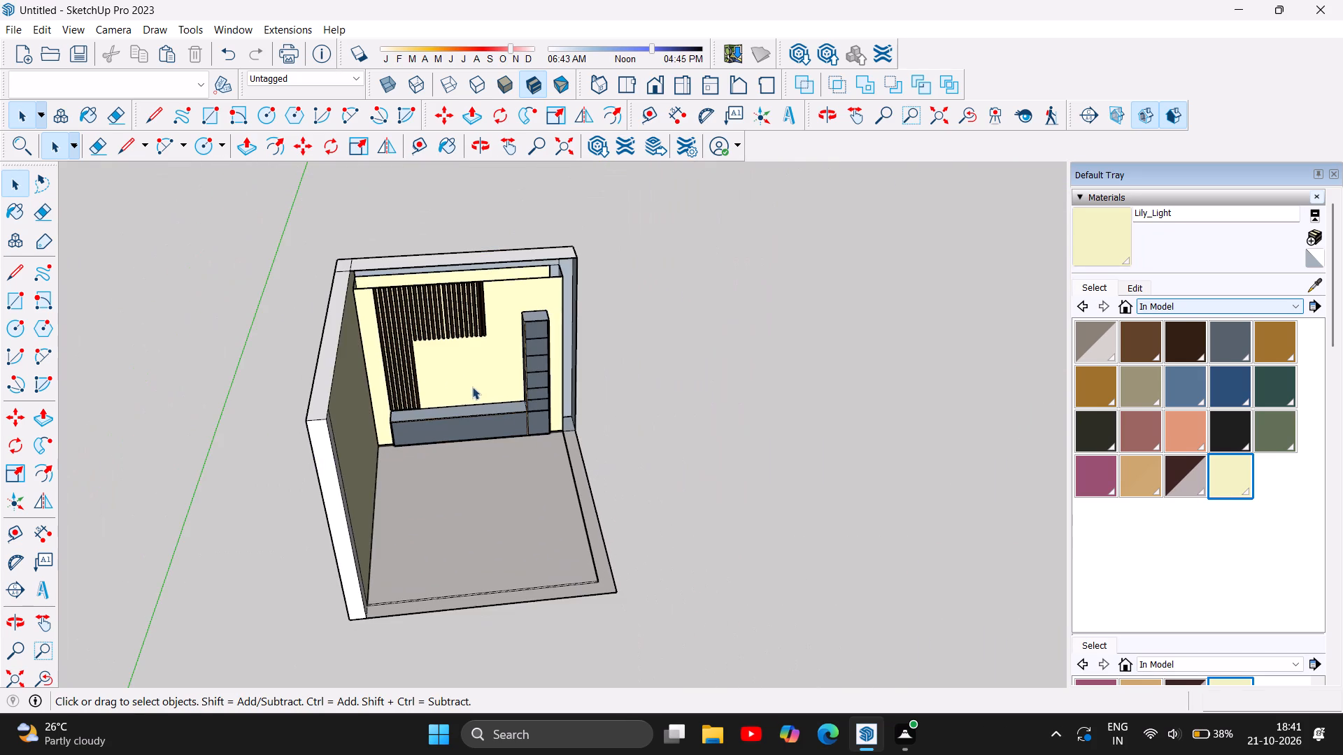
scroll(504, 445, "up", 2)
scroll(478, 309, "up", 2)
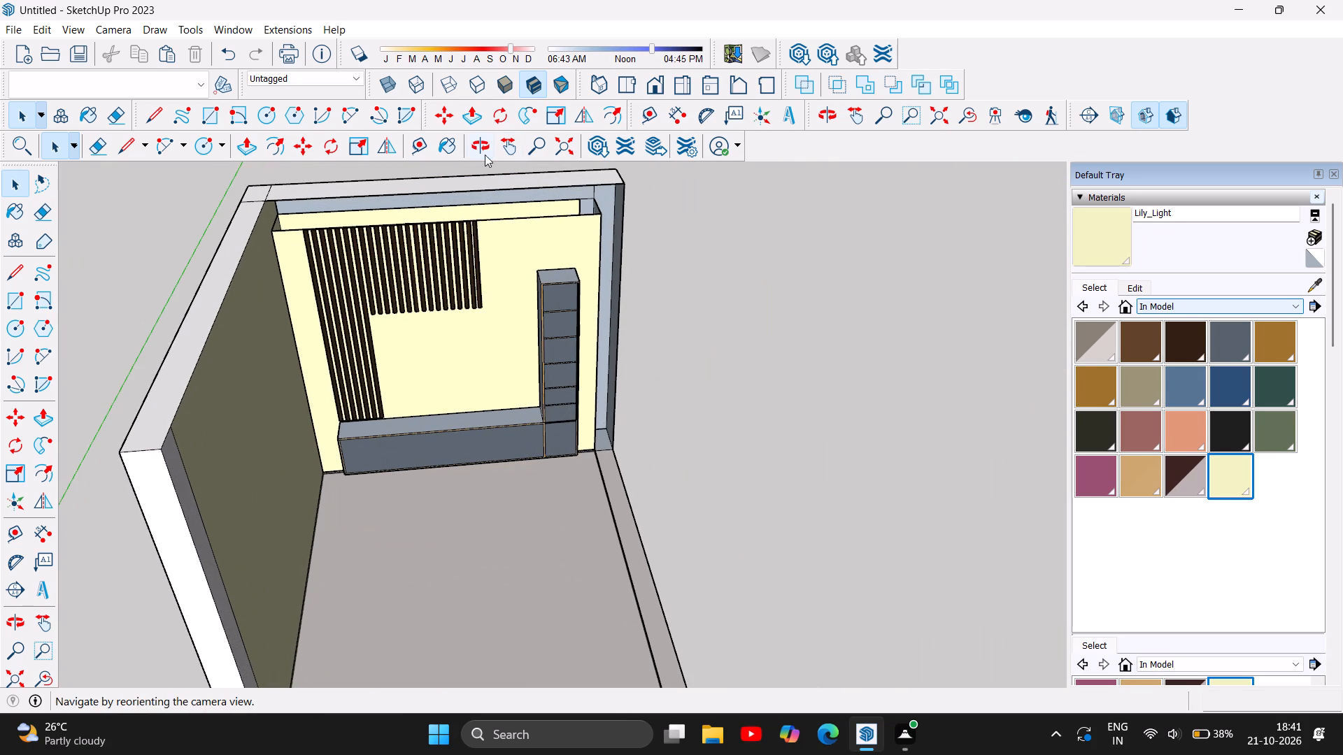
left_click(490, 146)
left_click_drag(618, 466, 594, 235)
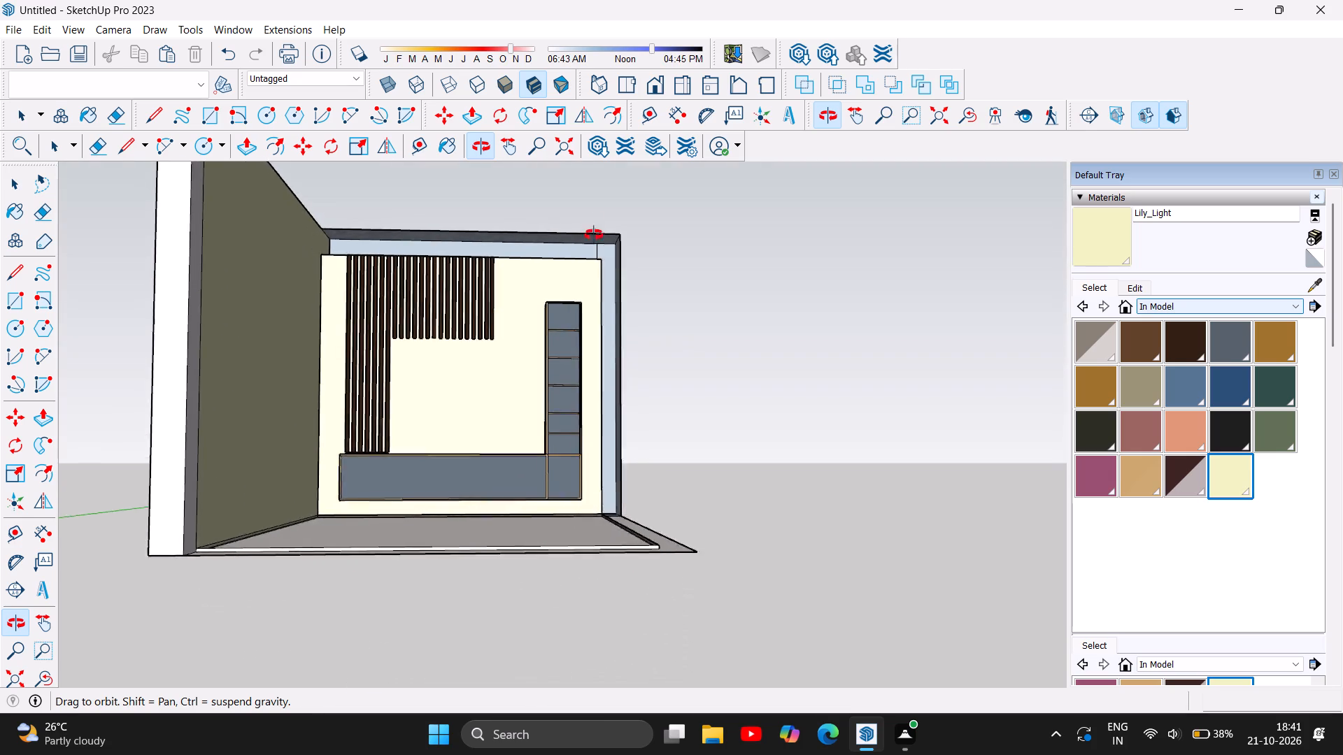
left_click_drag(594, 235, 598, 241)
scroll(556, 231, "up", 4)
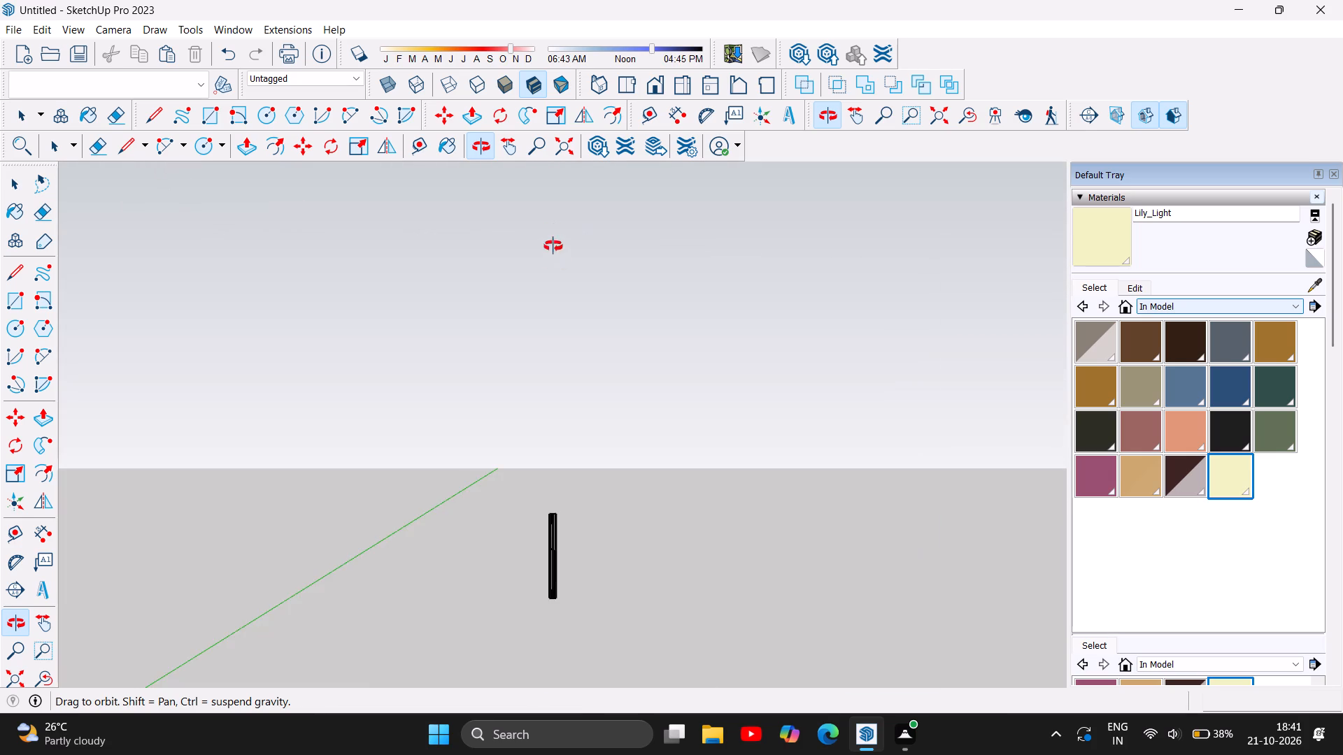
scroll(553, 236, "down", 4)
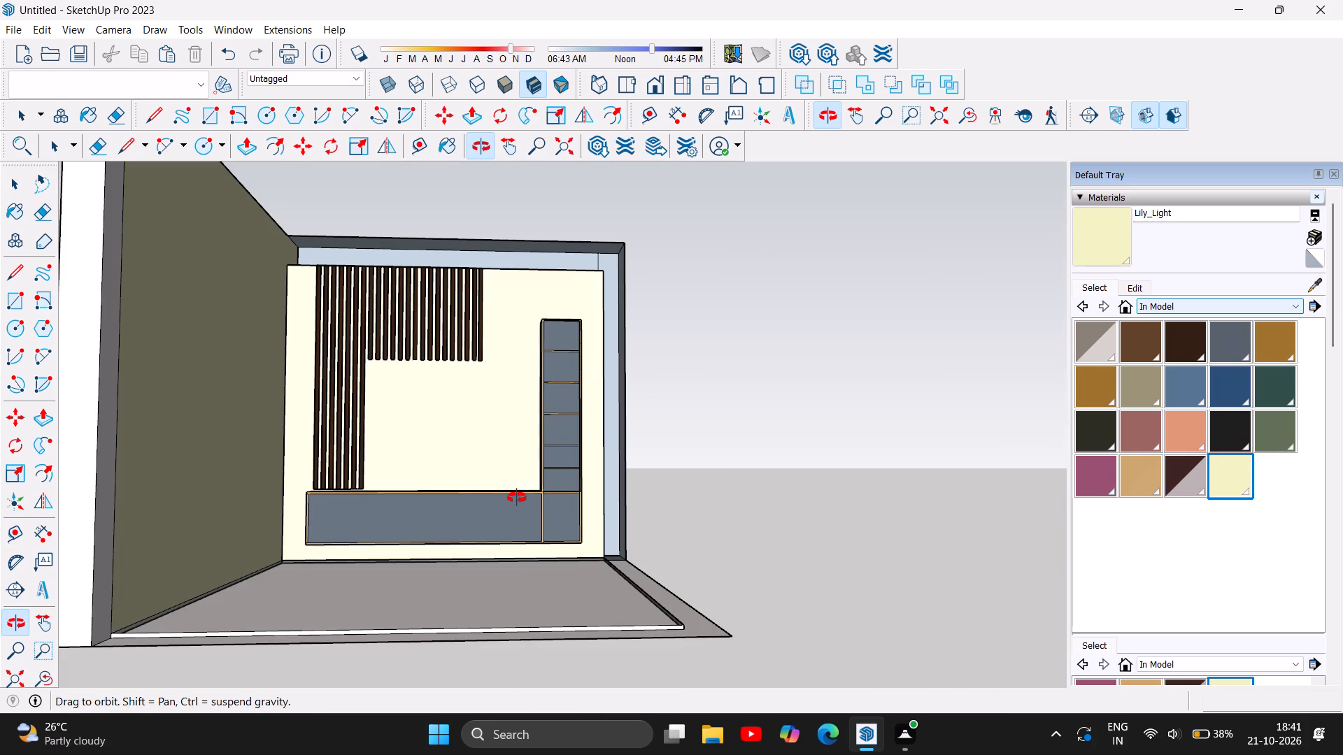
scroll(586, 385, "down", 3)
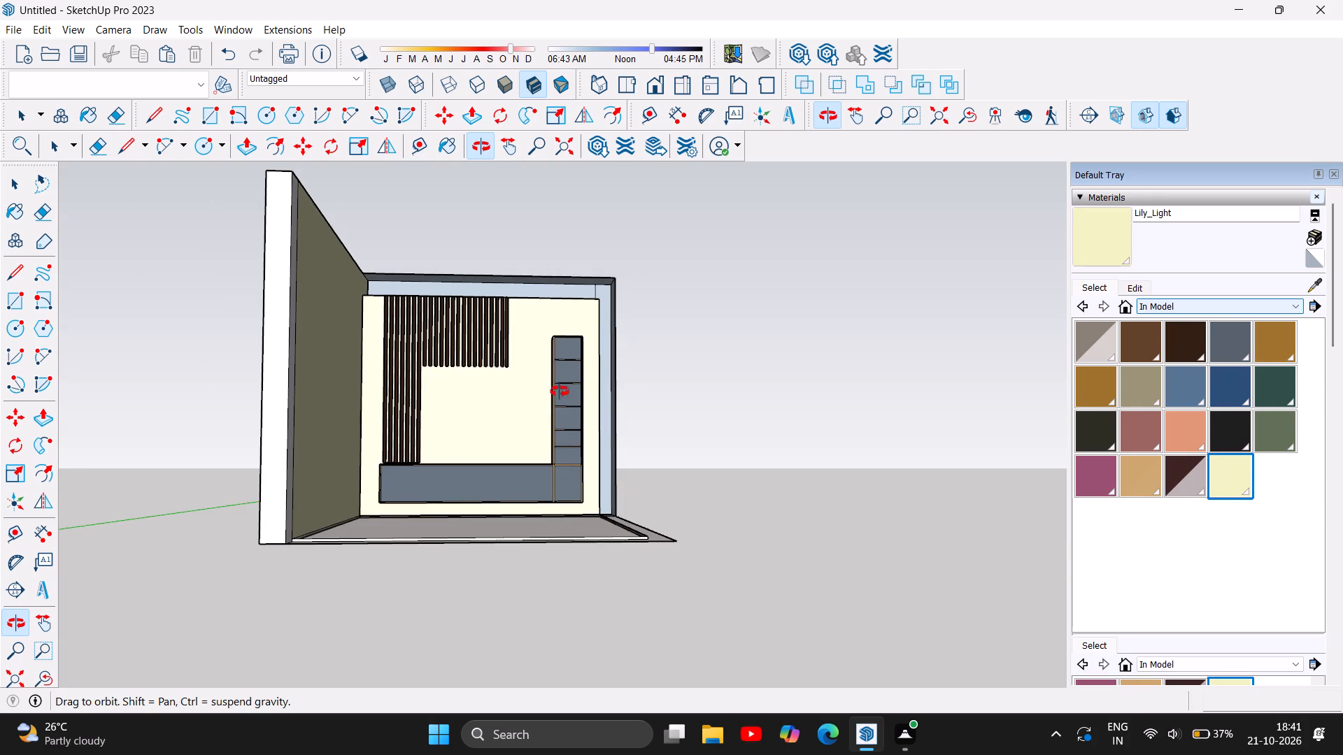
scroll(604, 292, "up", 2)
scroll(501, 361, "up", 10)
scroll(527, 447, "up", 5)
scroll(530, 436, "down", 10)
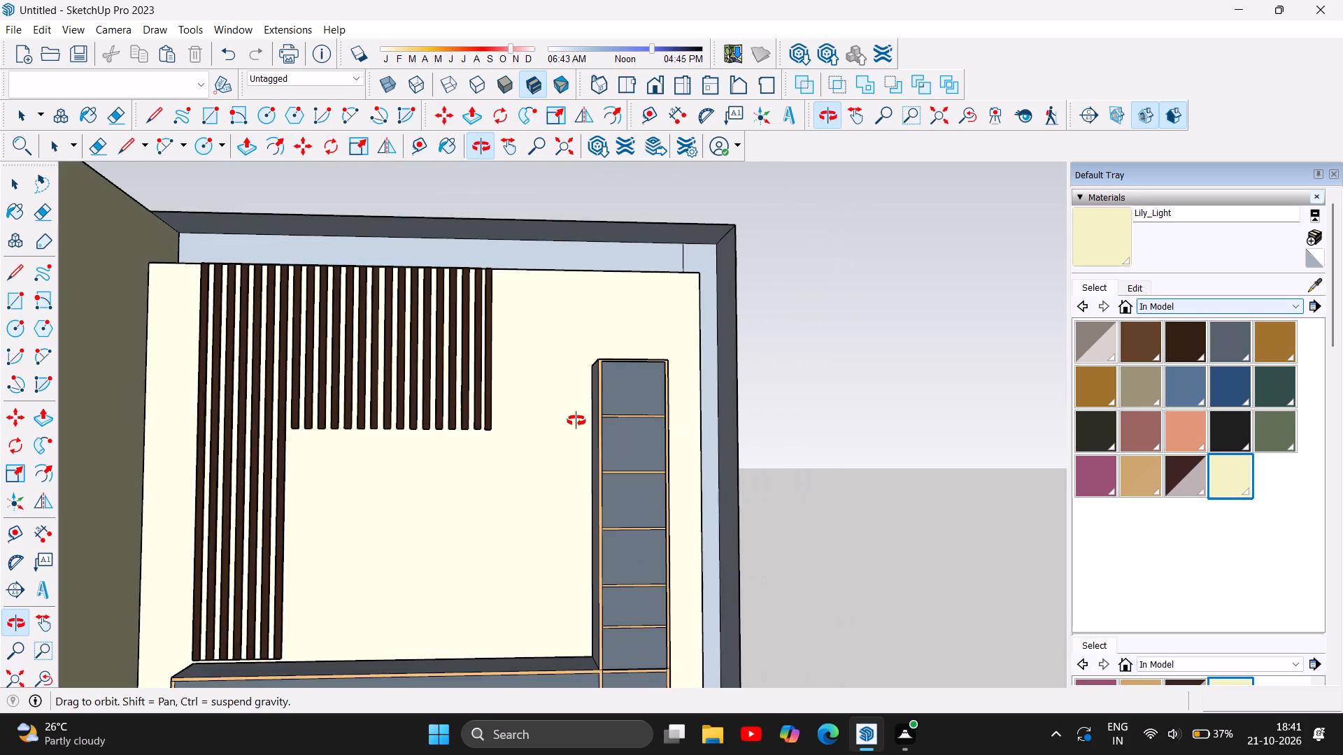
scroll(578, 419, "down", 5)
Delete the front face of the last short slat, the one nearest the tall cabinet.
scroll(532, 363, "up", 5)
scroll(541, 419, "up", 4)
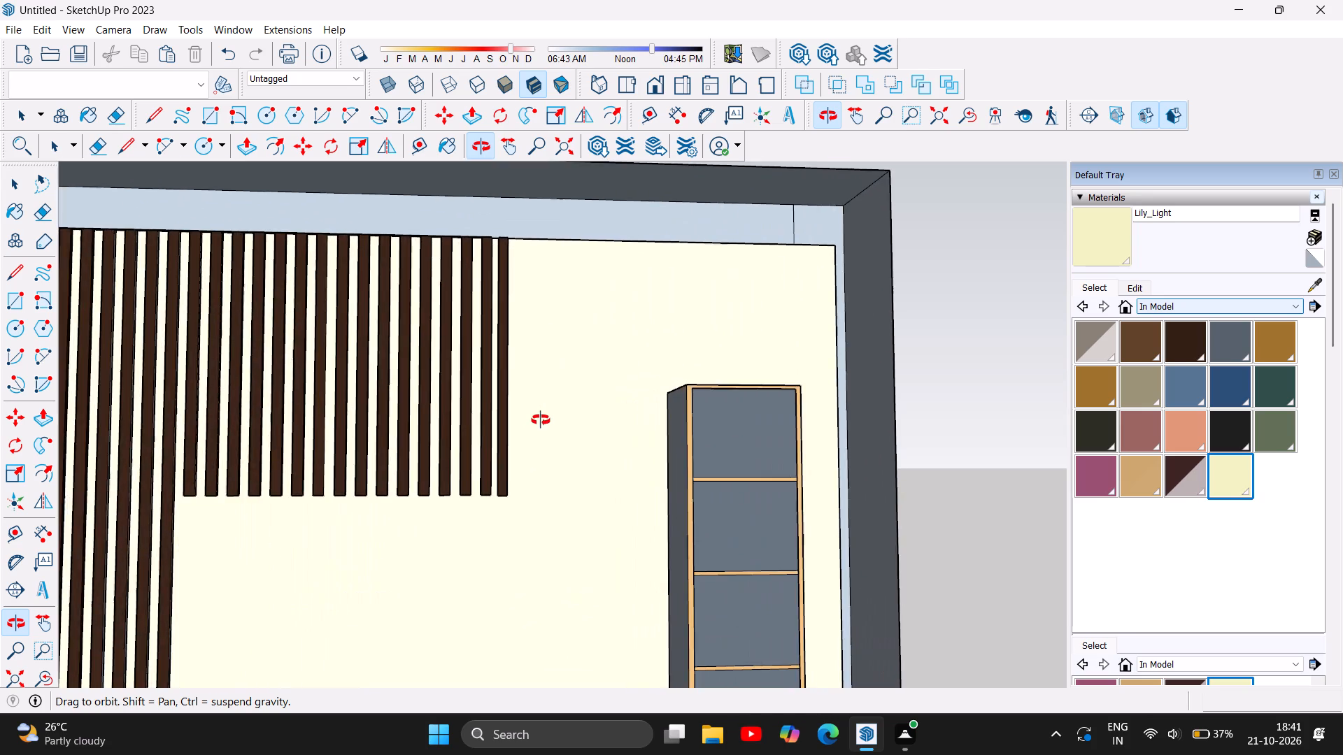
scroll(526, 460, "up", 11)
scroll(466, 561, "up", 5)
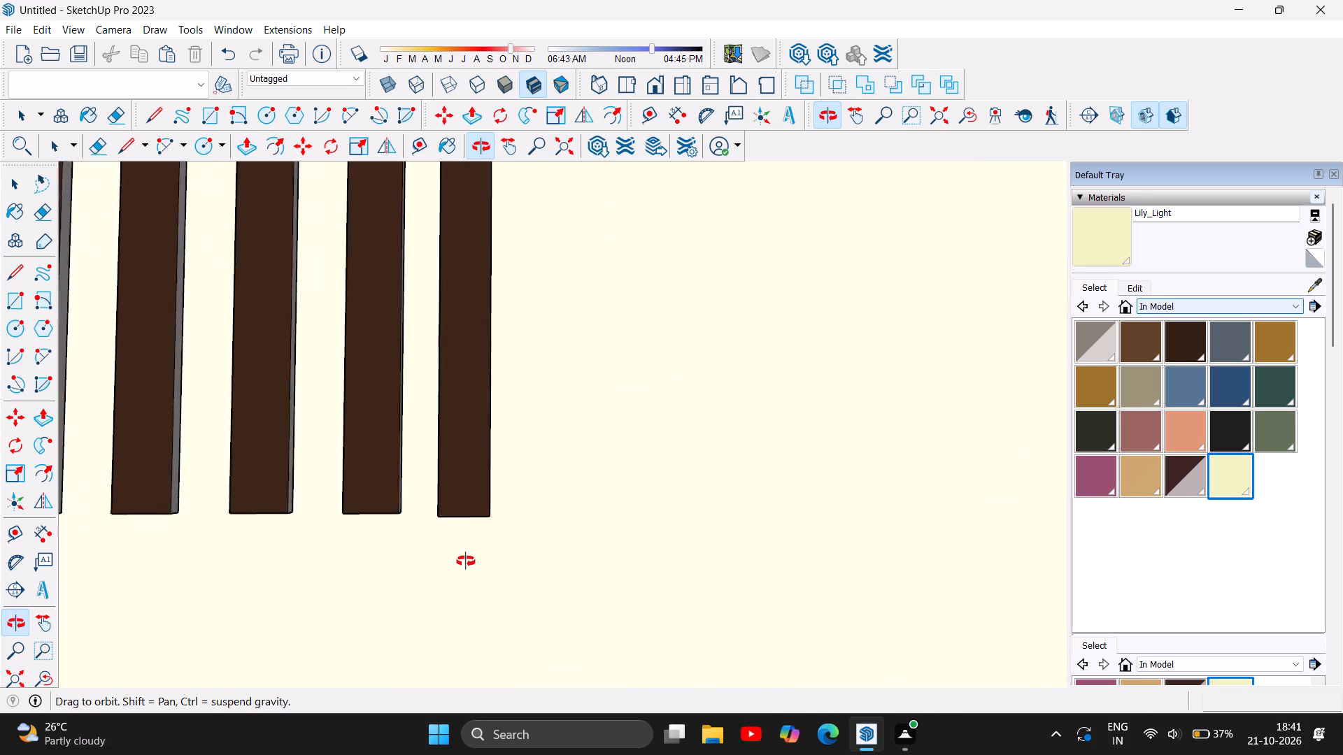
scroll(466, 561, "up", 1)
scroll(508, 475, "up", 10)
scroll(495, 517, "down", 5)
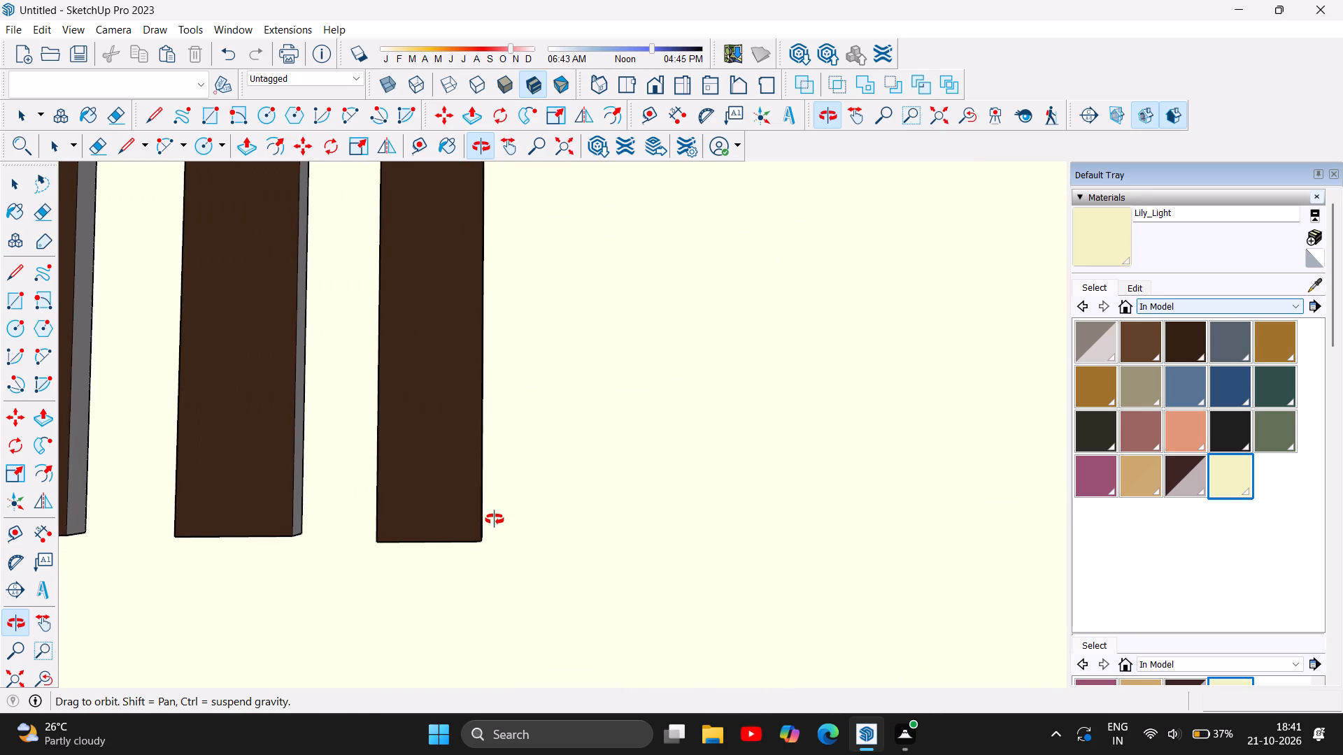
left_click(23, 115)
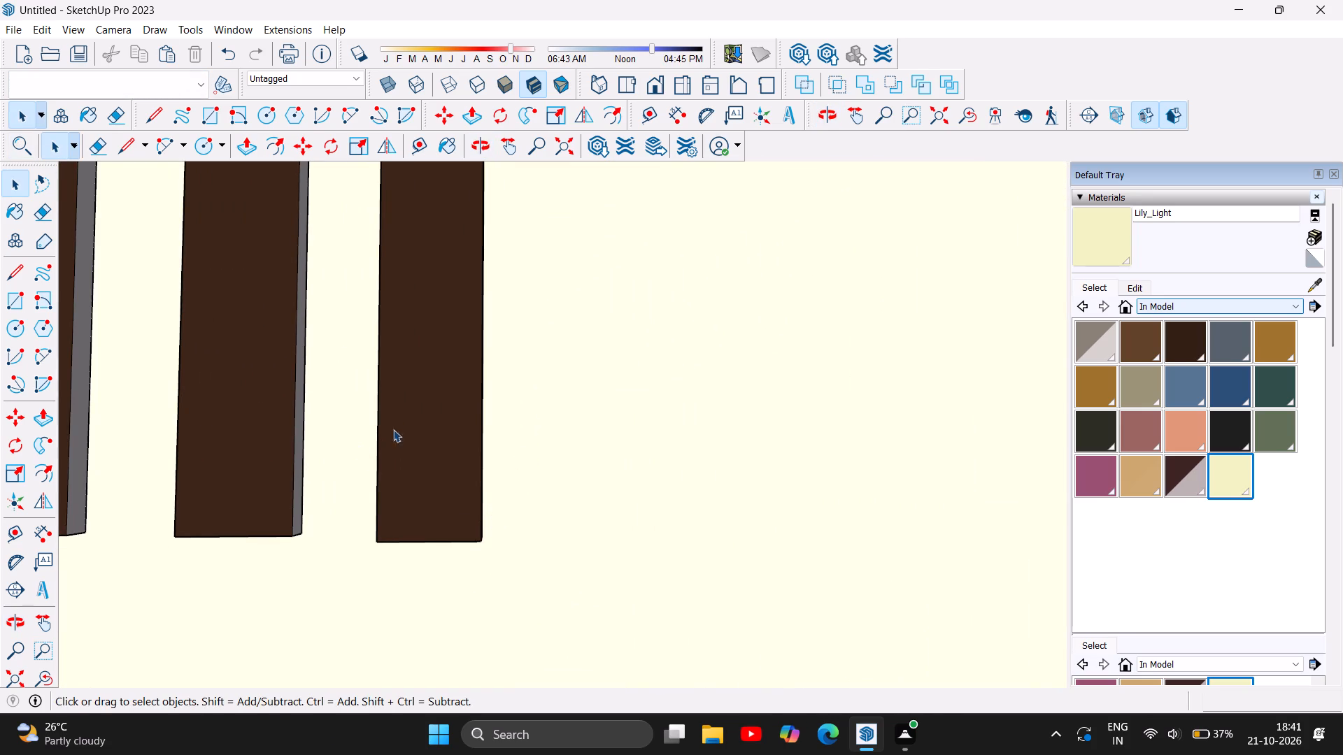
left_click(429, 432)
key("Delete")
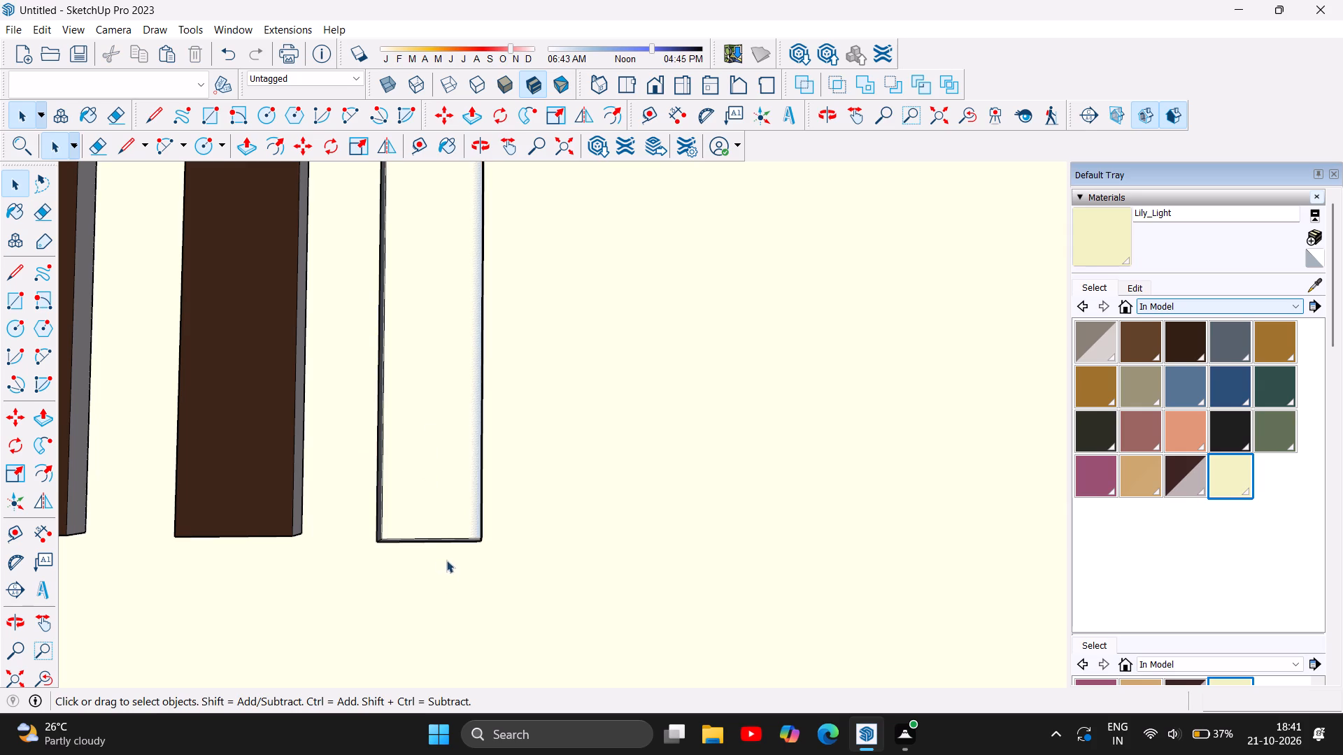
Delete the opened slat's bottom edges and its side edges facing the neighbouring slat.
left_click(434, 540)
key("Delete")
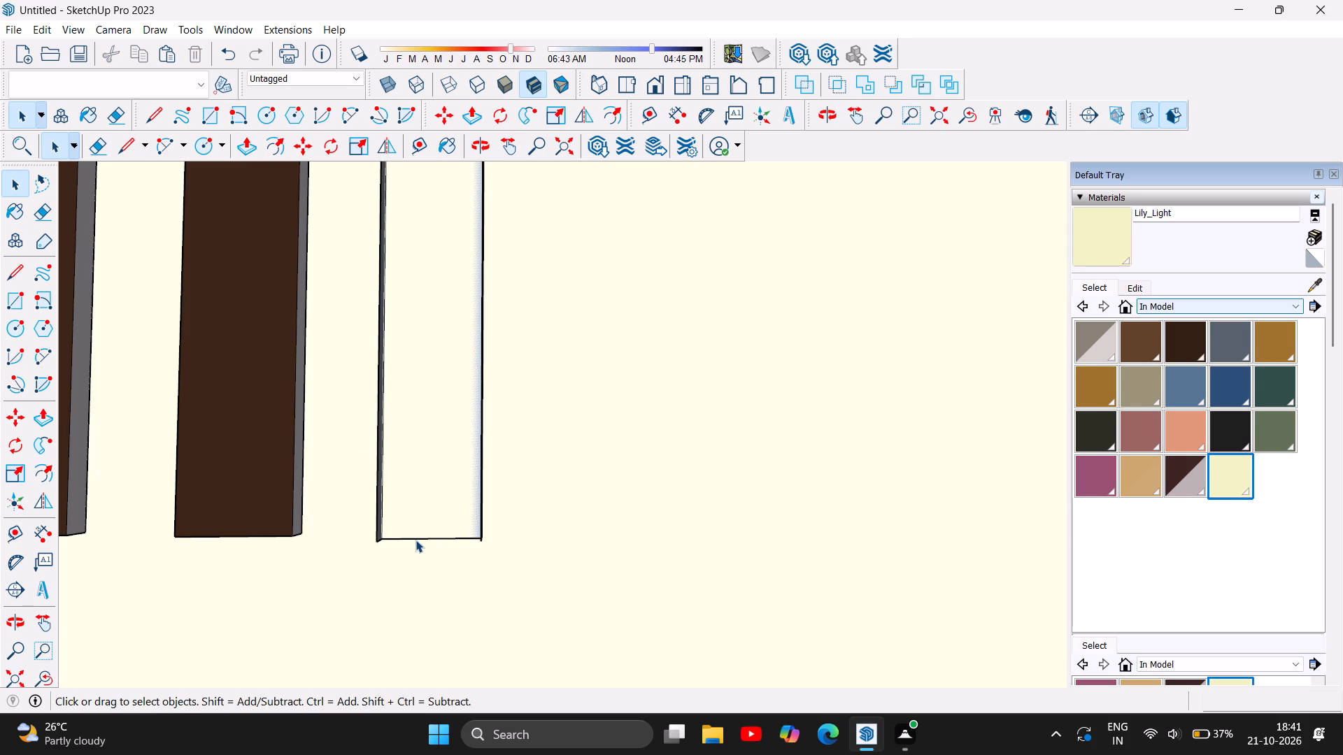
left_click(415, 540)
key("Delete")
left_click(377, 522)
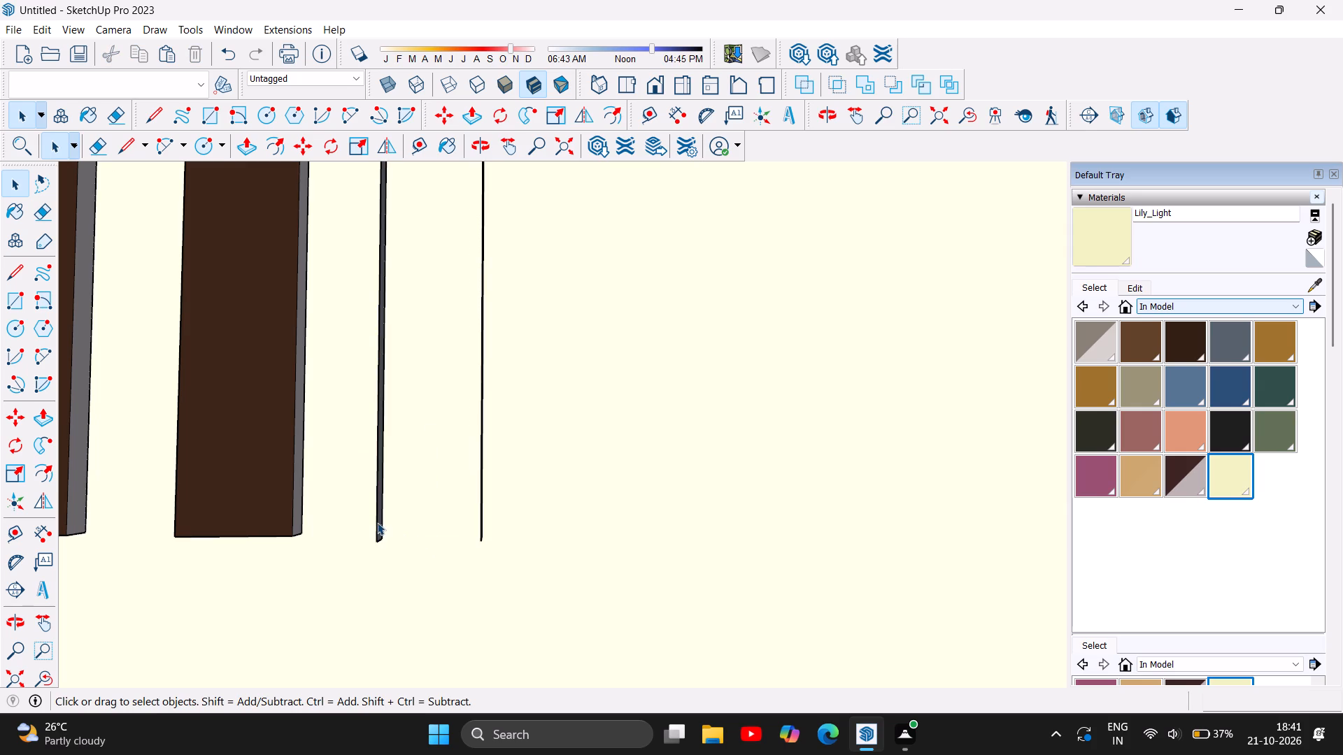
key("Delete")
left_click(382, 526)
key("Delete")
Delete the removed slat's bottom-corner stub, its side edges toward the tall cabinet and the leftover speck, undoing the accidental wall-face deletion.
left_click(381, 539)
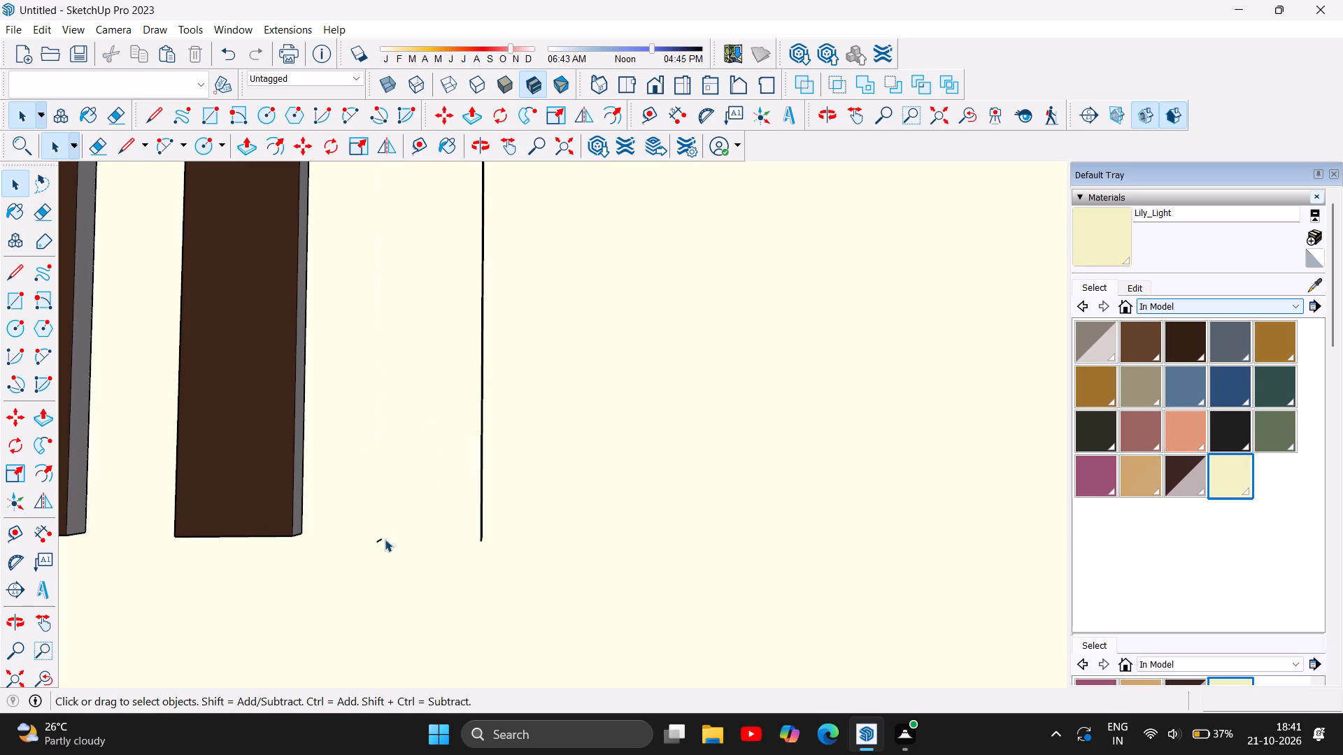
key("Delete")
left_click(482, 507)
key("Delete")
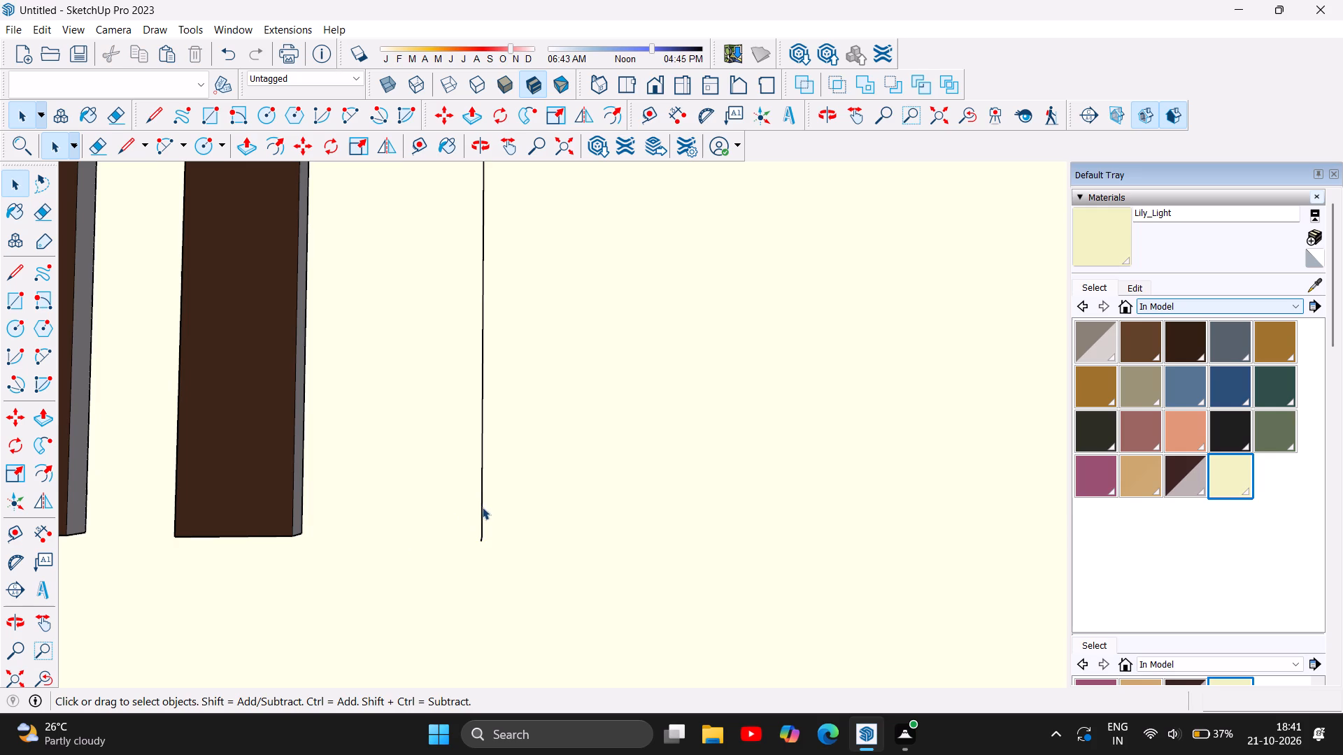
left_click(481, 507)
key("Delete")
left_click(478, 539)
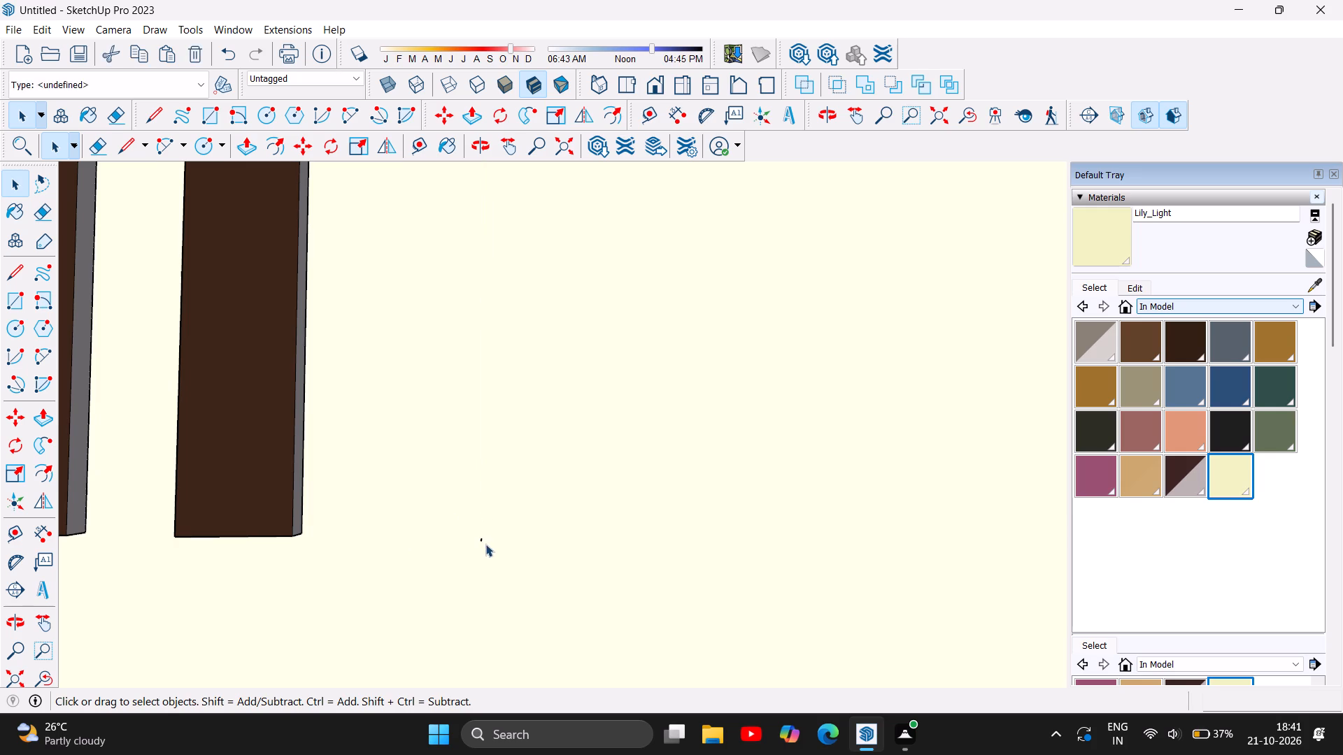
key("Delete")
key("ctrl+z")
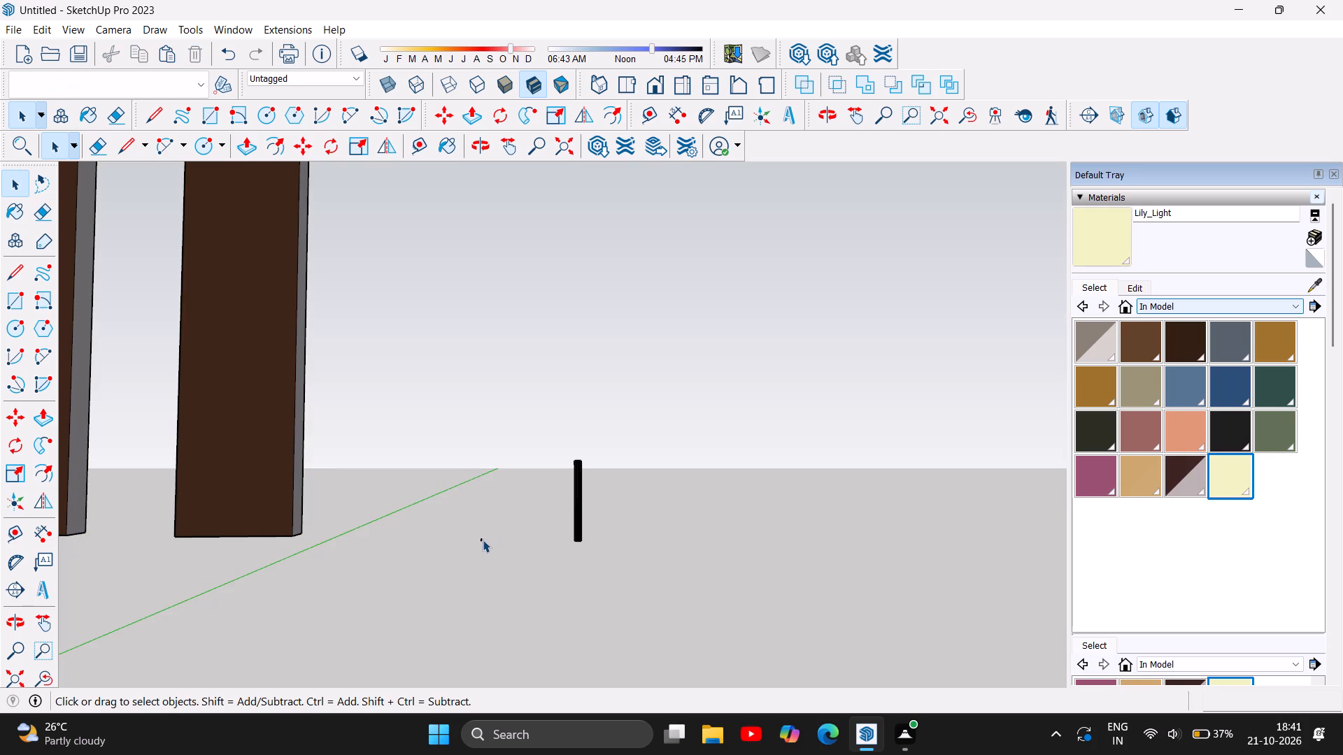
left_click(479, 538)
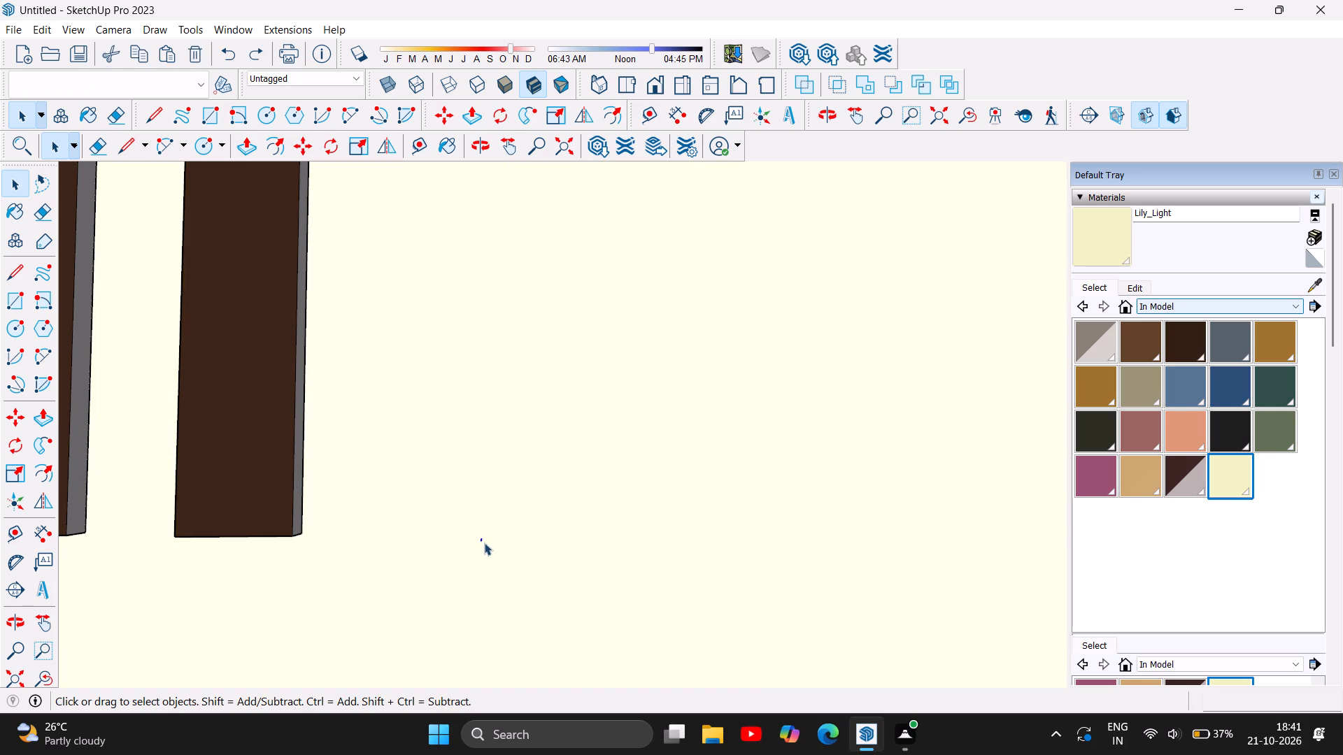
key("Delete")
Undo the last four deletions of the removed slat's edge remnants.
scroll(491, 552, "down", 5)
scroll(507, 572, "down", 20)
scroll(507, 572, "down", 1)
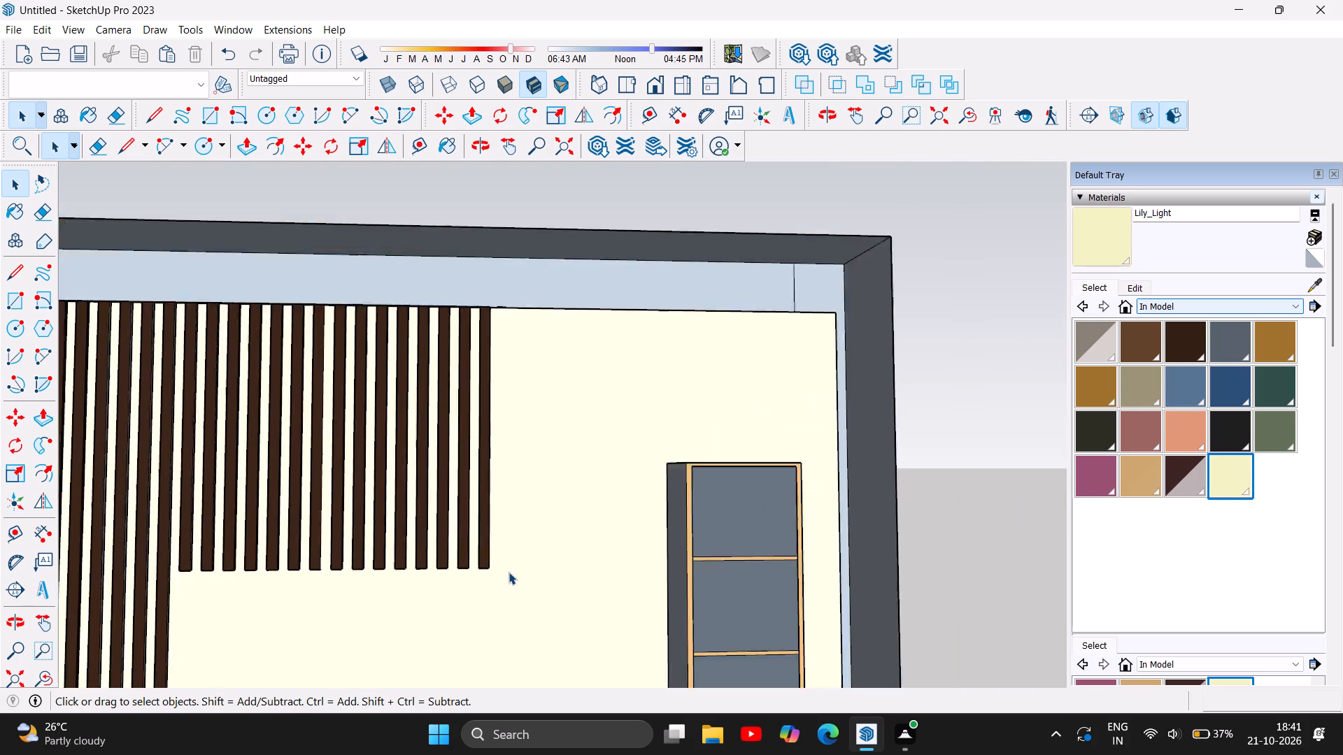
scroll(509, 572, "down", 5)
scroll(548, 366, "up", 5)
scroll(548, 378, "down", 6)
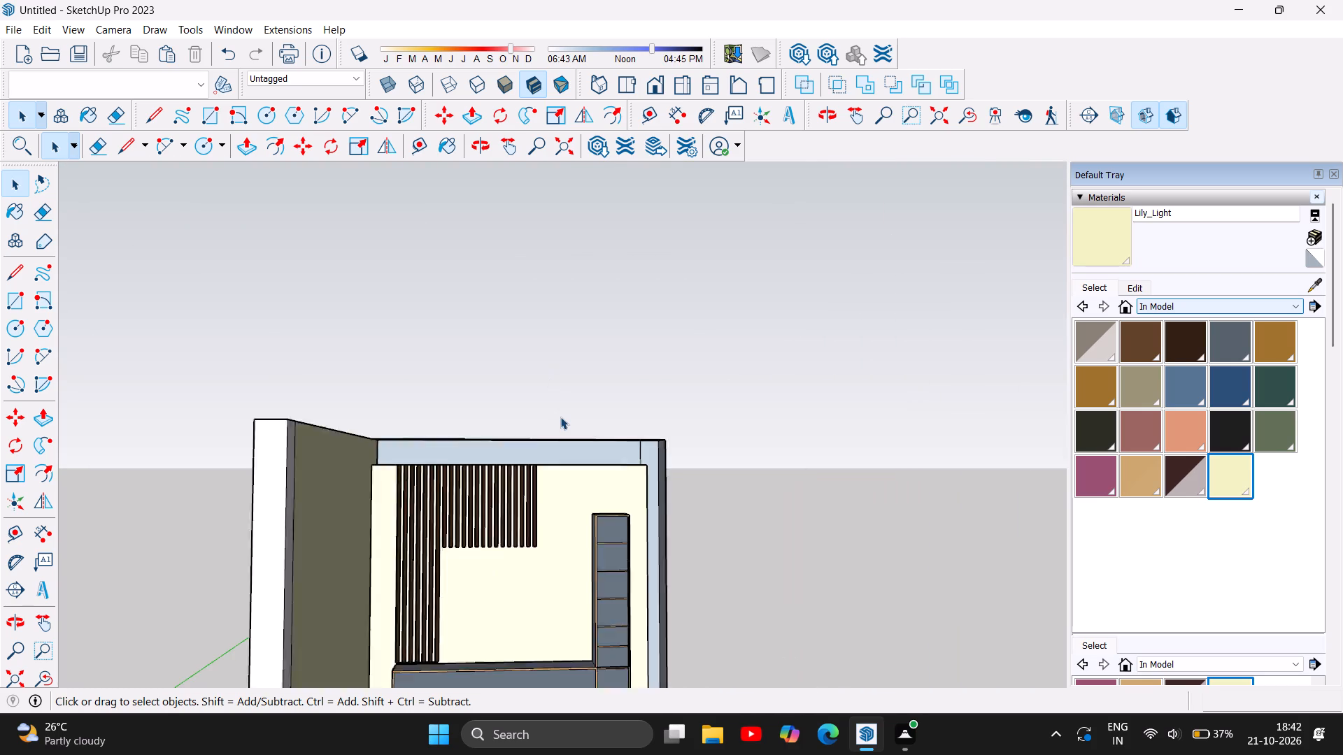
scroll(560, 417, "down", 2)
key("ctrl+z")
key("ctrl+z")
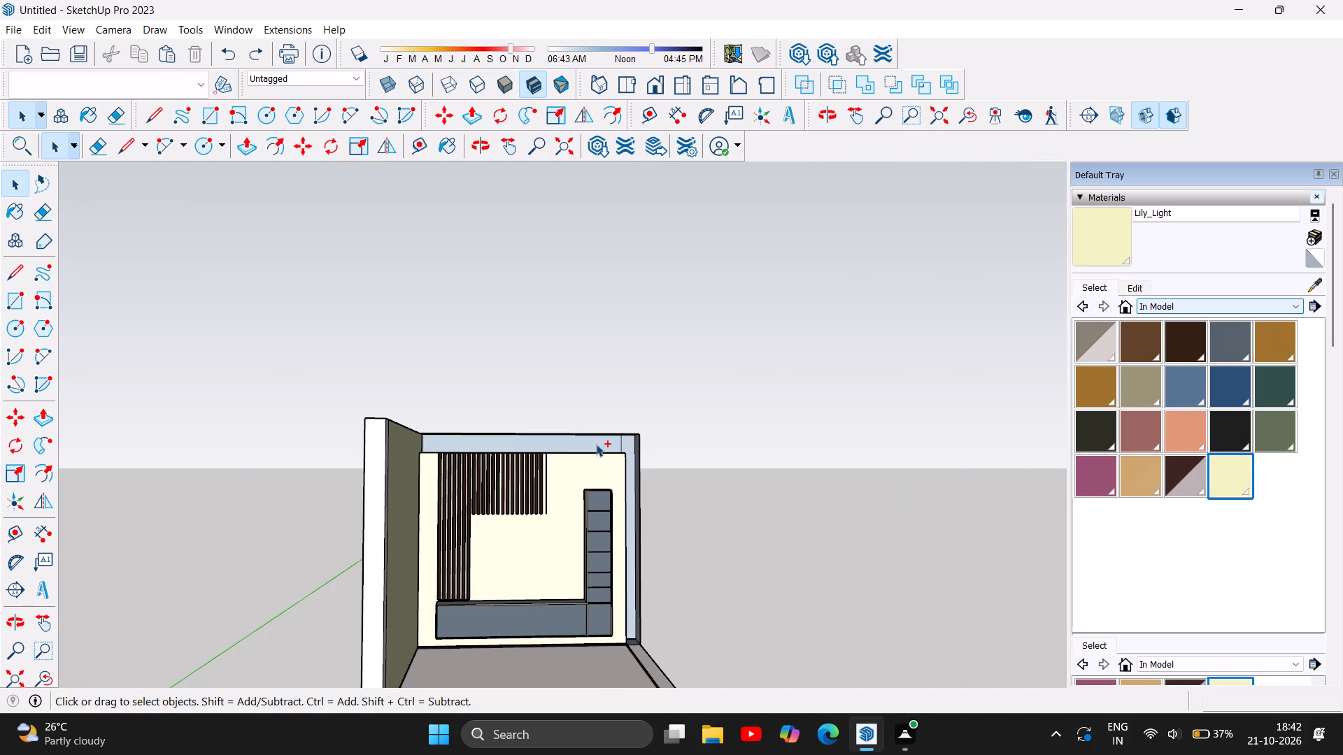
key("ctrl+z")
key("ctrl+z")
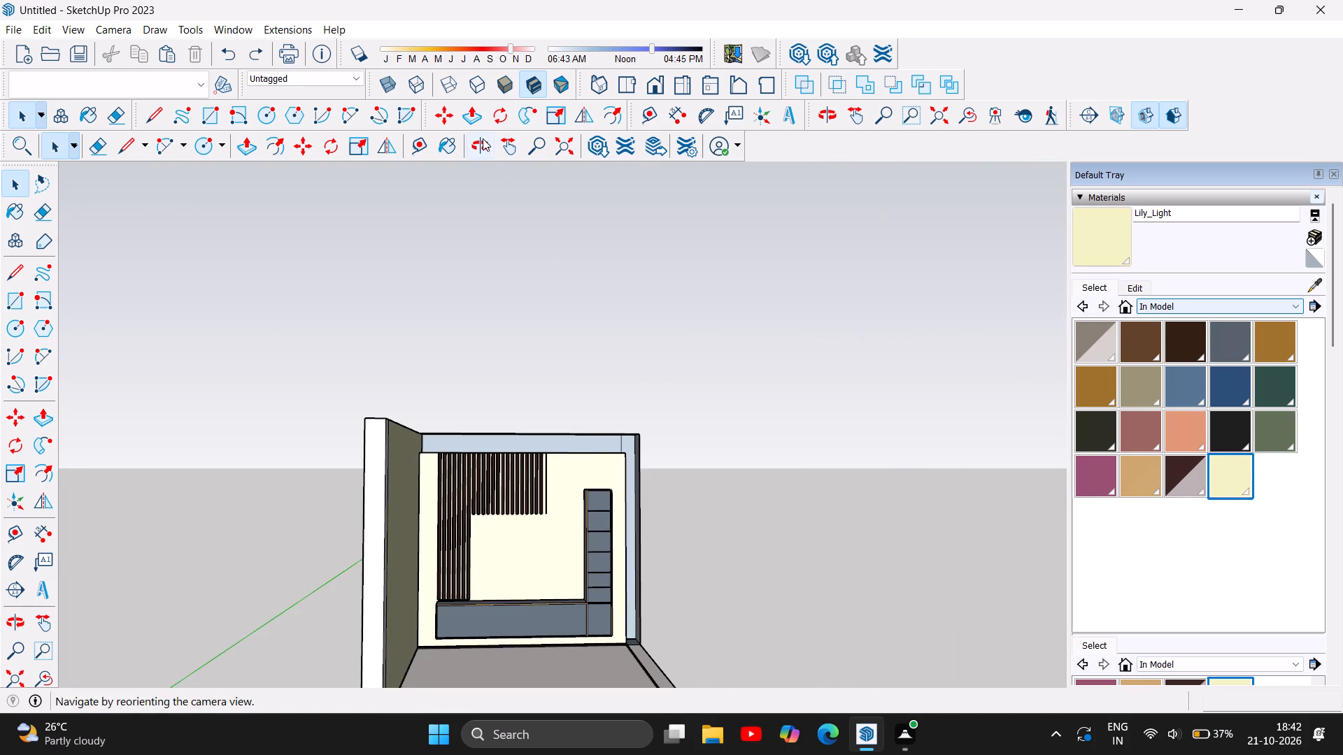
Delete the front edge and the neighbour-side corner edge of the removed slat's leftover cap at the wall's top edge.
left_click(478, 138)
left_click_drag(553, 385, 527, 565)
scroll(556, 510, "up", 5)
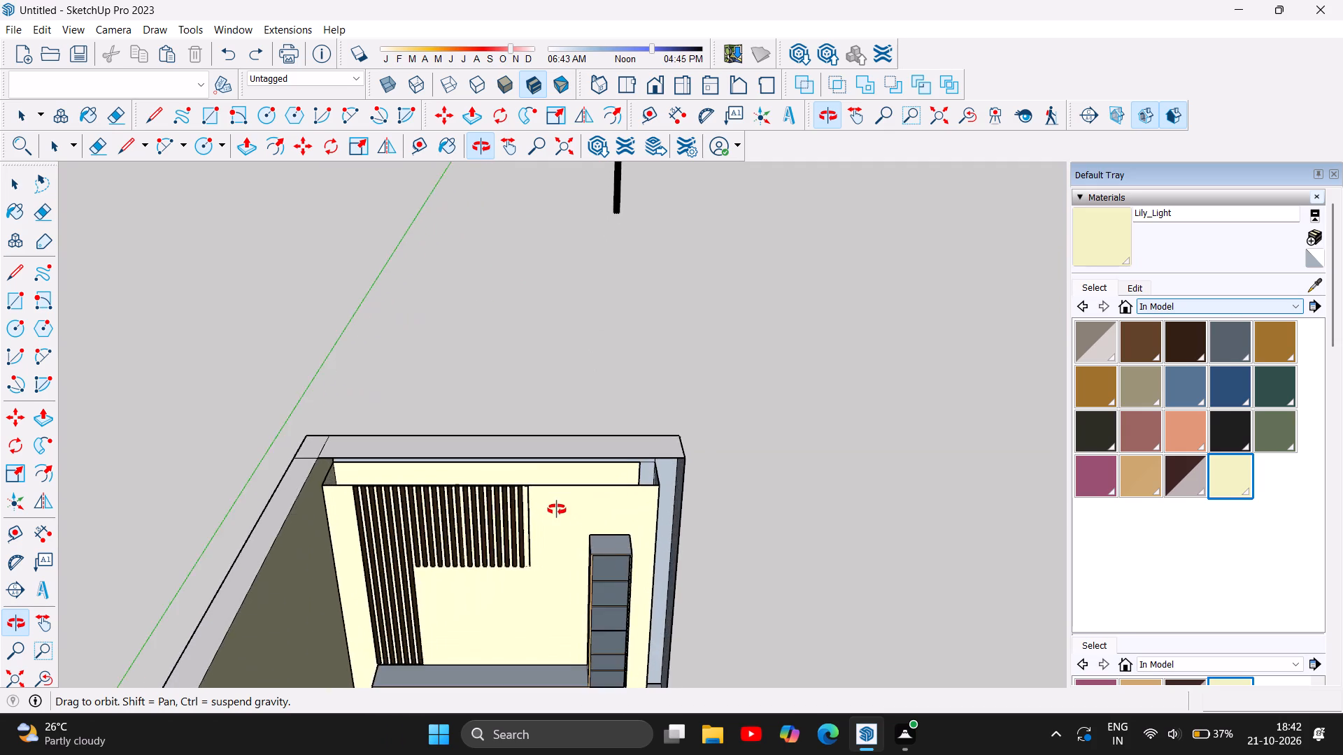
scroll(580, 521, "up", 5)
scroll(588, 432, "up", 4)
scroll(429, 461, "up", 5)
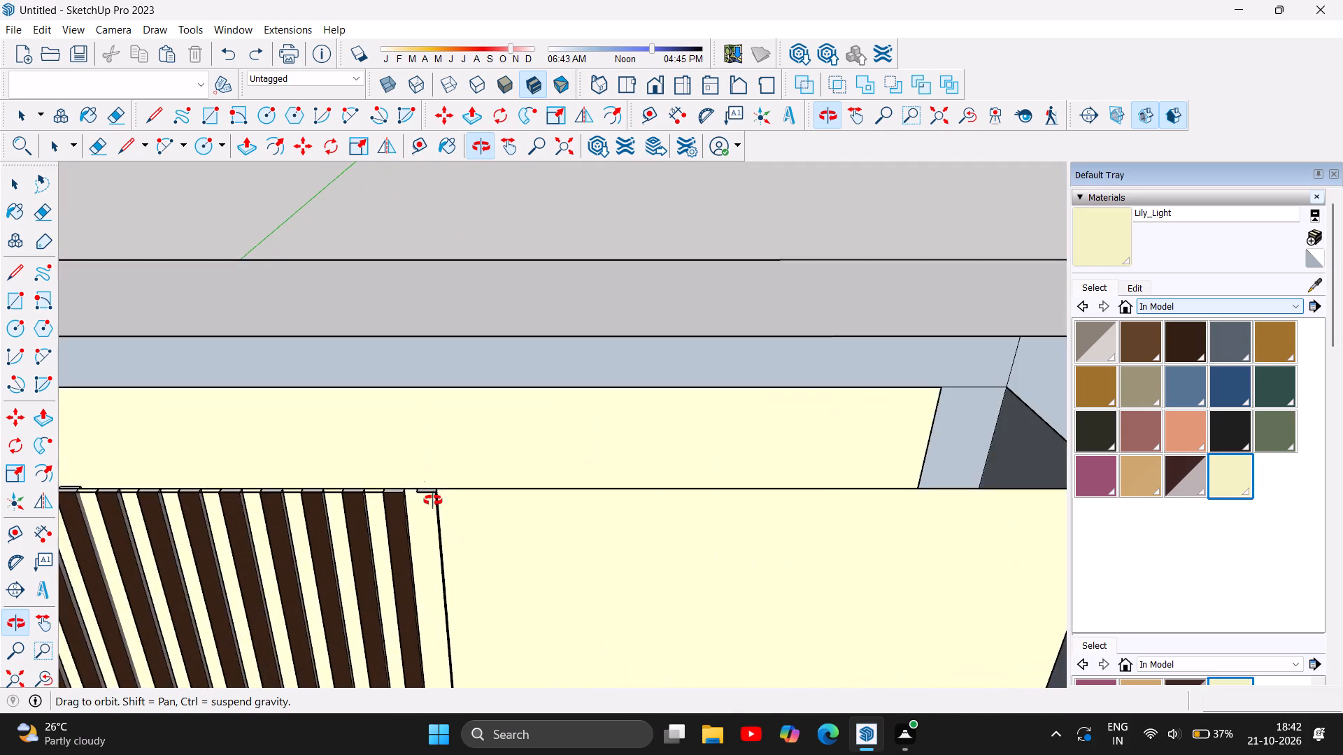
scroll(420, 512, "up", 10)
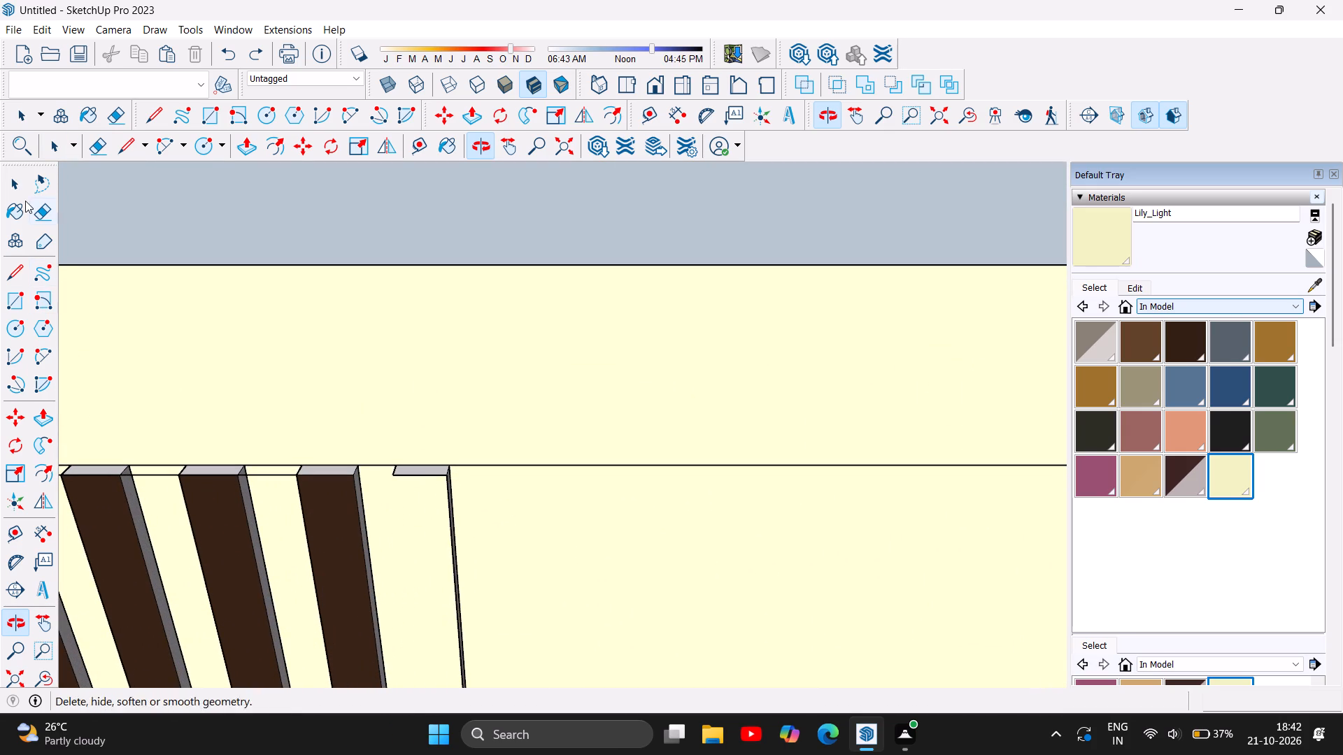
left_click(24, 186)
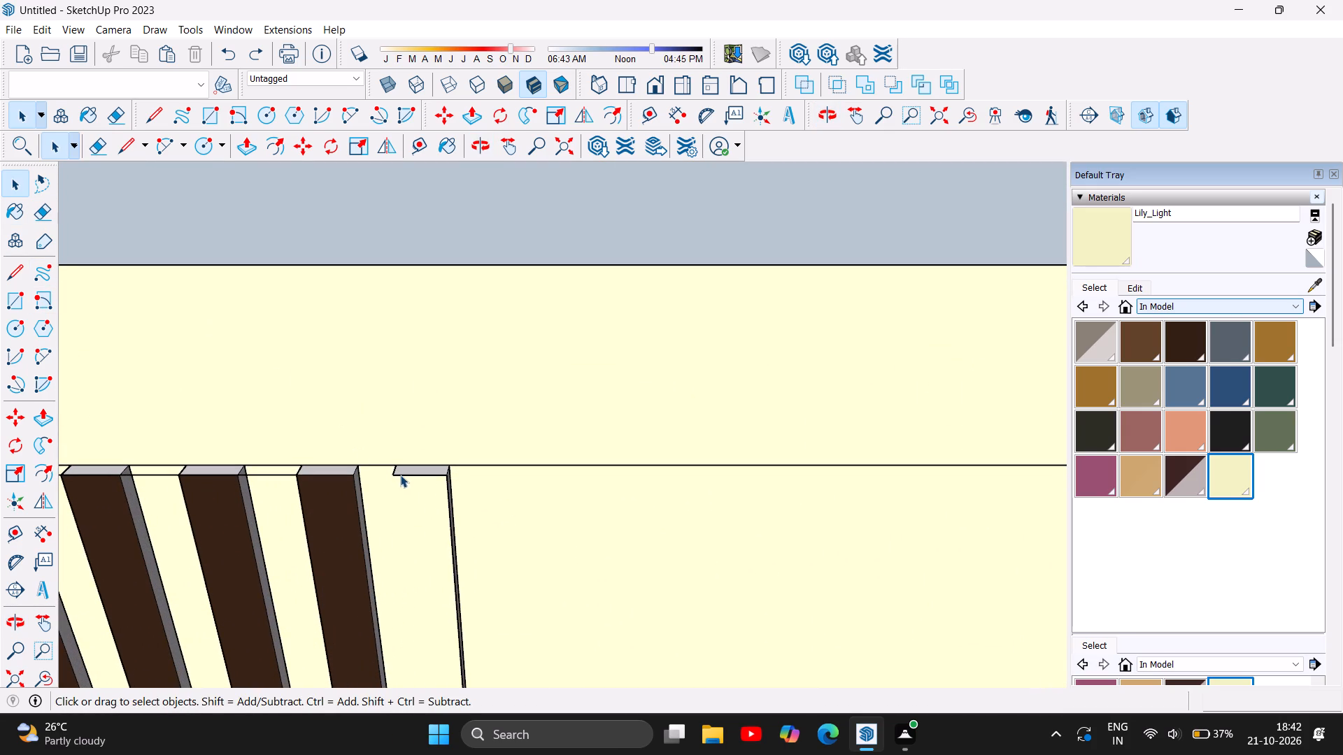
left_click(400, 475)
key("Delete")
left_click(394, 468)
key("Delete")
Delete the removed slat's two long side edges toward the tall cabinet and the short stub at the wall's top edge.
left_click(447, 495)
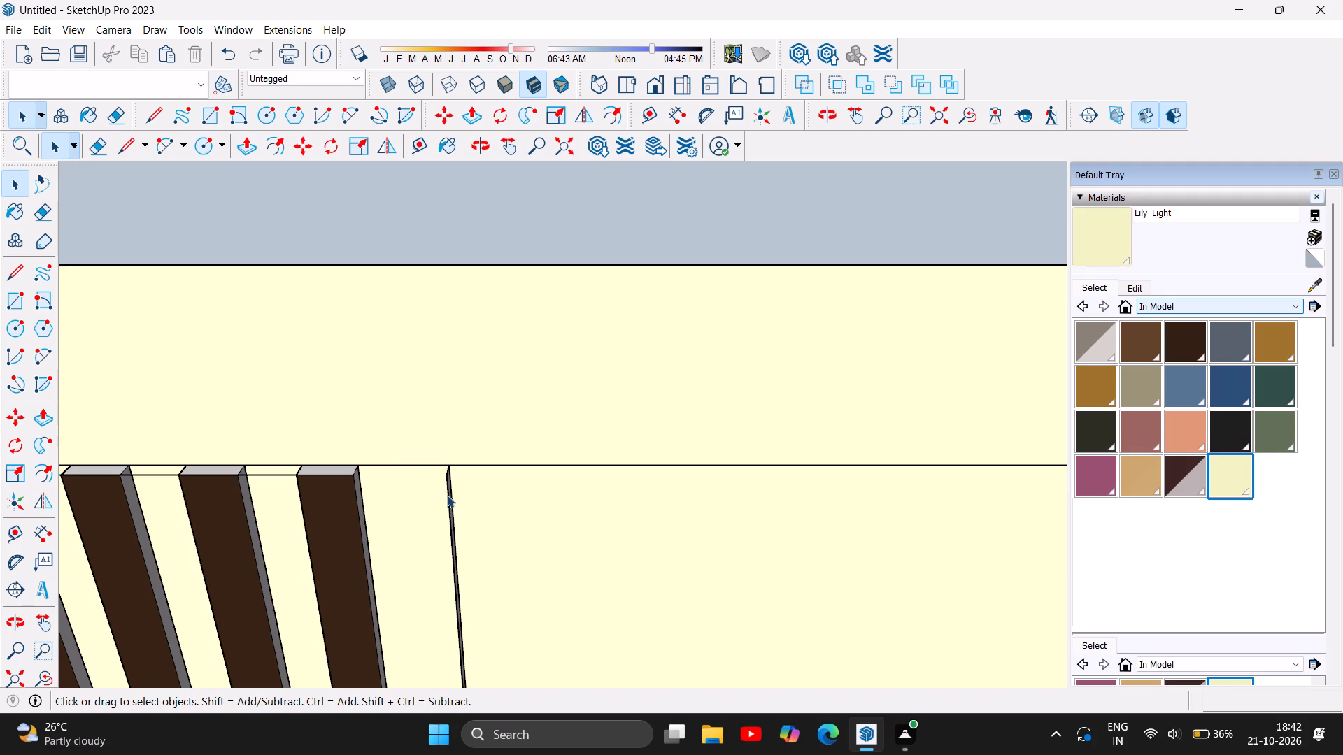
key("Delete")
left_click(449, 483)
key("Delete")
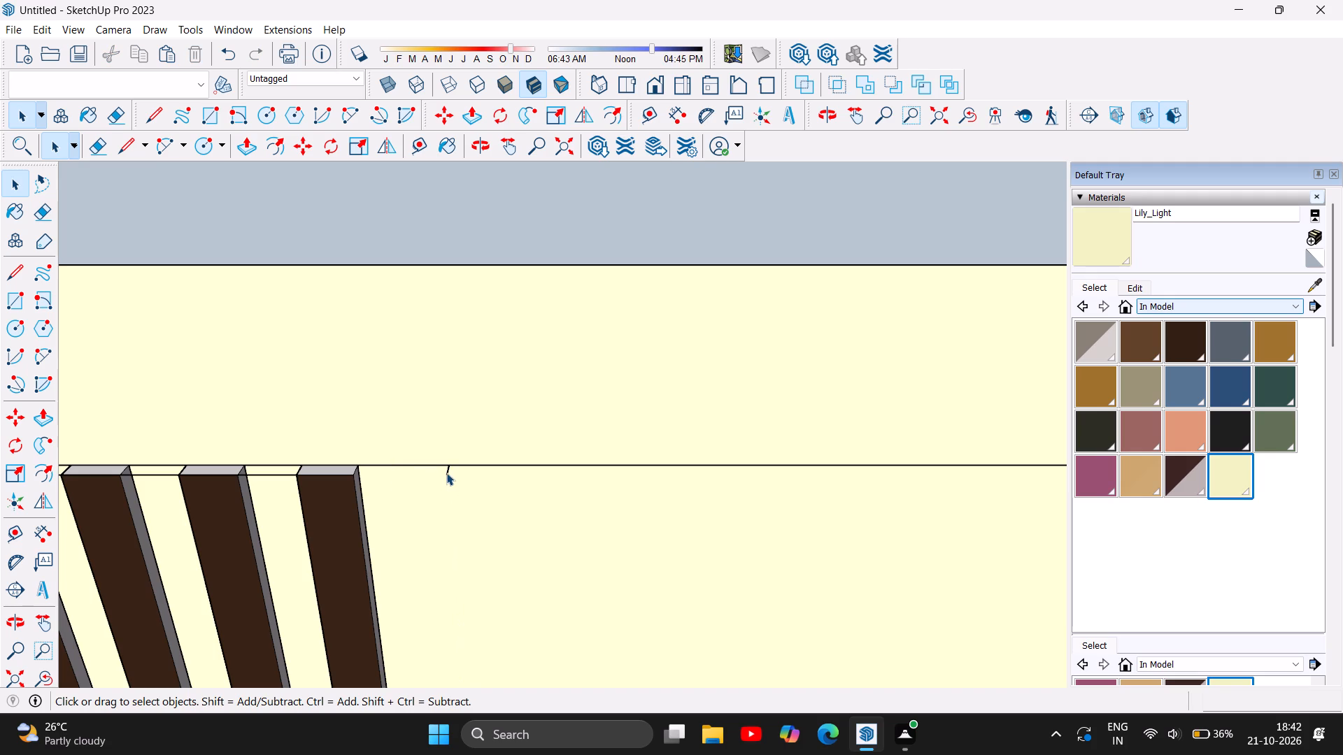
left_click(446, 473)
key("Delete")
Delete the two short corner stubs left on the wall at the removed slat's bottom end.
scroll(503, 363, "down", 14)
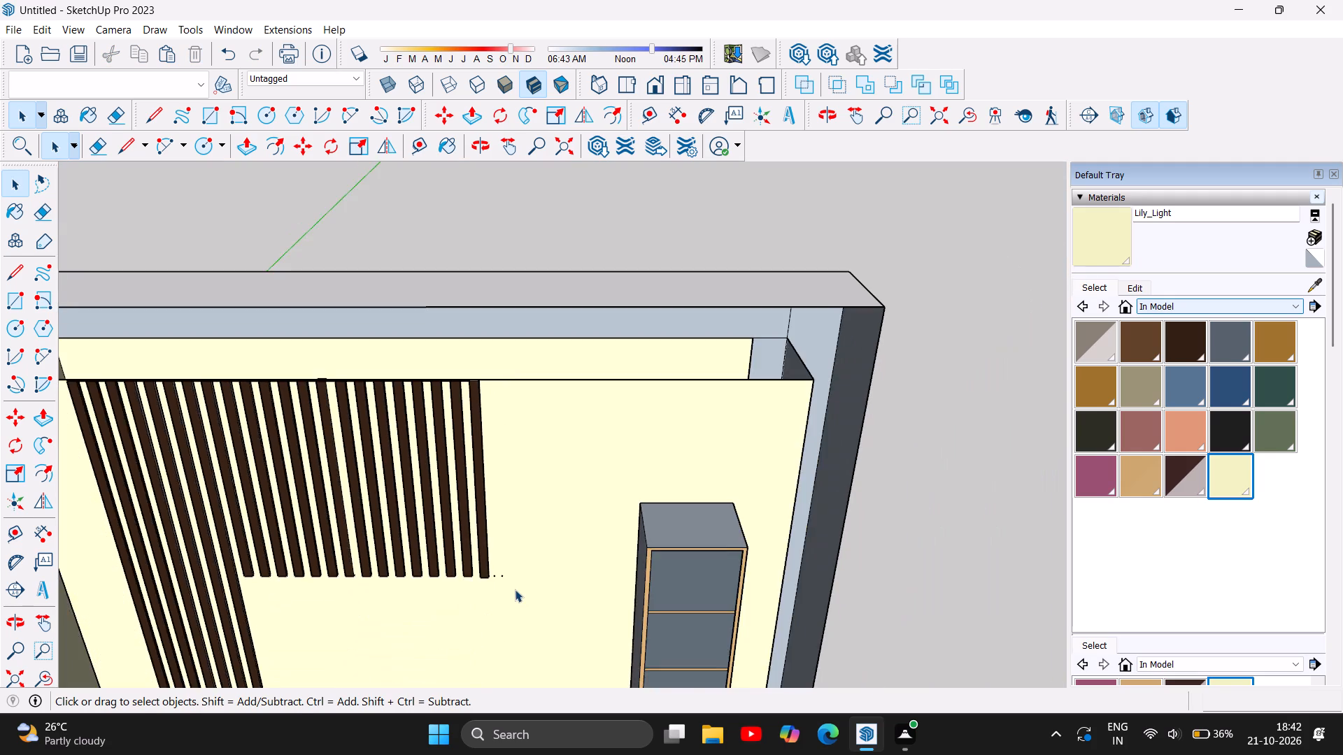
scroll(511, 587, "up", 17)
scroll(506, 587, "down", 1)
scroll(506, 581, "up", 6)
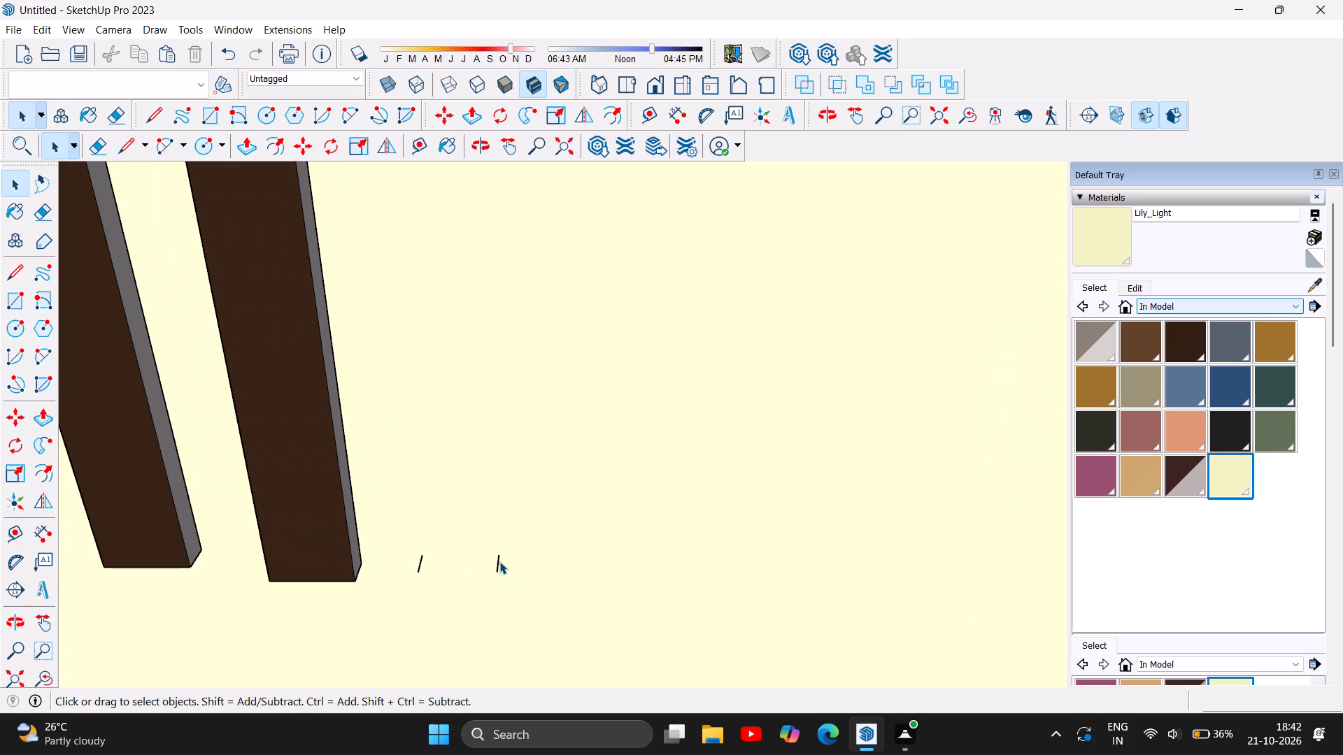
left_click(499, 561)
key("Delete")
left_click(417, 568)
key("Delete")
scroll(511, 505, "down", 4)
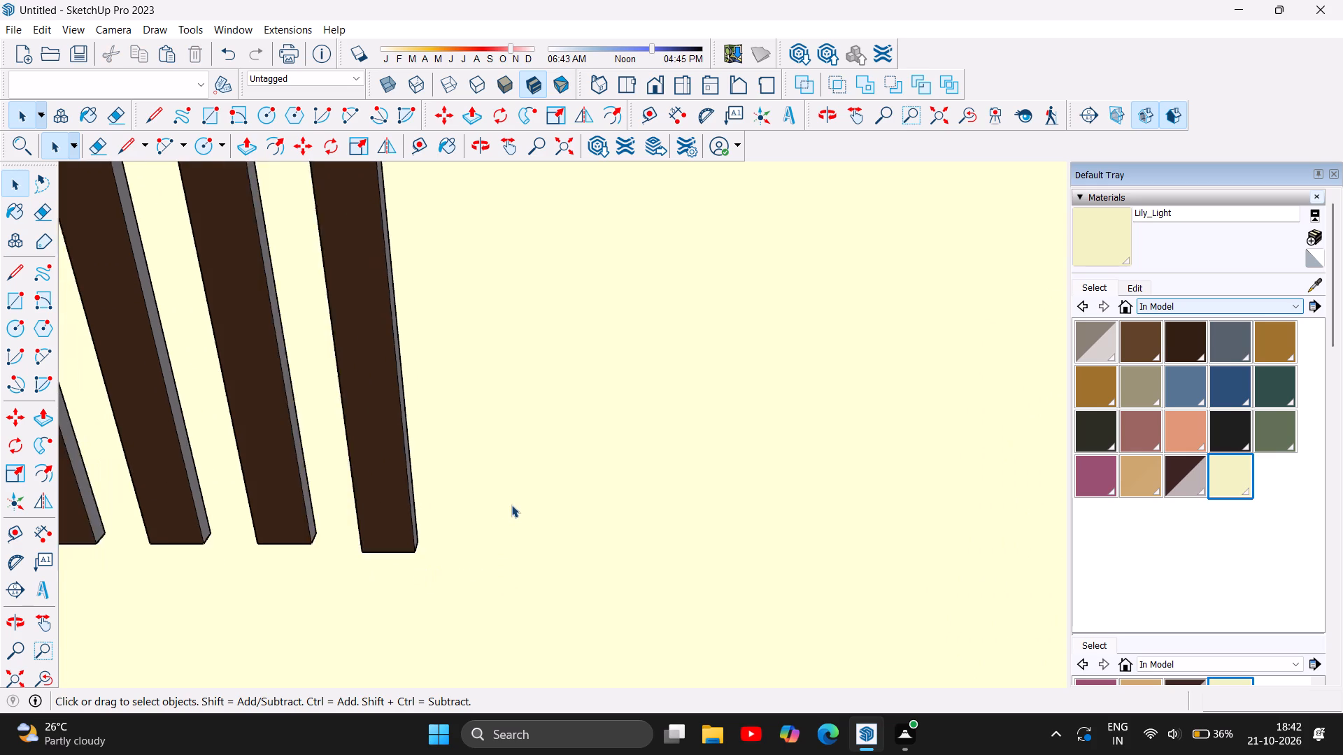
Draw a rectangle of about 10' 9" by 1' 5 5/8" across the open top between the slatted wall and the wall behind it.
scroll(511, 505, "down", 16)
scroll(515, 498, "down", 14)
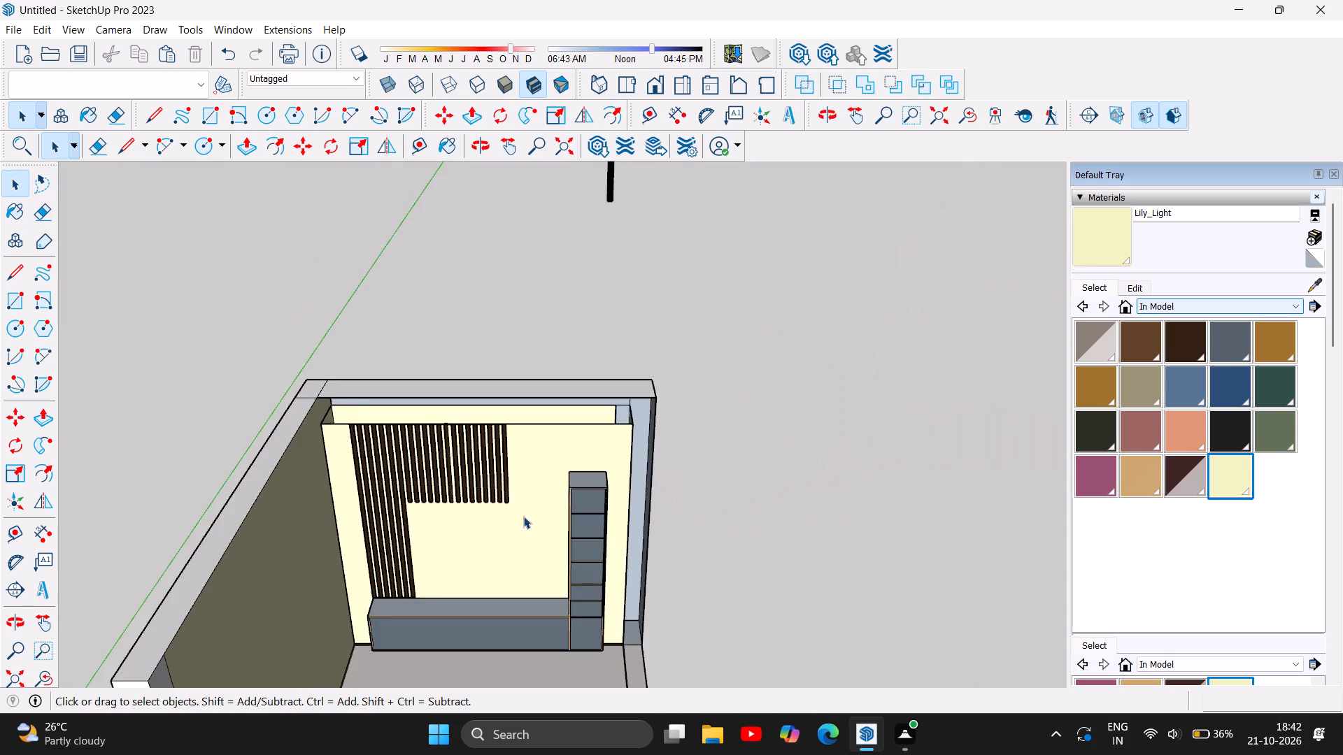
scroll(525, 517, "down", 4)
scroll(475, 475, "up", 13)
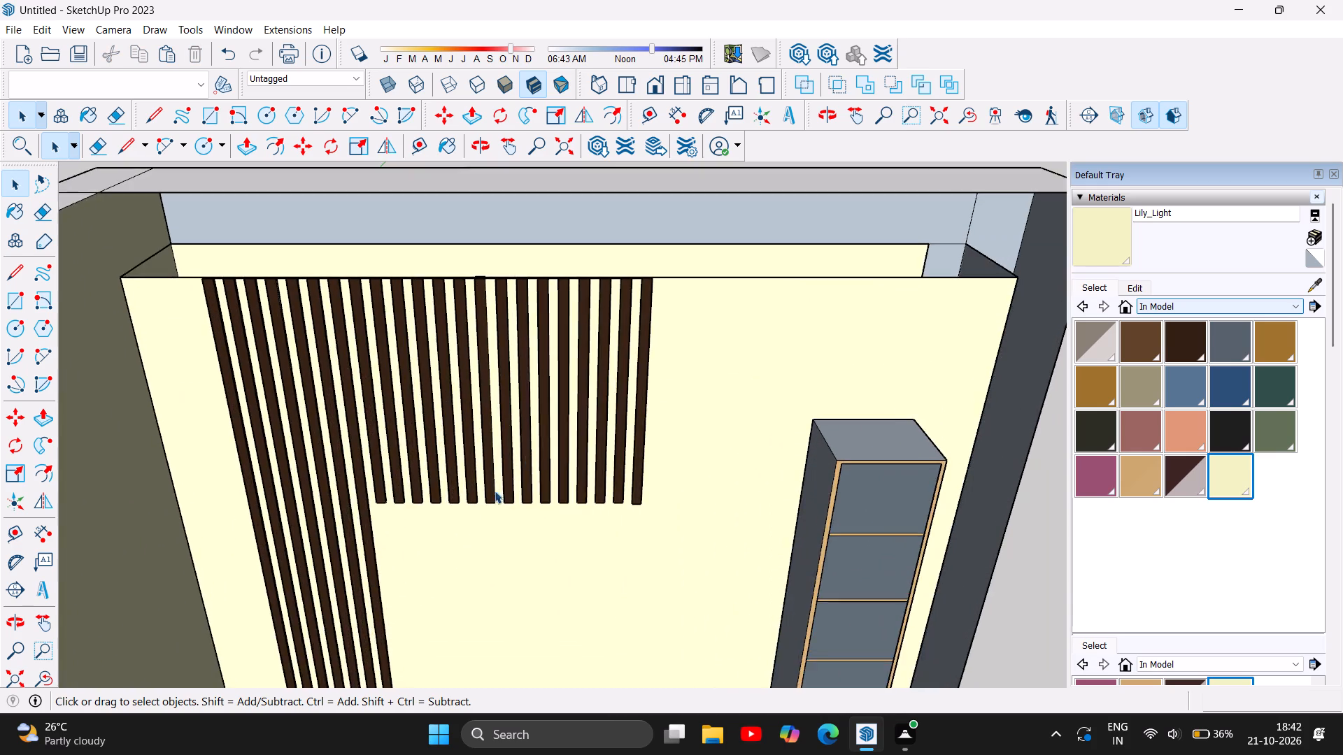
scroll(679, 326, "up", 4)
scroll(669, 415, "down", 10)
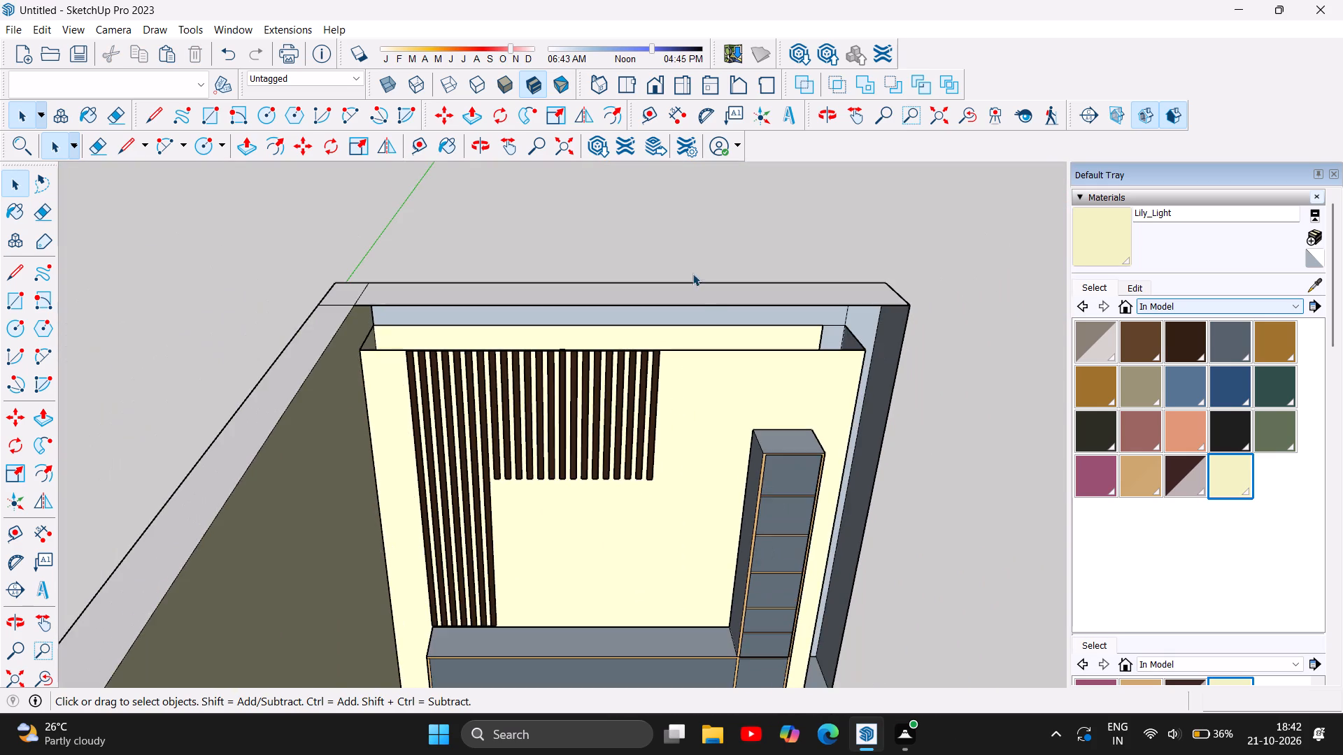
scroll(671, 251, "up", 4)
scroll(665, 273, "down", 4)
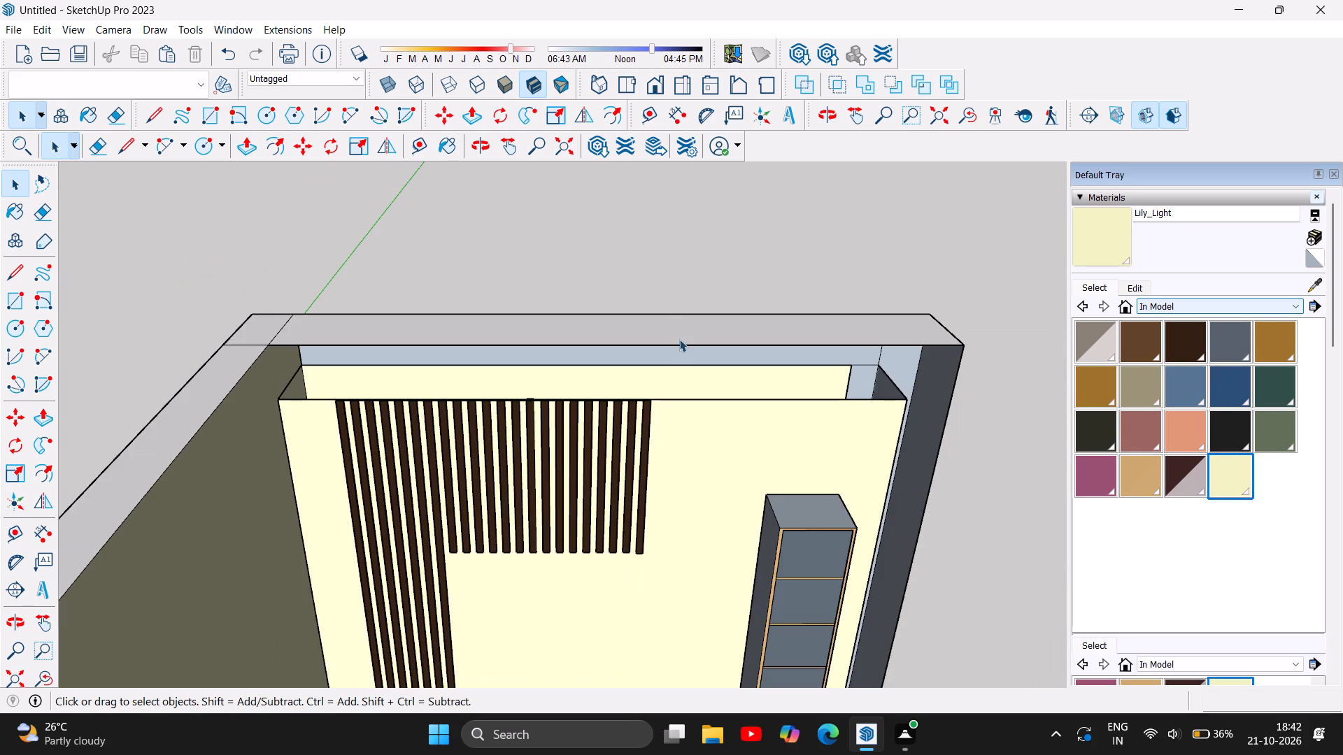
scroll(673, 368, "up", 1)
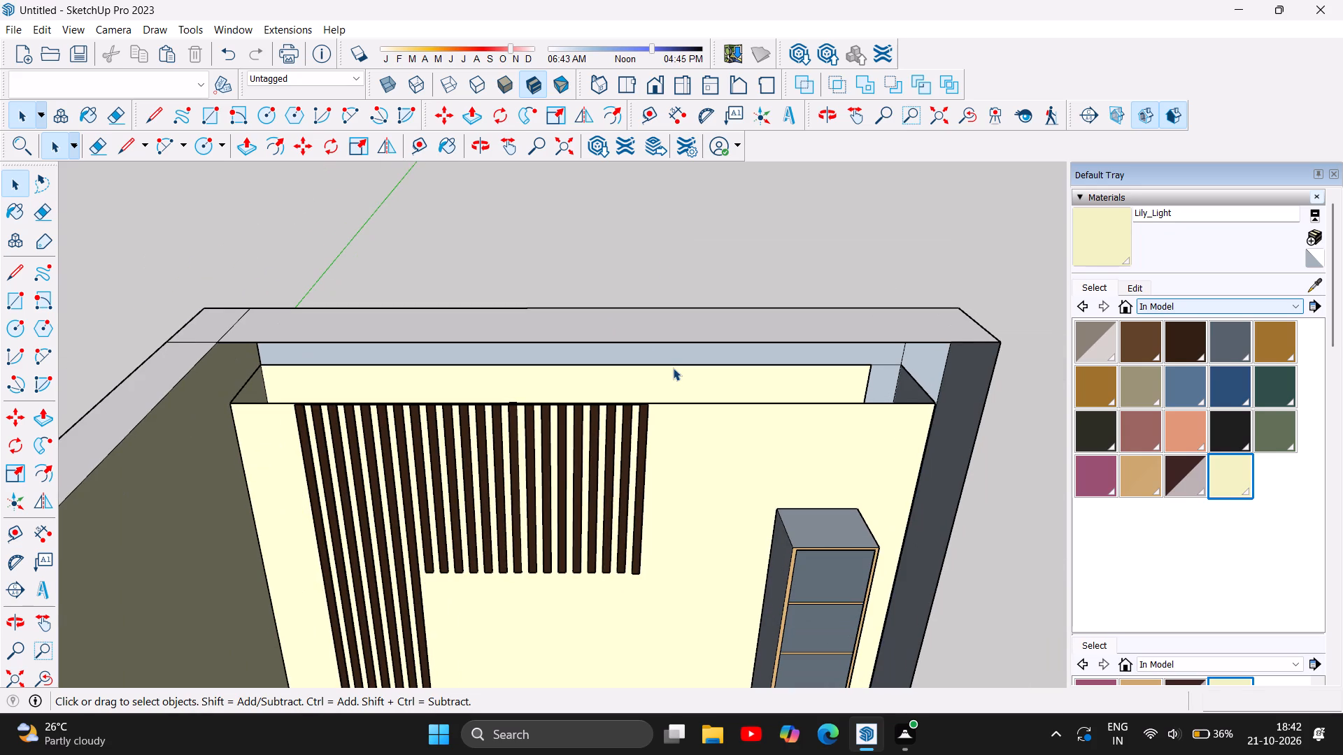
left_click(18, 302)
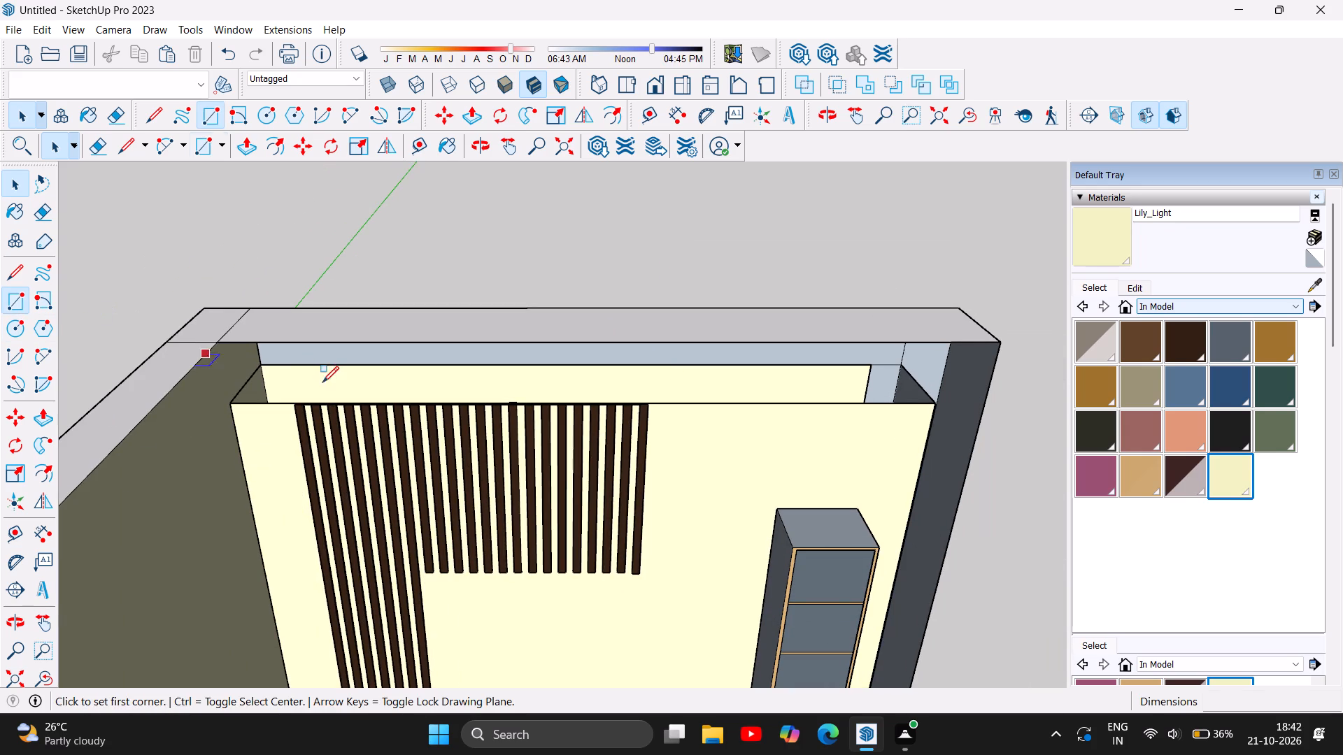
left_click(261, 362)
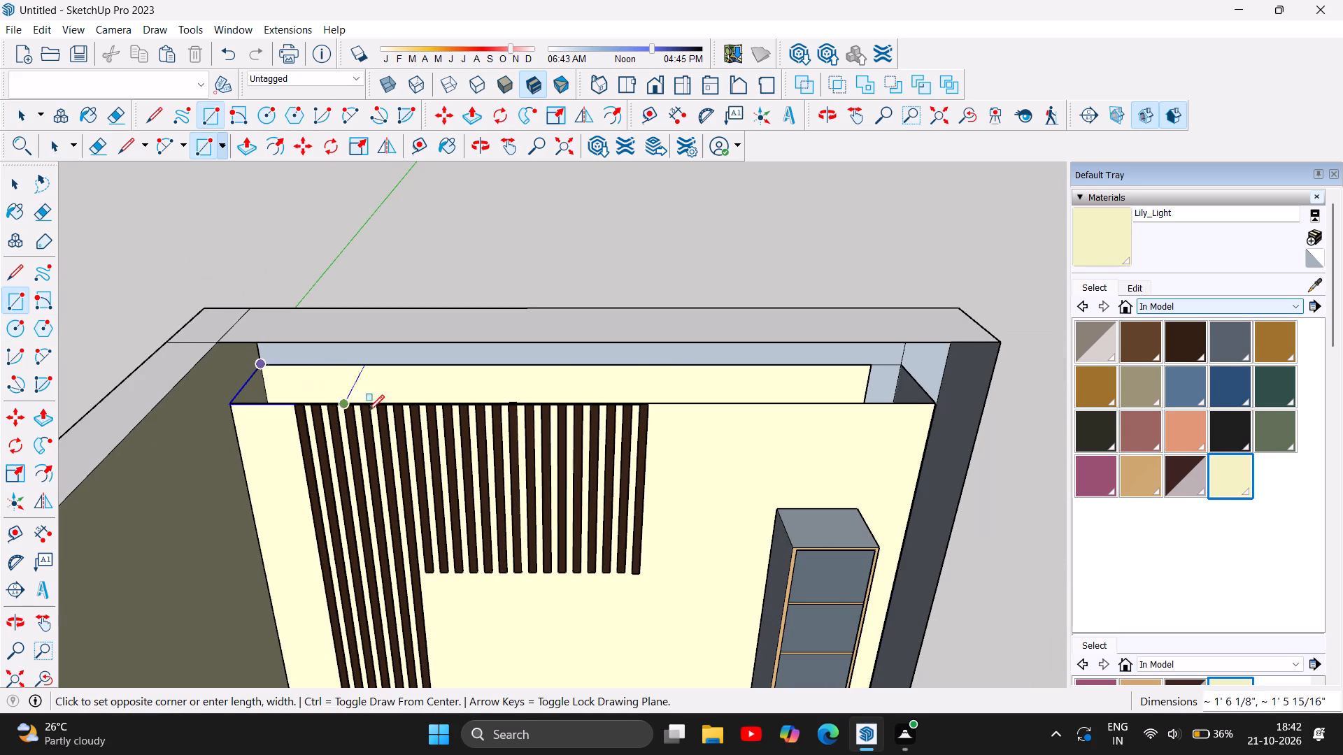
left_click(934, 405)
Save the model in the Documents folder under the name "gk fugi 3 skp".
scroll(443, 86, "down", 5)
scroll(588, 293, "down", 10)
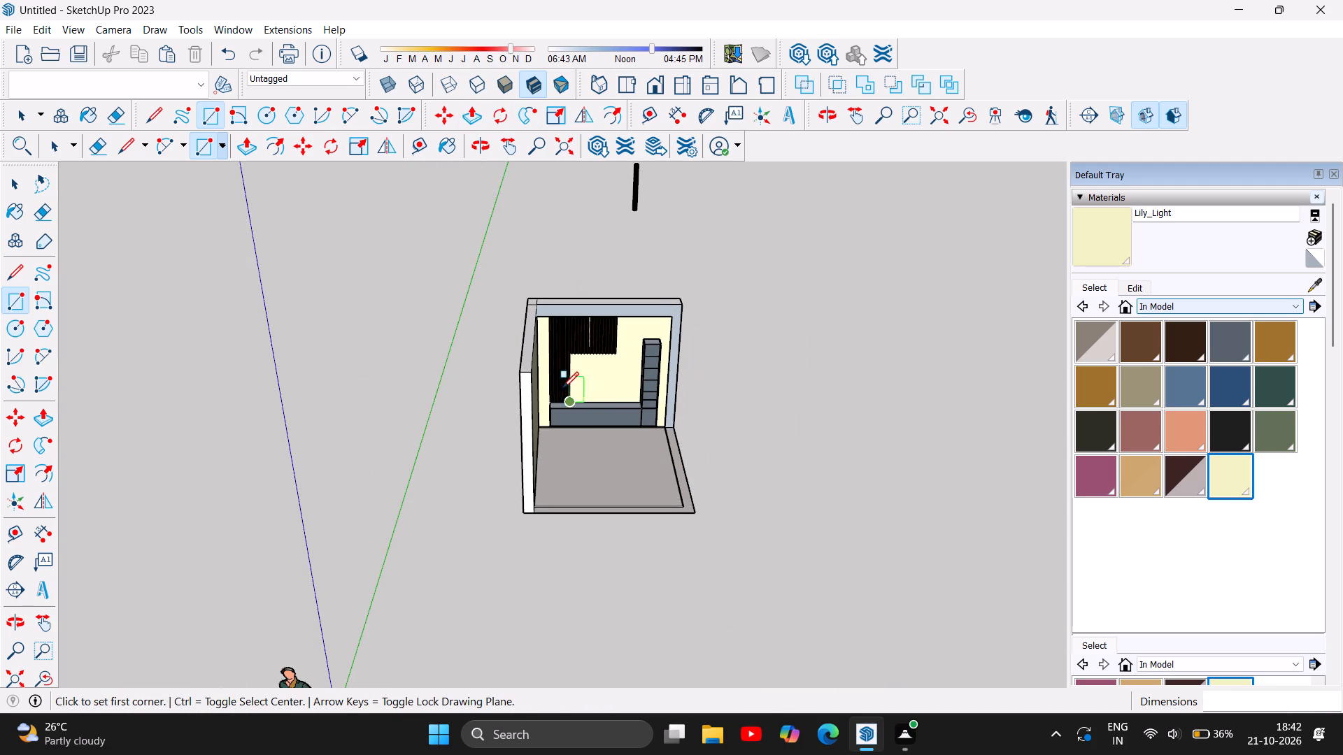
scroll(592, 415, "up", 3)
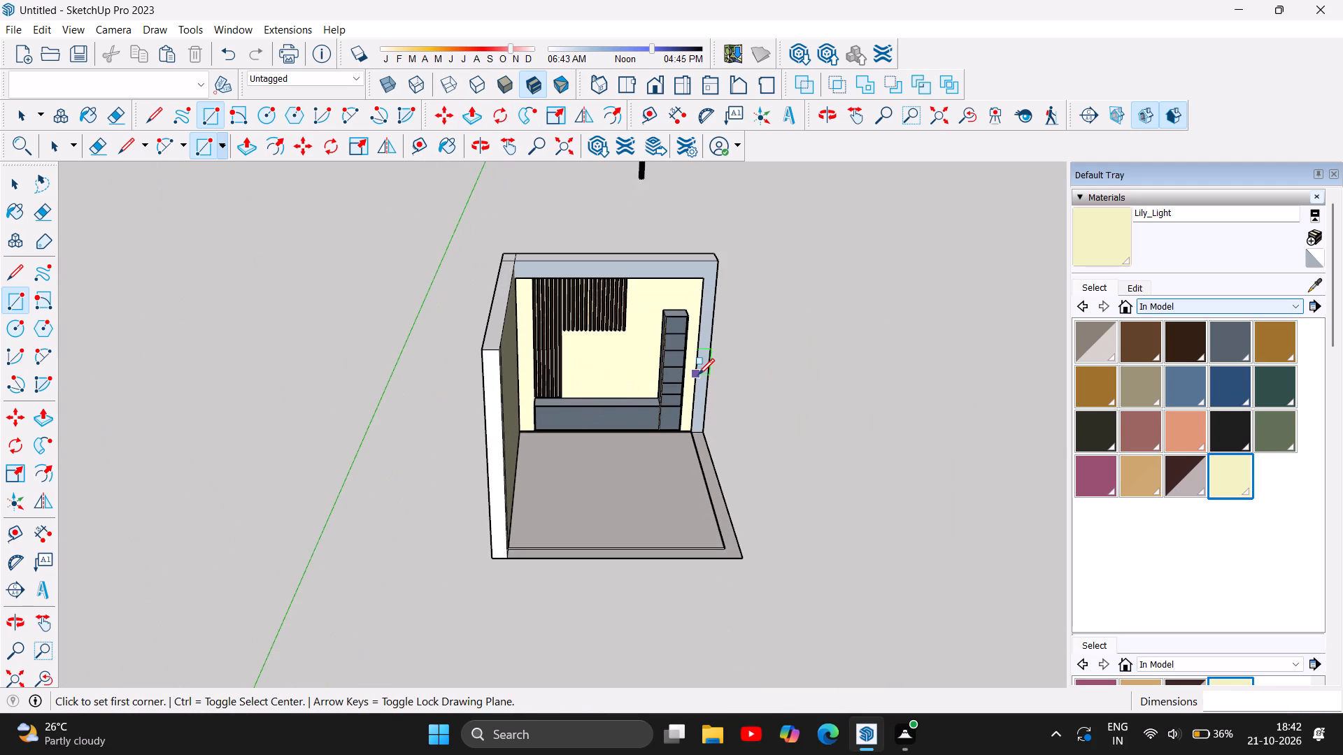
left_click(698, 375, "ctrl")
key("ctrl+s")
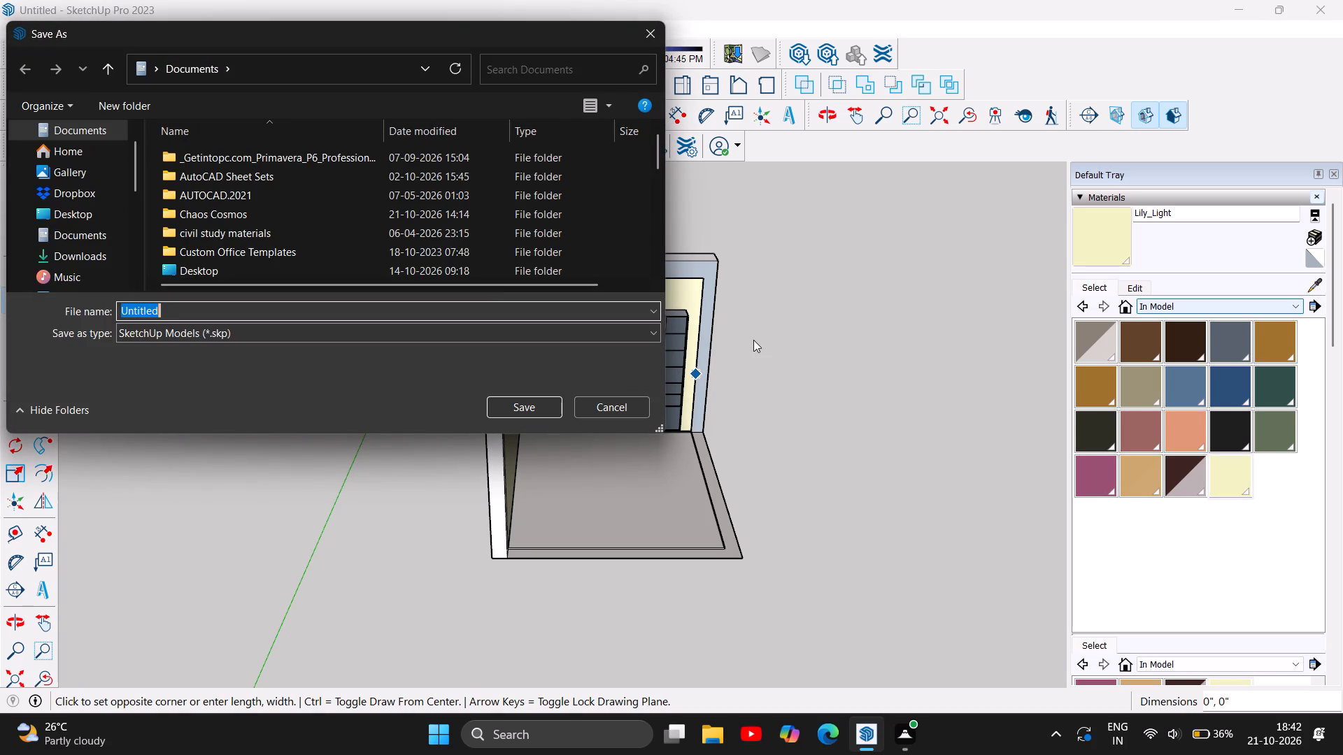
key("BackSpace")
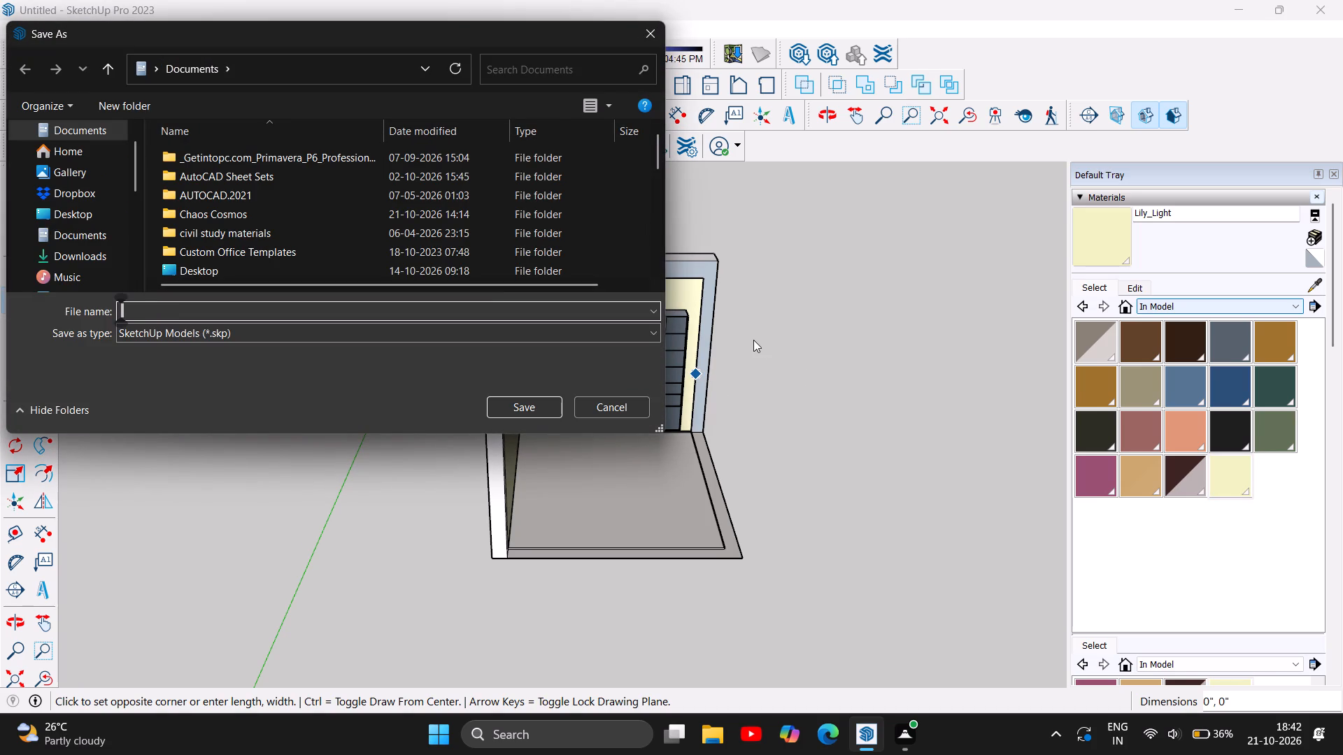
key("g")
type("k fugi")
key("space")
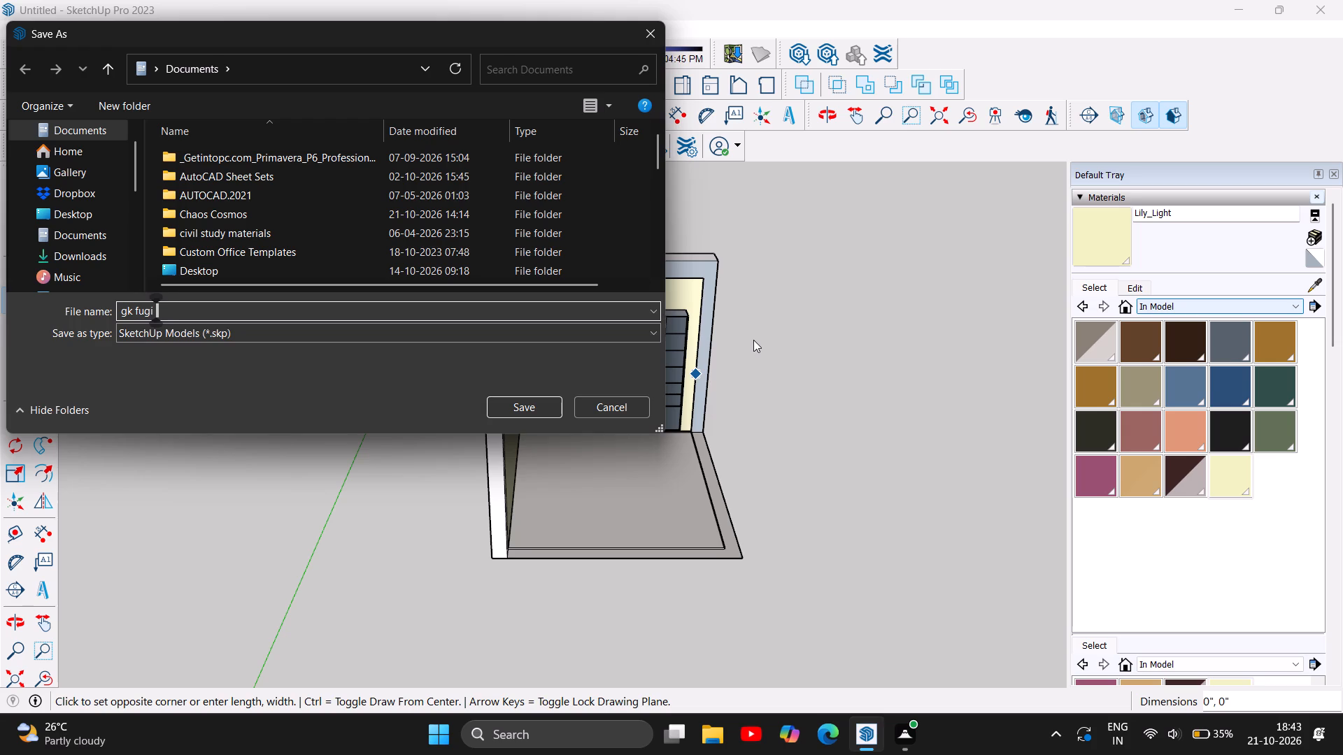
key("3")
left_click(753, 340)
key("space")
key("s")
type("kp")
left_click(530, 411)
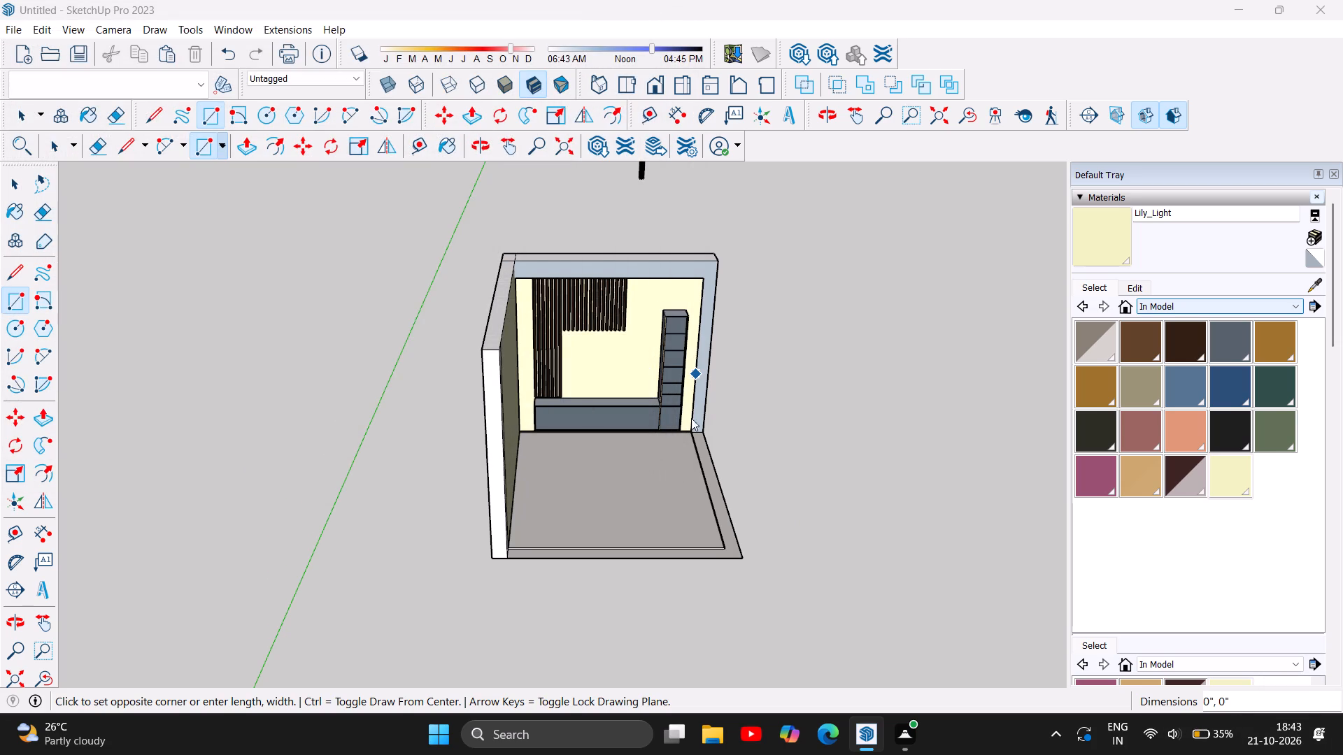
Cancel the pending rectangle and save the model again.
scroll(742, 385, "up", 1)
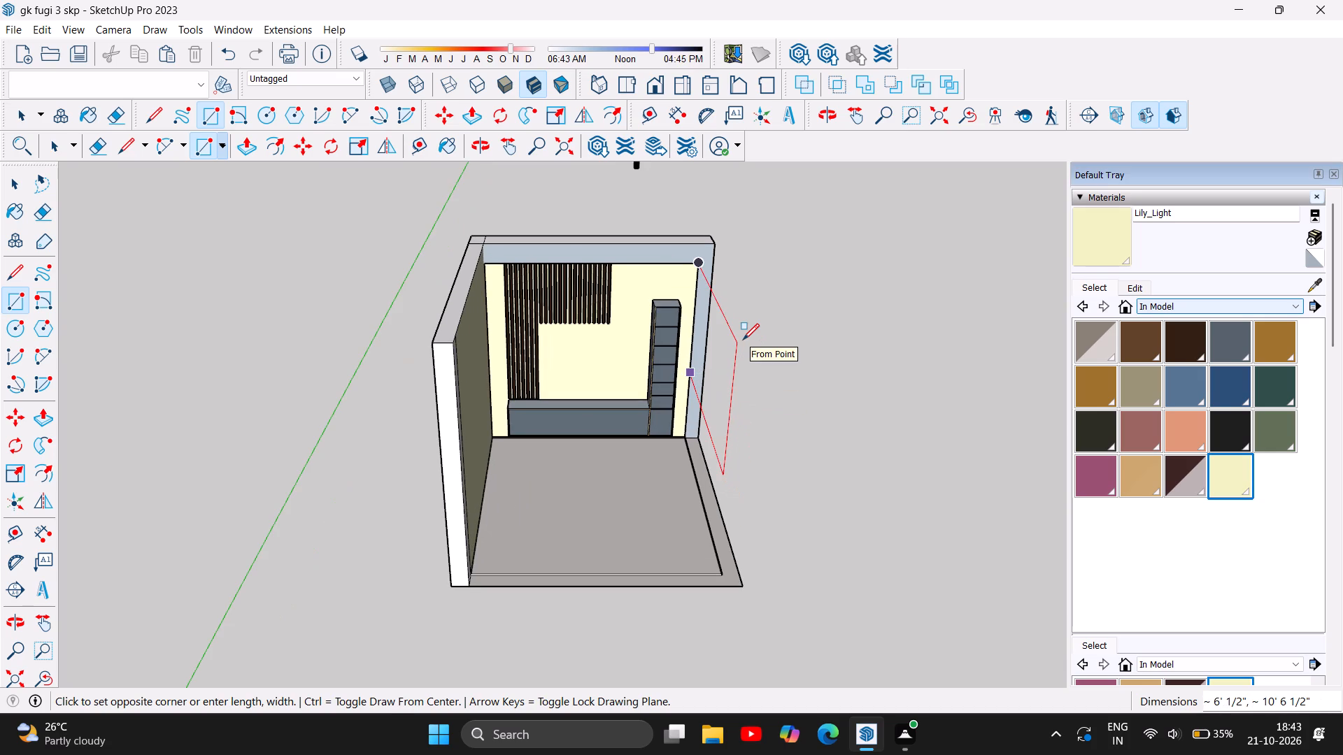
key("Escape")
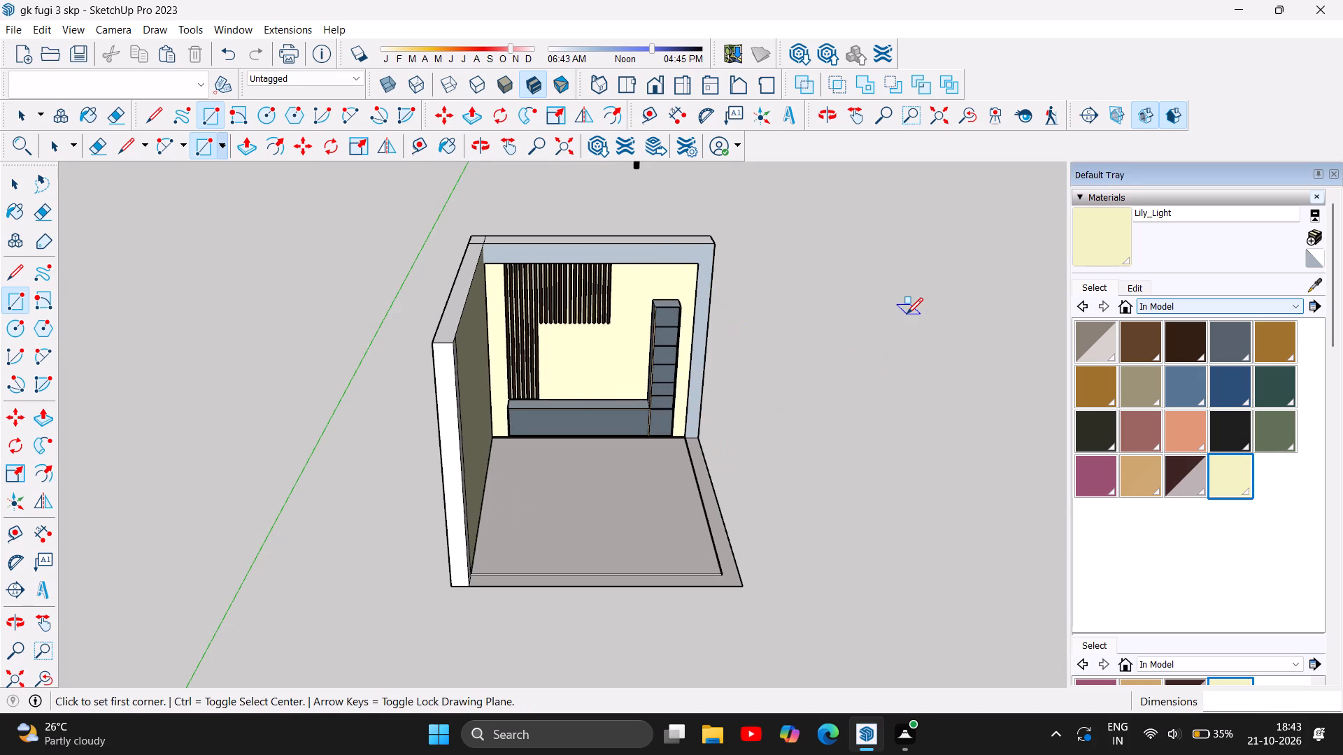
key("ctrl+s")
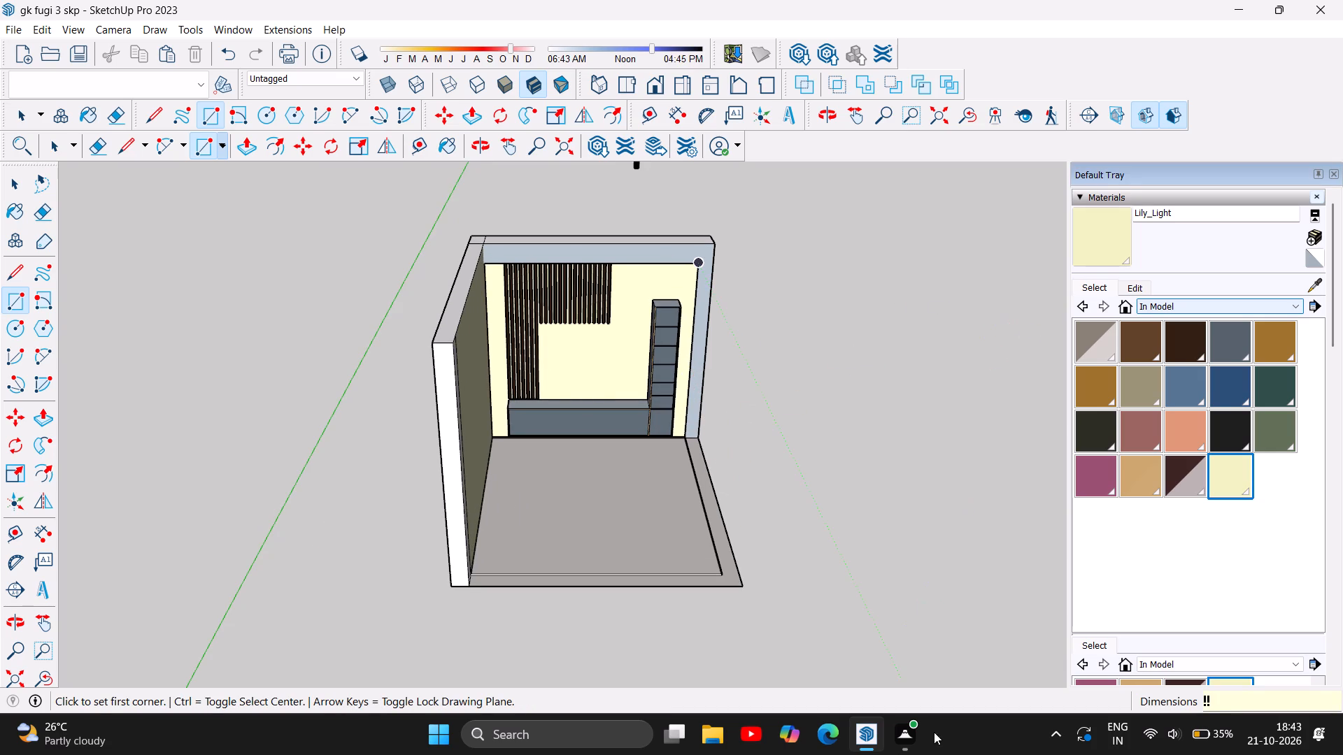
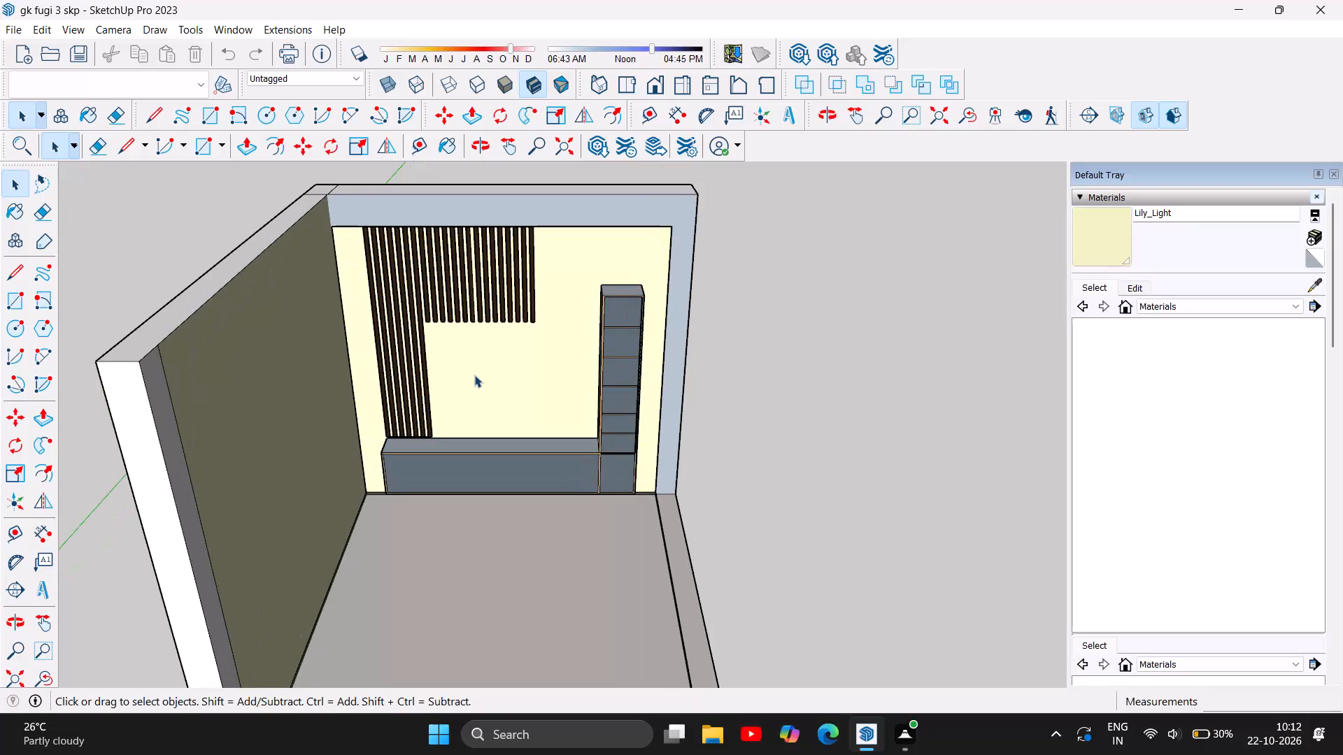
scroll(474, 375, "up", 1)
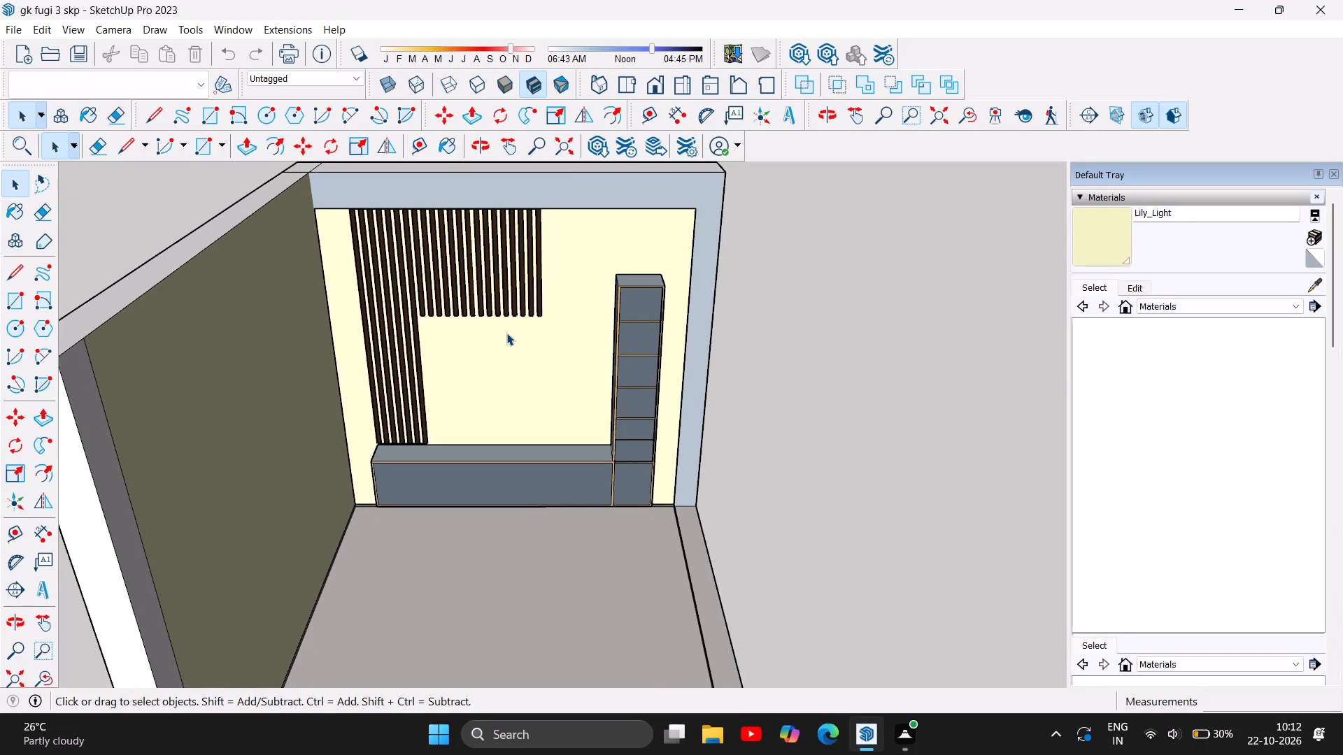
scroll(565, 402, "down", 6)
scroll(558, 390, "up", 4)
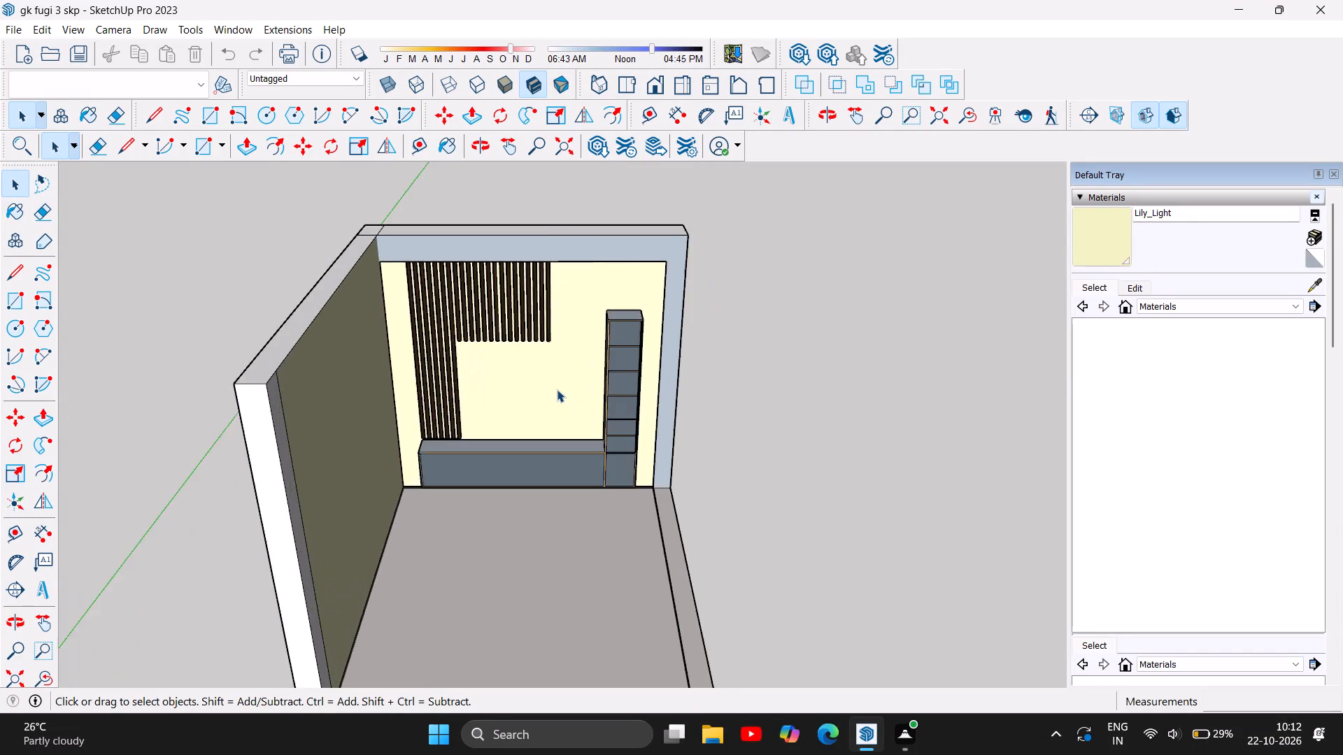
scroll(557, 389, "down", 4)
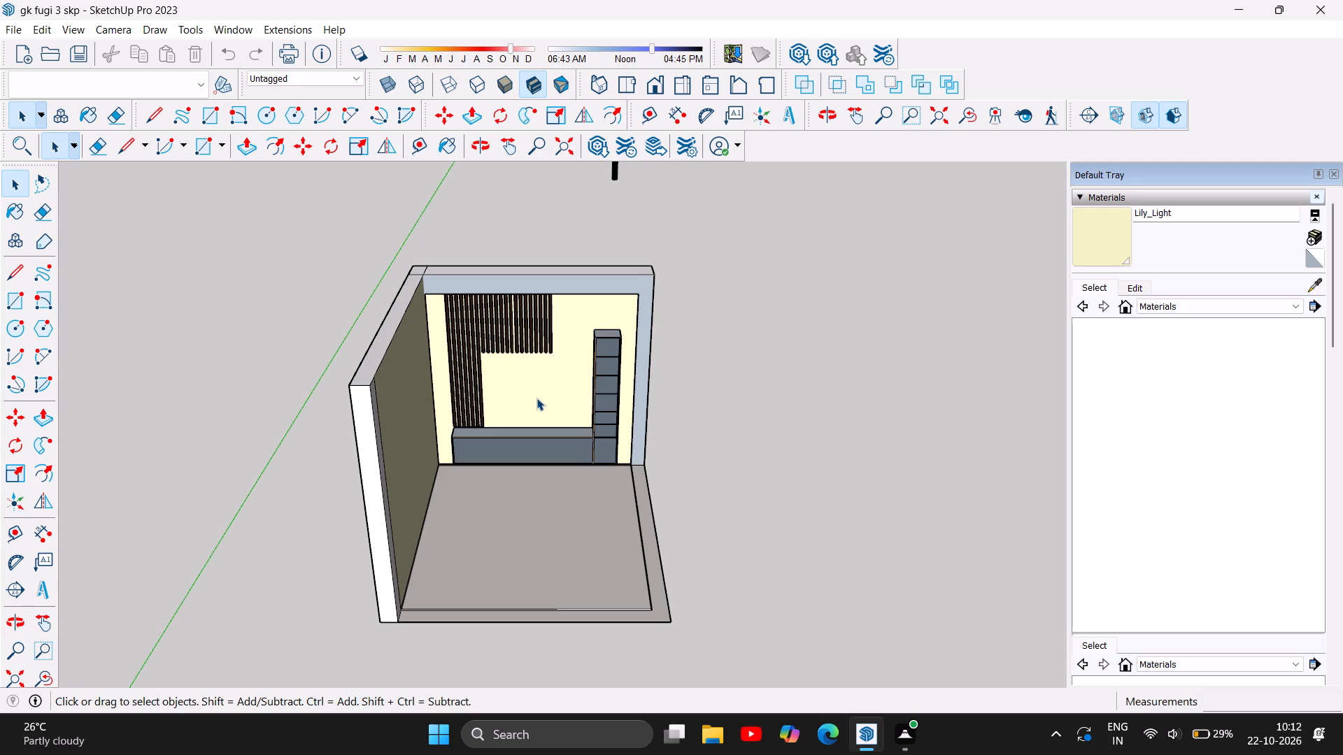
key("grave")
Examine the TV-unit wall from a lower front view, checking the wooden slats, the base cabinet and the tall shelf column.
scroll(651, 410, "down", 3)
scroll(567, 505, "up", 6)
scroll(553, 379, "up", 2)
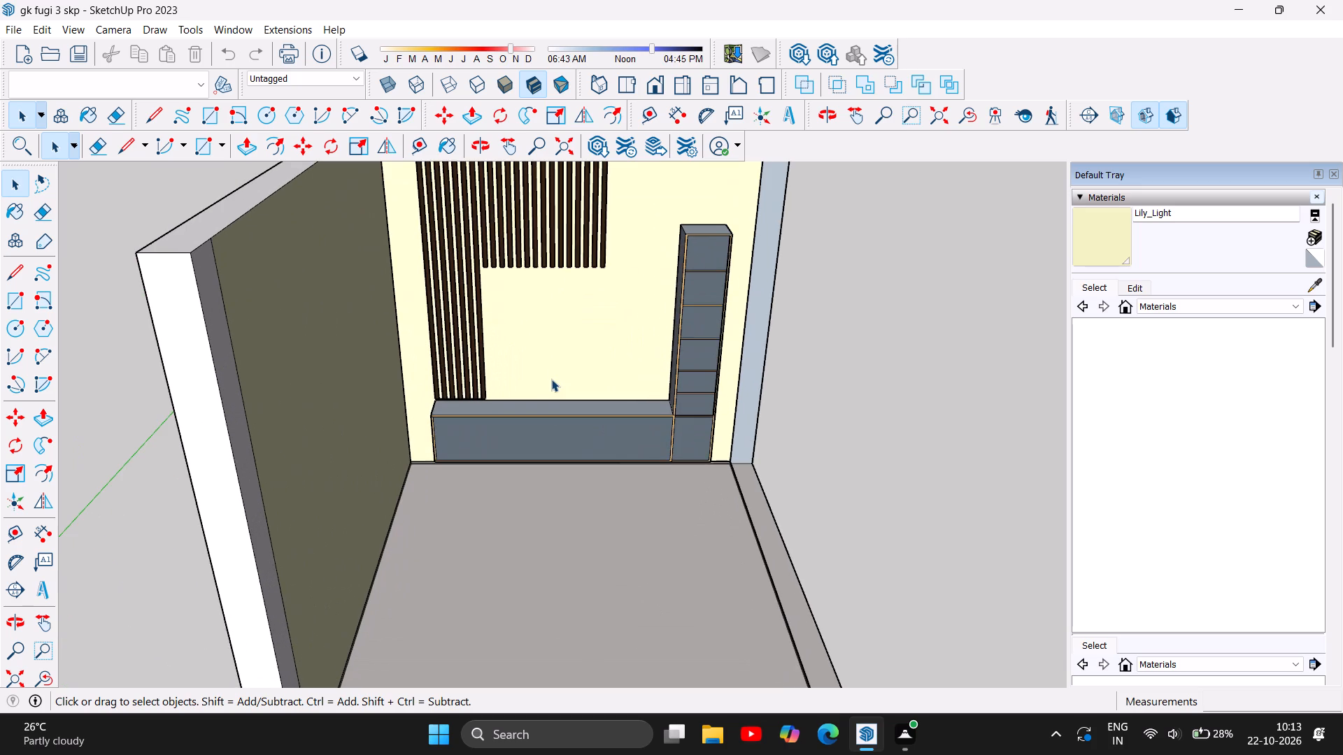
left_click(477, 151)
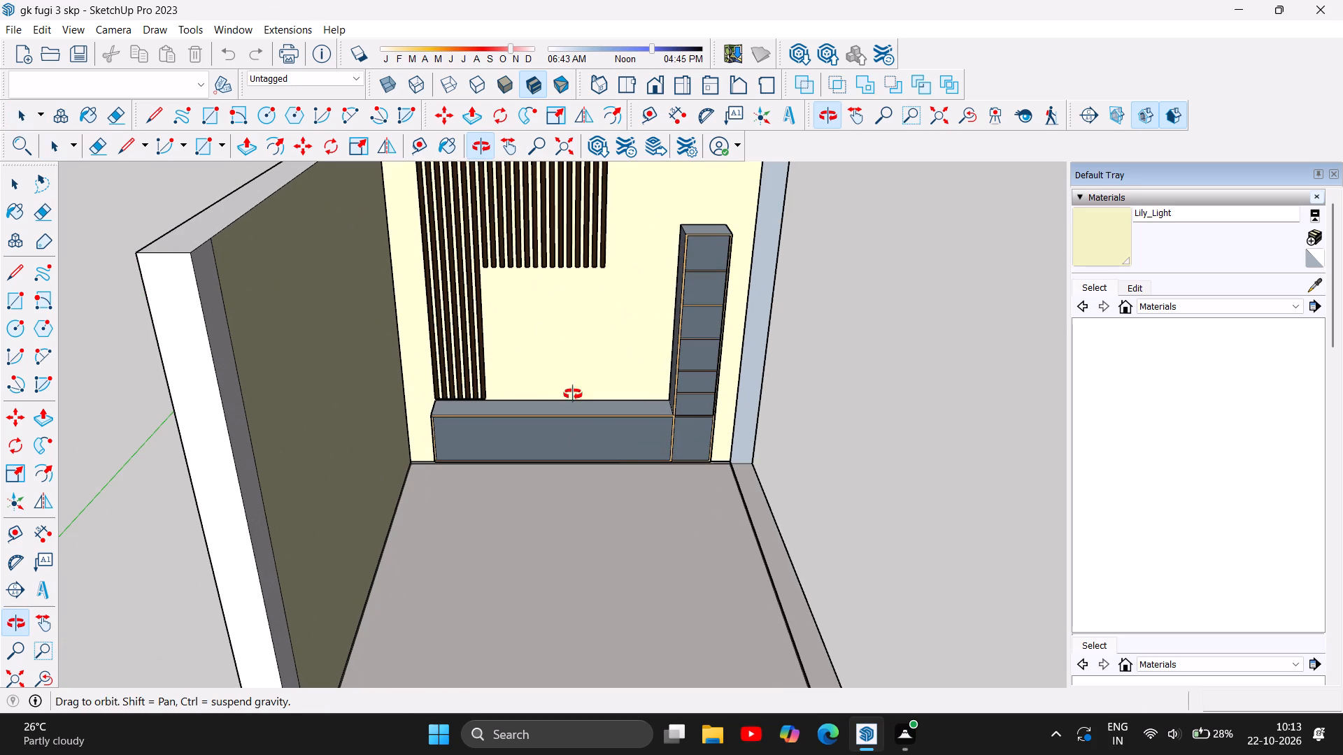
left_click_drag(658, 594, 654, 470)
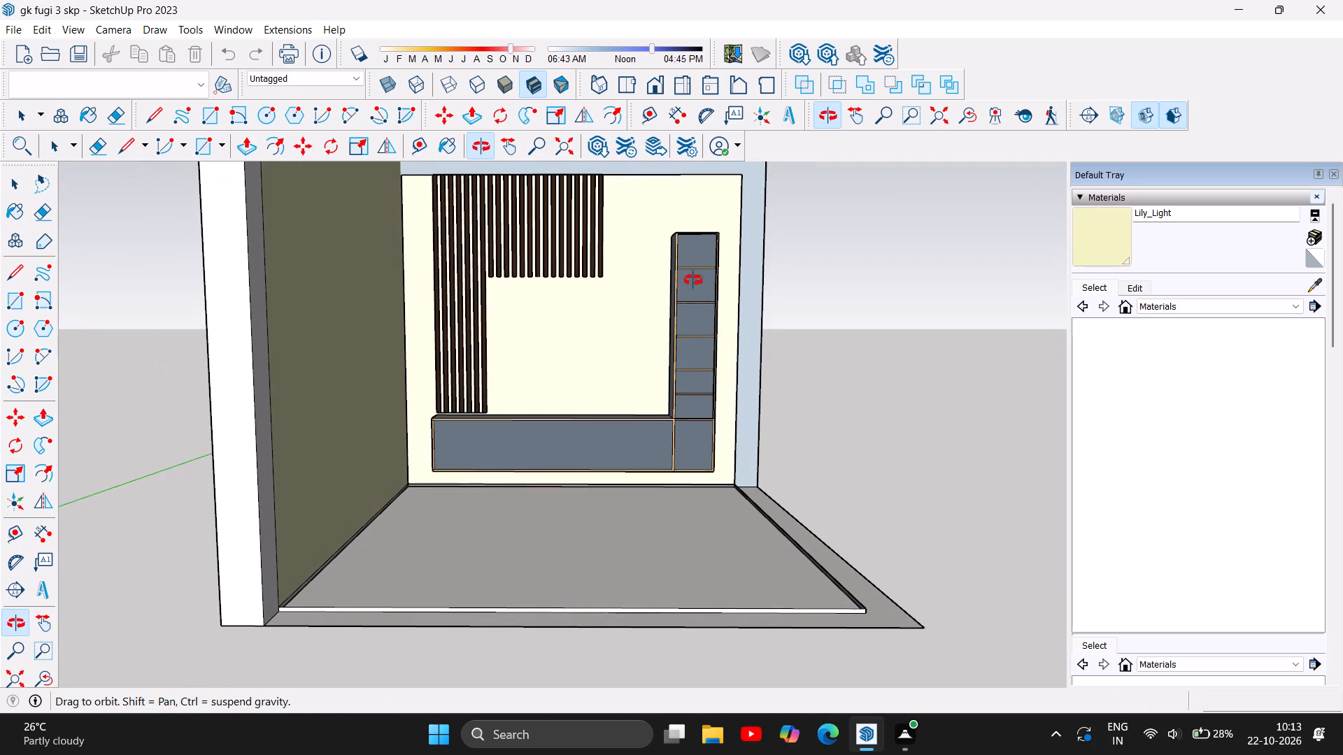
scroll(678, 208, "up", 4)
scroll(781, 368, "up", 2)
scroll(782, 368, "down", 1)
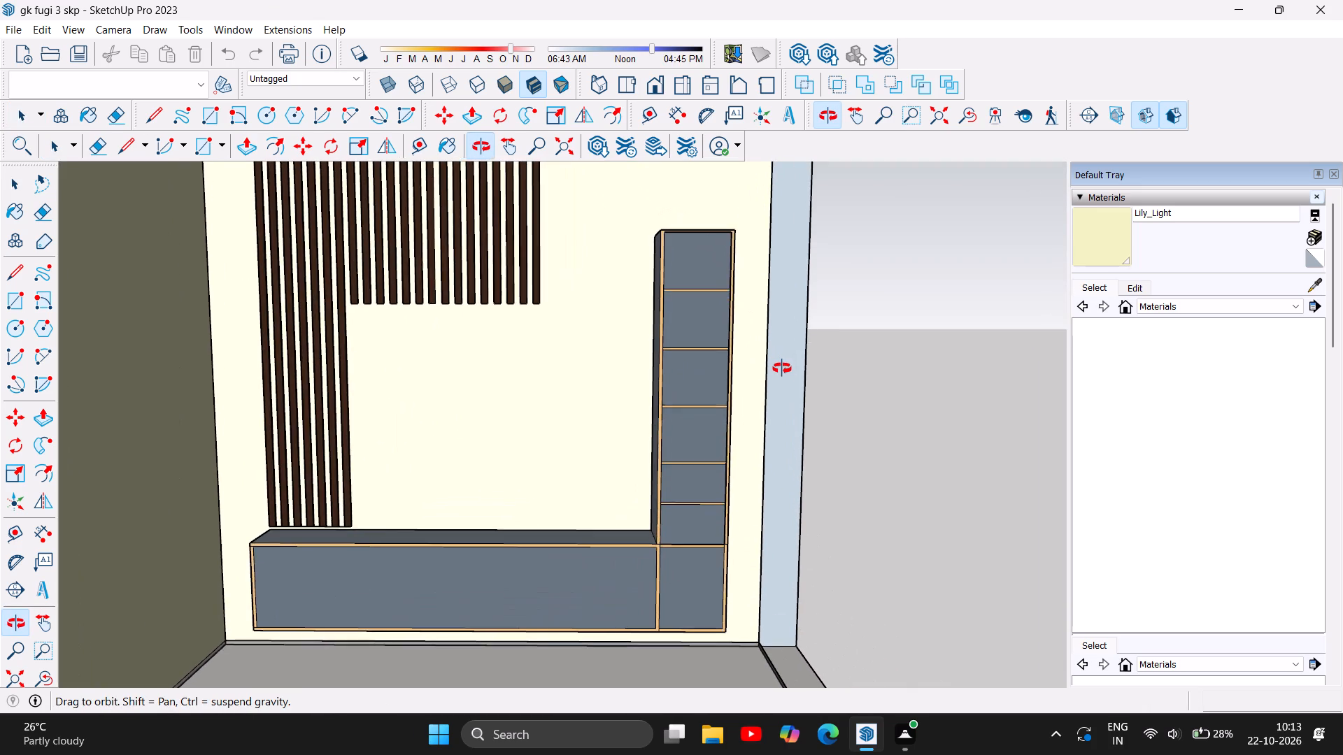
scroll(782, 368, "down", 2)
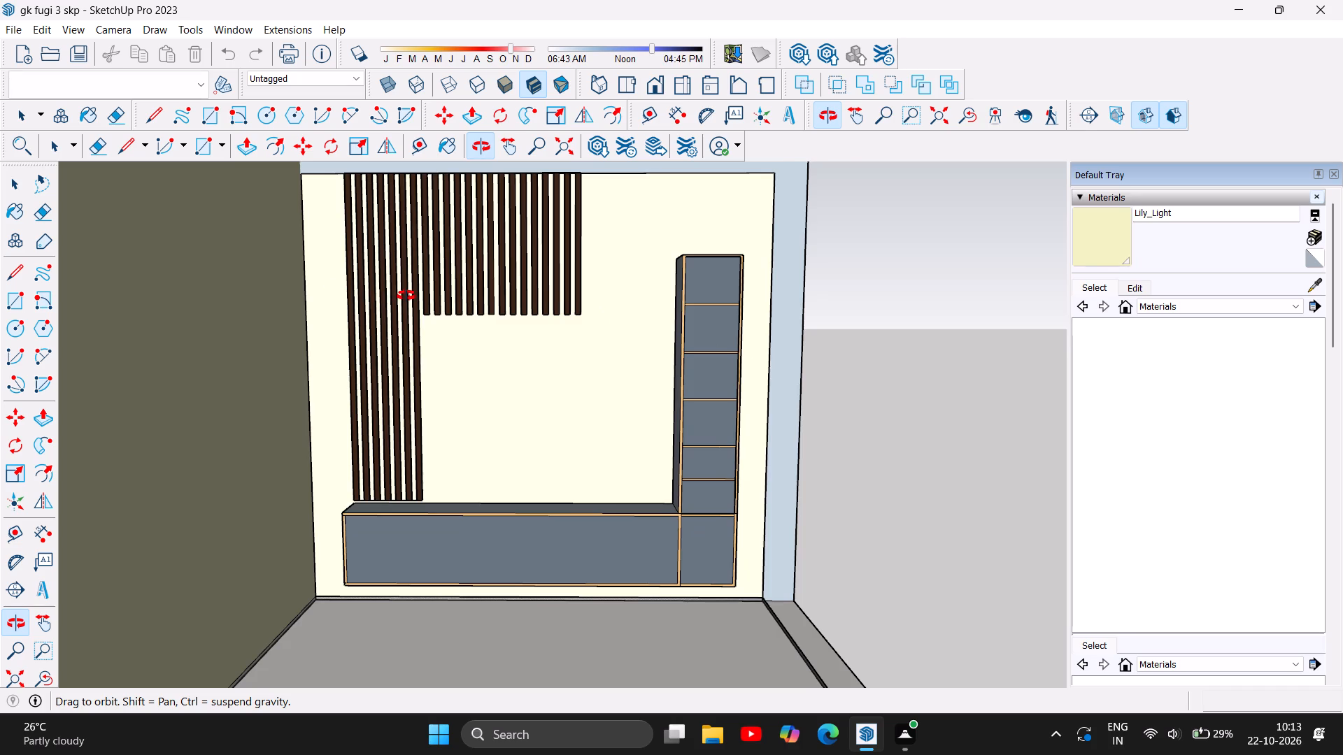
scroll(406, 296, "up", 1)
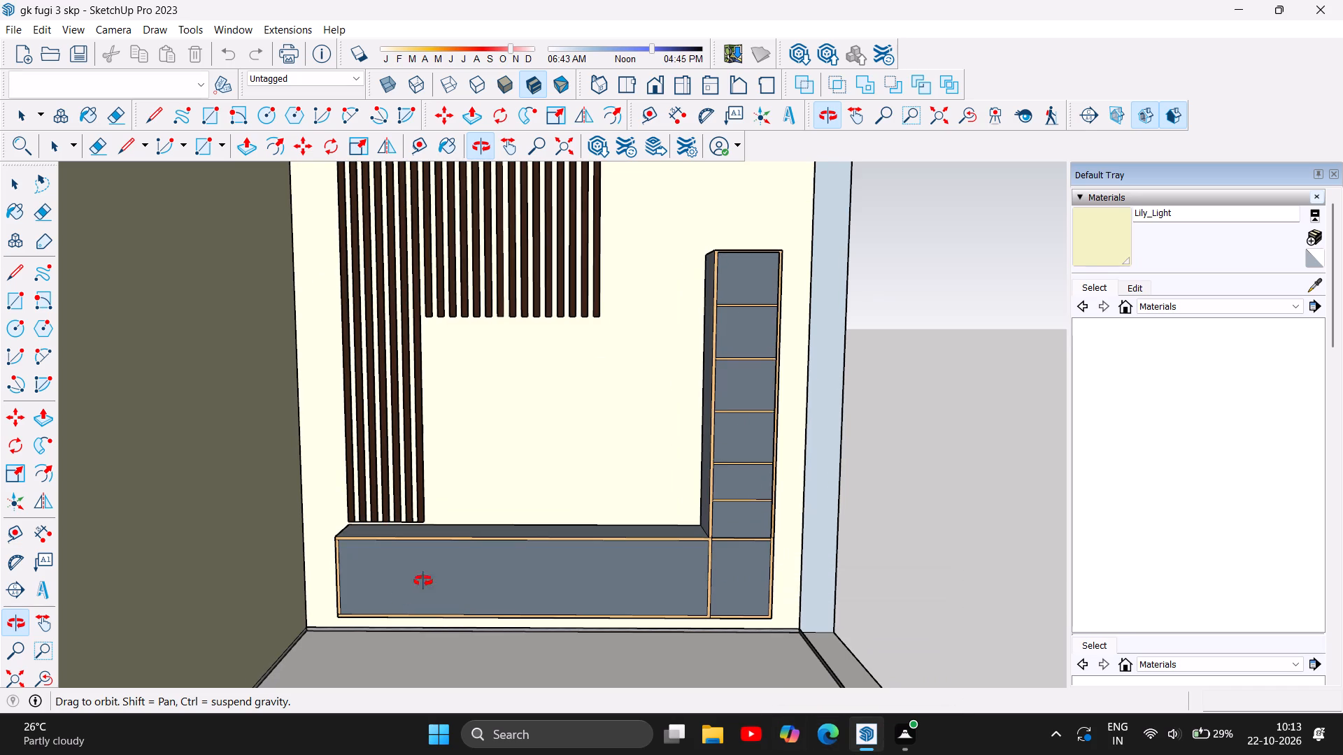
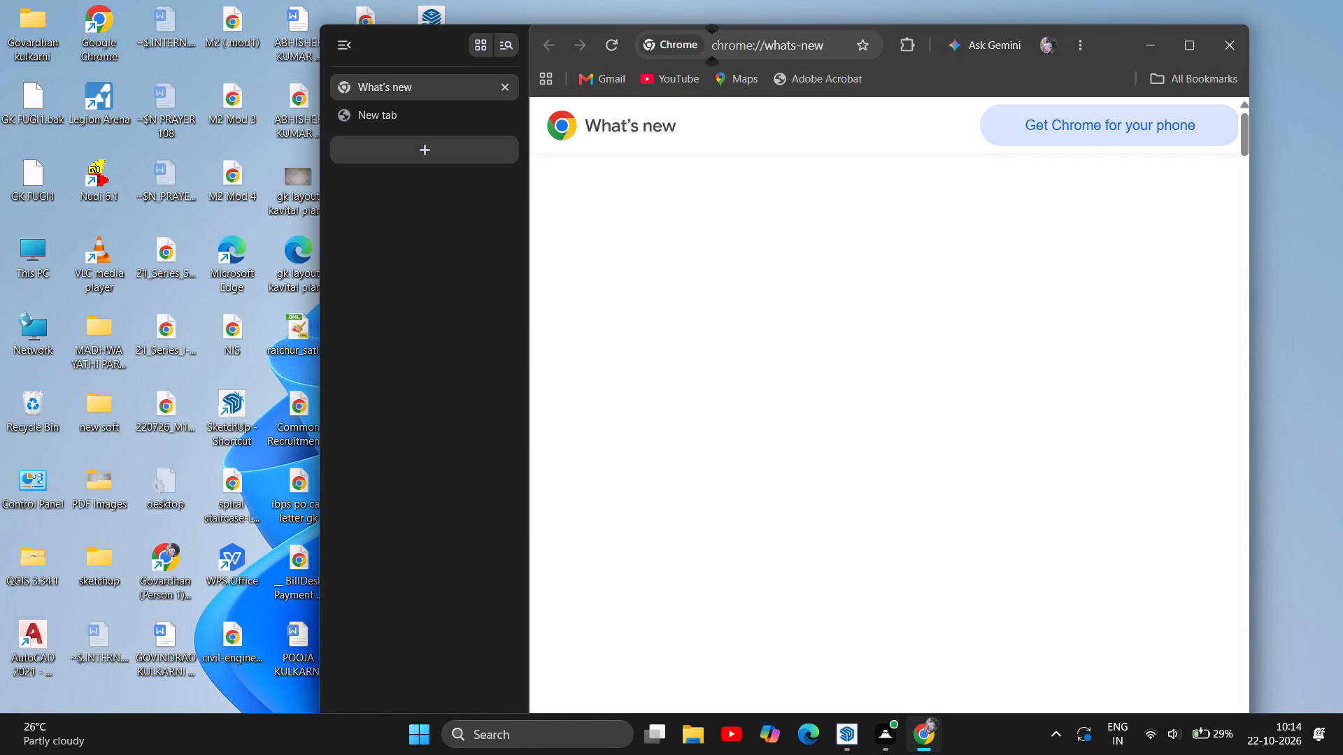
In a new browser tab, search the web for 3d warehouse sketchup.
left_click(430, 154)
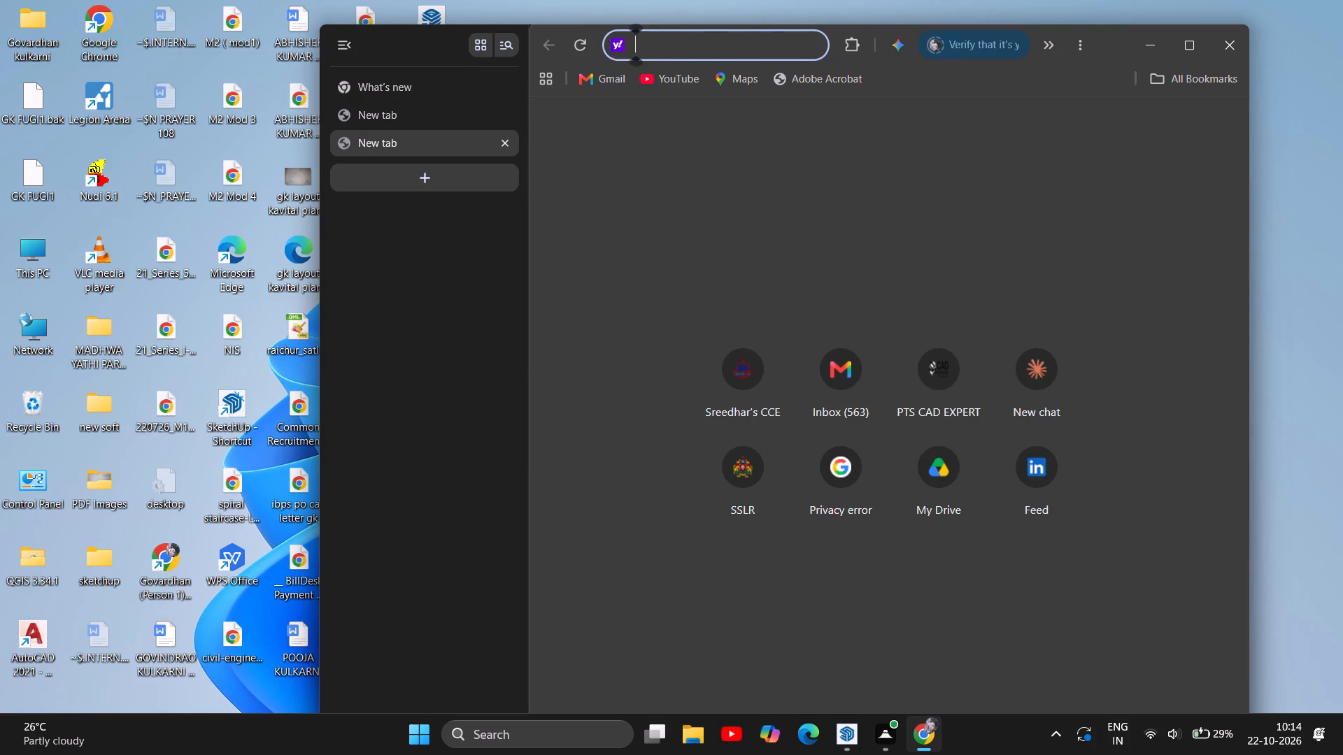
type("3d")
key("space")
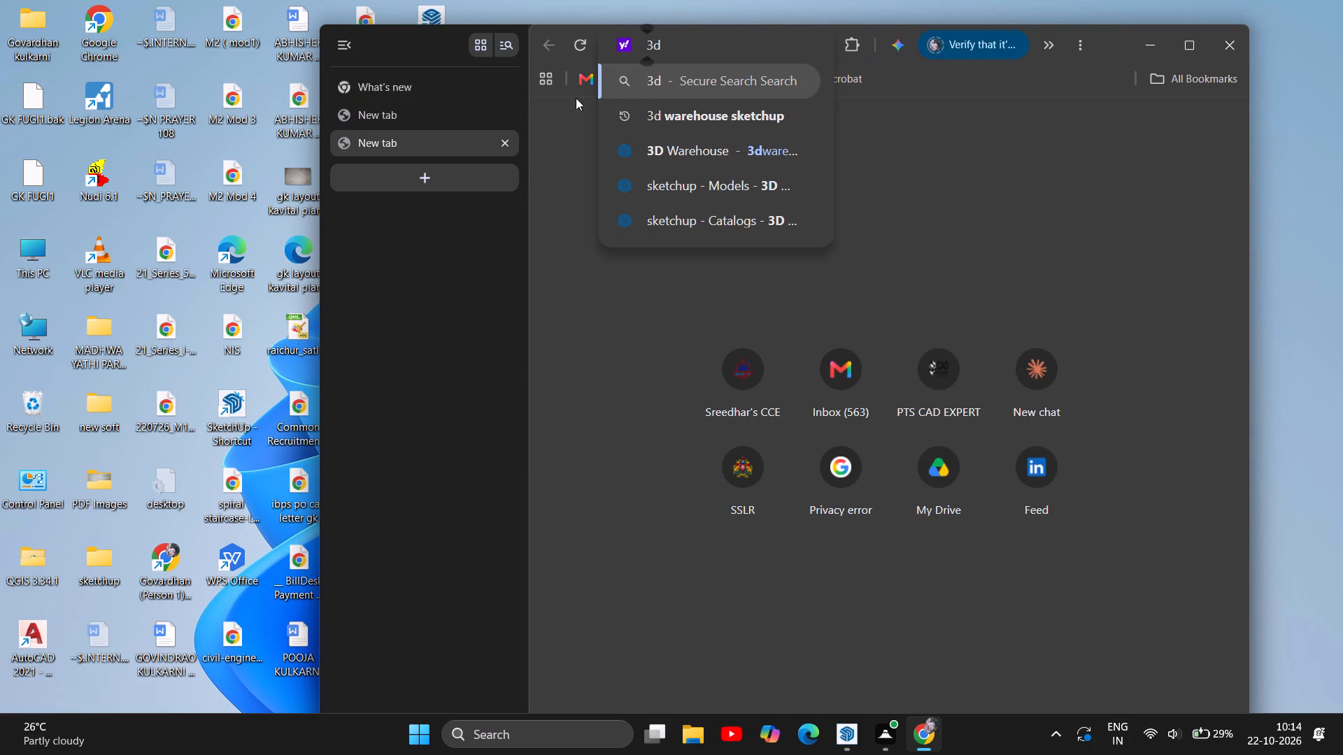
left_click(685, 110)
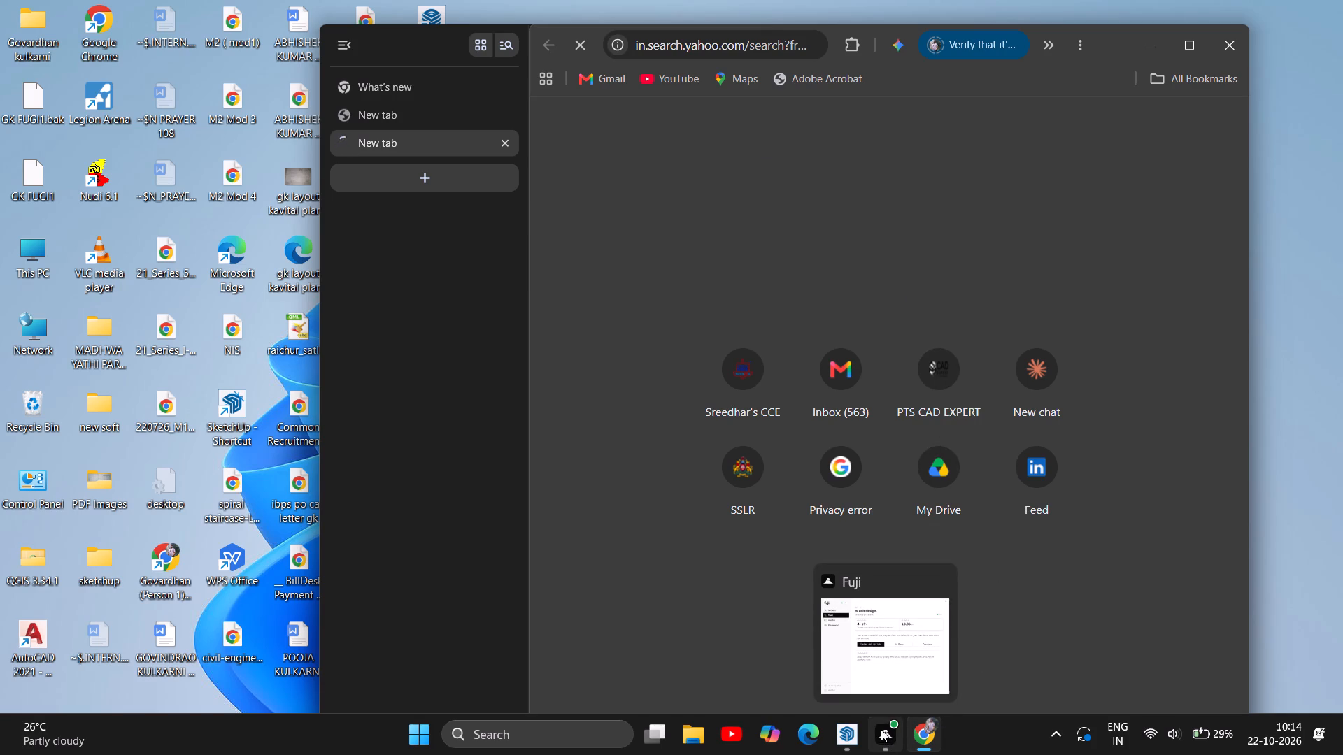
Switch to SketchUp and examine the TV-unit wall, including the top compartment of the tall shelf column.
left_click(845, 731)
scroll(528, 454, "down", 3)
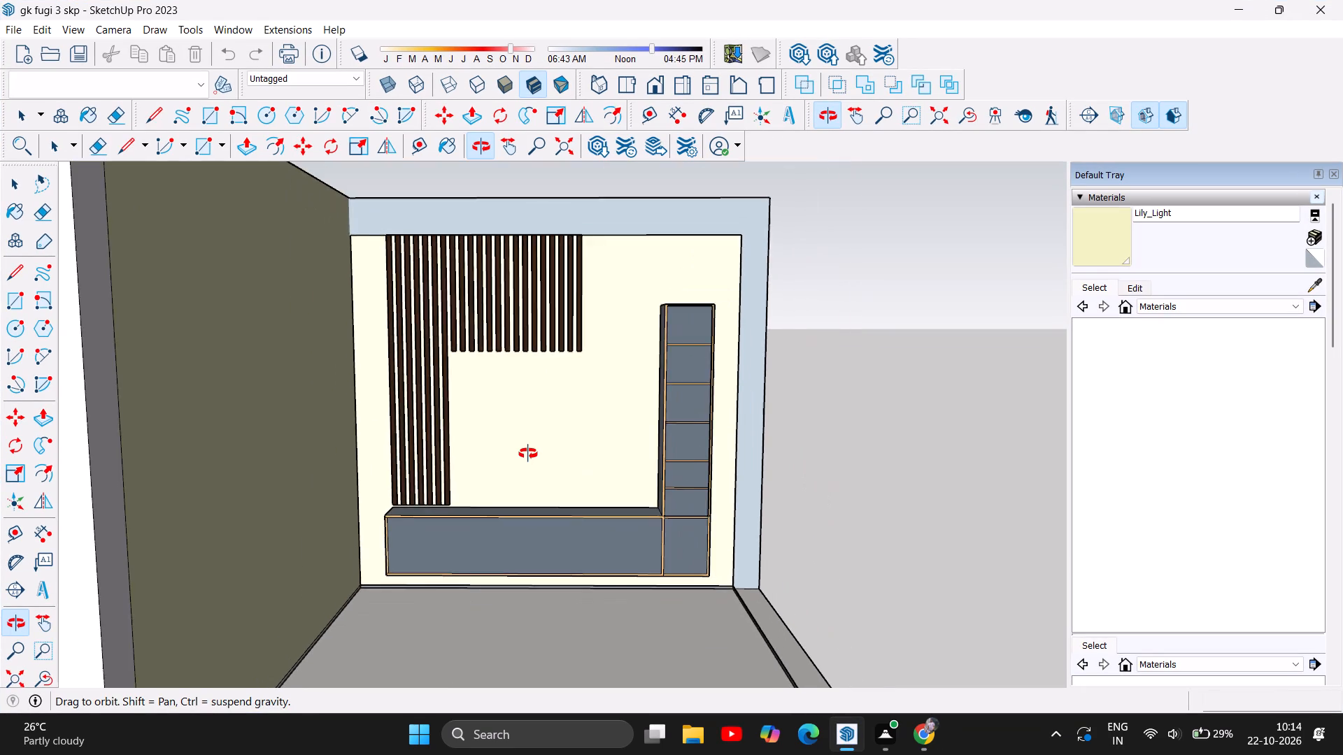
scroll(528, 454, "down", 1)
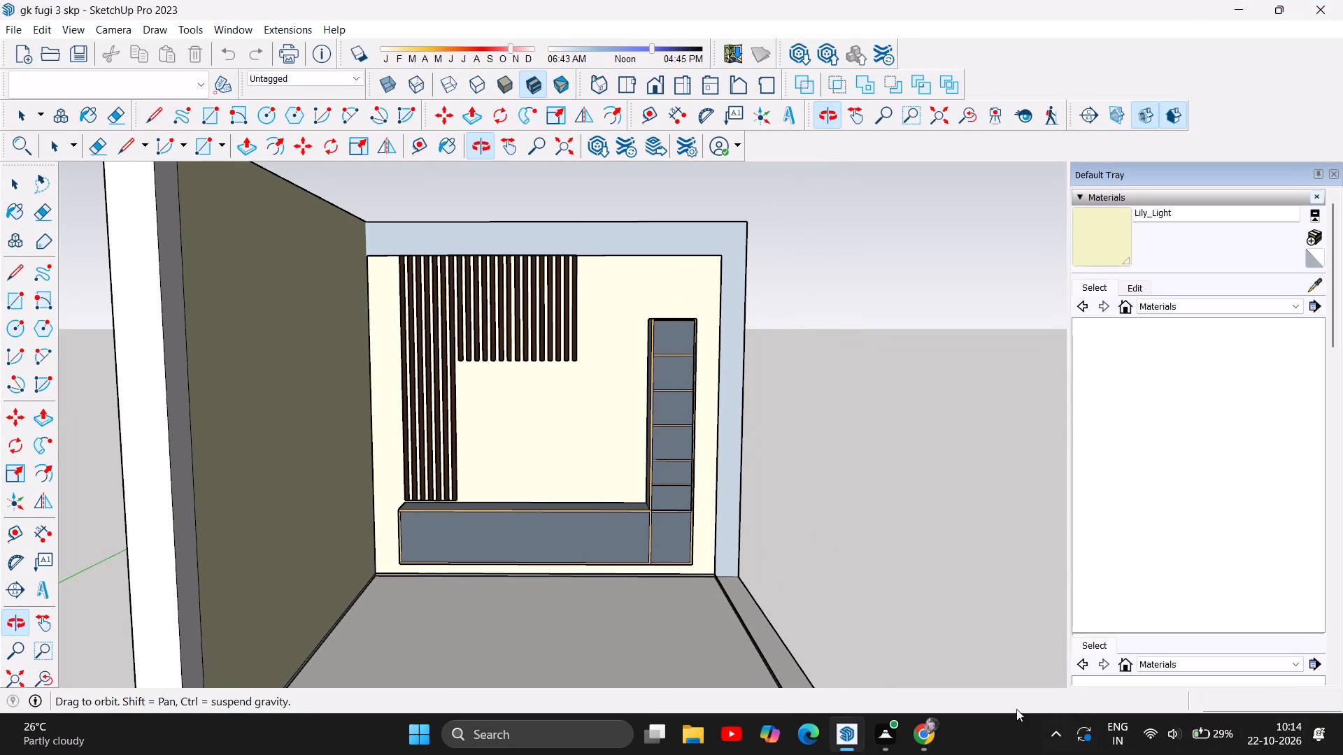
scroll(651, 363, "up", 2)
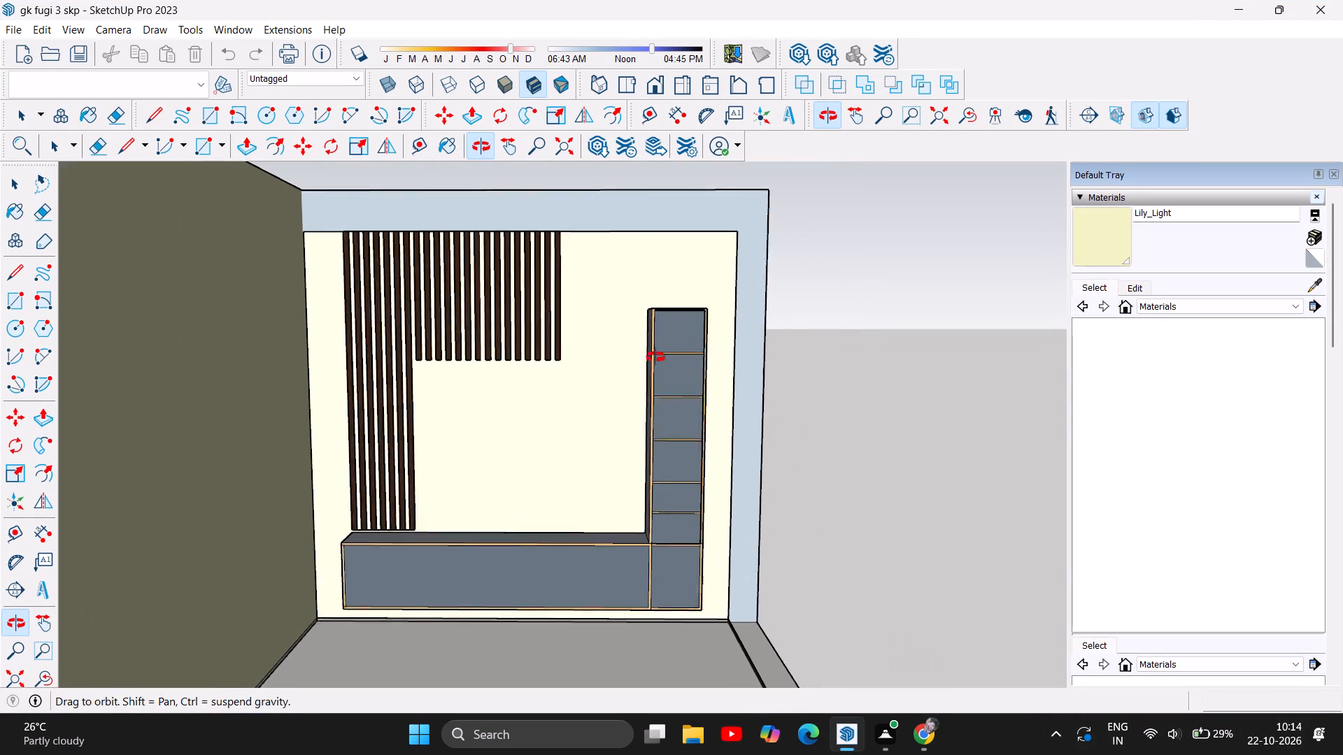
scroll(655, 357, "up", 2)
scroll(685, 266, "up", 10)
scroll(687, 340, "up", 7)
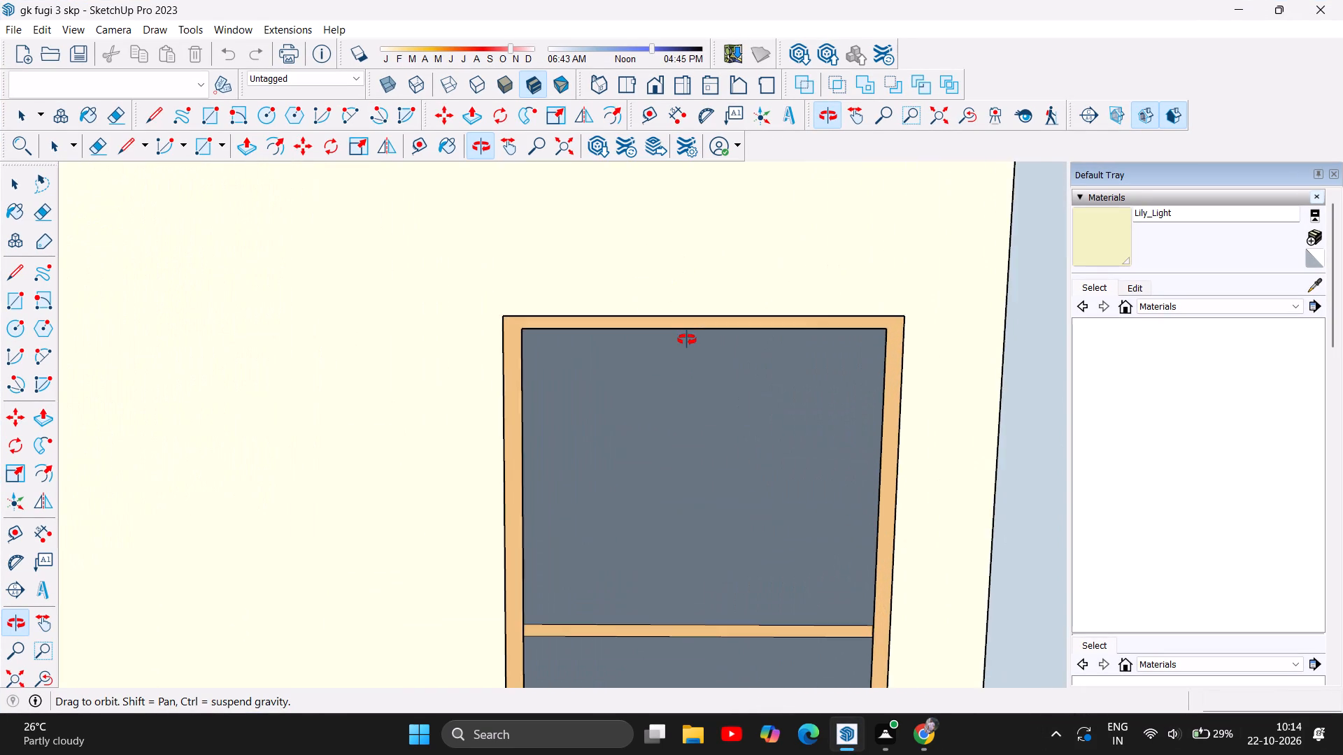
scroll(687, 340, "down", 17)
scroll(687, 340, "down", 6)
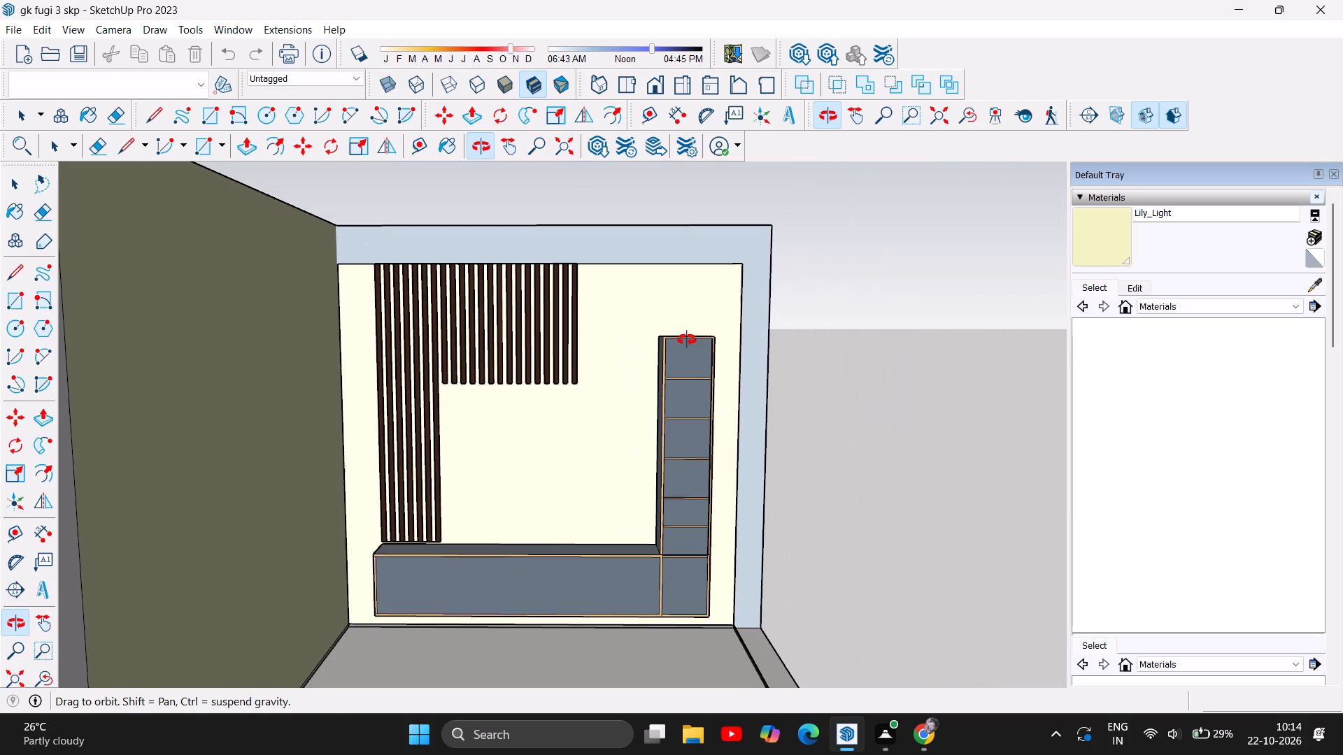
scroll(655, 522, "down", 6)
Push the top face of the divider above the shelf column's bottom compartment down 3/4" to remove the divider.
scroll(676, 589, "up", 6)
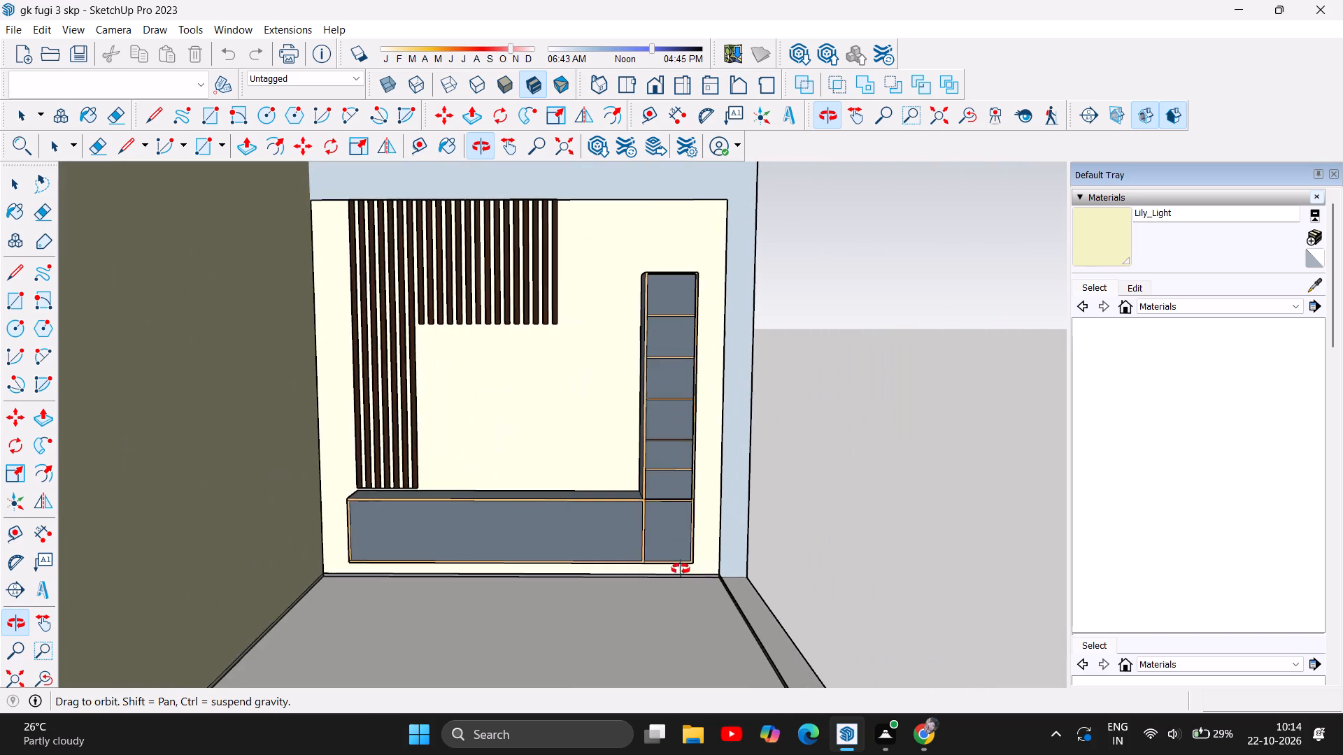
scroll(702, 512, "up", 14)
scroll(646, 484, "up", 6)
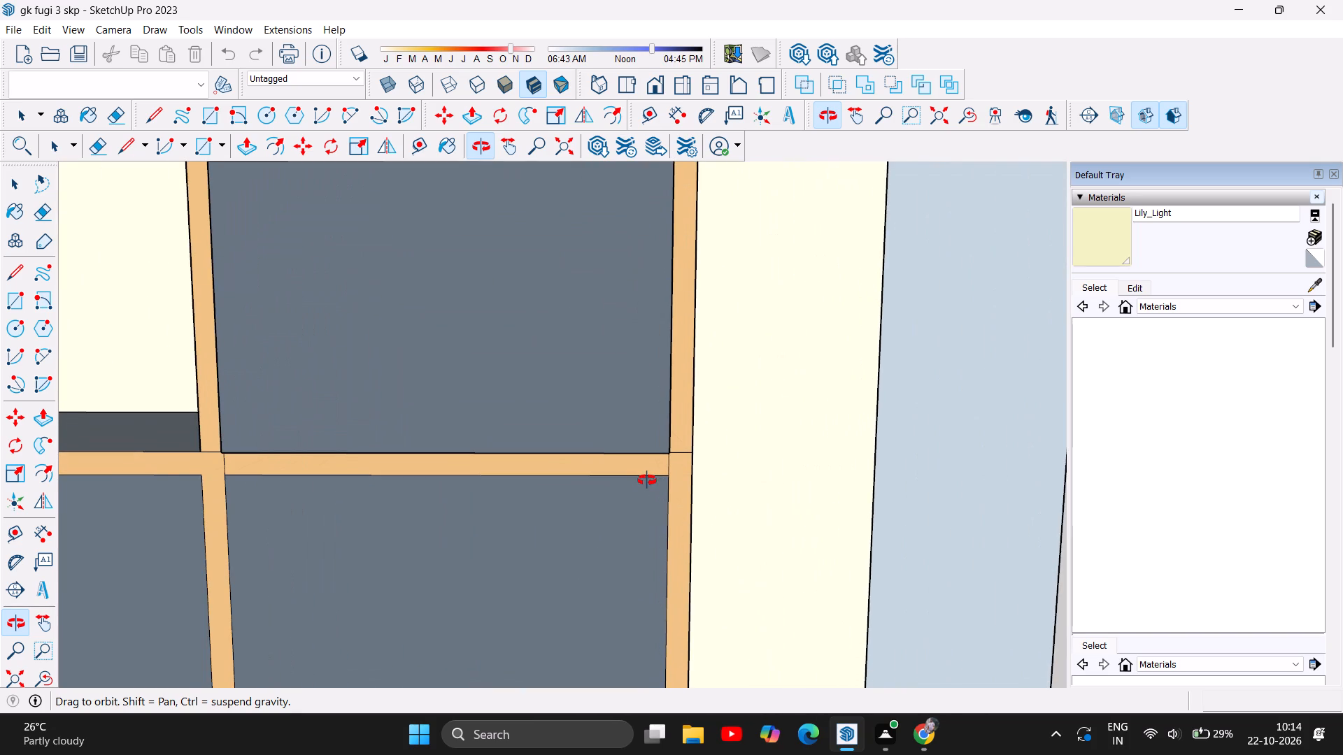
scroll(647, 480, "up", 1)
left_click_drag(627, 547, 610, 445)
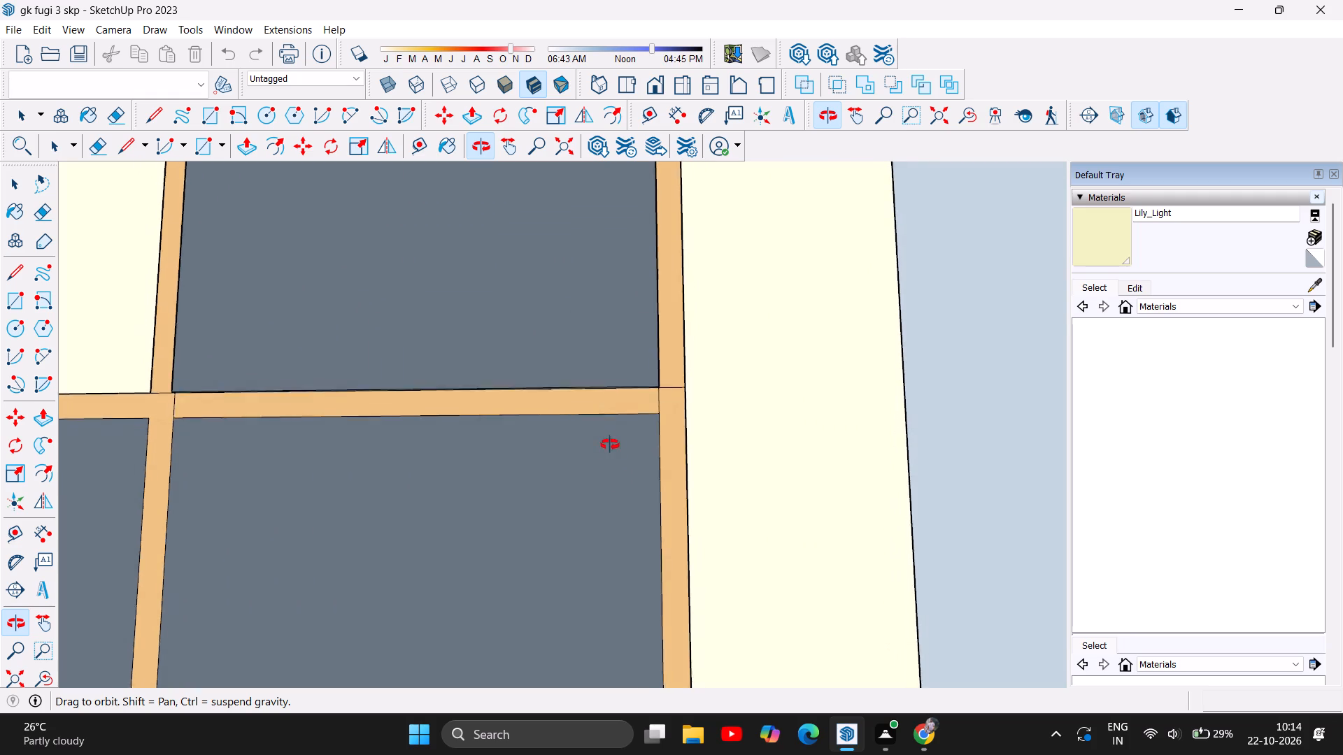
left_click_drag(610, 445, 609, 384)
scroll(264, 337, "up", 4)
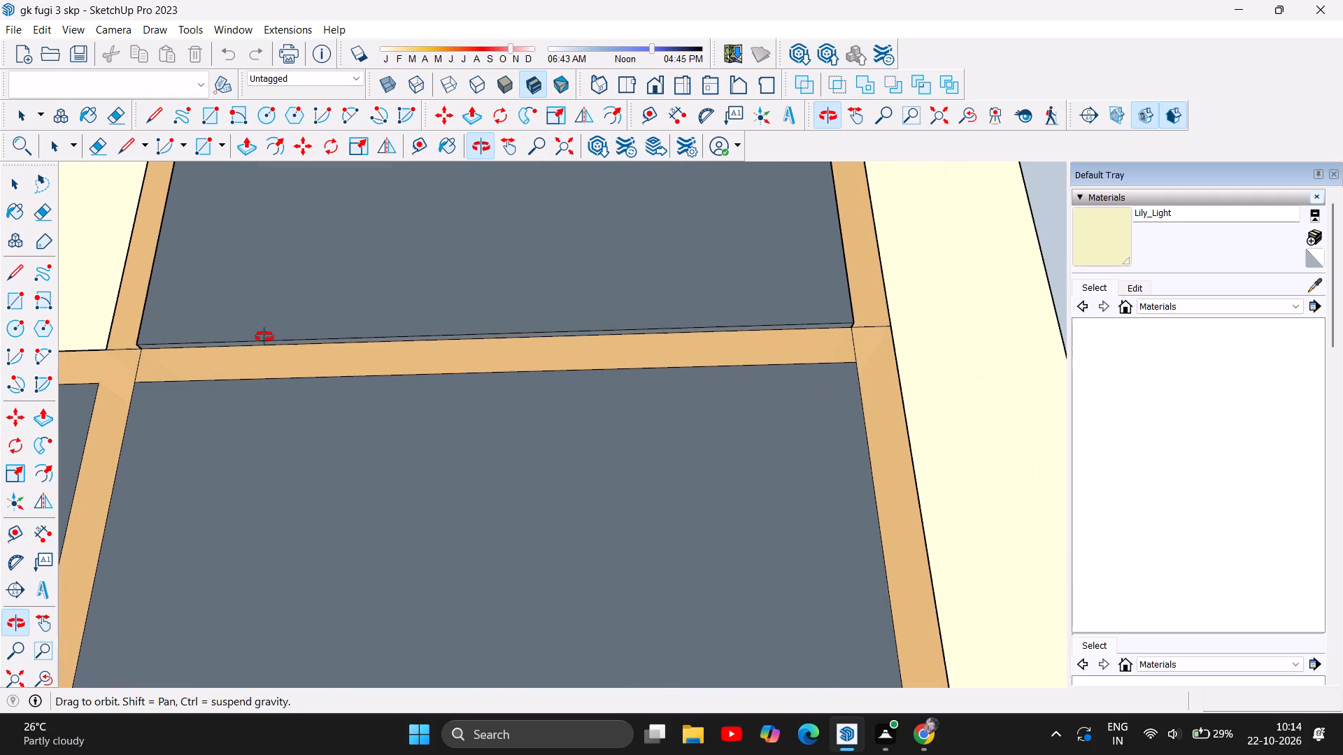
scroll(258, 336, "up", 2)
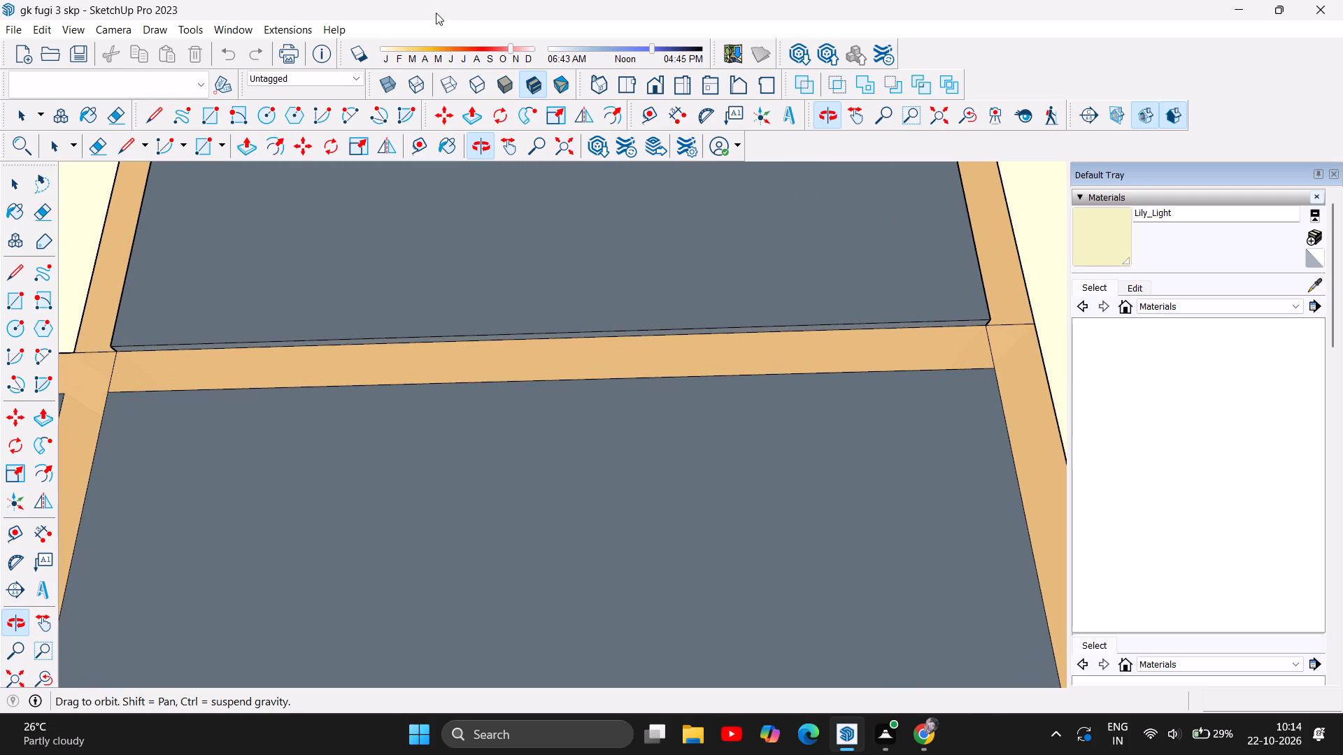
double_click(250, 150)
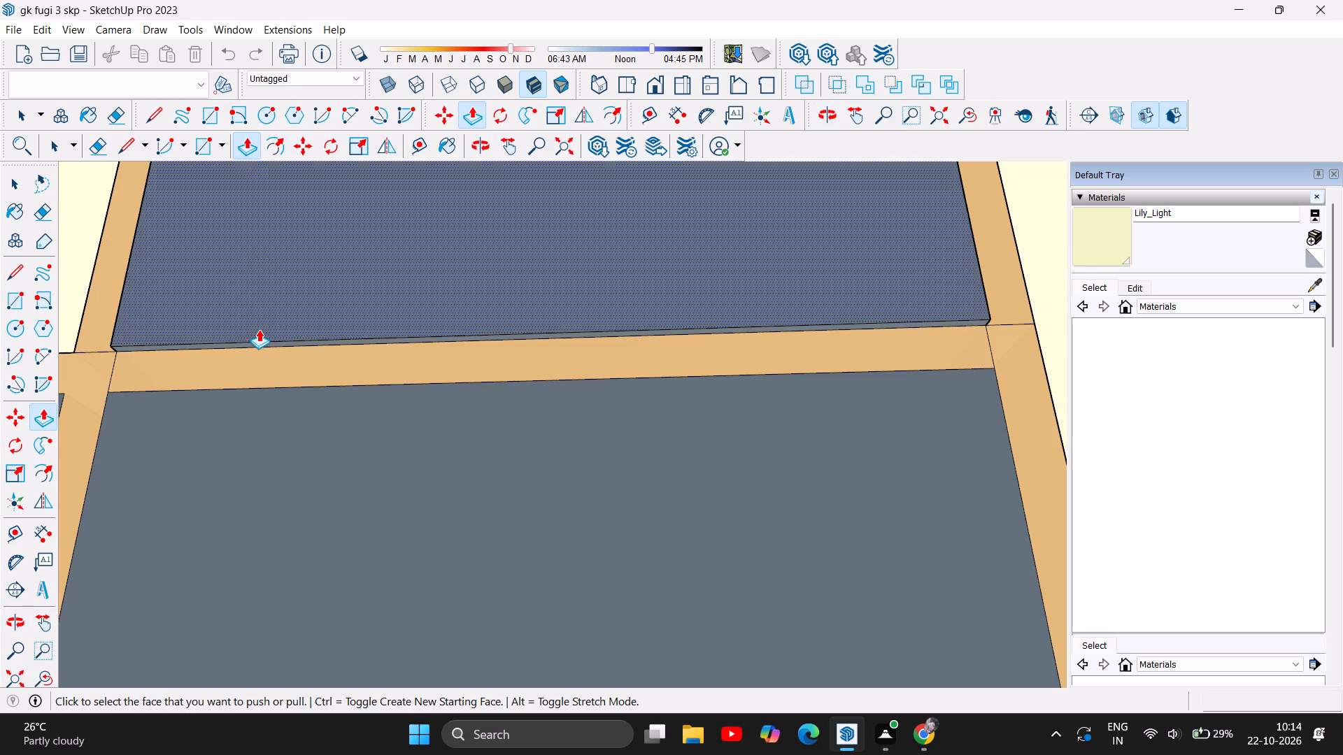
scroll(275, 349, "up", 4)
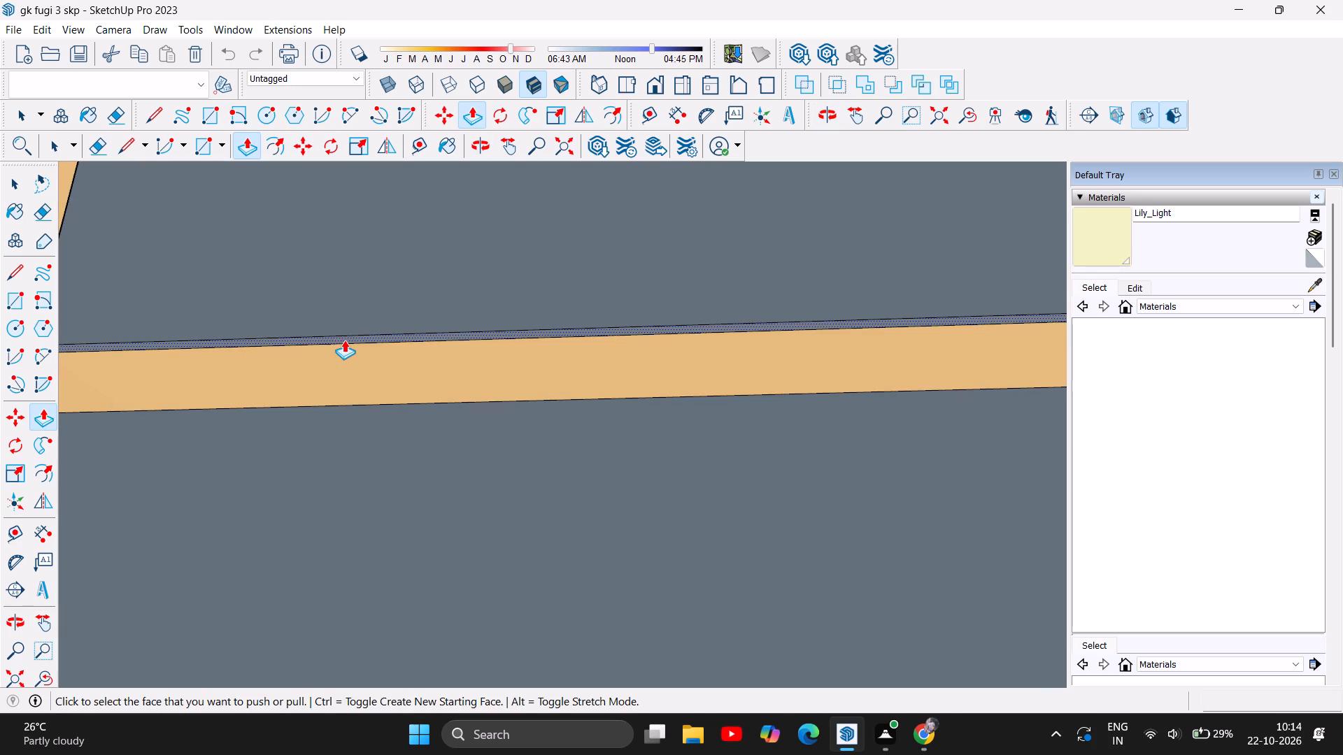
left_click_drag(345, 339, 355, 401)
scroll(672, 238, "down", 9)
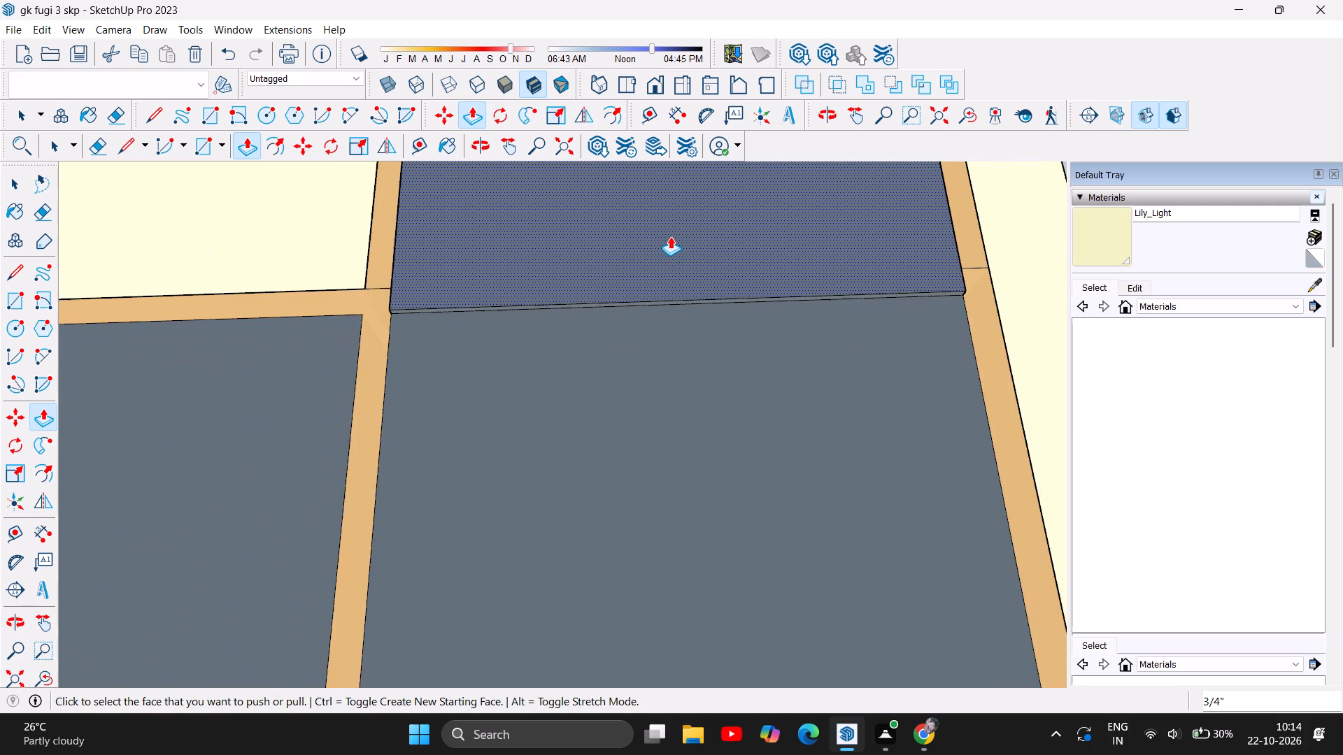
Push the face of the shelf column's bottom compartment 3/16", flush with the panel above it.
scroll(670, 236, "down", 5)
left_click(629, 385)
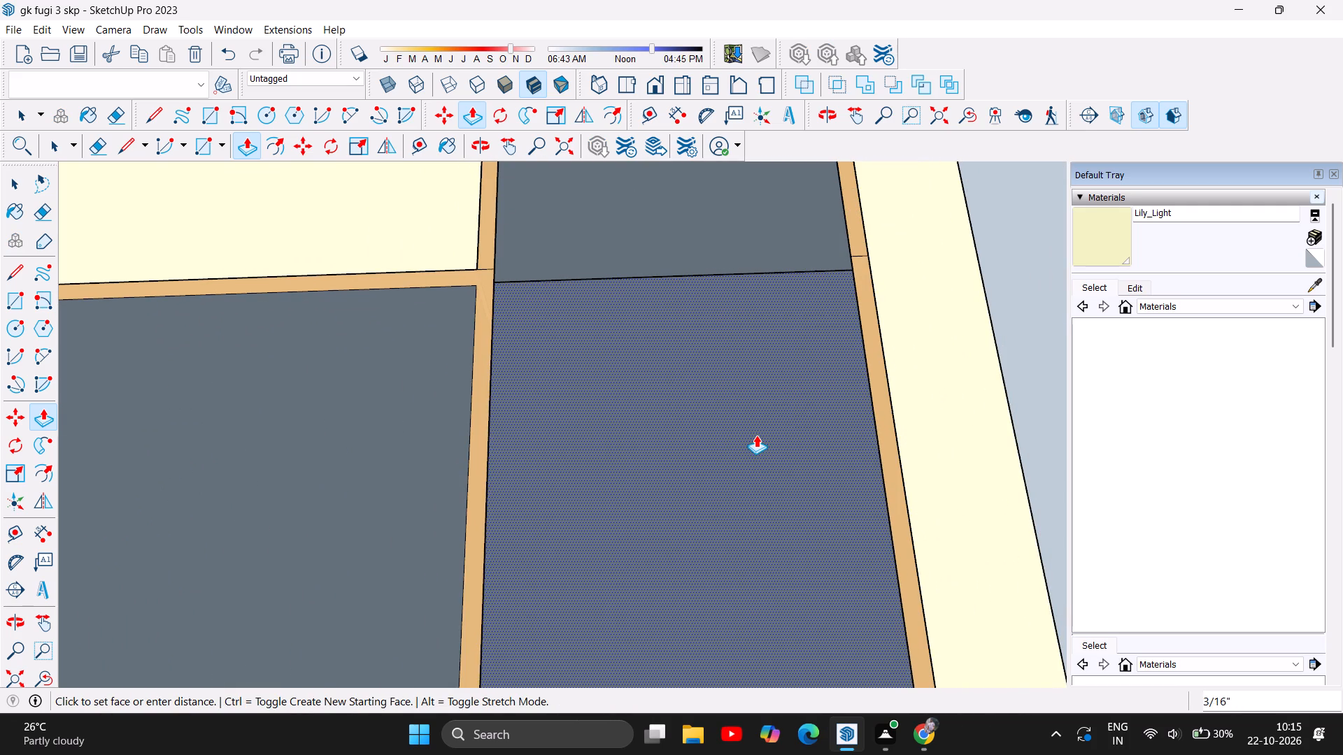
left_click(756, 435)
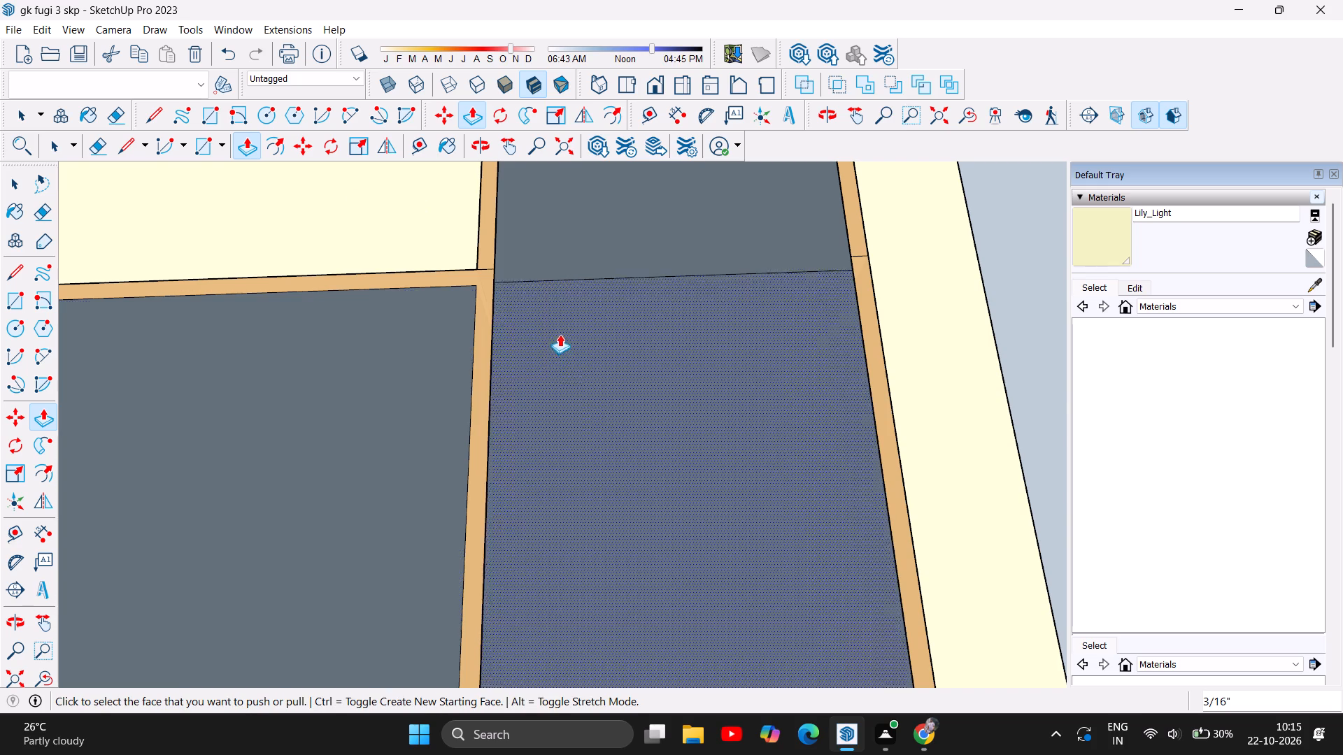
Examine the junction between the base cabinet and the shelf column where the divider was removed.
scroll(560, 336, "down", 6)
scroll(619, 455, "down", 6)
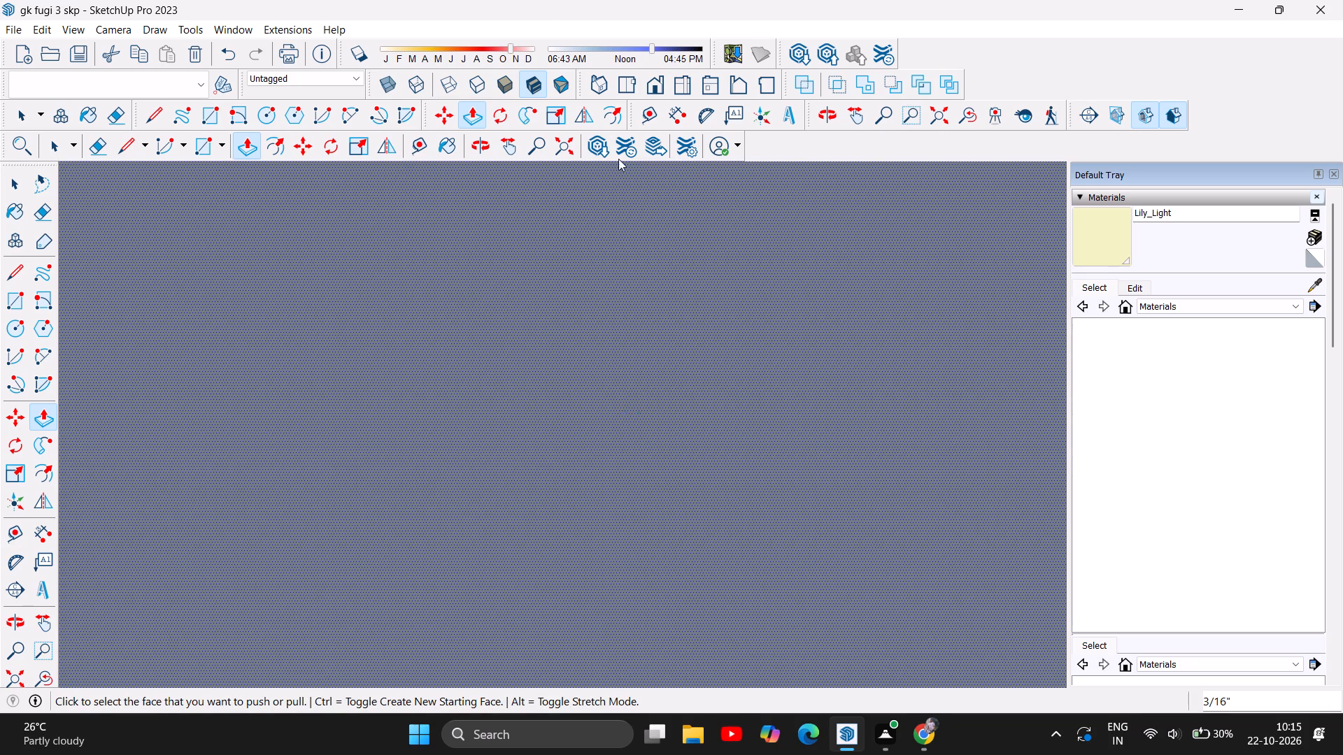
left_click(475, 150)
left_click_drag(518, 210, 497, 412)
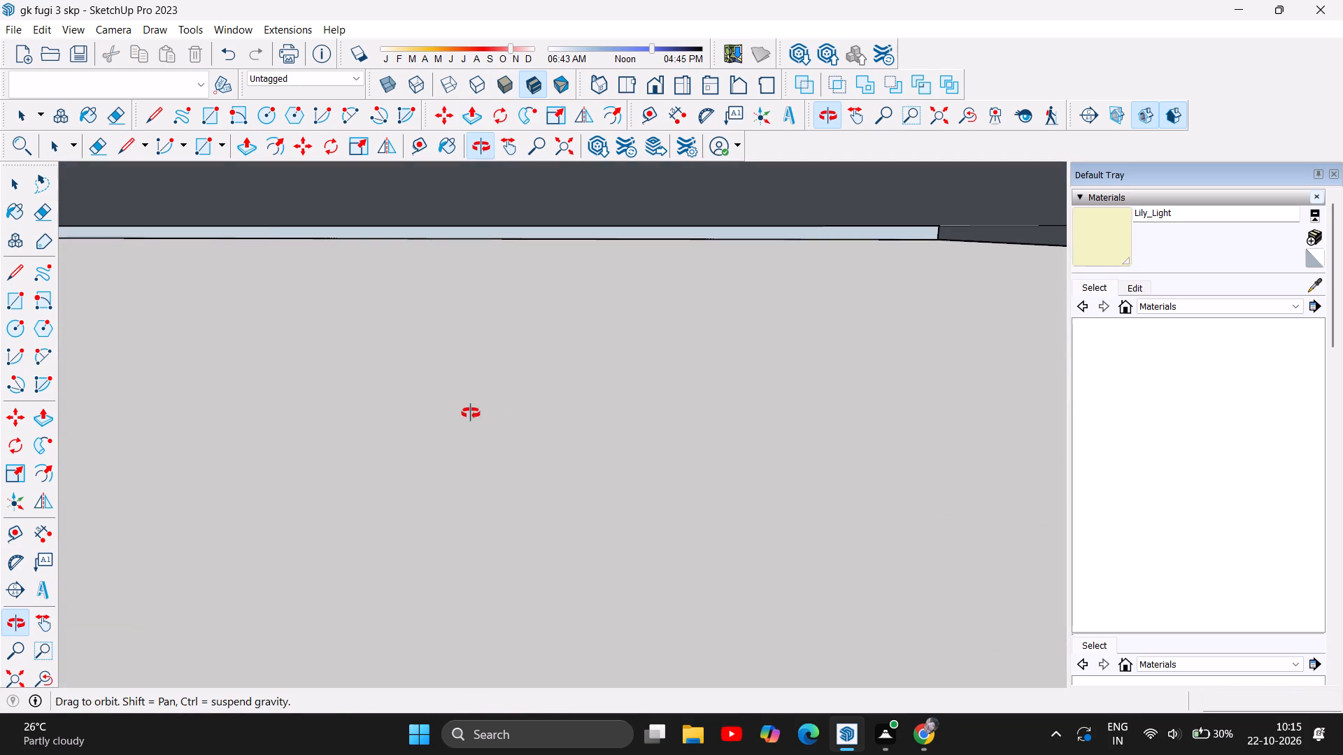
scroll(473, 429, "down", 9)
left_click_drag(521, 294, 513, 331)
scroll(553, 459, "down", 11)
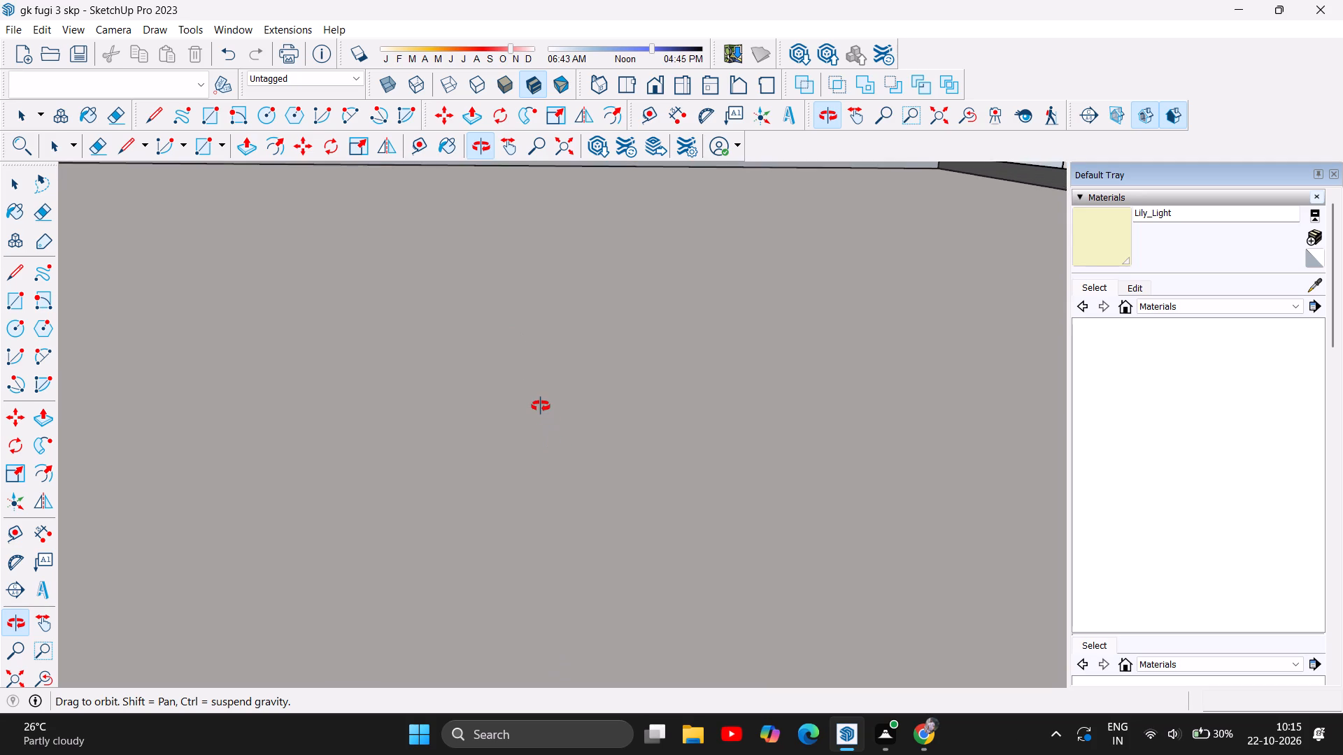
scroll(541, 406, "down", 14)
scroll(540, 403, "down", 16)
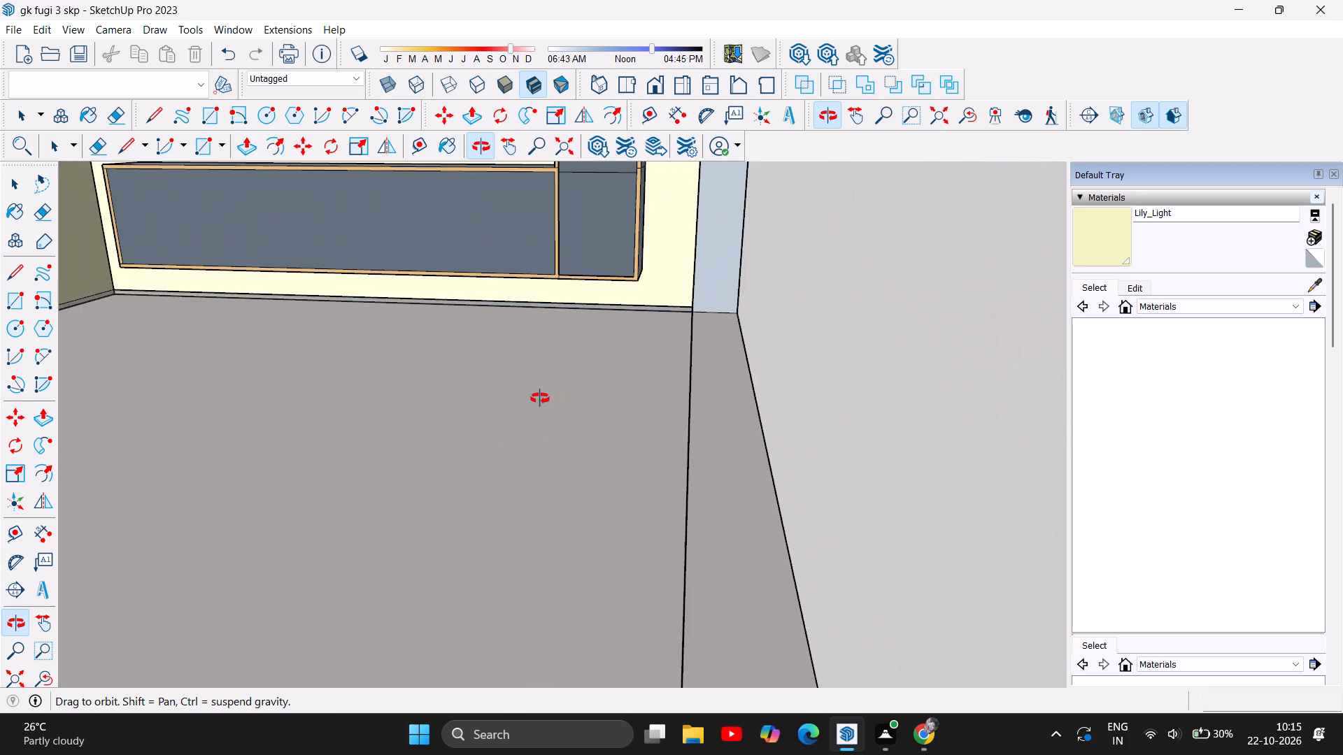
scroll(543, 398, "down", 8)
left_click_drag(543, 358, 578, 317)
scroll(571, 220, "up", 6)
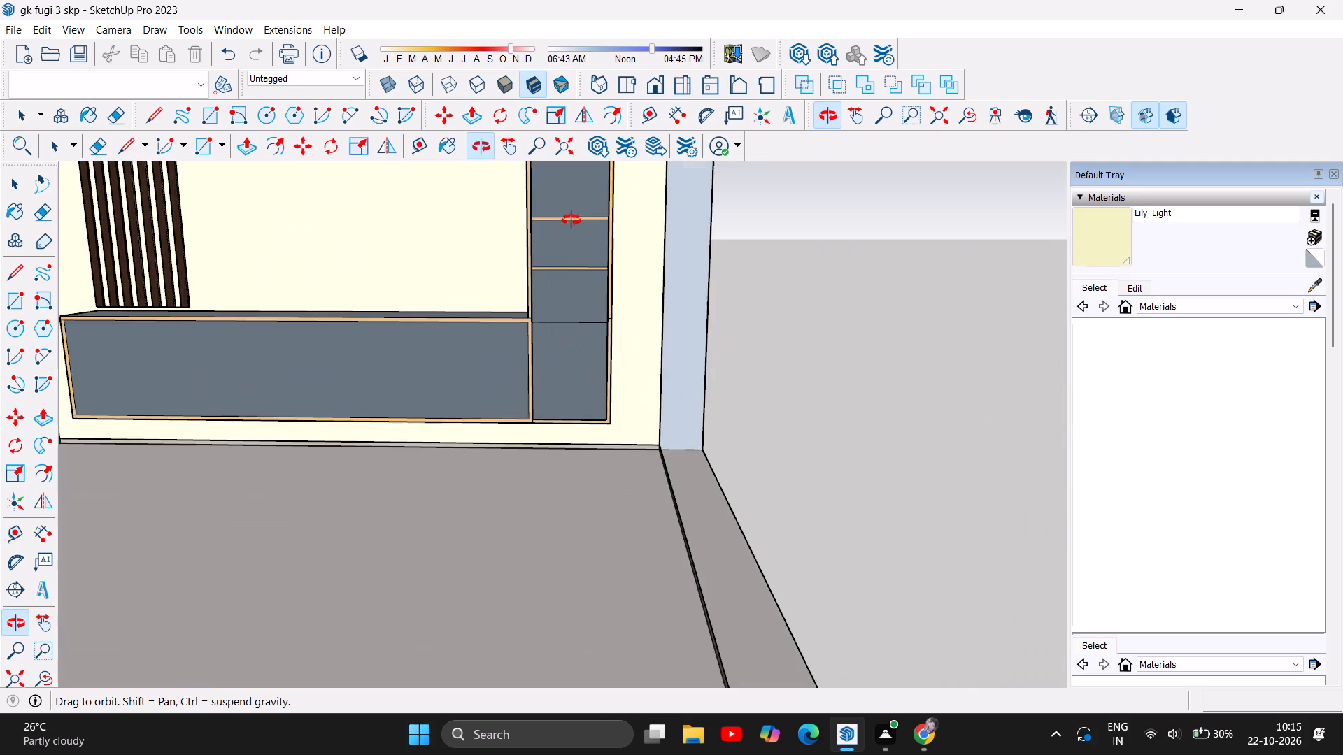
scroll(560, 283, "up", 5)
scroll(541, 400, "up", 5)
scroll(589, 316, "up", 6)
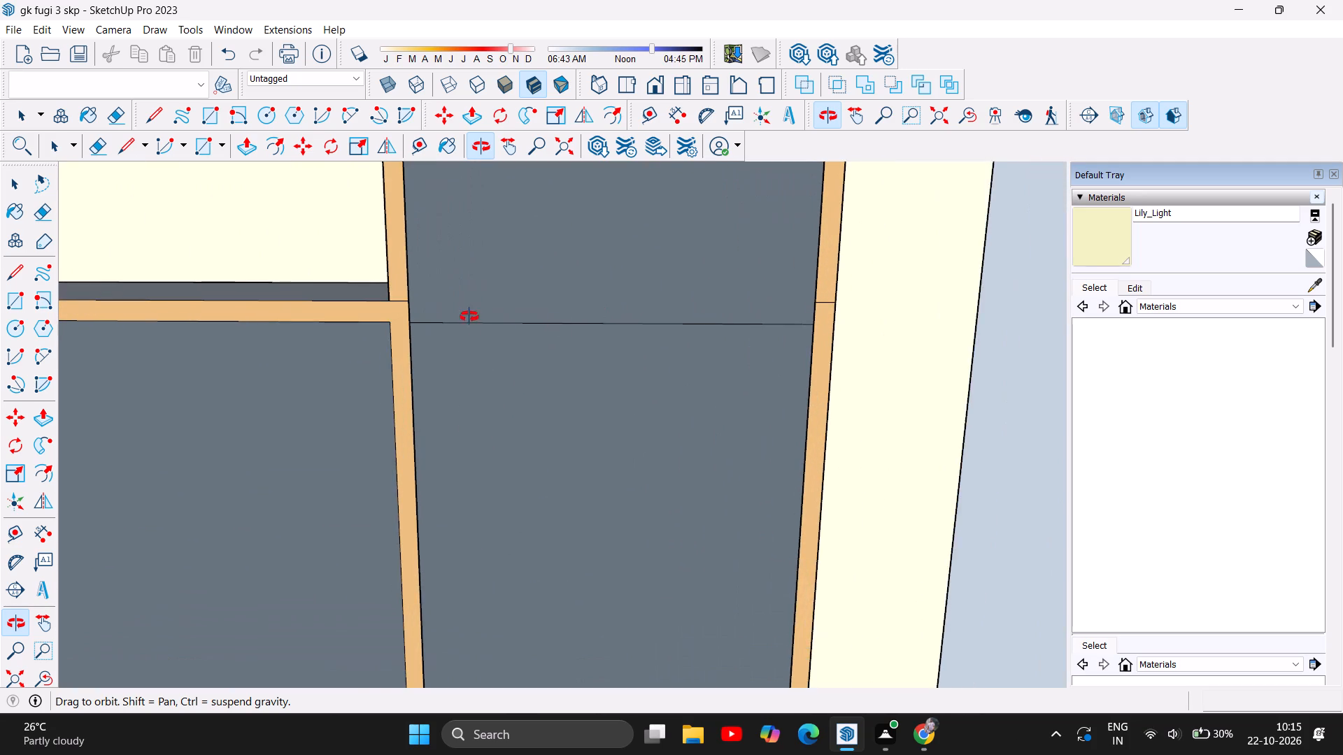
scroll(469, 317, "up", 5)
scroll(371, 331, "up", 11)
scroll(400, 313, "down", 6)
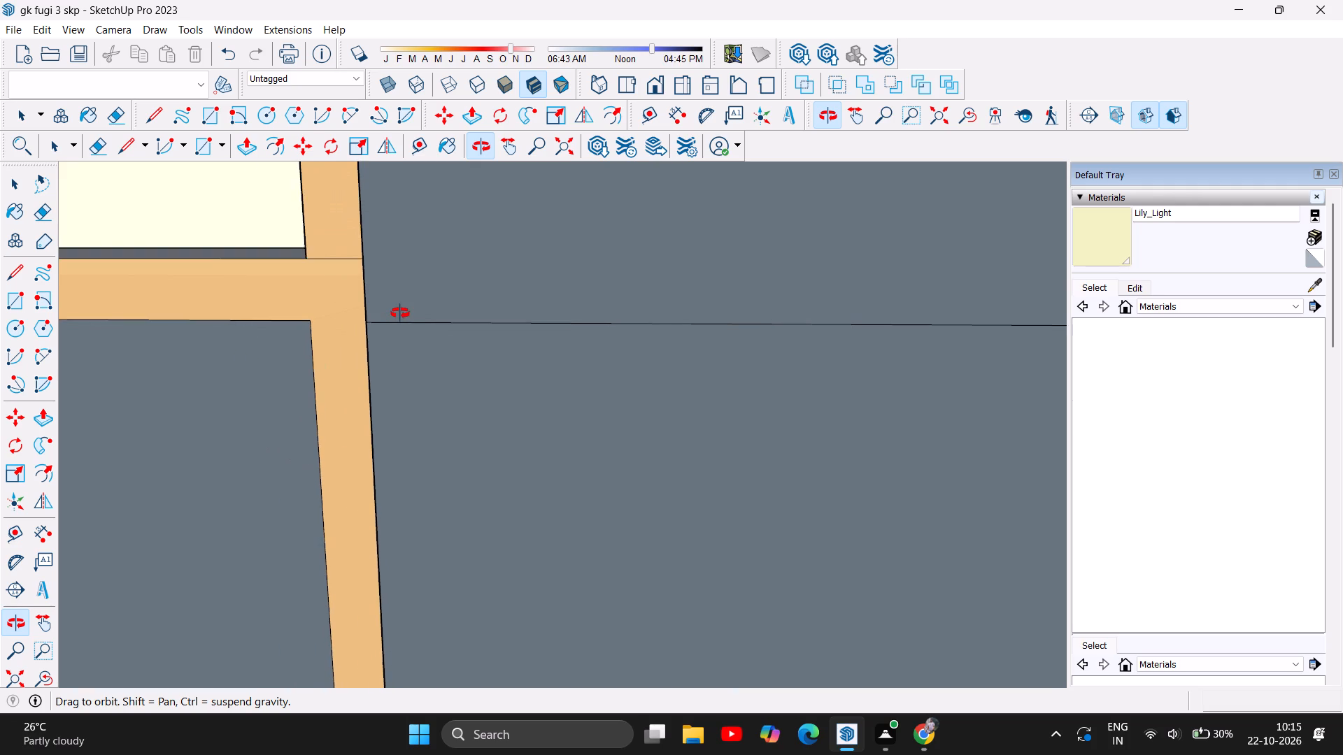
scroll(418, 311, "down", 16)
scroll(425, 311, "down", 8)
scroll(485, 331, "down", 8)
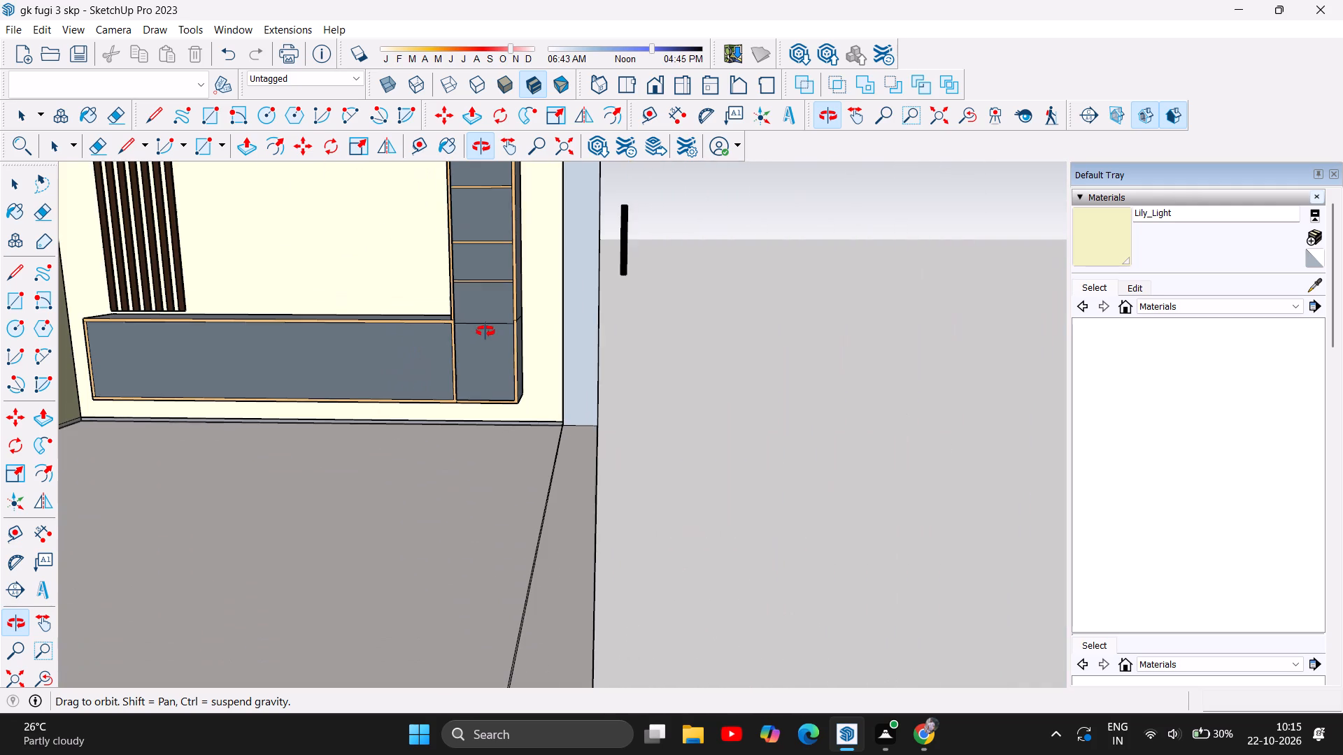
Examine the lowest remaining divider of the shelf column where it meets the side panel next to the base cabinet.
left_click_drag(461, 233, 610, 267)
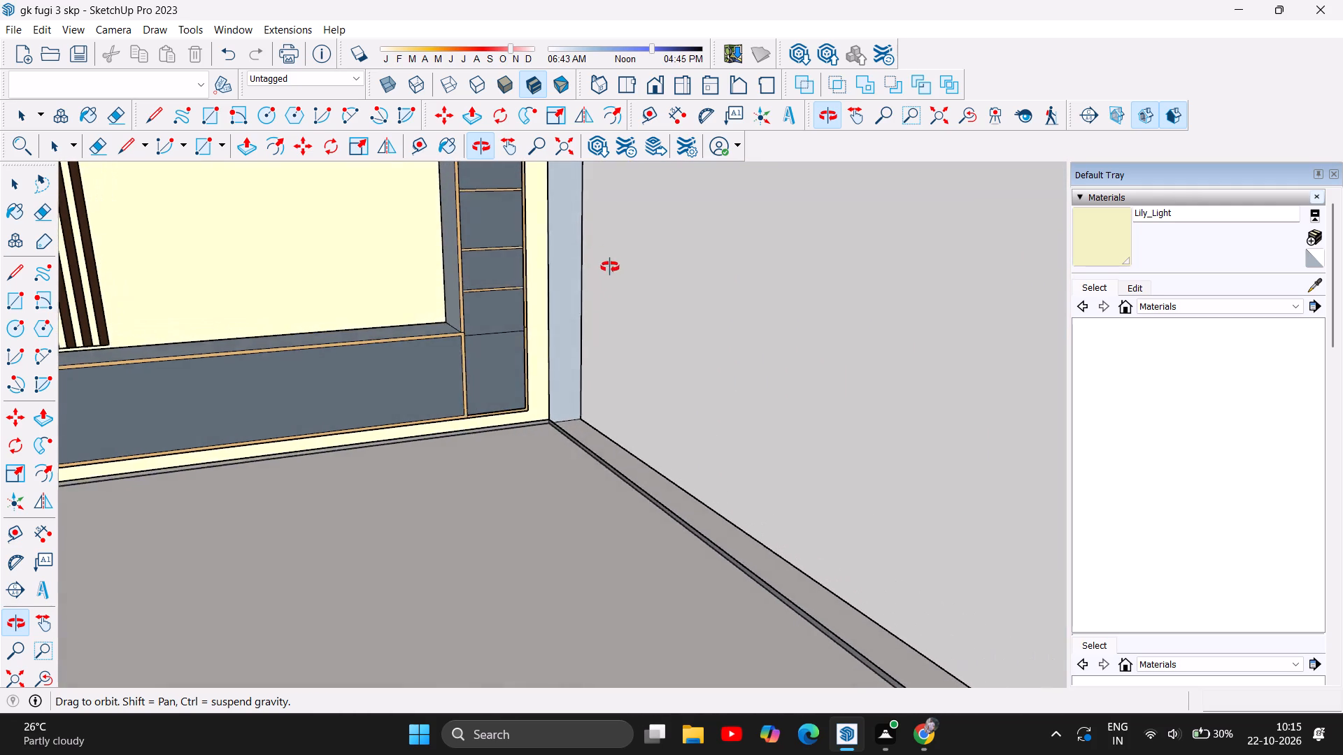
left_click_drag(610, 267, 616, 275)
scroll(536, 232, "up", 4)
scroll(437, 318, "up", 7)
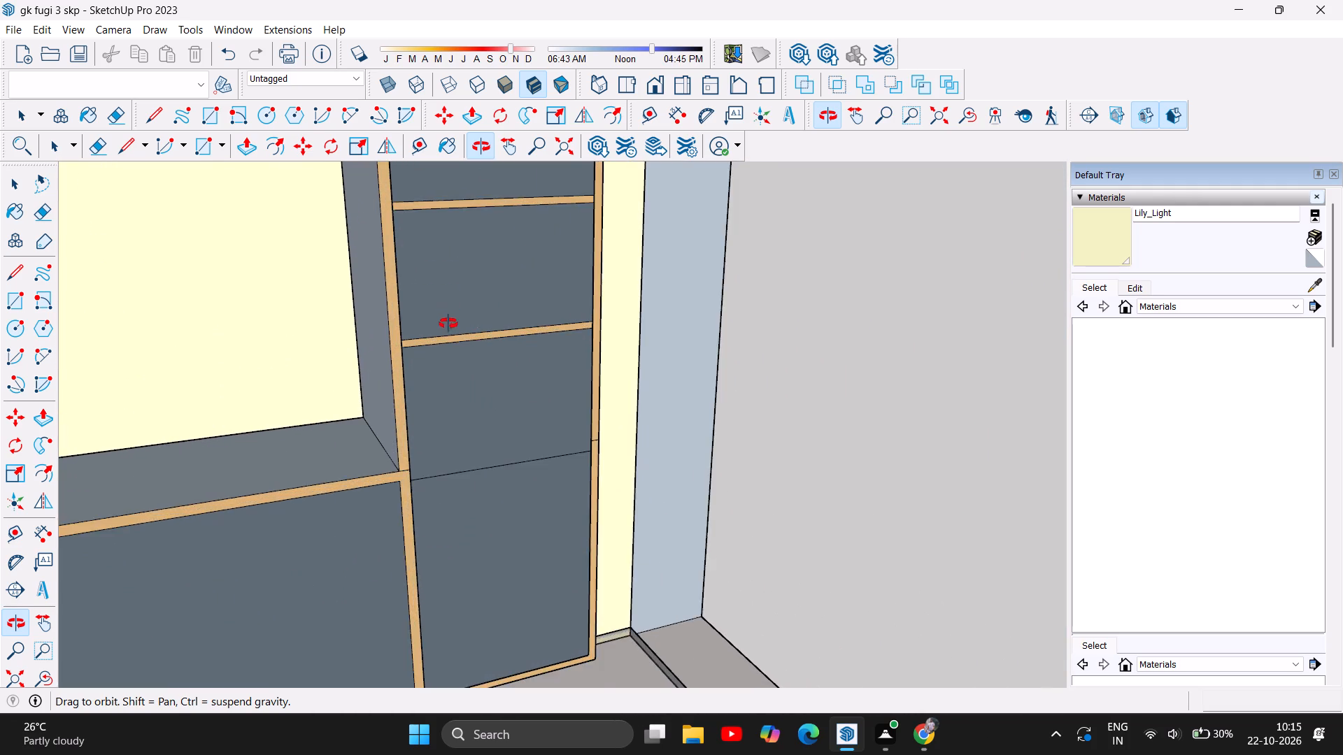
scroll(447, 324, "up", 8)
scroll(354, 390, "up", 17)
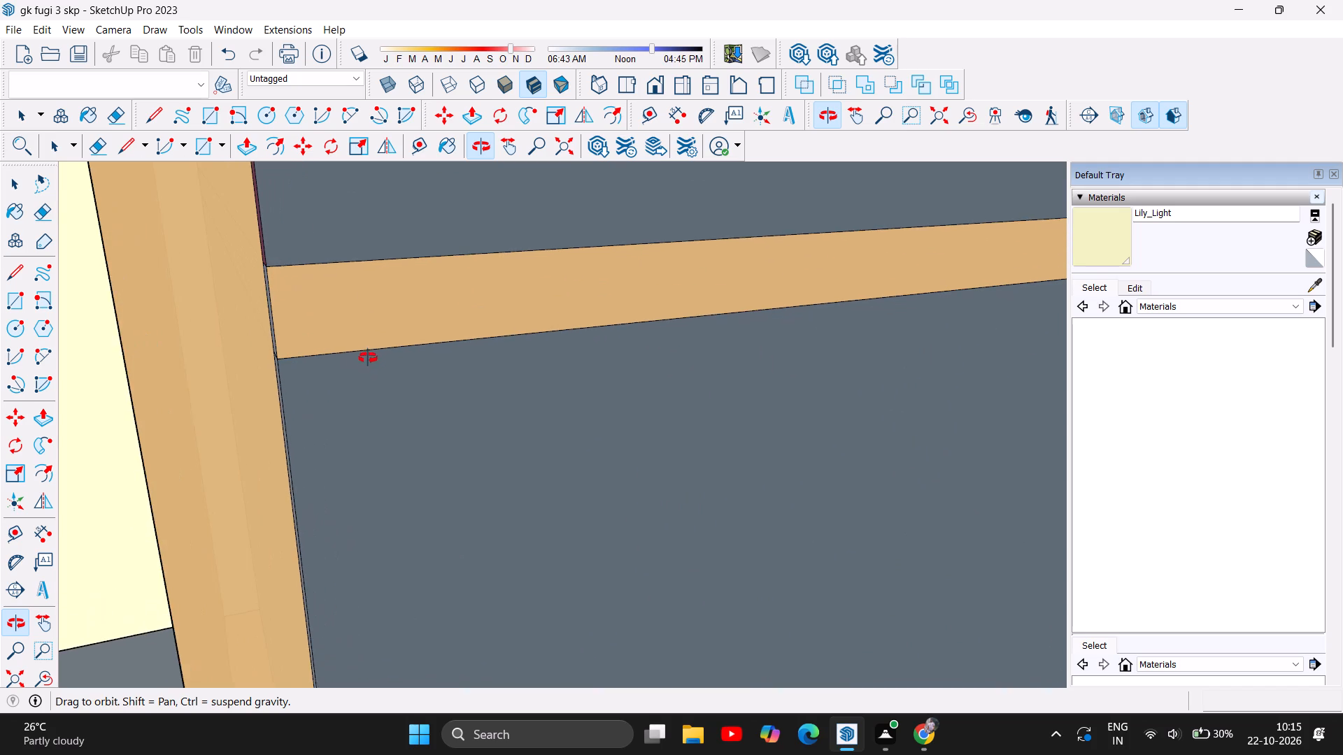
scroll(354, 357, "up", 4)
left_click_drag(354, 356, 429, 206)
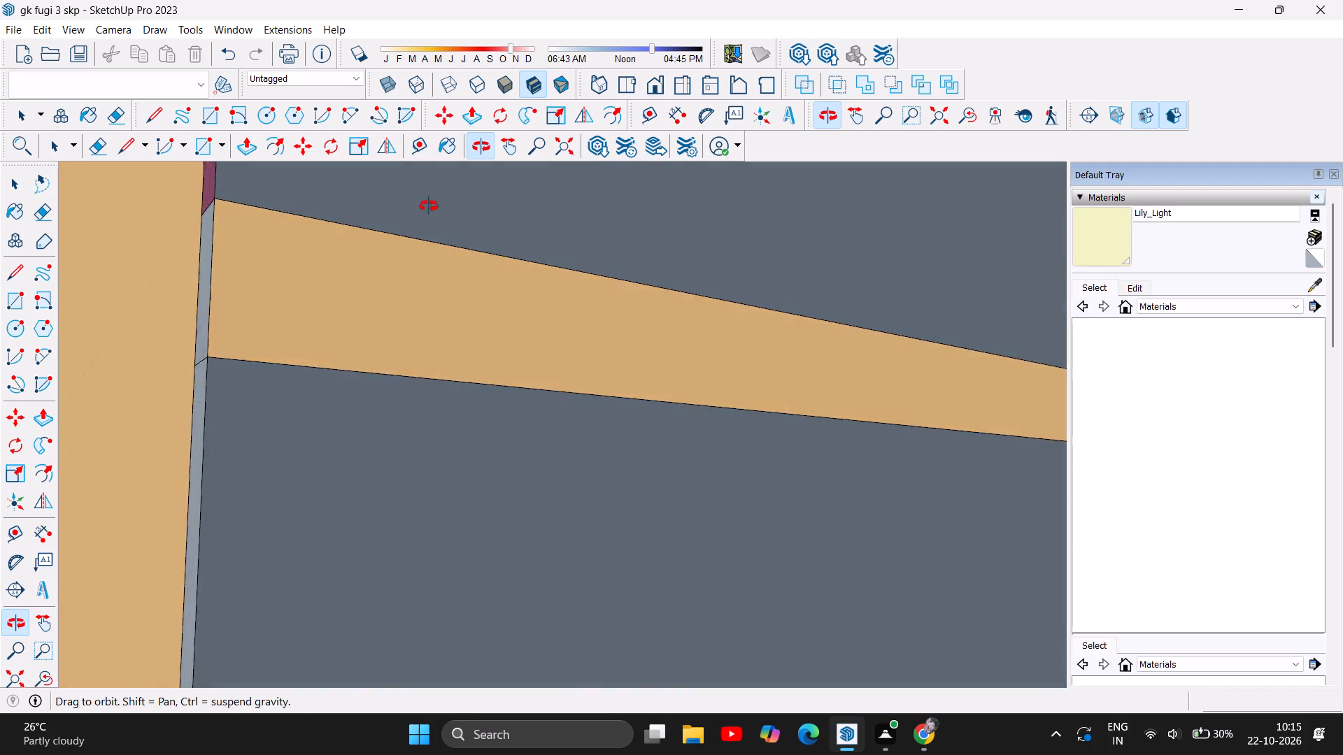
left_click_drag(429, 206, 737, 308)
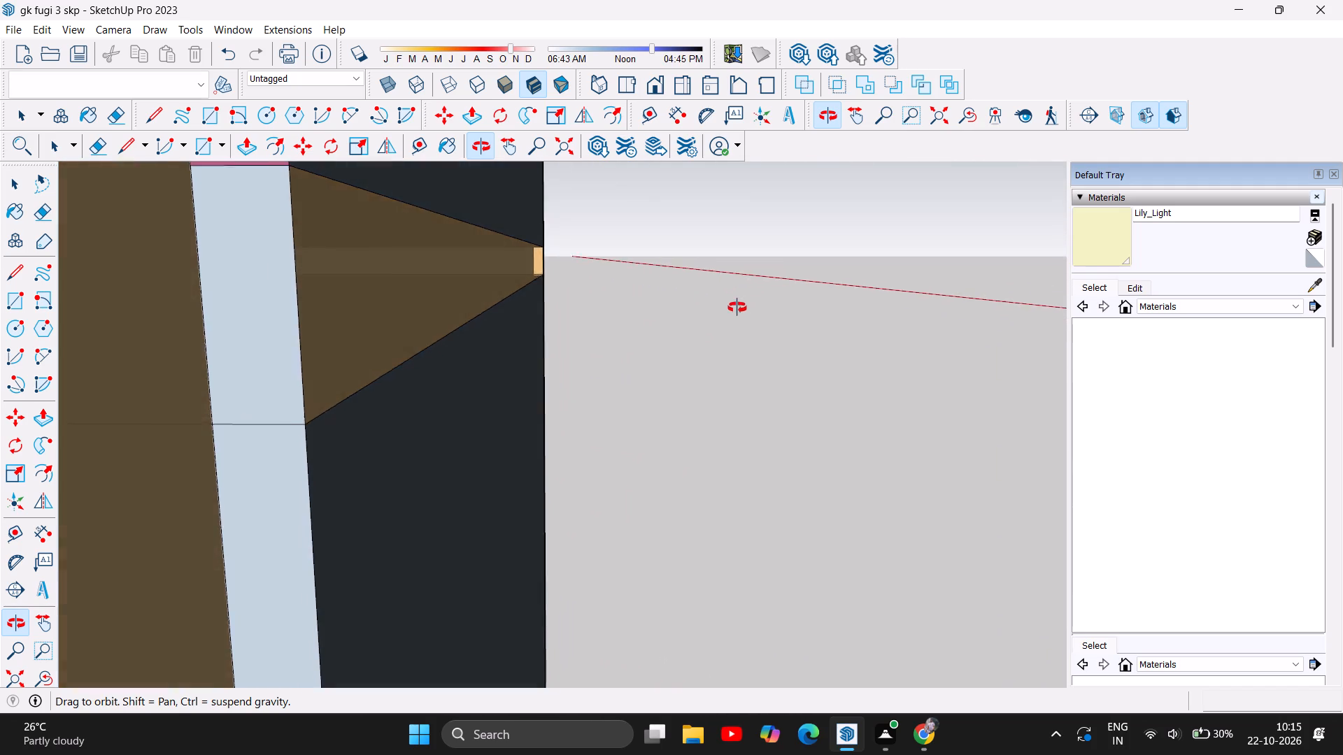
left_click_drag(737, 308, 378, 388)
scroll(239, 382, "down", 13)
scroll(212, 350, "down", 14)
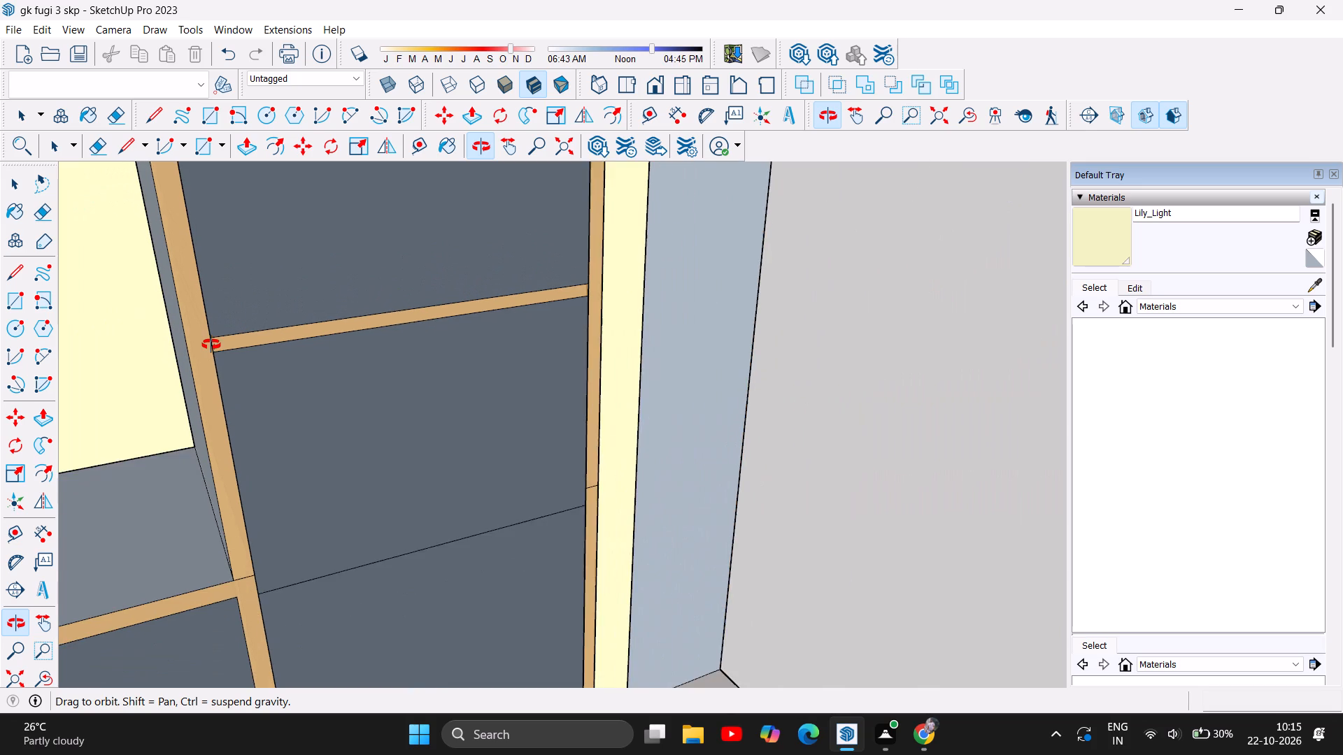
scroll(211, 345, "down", 8)
Examine the ends of the shelf column's lower dividers where they meet the outer side panel.
left_click_drag(376, 447, 59, 270)
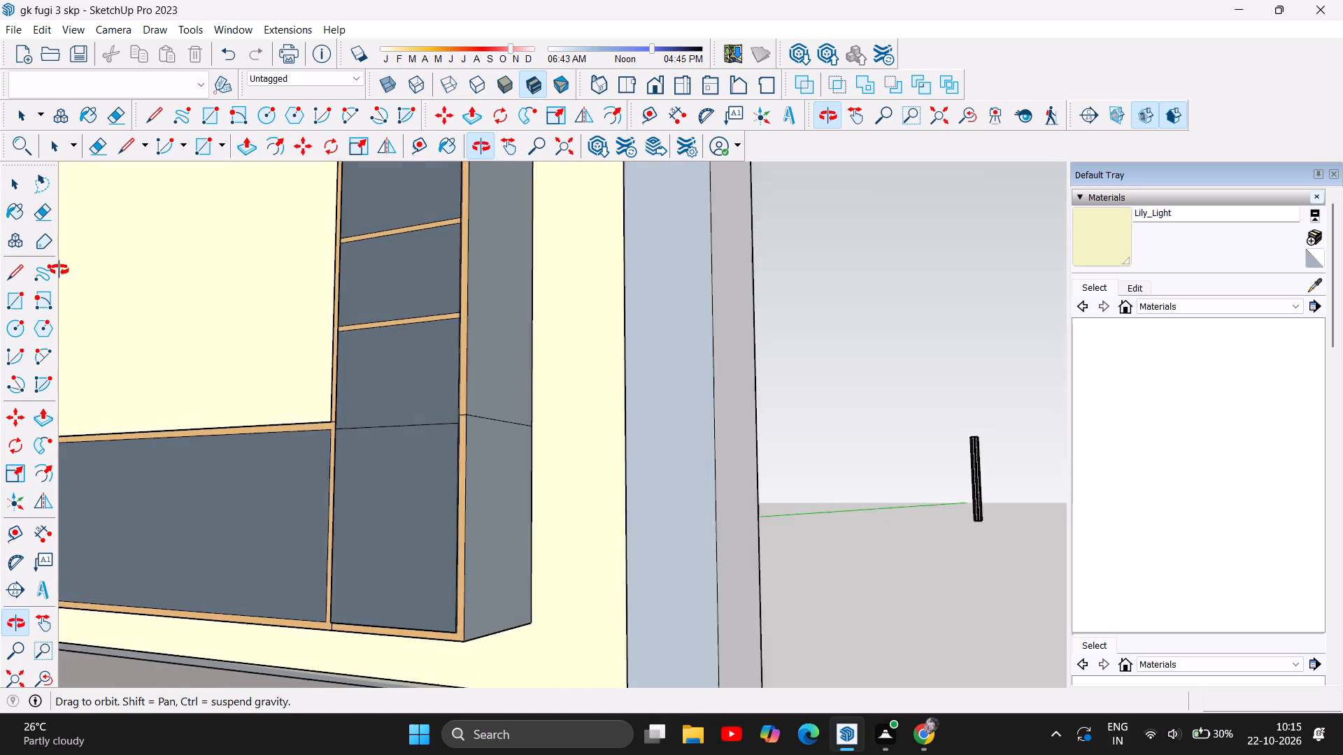
left_click_drag(59, 270, 97, 277)
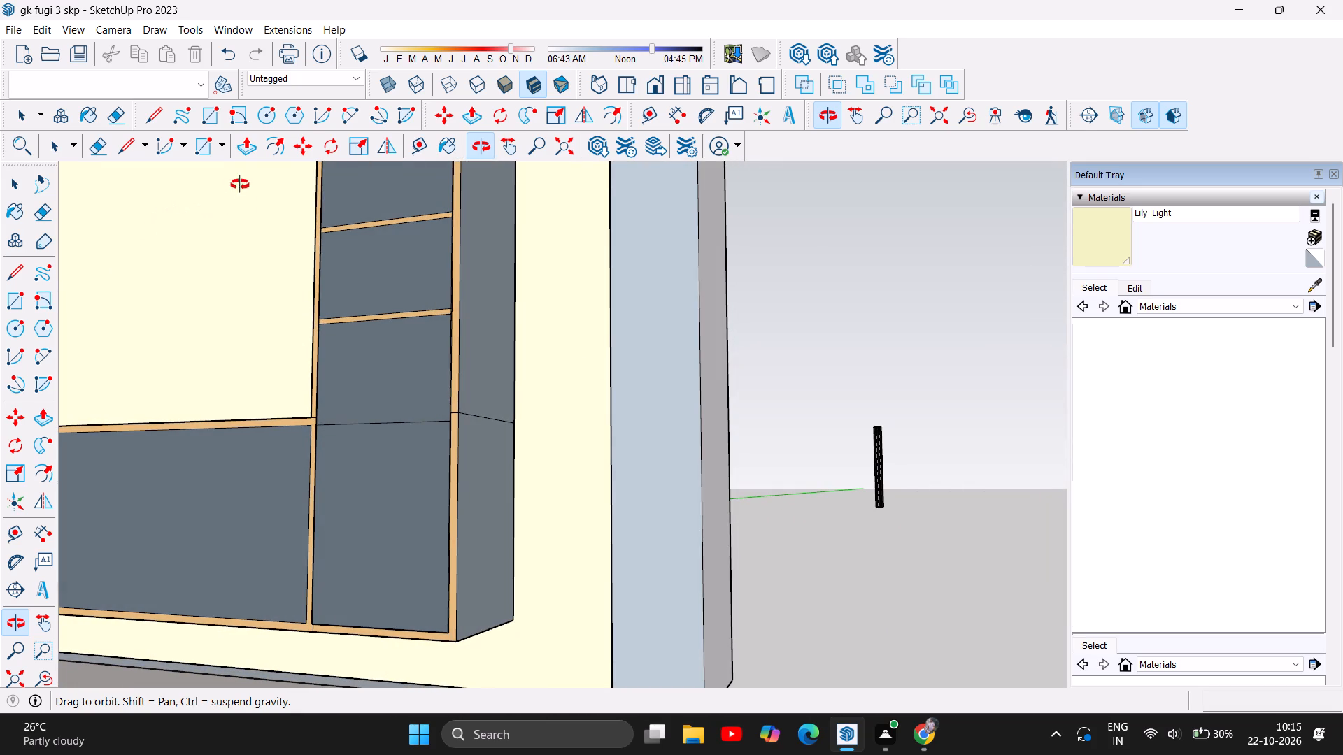
scroll(430, 278, "up", 2)
scroll(434, 180, "up", 6)
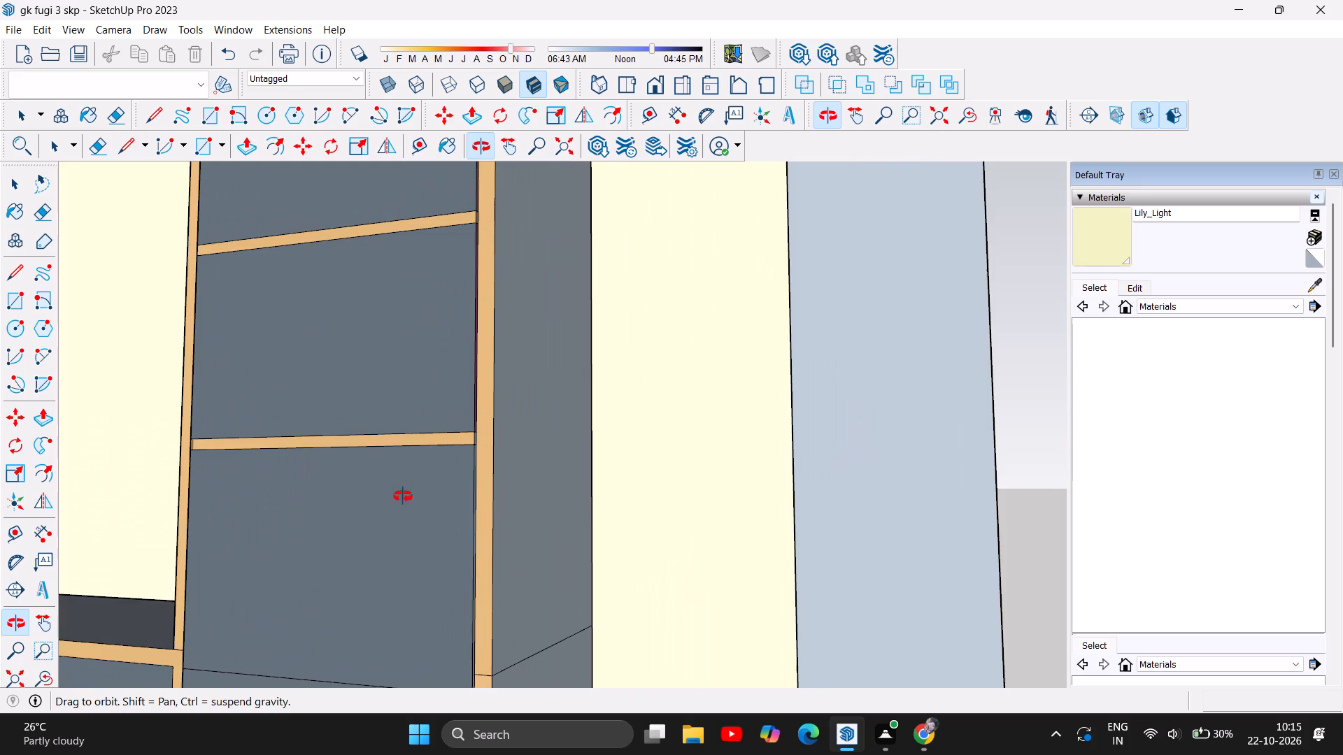
scroll(423, 479, "up", 5)
scroll(495, 389, "up", 6)
scroll(504, 448, "up", 4)
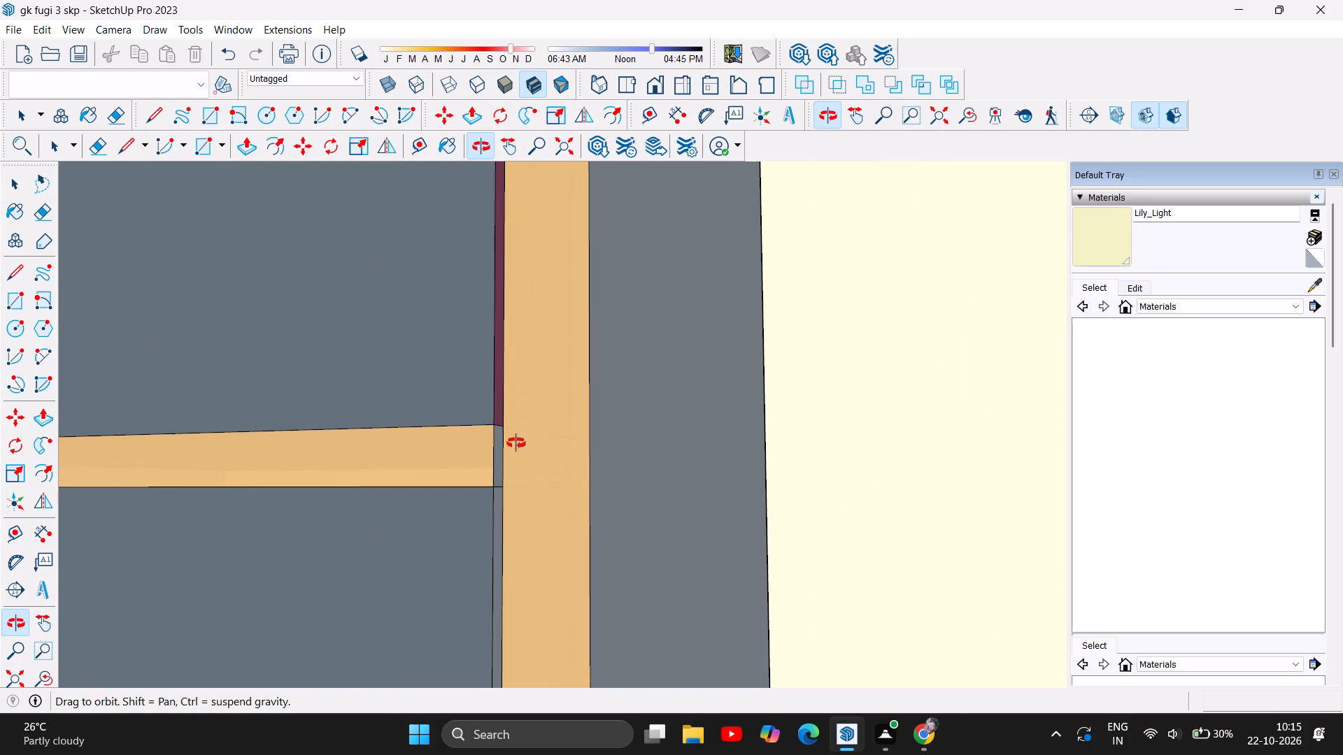
scroll(541, 430, "down", 19)
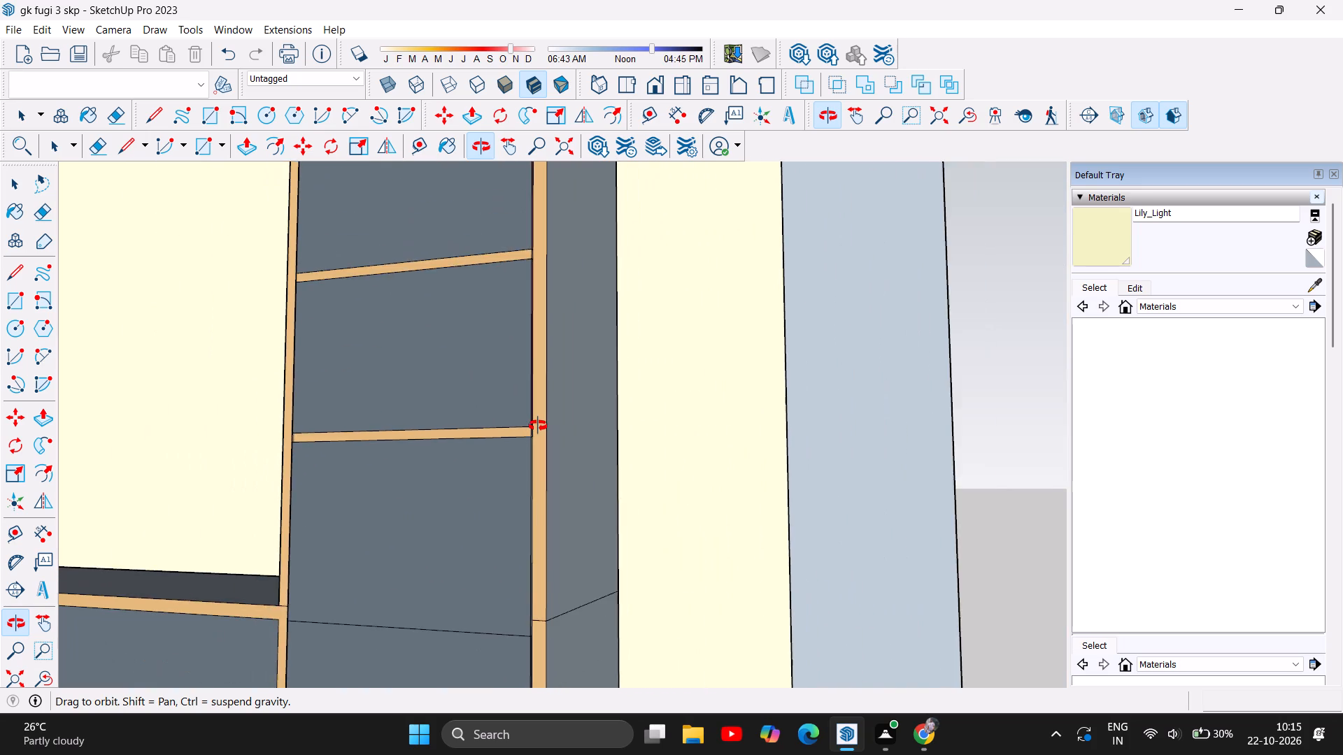
scroll(538, 426, "down", 5)
scroll(542, 319, "up", 3)
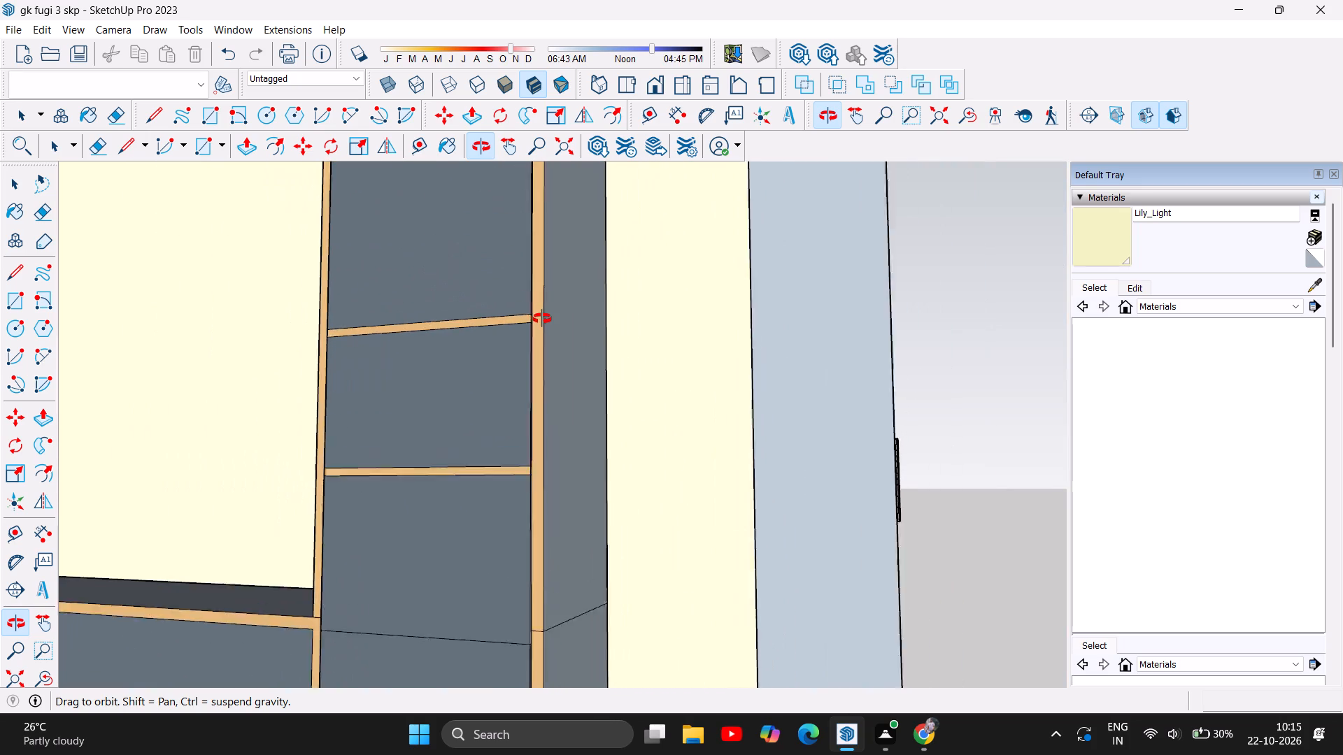
scroll(542, 319, "up", 19)
scroll(552, 315, "down", 12)
scroll(601, 402, "down", 14)
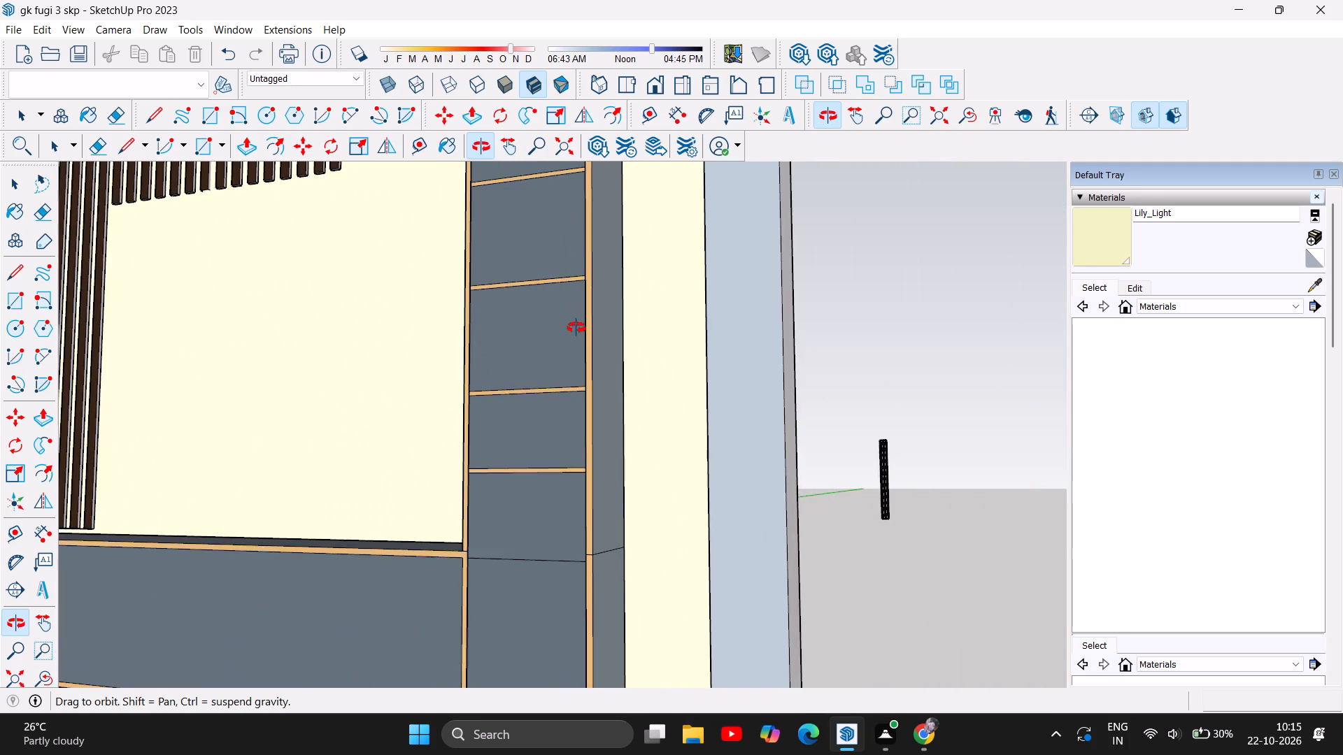
Examine the shelf column's outer side and the whole TV-unit wall with its slats and base cabinet.
left_click_drag(576, 328, 299, 353)
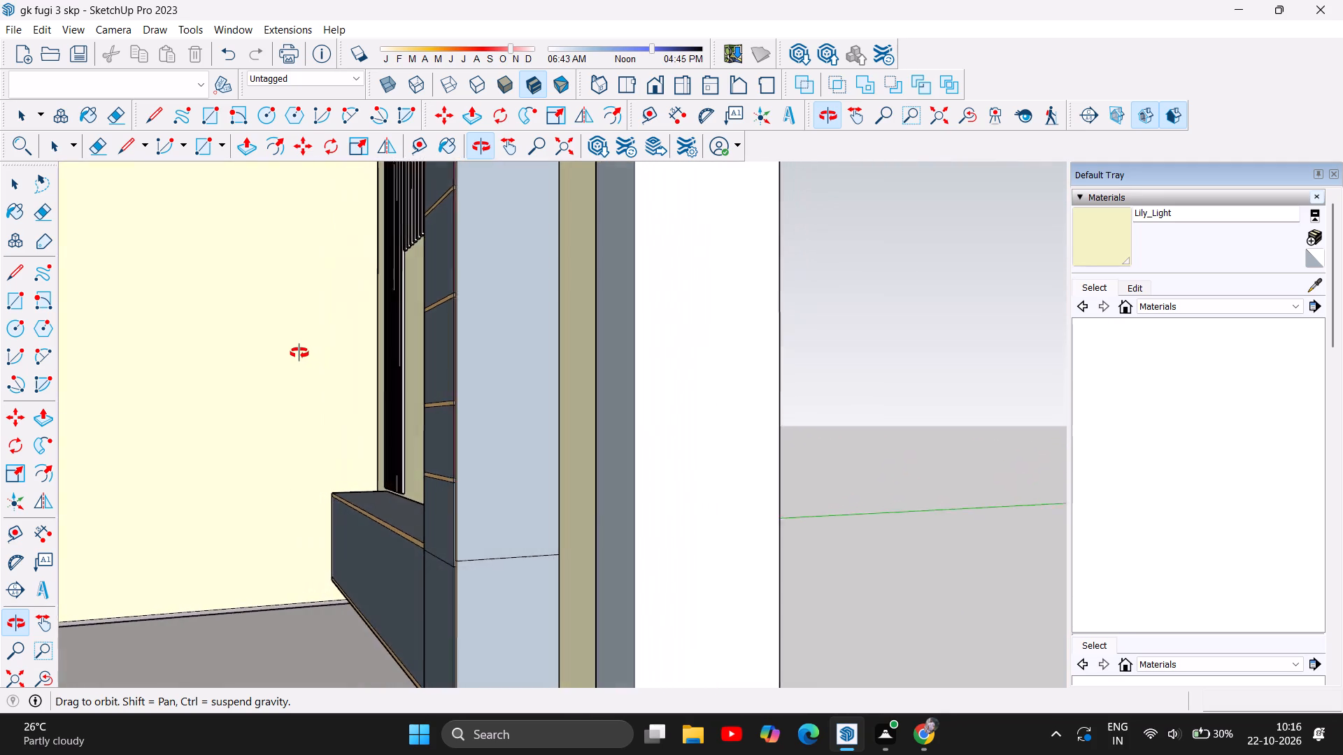
left_click_drag(299, 353, 266, 459)
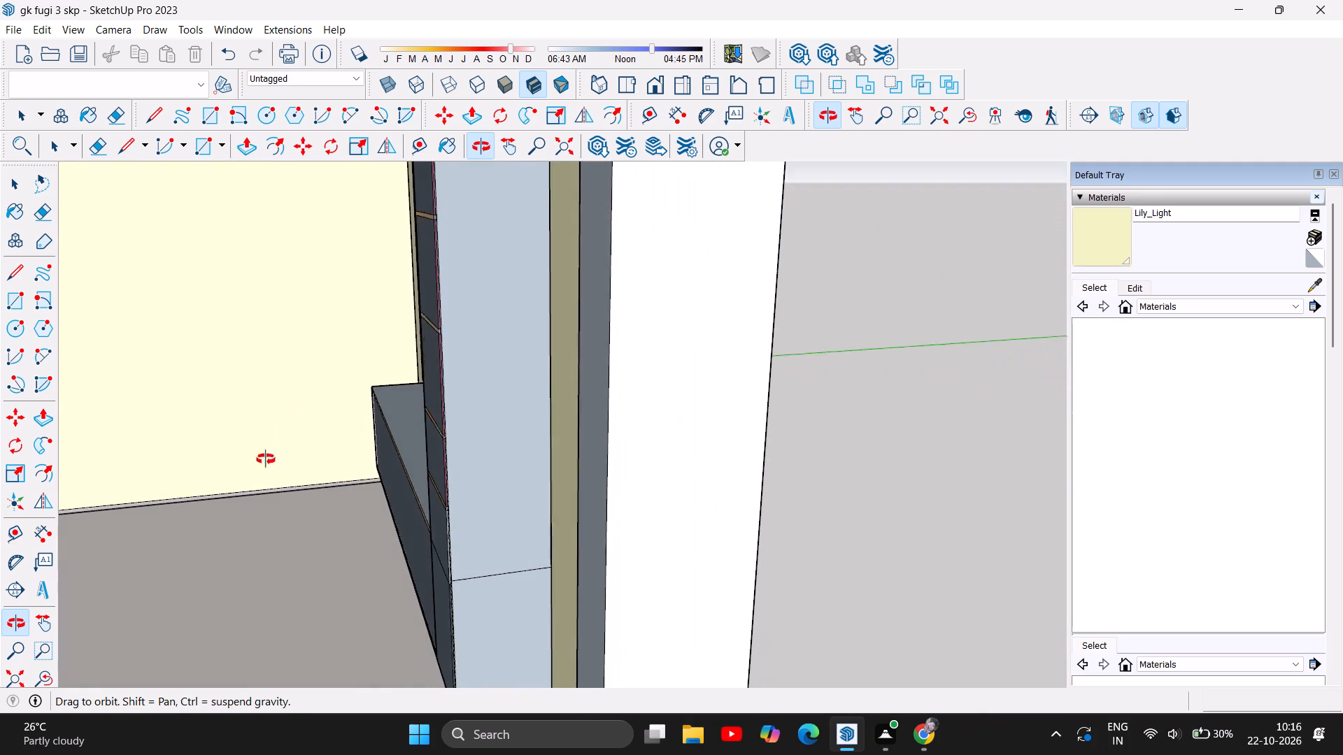
left_click_drag(266, 459, 264, 467)
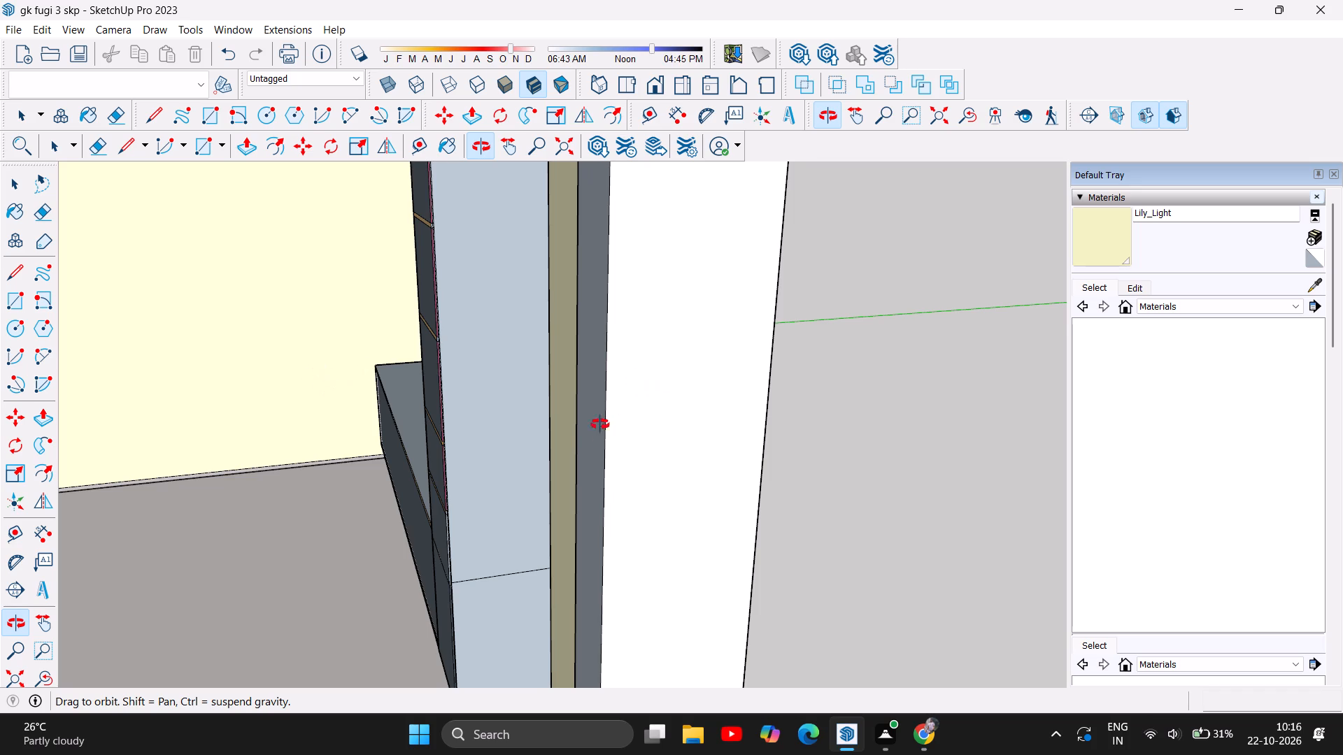
scroll(588, 433, "up", 2)
left_click_drag(399, 491, 706, 433)
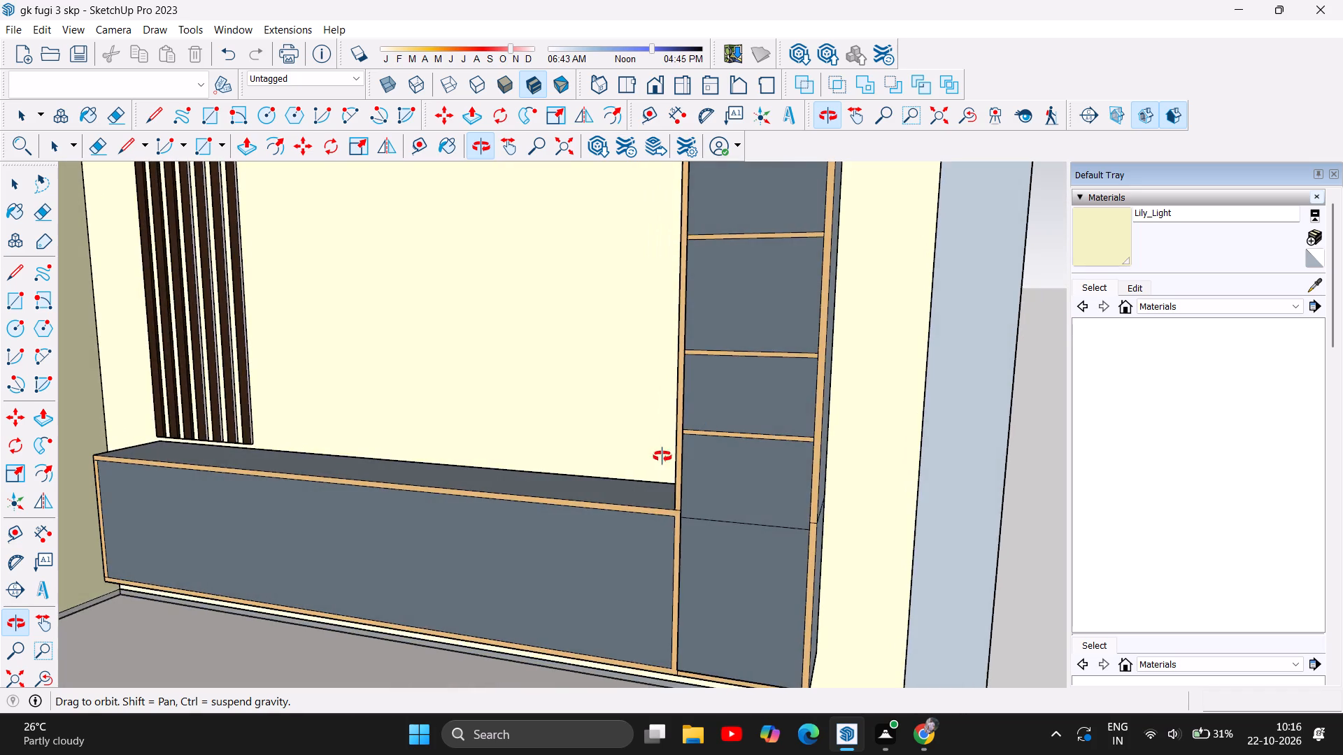
scroll(683, 490, "down", 11)
left_click_drag(436, 514, 524, 475)
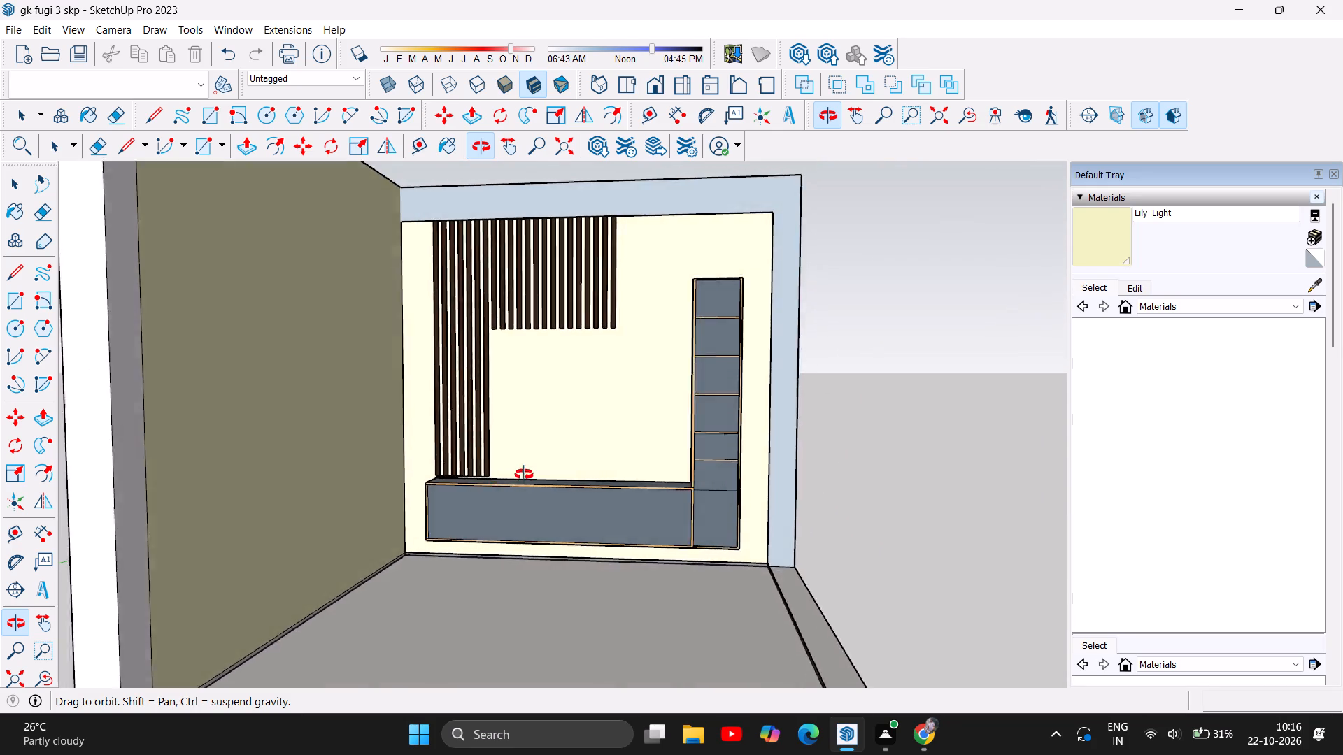
left_click_drag(524, 475, 544, 537)
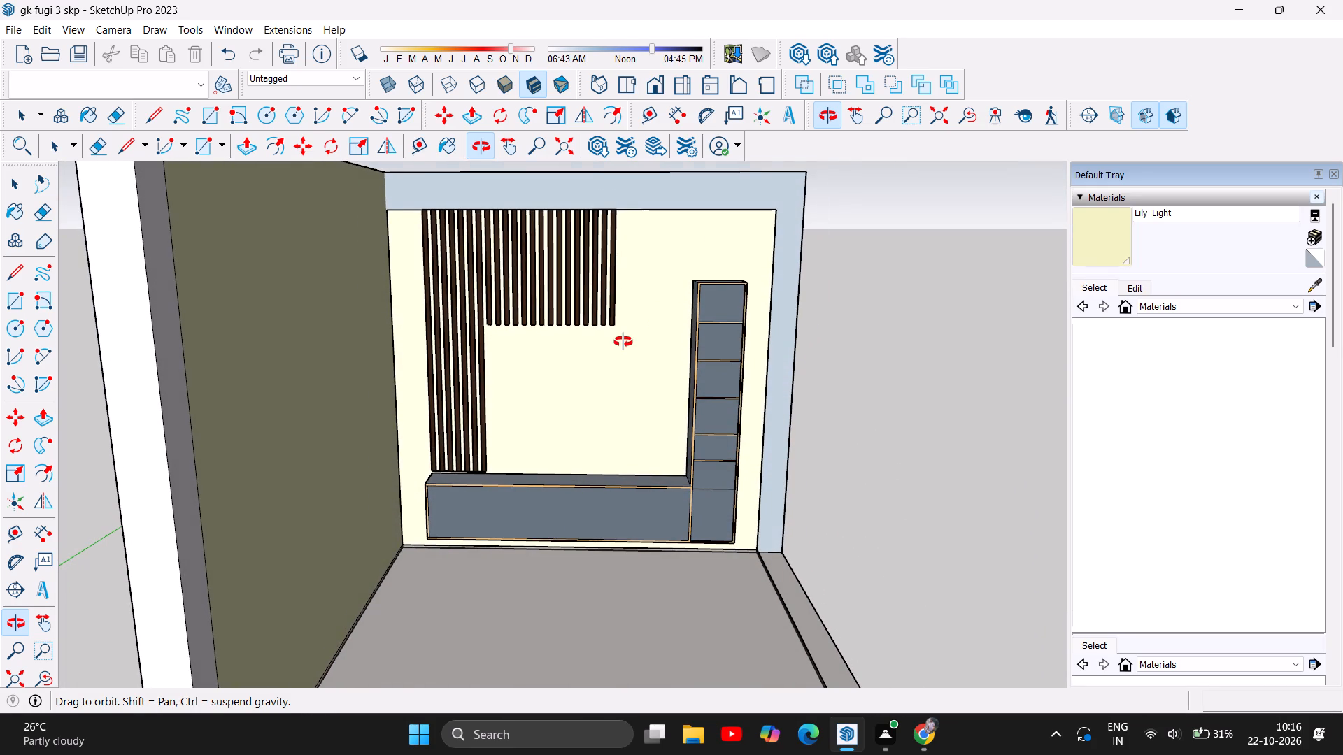
scroll(623, 342, "up", 2)
scroll(571, 372, "up", 1)
scroll(571, 372, "down", 2)
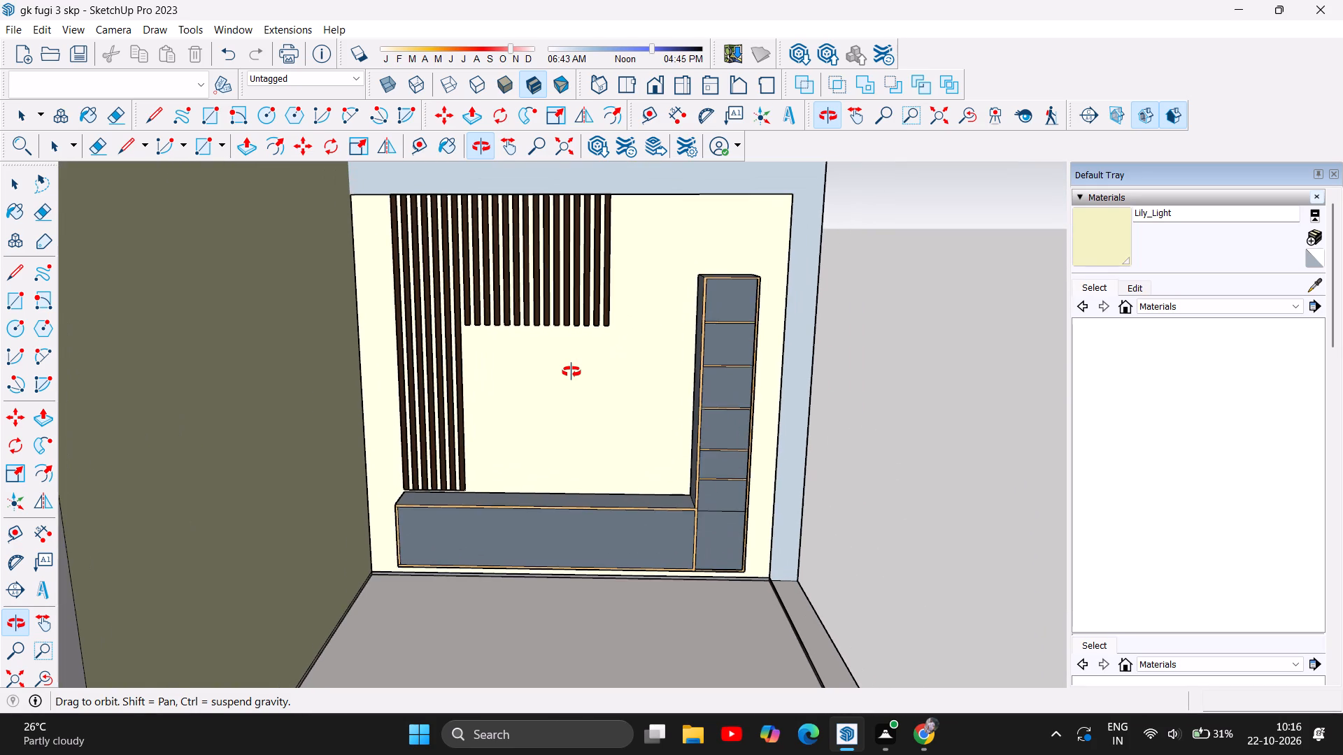
scroll(571, 372, "down", 4)
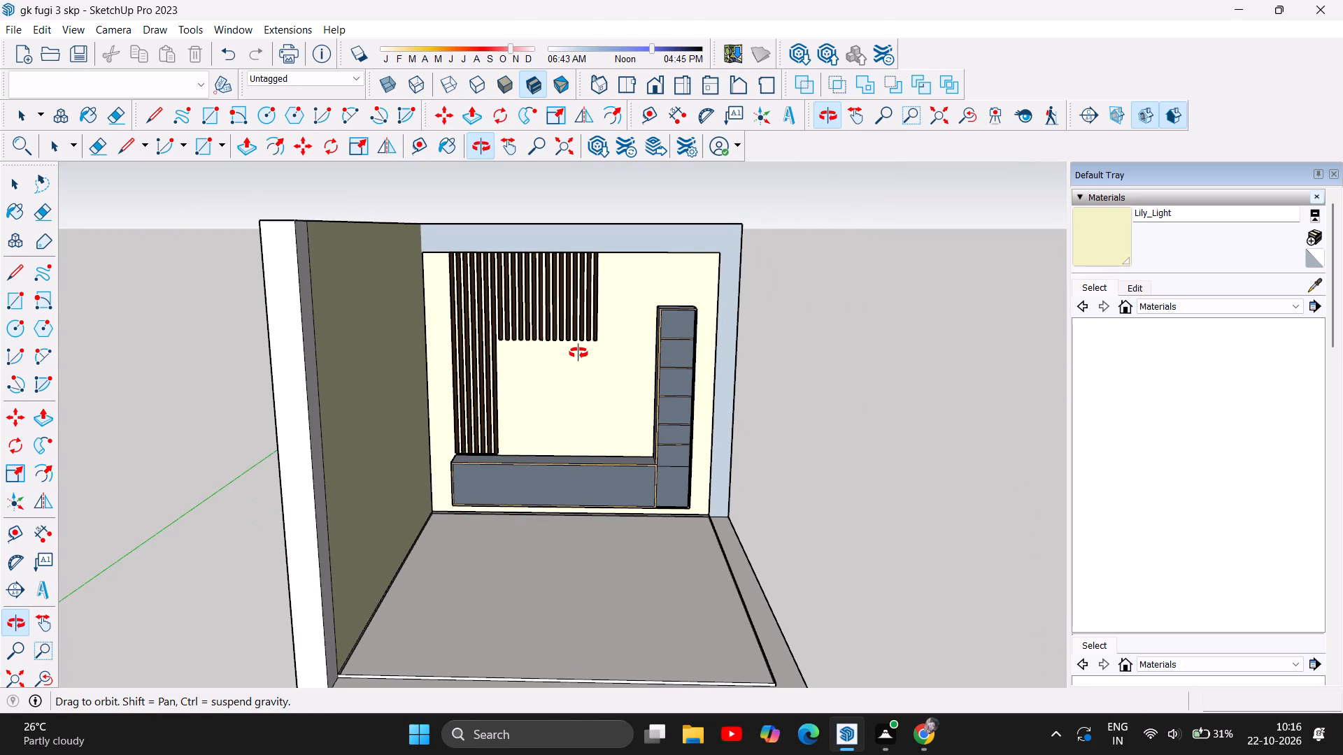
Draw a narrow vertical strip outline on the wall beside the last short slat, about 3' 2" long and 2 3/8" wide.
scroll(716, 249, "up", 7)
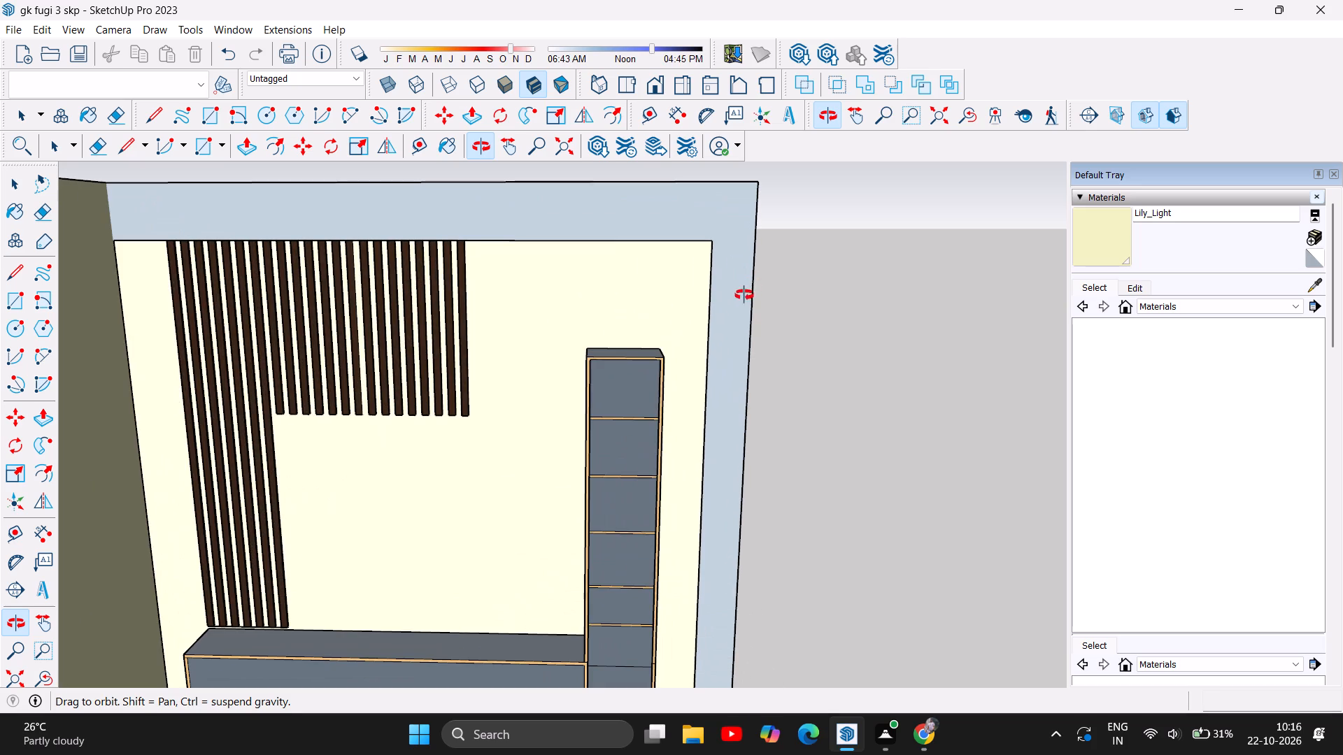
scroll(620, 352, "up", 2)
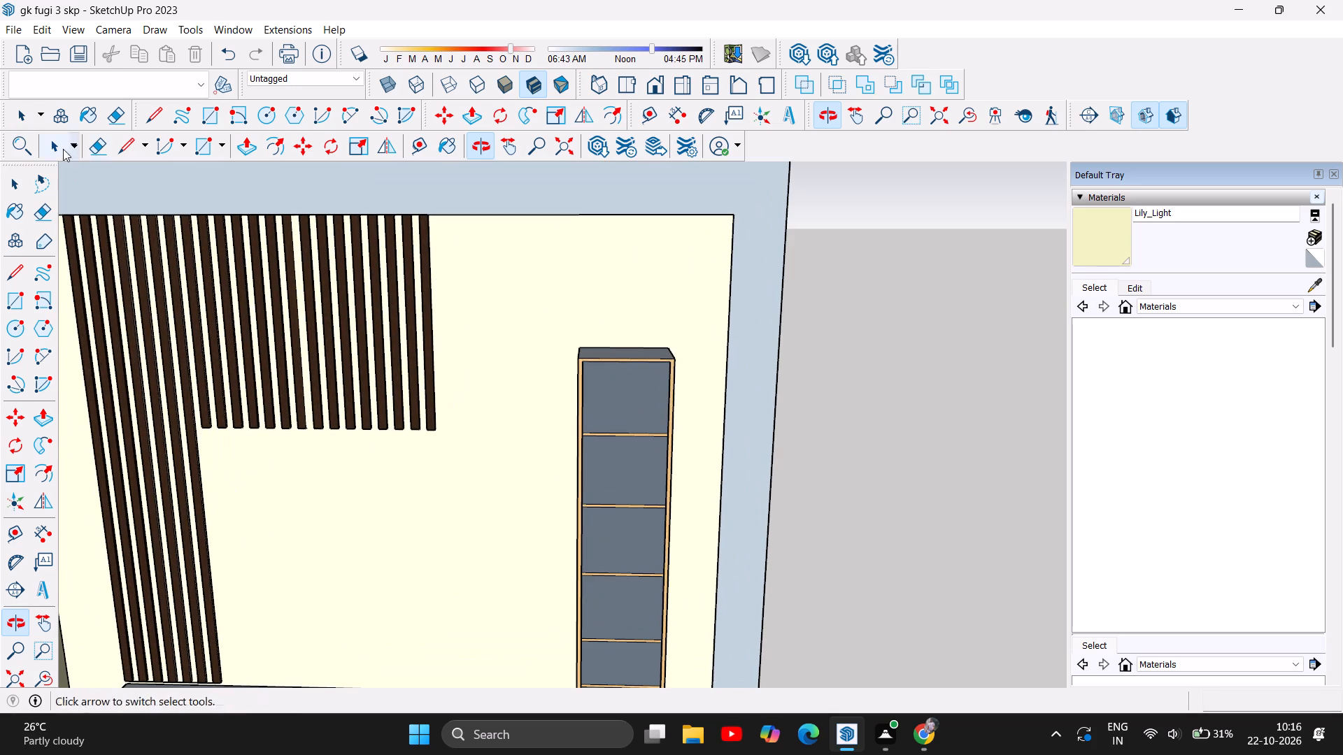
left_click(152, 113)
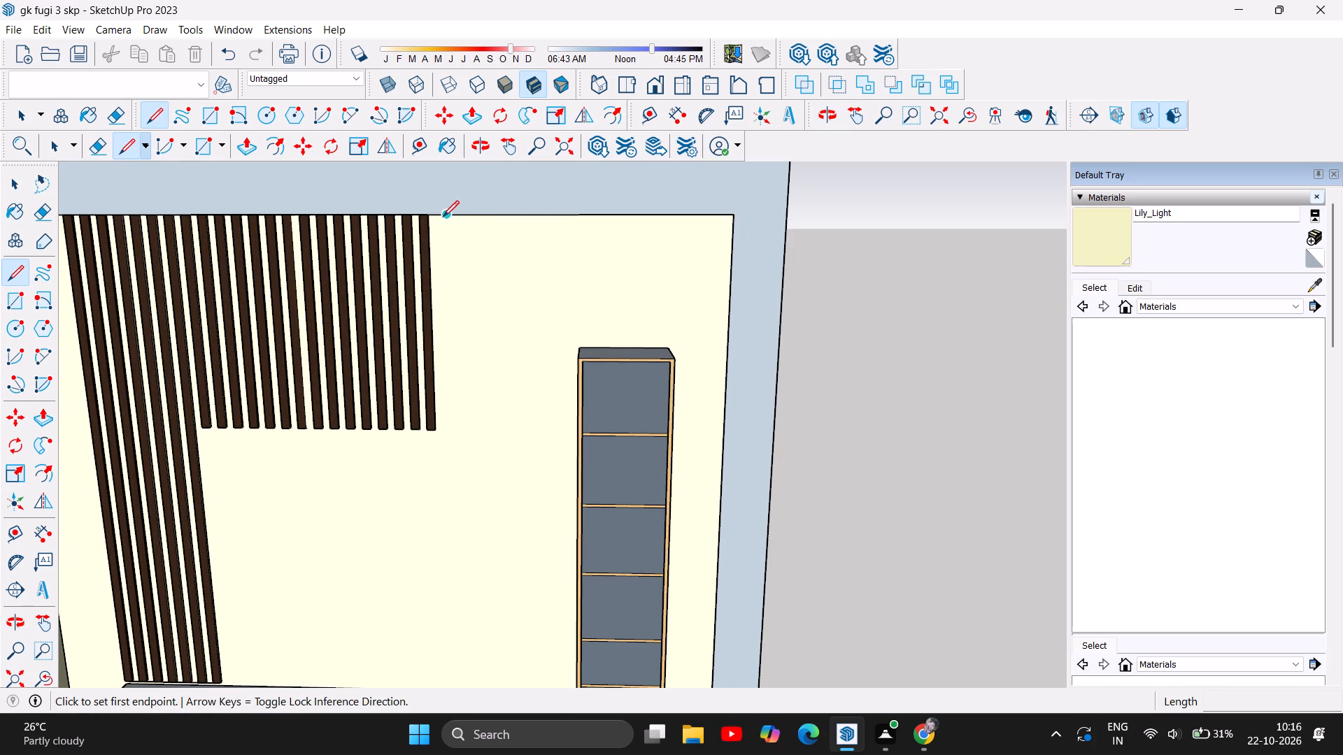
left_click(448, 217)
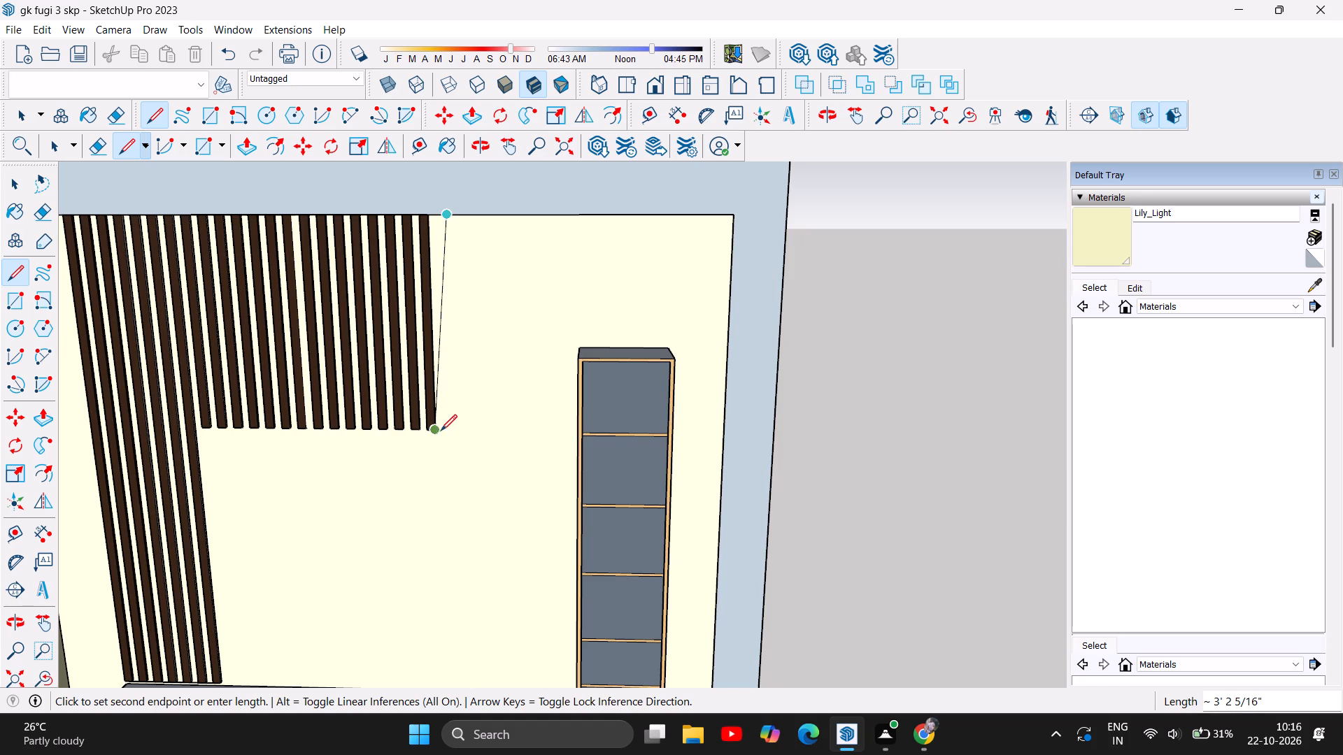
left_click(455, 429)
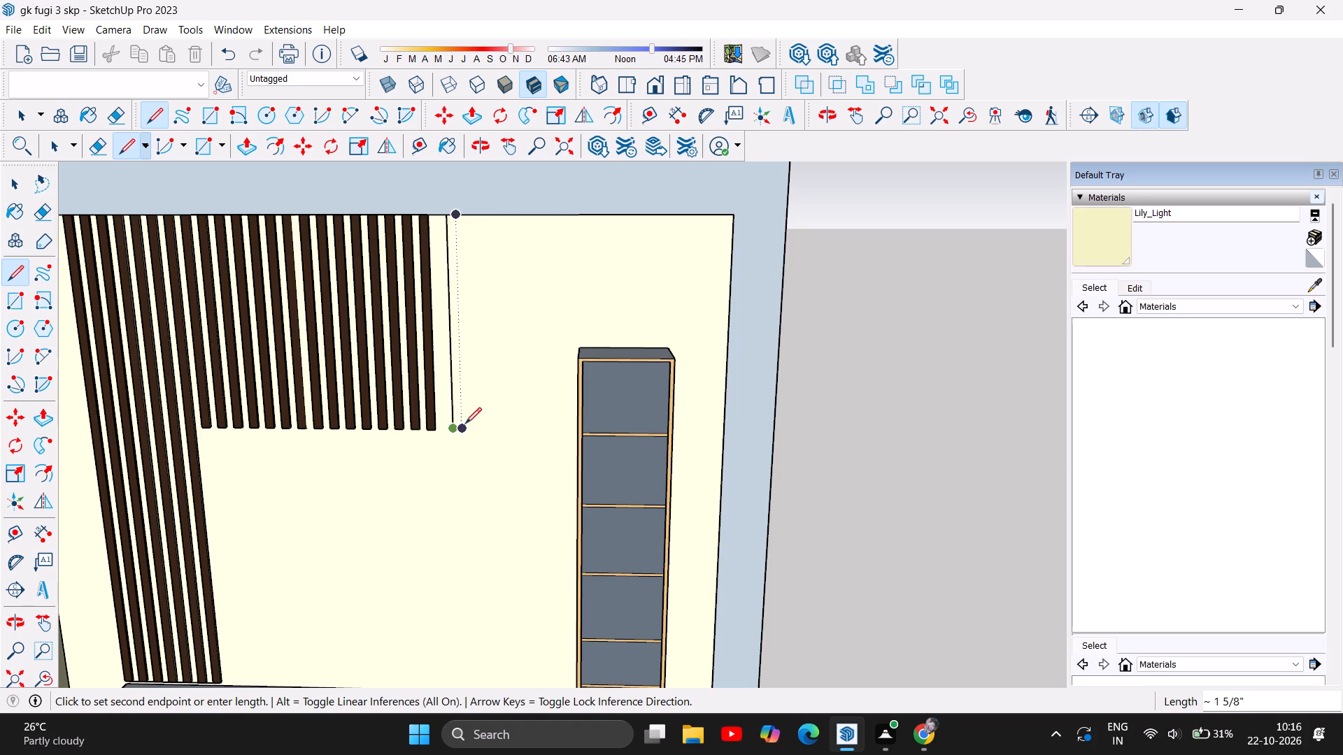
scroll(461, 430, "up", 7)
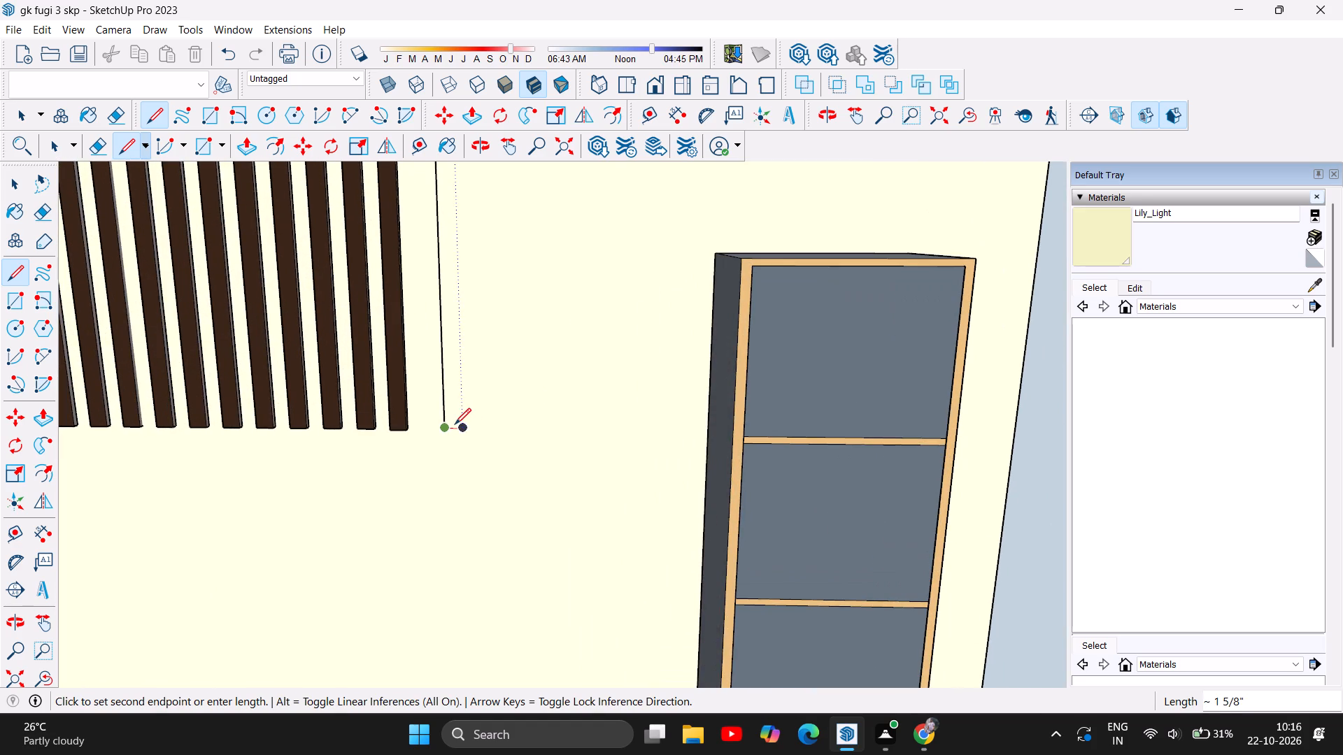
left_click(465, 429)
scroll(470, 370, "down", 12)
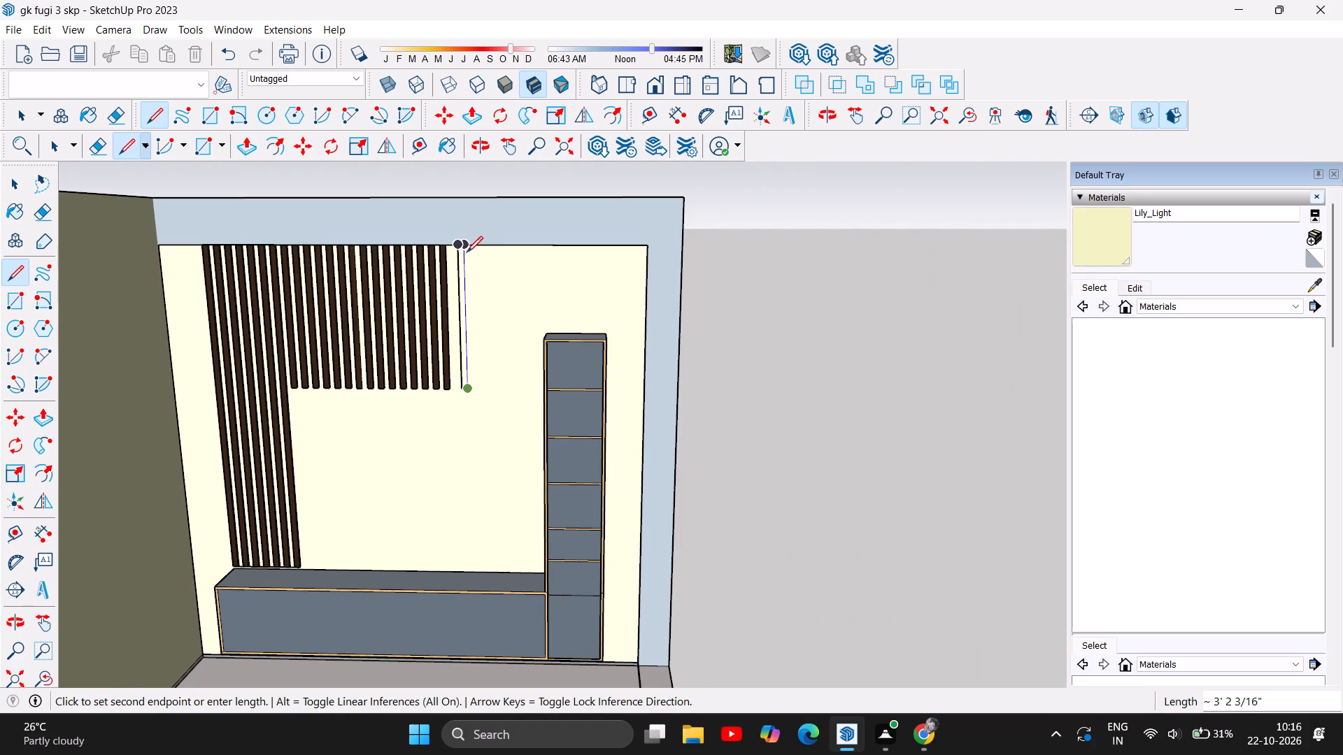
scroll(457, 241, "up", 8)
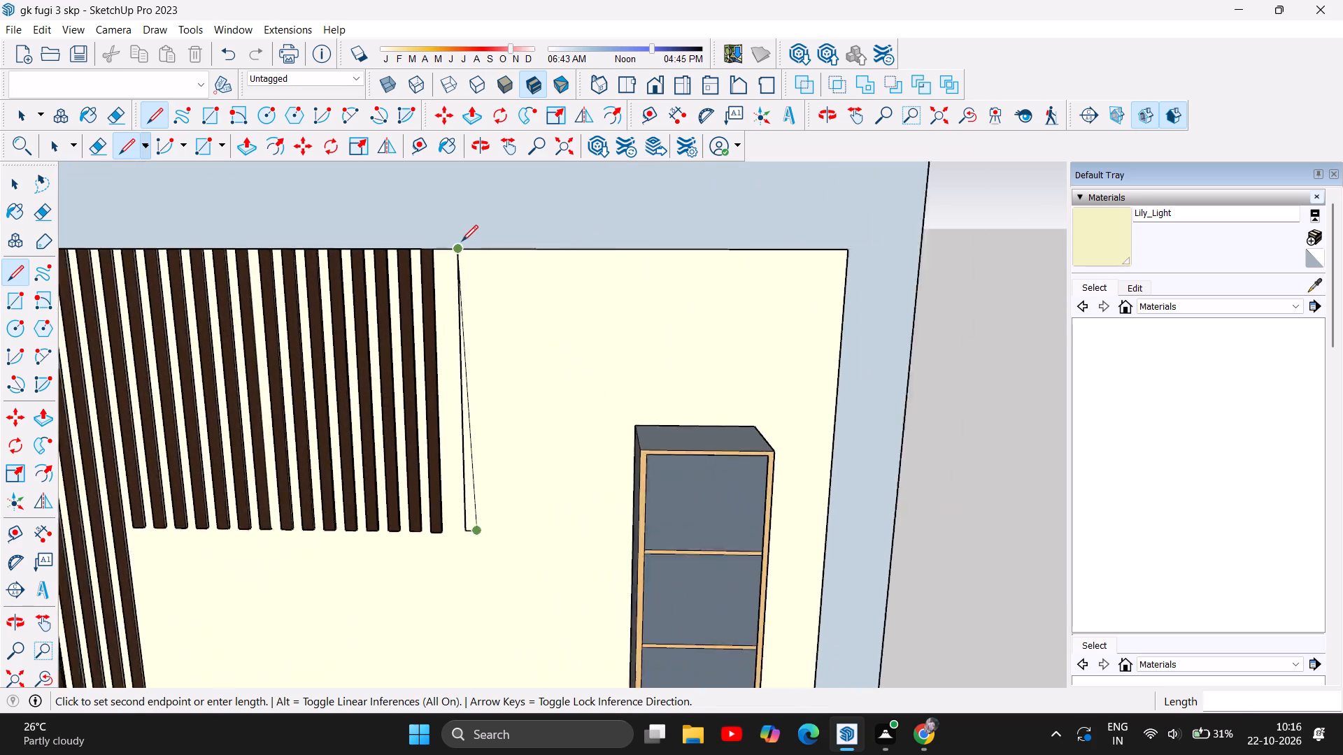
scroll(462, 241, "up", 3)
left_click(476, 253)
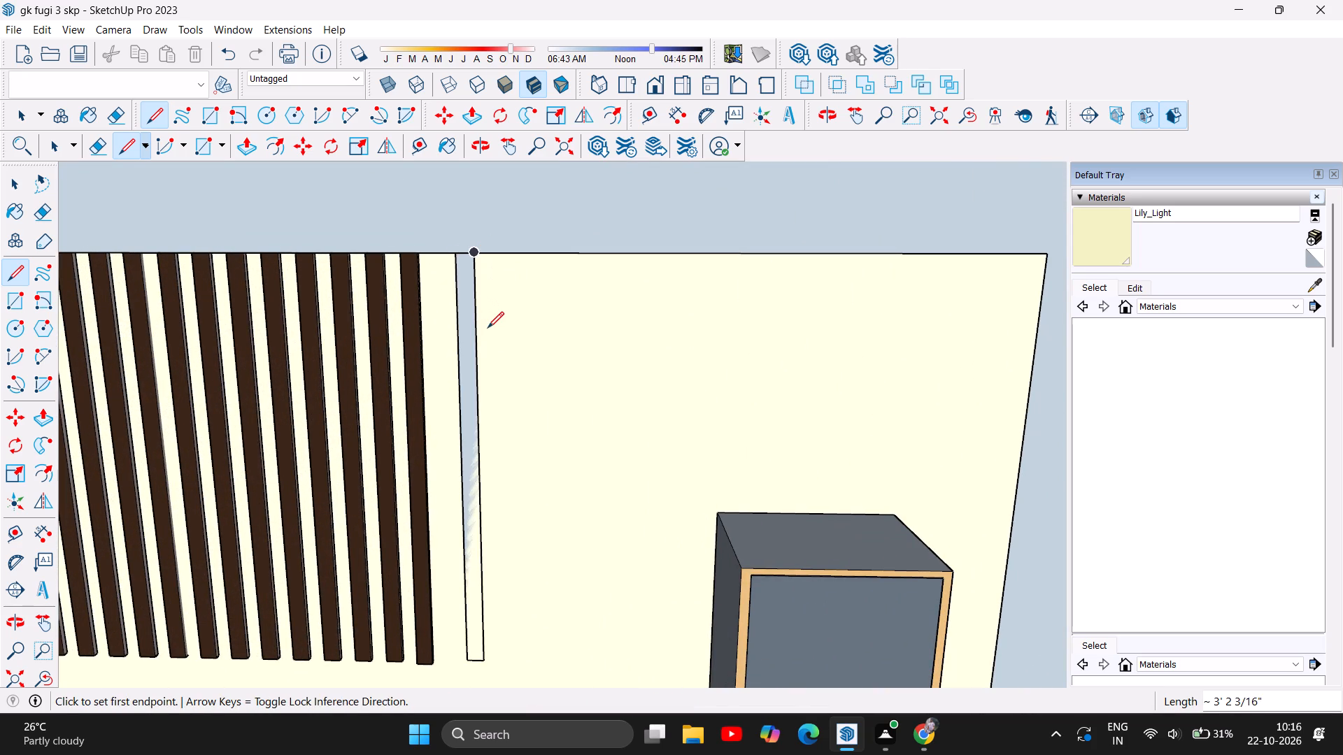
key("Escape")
Undo the narrow vertical strip outline drawn on the wall beside the last short slat.
scroll(291, 402, "down", 6)
scroll(469, 309, "down", 5)
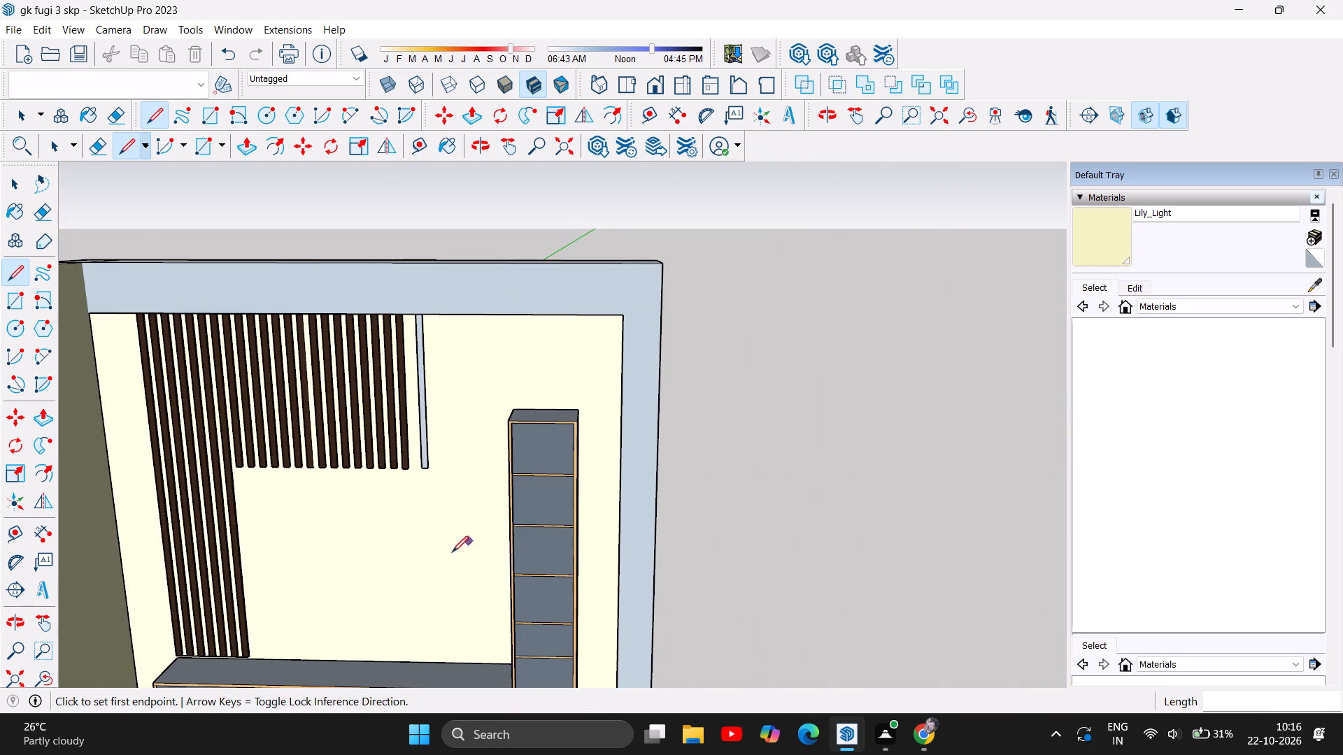
scroll(403, 517, "up", 6)
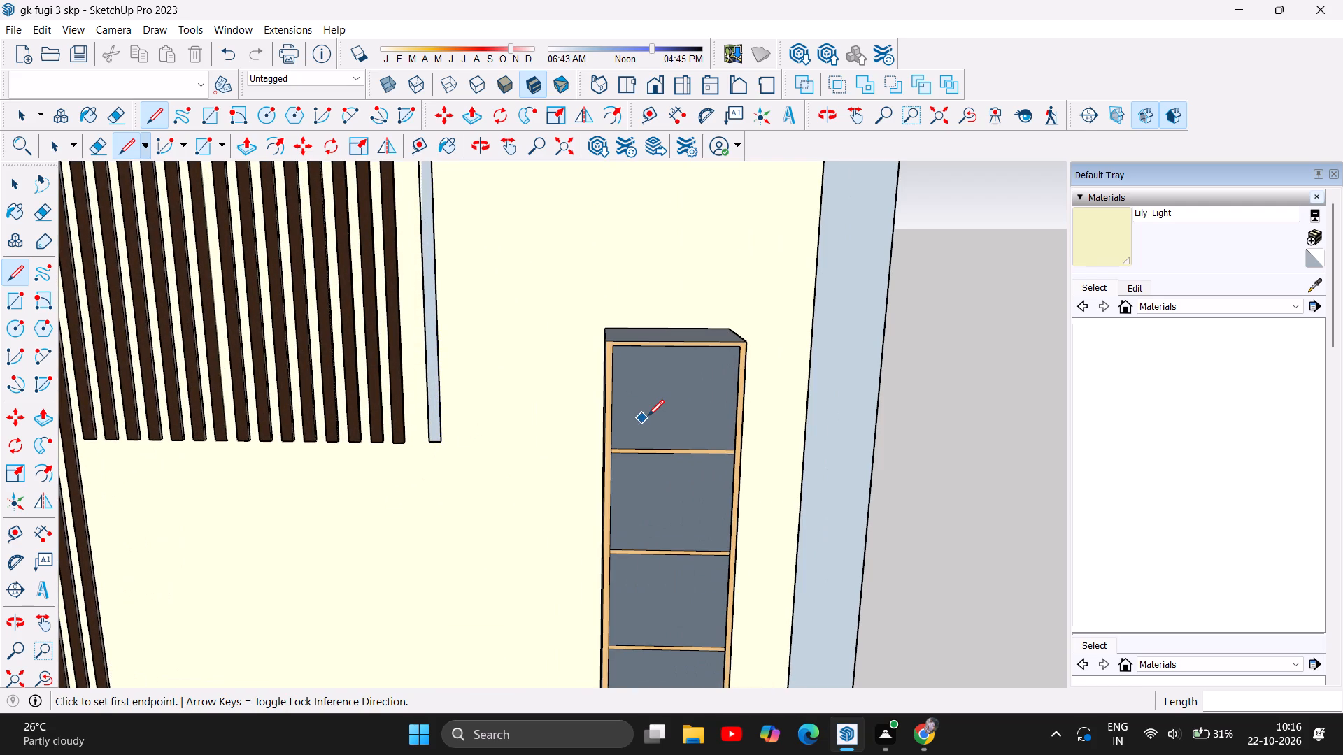
key("ctrl+z")
key("ctrl+z")
key("ctrl+z")
left_click_drag(644, 417, 642, 416, "ctrl")
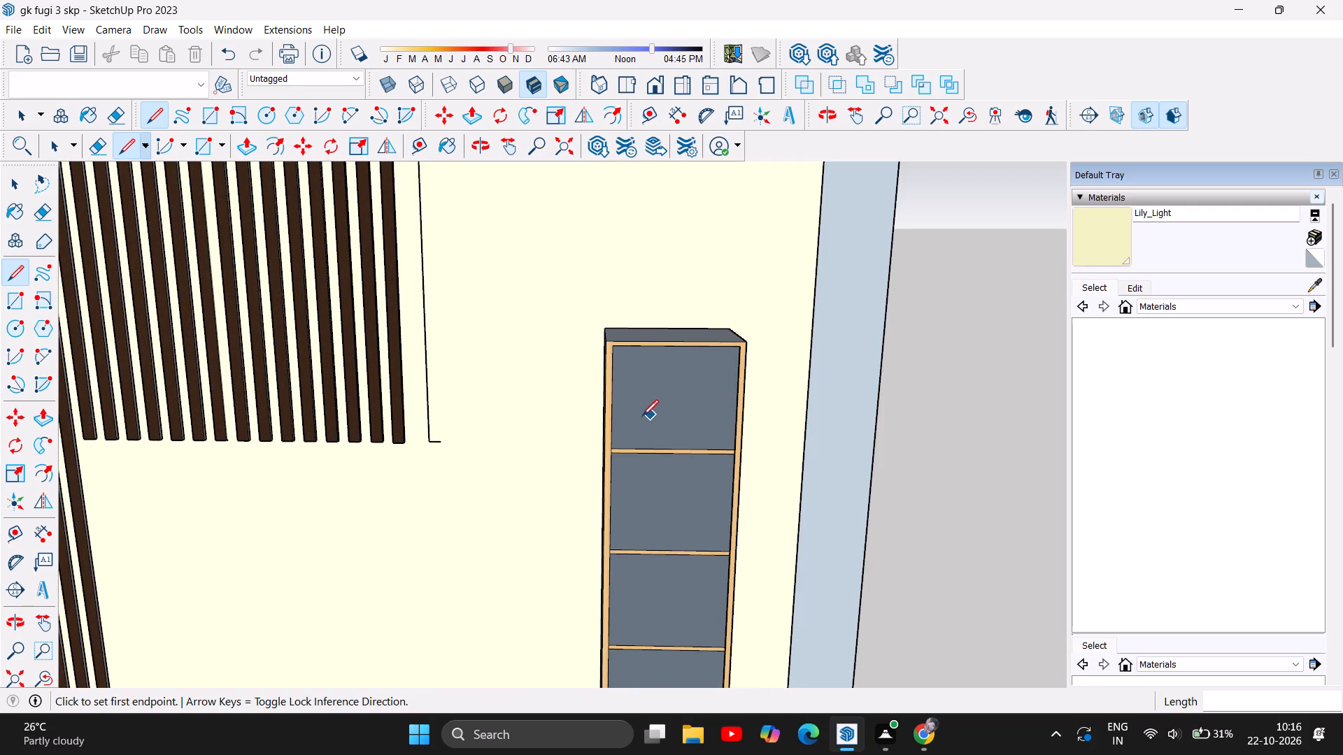
left_click_drag(642, 416, 623, 413, "ctrl")
key("ctrl+z")
Draw a line about 1" out from the last short slat's bottom corner and up about 3' 2" to the wall's top edge.
scroll(403, 436, "up", 6)
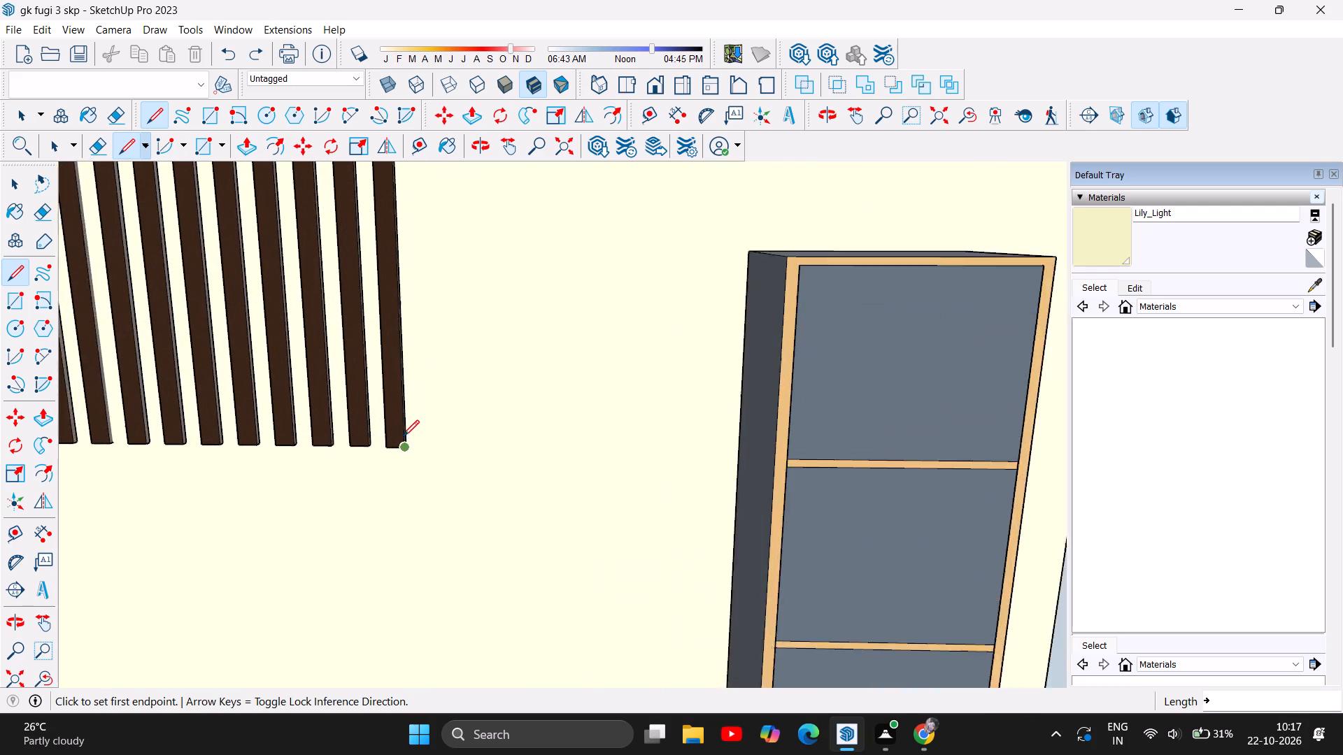
left_click(406, 447)
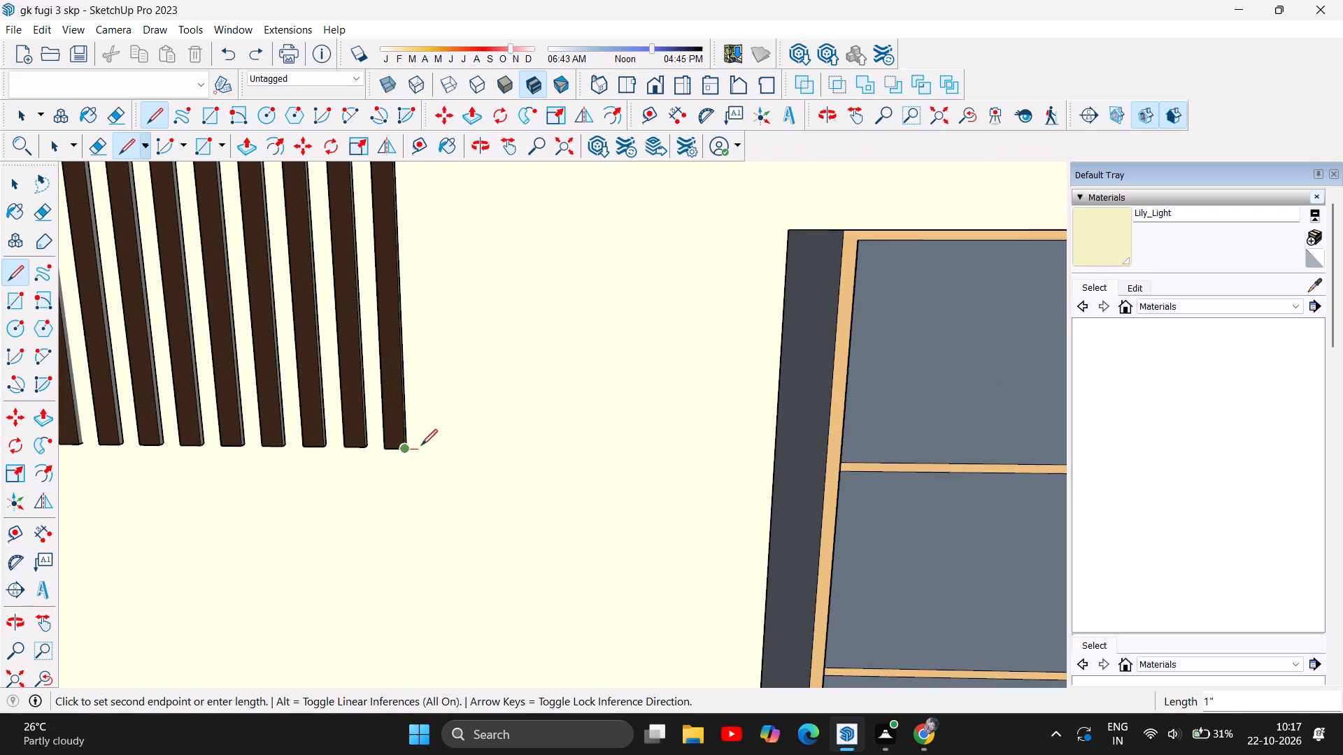
left_click(420, 449)
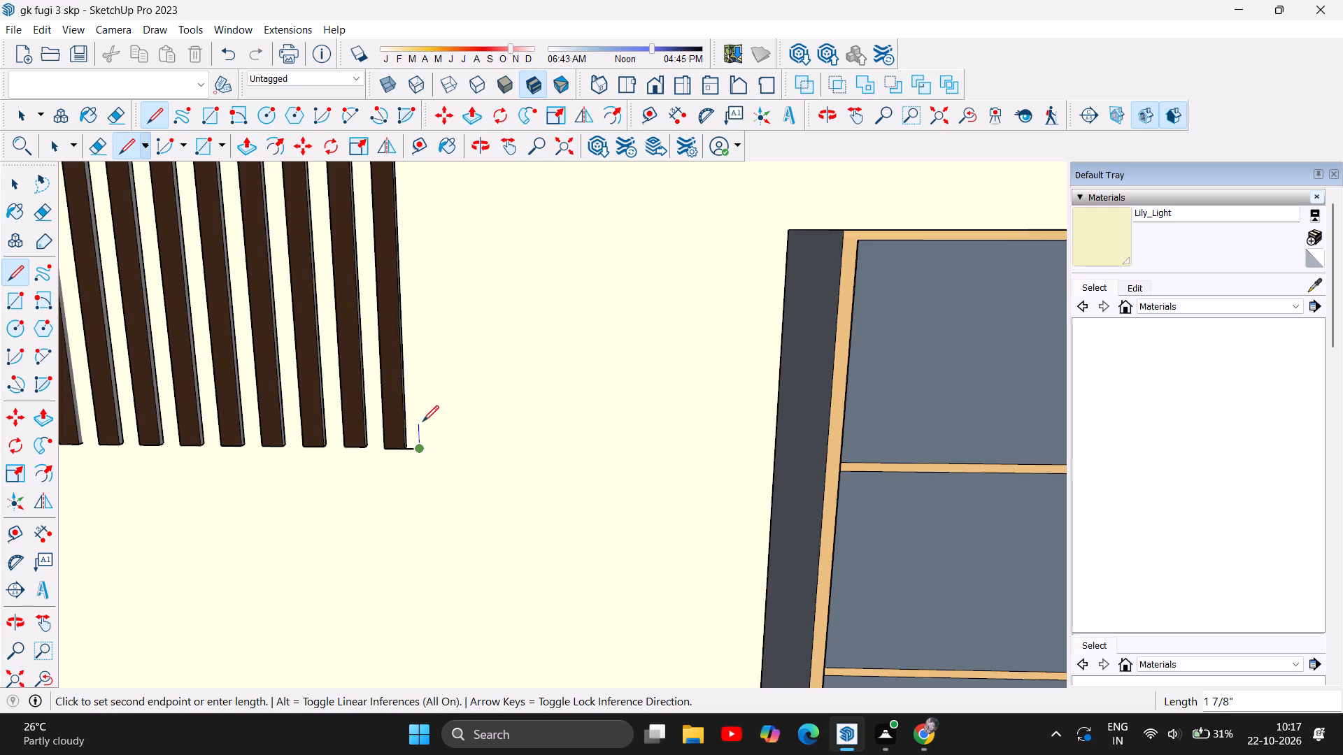
scroll(421, 411, "down", 13)
scroll(423, 412, "up", 1)
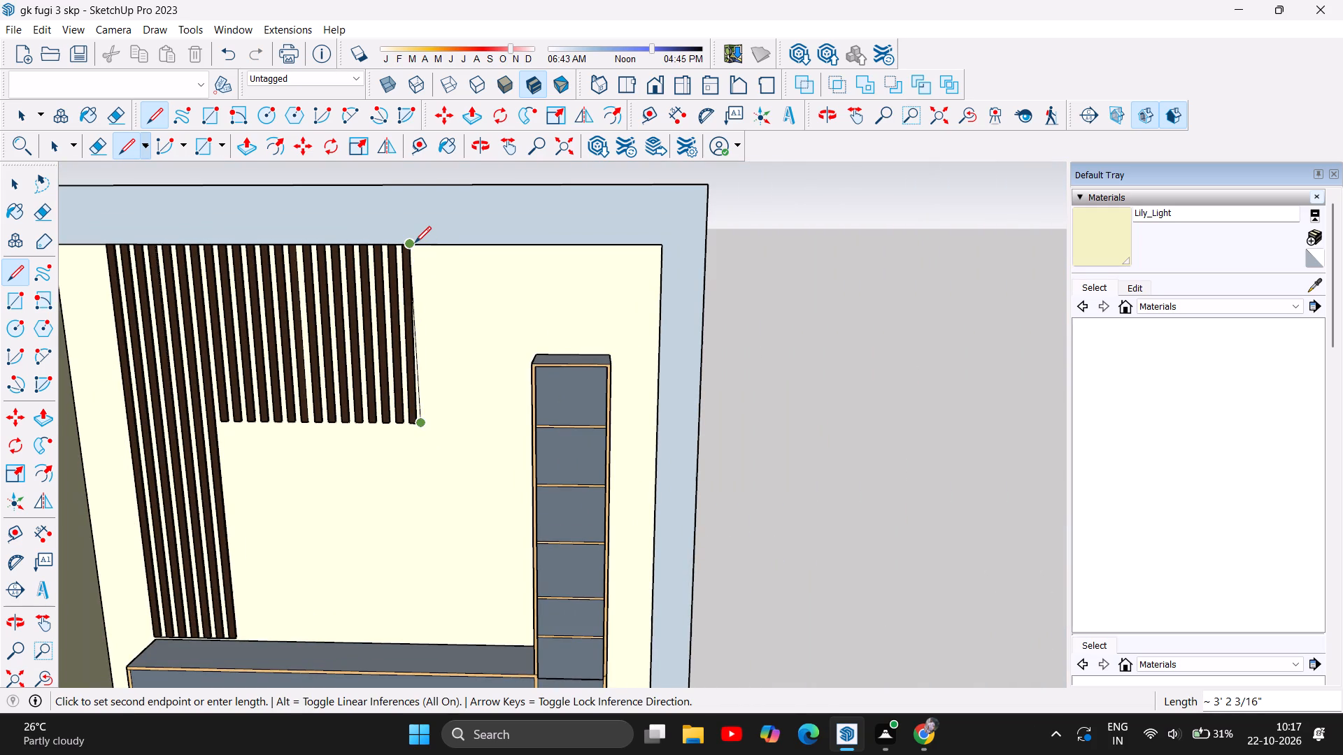
scroll(415, 243, "up", 11)
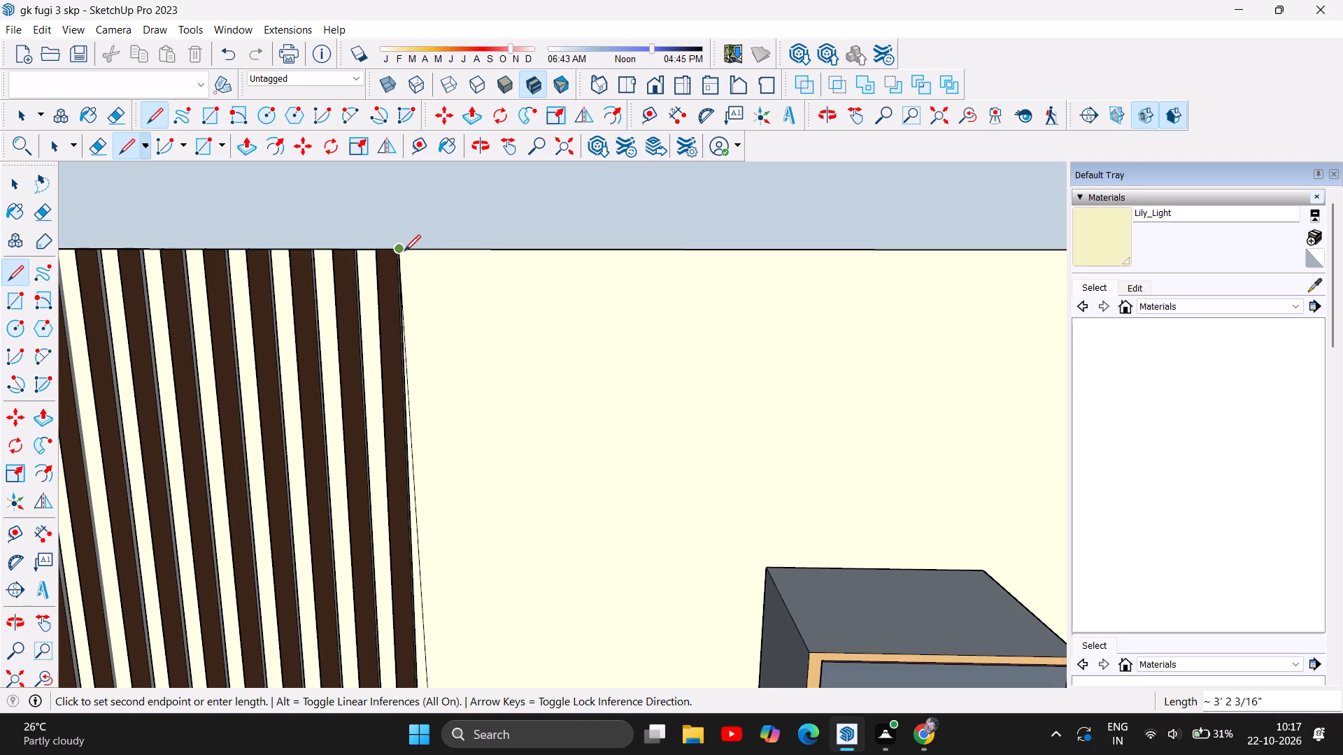
scroll(403, 249, "up", 12)
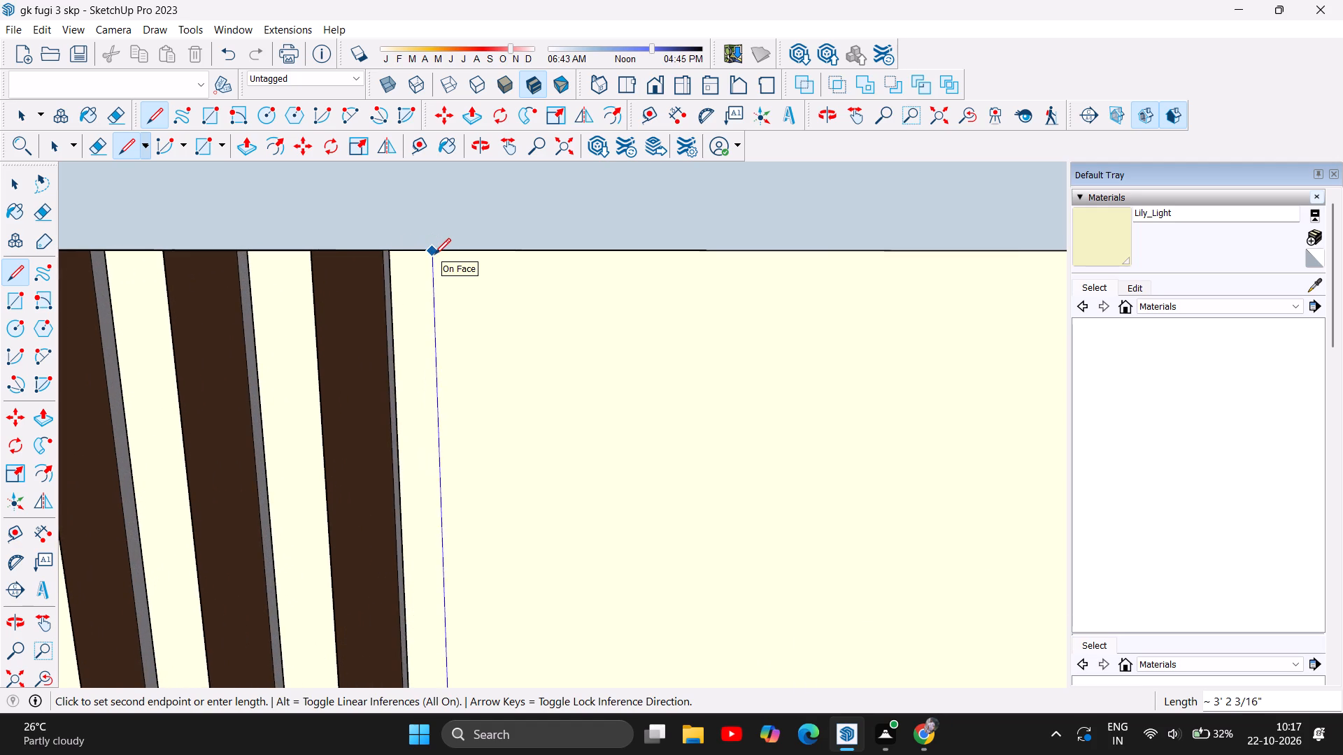
double_click(434, 254)
scroll(474, 218, "down", 9)
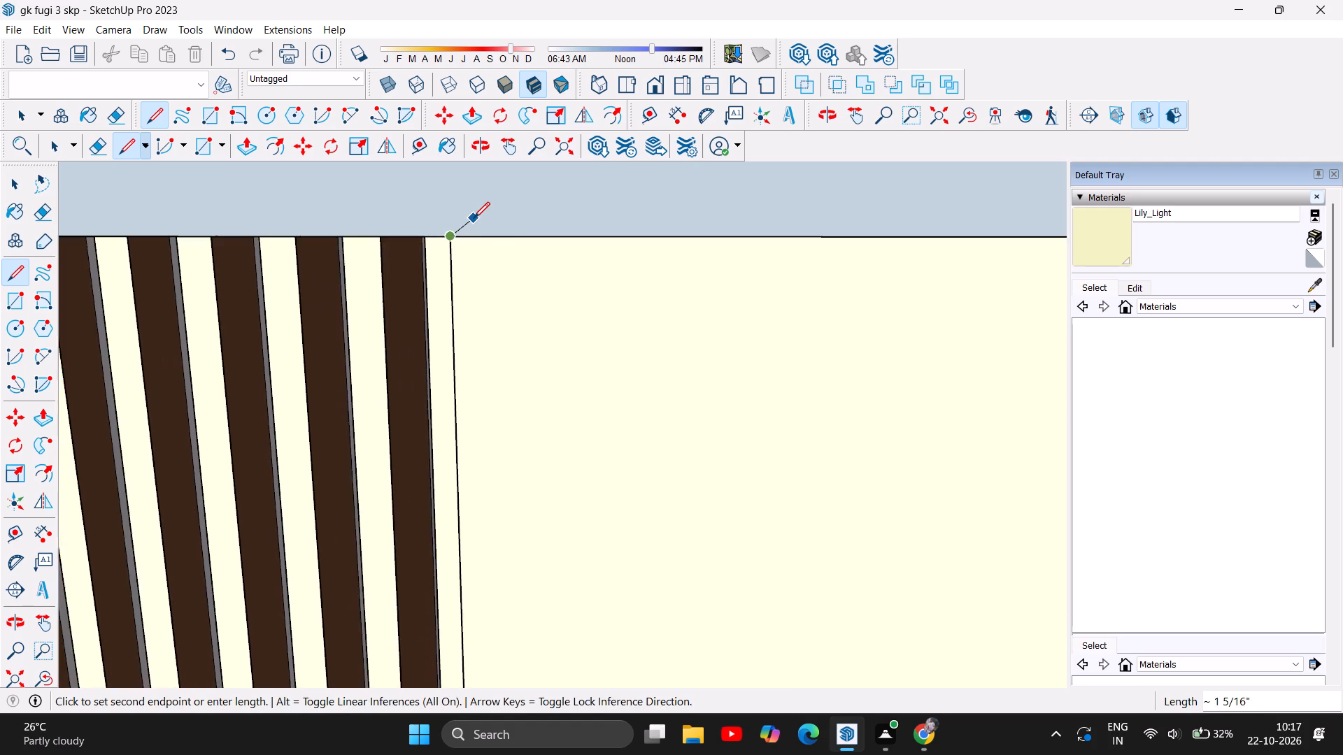
scroll(474, 218, "down", 9)
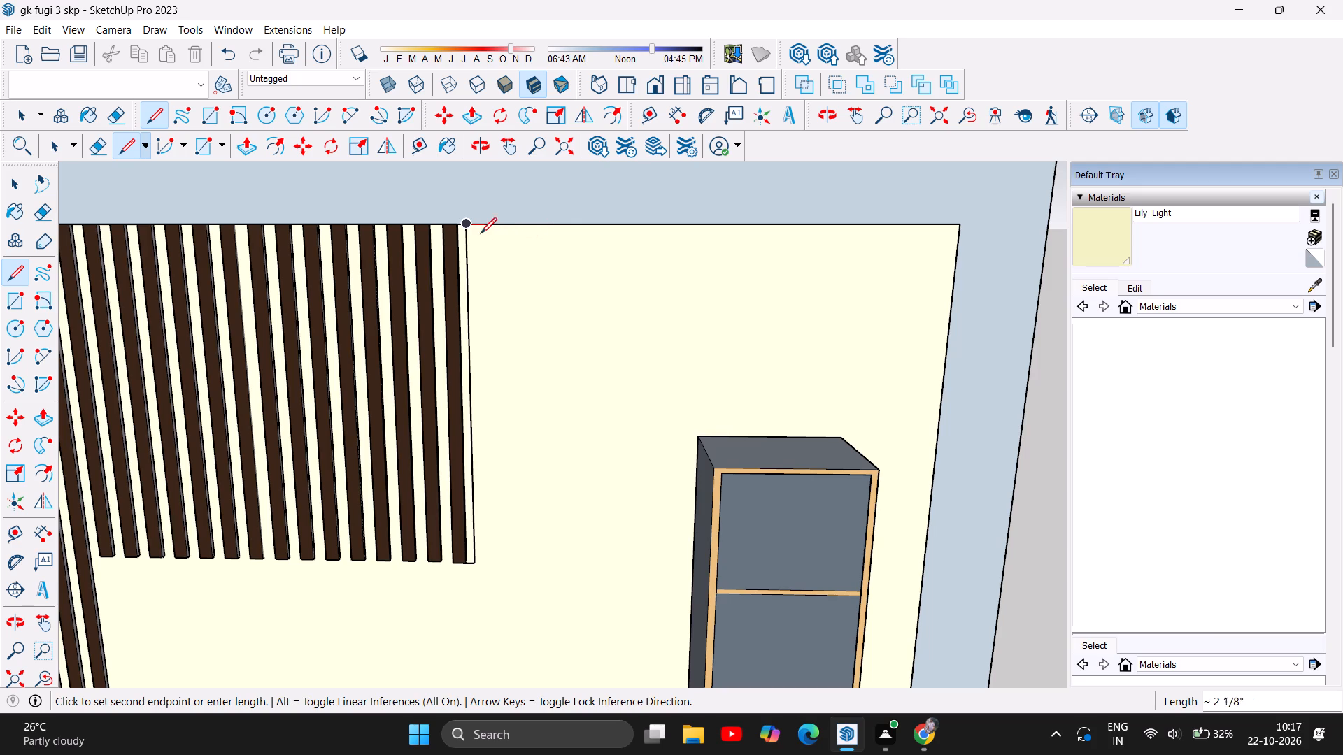
scroll(476, 231, "up", 1)
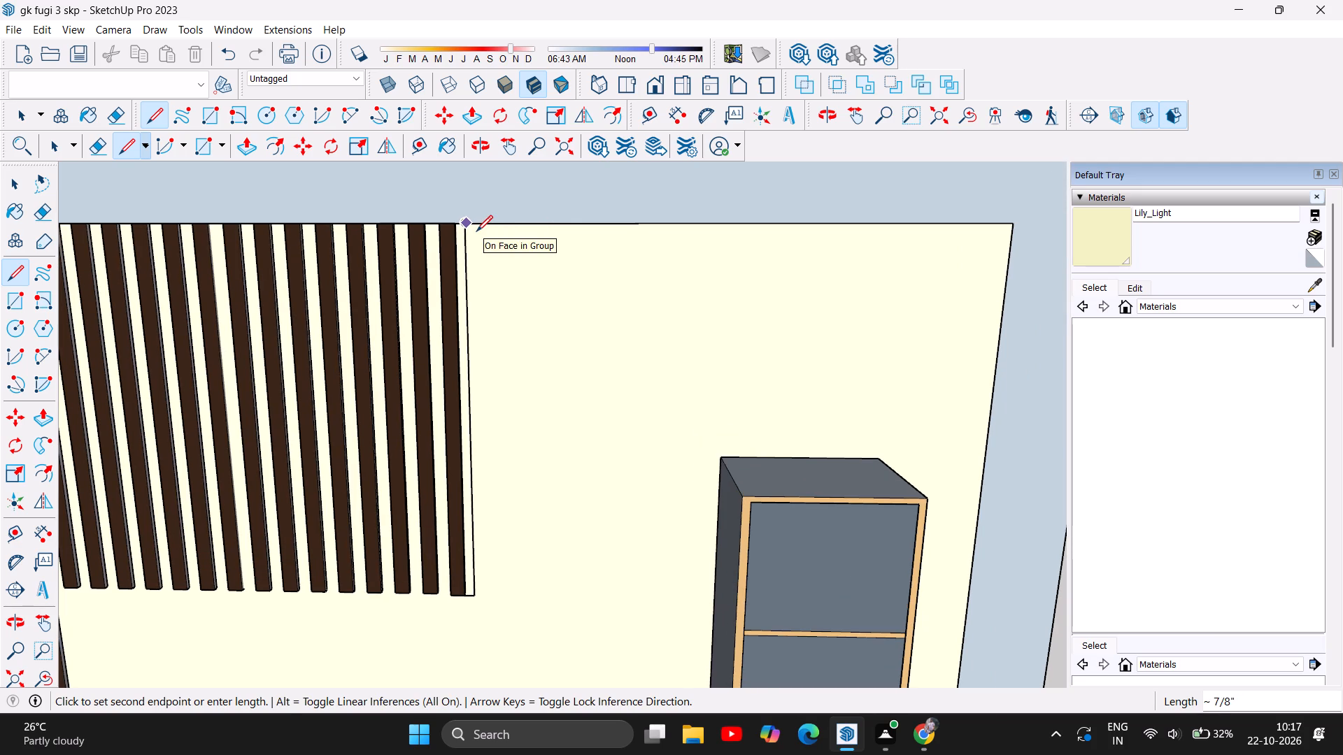
key("Escape")
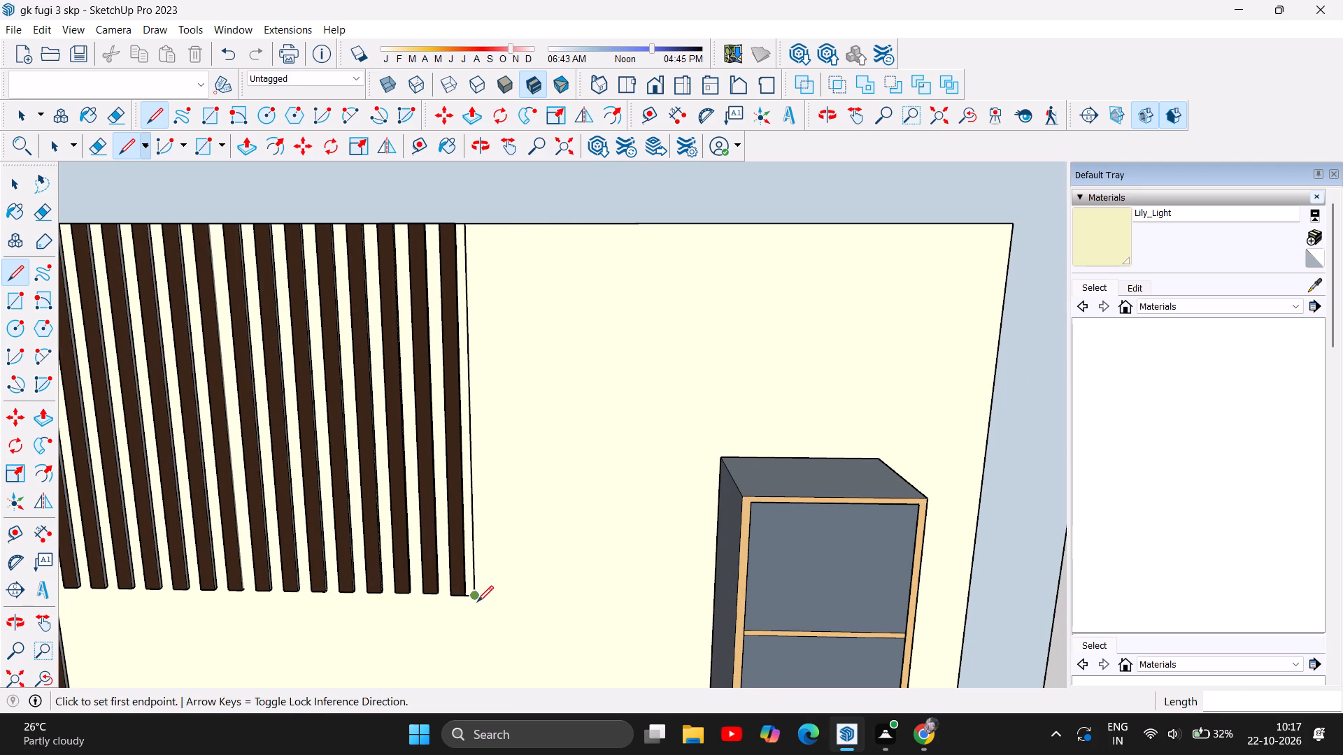
Outline a strip beside that vertical line, about 2 1/8" wide at its bottom and about 3' 2" tall to the wall's top edge.
left_click(476, 596)
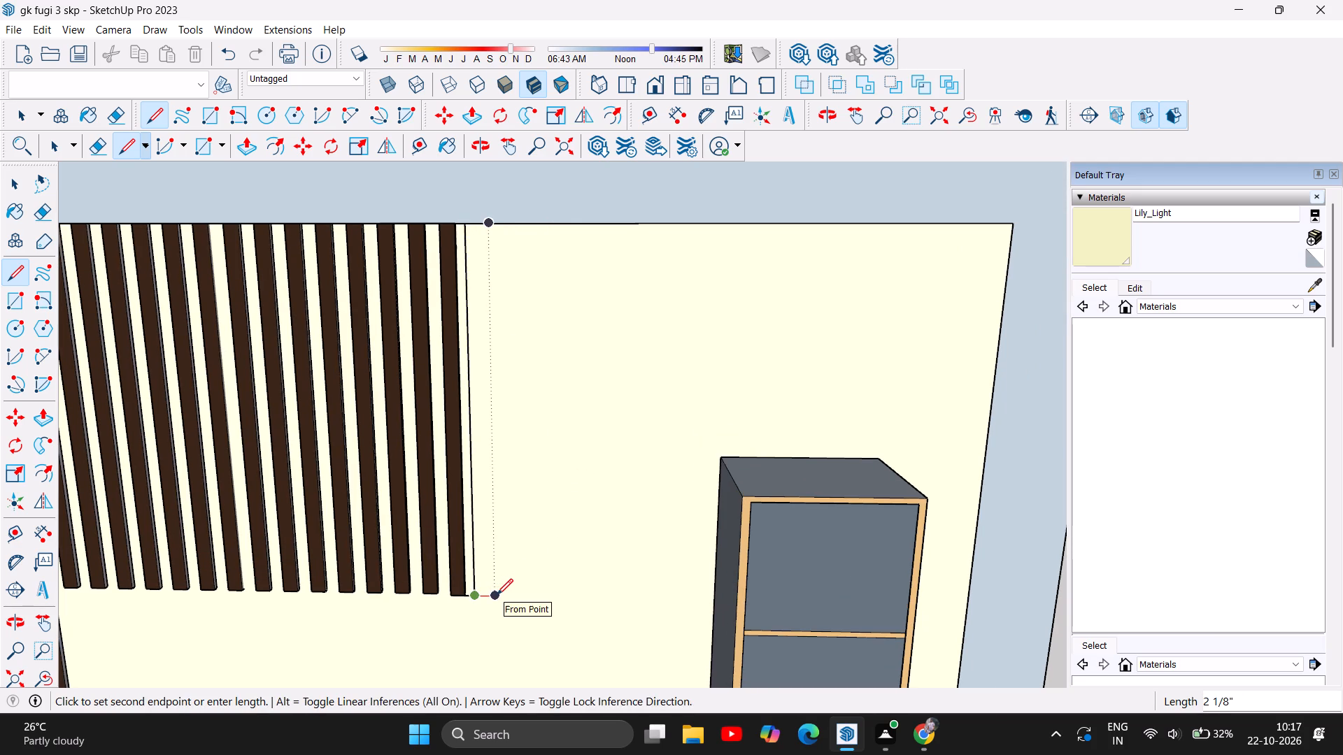
left_click(497, 595)
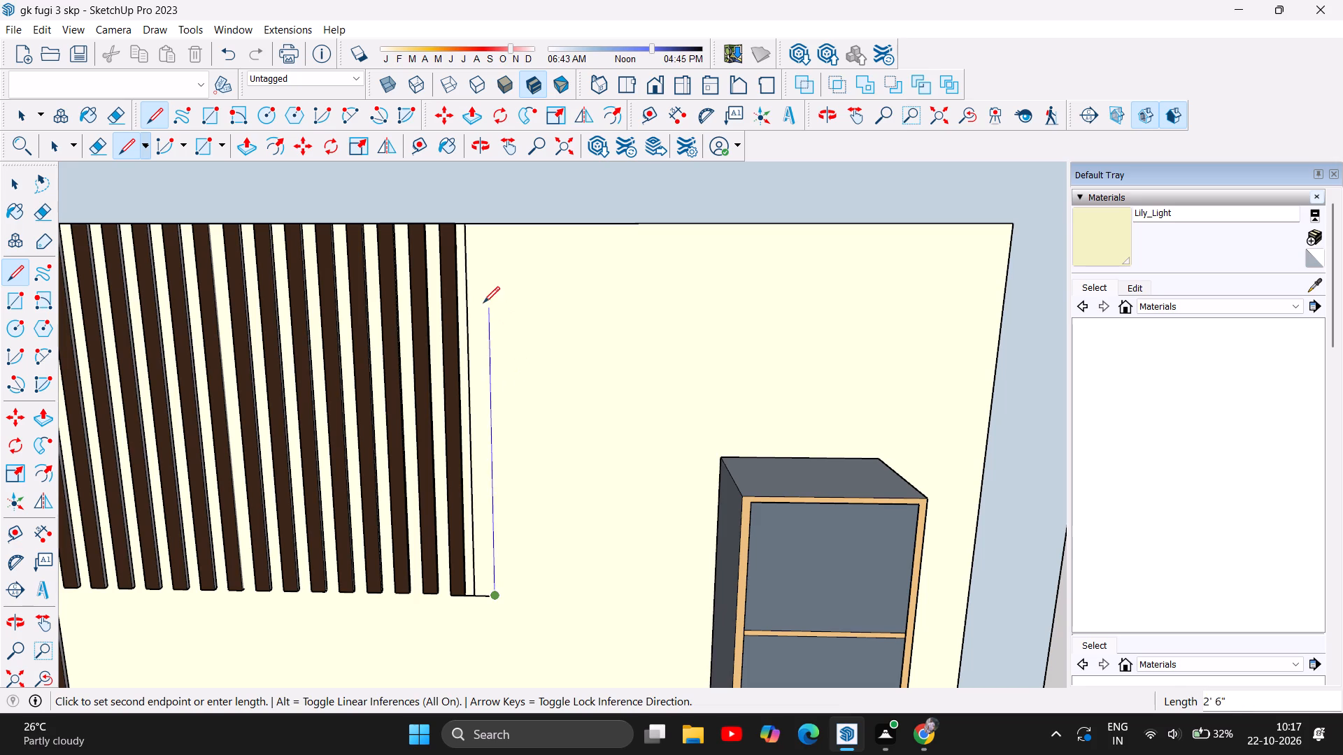
left_click(490, 224)
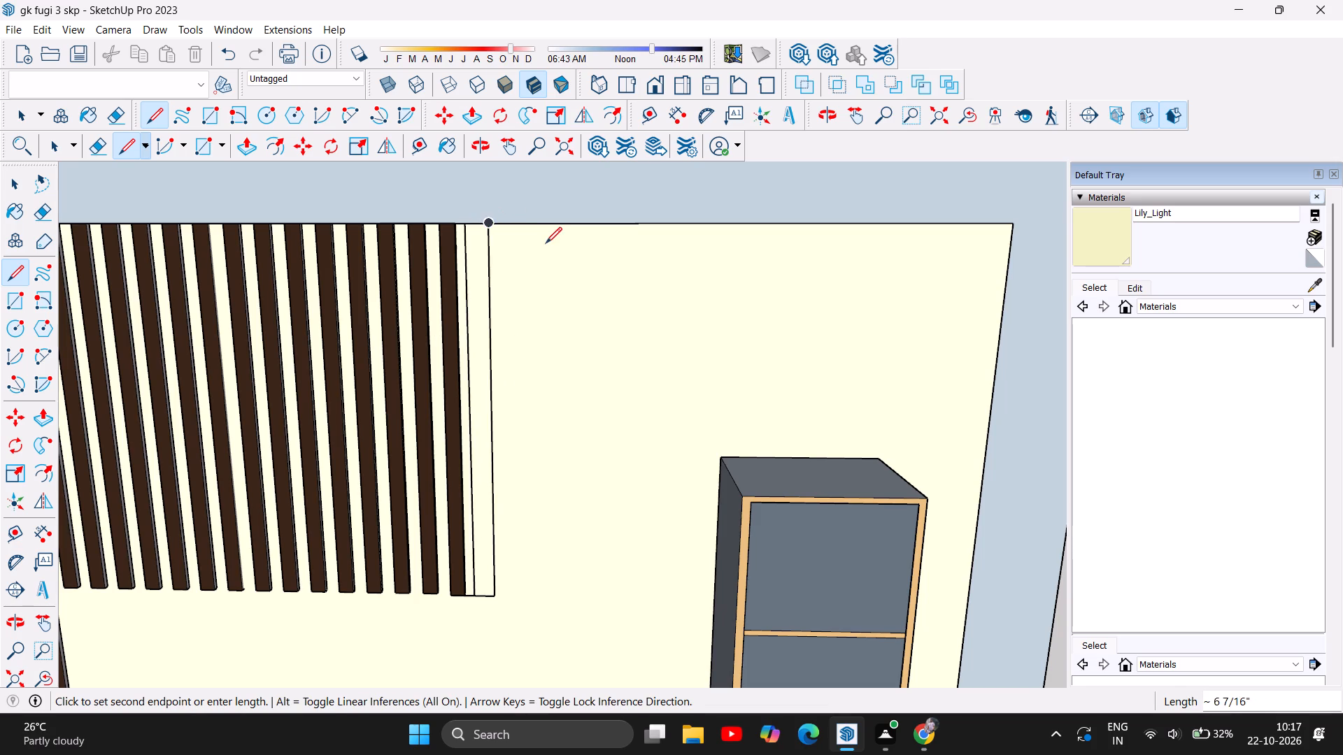
key("Escape")
Draw a semicircular arc across the strip's bottom end, bulging downward about 1 1/16".
scroll(562, 260, "down", 3)
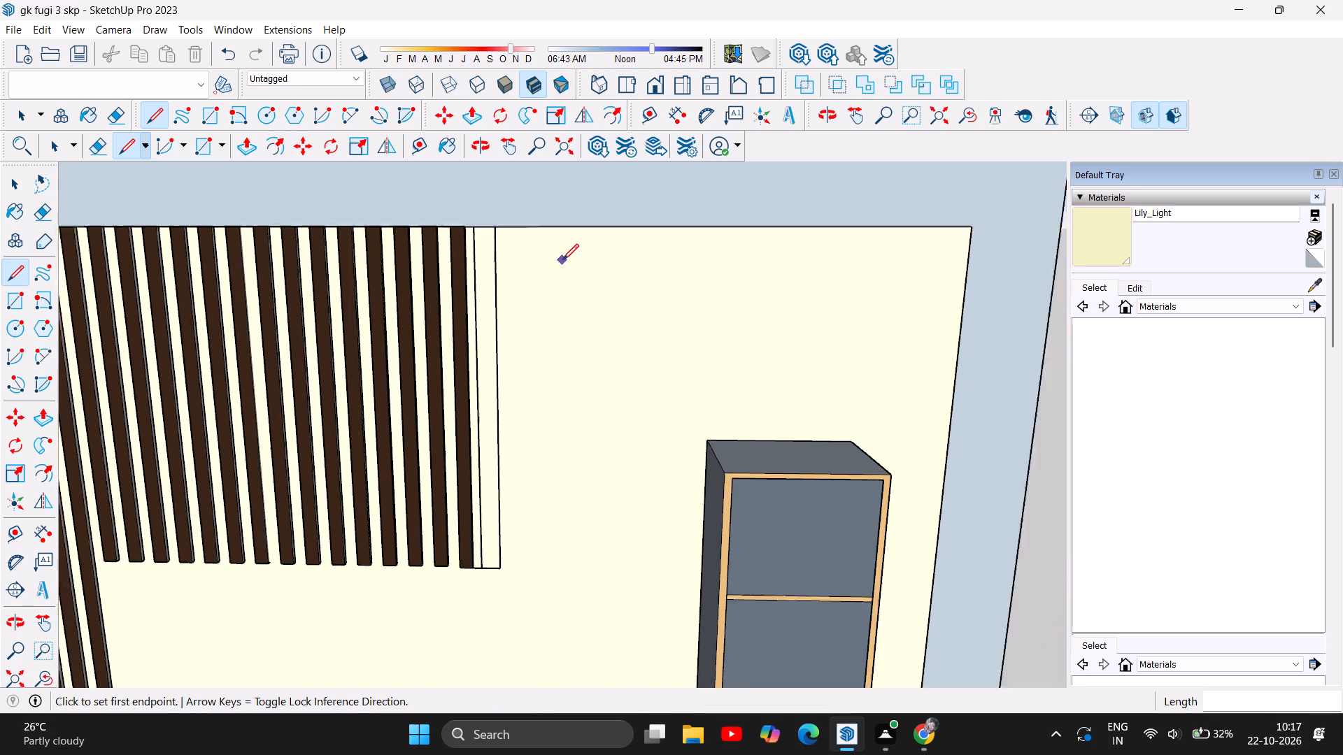
scroll(562, 260, "down", 3)
scroll(471, 536, "up", 8)
scroll(572, 378, "up", 6)
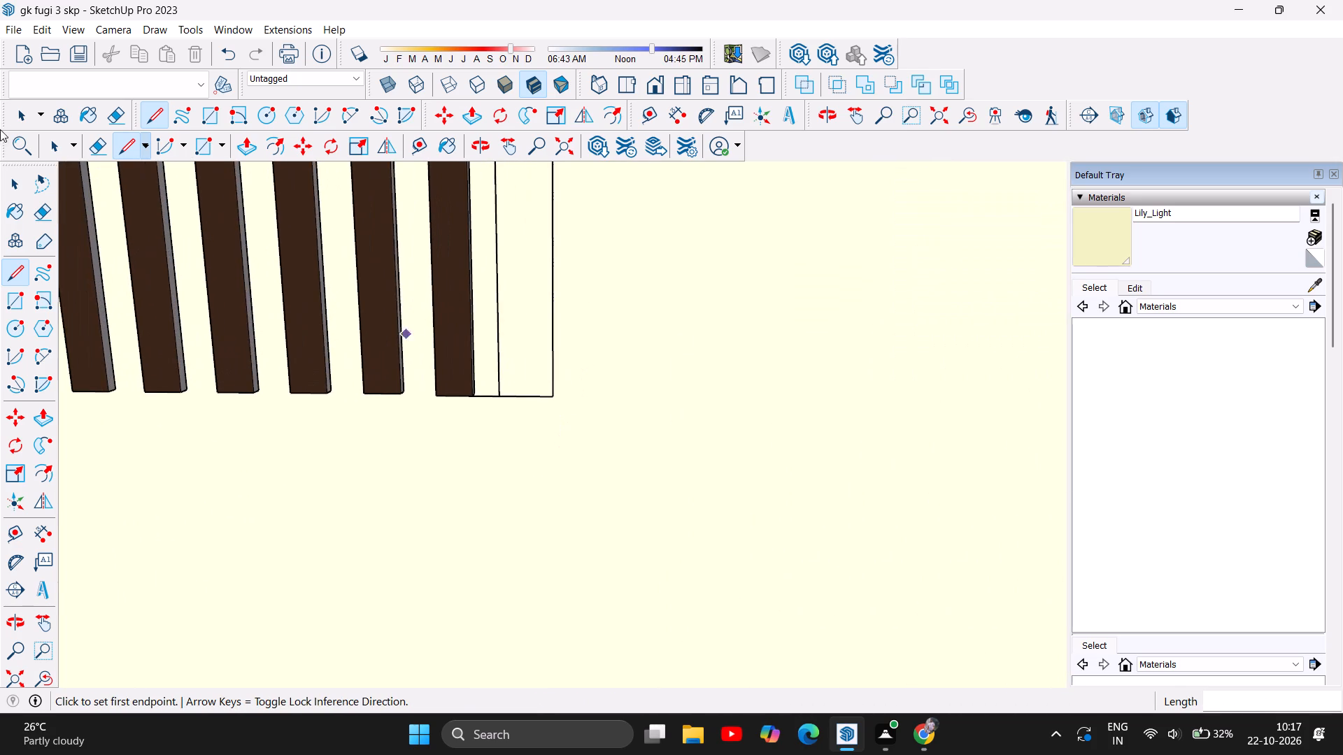
left_click(48, 301)
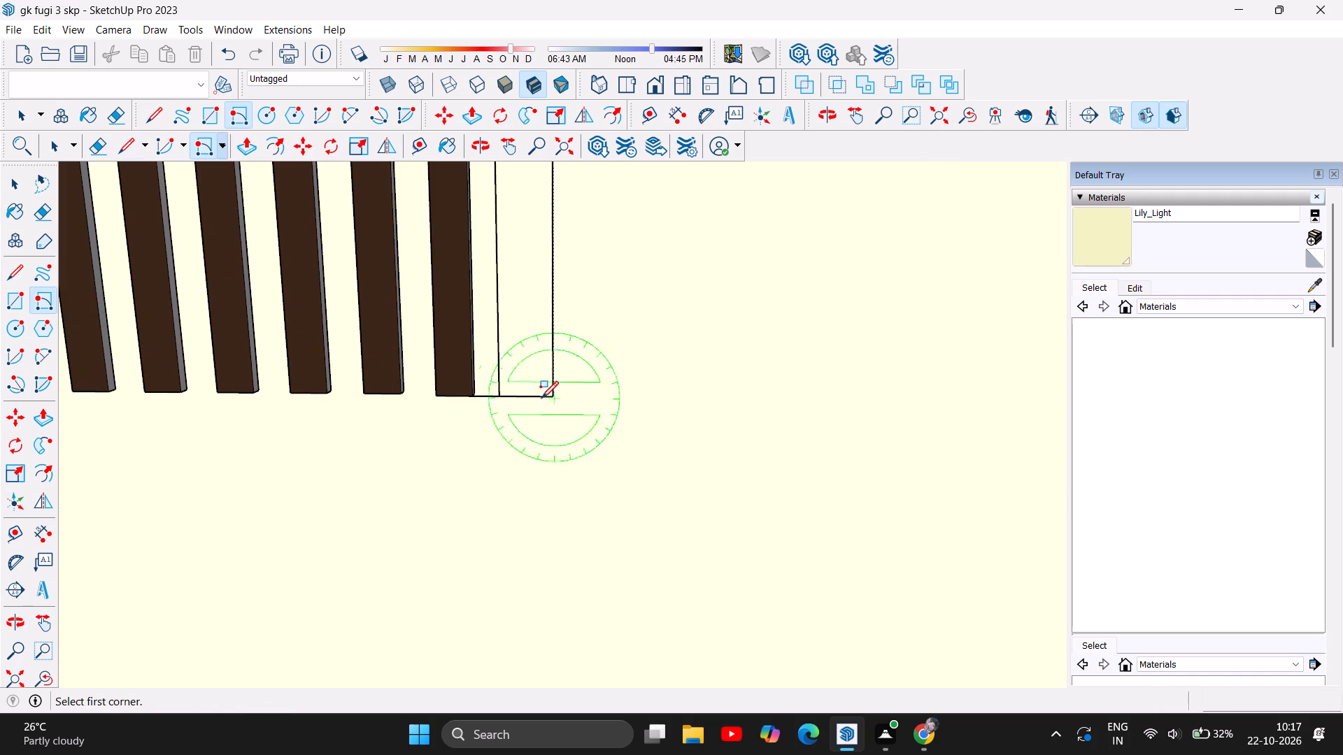
left_click(45, 351)
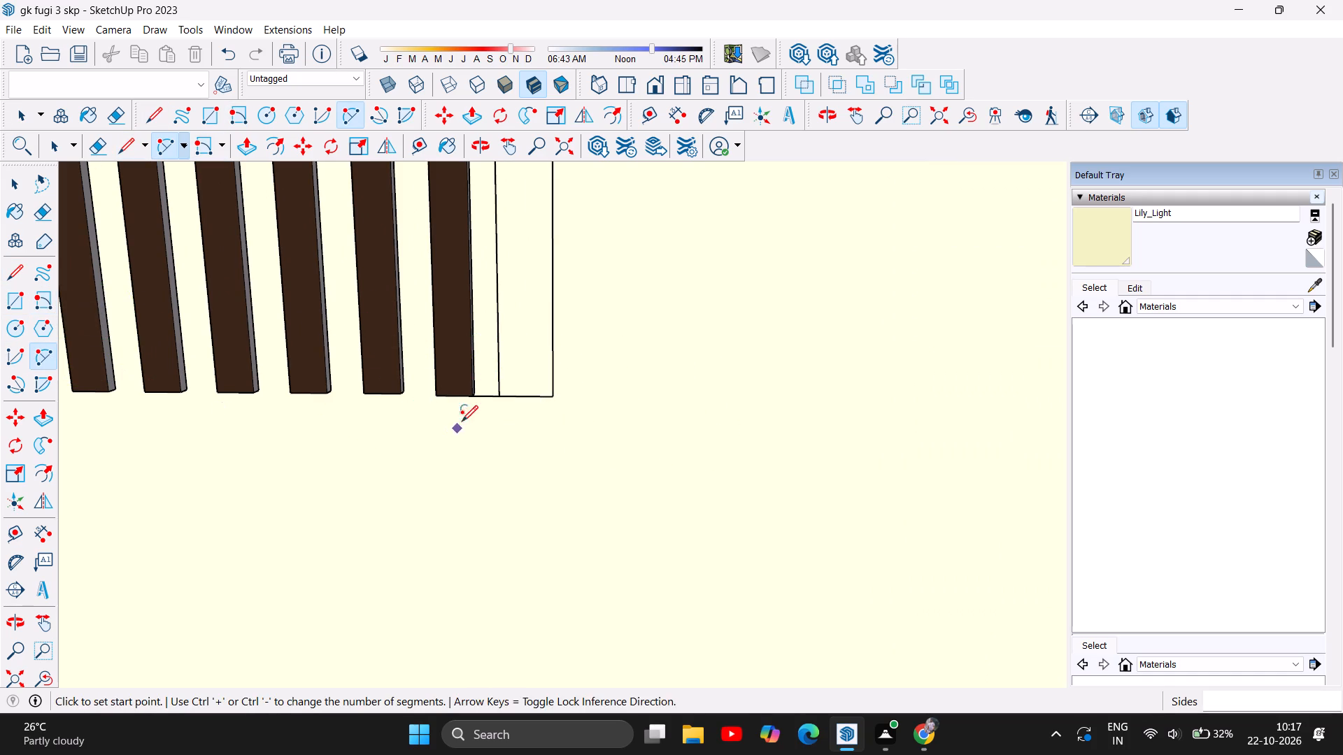
left_click(499, 398)
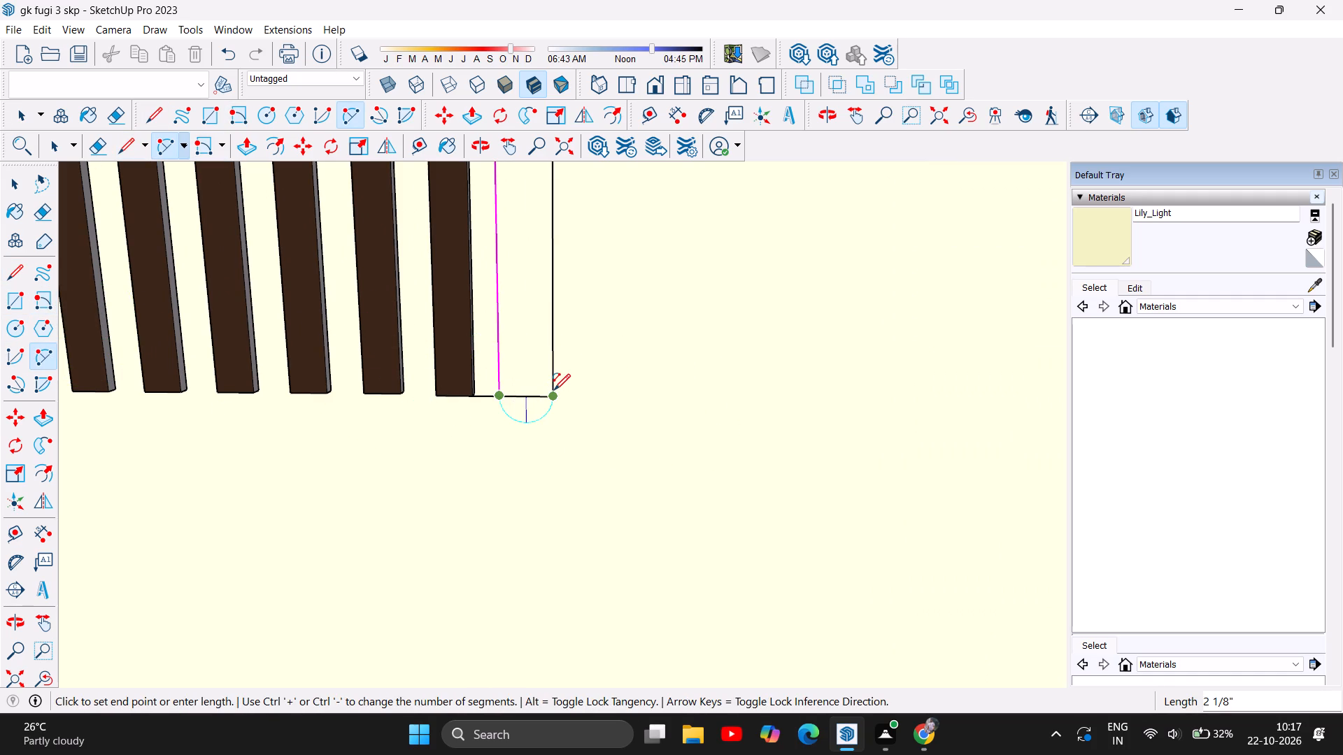
left_click(554, 390)
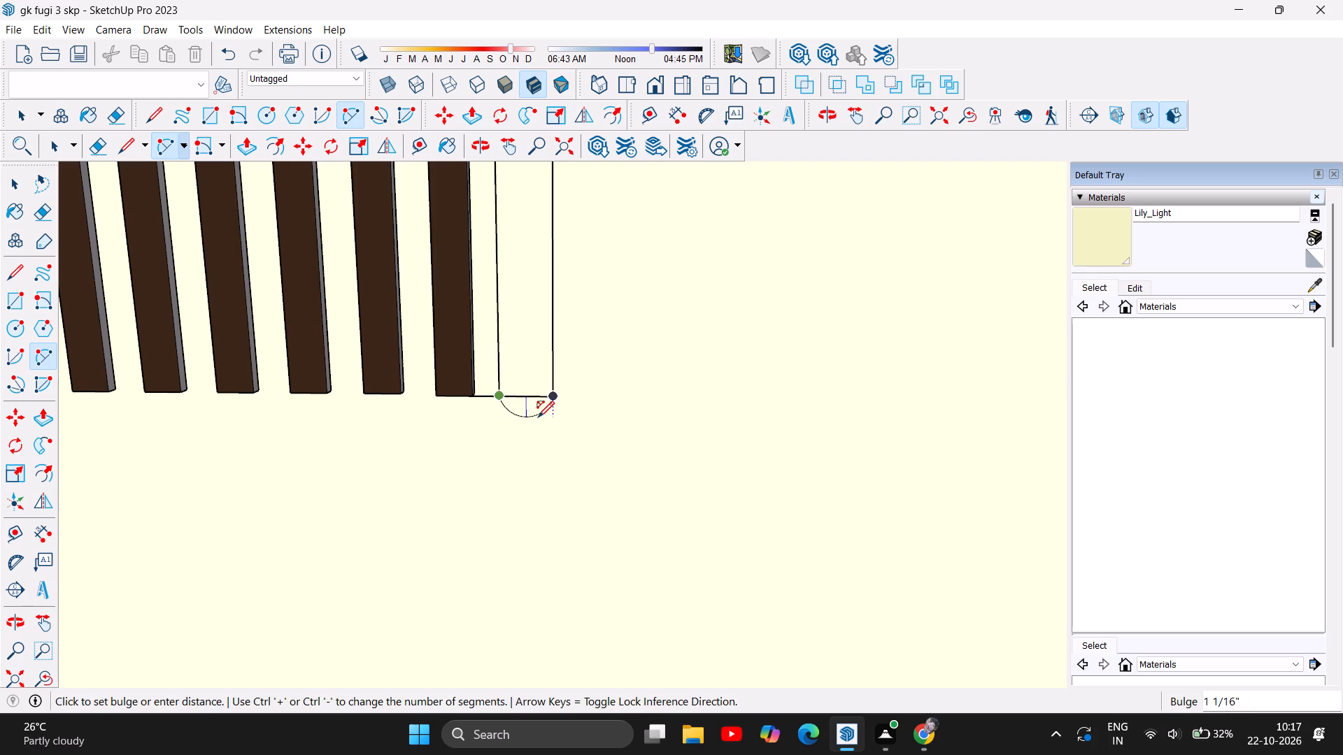
left_click(537, 423)
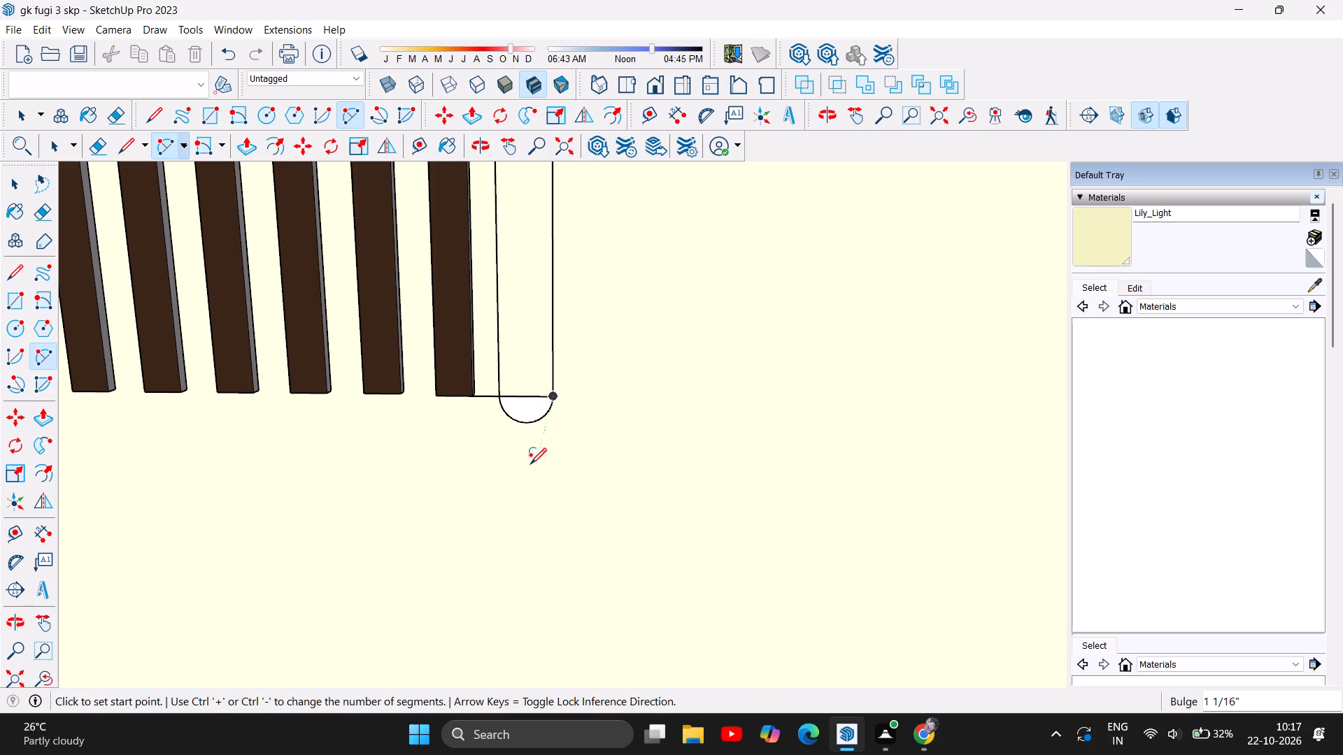
key("Escape")
Delete the short gap line next to the slat and the straight edge above the strip's bottom arc.
left_click(20, 193)
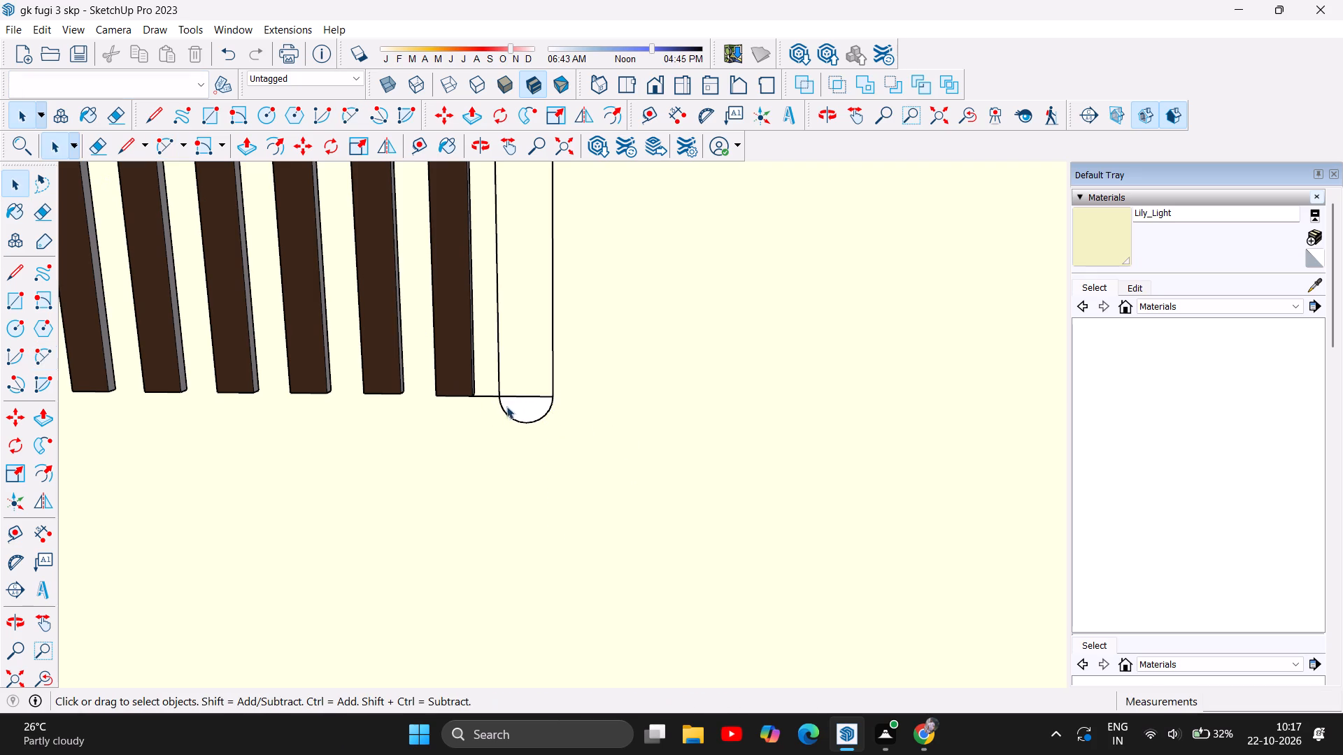
left_click(489, 397)
key("Delete")
left_click(529, 397)
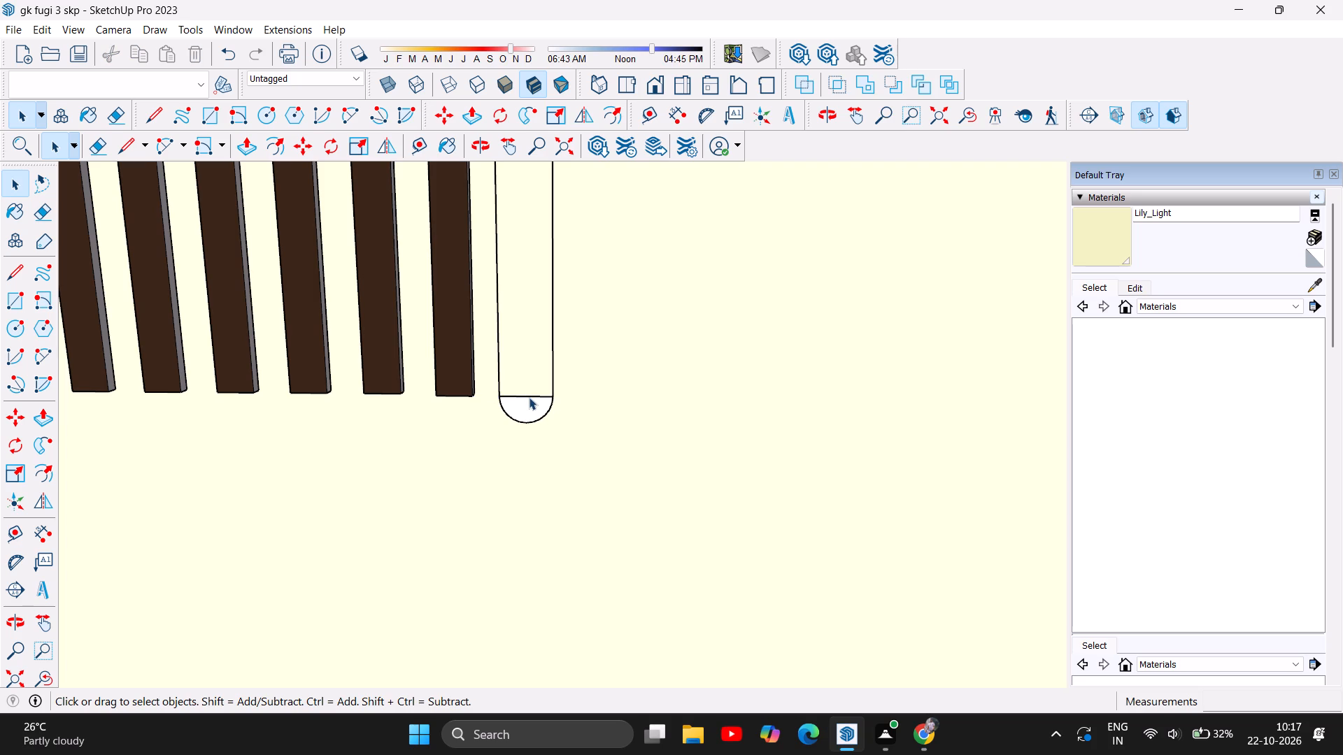
key("Delete")
Examine the round-ended strip outline in relation to the slats, shelf column and whole TV-unit wall.
scroll(534, 403, "down", 15)
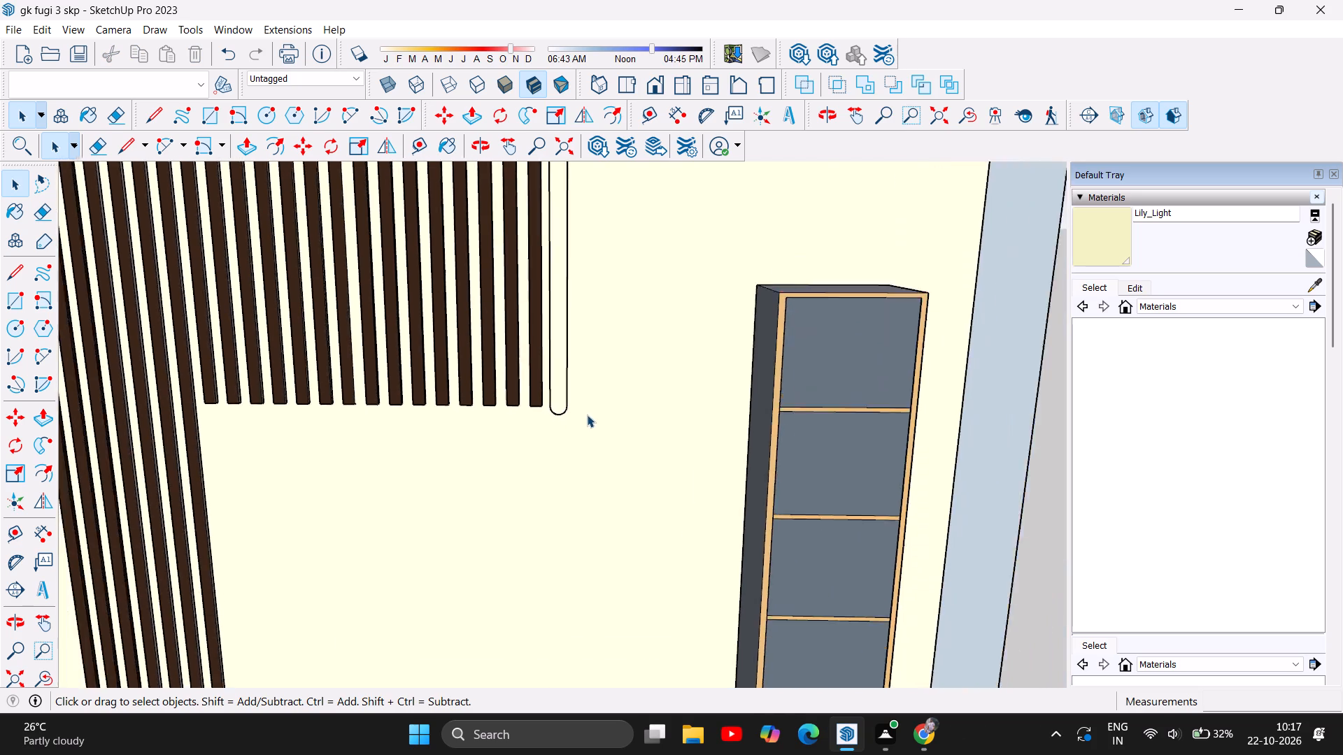
scroll(587, 415, "down", 2)
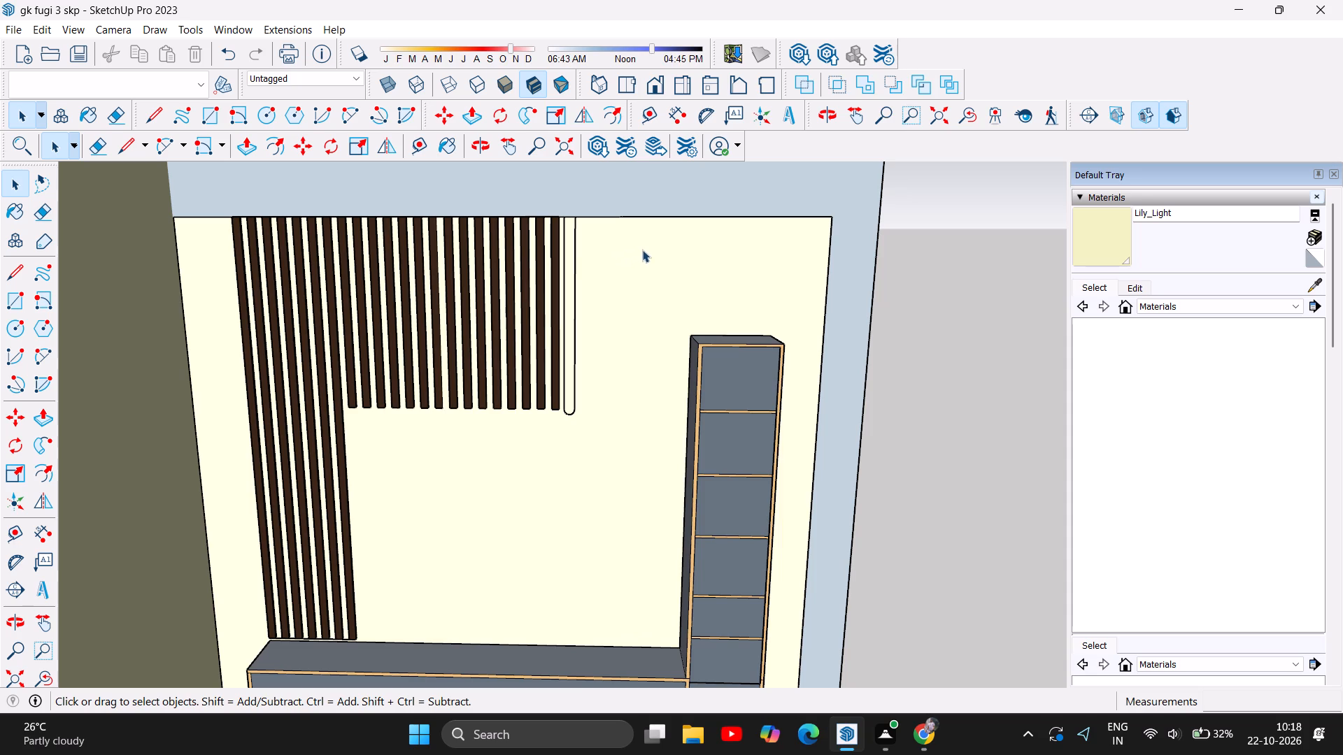
scroll(610, 364, "up", 6)
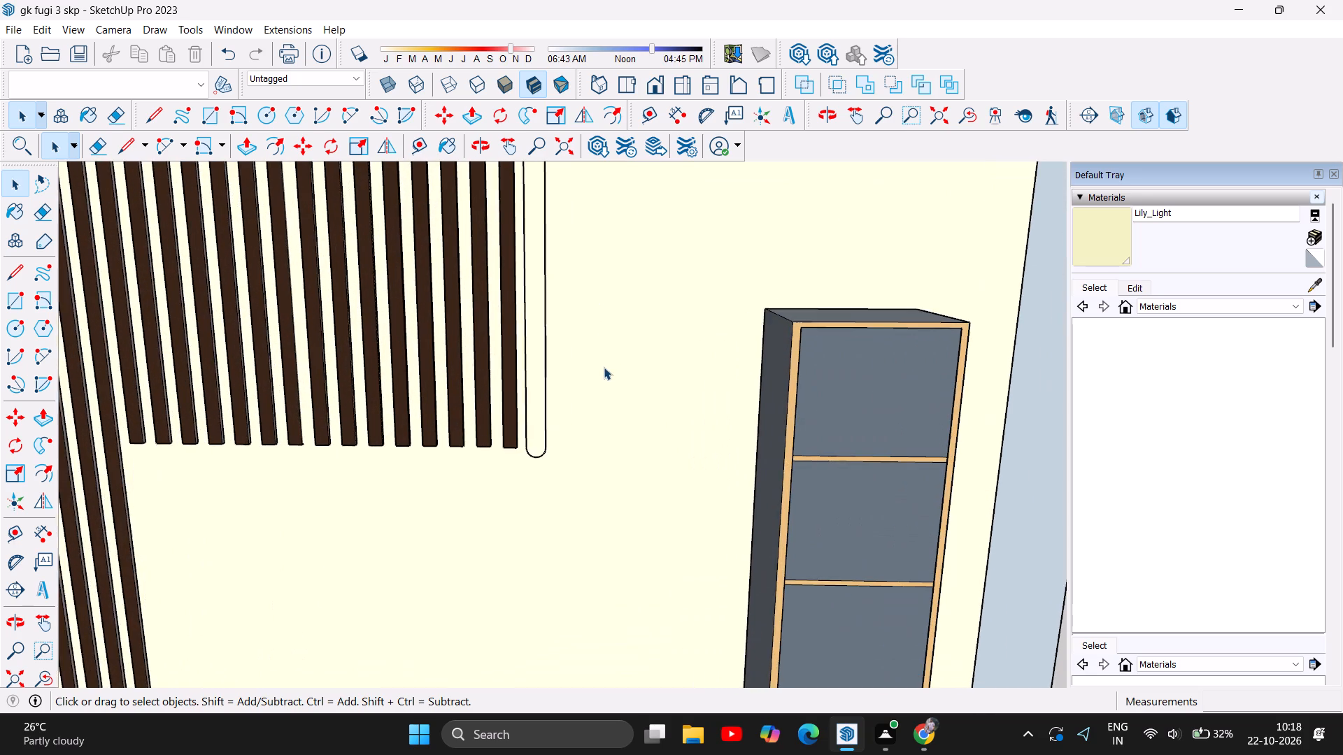
scroll(594, 450, "down", 6)
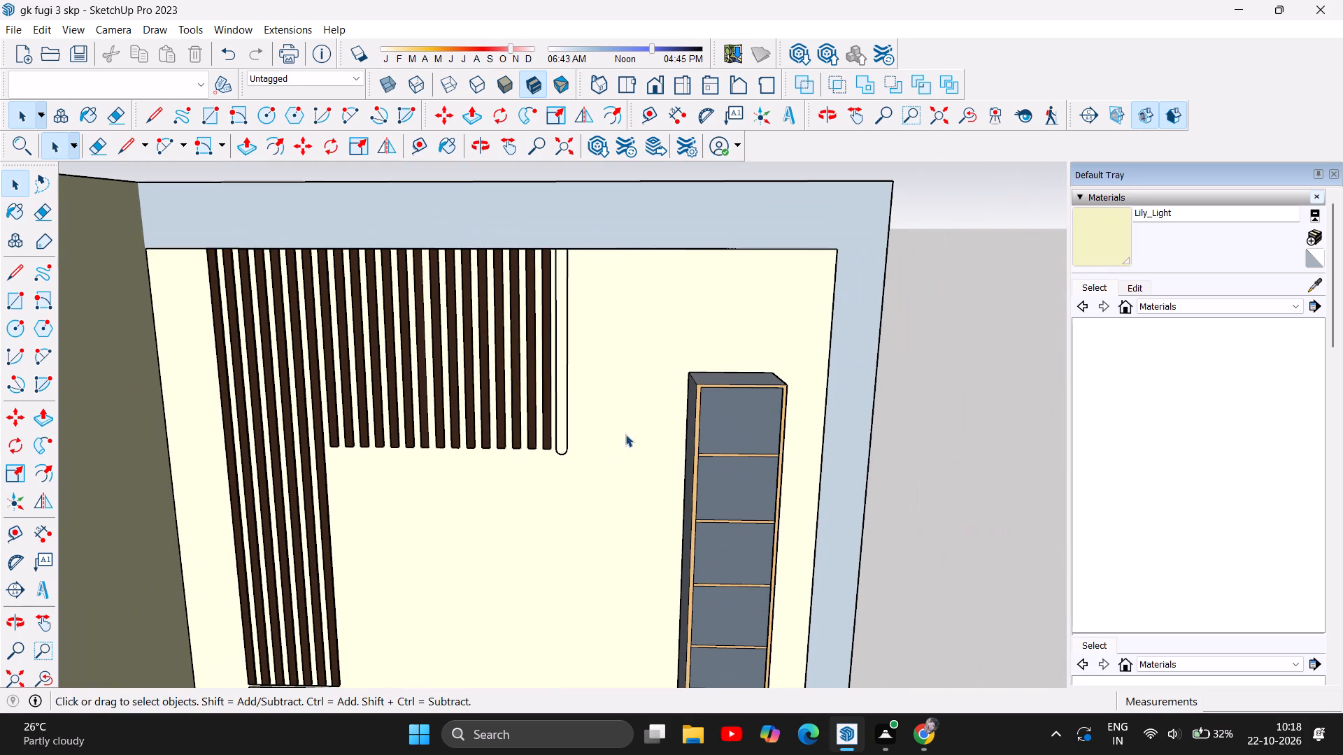
scroll(596, 312, "down", 2)
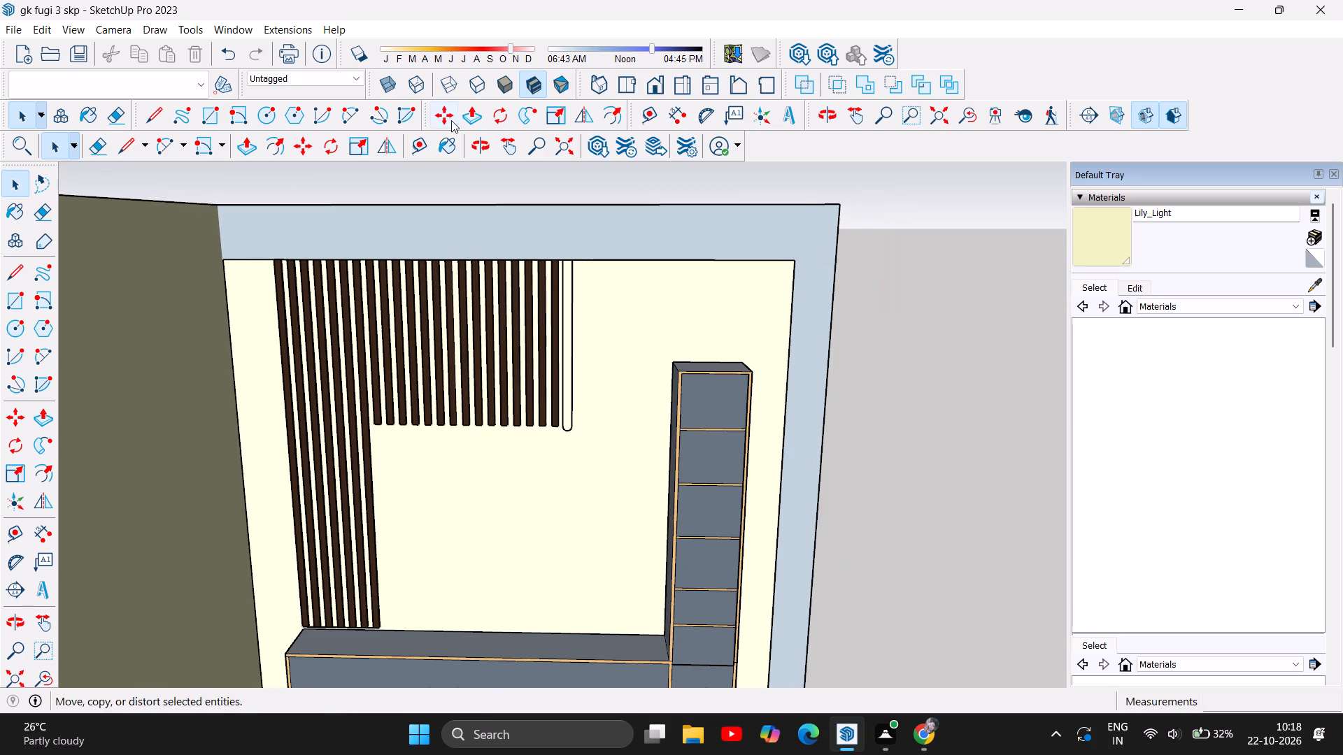
scroll(1172, 288, "up", 3)
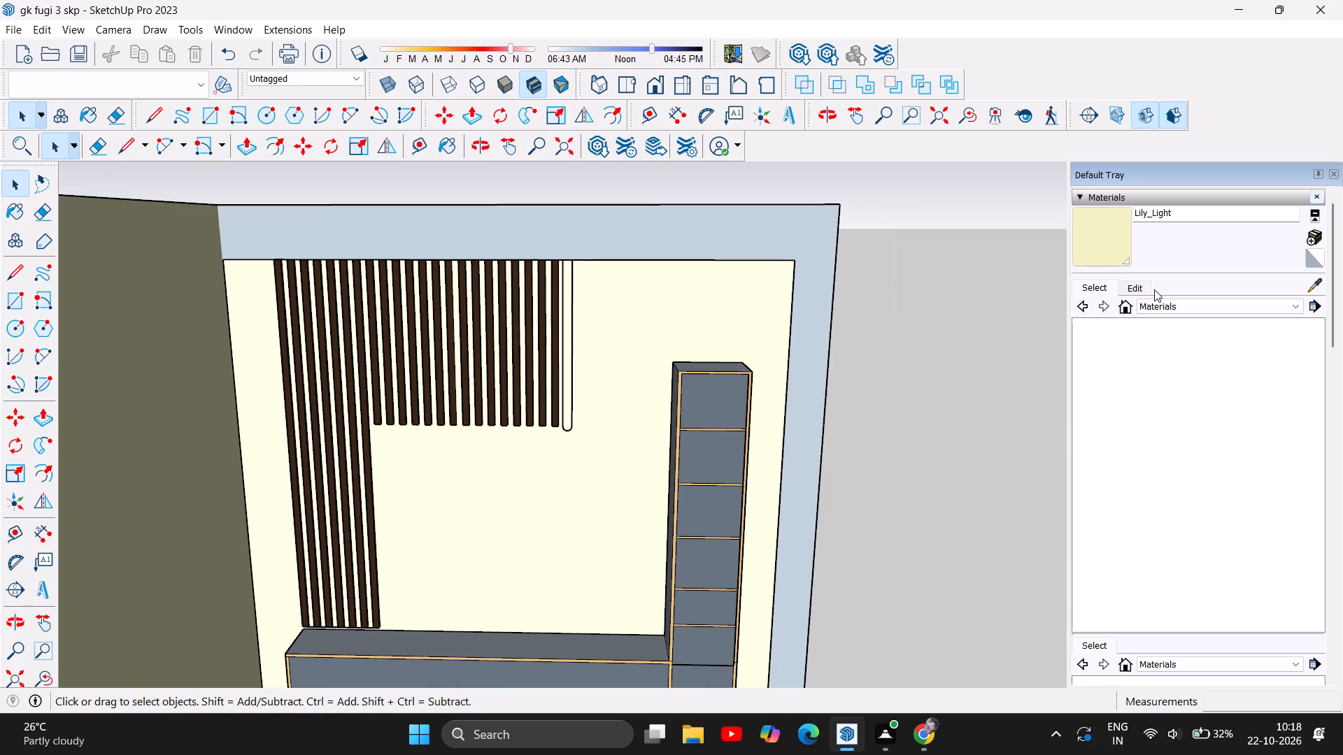
Show the materials used in the model in the secondary material list.
left_click(1086, 278)
scroll(1145, 652, "down", 4)
left_click(1163, 489)
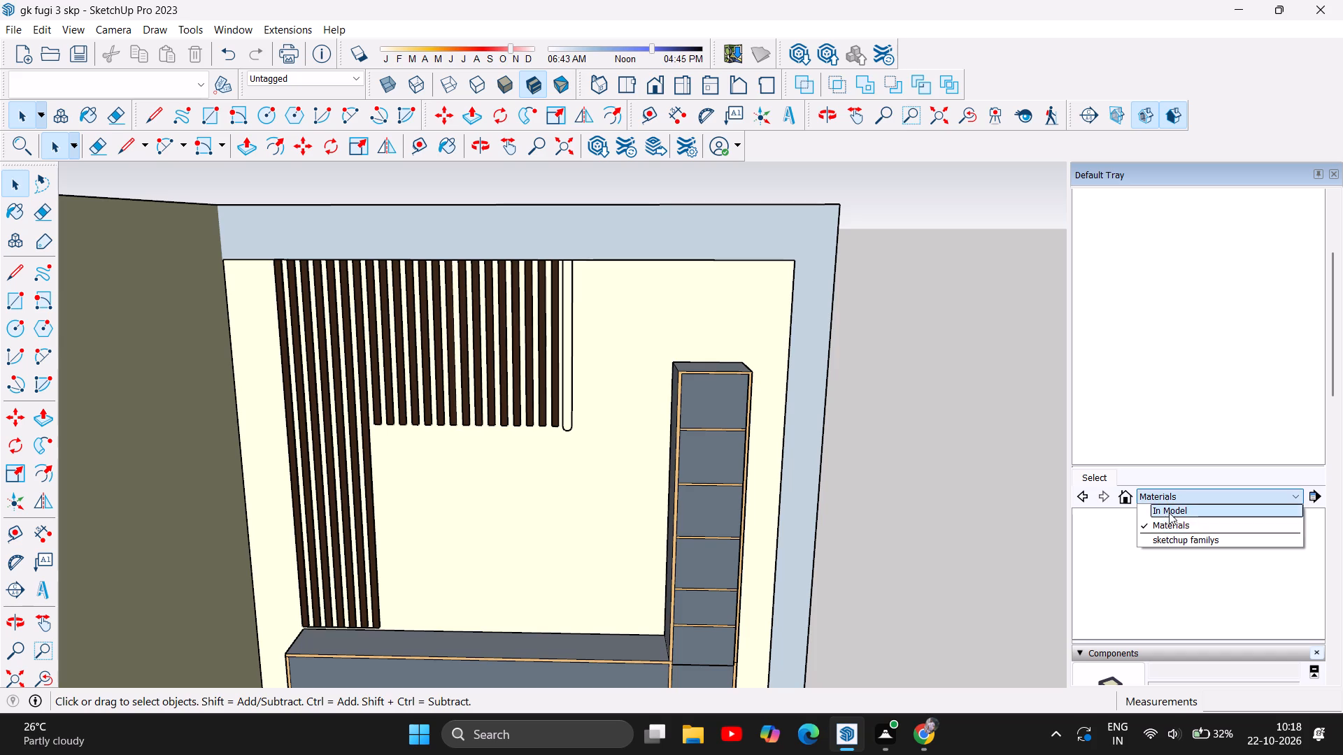
left_click(1174, 524)
left_click(1123, 492)
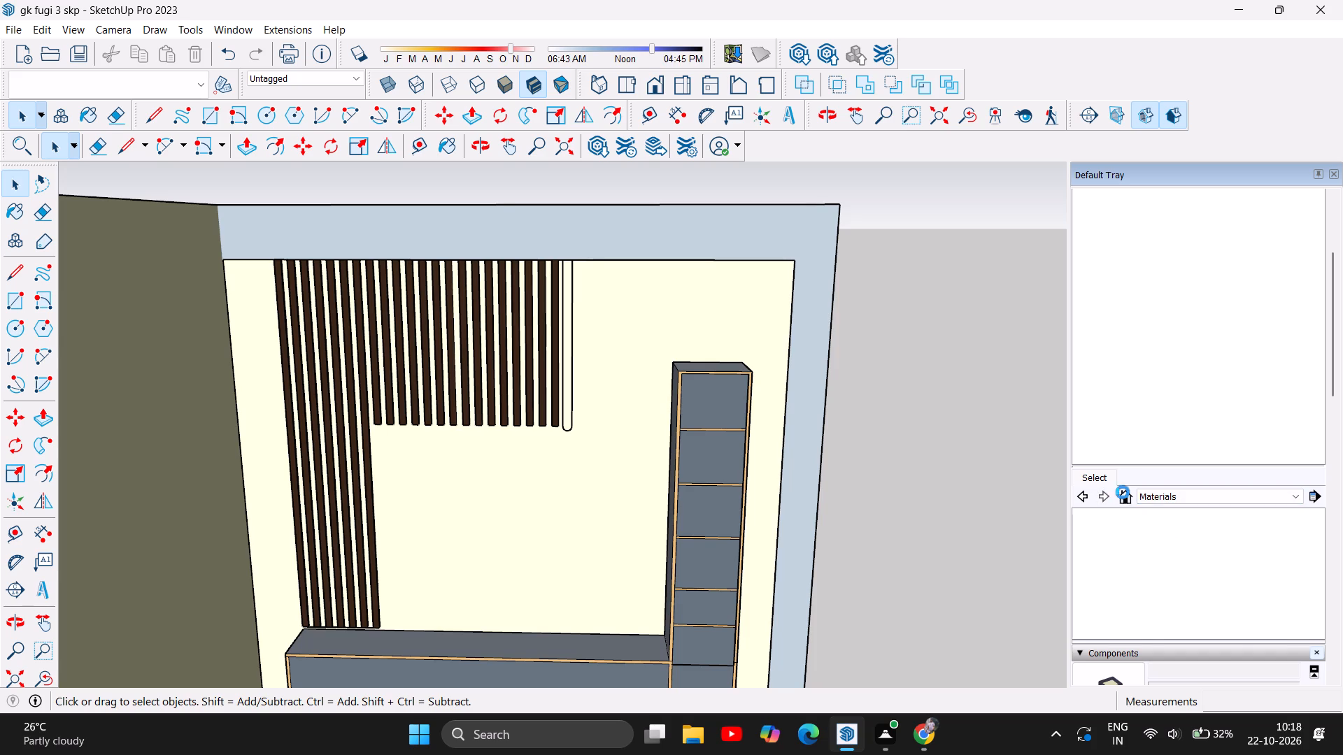
scroll(1145, 553, "down", 4)
scroll(1149, 555, "up", 1)
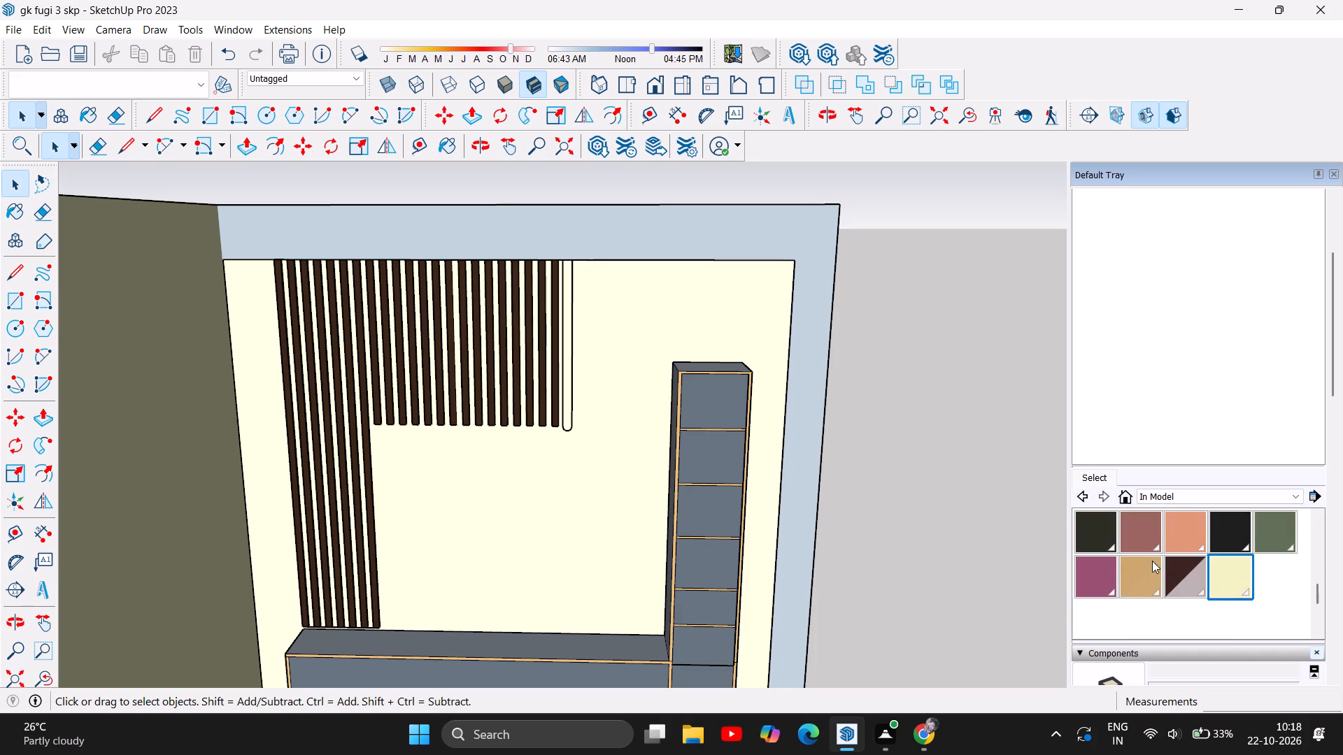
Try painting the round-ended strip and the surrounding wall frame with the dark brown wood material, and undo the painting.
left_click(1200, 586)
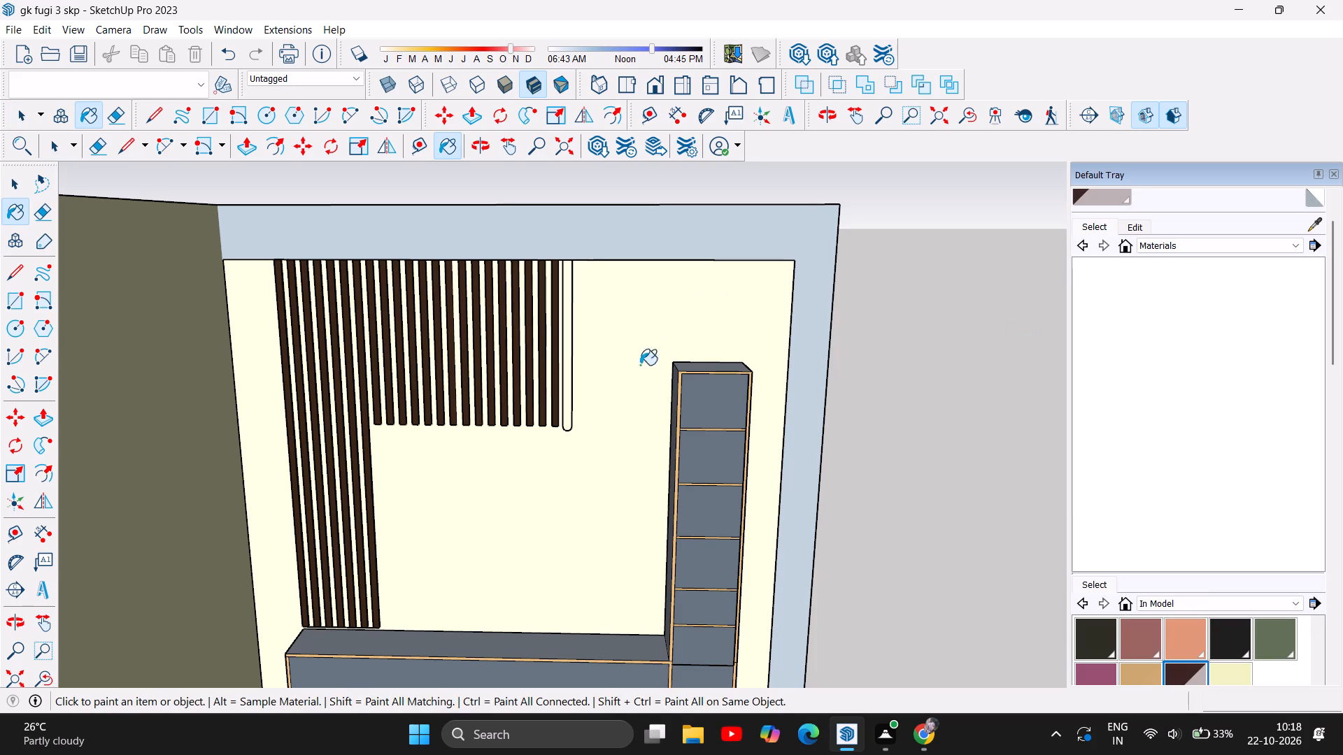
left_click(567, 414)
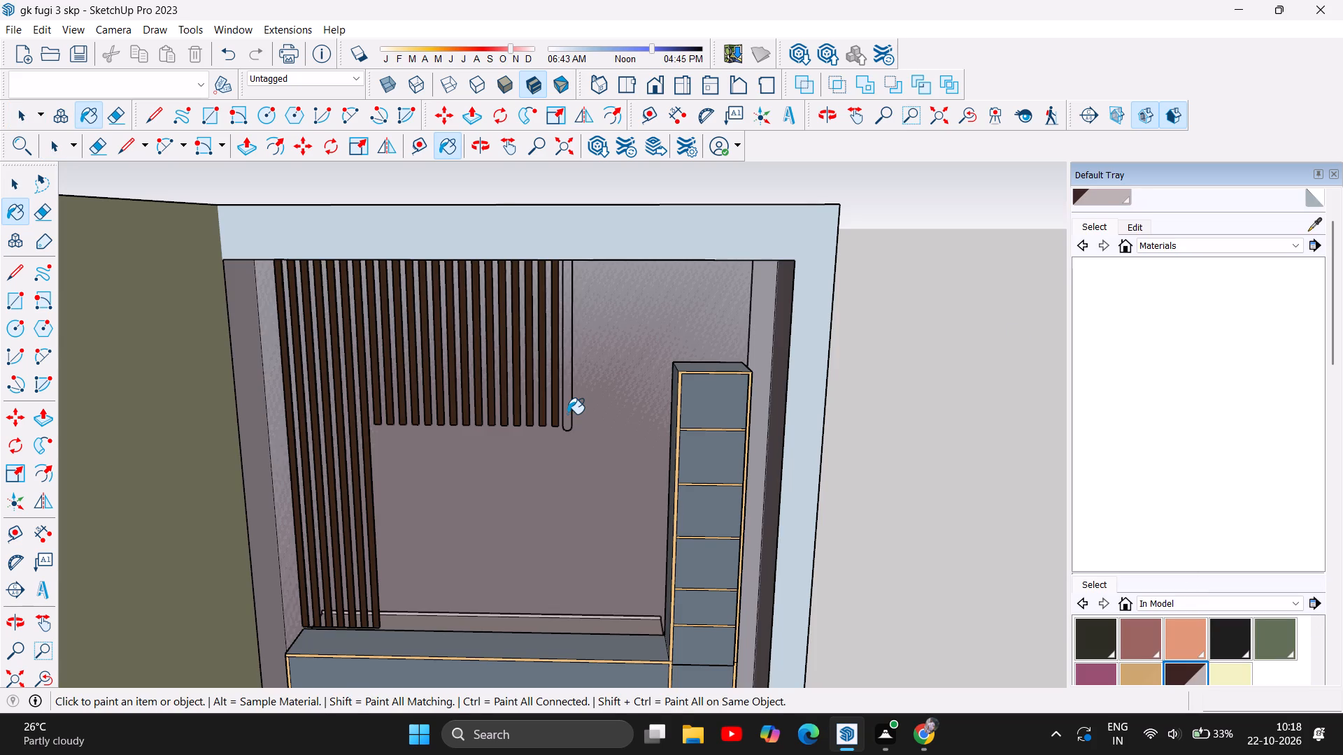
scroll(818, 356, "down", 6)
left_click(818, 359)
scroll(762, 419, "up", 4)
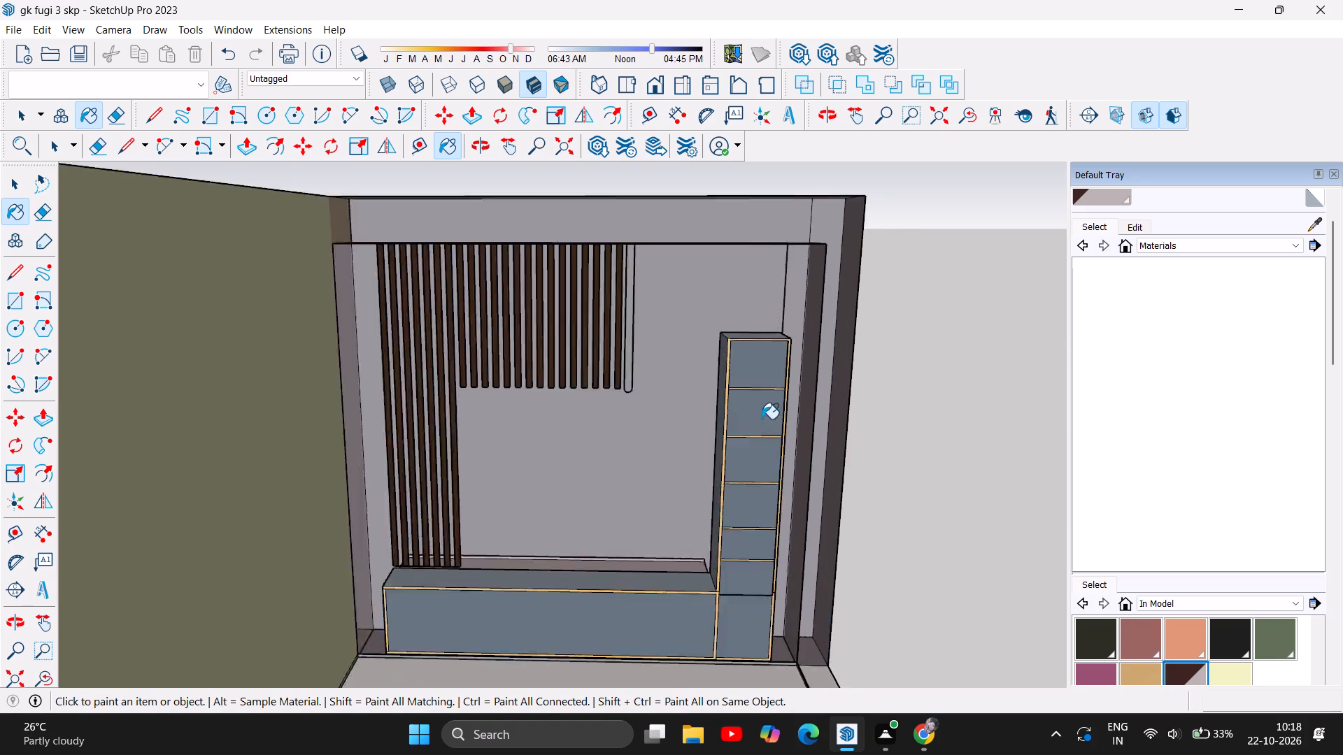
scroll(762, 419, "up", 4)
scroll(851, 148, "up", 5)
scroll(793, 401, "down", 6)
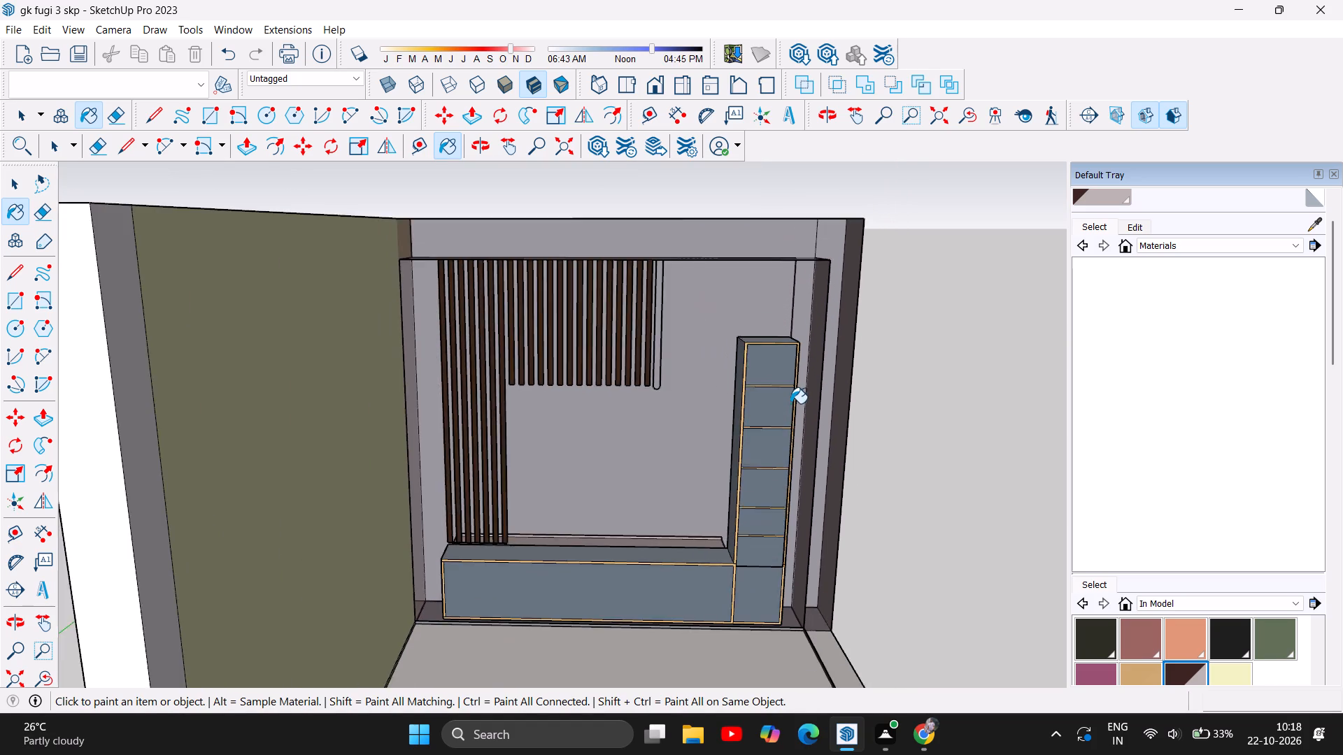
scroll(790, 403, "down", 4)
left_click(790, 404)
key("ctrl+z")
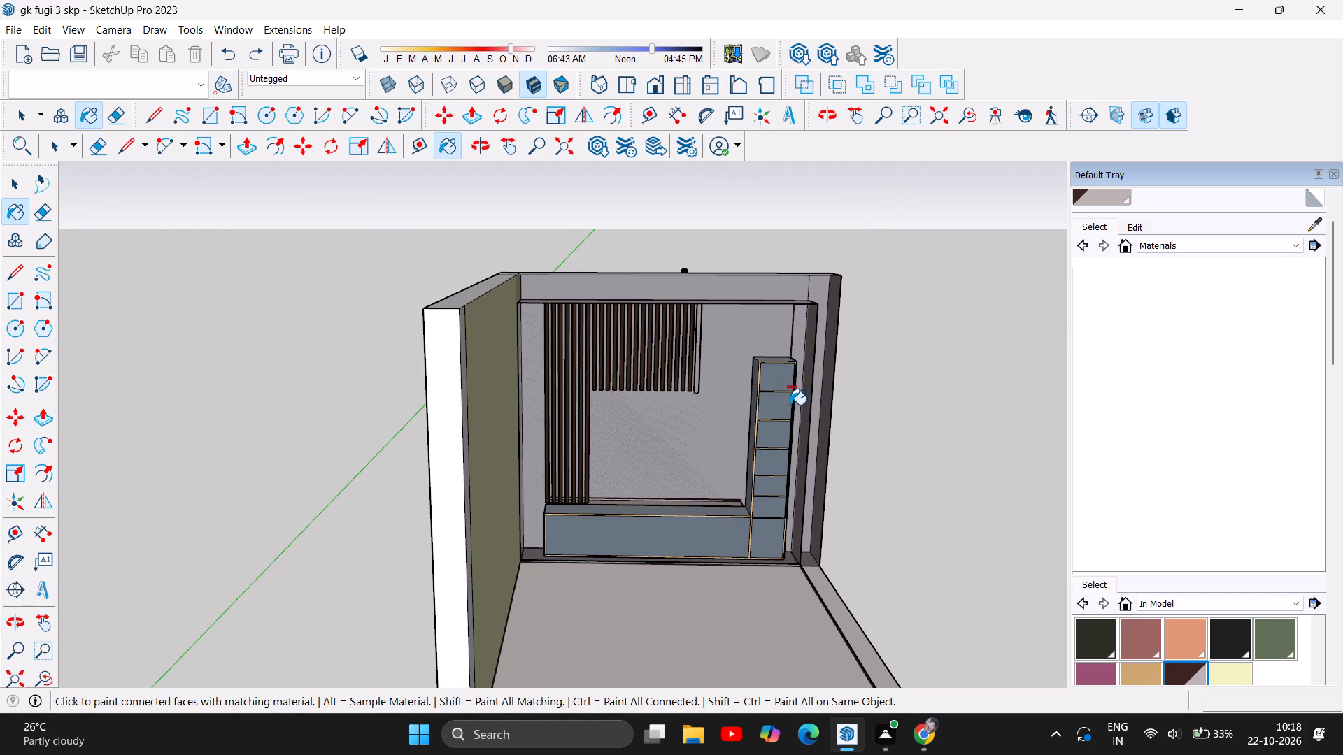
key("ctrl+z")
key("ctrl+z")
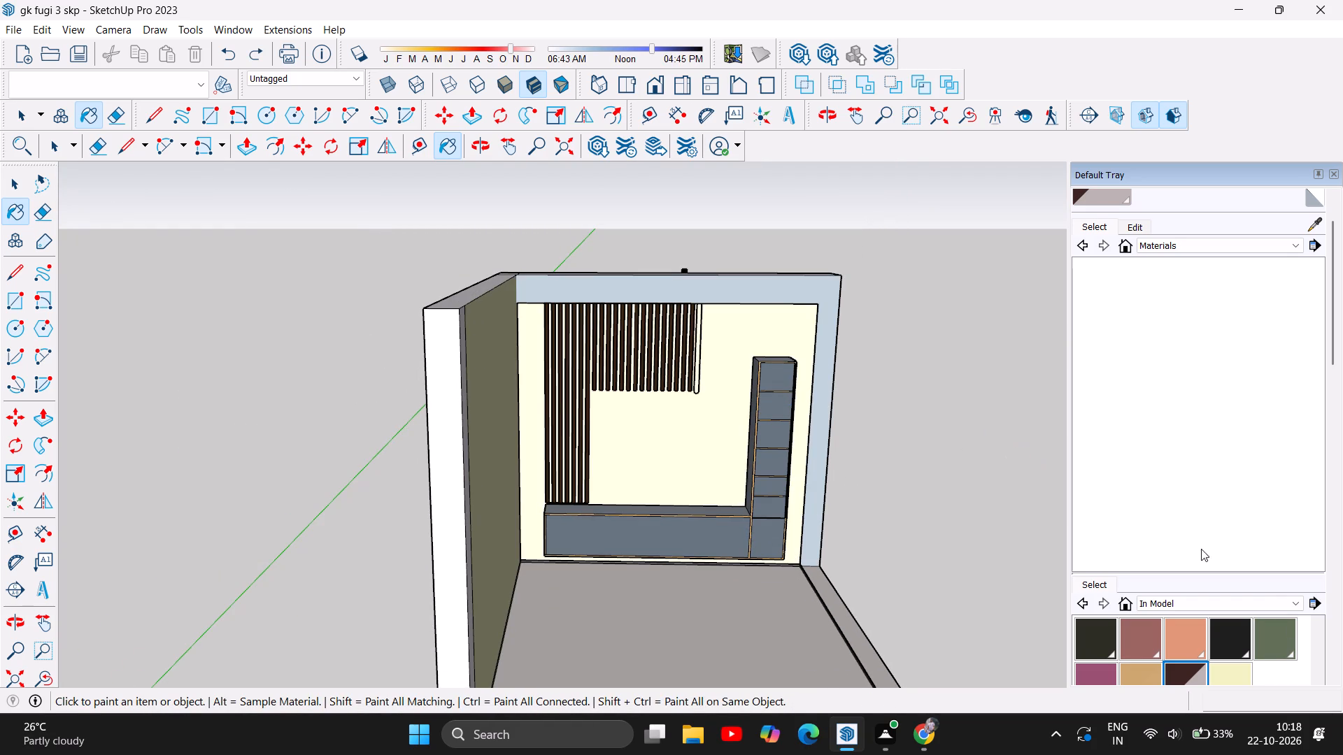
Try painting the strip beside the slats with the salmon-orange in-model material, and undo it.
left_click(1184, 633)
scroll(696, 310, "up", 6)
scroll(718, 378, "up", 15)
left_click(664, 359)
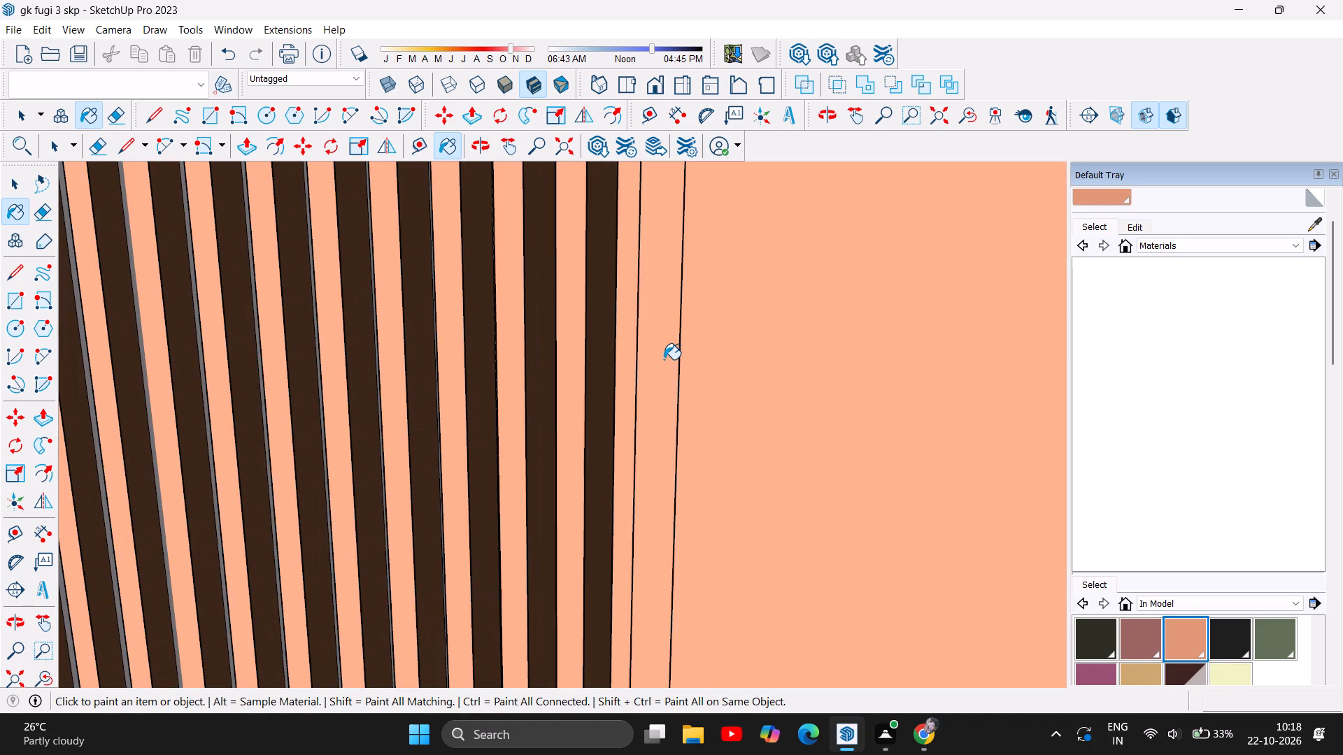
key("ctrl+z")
Undo the round-ended strip outline and its first vertical line, back to the short gap line beside the last slat.
scroll(660, 355, "down", 12)
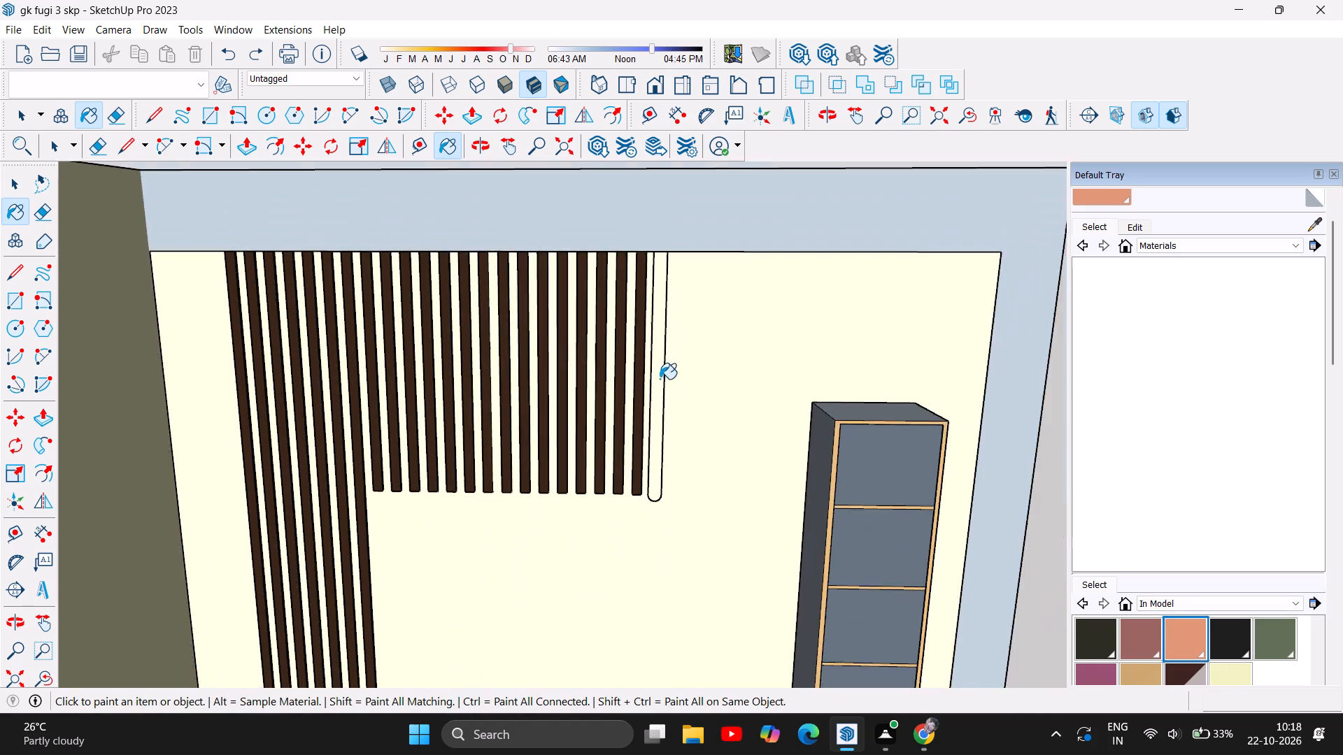
scroll(660, 379, "down", 4)
scroll(744, 227, "up", 5)
scroll(653, 329, "down", 5)
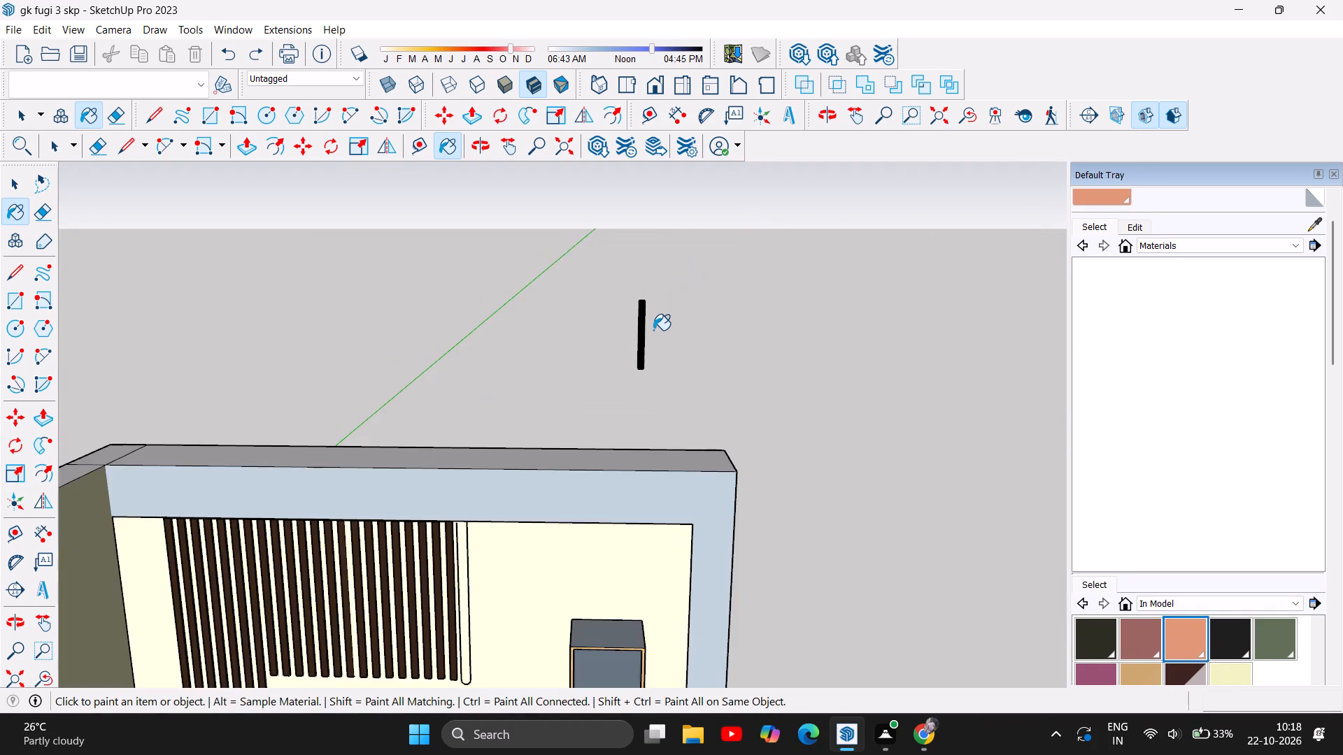
scroll(653, 330, "down", 5)
scroll(594, 411, "up", 19)
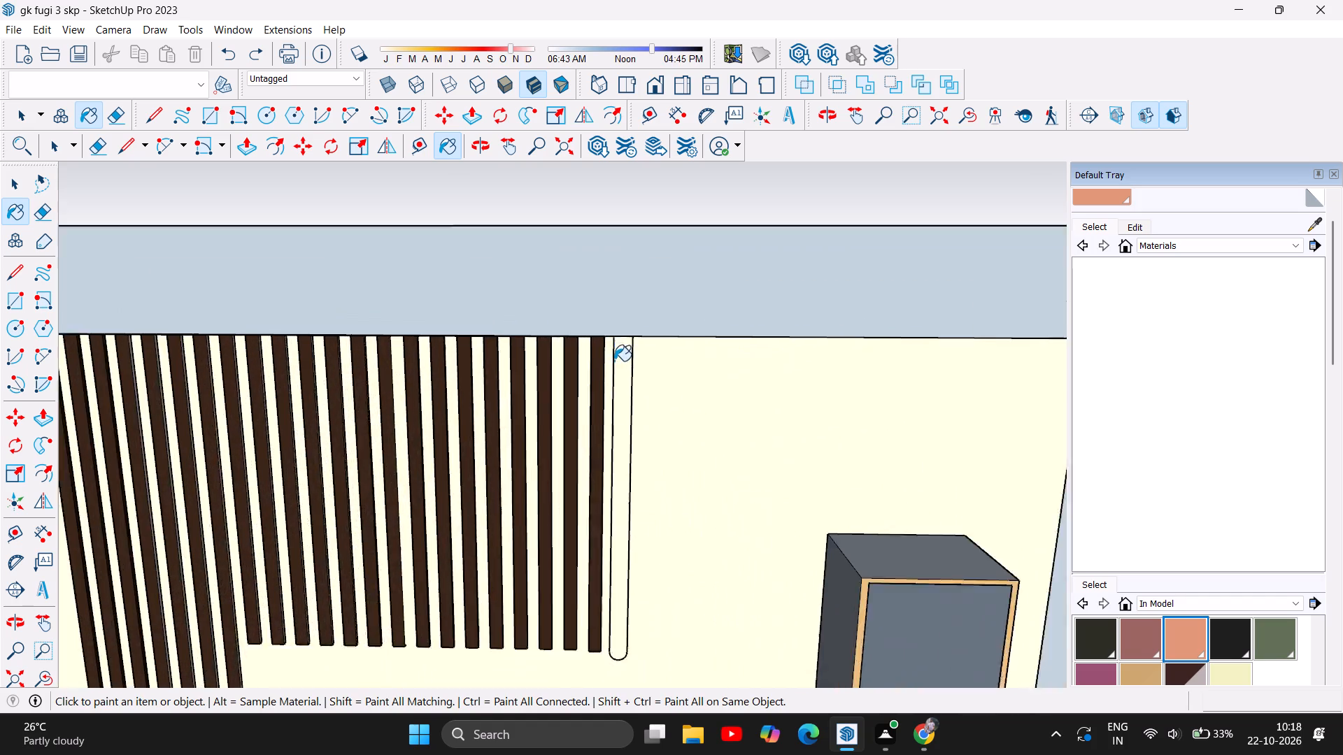
scroll(625, 338, "up", 6)
key("ctrl+z")
key("ctrl+z")
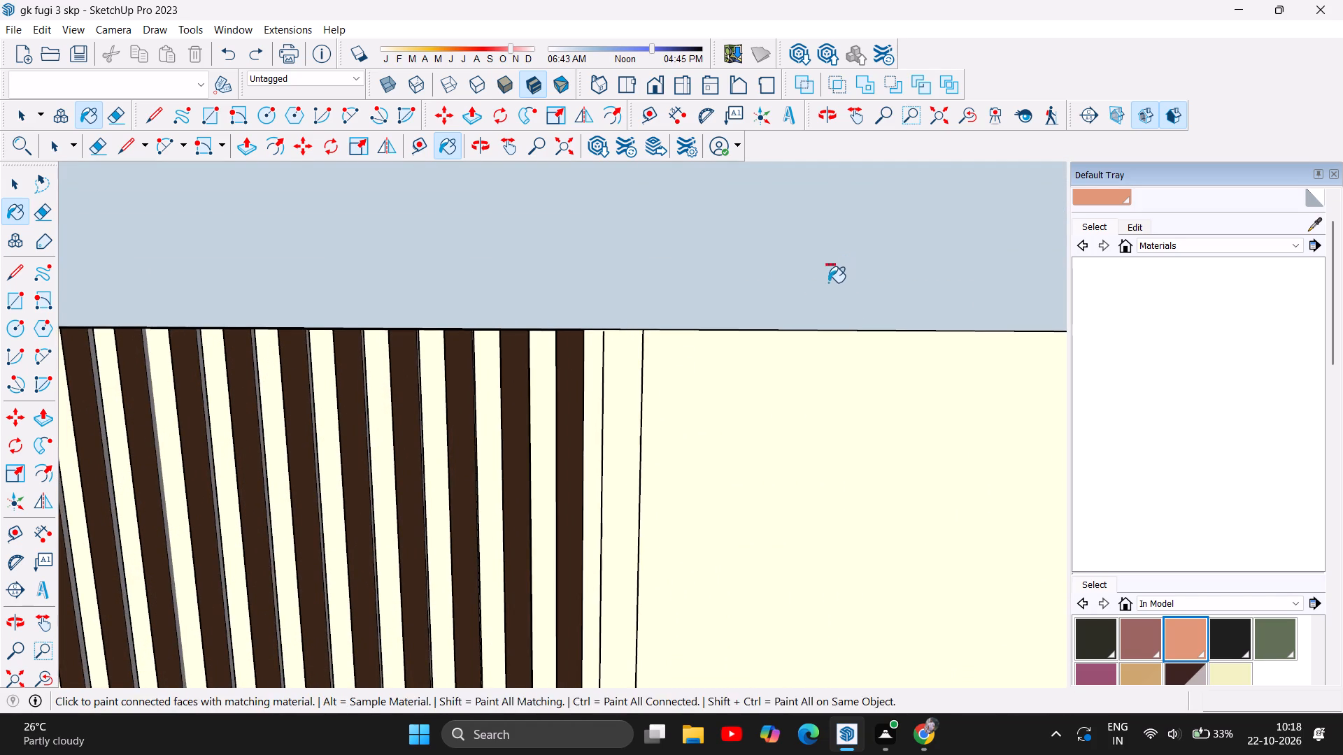
key("ctrl+z")
key("ctrl+z")
key("ctrl+z")
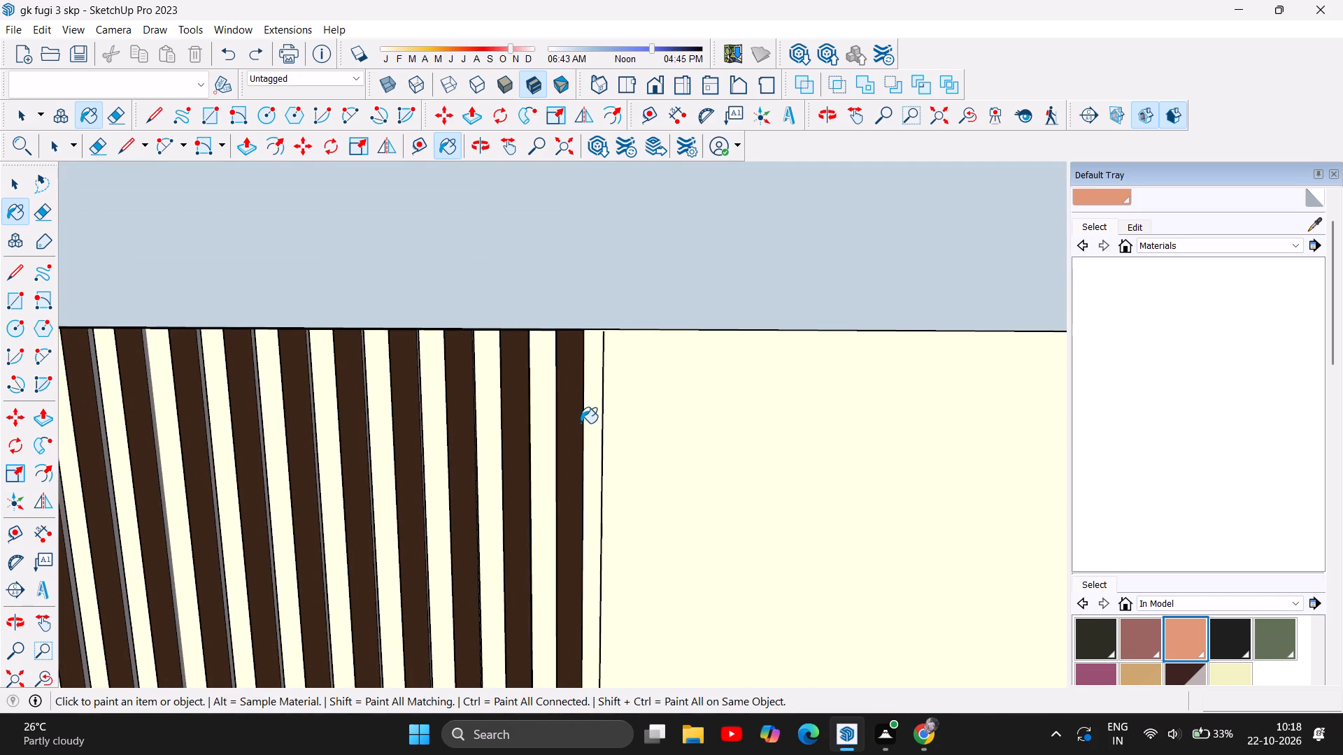
key("ctrl+z")
Examine the slats, shelf column and low cabinet across the whole TV-unit wall.
scroll(595, 412, "down", 19)
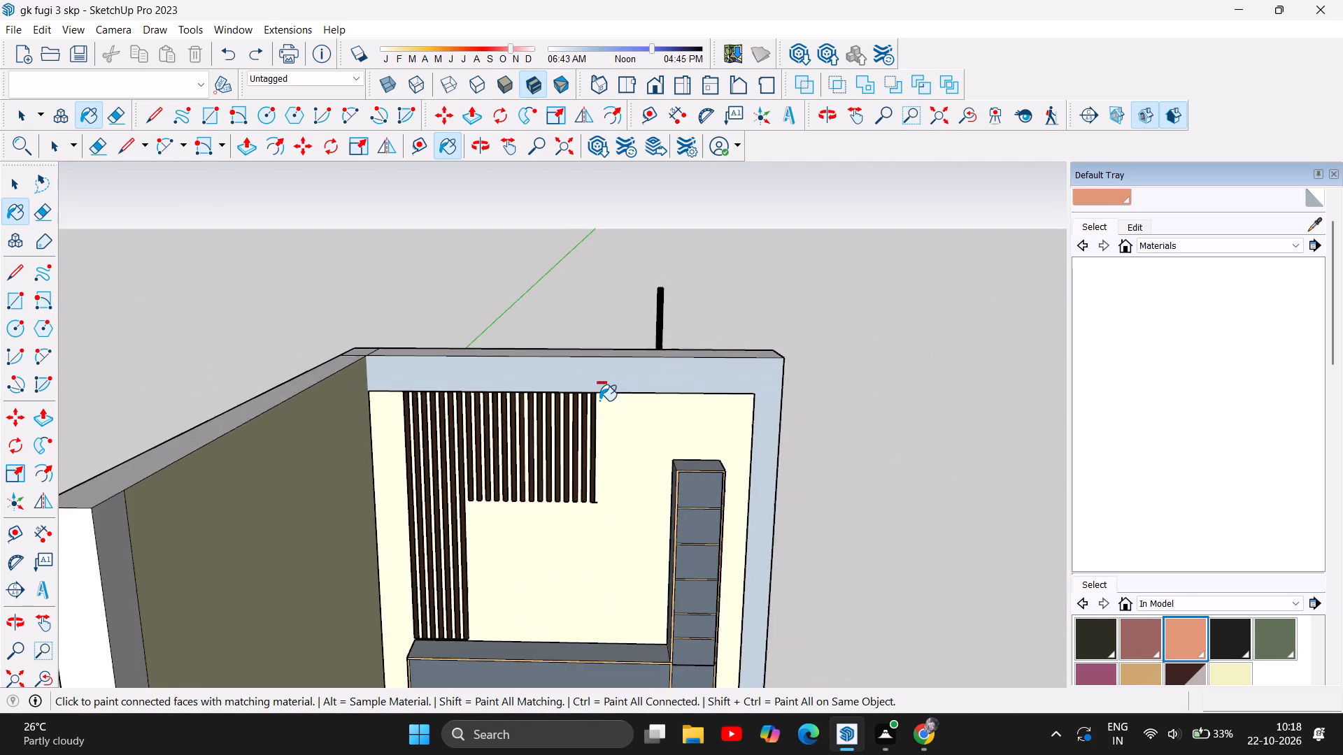
scroll(599, 401, "down", 7)
scroll(641, 570, "up", 8)
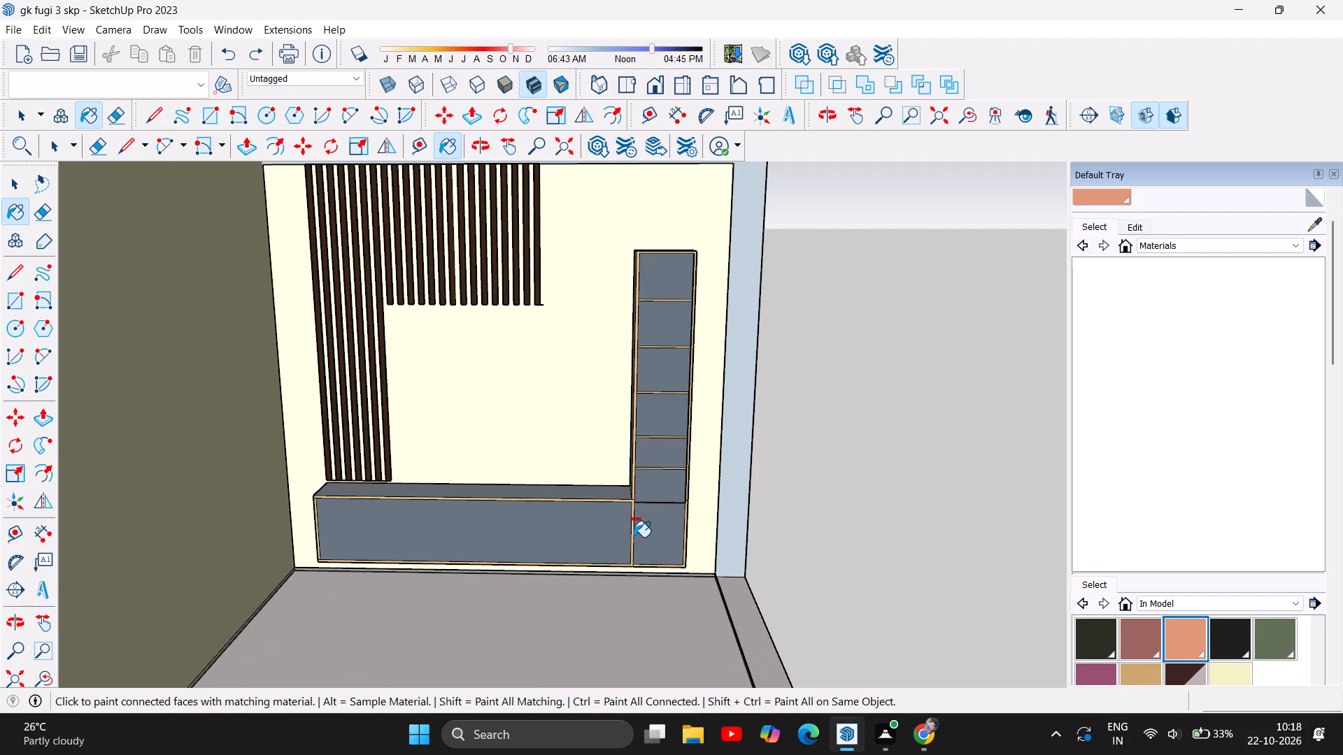
scroll(634, 537, "down", 2)
scroll(562, 526, "up", 2)
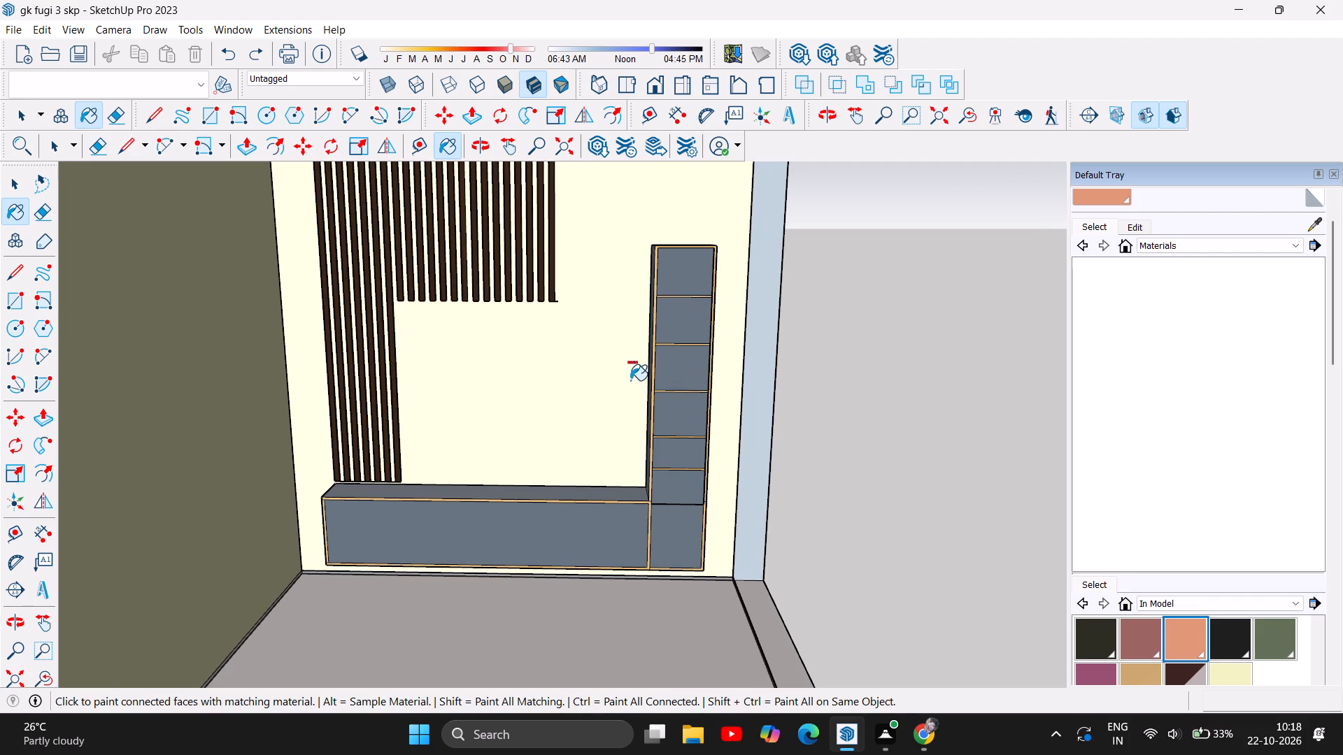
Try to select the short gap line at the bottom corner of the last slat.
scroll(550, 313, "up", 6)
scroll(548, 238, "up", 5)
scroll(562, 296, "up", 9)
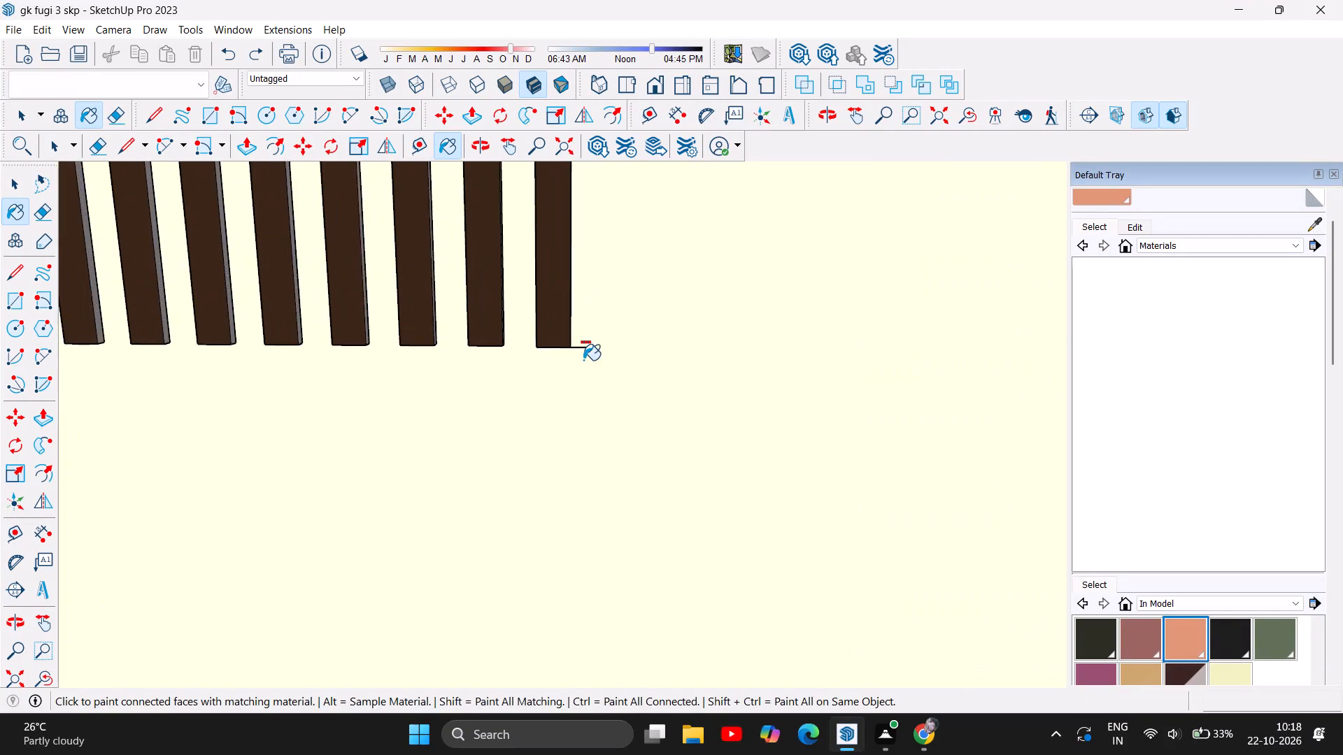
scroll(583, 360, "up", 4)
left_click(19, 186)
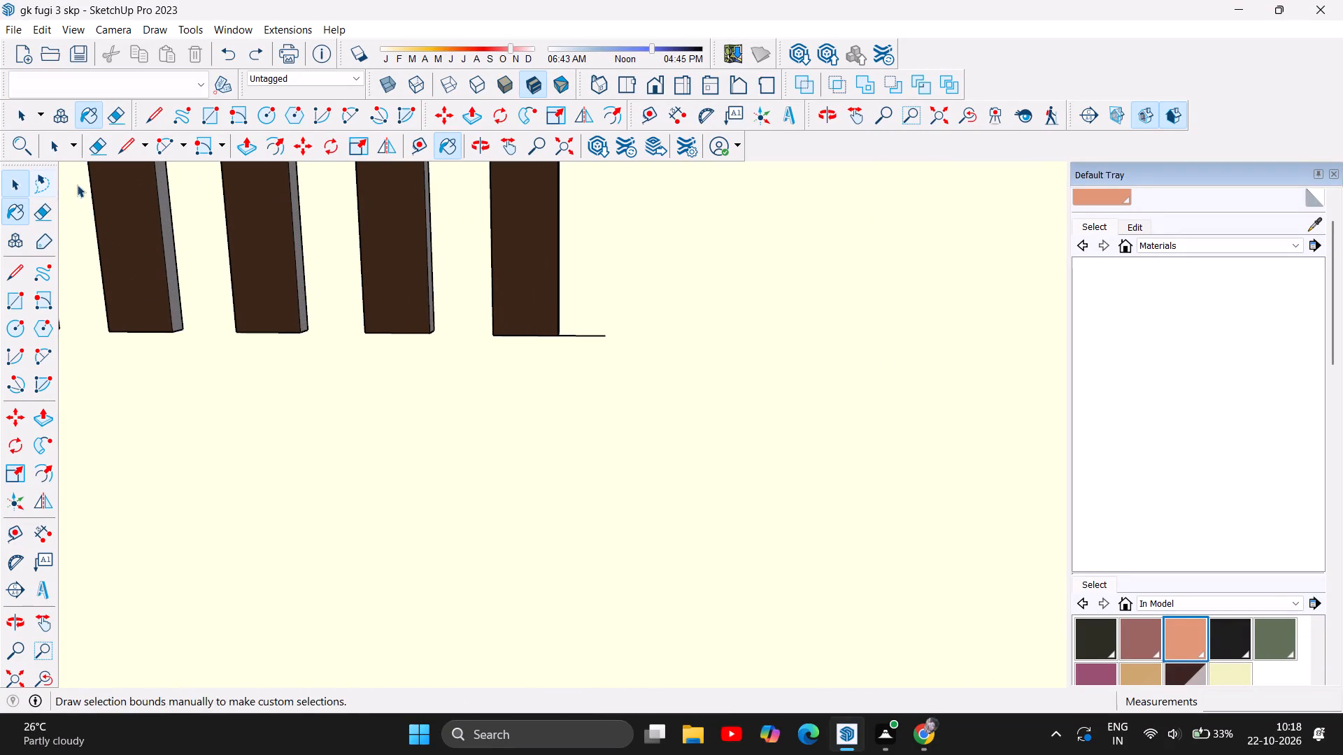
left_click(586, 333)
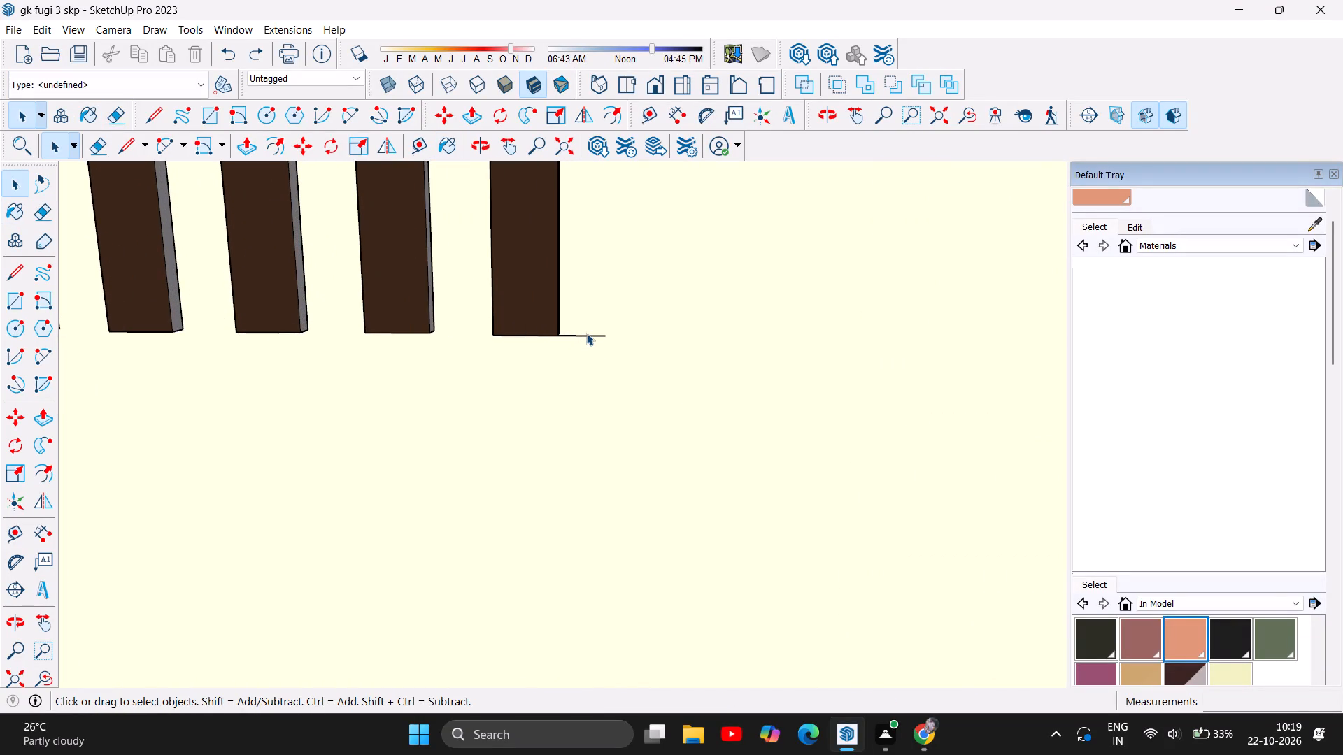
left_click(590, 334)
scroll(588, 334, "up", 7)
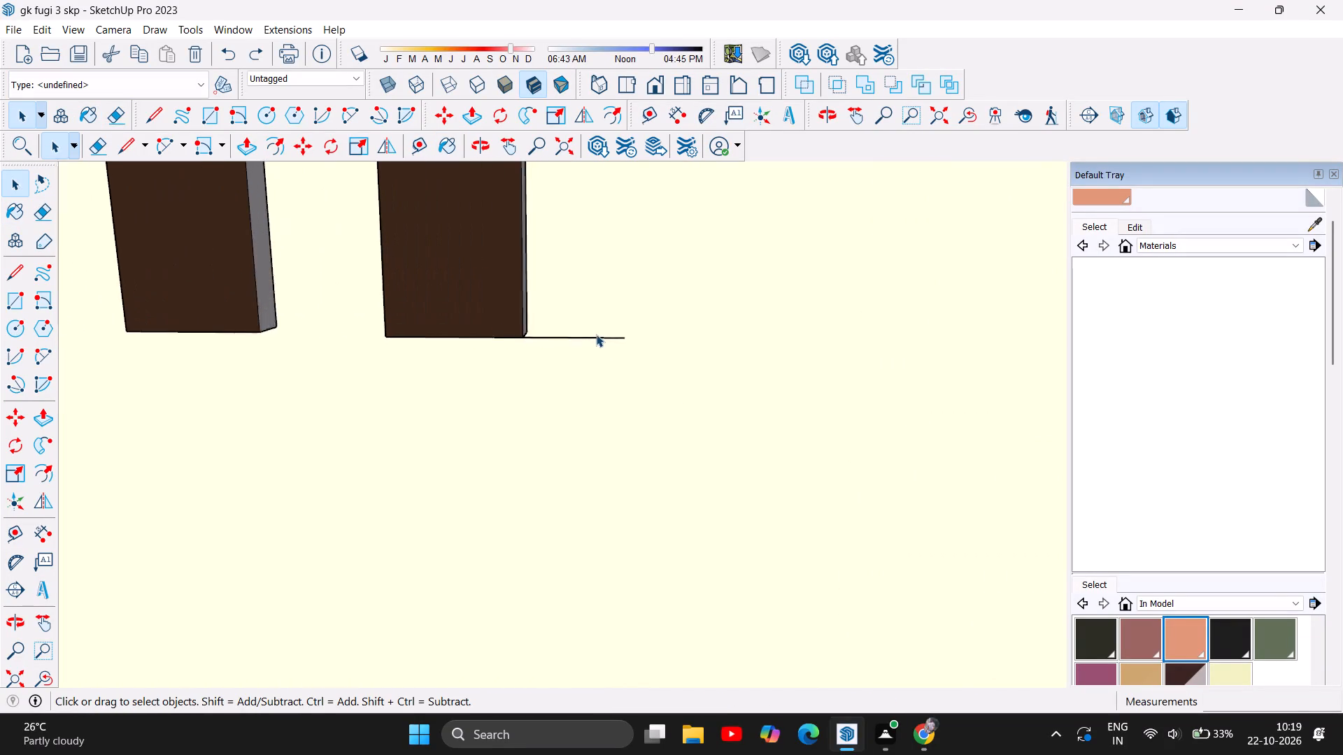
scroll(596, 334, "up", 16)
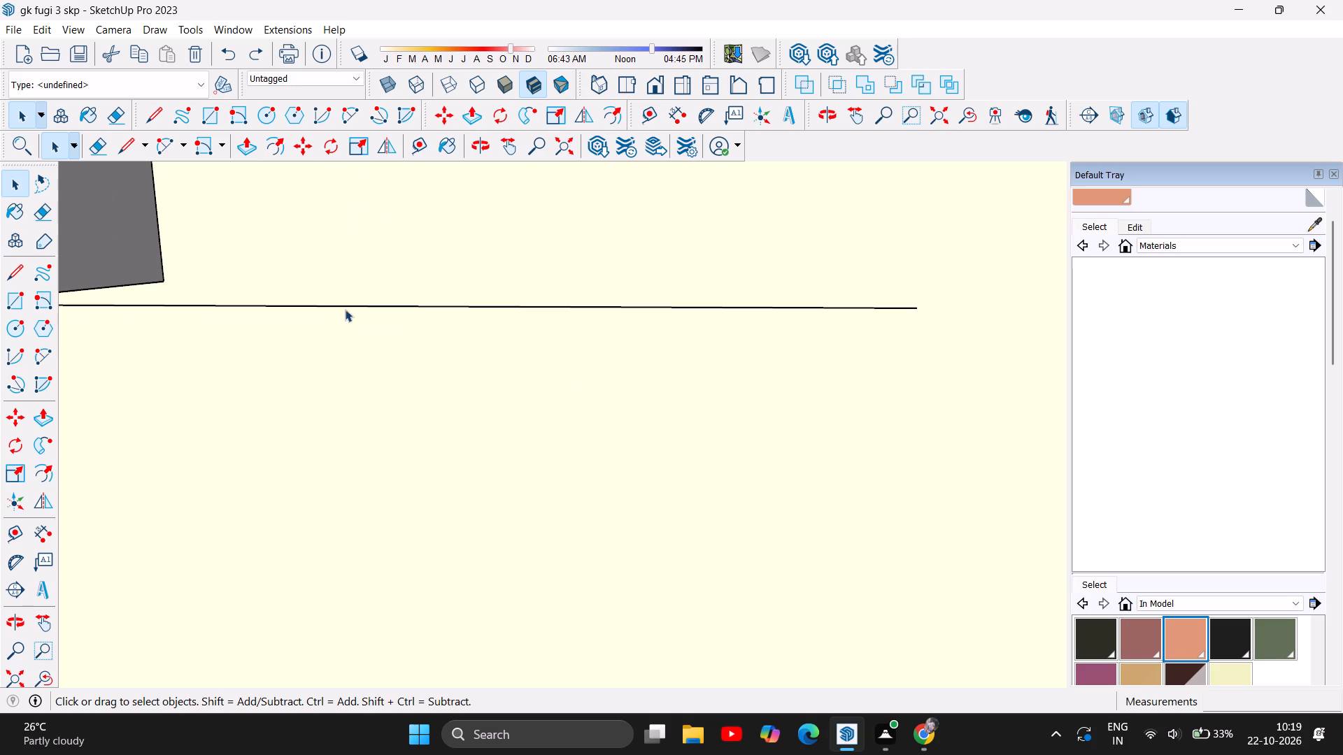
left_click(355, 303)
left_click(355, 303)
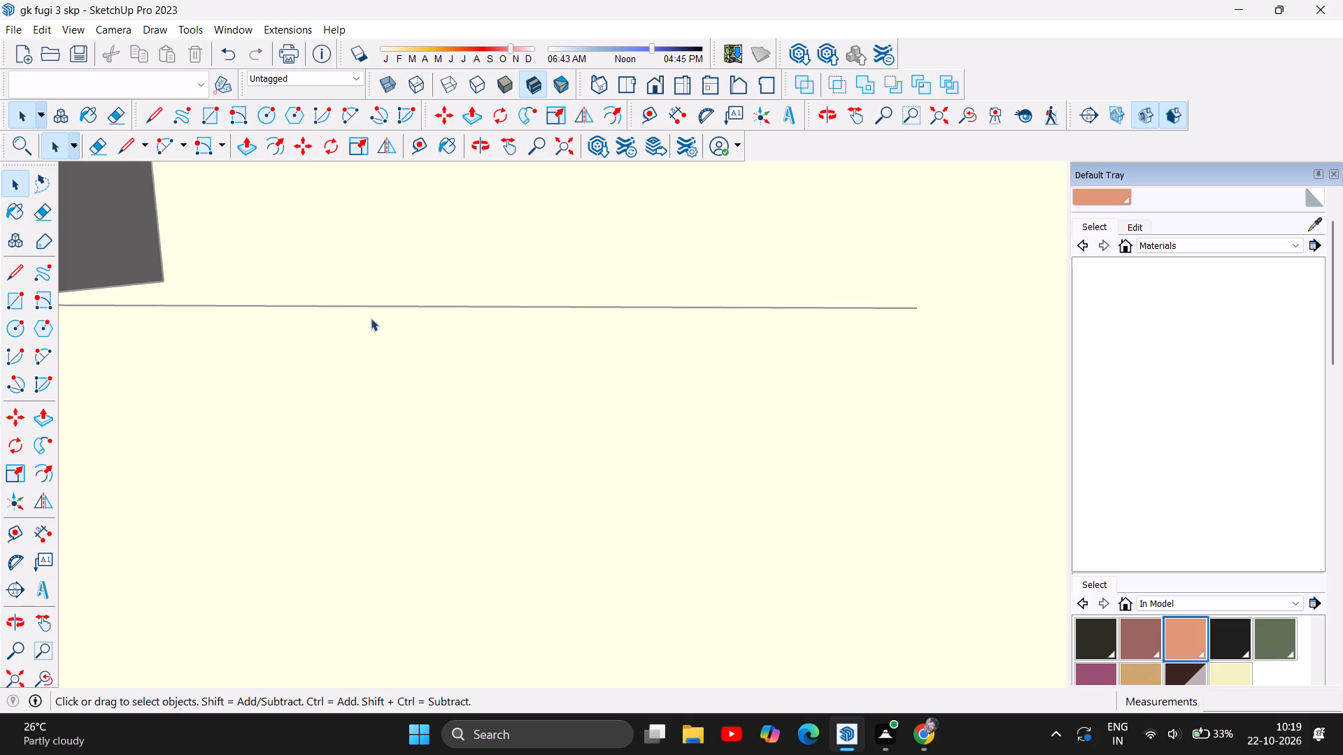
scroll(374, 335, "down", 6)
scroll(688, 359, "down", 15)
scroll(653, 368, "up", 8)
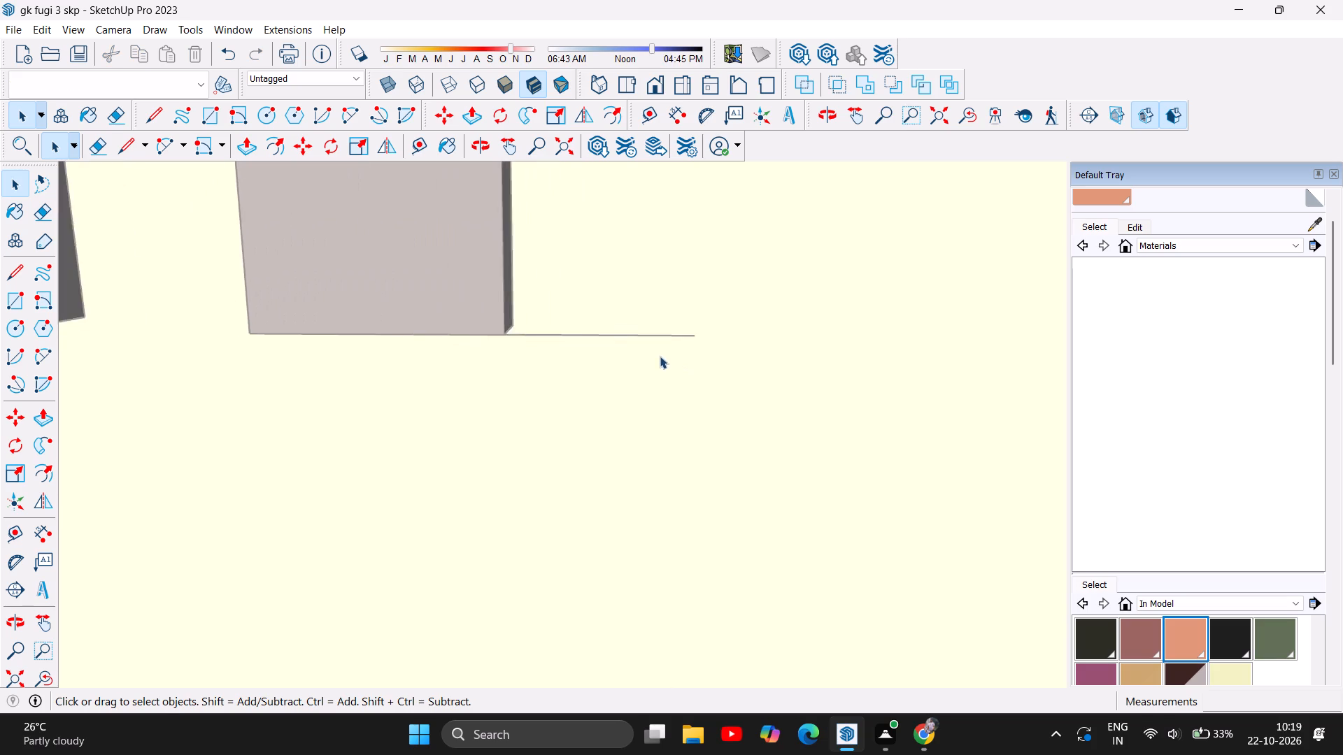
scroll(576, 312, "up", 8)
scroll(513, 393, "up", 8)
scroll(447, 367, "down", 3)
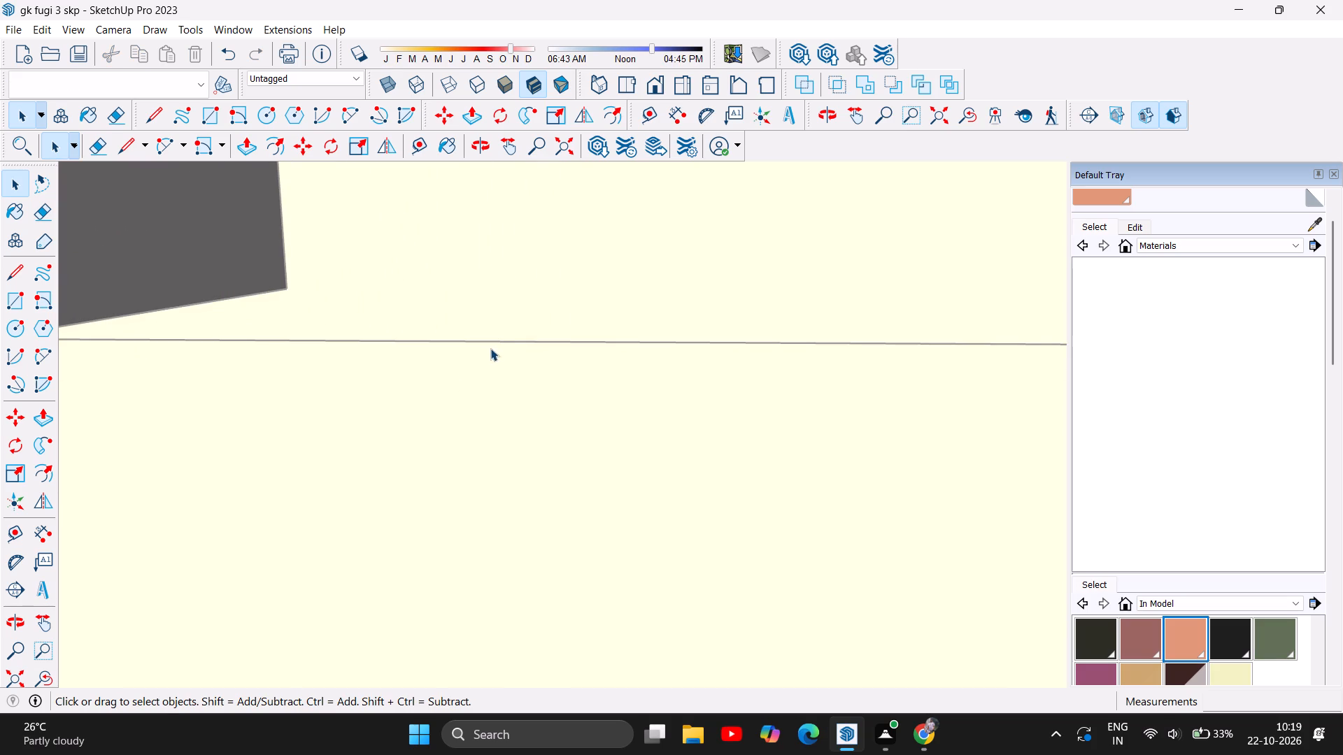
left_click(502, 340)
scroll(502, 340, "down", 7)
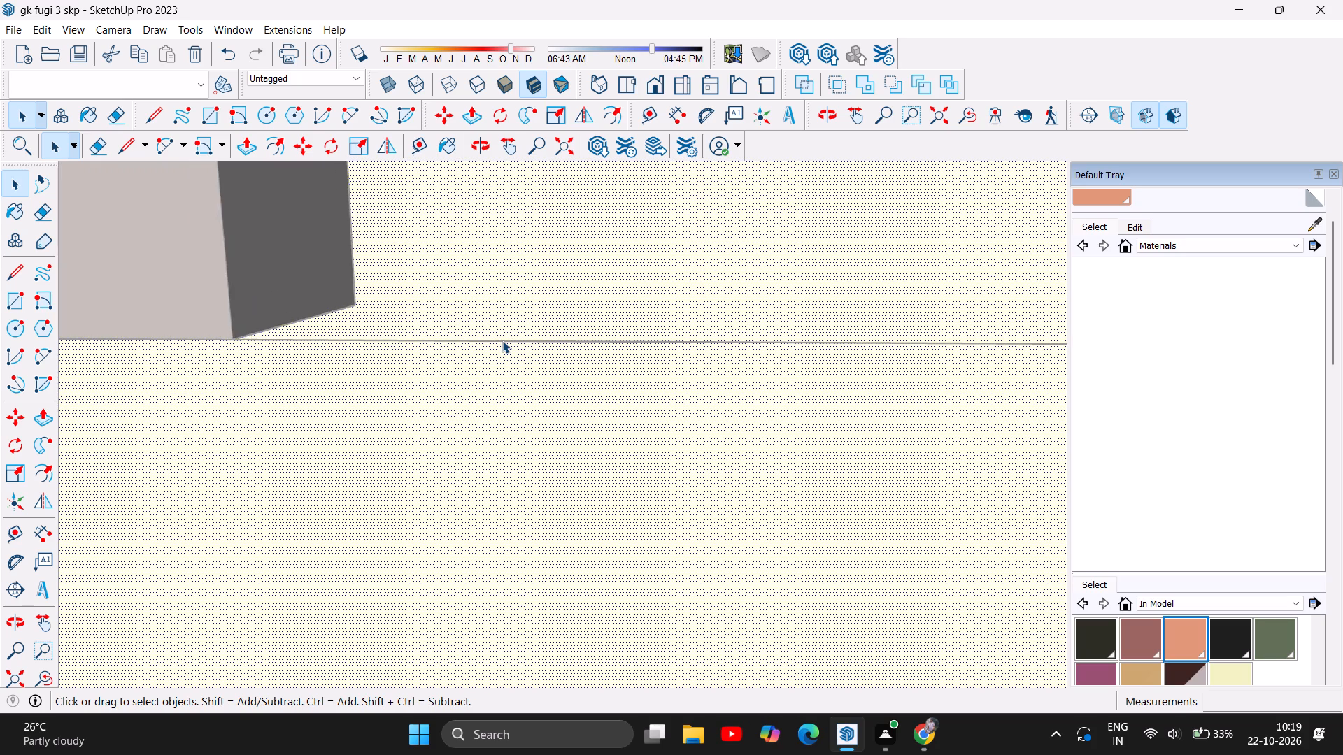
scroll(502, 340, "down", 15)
Undo the short gap line at the bottom of the last slat.
key("ctrl+z")
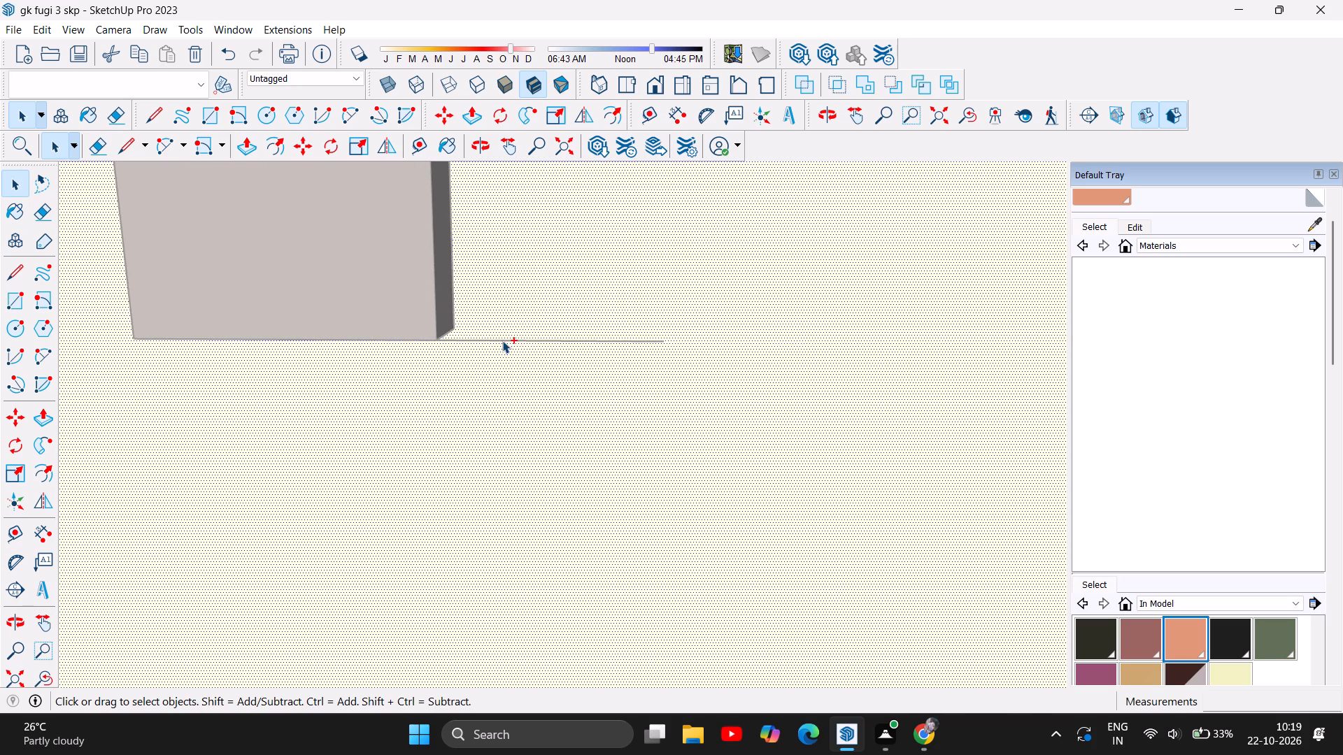
key("ctrl+z")
Delete the stray line running across the top ends of the wooden slats.
scroll(502, 340, "down", 11)
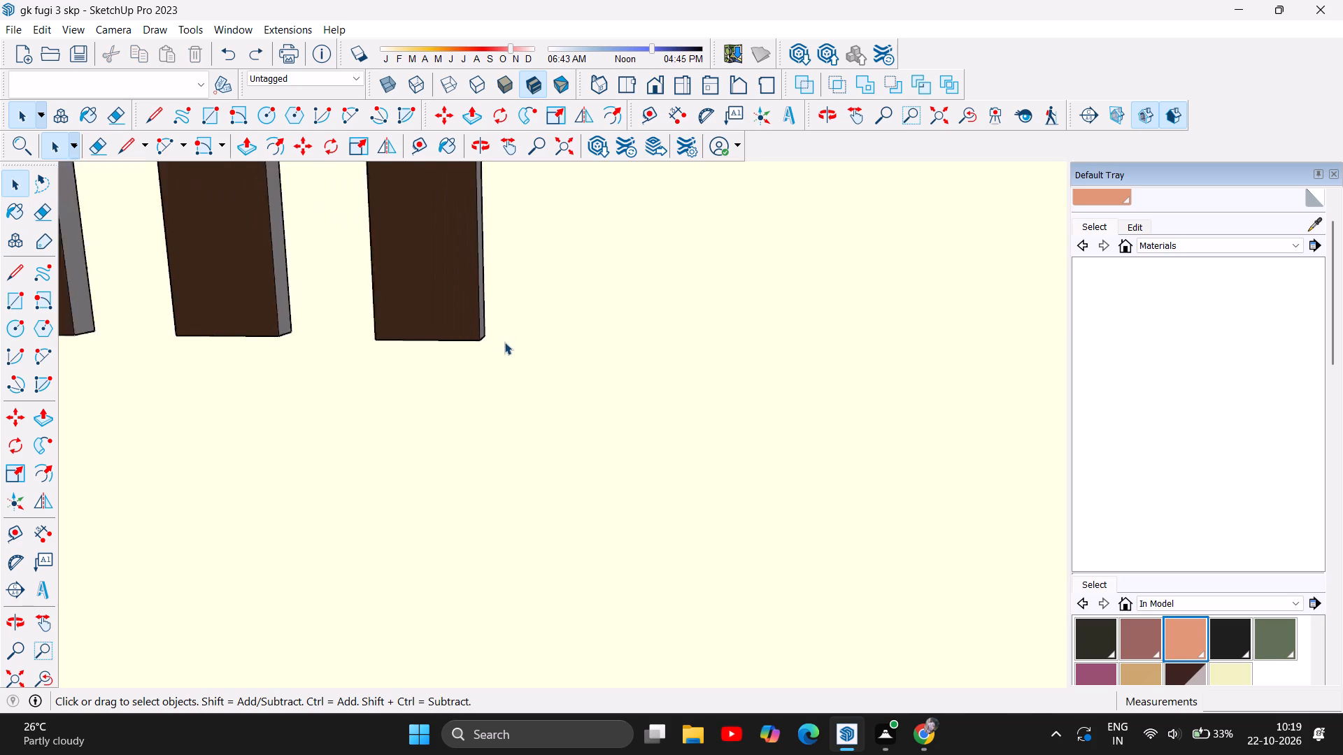
scroll(504, 342, "down", 9)
scroll(523, 404, "down", 14)
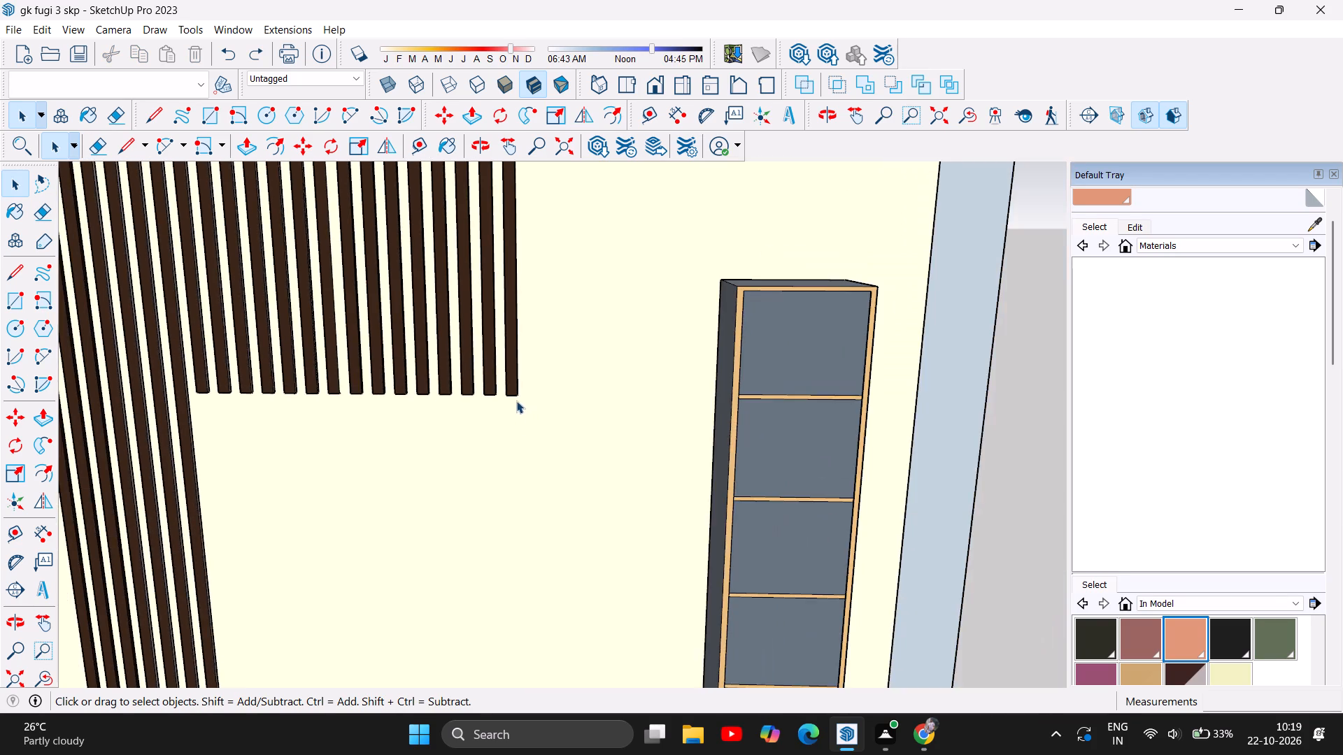
scroll(516, 401, "down", 7)
scroll(522, 226, "up", 16)
scroll(530, 285, "up", 9)
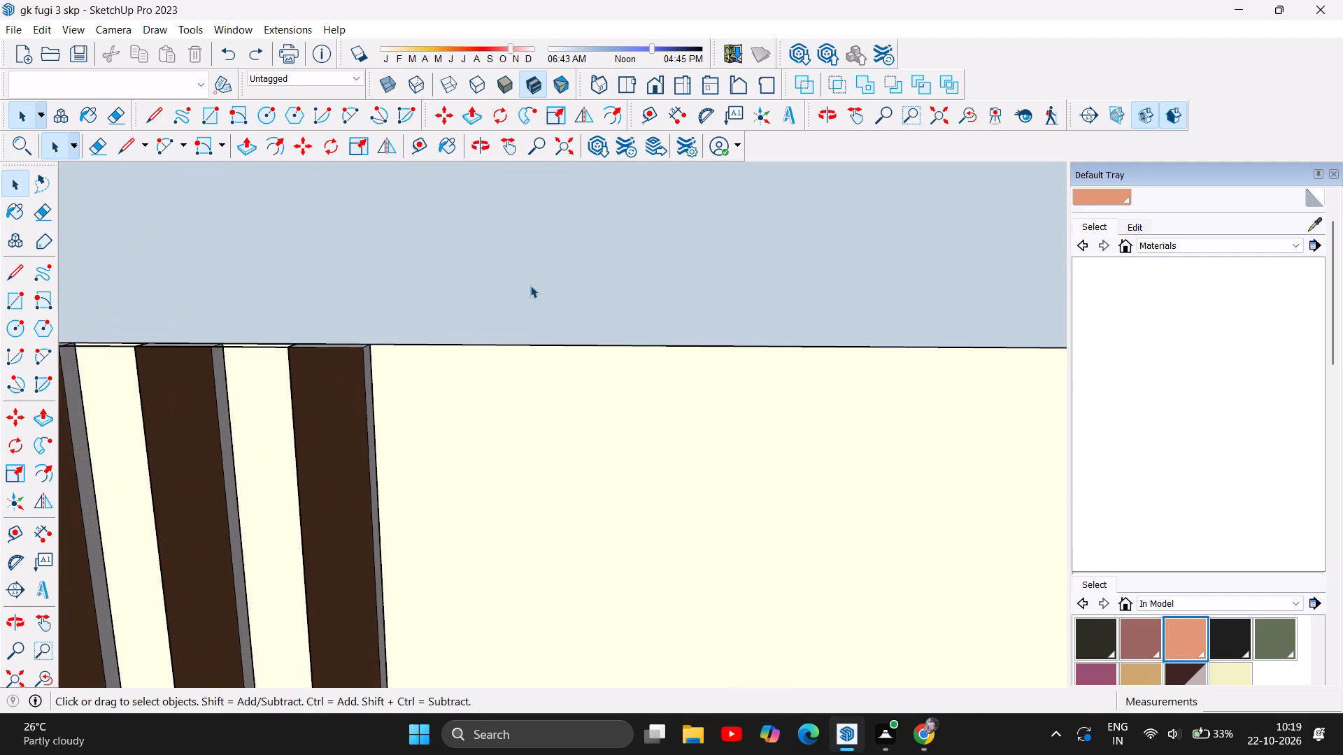
scroll(524, 338, "up", 5)
scroll(499, 354, "down", 4)
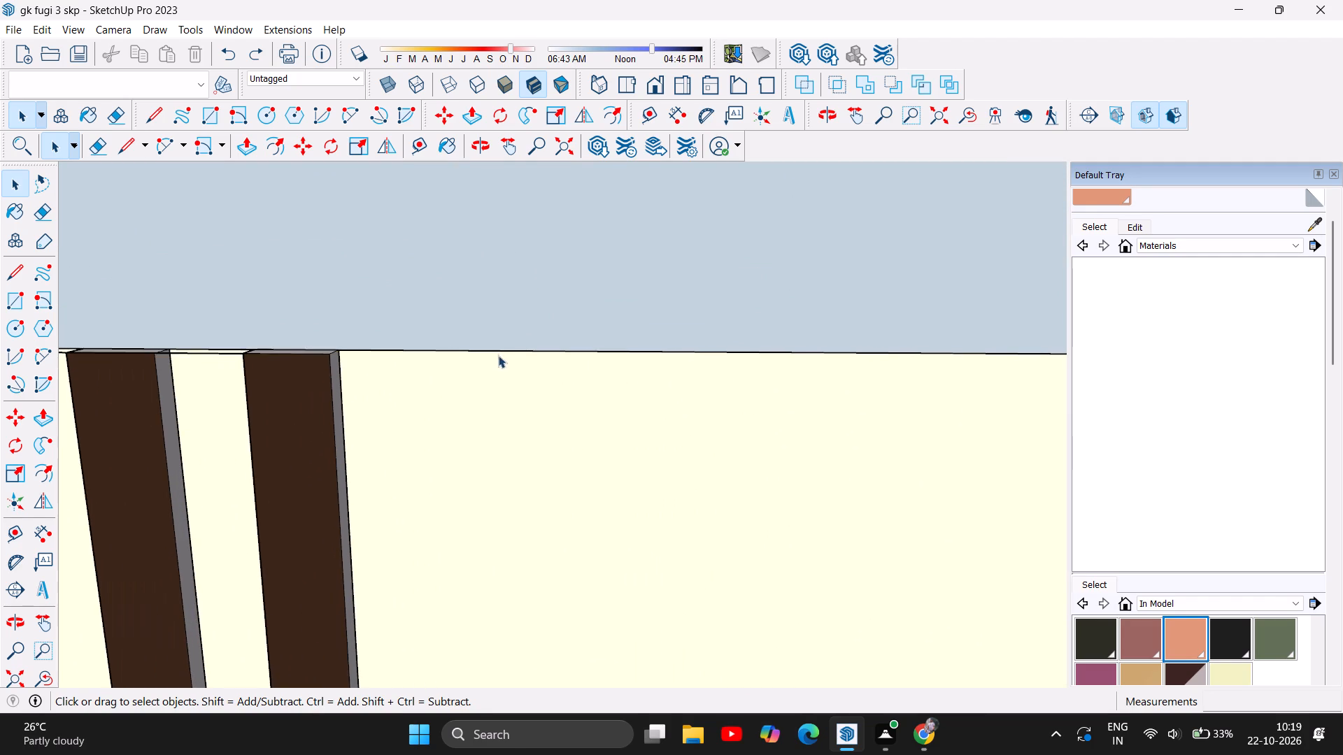
scroll(122, 352, "up", 6)
scroll(205, 355, "up", 6)
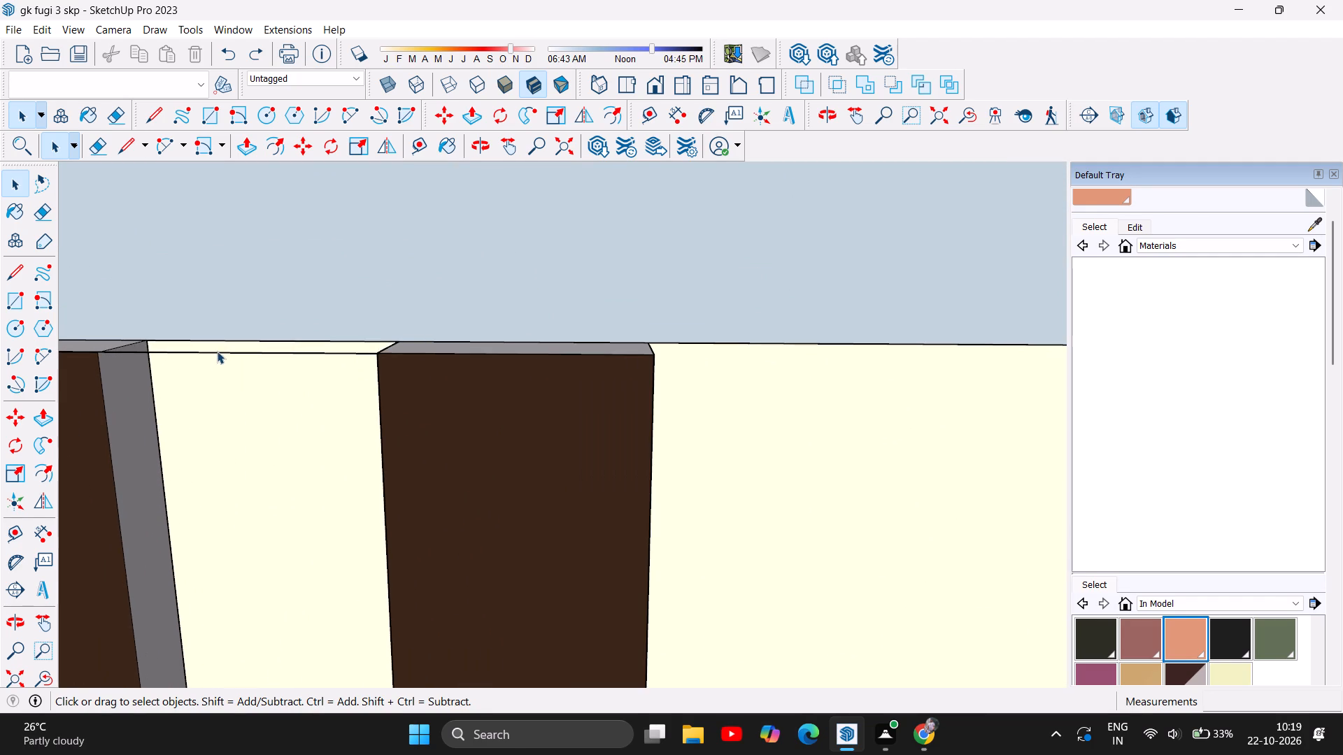
left_click(224, 352)
scroll(496, 487, "down", 6)
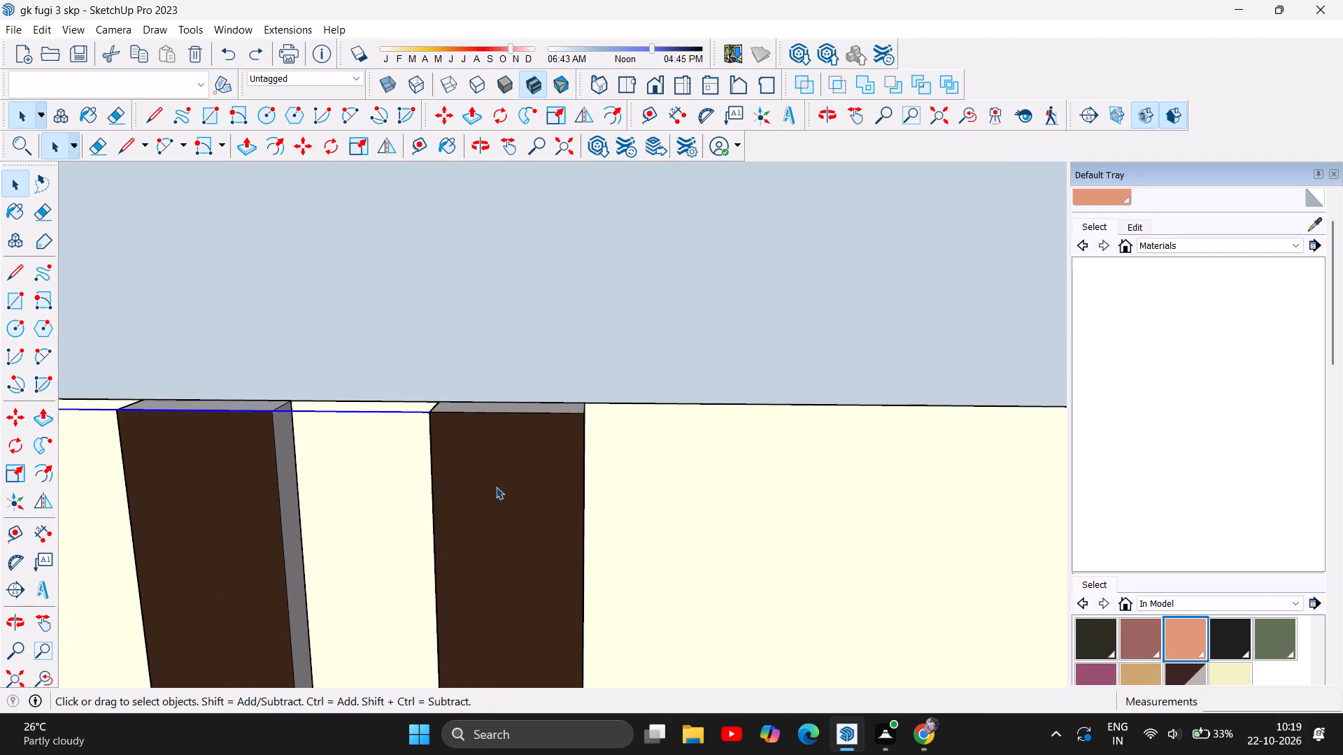
scroll(603, 499, "down", 17)
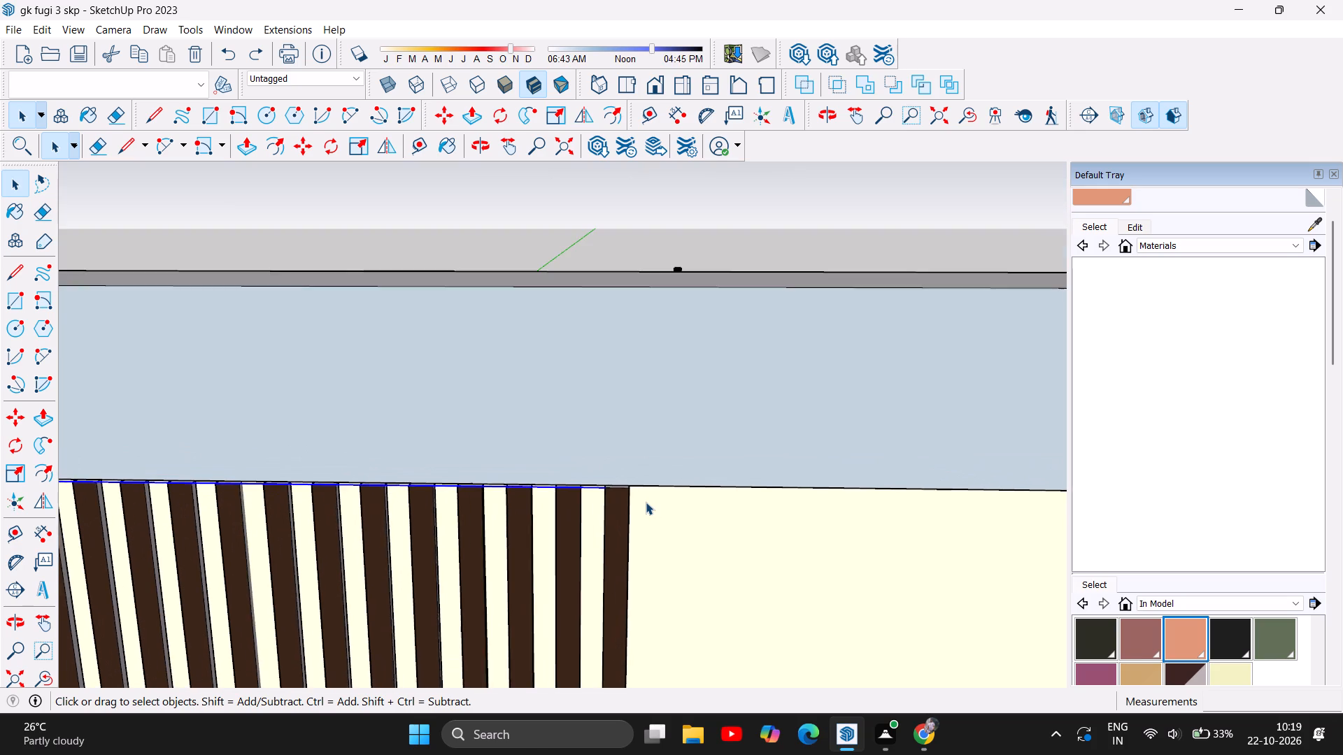
scroll(646, 502, "down", 10)
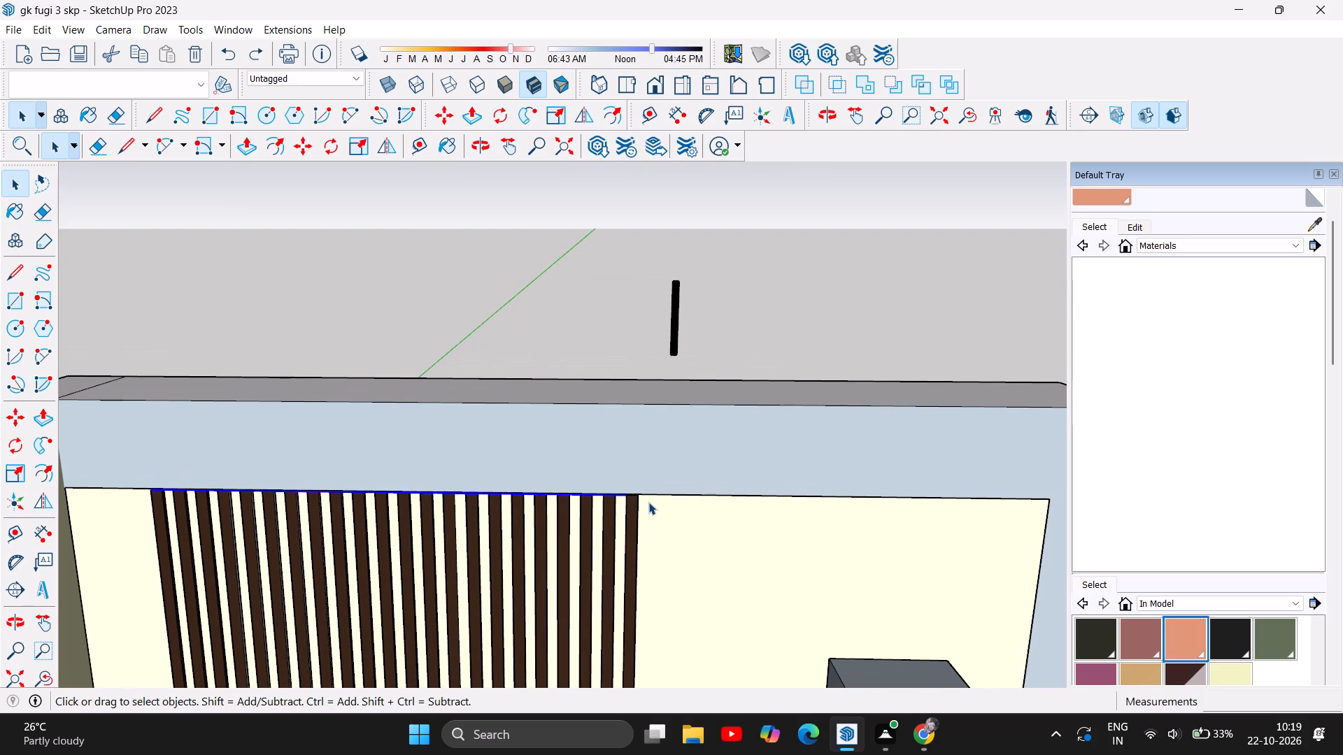
key("Delete")
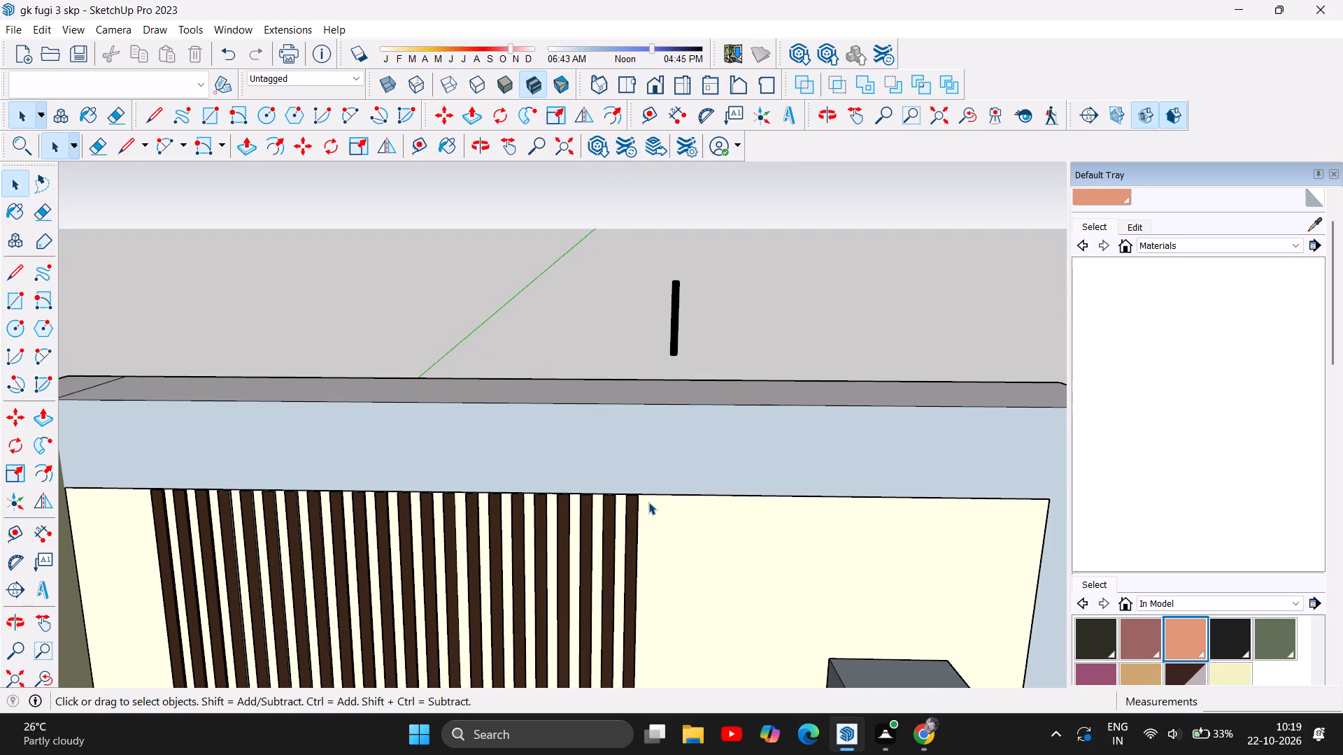
Examine the top ends of the slats and the whole TV-unit wall for remaining stray lines.
scroll(679, 493, "up", 20)
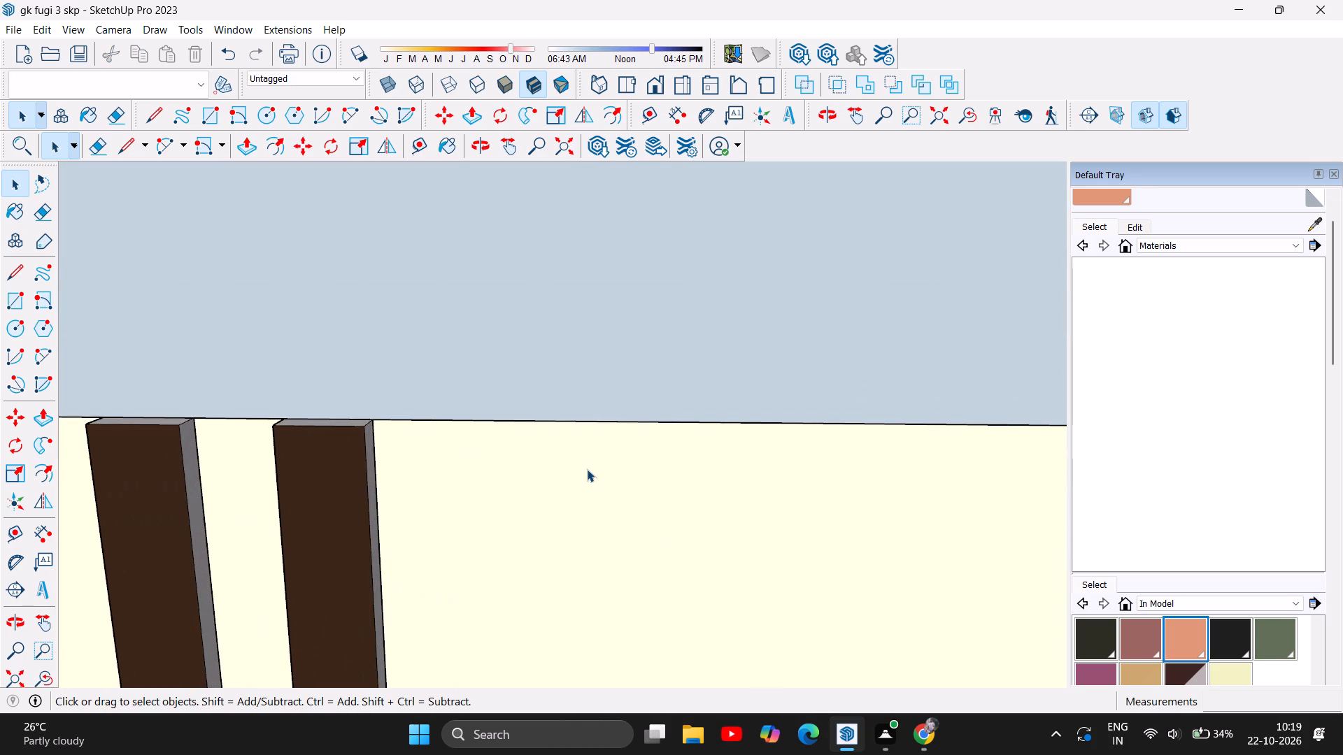
scroll(587, 469, "up", 7)
scroll(585, 413, "down", 3)
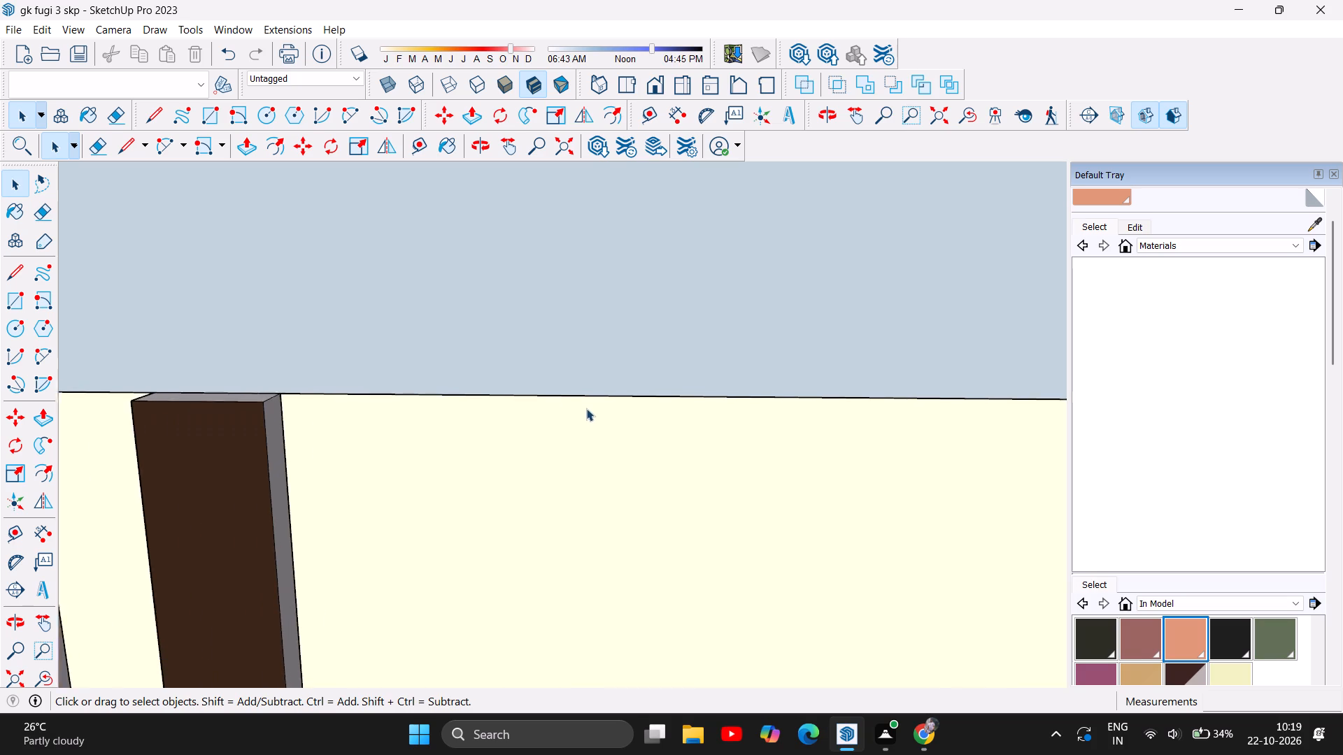
scroll(586, 408, "down", 8)
scroll(557, 354, "down", 6)
scroll(425, 307, "down", 6)
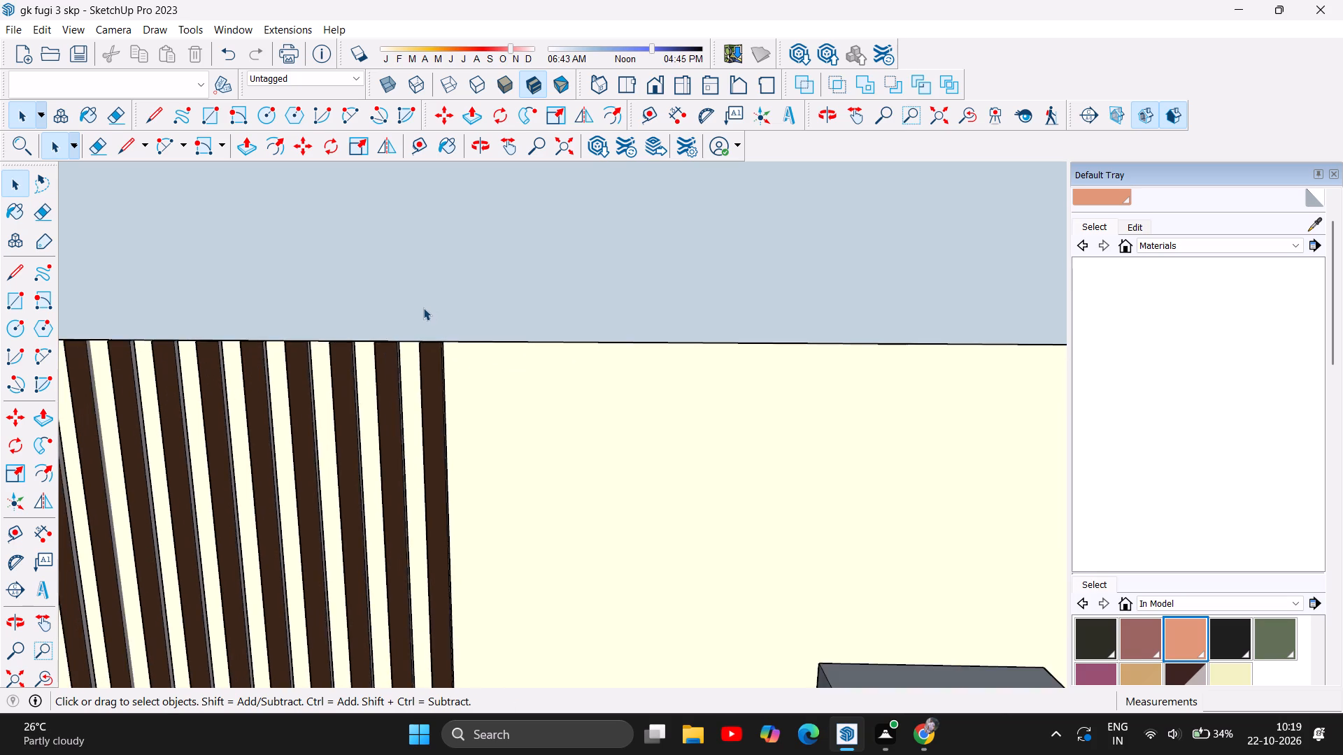
scroll(423, 308, "down", 13)
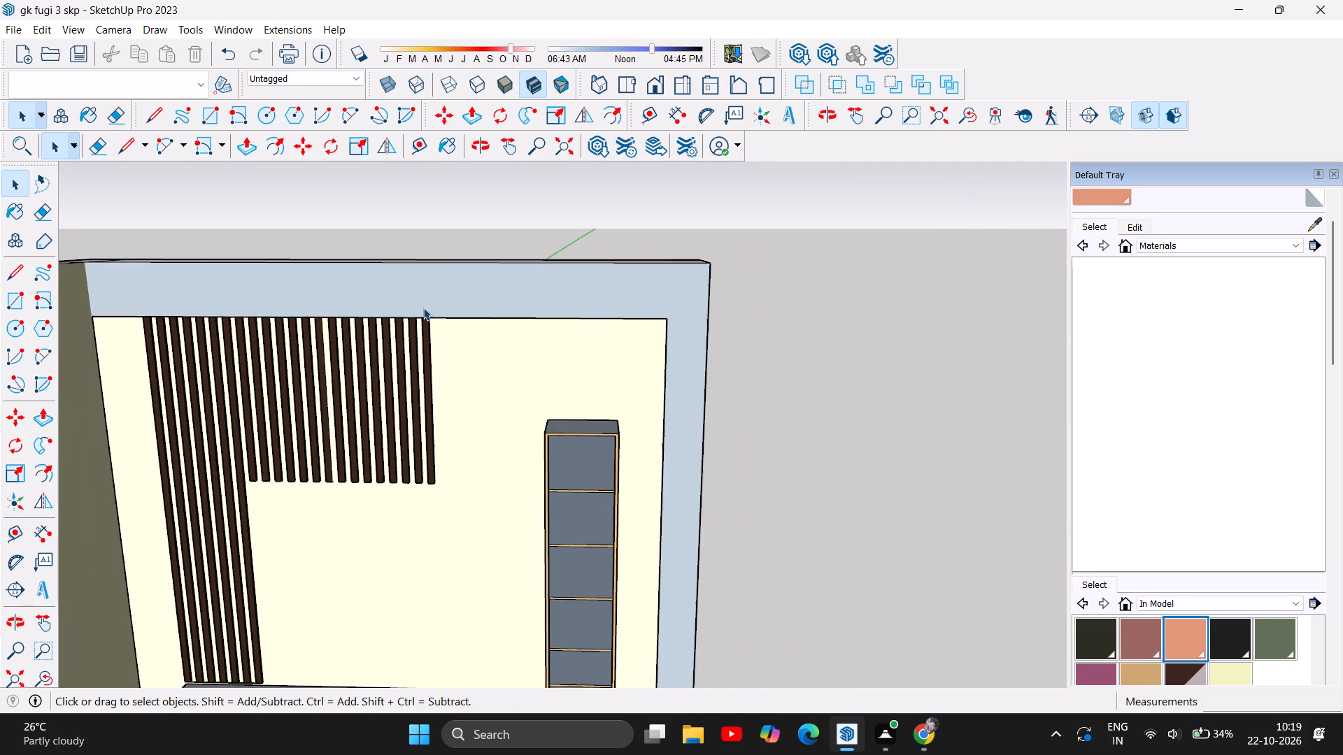
scroll(423, 308, "down", 9)
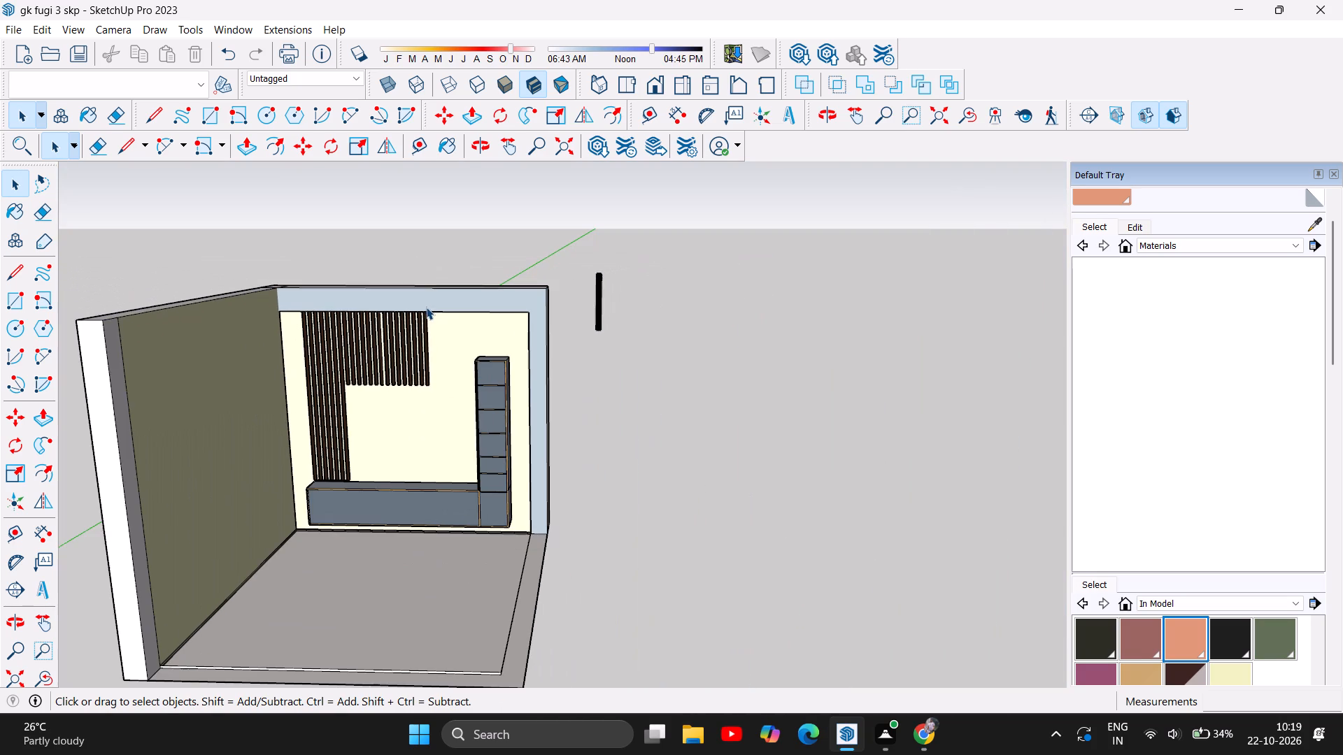
scroll(420, 421, "up", 3)
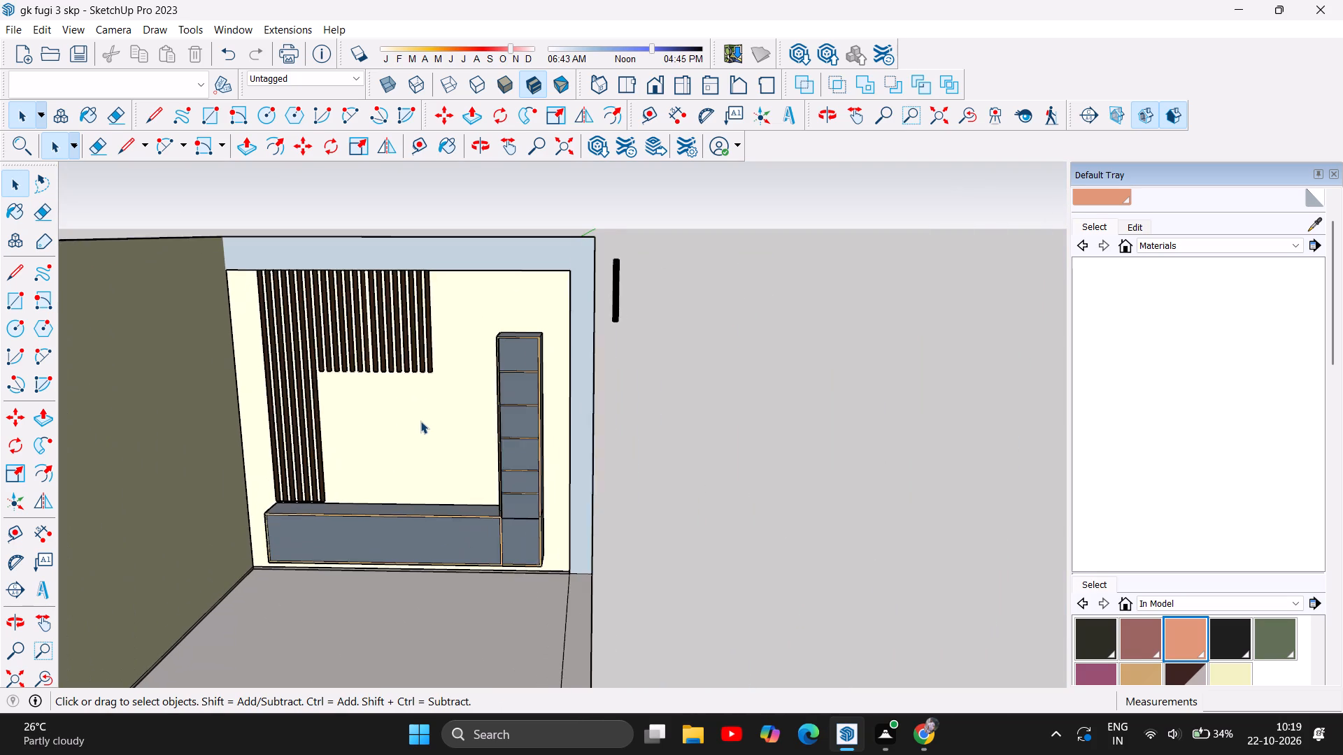
scroll(420, 421, "up", 1)
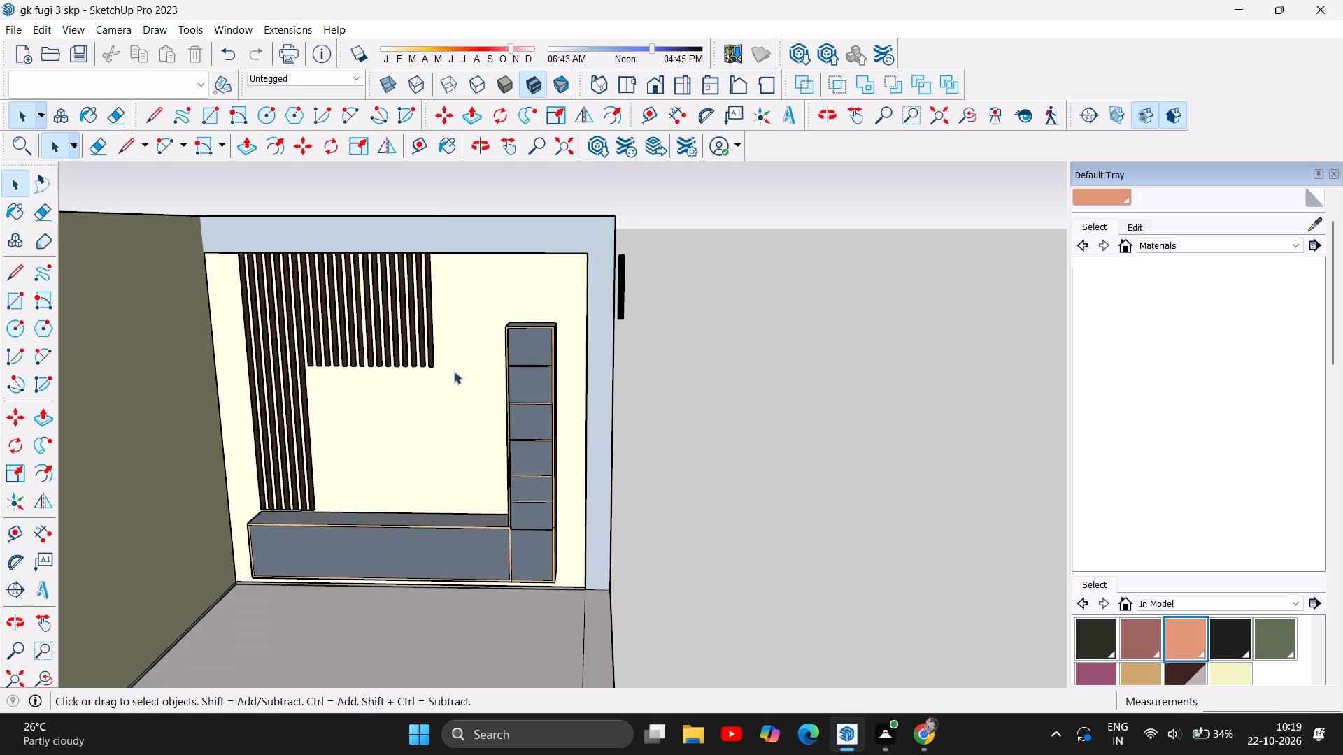
scroll(436, 368, "up", 1)
scroll(455, 426, "down", 3)
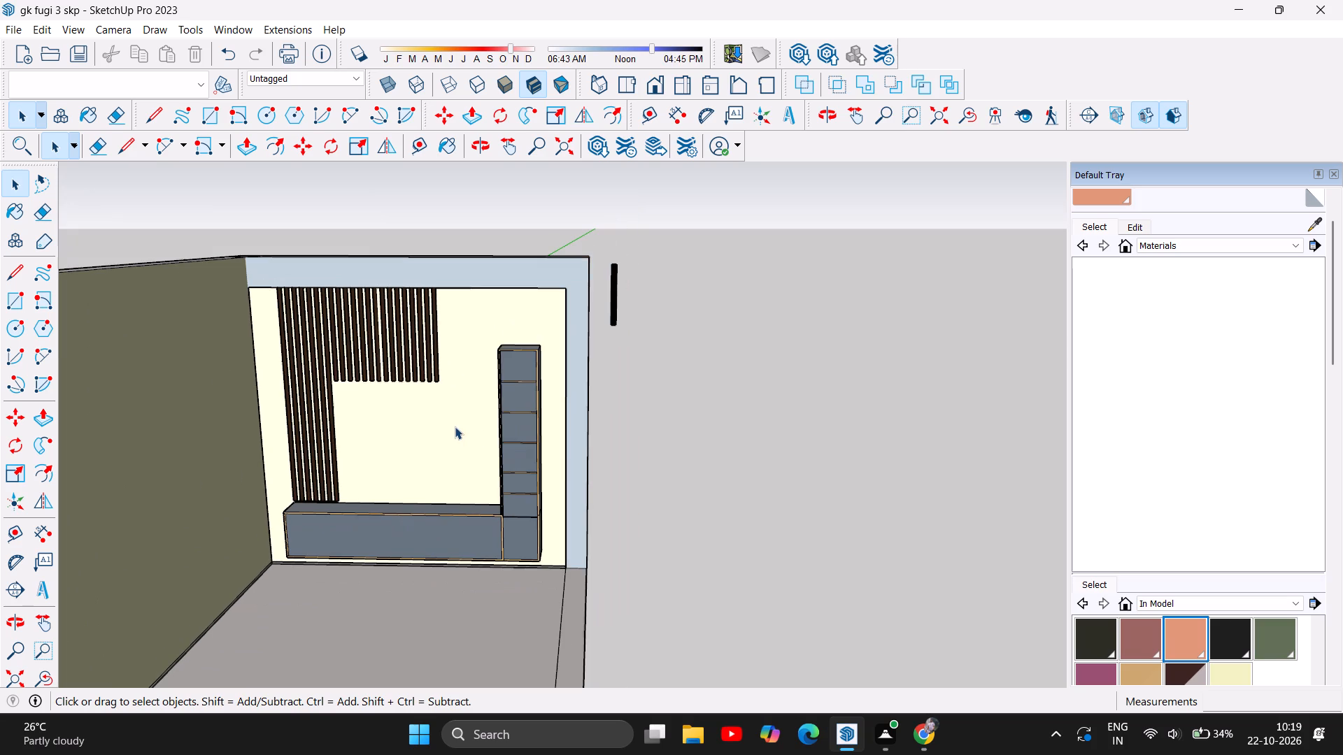
Draw two adjoining full-height door rectangles on the low cabinet front from its slat end, about 1' 10" and 1' 5 3/4" wide.
scroll(338, 498, "up", 4)
scroll(360, 610, "up", 5)
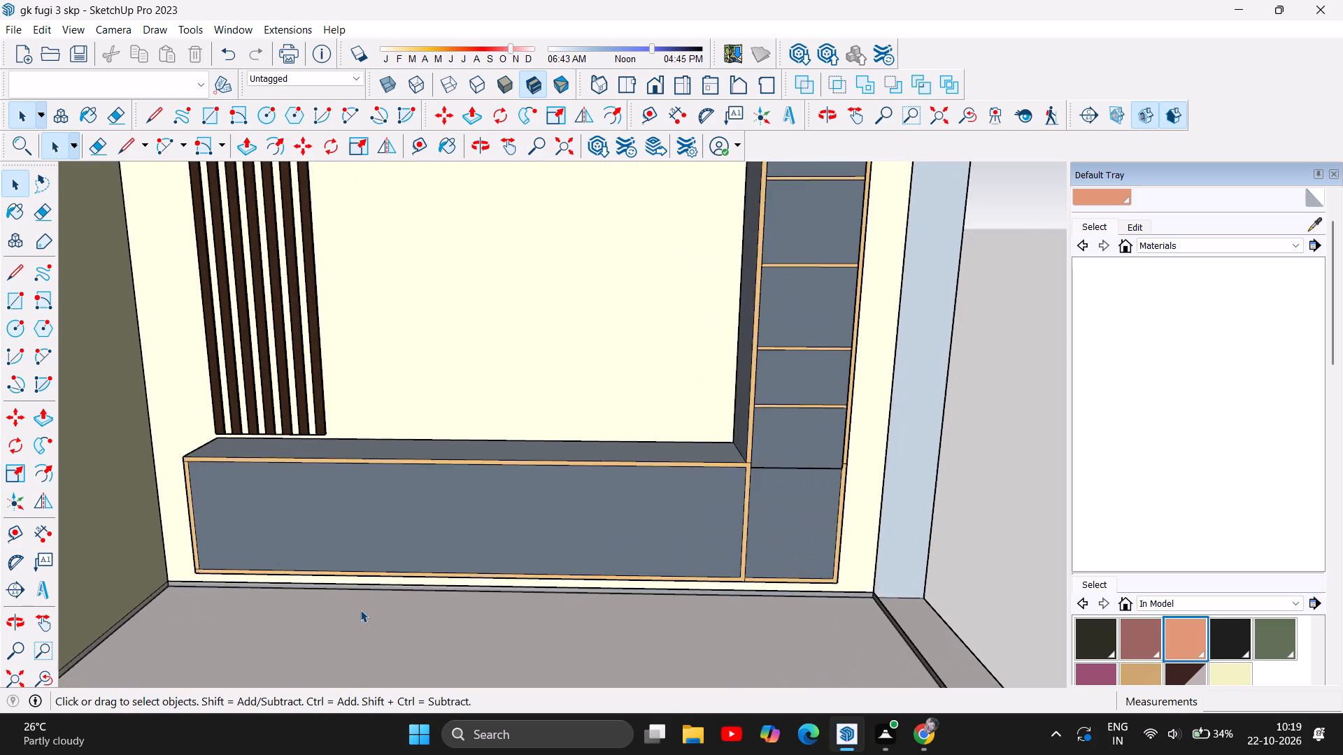
scroll(360, 610, "up", 1)
scroll(286, 556, "up", 1)
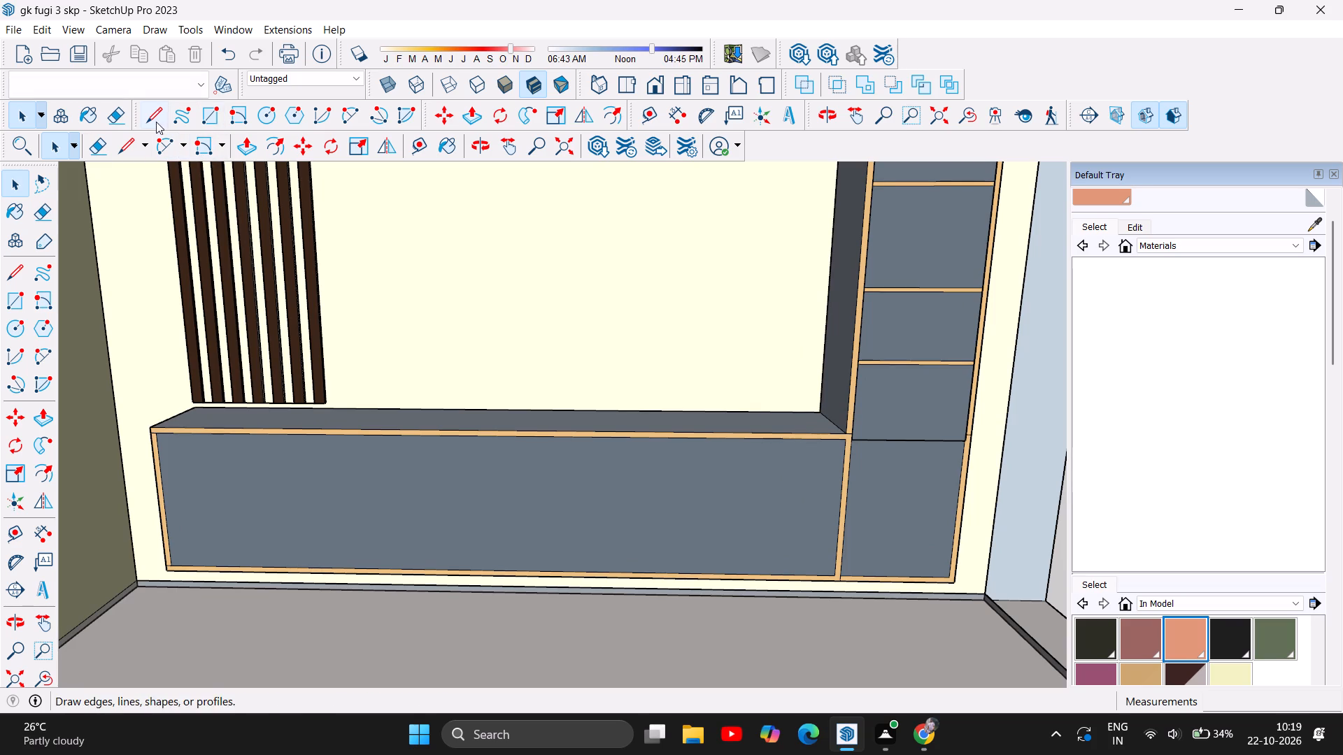
left_click(208, 117)
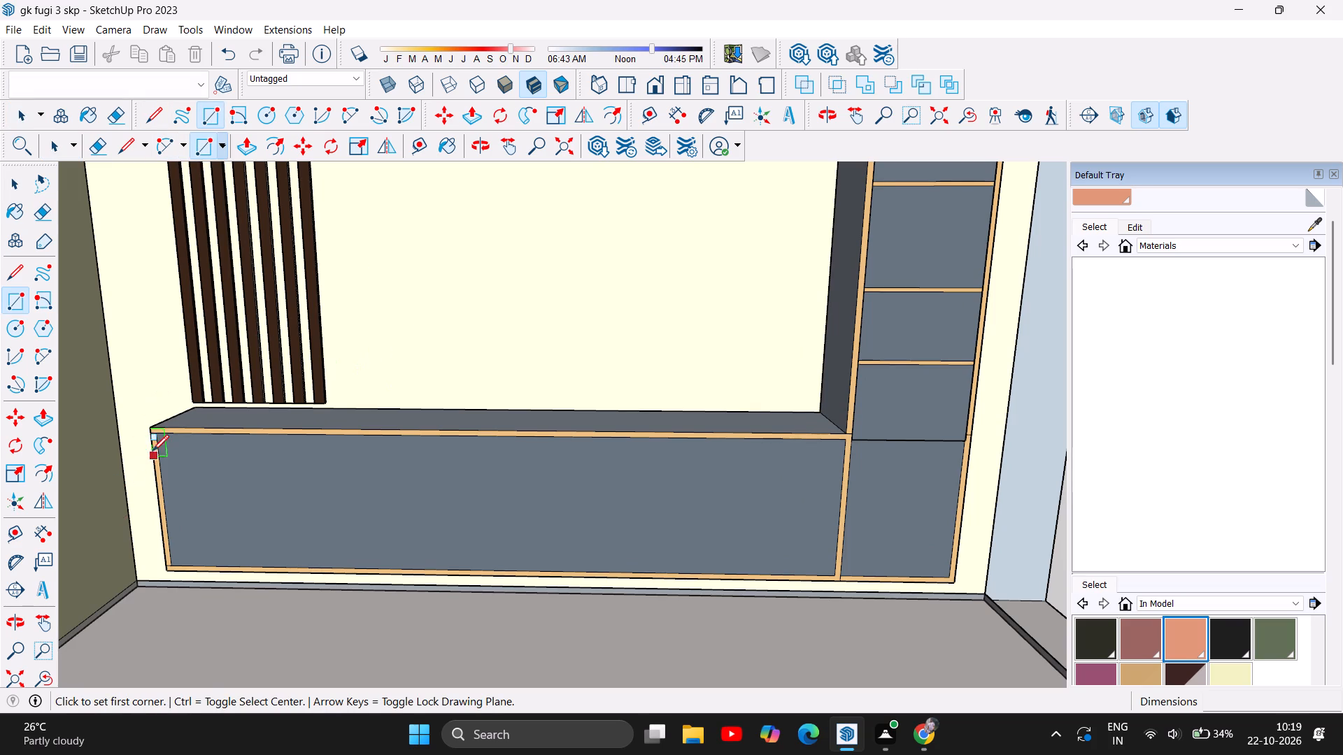
left_click(155, 436)
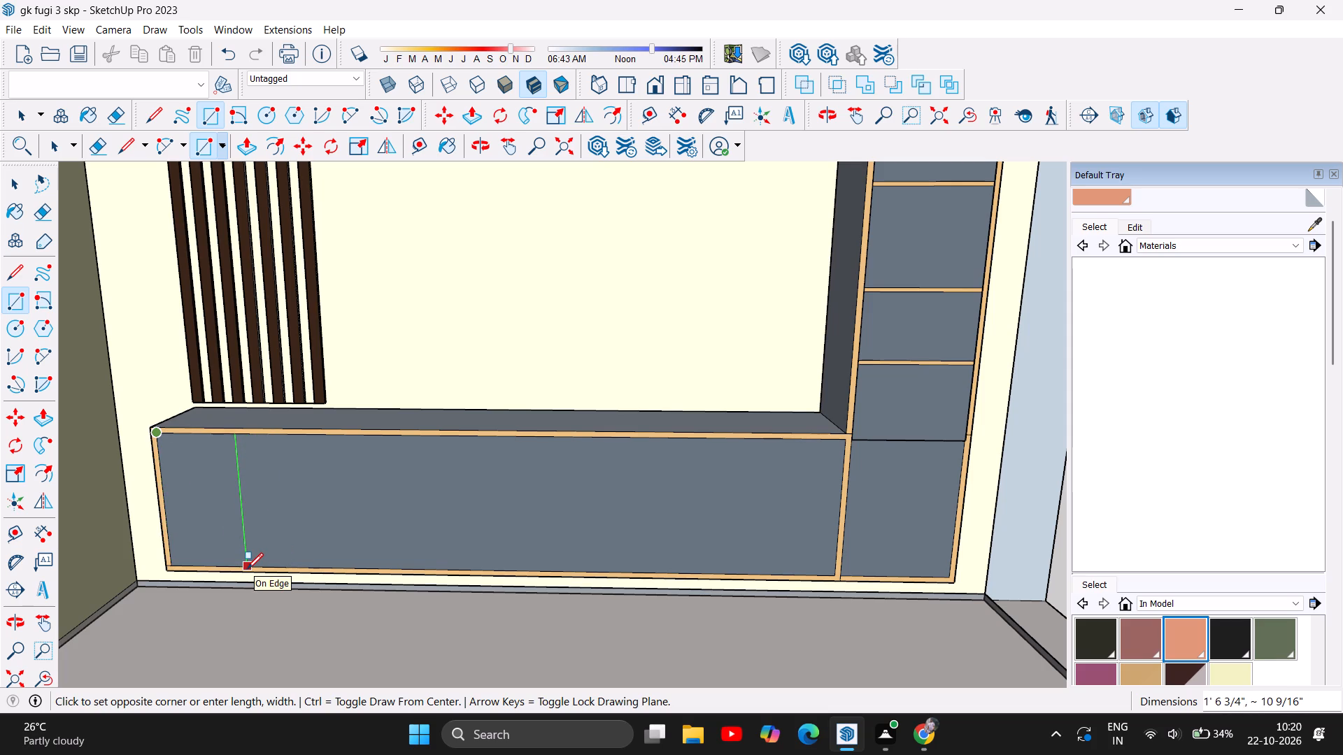
left_click(331, 566)
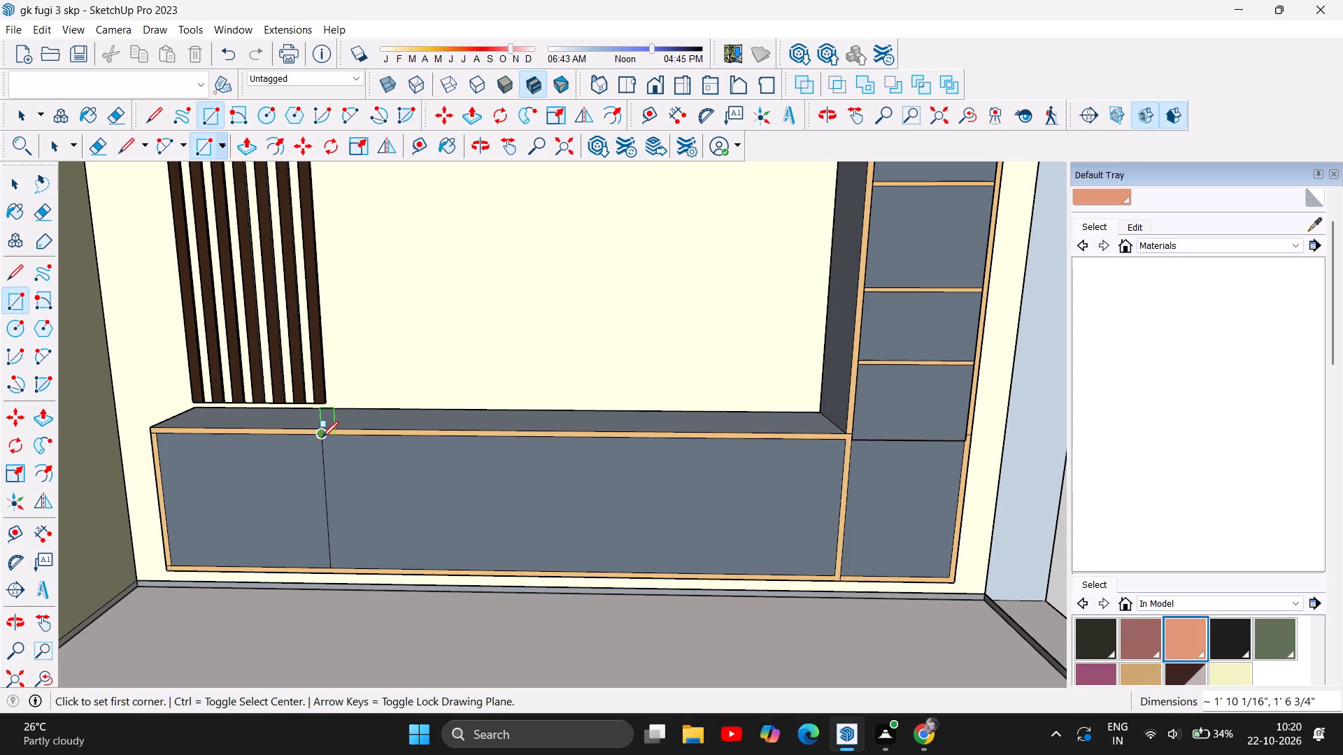
left_click(321, 433)
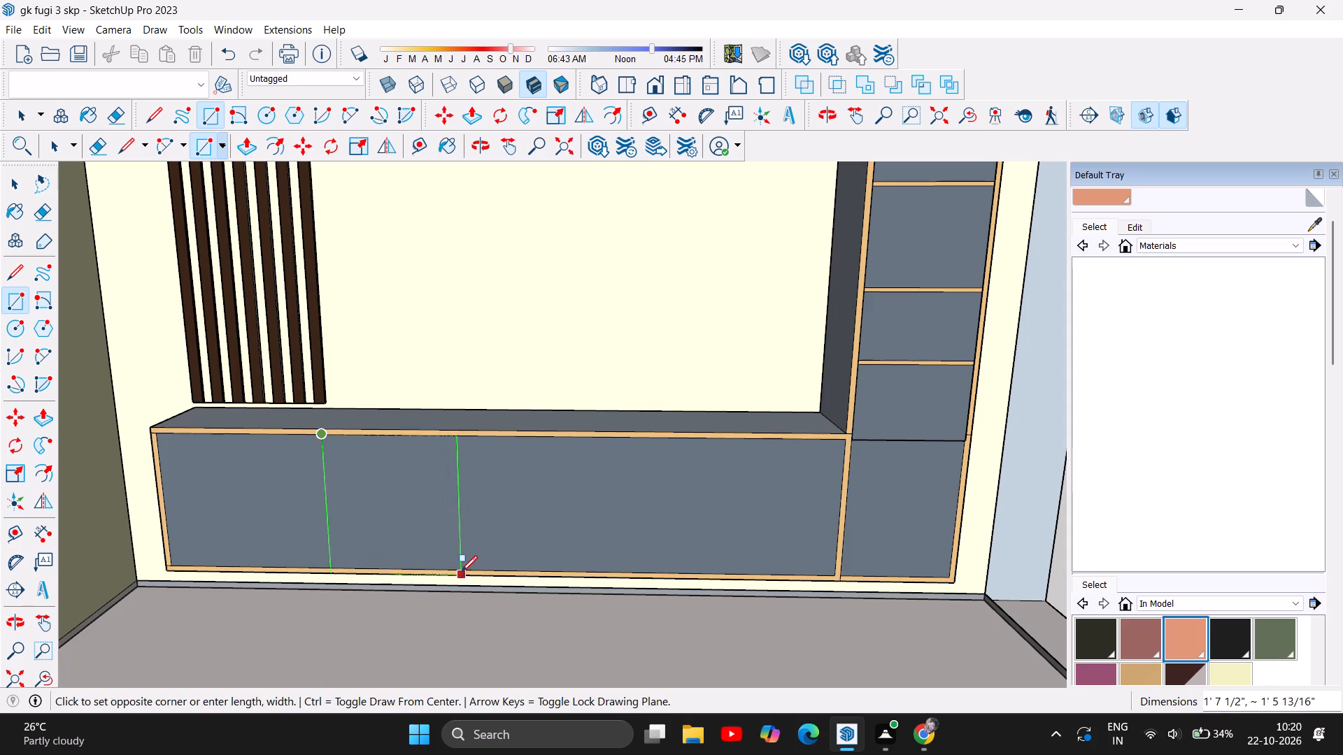
scroll(460, 568, "up", 6)
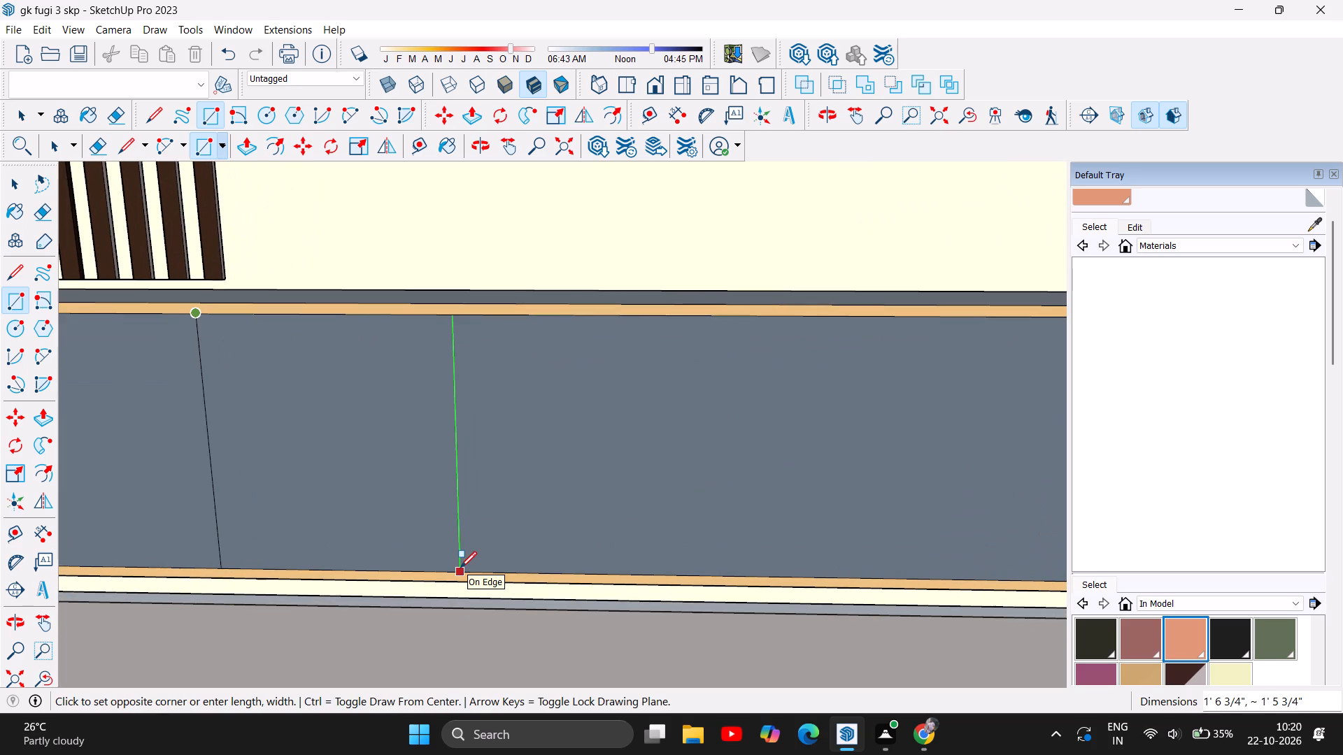
left_click(460, 568)
Continue along the low cabinet front with two more full-height door rectangles, about 1' 8 3/4" and 1' 2 11/16" wide.
scroll(366, 443, "down", 2)
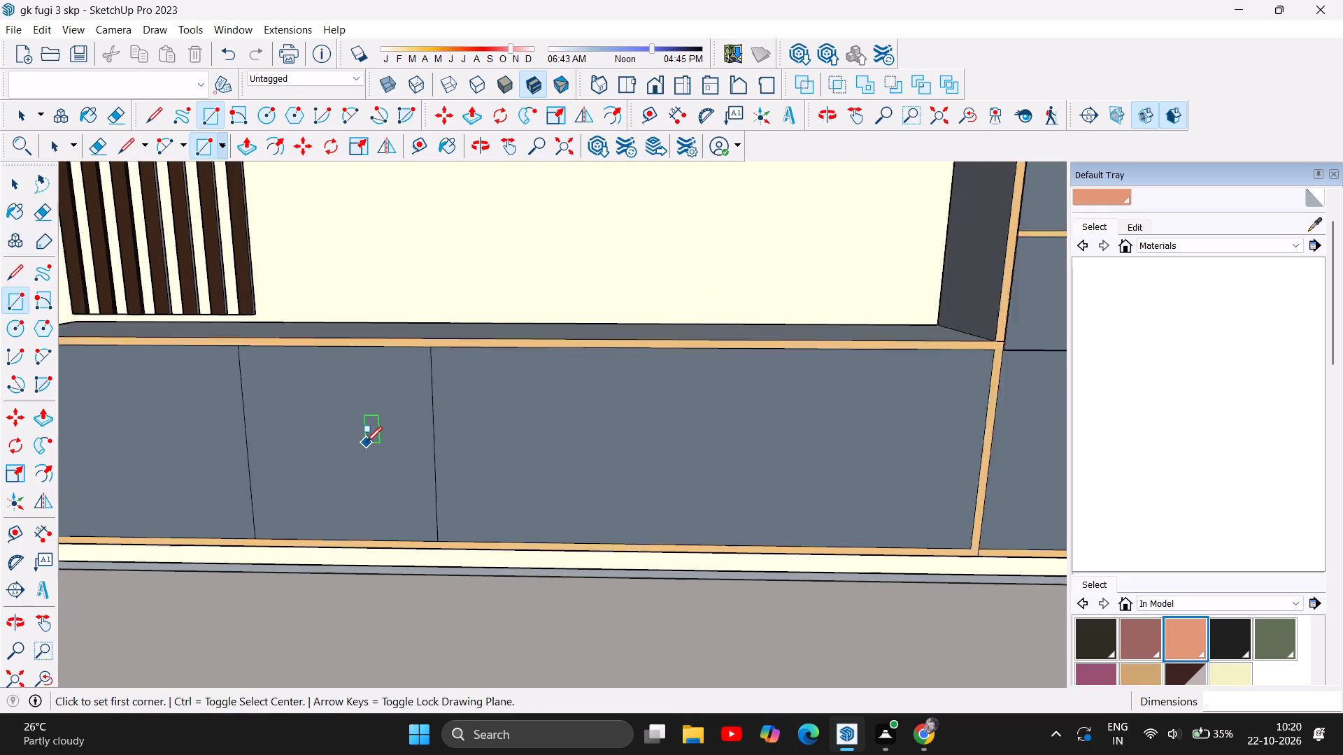
scroll(366, 443, "down", 4)
scroll(366, 445, "up", 1)
scroll(381, 450, "down", 3)
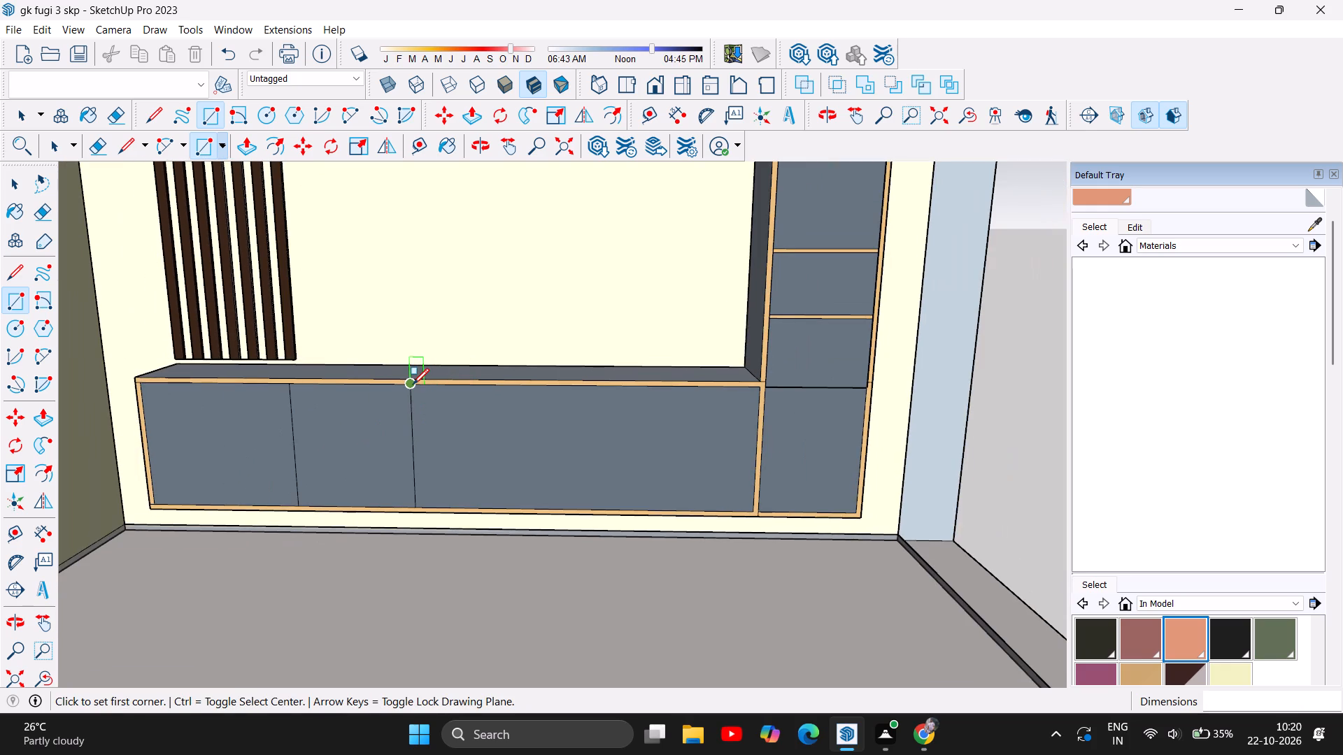
left_click(413, 384)
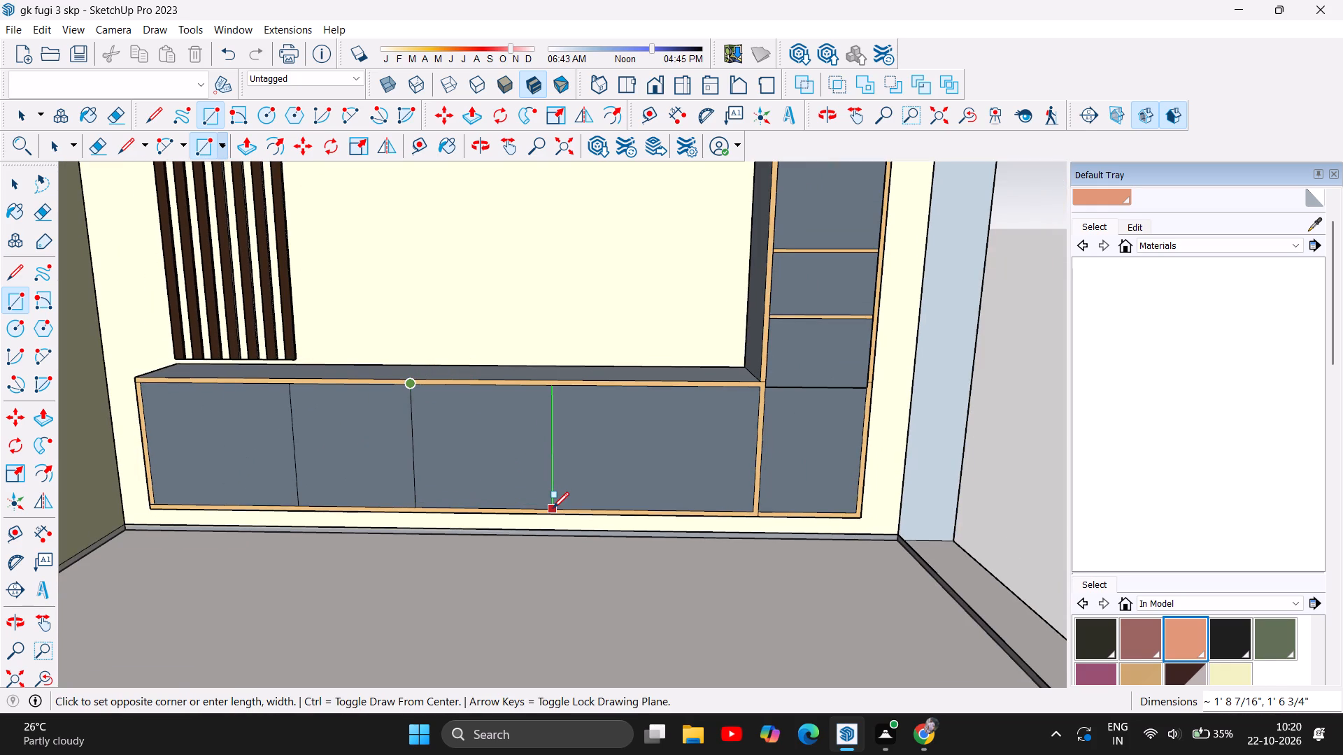
left_click(554, 508)
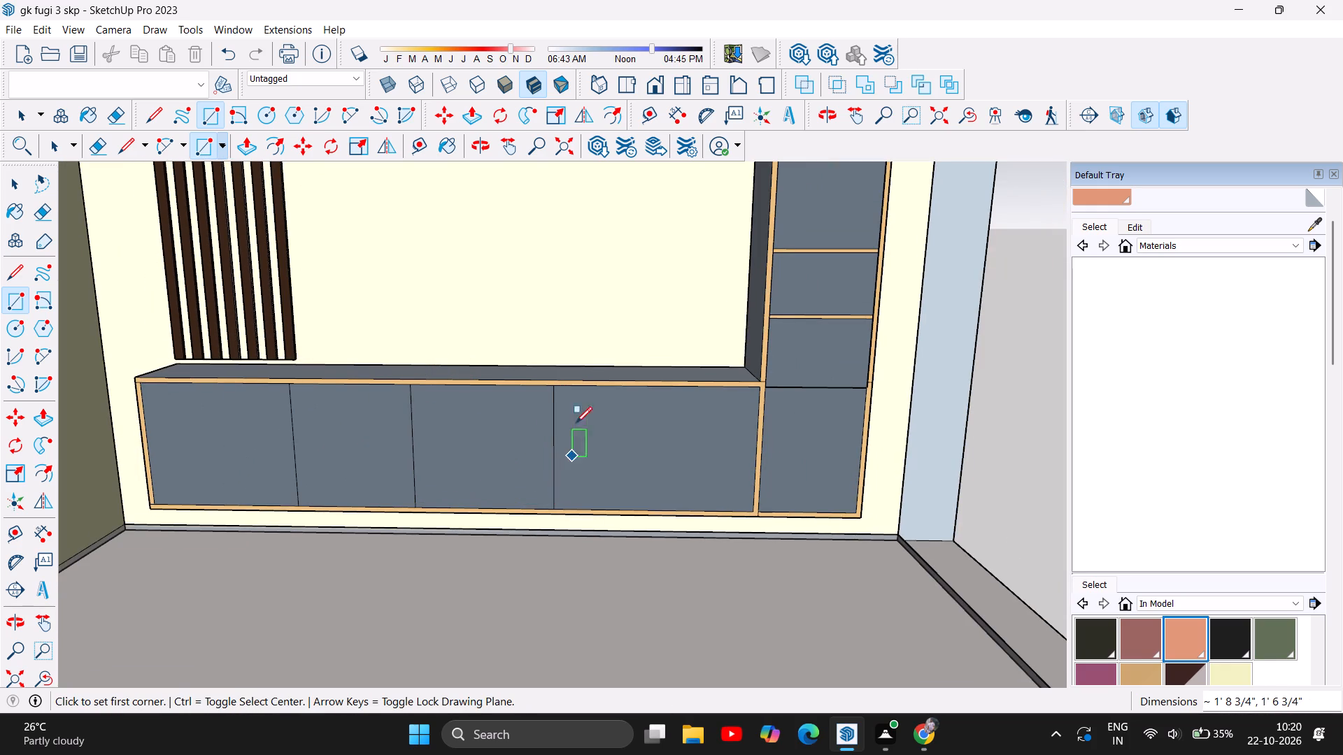
left_click(554, 384)
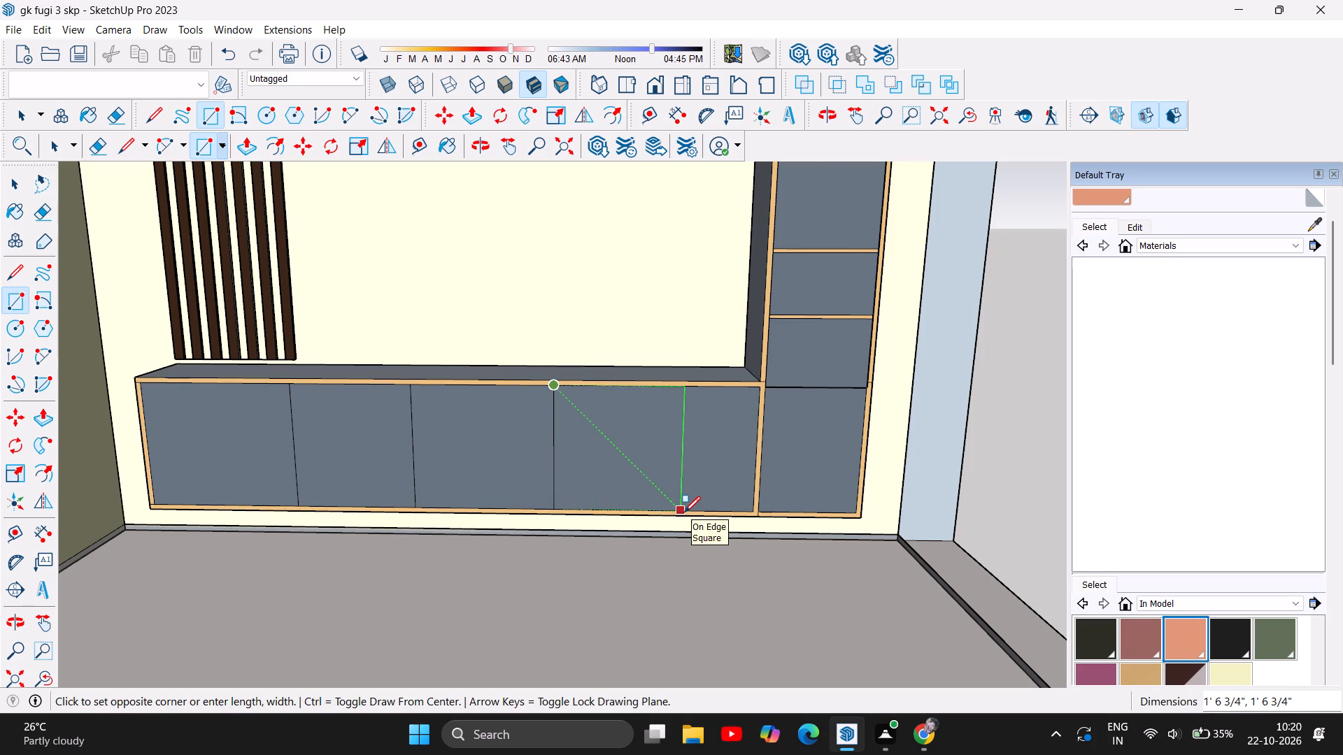
left_click(655, 506)
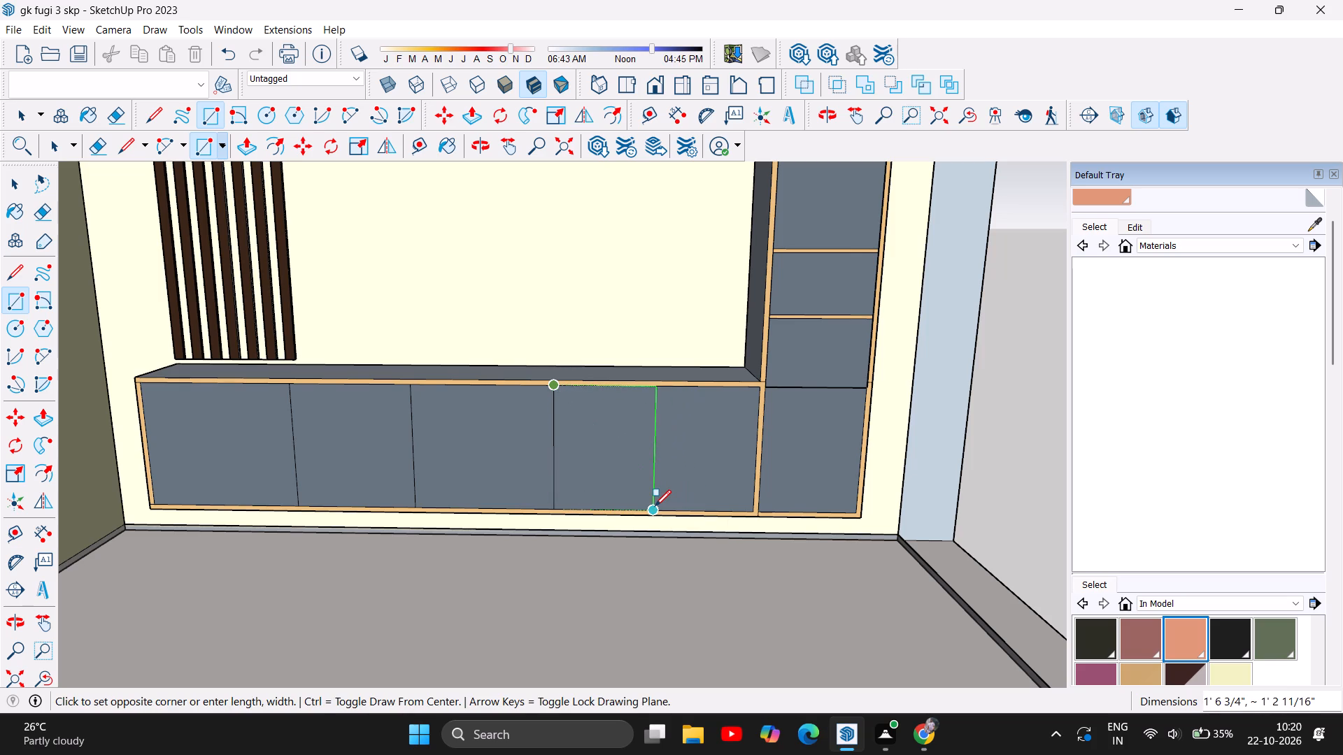
scroll(523, 633, "down", 5)
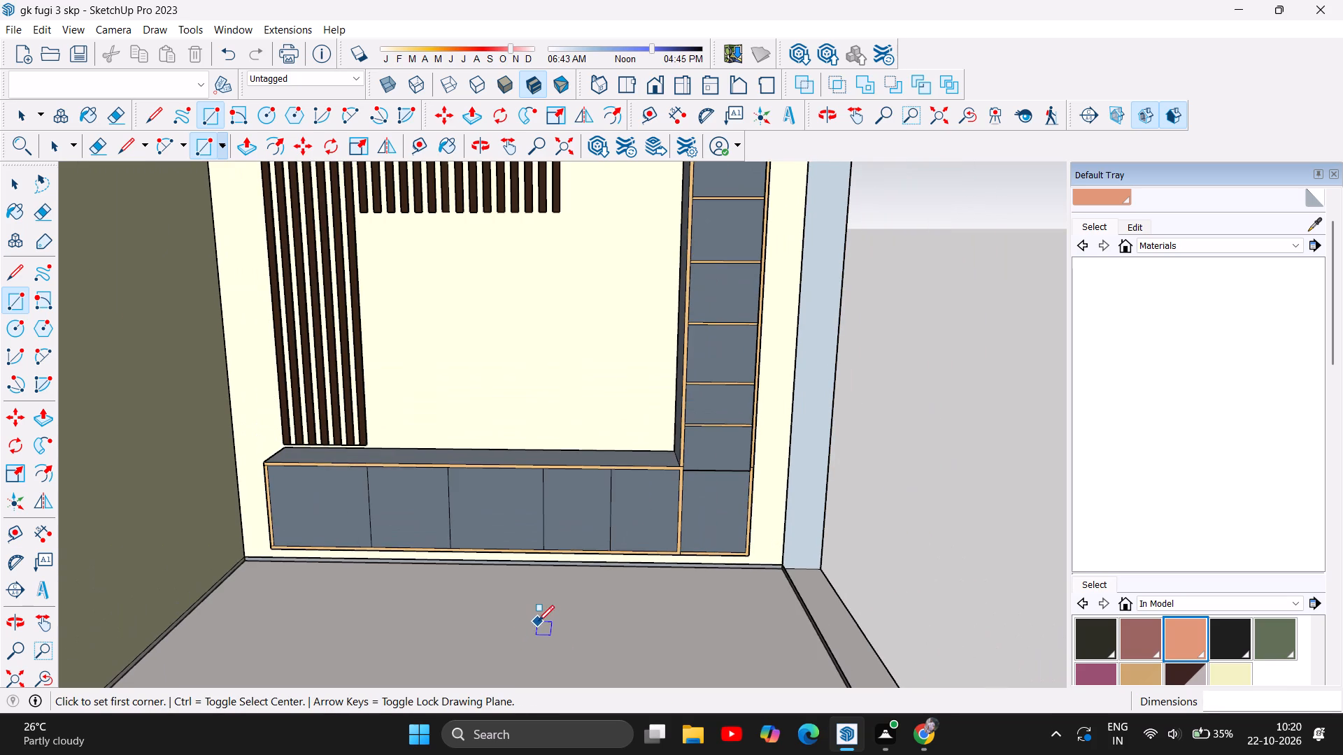
key("Escape")
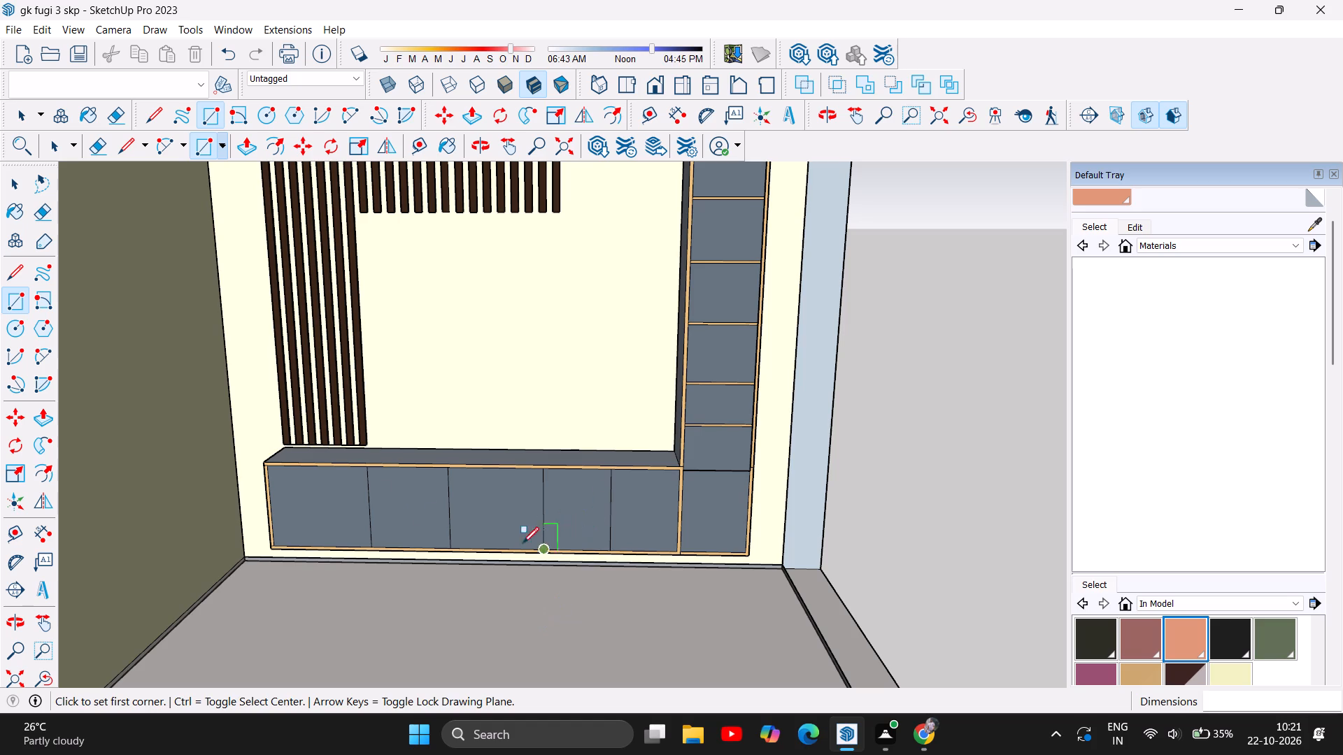
Draw a two-point arc hanging from the top corners of the first door at the slat end, bulging down about 11 7/8".
scroll(323, 529, "up", 5)
scroll(383, 509, "down", 3)
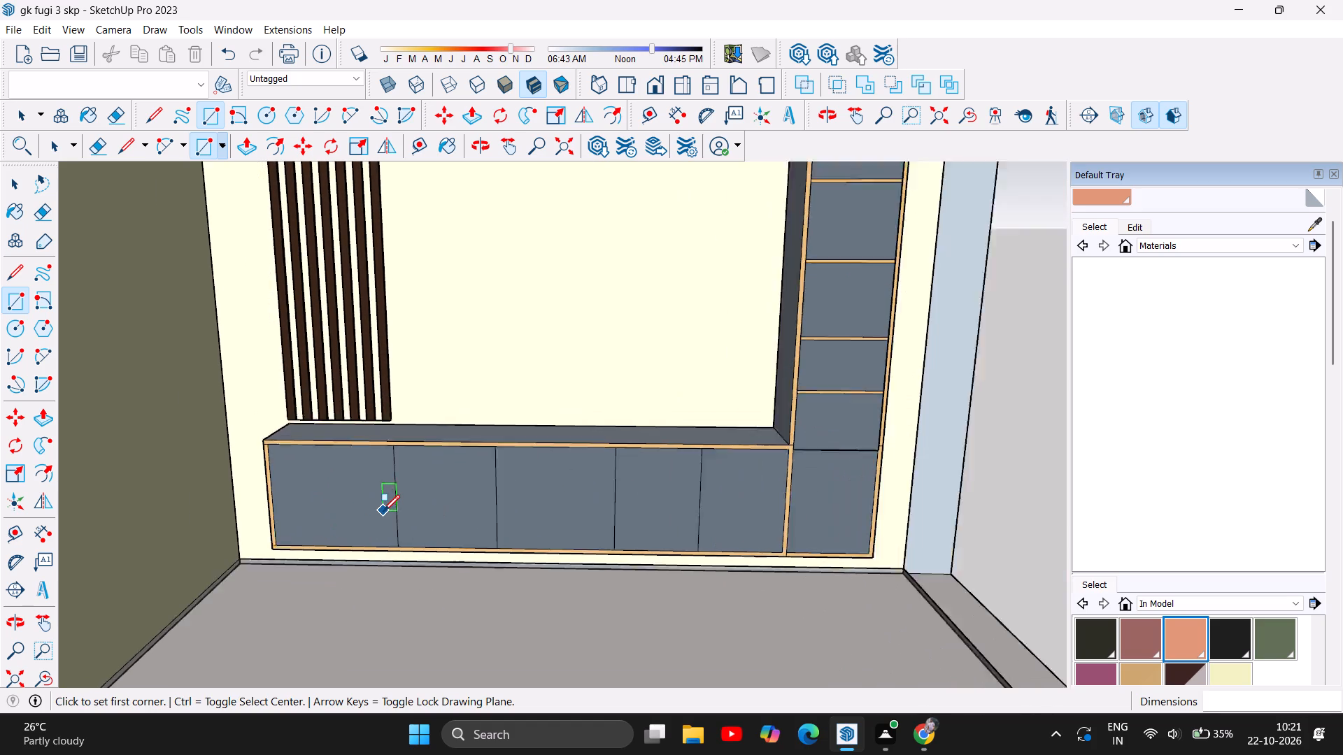
scroll(383, 511, "down", 4)
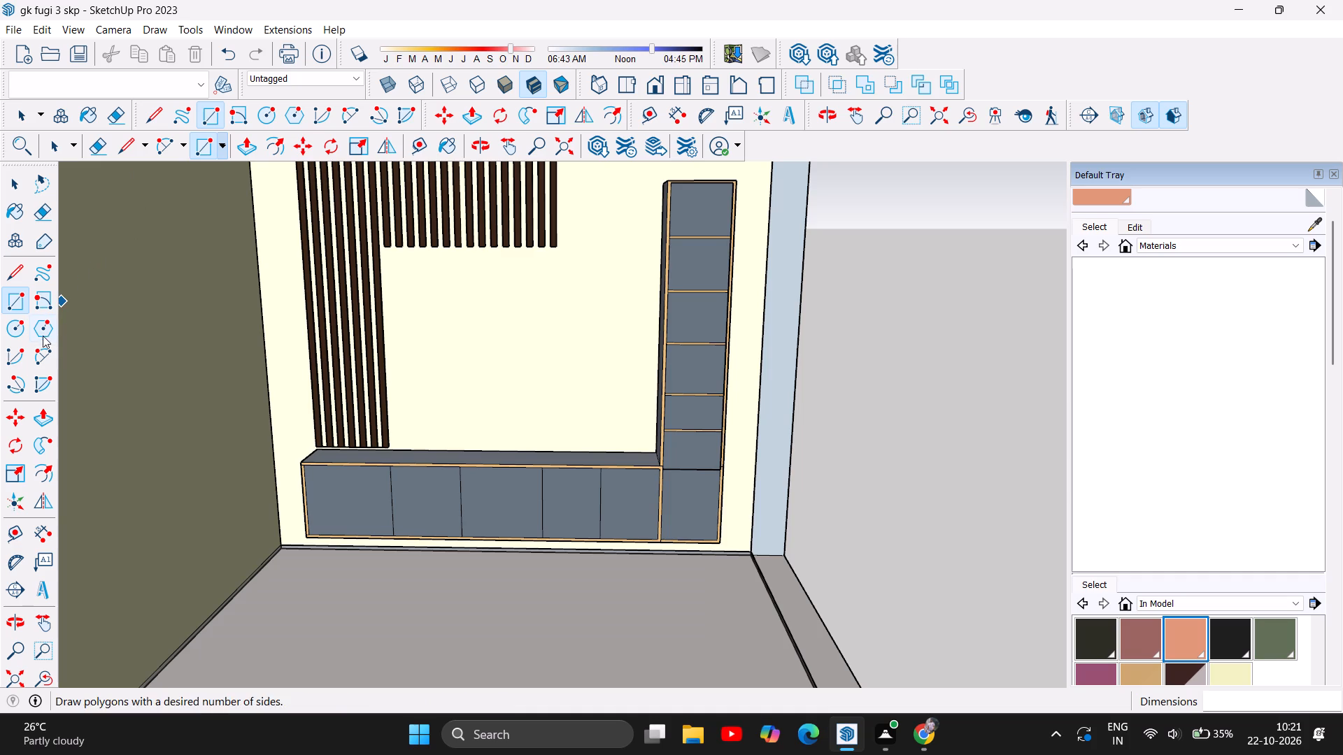
left_click(47, 361)
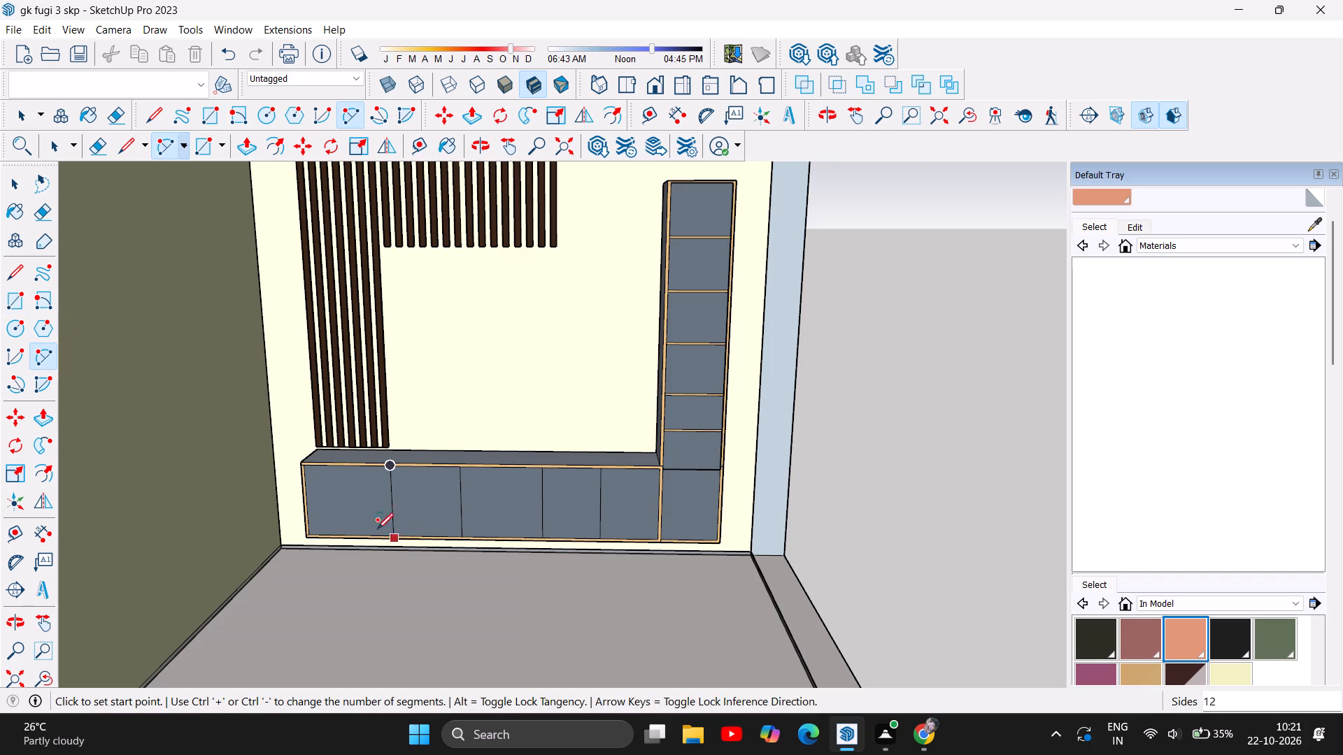
scroll(350, 469, "up", 6)
scroll(320, 593, "up", 5)
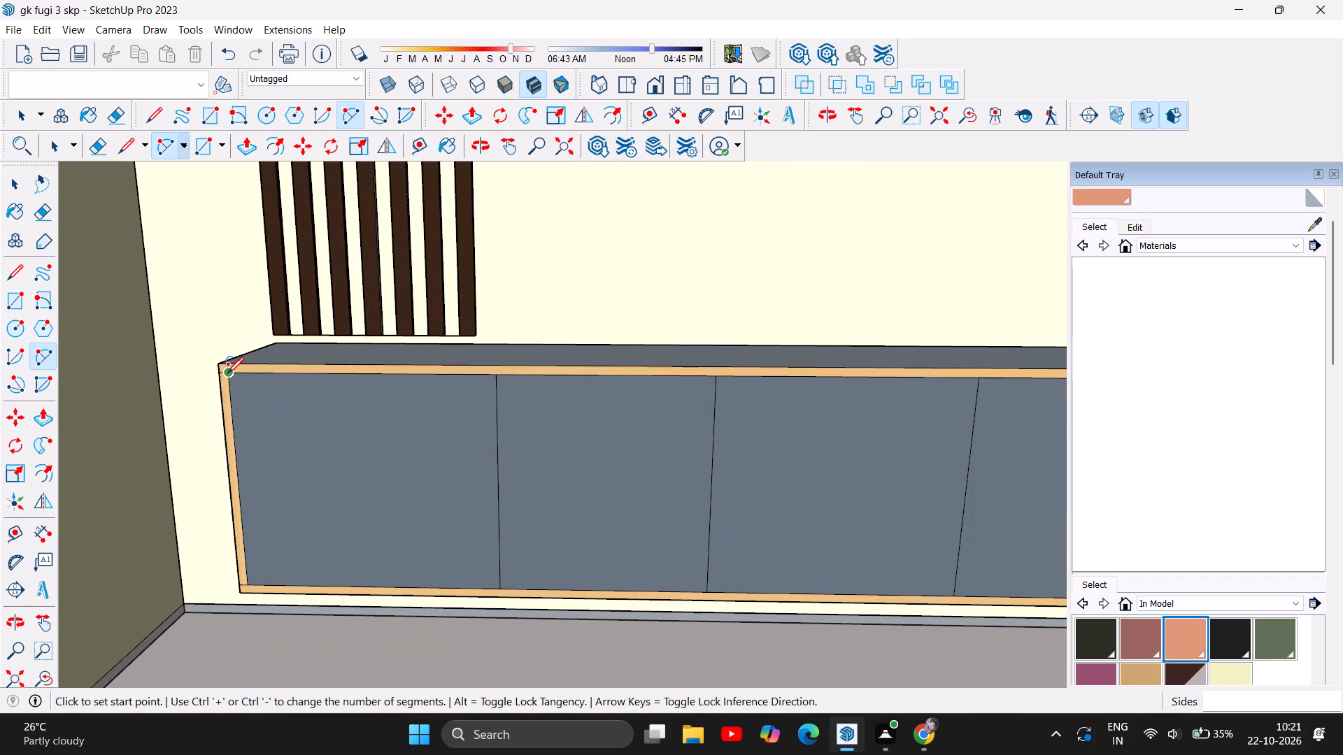
left_click(227, 372)
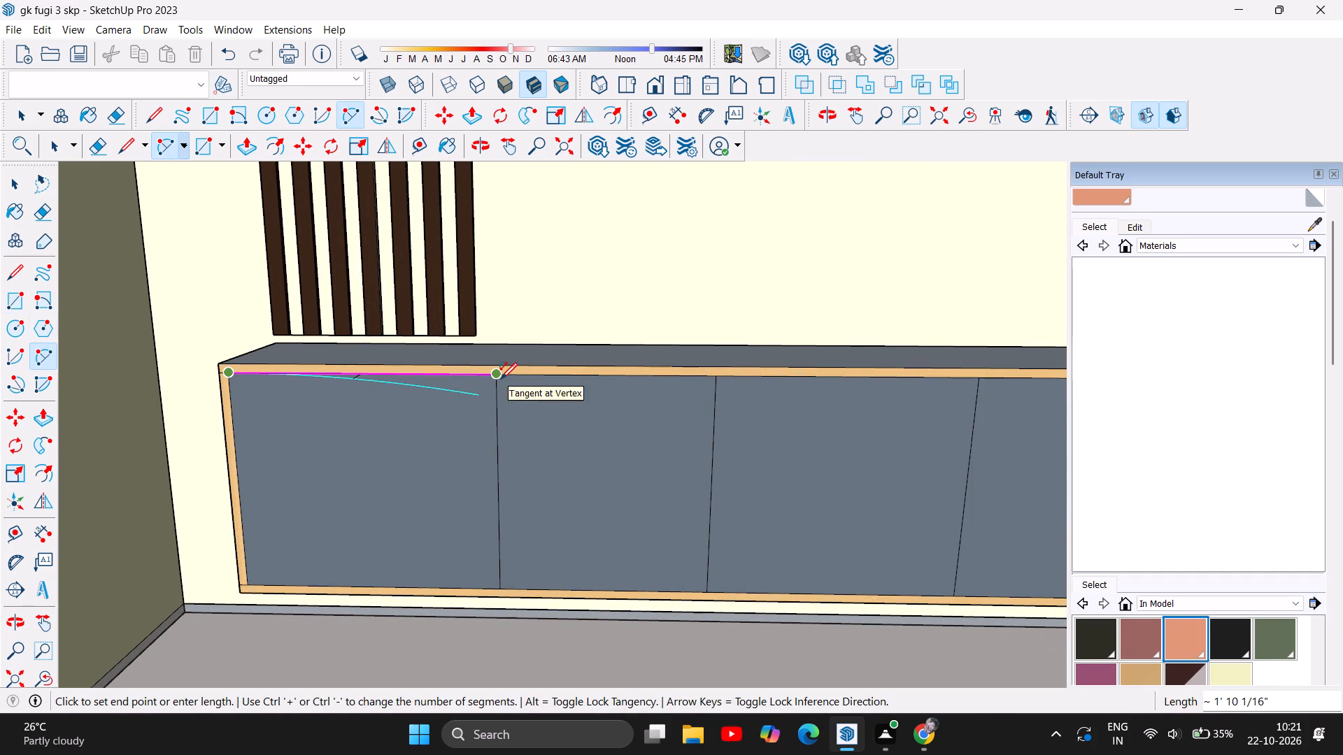
left_click(492, 377)
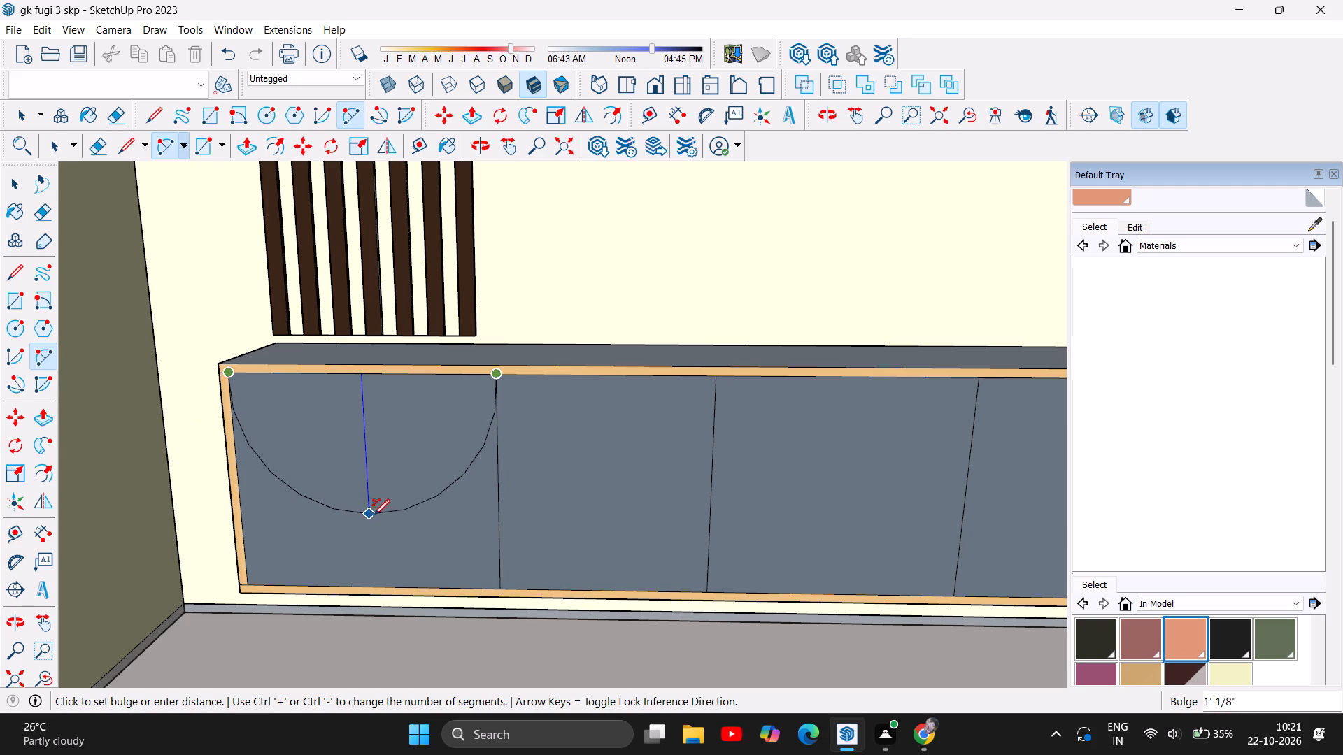
left_click(367, 512)
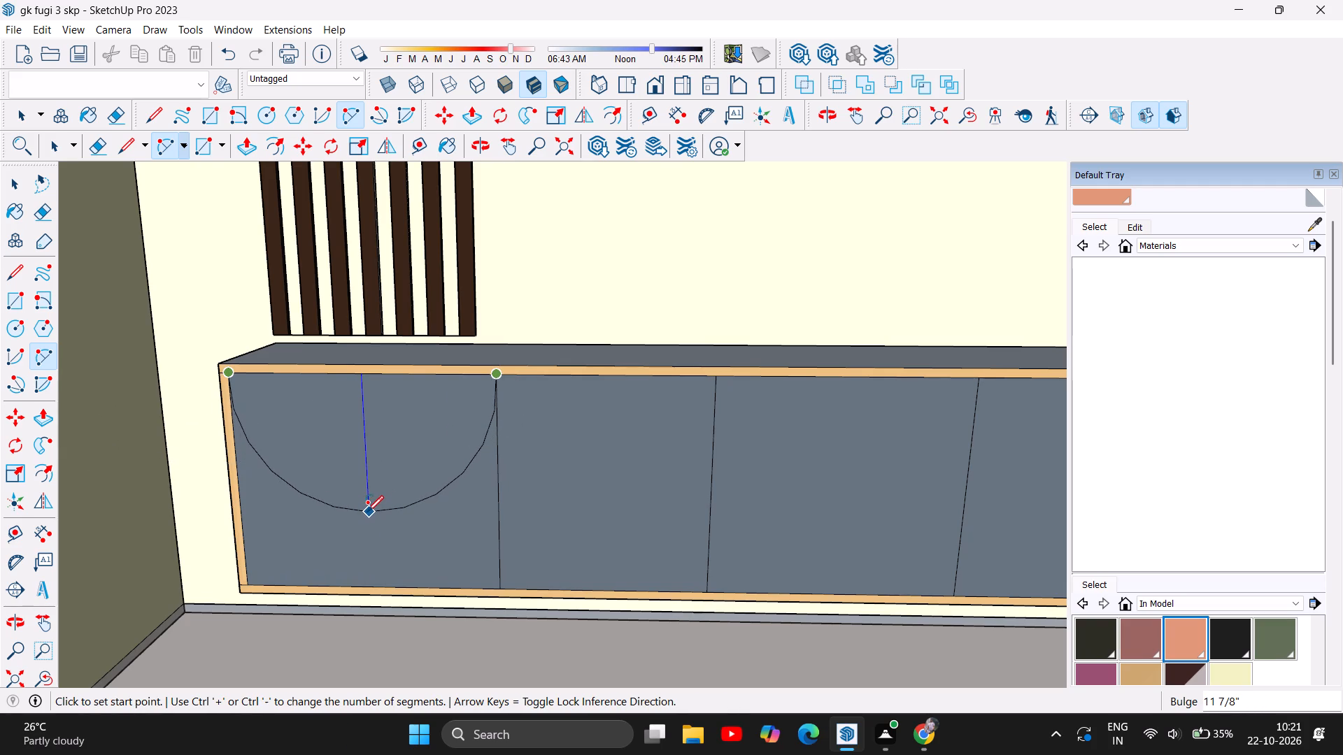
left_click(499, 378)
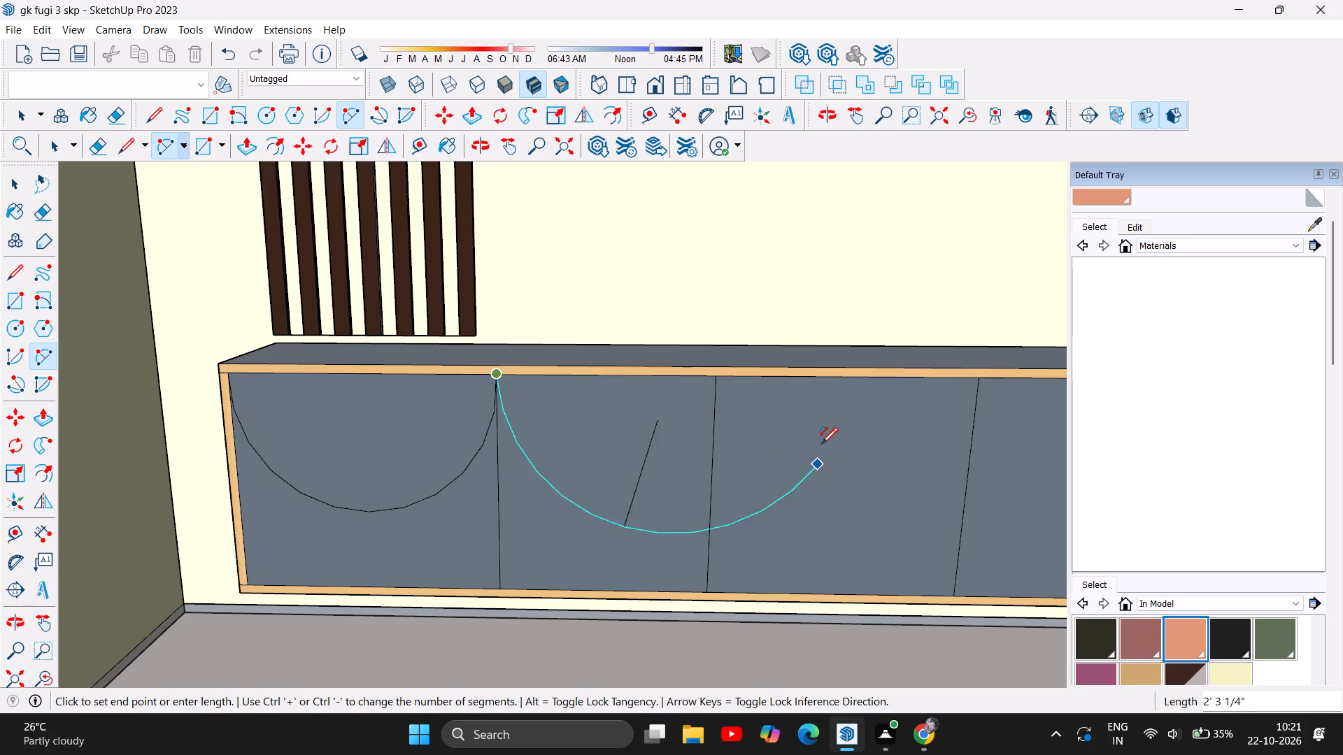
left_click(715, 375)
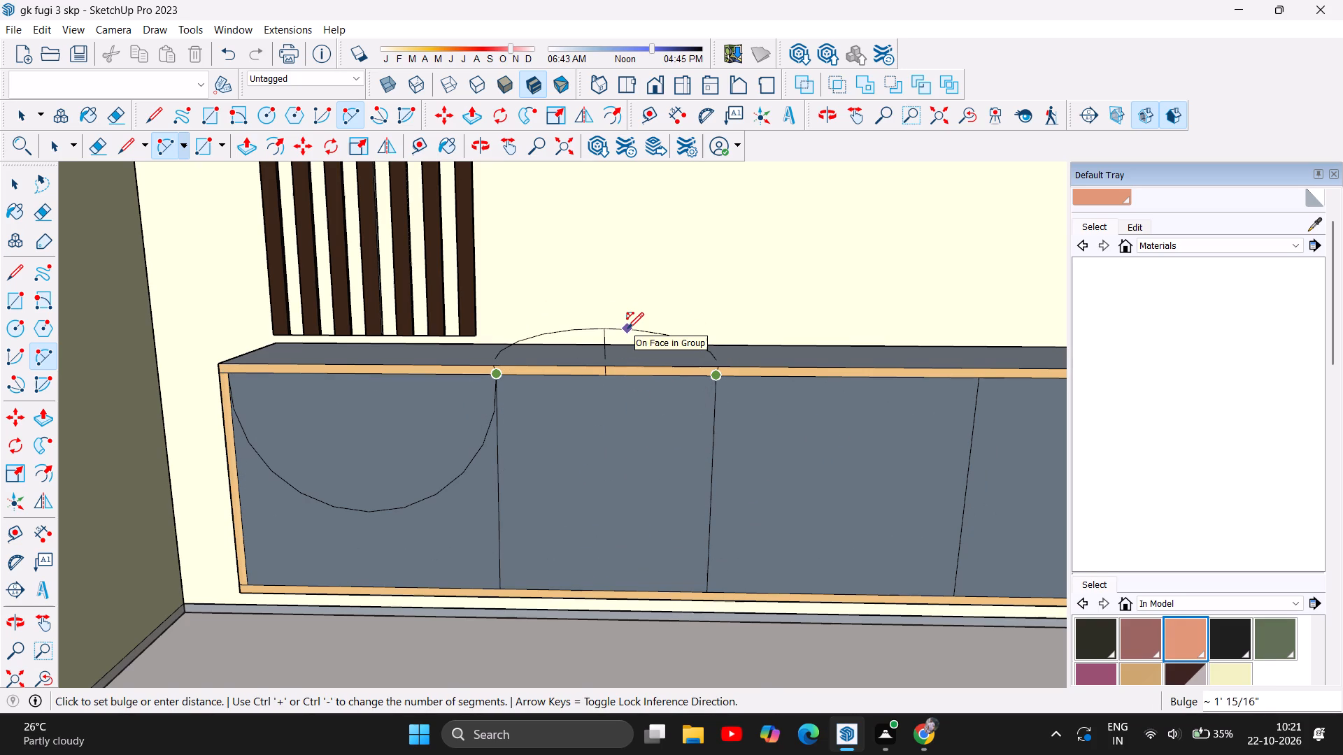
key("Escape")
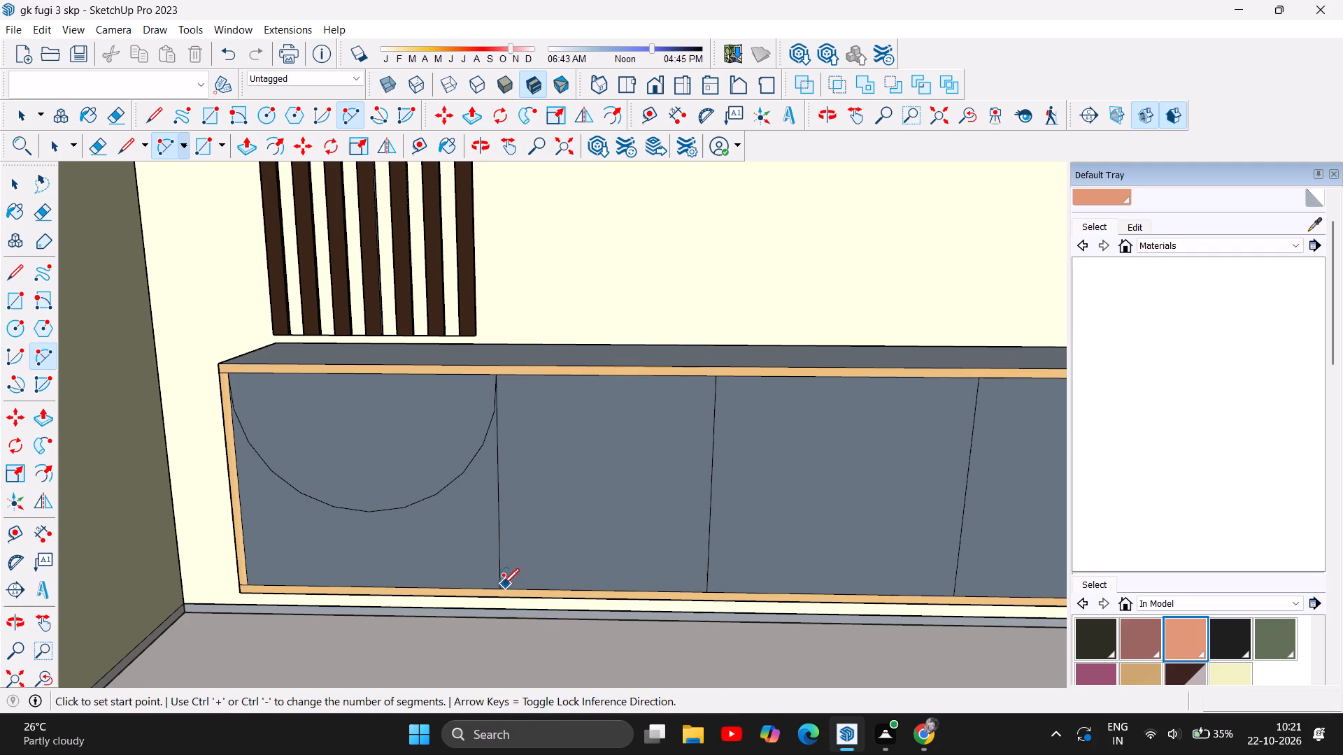
Draw an arc between the bottom corners of the second door, about 1' 5 3/4" wide, bulging up about 10 15/16".
left_click(502, 585)
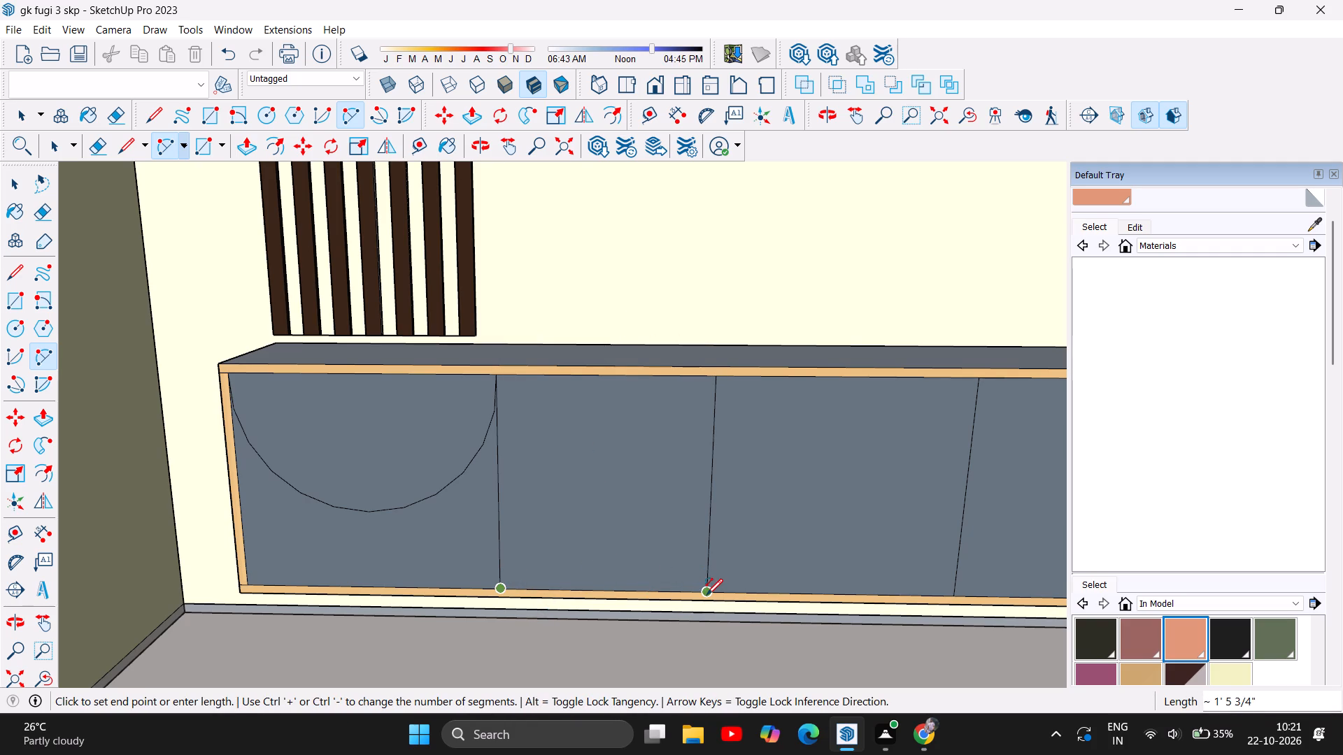
double_click(706, 595)
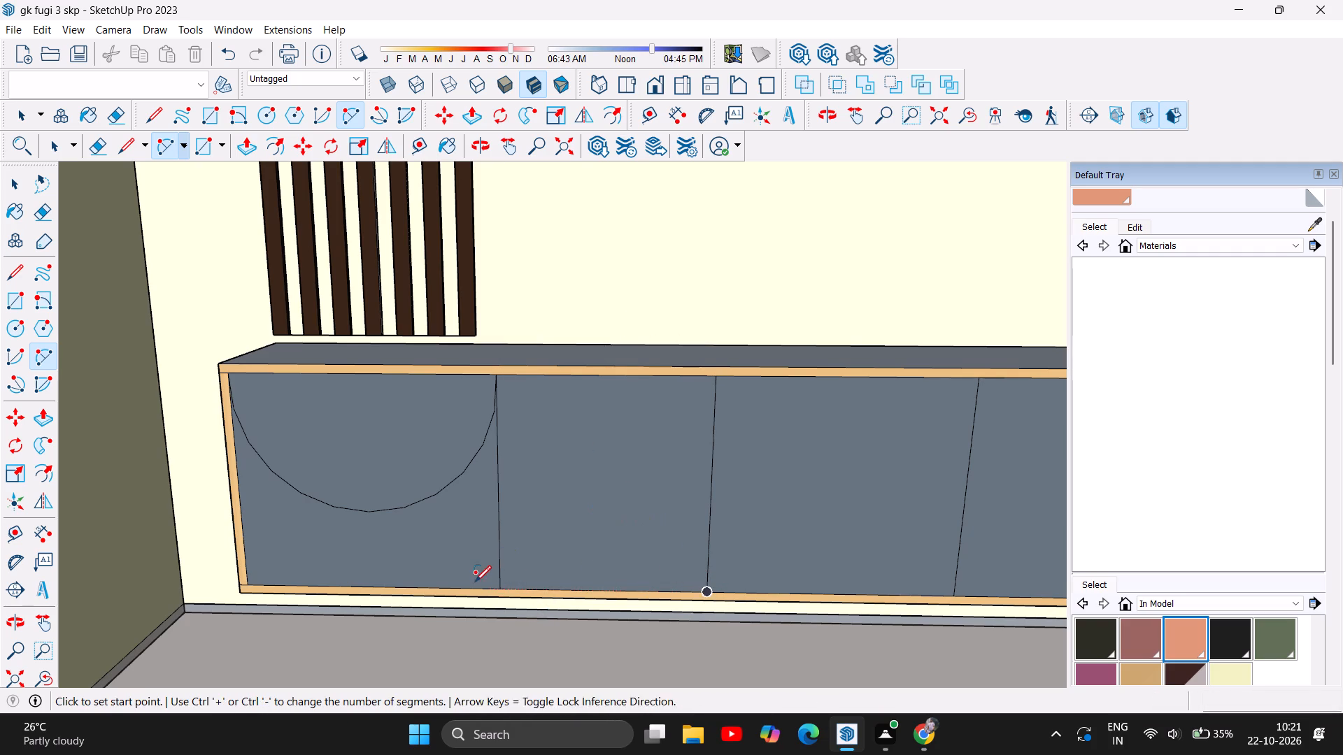
left_click(499, 589)
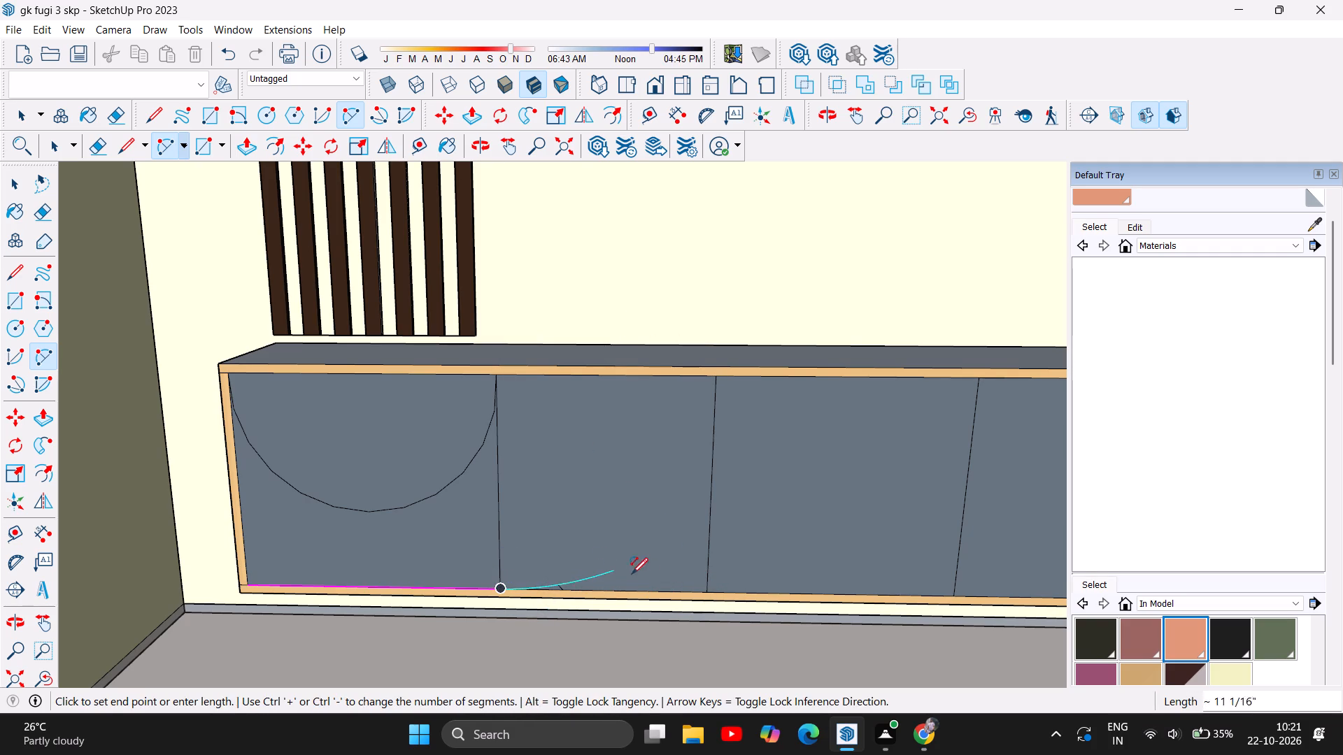
left_click(707, 594)
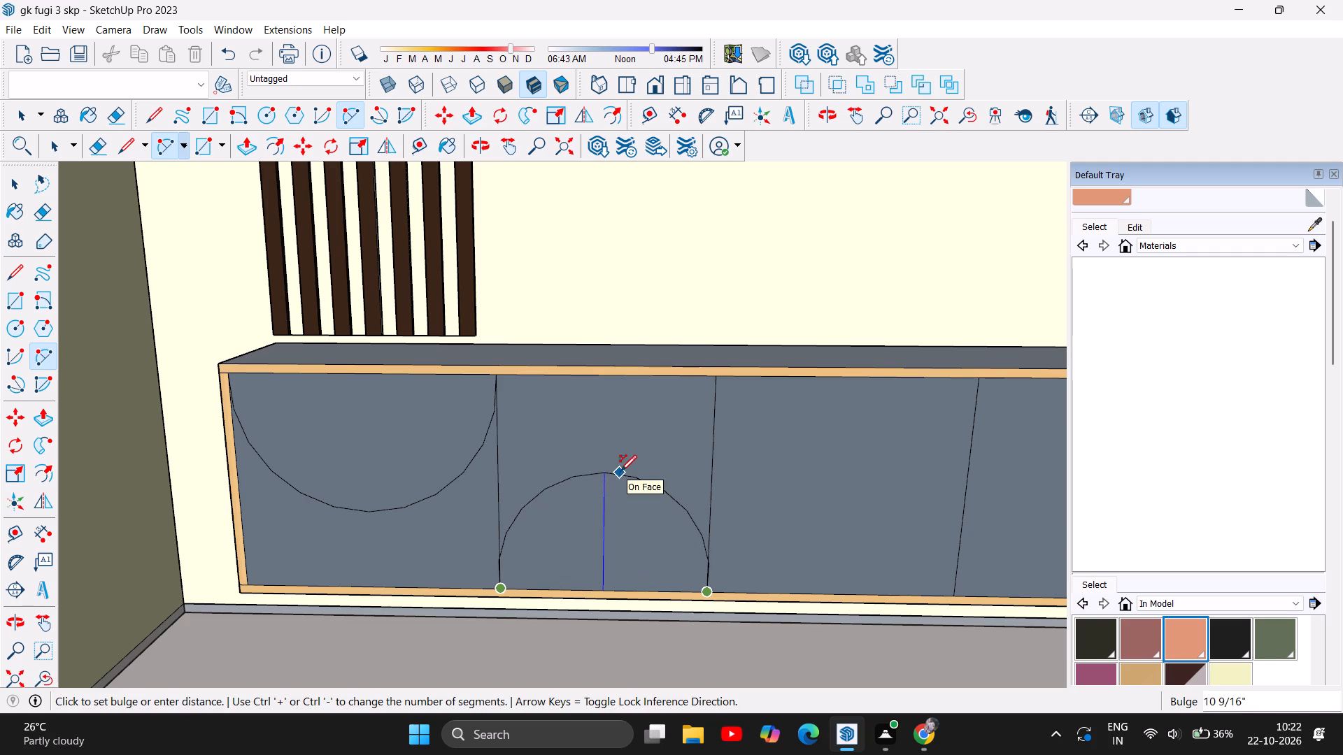
left_click(620, 468)
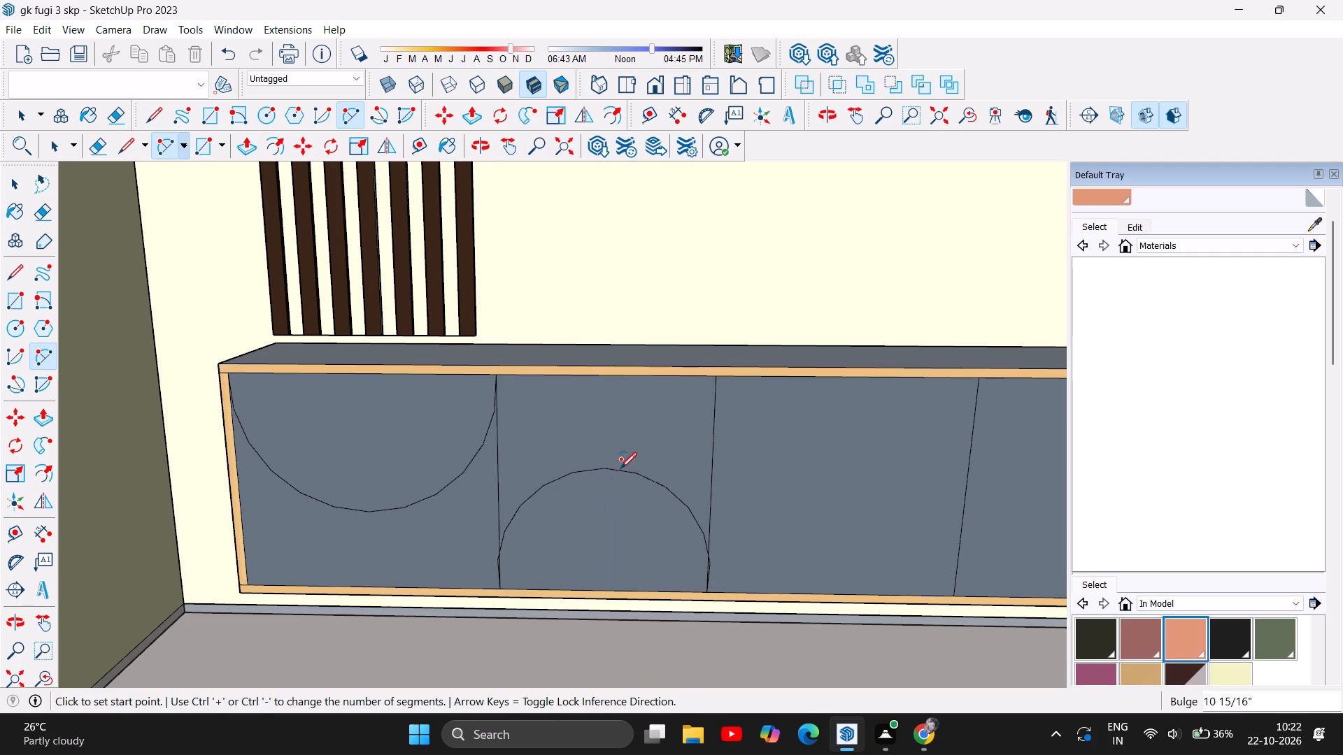
Draw an arc between the top corners of the third door on the low cabinet, bulging down about 10 3/8".
scroll(250, 450, "down", 10)
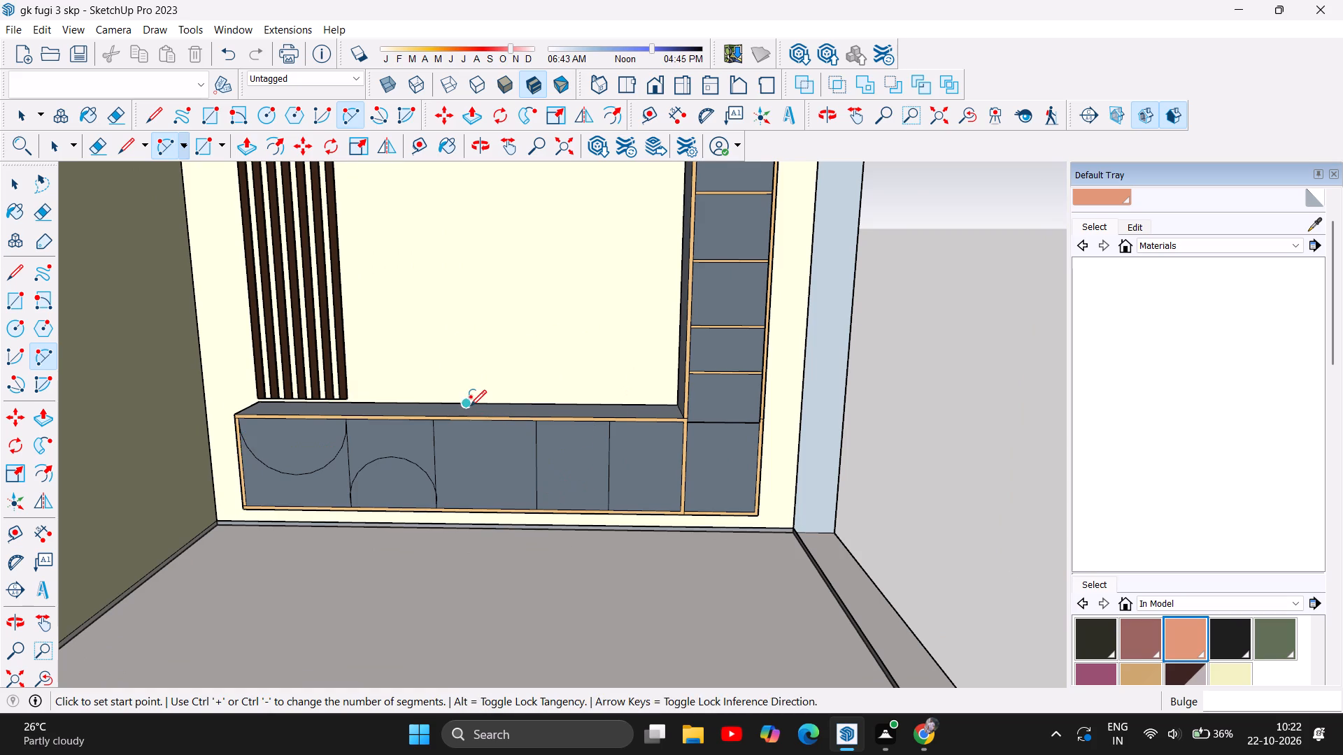
scroll(470, 406, "up", 7)
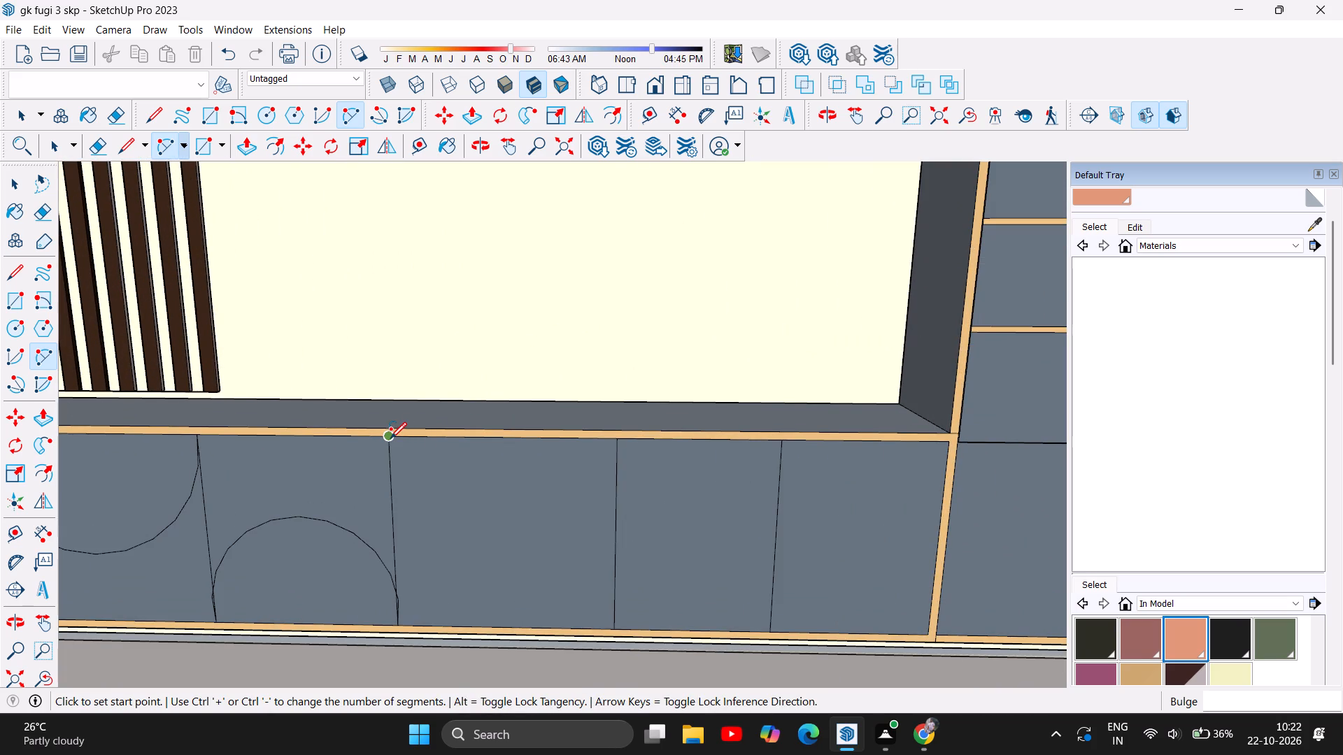
left_click(390, 438)
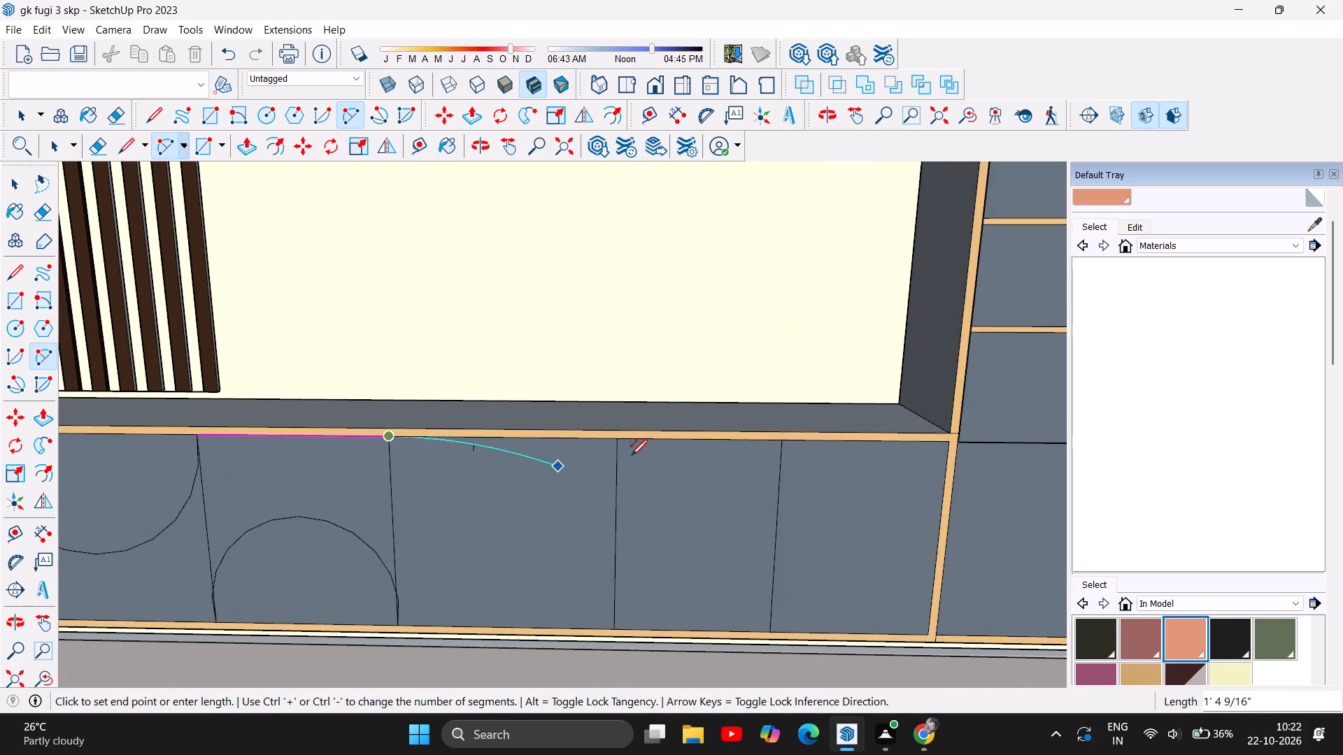
left_click(620, 436)
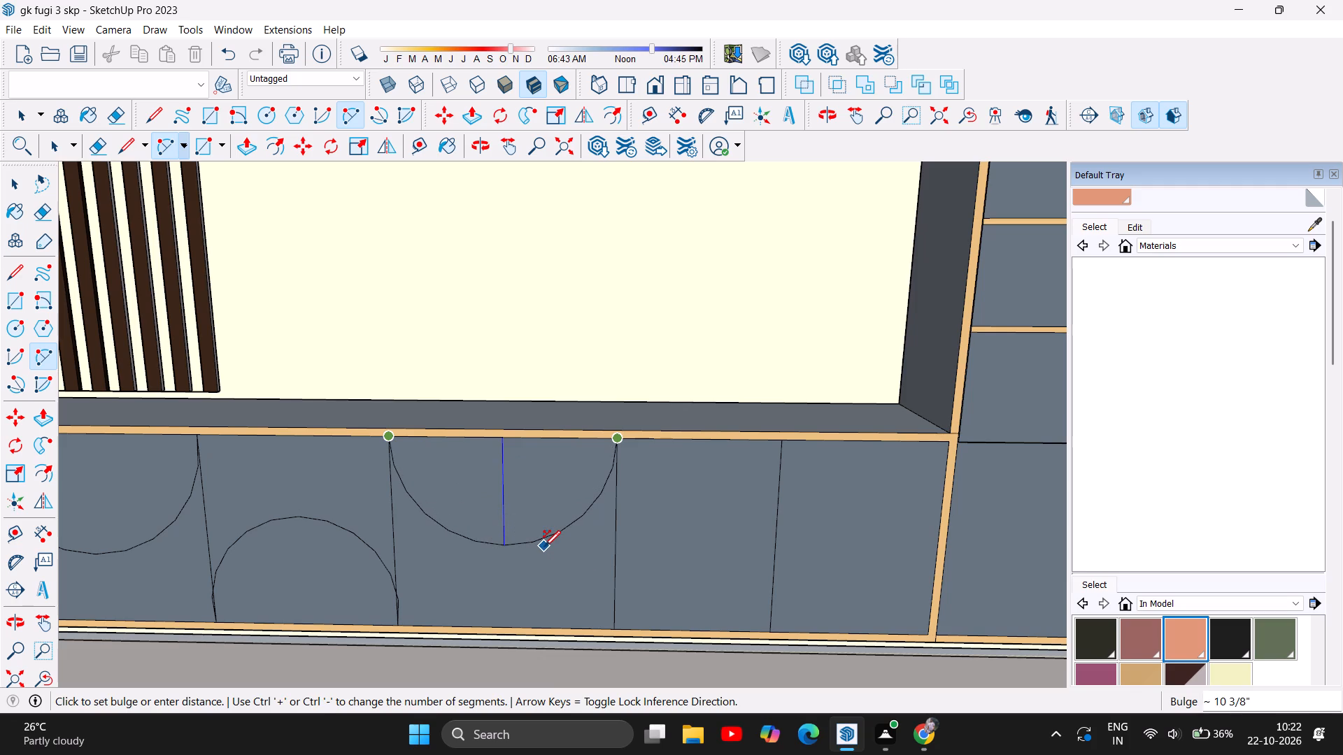
left_click(544, 547)
Draw an arc between the bottom corners of the fourth door, about 1' 2 11/16" wide, bulging up about 9".
scroll(261, 552, "down", 8)
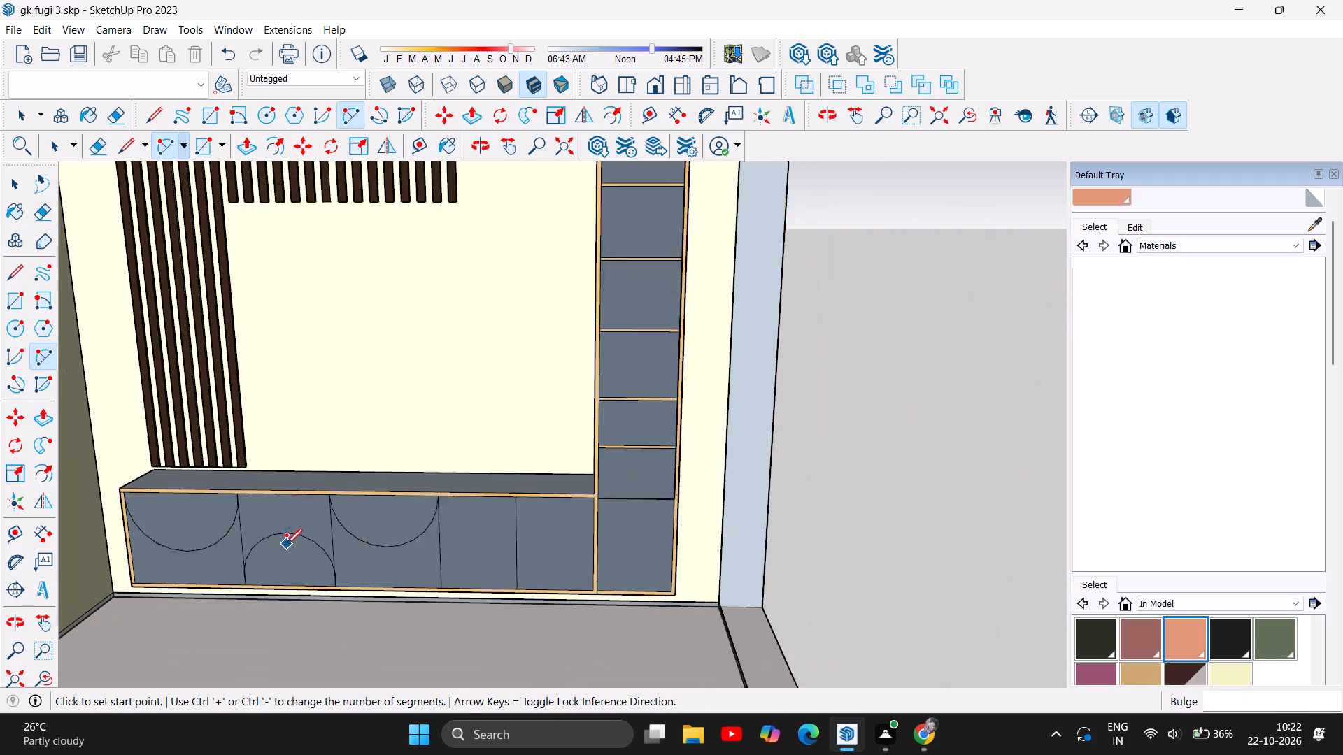
scroll(286, 545, "down", 1)
scroll(462, 575, "up", 2)
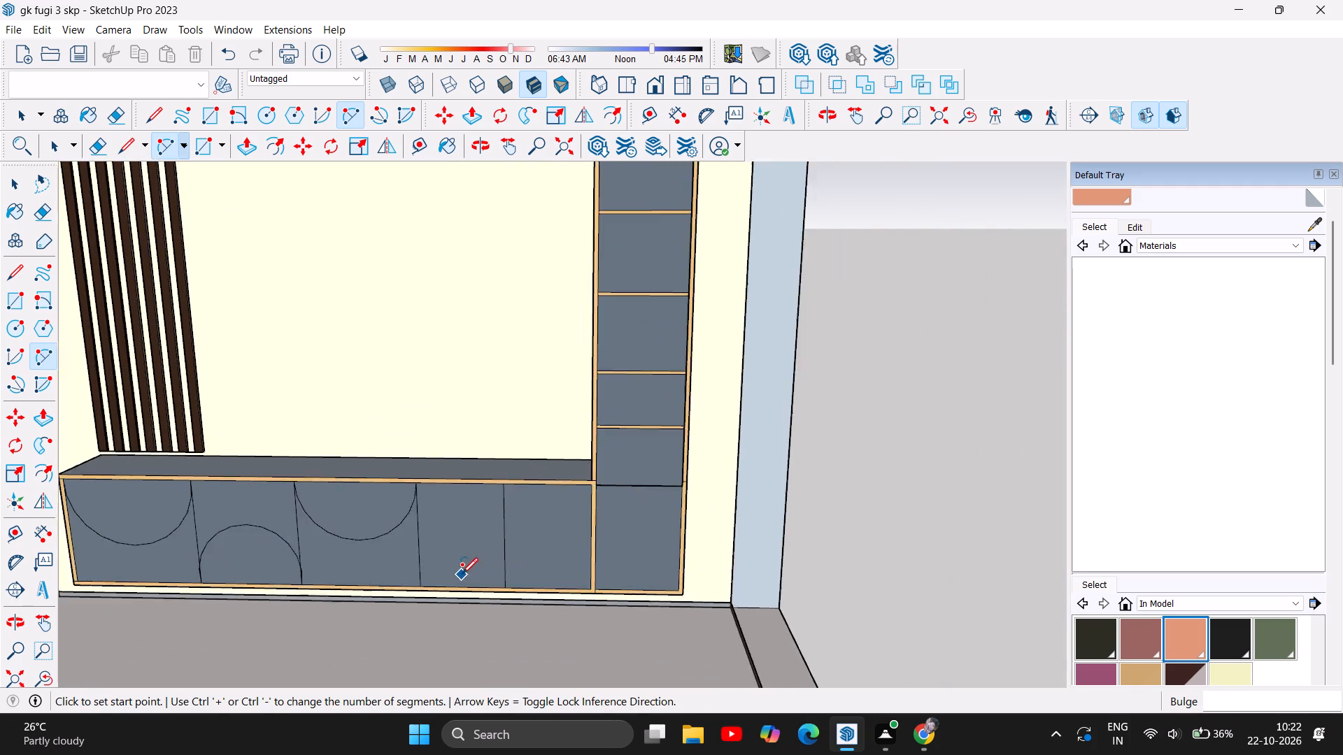
scroll(462, 574, "up", 3)
scroll(469, 570, "down", 7)
scroll(484, 581, "up", 7)
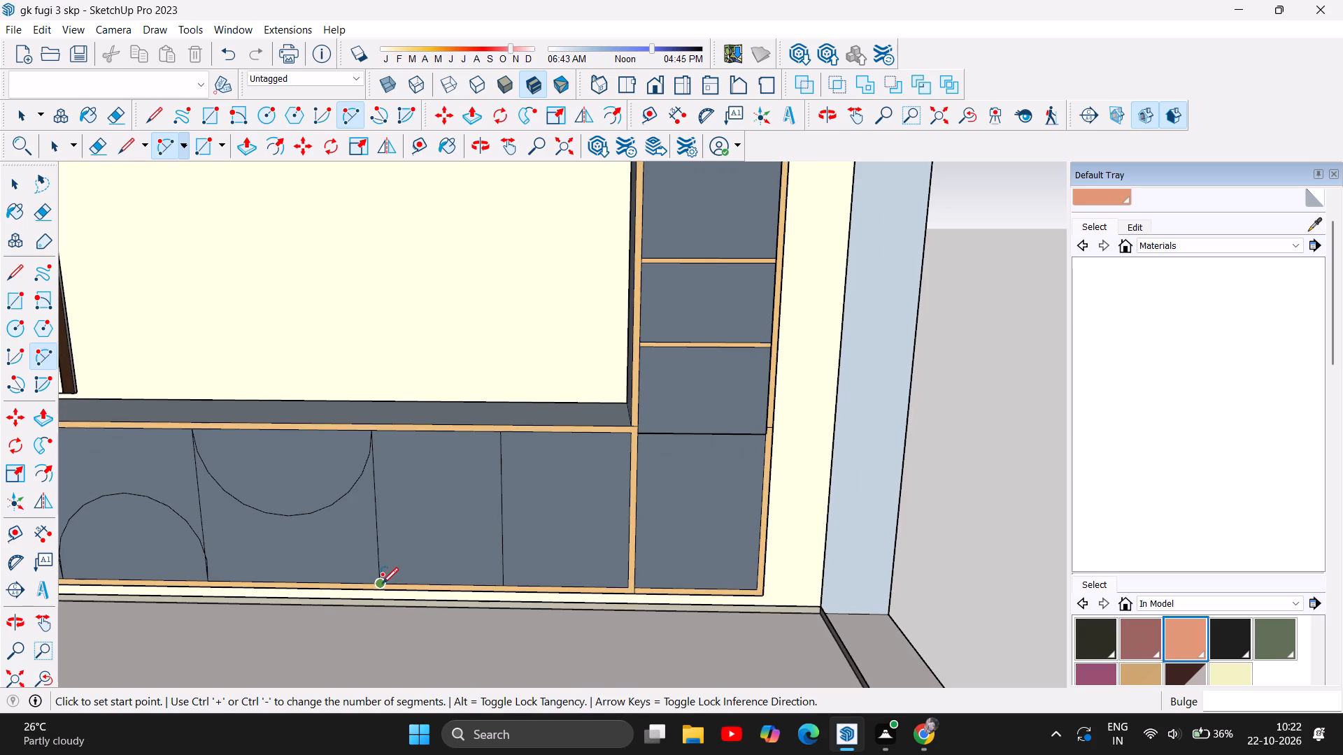
left_click(382, 583)
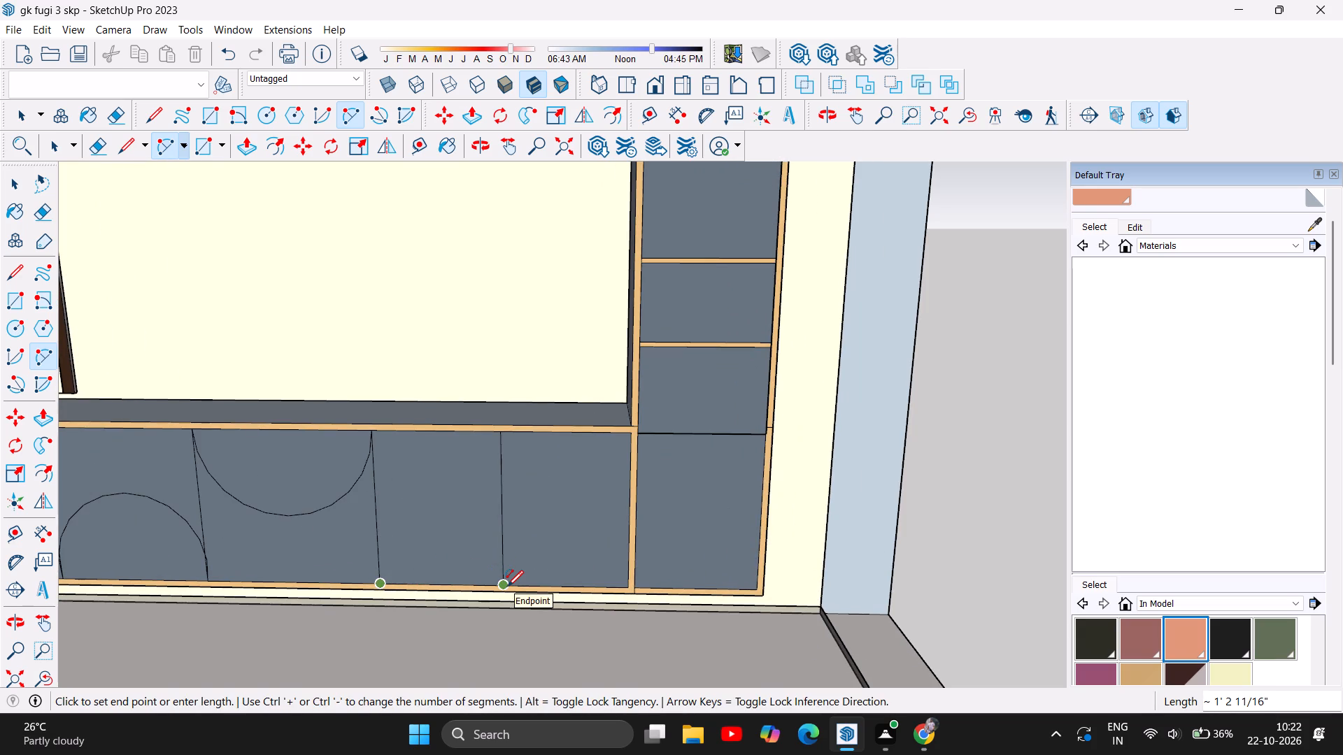
left_click(507, 587)
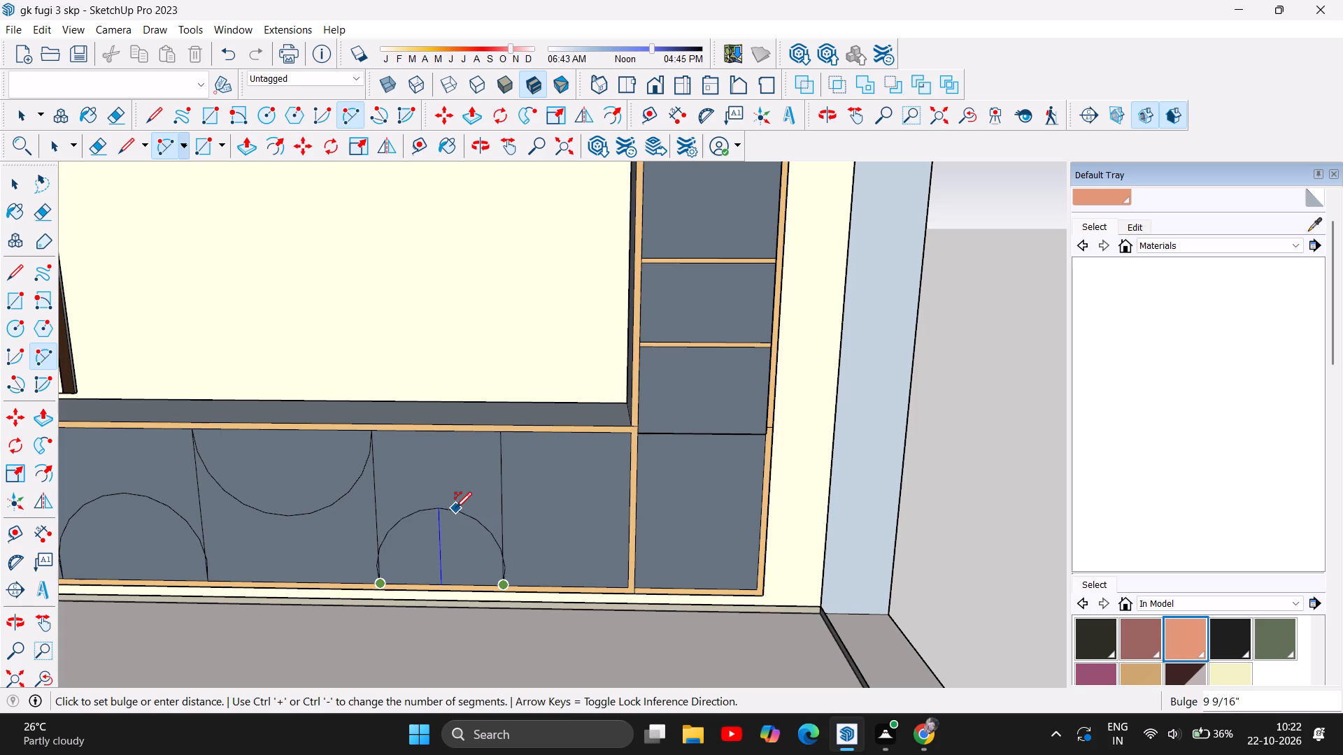
scroll(459, 512, "up", 2)
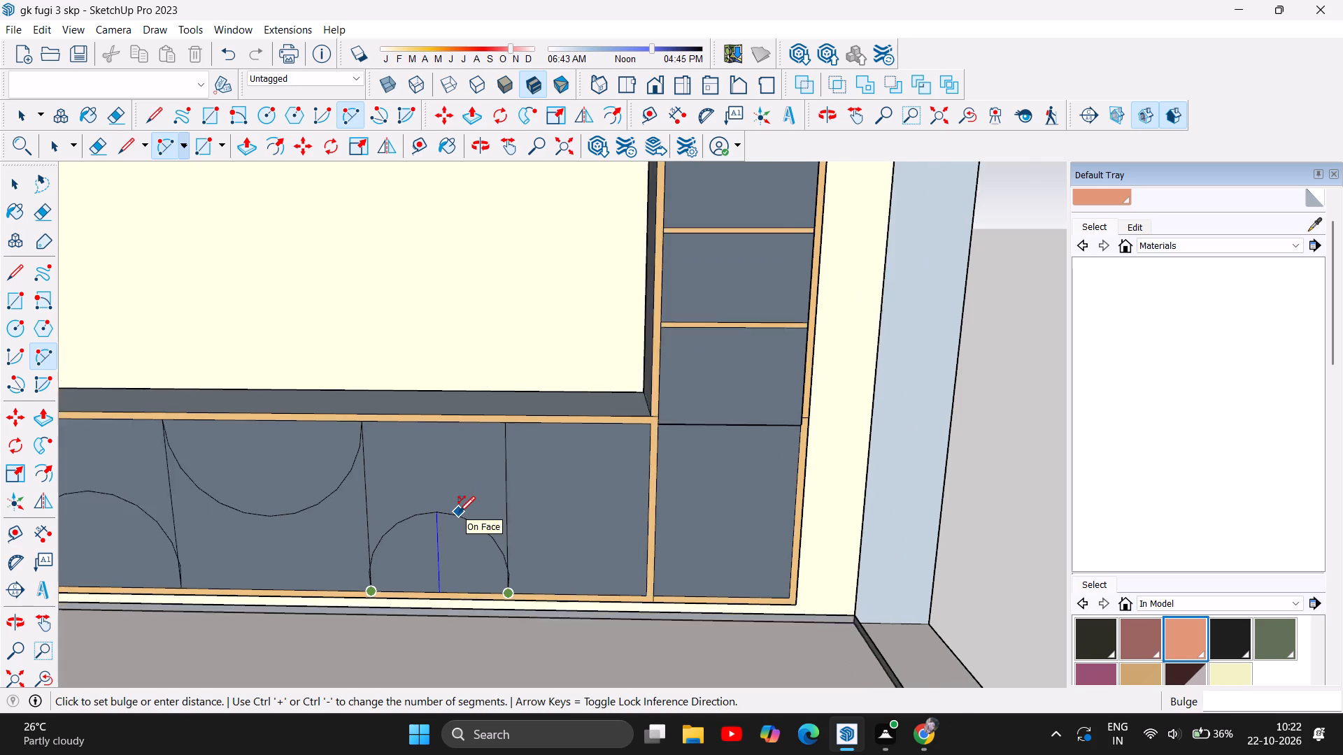
scroll(459, 512, "up", 6)
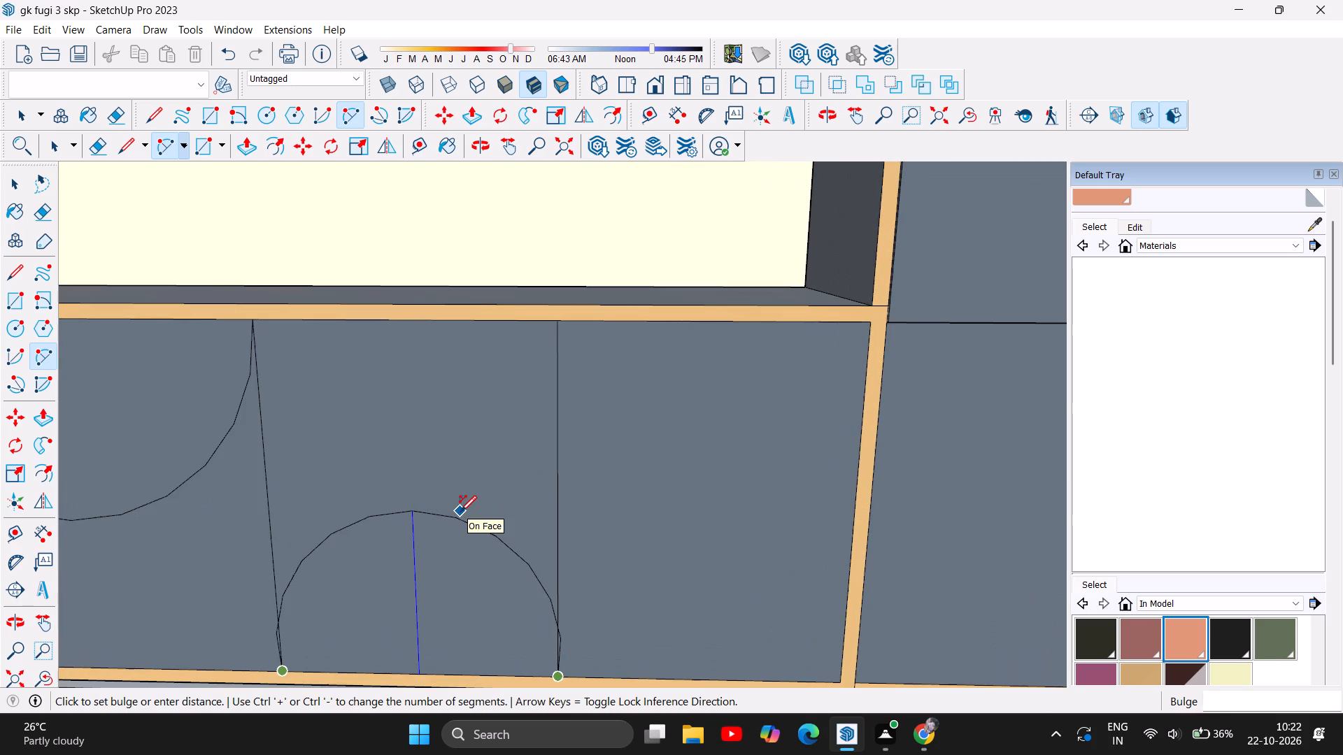
left_click(392, 512)
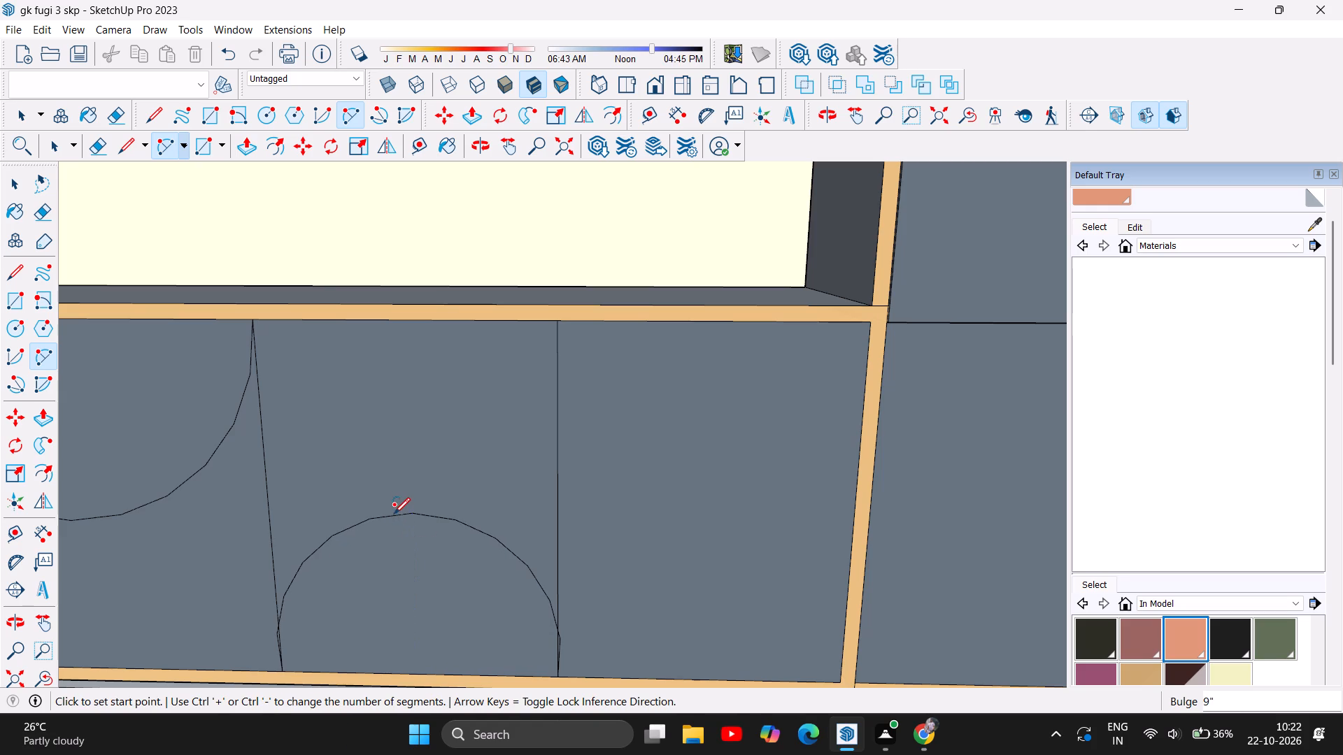
Draw a downward-bulging arc between the top corners of the fifth door, beside the tall shelf unit, continuing the alternating pattern.
scroll(458, 391, "down", 5)
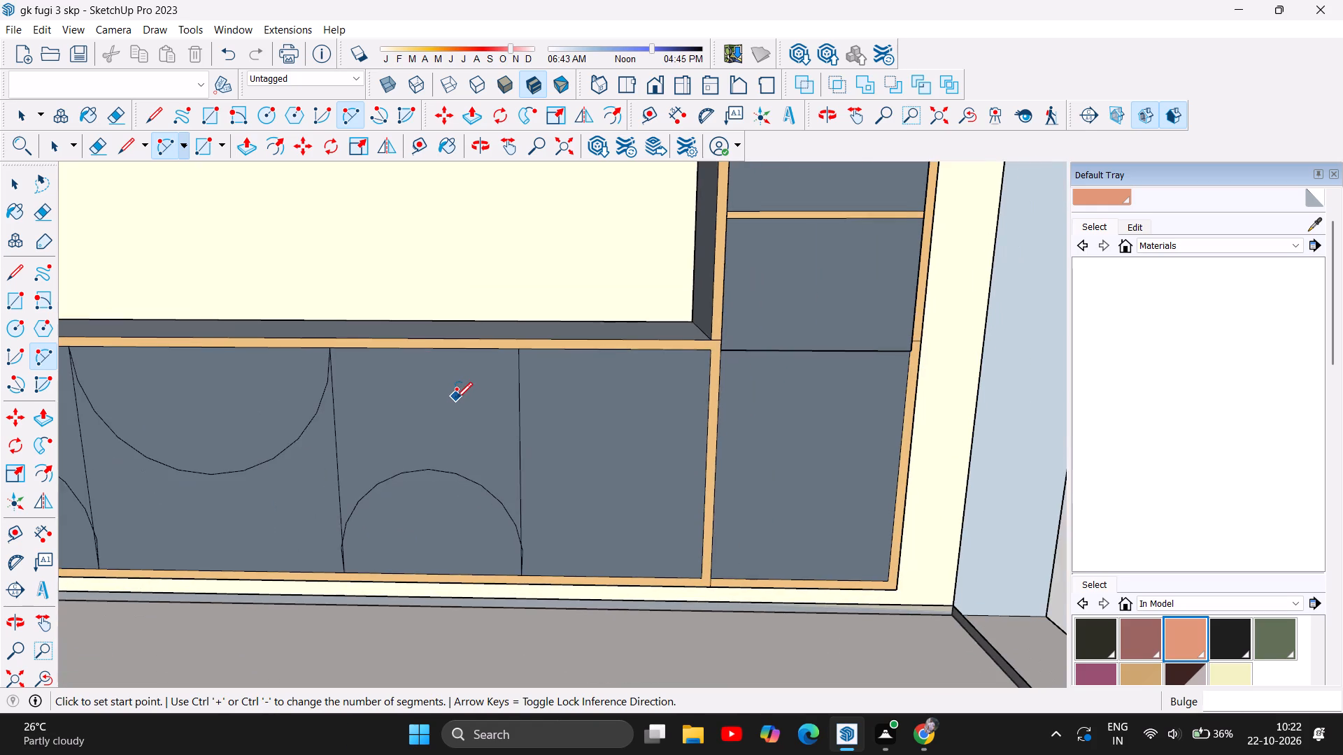
scroll(456, 398, "down", 1)
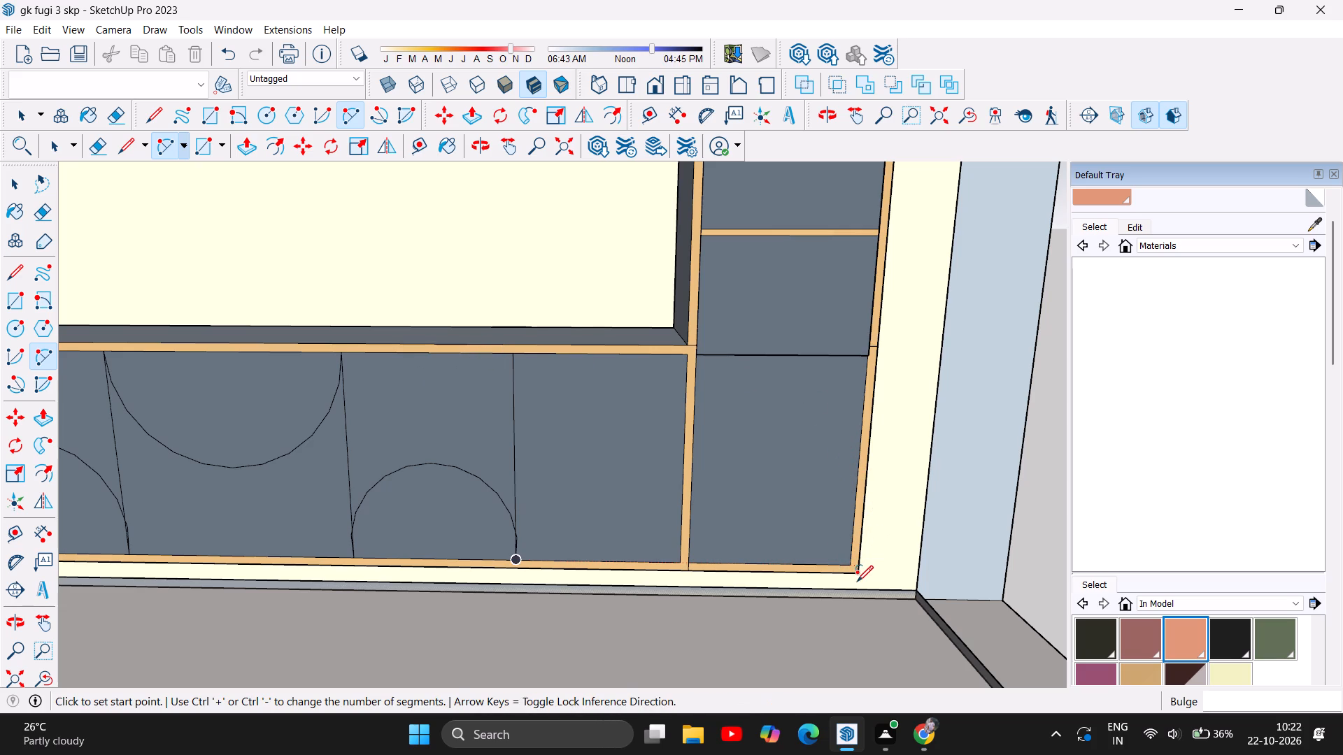
scroll(702, 338, "up", 5)
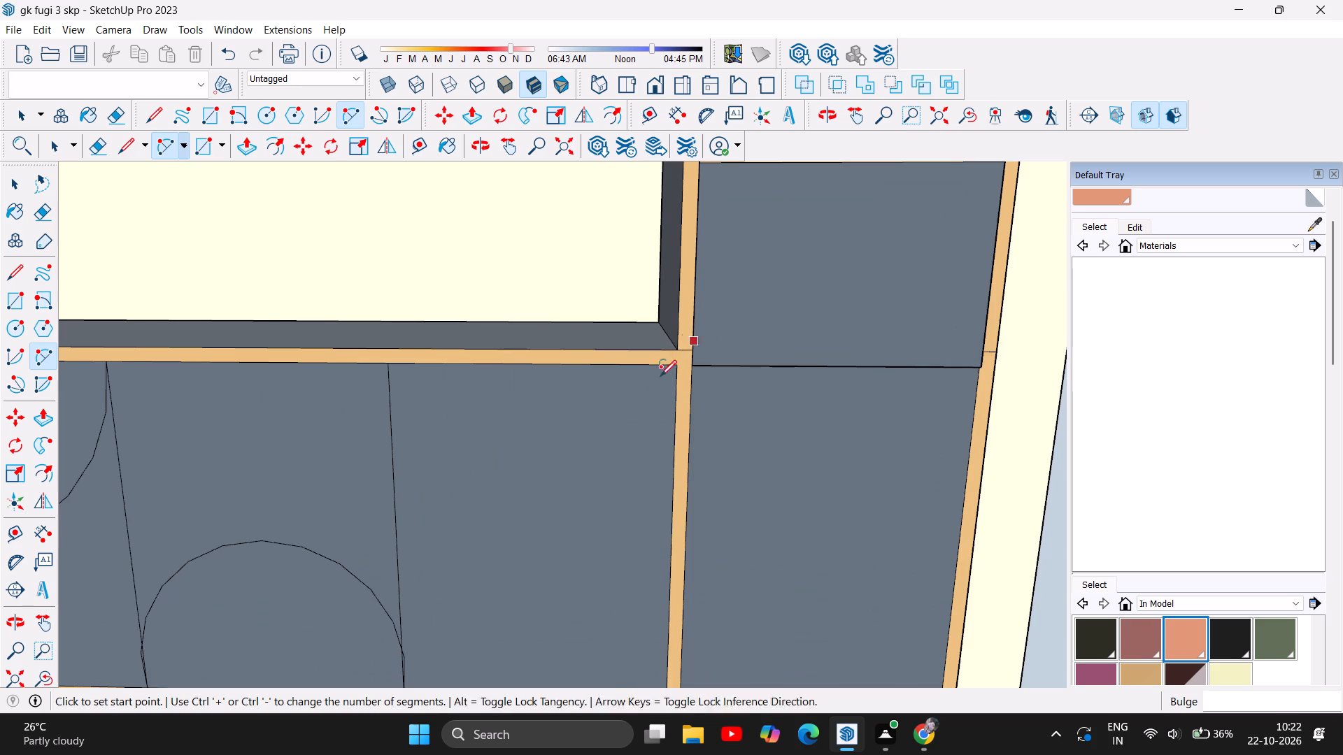
left_click(392, 361)
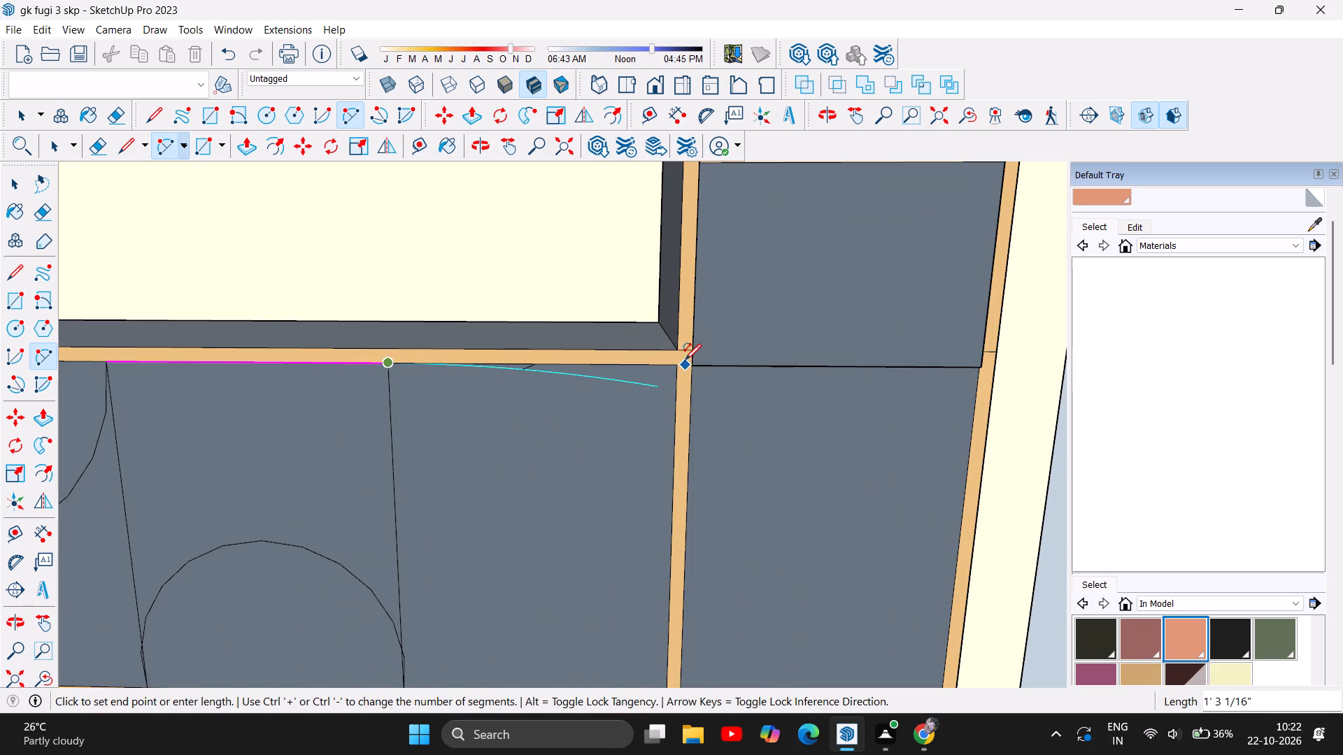
left_click(676, 364)
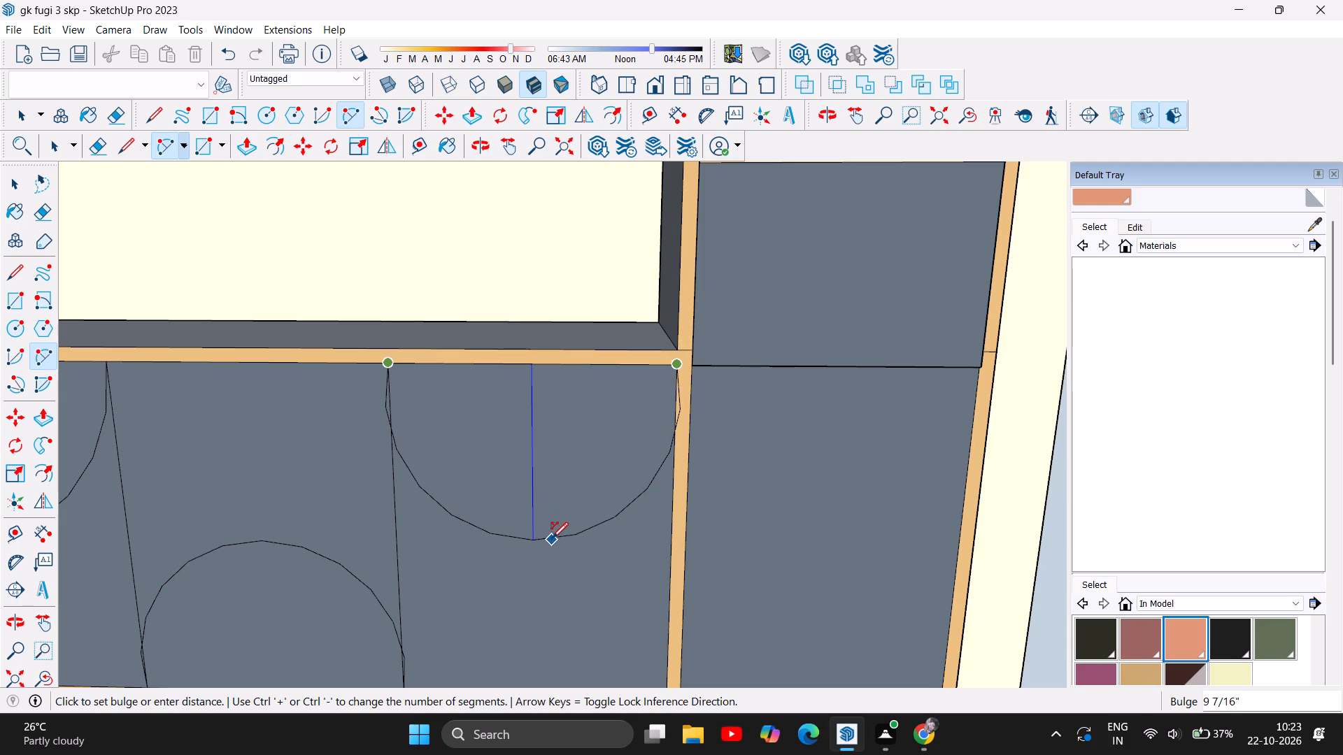
left_click(548, 524)
scroll(664, 417, "down", 5)
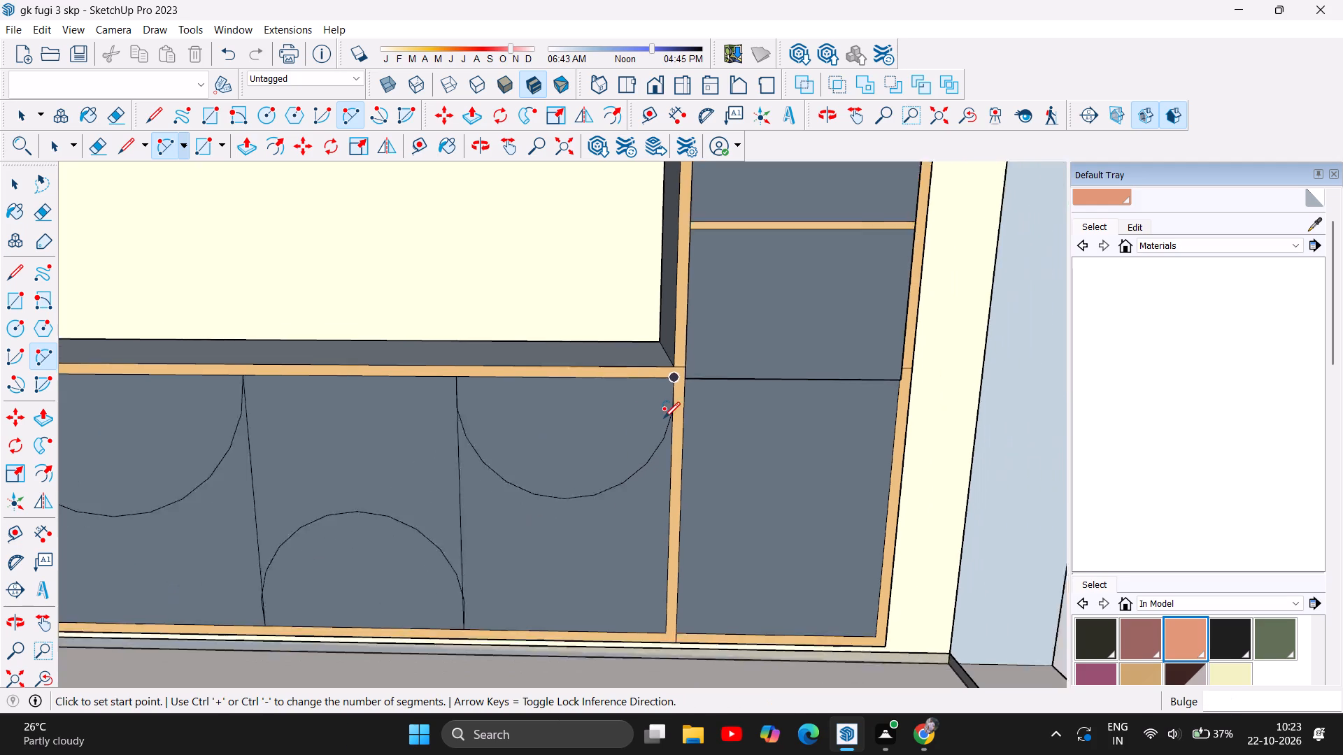
scroll(665, 420, "down", 11)
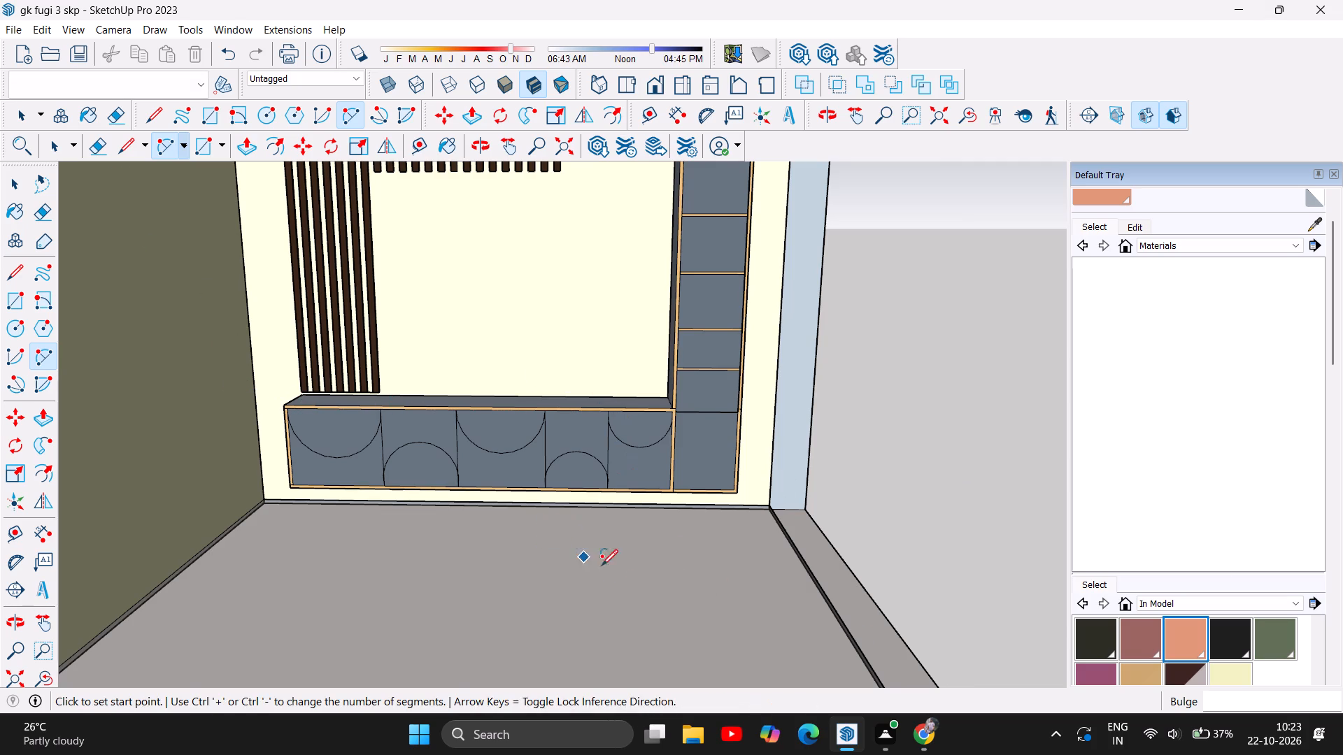
scroll(630, 594, "down", 5)
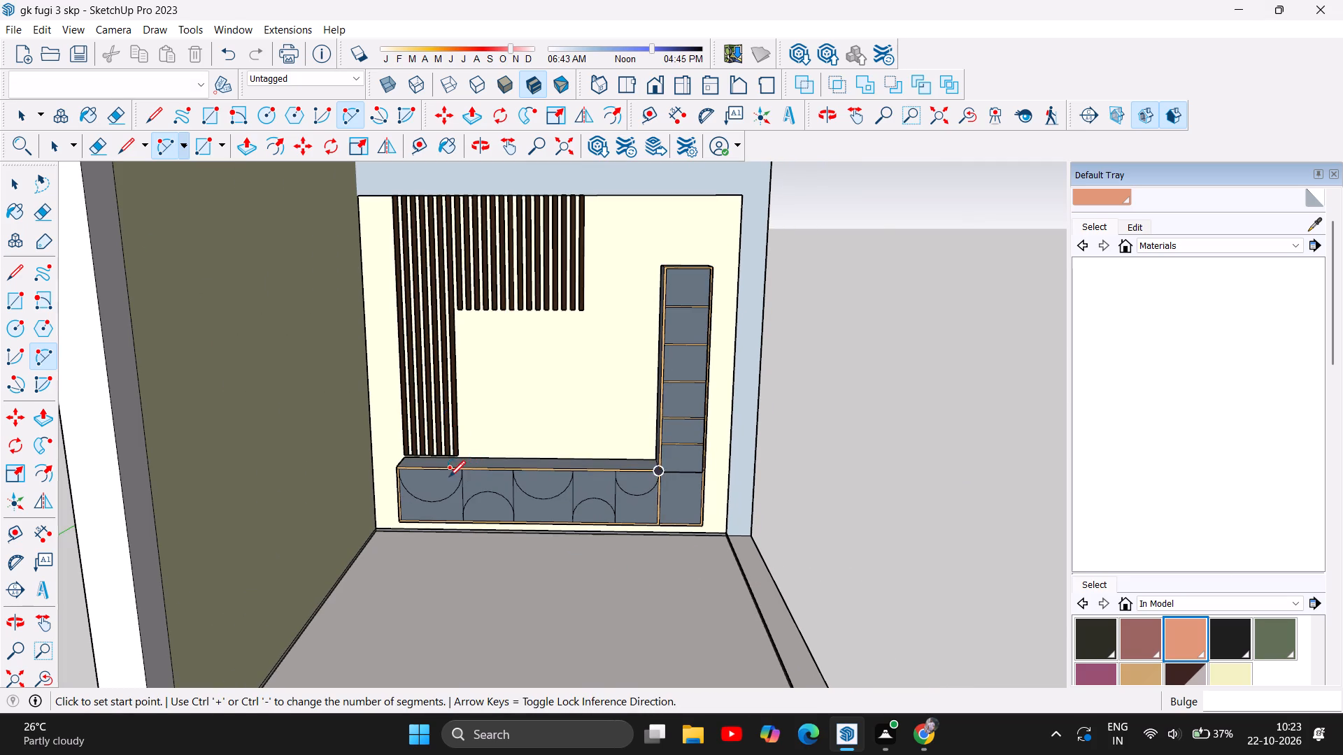
Paint the five arc-shaped areas on the low cabinet doors with the light tan in-model material.
scroll(449, 477, "up", 5)
scroll(825, 496, "up", 5)
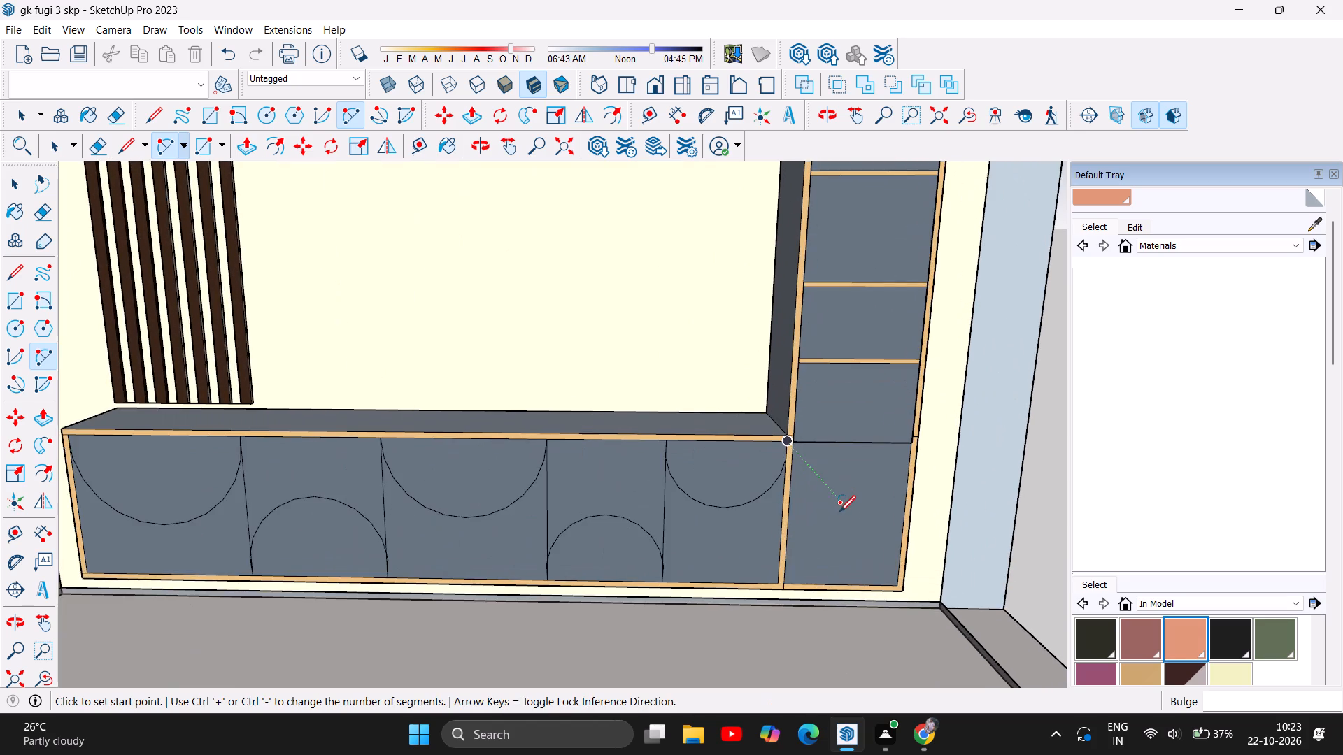
scroll(842, 522, "down", 4)
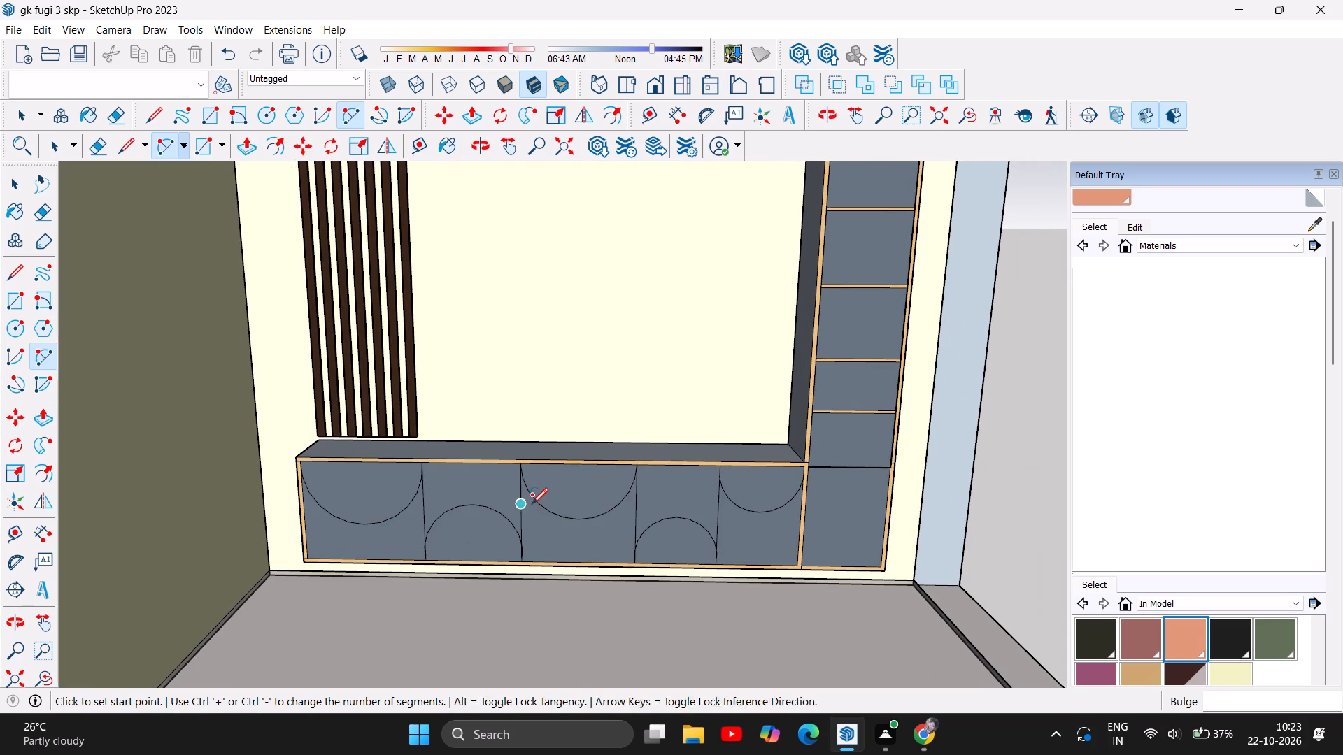
scroll(535, 505, "up", 1)
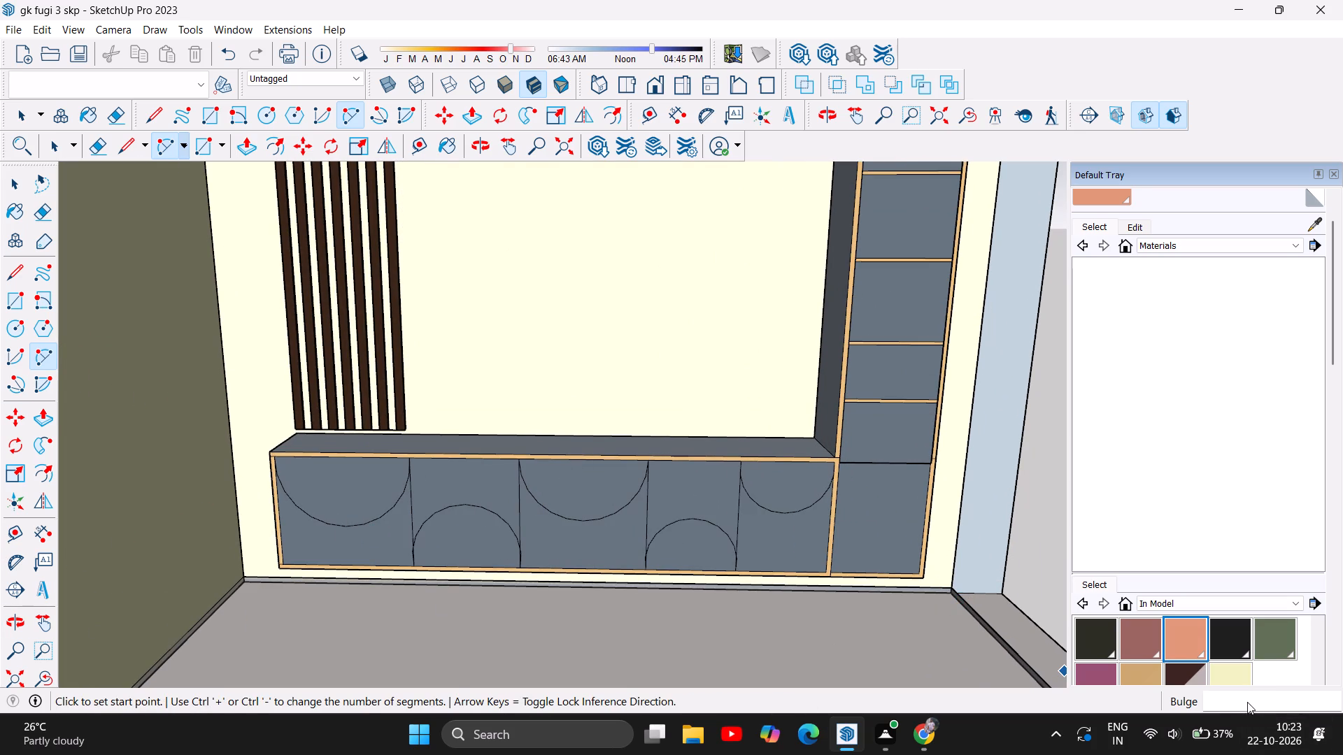
scroll(1242, 696, "down", 1)
left_click(1139, 676)
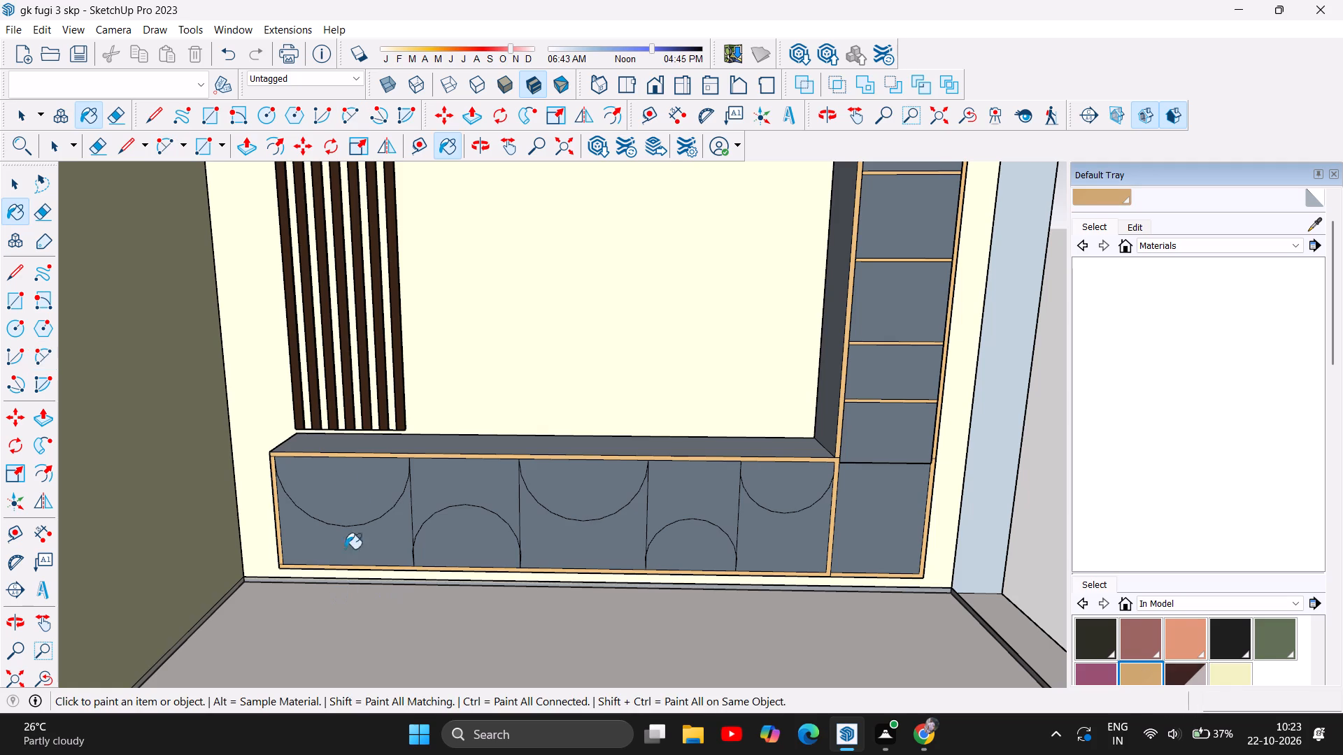
double_click(339, 495)
left_click(476, 538)
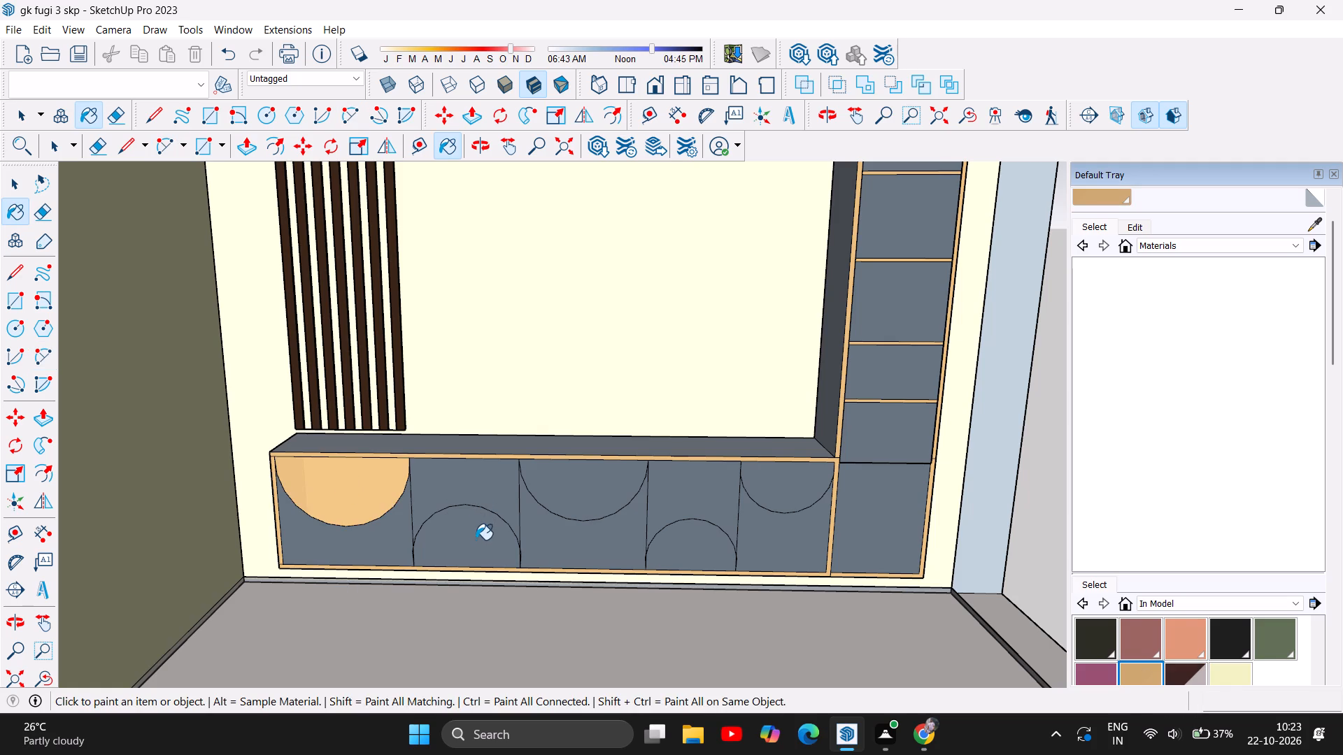
left_click(591, 500)
left_click(698, 559)
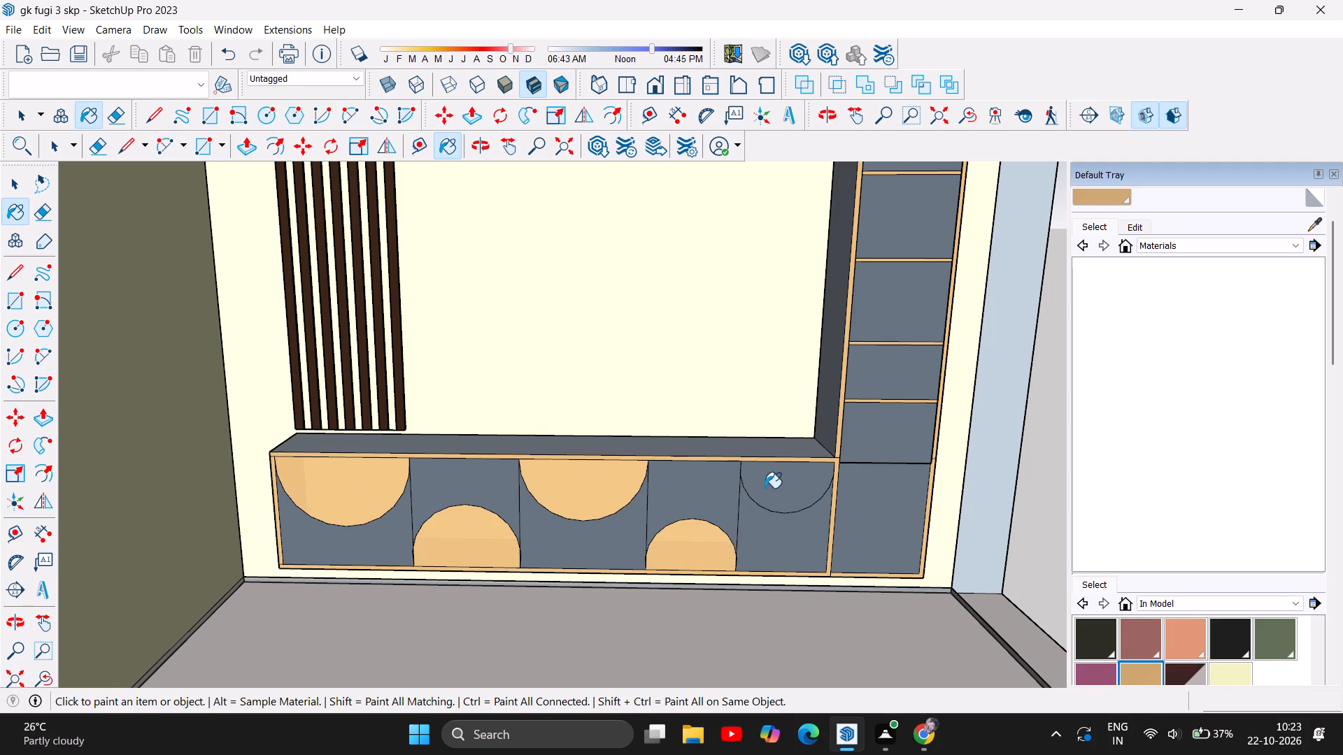
left_click(766, 489)
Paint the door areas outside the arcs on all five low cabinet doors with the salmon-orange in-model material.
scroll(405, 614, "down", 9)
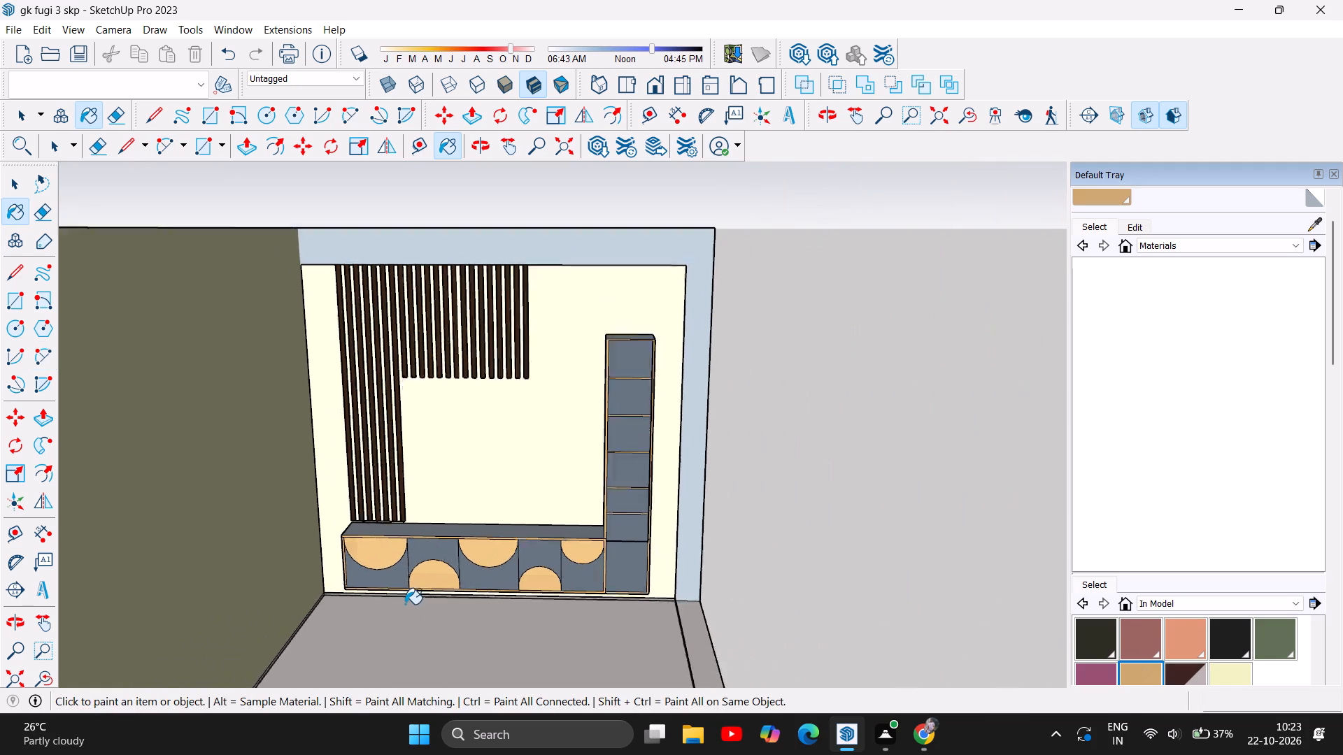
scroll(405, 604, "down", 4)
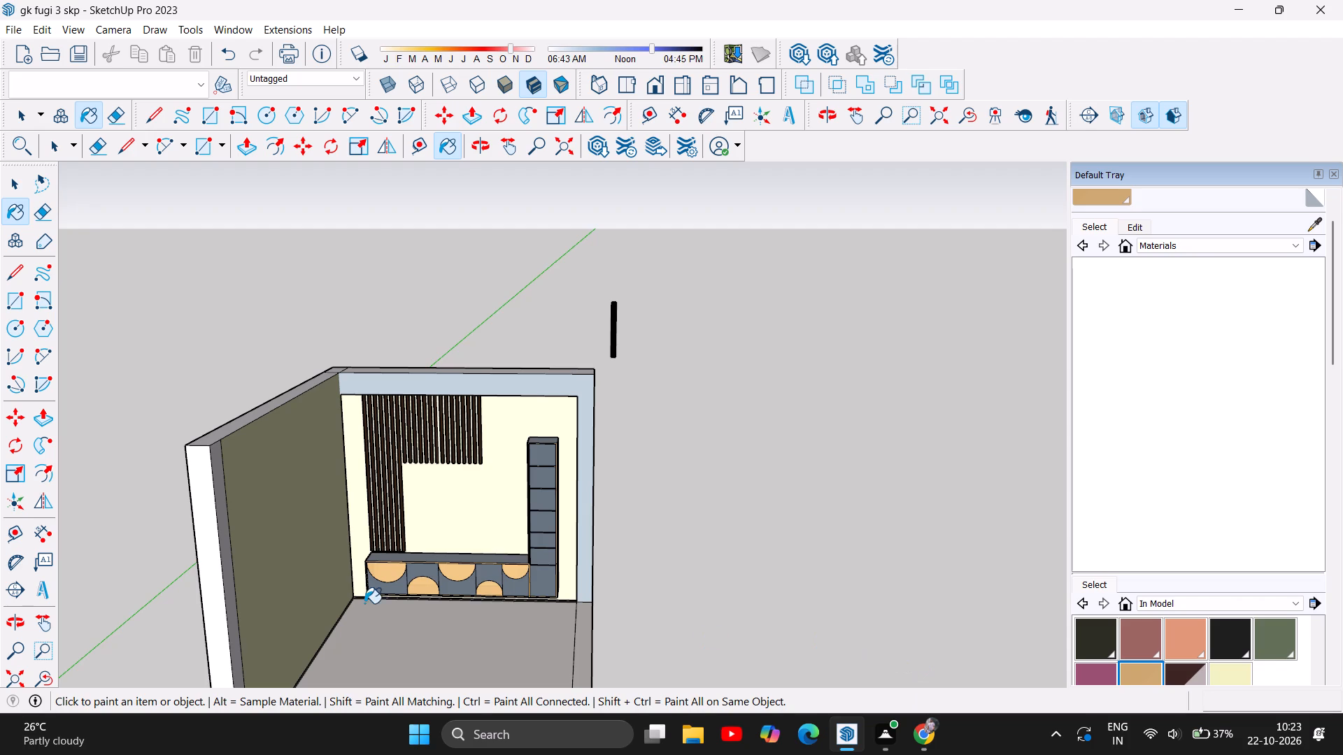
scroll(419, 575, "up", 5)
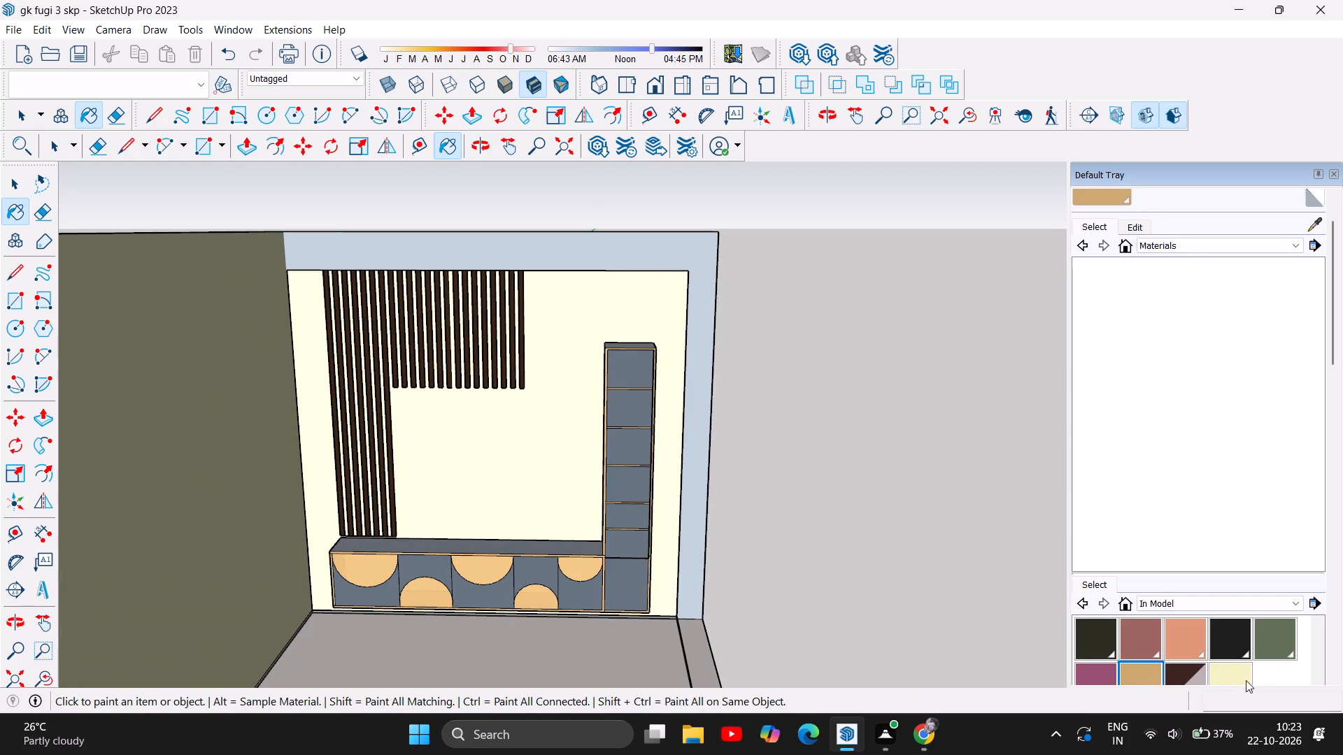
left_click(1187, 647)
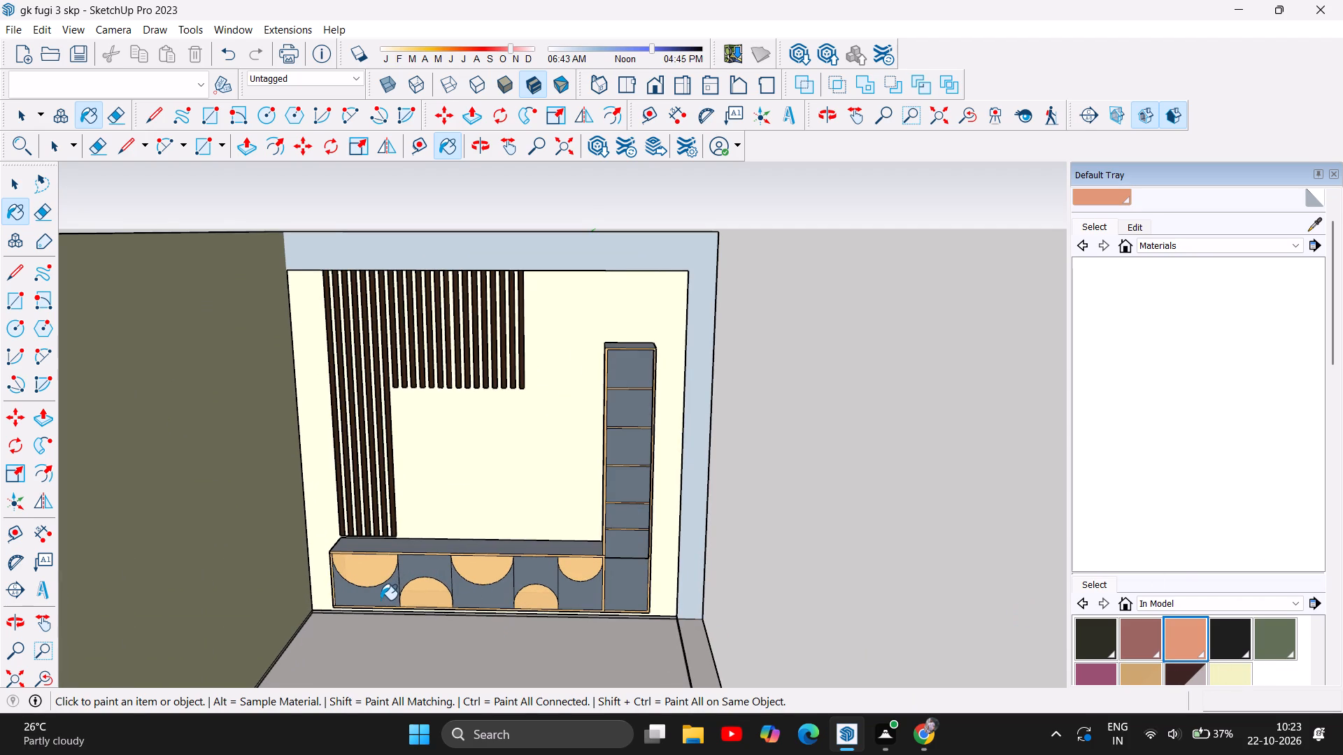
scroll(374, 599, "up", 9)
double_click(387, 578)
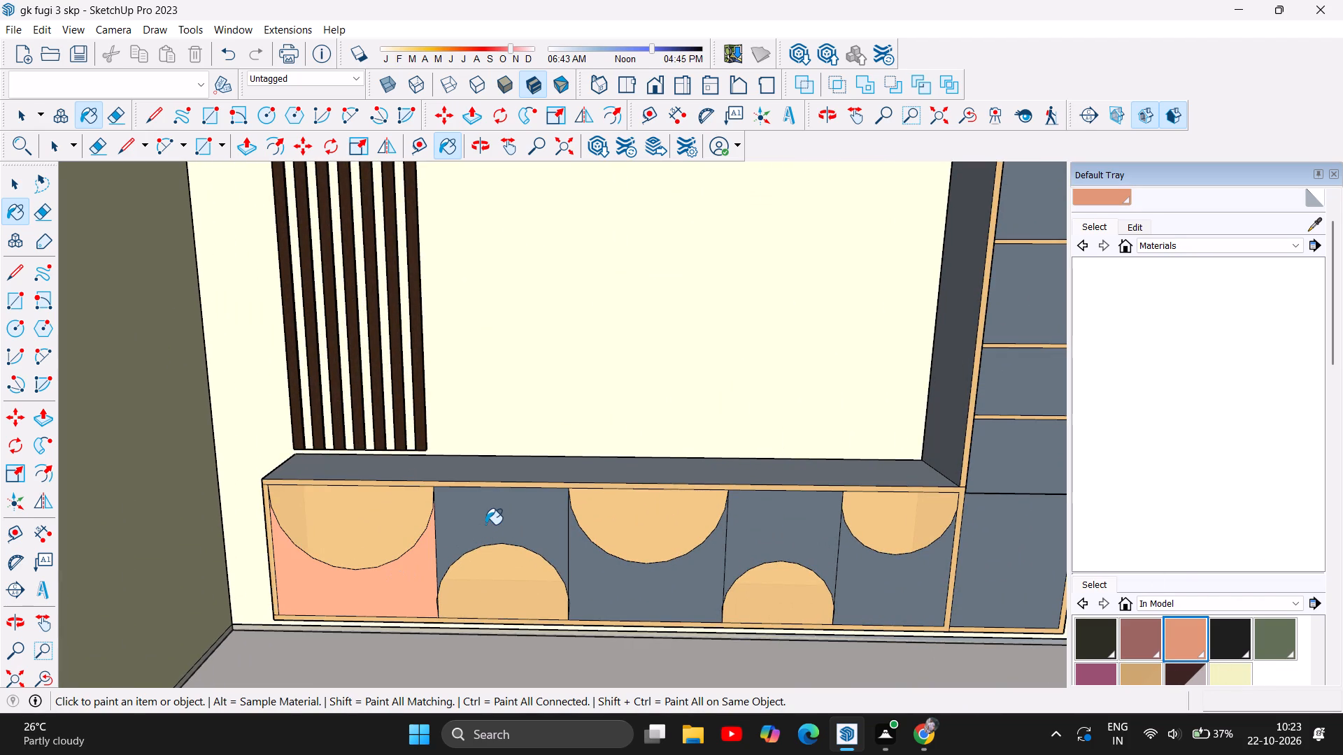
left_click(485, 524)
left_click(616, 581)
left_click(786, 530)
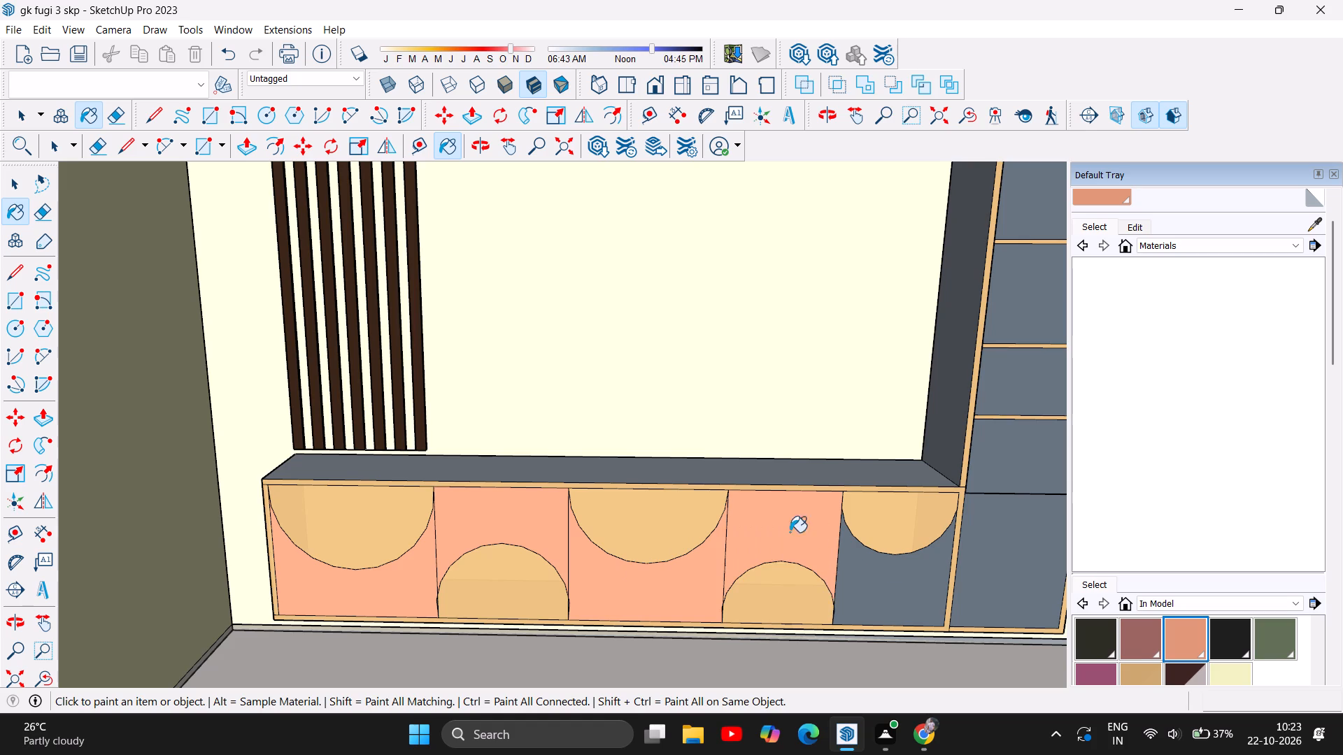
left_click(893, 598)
Examine the low cabinet's door colours up close and against the whole TV-unit wall.
scroll(304, 523, "down", 9)
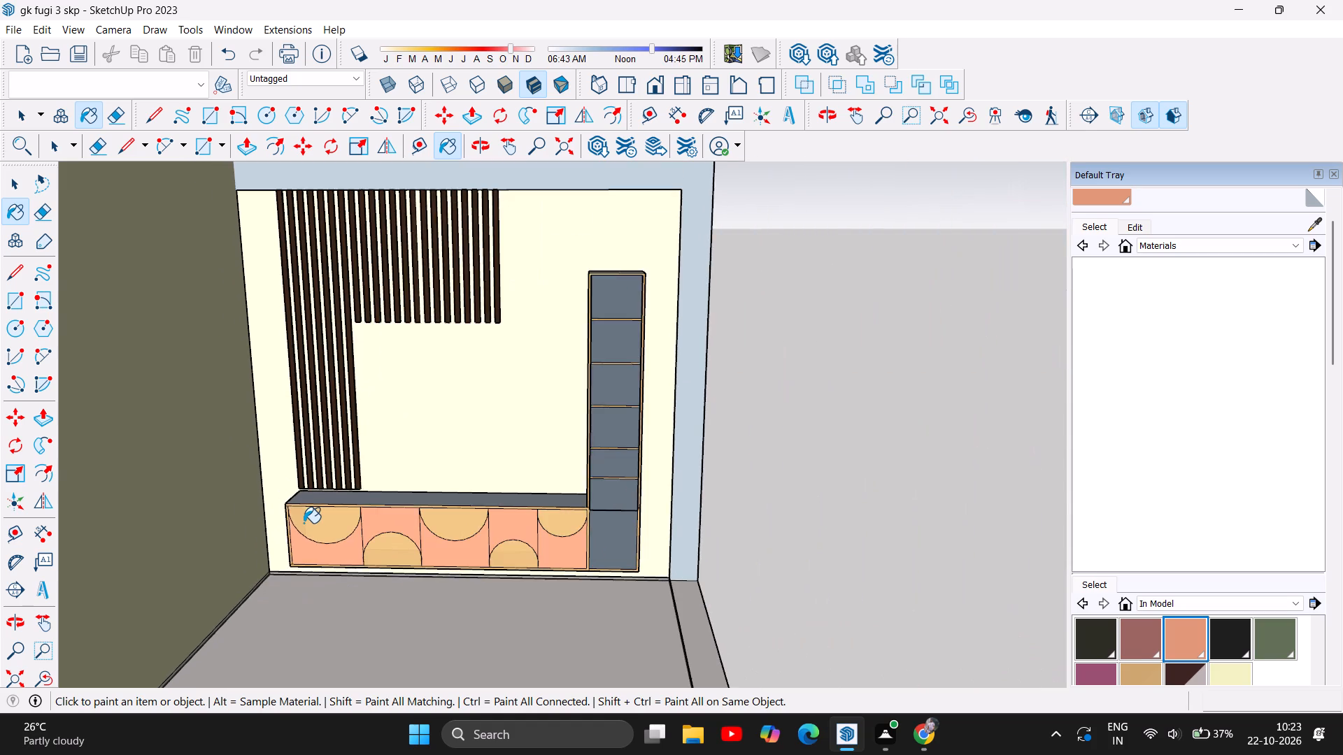
scroll(304, 523, "down", 5)
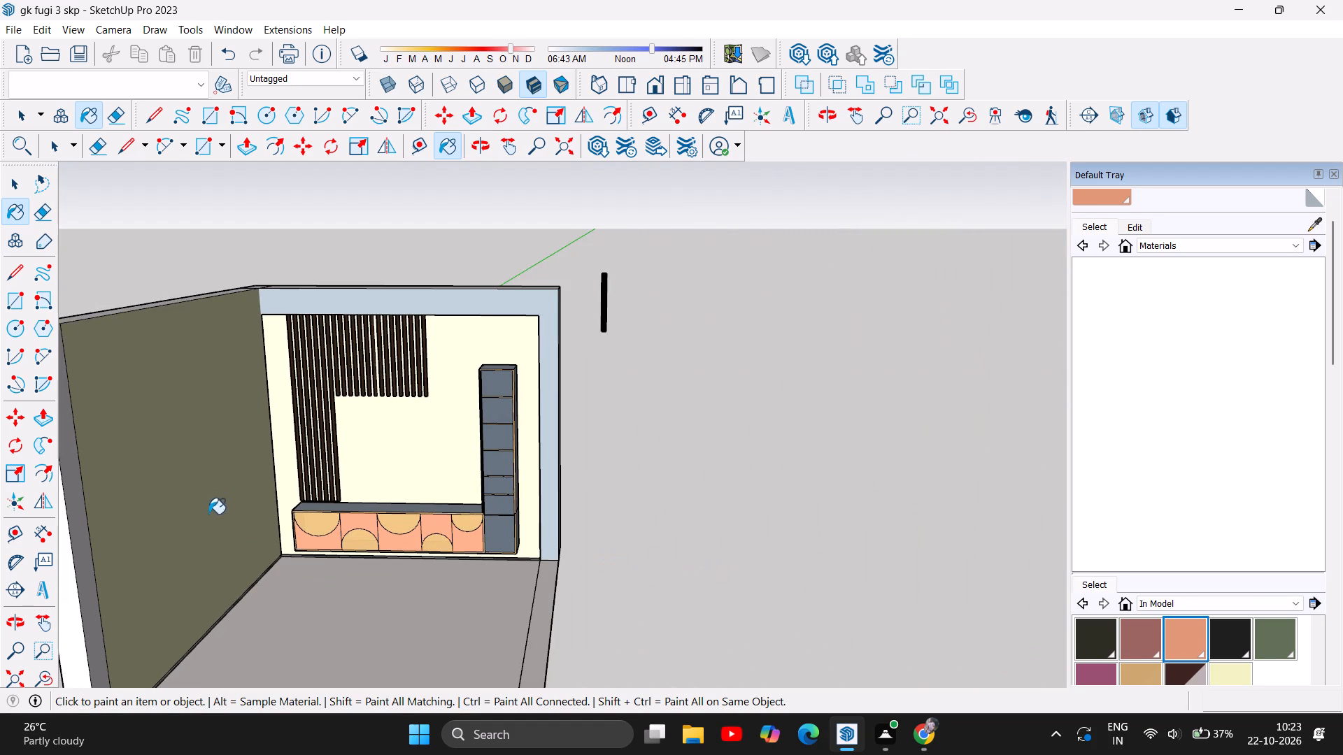
scroll(252, 530, "up", 6)
scroll(504, 533, "up", 14)
scroll(490, 523, "down", 4)
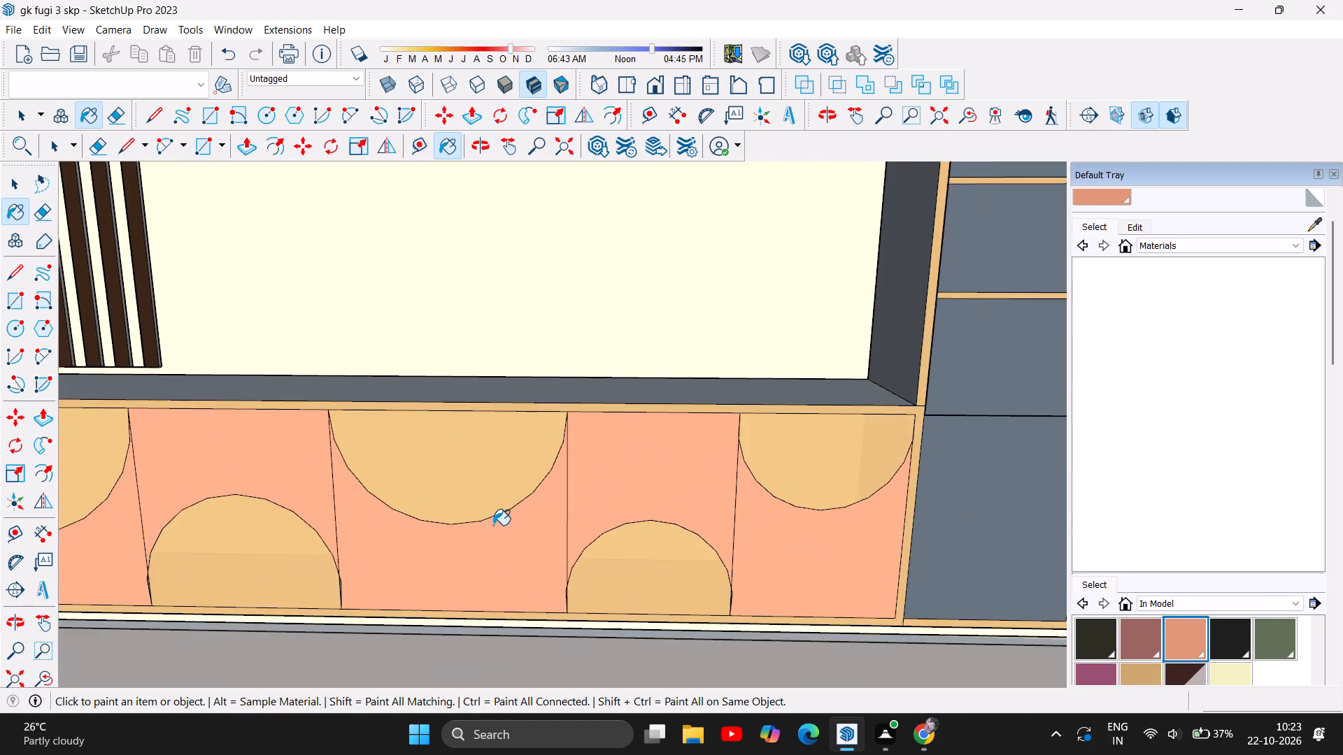
scroll(497, 526, "down", 8)
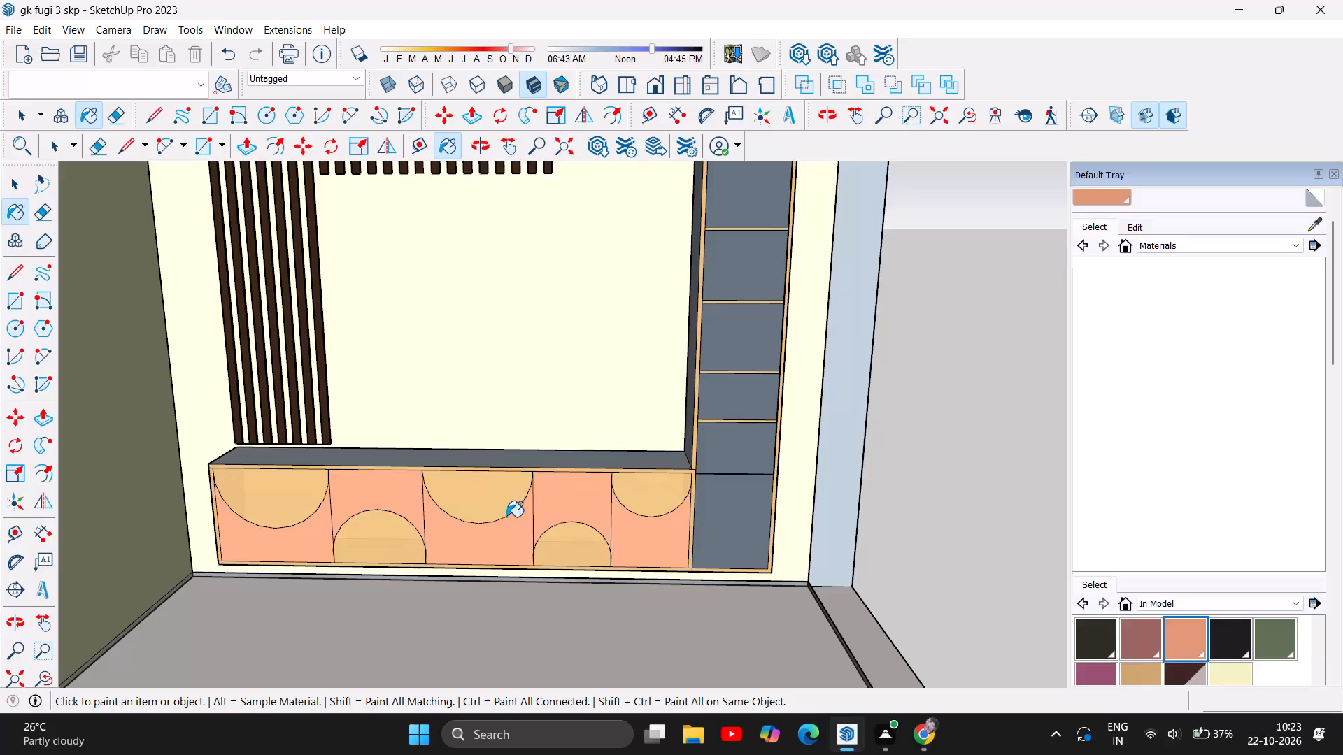
scroll(509, 538, "down", 3)
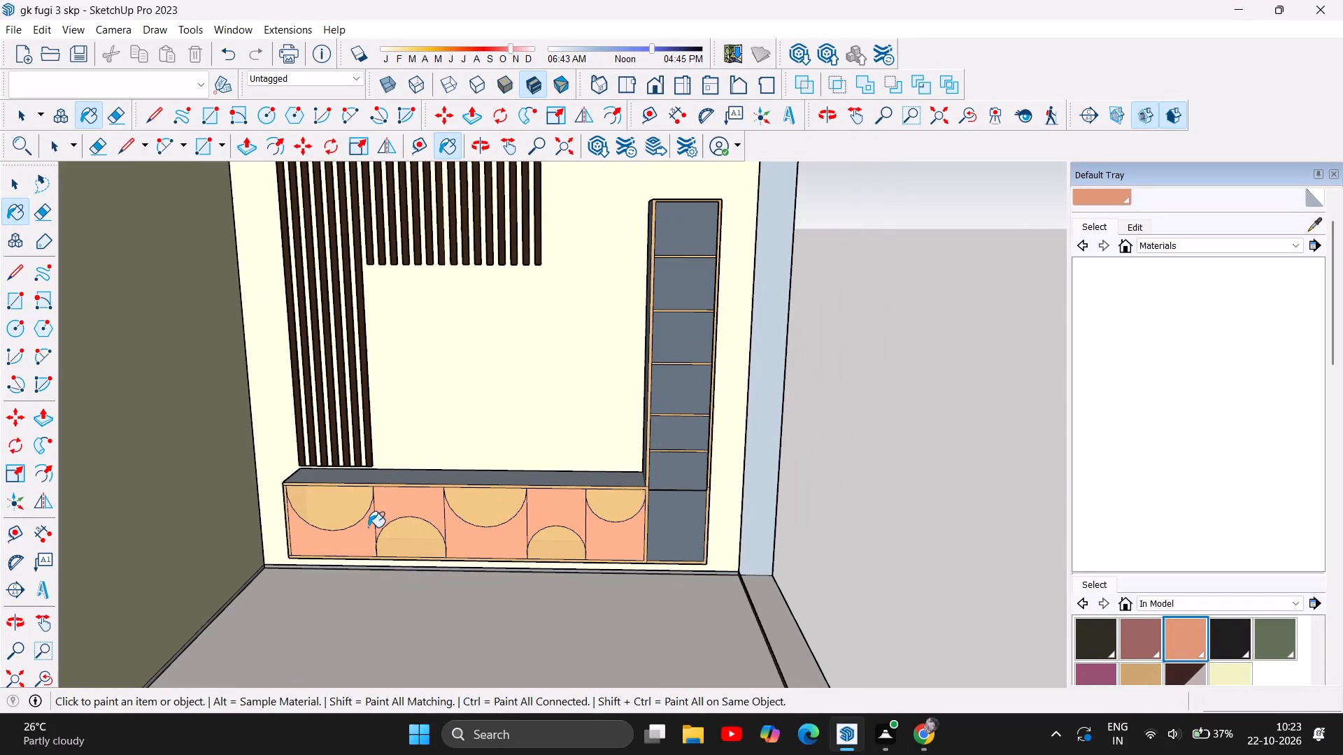
scroll(519, 543, "up", 4)
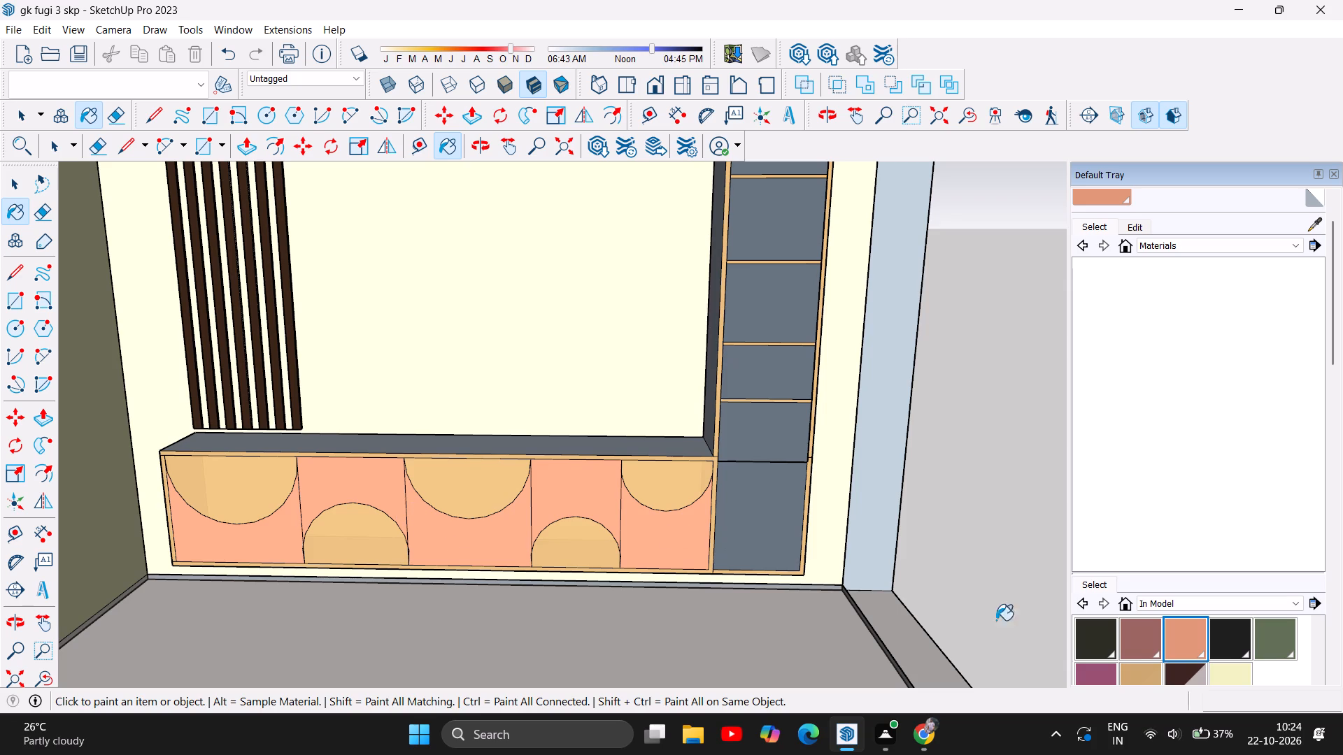
Repaint the areas outside the arcs on all five low cabinet doors with the dusty-red in-model material.
left_click(1131, 632)
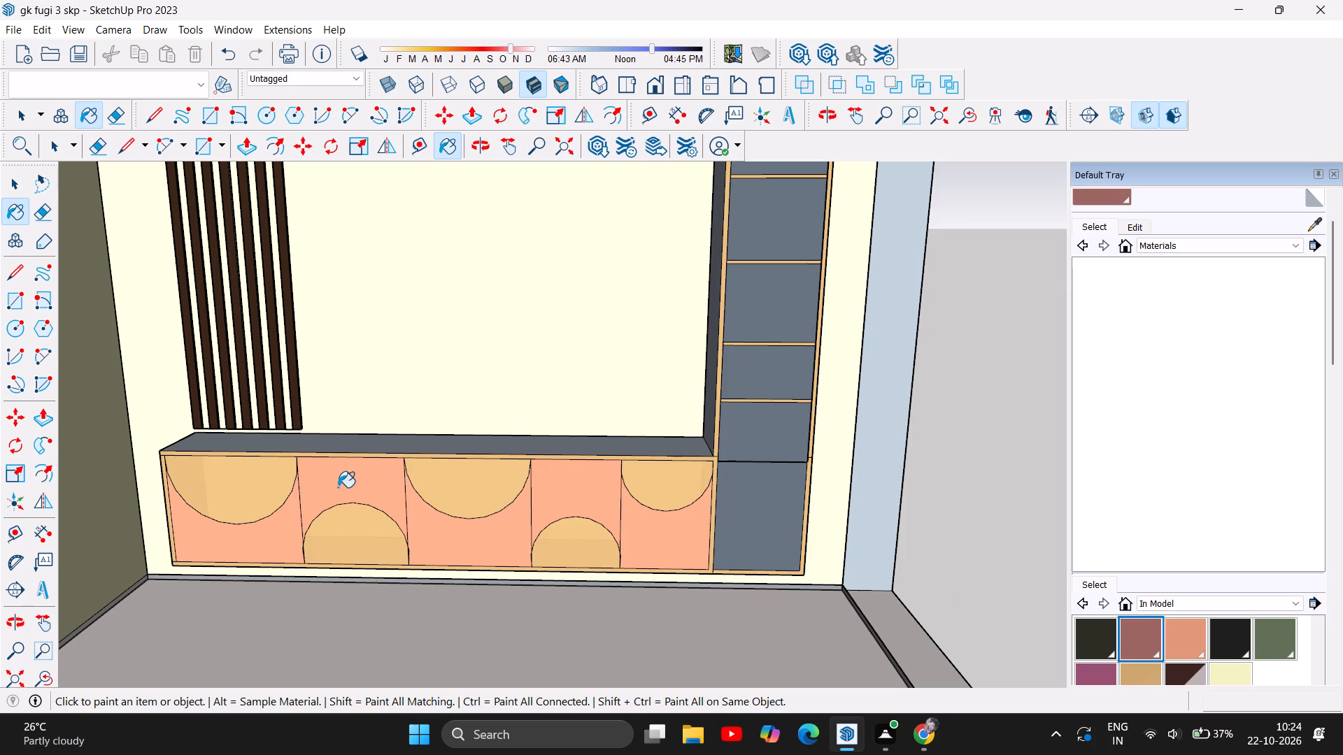
left_click(352, 481)
left_click(252, 530)
left_click(499, 541)
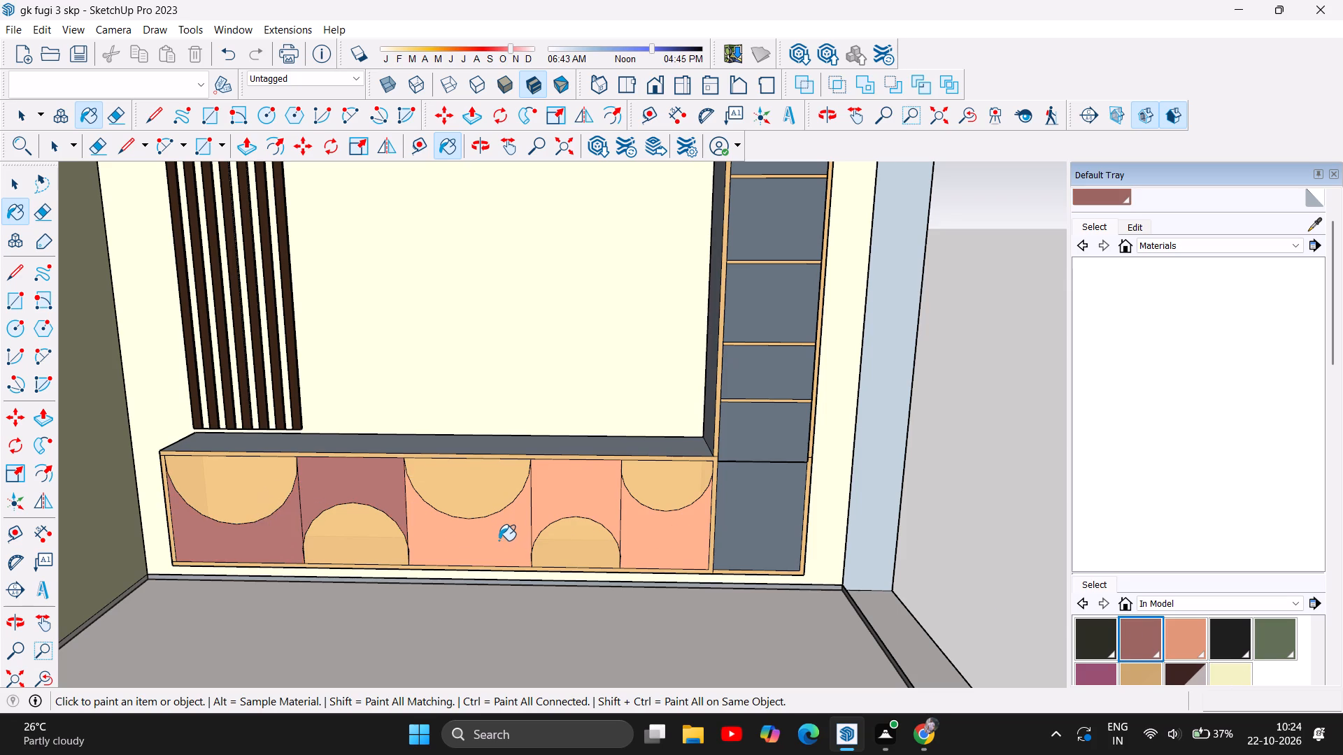
left_click(597, 503)
left_click(683, 546)
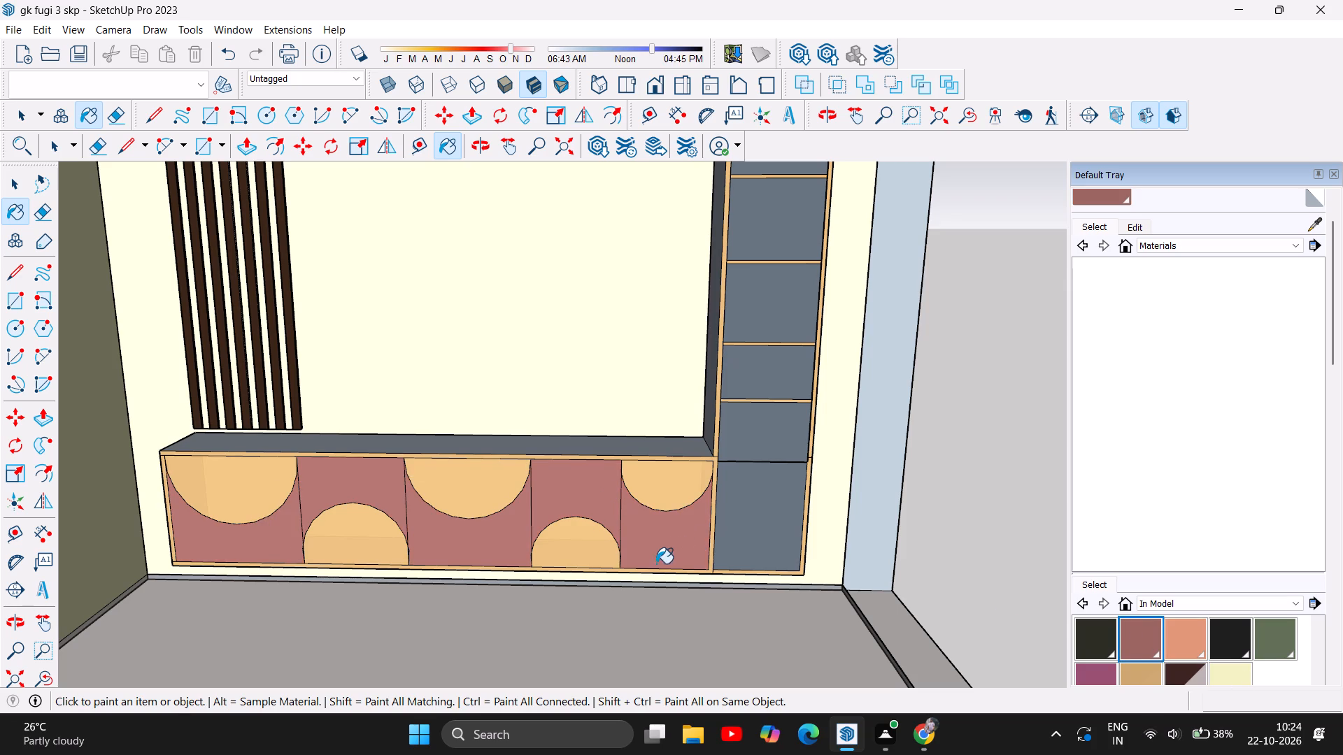
Paint alternate compartments of the tall shelf unit dusty red, from the bottom one beside the low cabinet up to the top one.
scroll(626, 568, "down", 10)
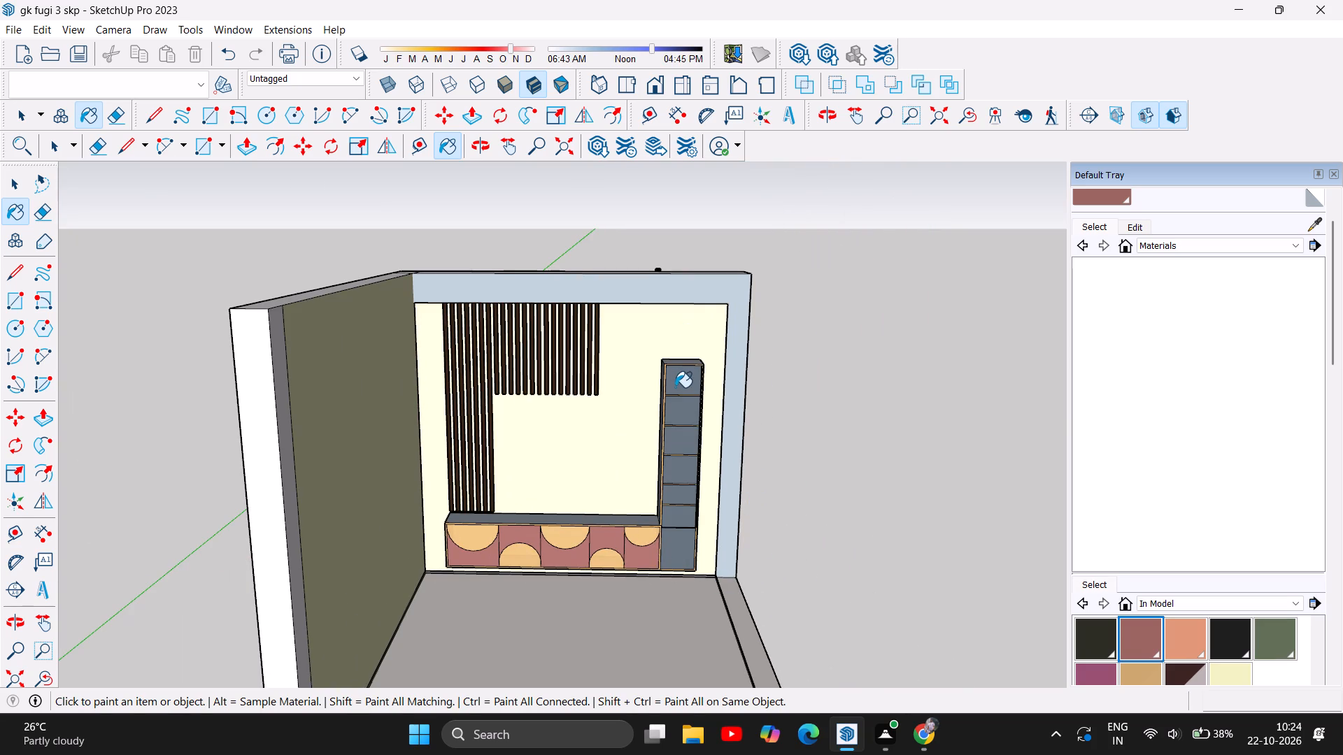
scroll(679, 581, "up", 4)
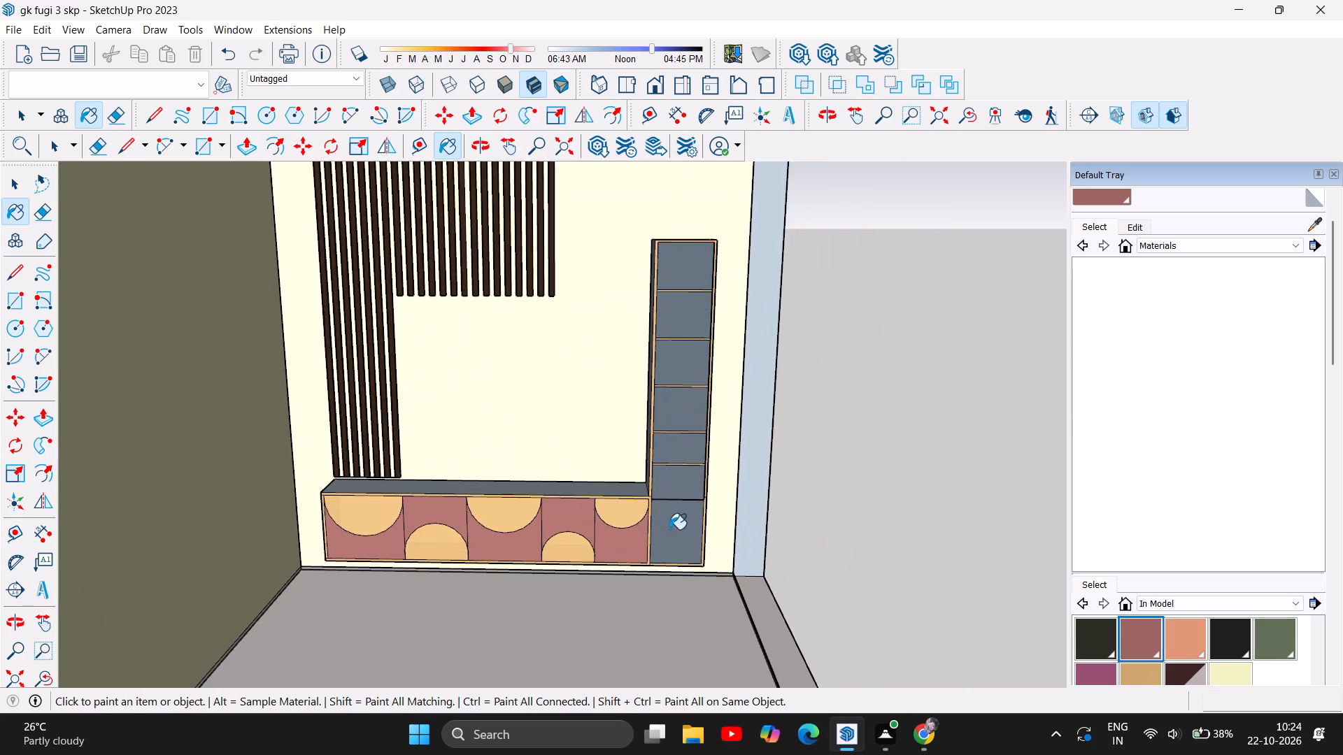
scroll(669, 529, "up", 6)
left_click(691, 526)
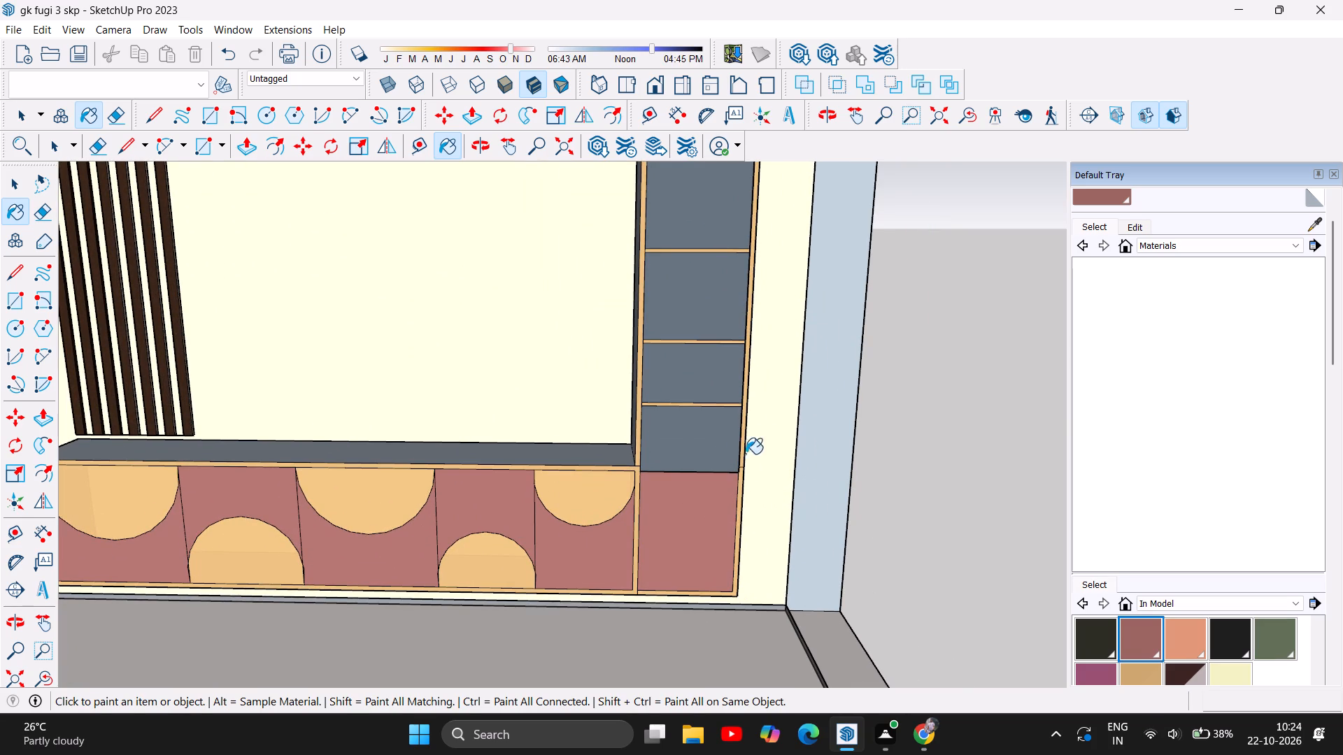
left_click(704, 382)
scroll(651, 497, "down", 5)
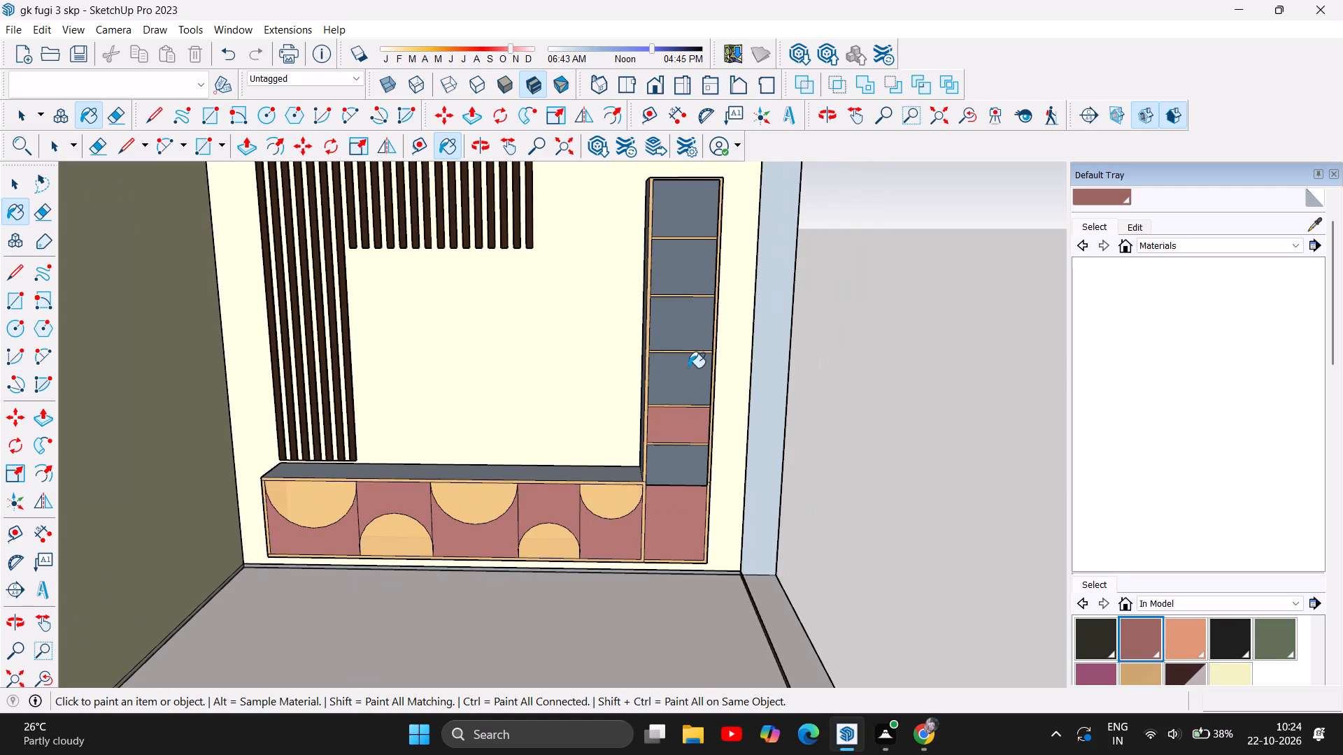
left_click(692, 329)
left_click(691, 219)
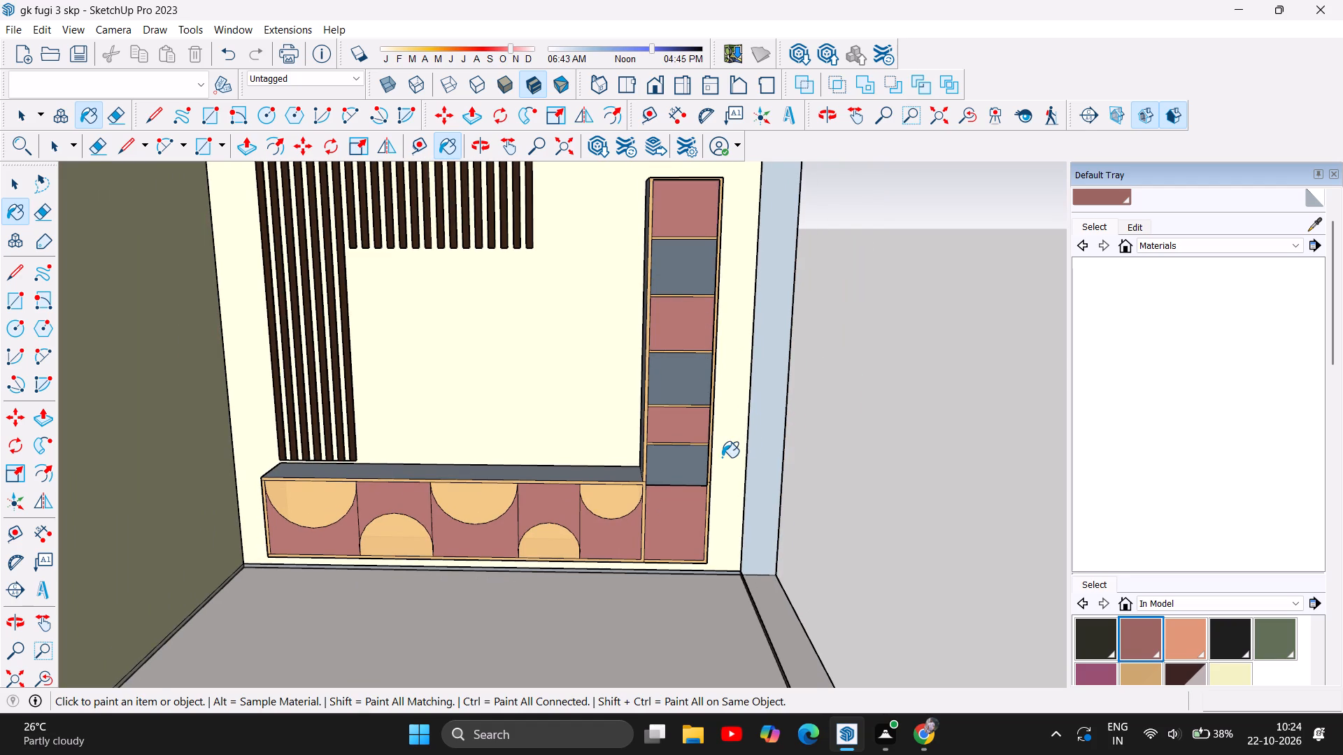
Paint the first, third, fifth and seventh long wall slats above the low cabinet with the same dusty-red material.
scroll(720, 457, "down", 4)
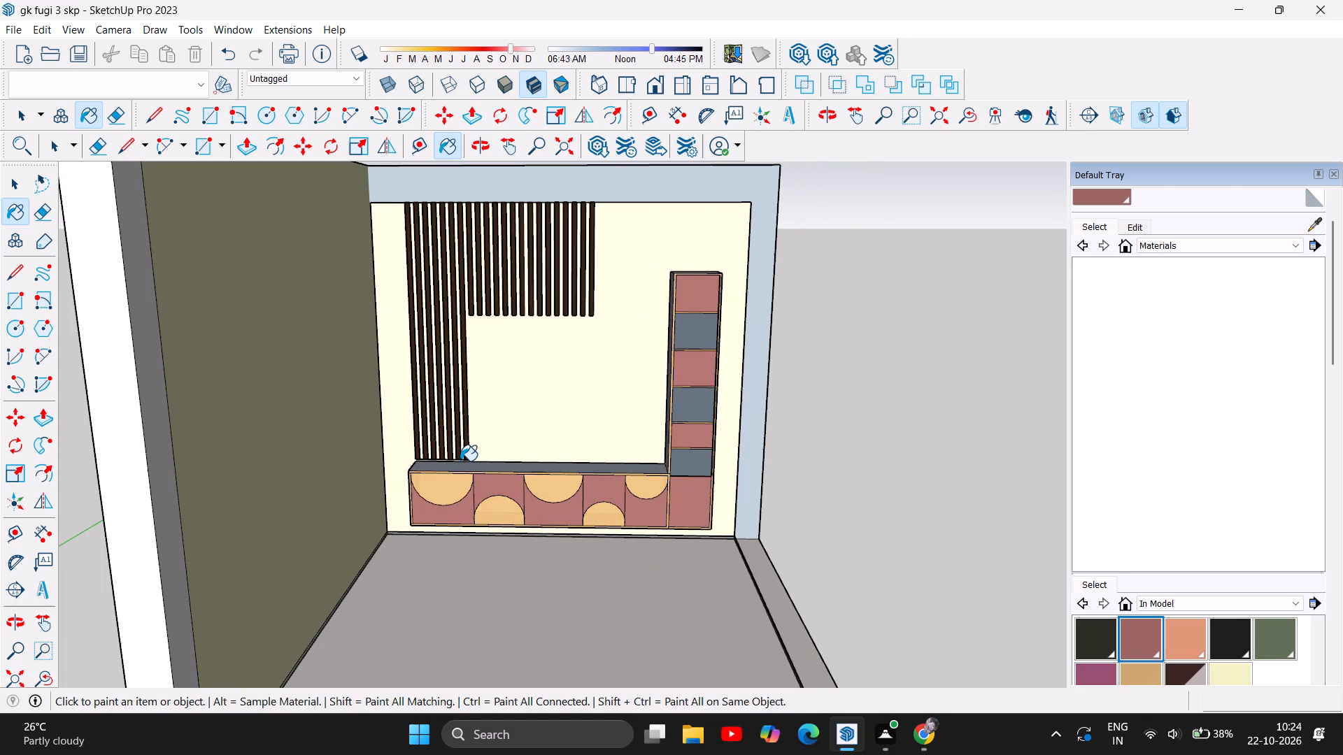
scroll(460, 461, "up", 2)
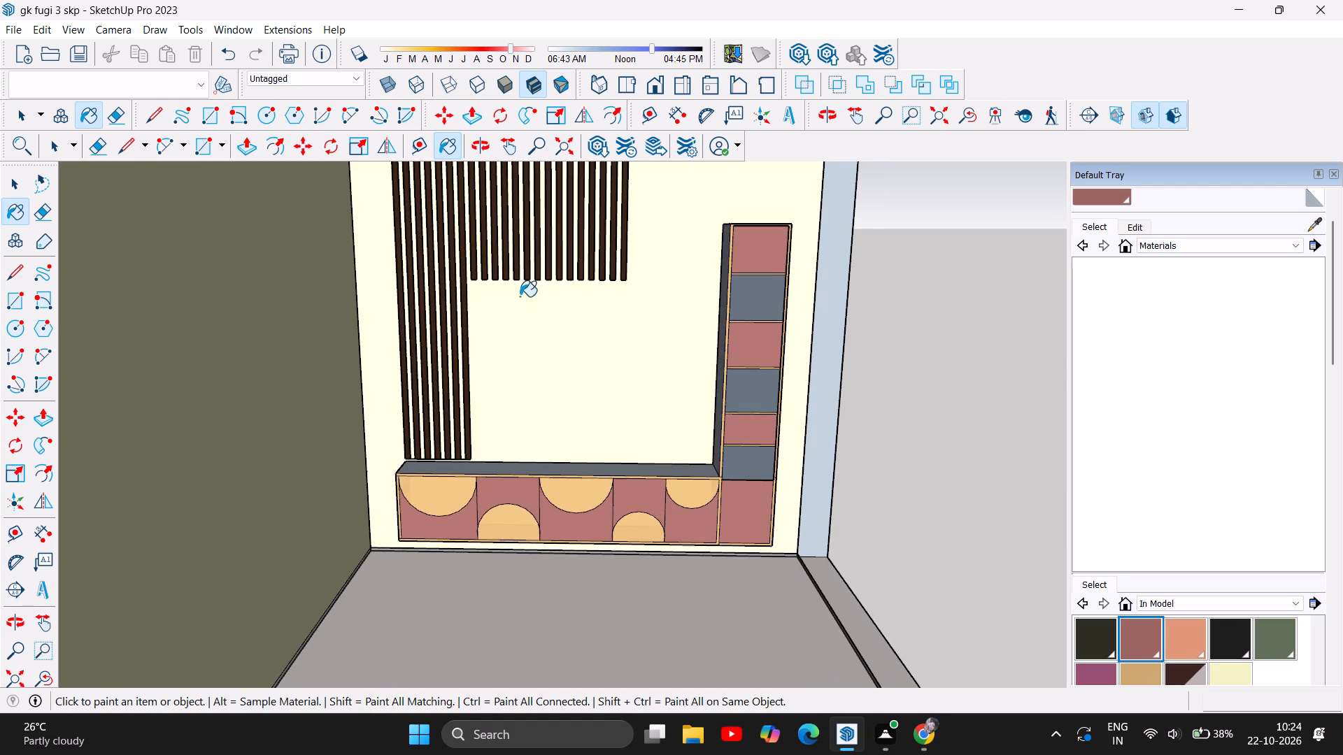
scroll(385, 308, "up", 5)
scroll(397, 492, "up", 11)
left_click(441, 473)
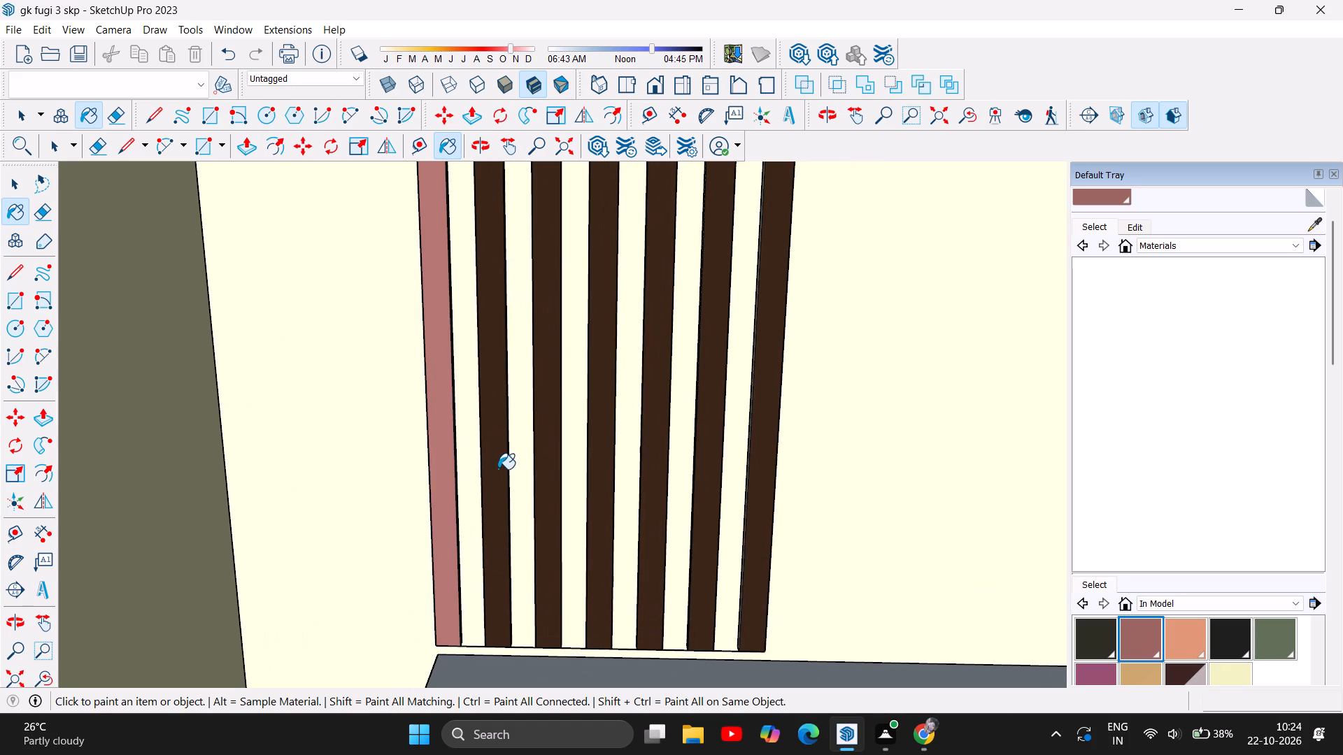
left_click(553, 471)
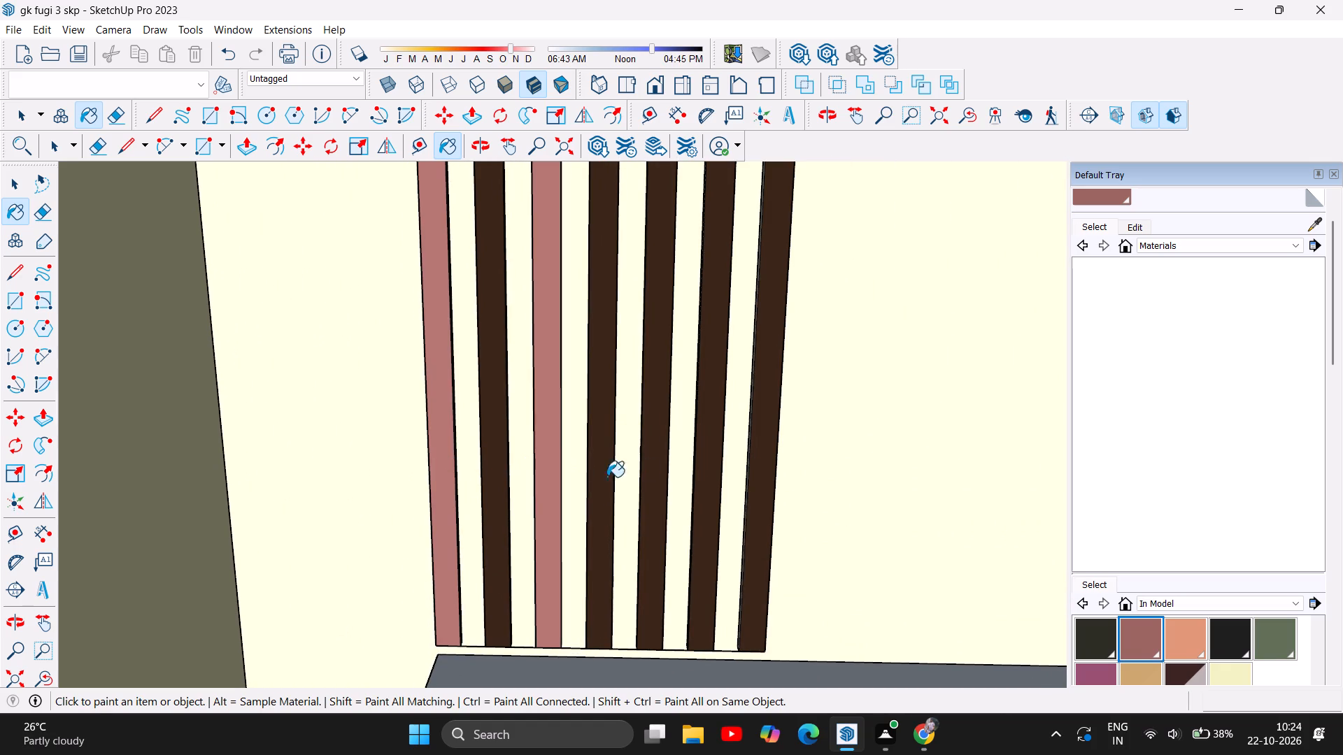
left_click(653, 471)
left_click(764, 491)
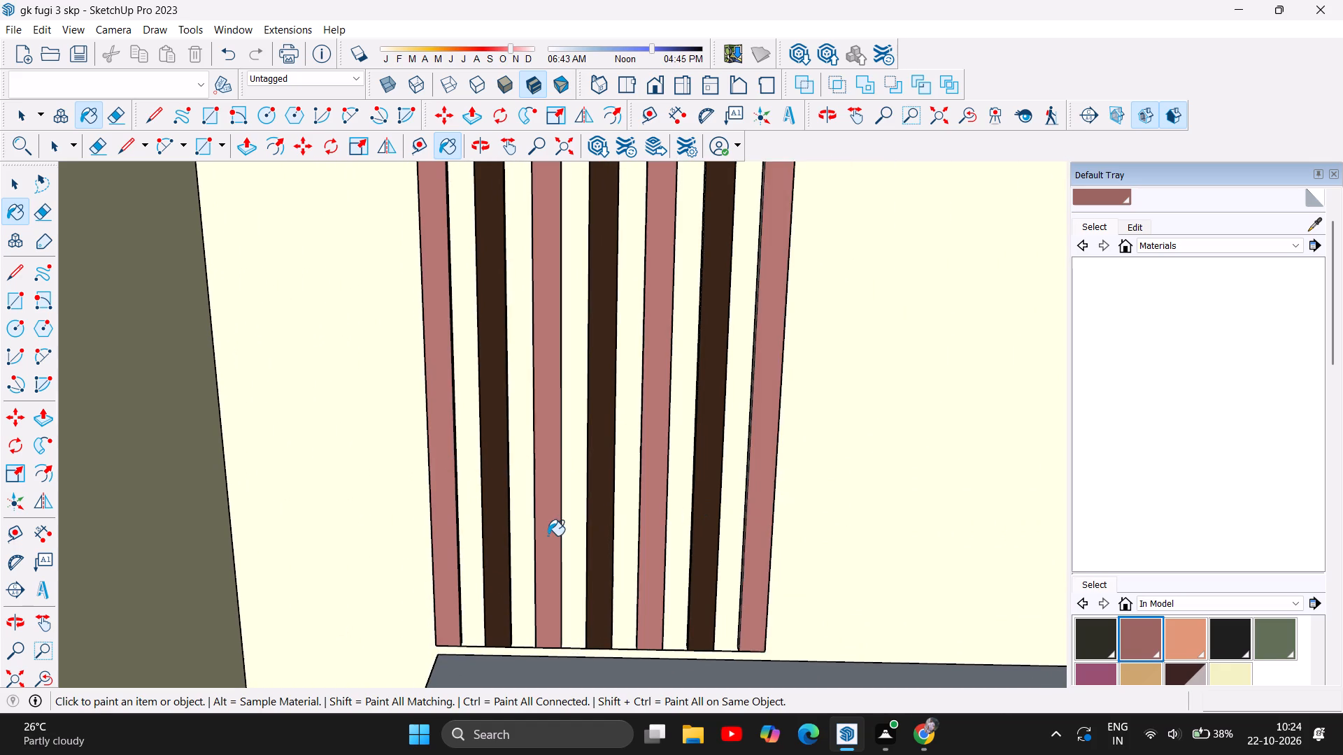
Paint every second short wall slat dusty red, from the second to the fourteenth, continuing the alternating pattern of the long slats.
scroll(542, 529, "down", 9)
scroll(541, 587, "down", 10)
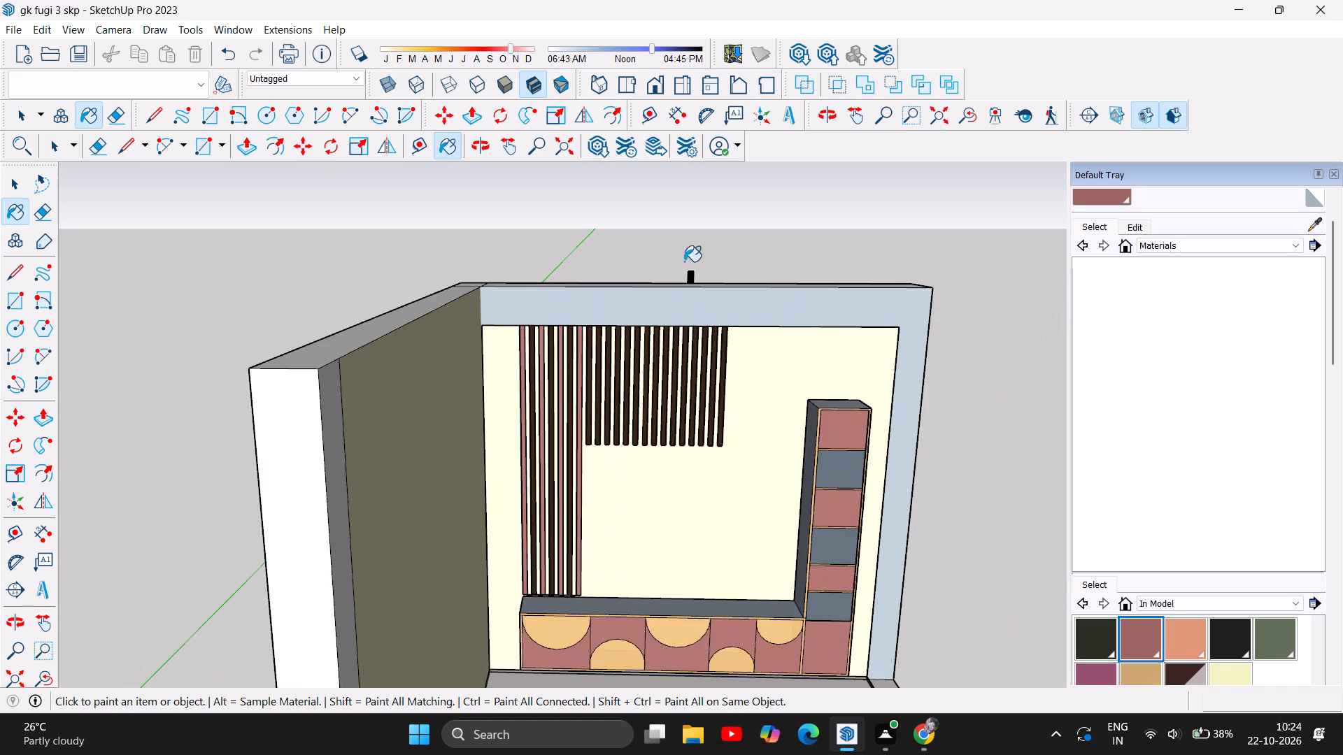
scroll(709, 352, "up", 4)
scroll(564, 344, "up", 5)
scroll(509, 468, "up", 7)
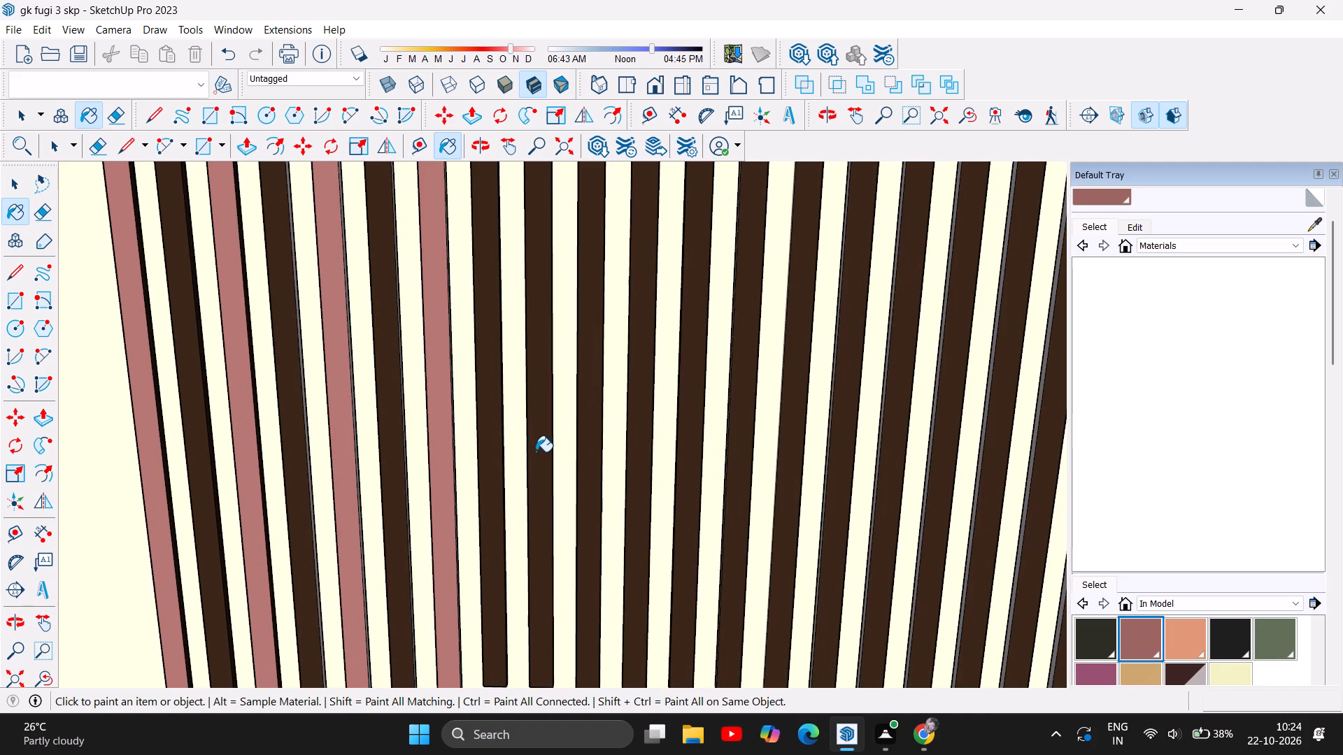
left_click(536, 452)
left_click(636, 443)
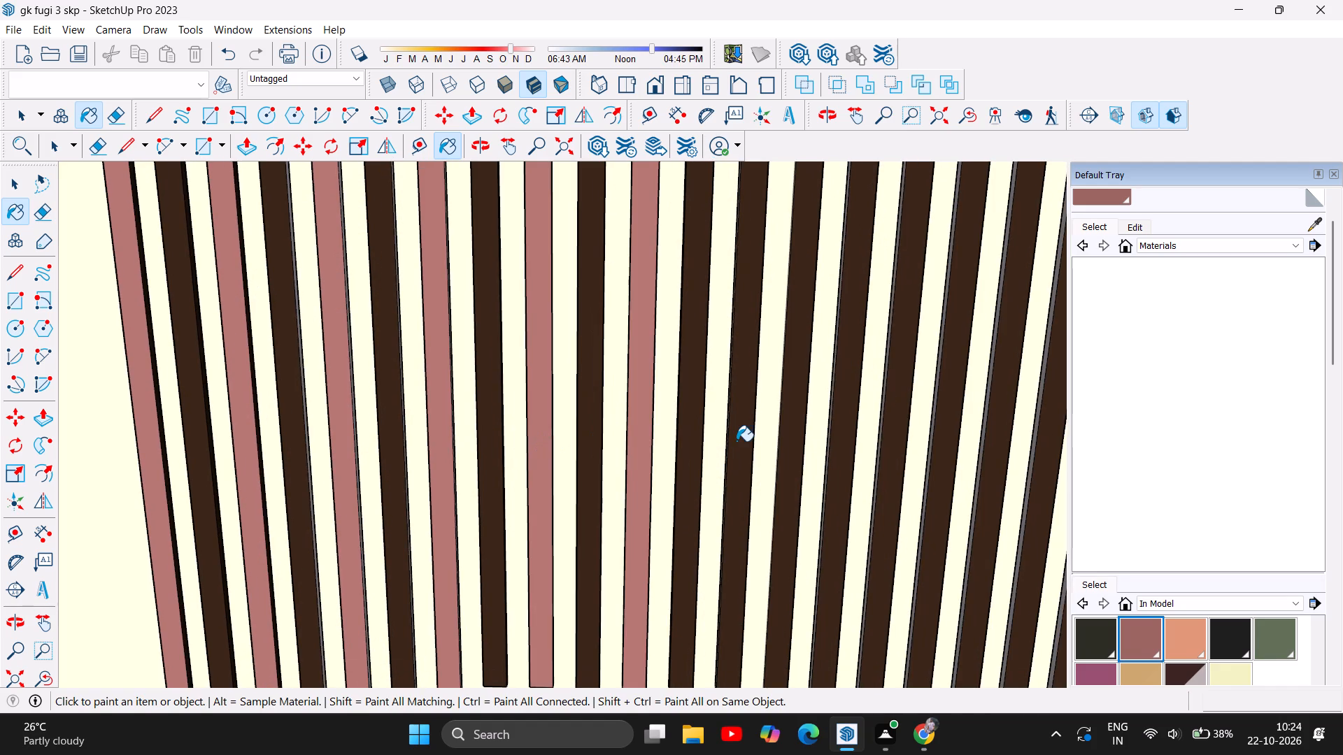
left_click(737, 441)
left_click(846, 424)
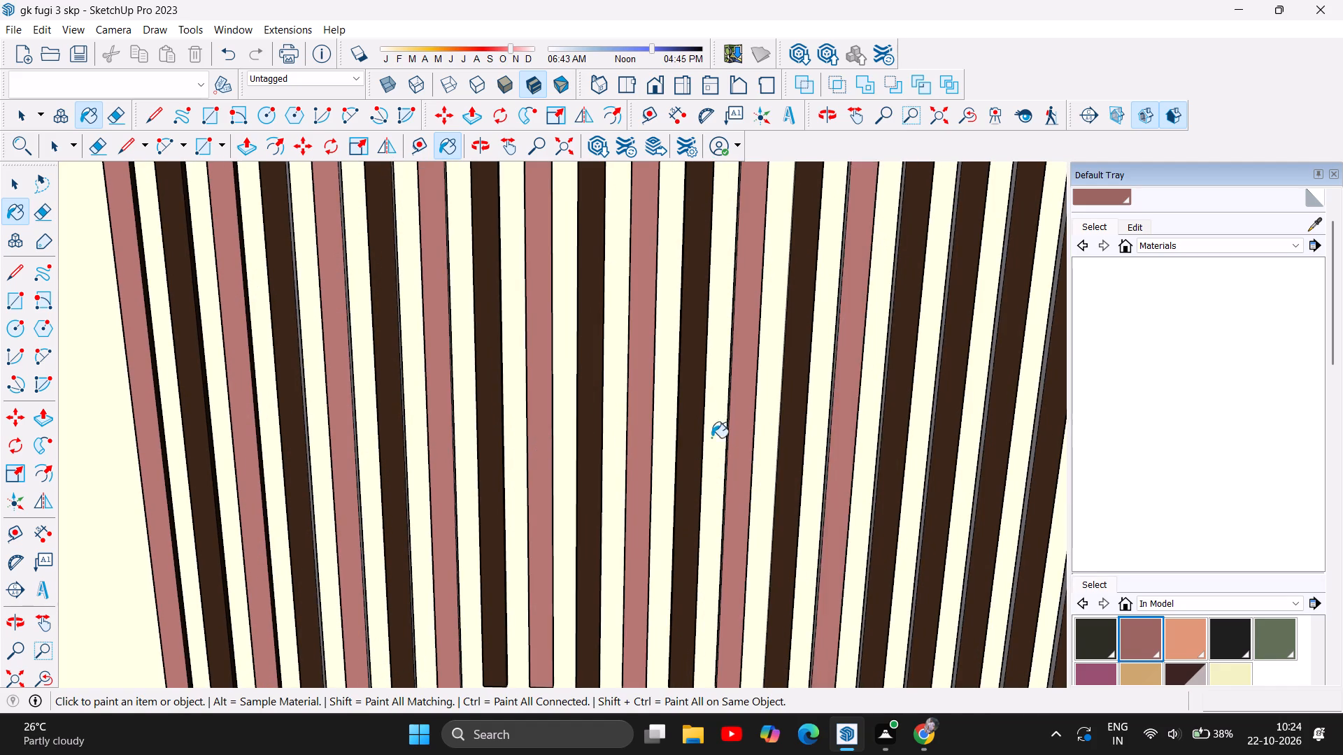
scroll(485, 432, "down", 4)
left_click(803, 456)
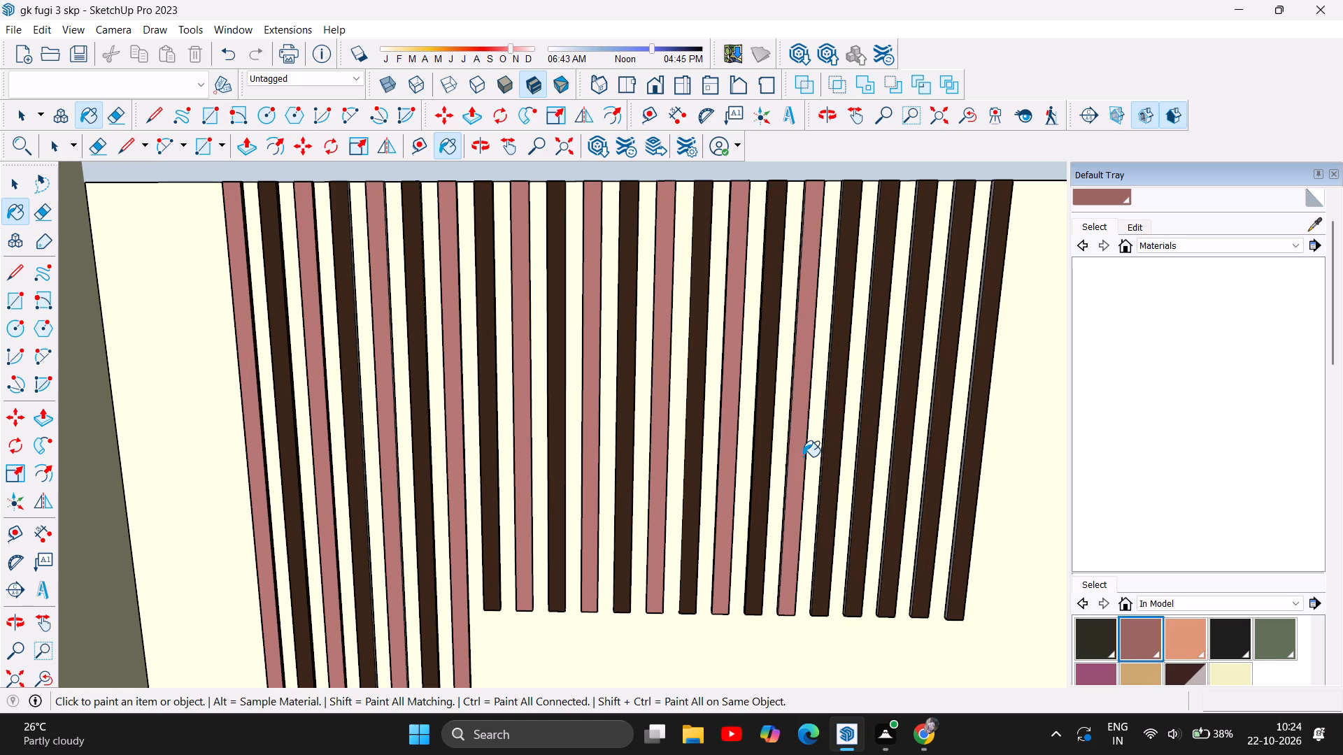
left_click(869, 454)
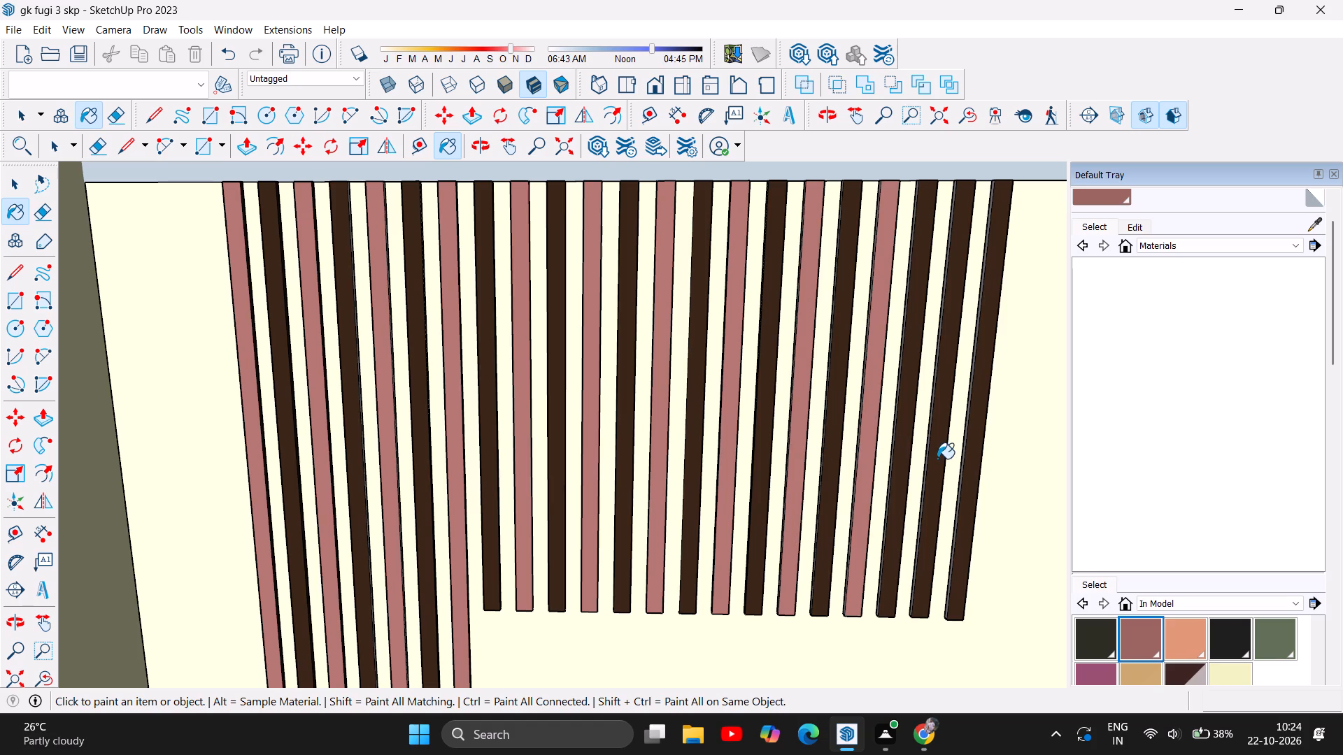
left_click(937, 459)
scroll(681, 455, "down", 5)
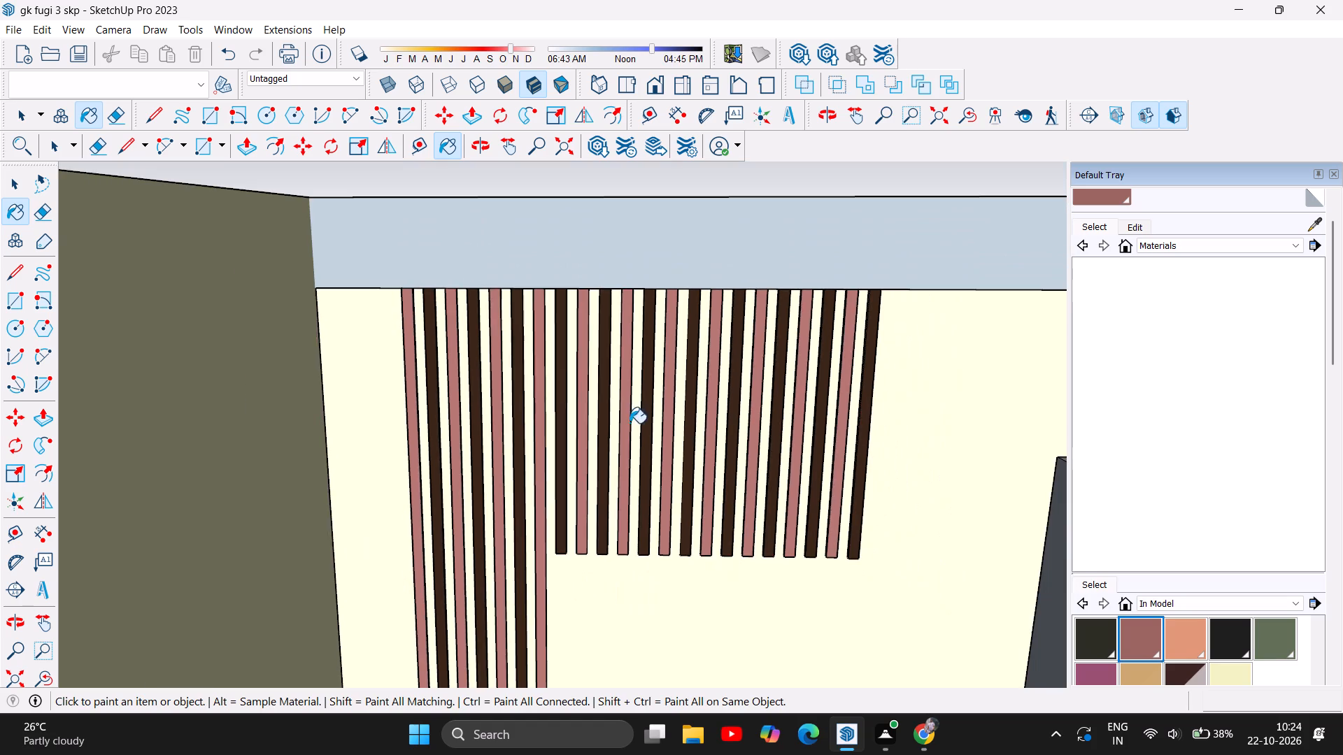
Examine the striped slats, arc-patterned doors and tall shelf unit together, and check the low cabinet's tan frame up close.
scroll(621, 405, "down", 13)
scroll(809, 662, "up", 2)
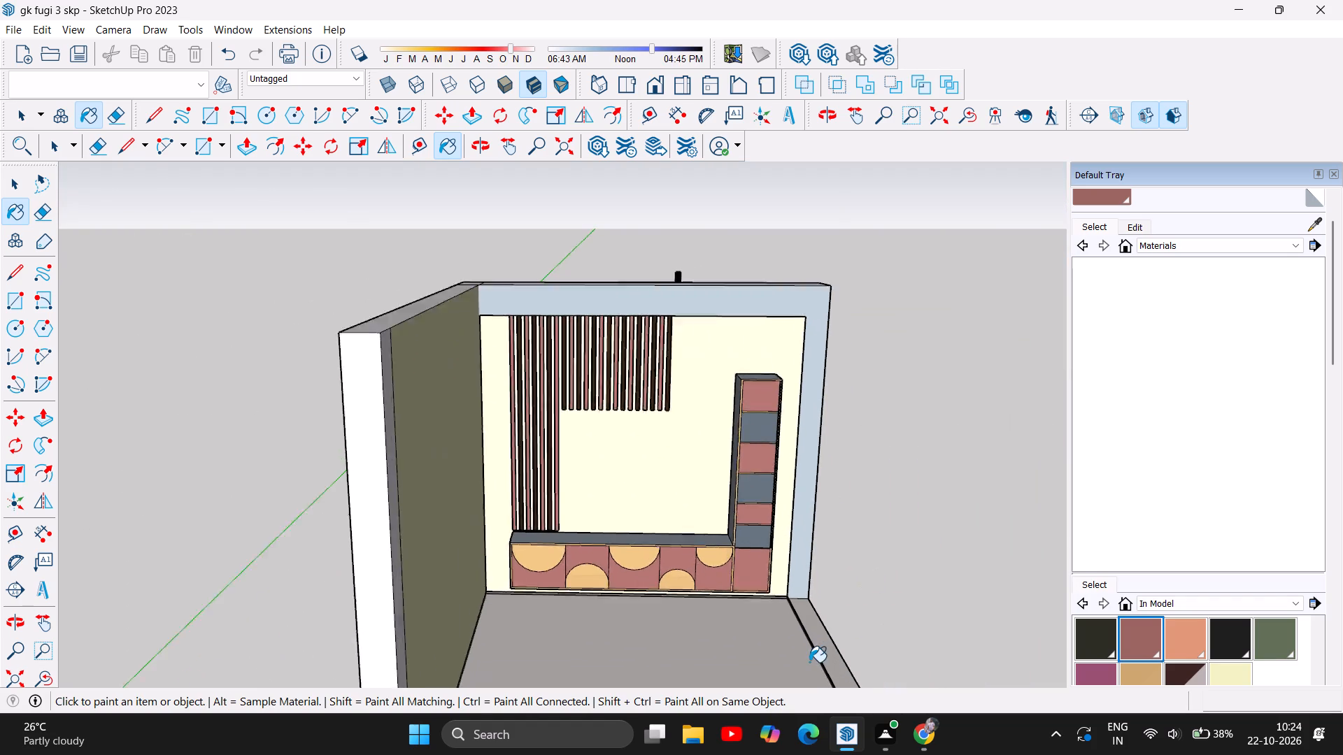
scroll(809, 662, "up", 5)
scroll(549, 573, "down", 5)
scroll(574, 568, "up", 2)
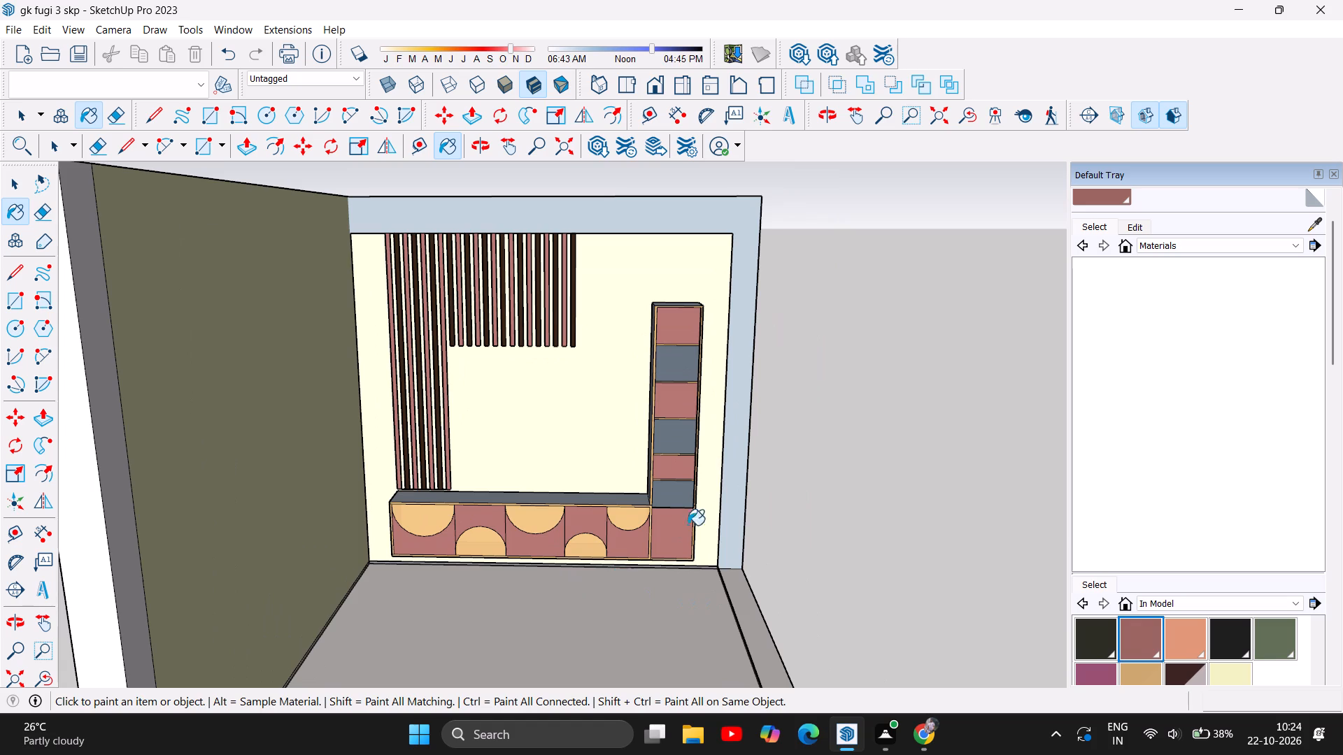
scroll(737, 498, "up", 6)
scroll(651, 542, "up", 6)
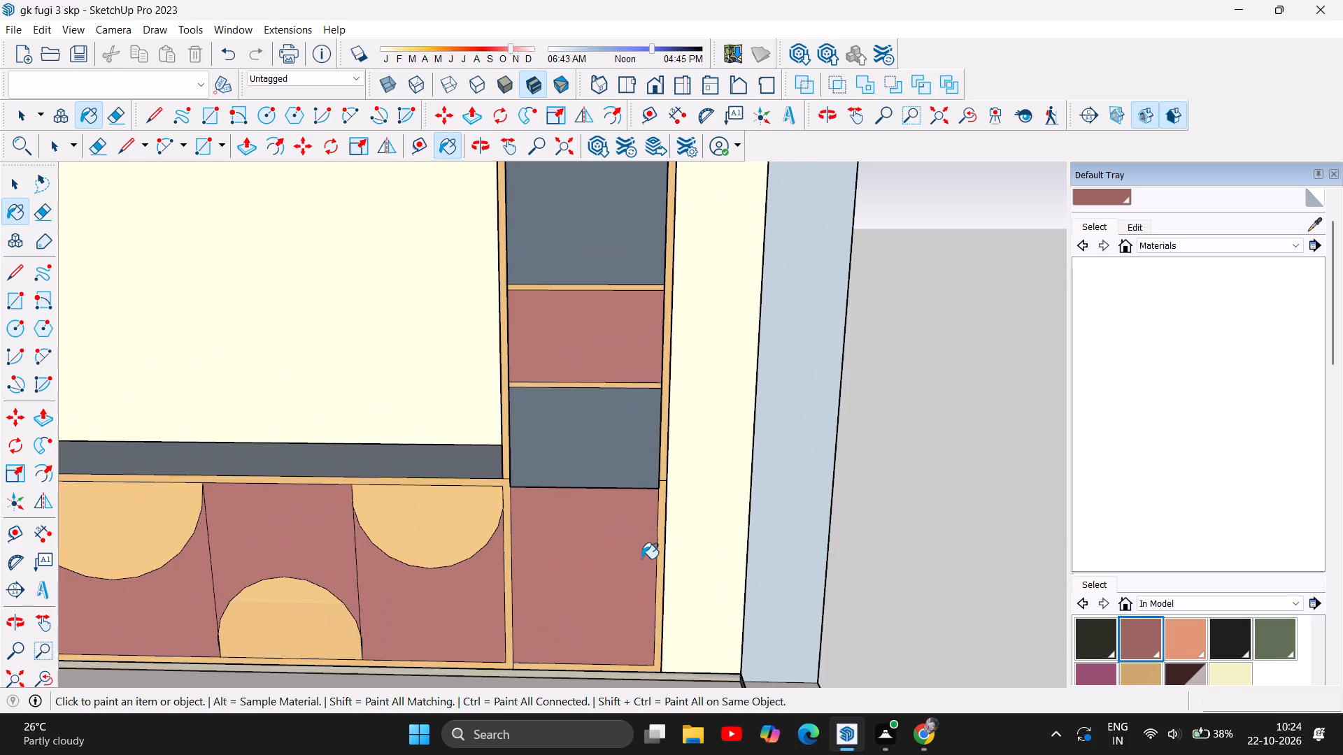
scroll(655, 545, "up", 3)
scroll(655, 545, "down", 17)
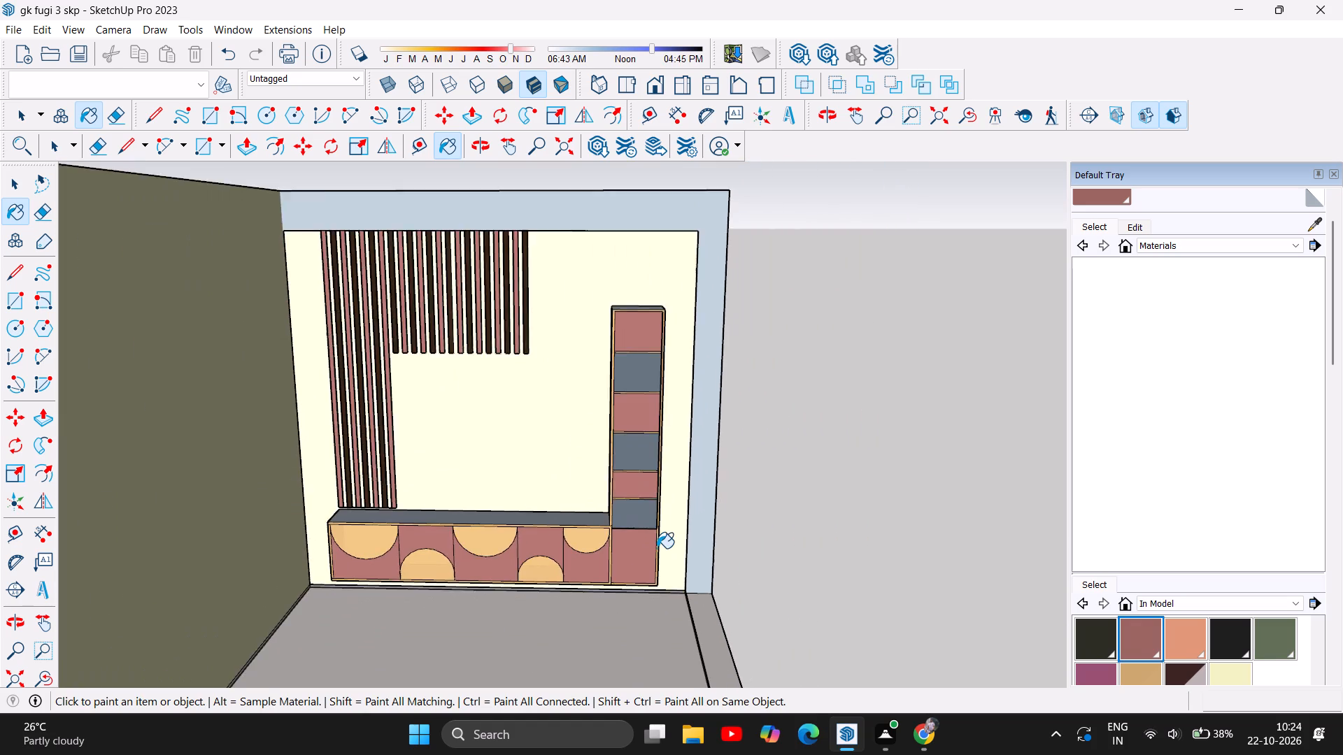
scroll(656, 551, "up", 1)
scroll(651, 553, "down", 3)
scroll(648, 554, "up", 2)
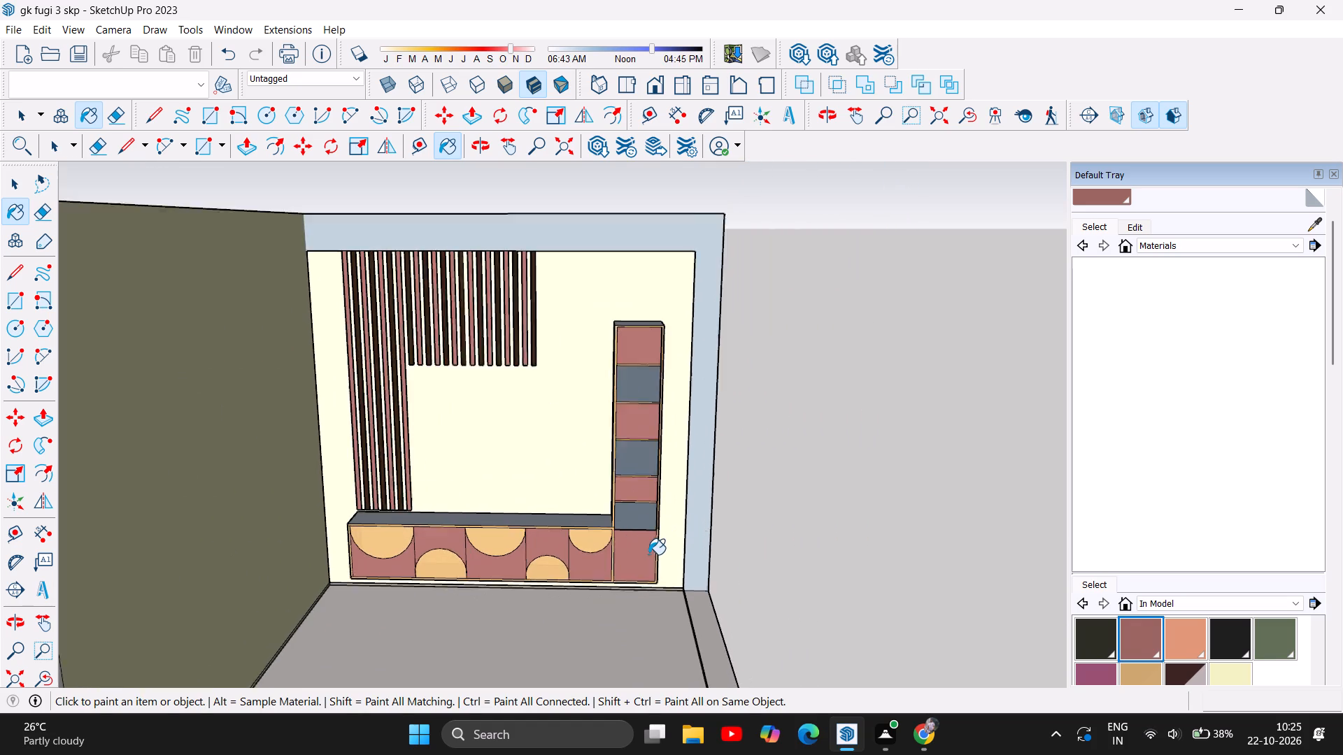
scroll(648, 554, "up", 1)
scroll(542, 587, "up", 4)
scroll(354, 298, "up", 1)
scroll(496, 419, "down", 5)
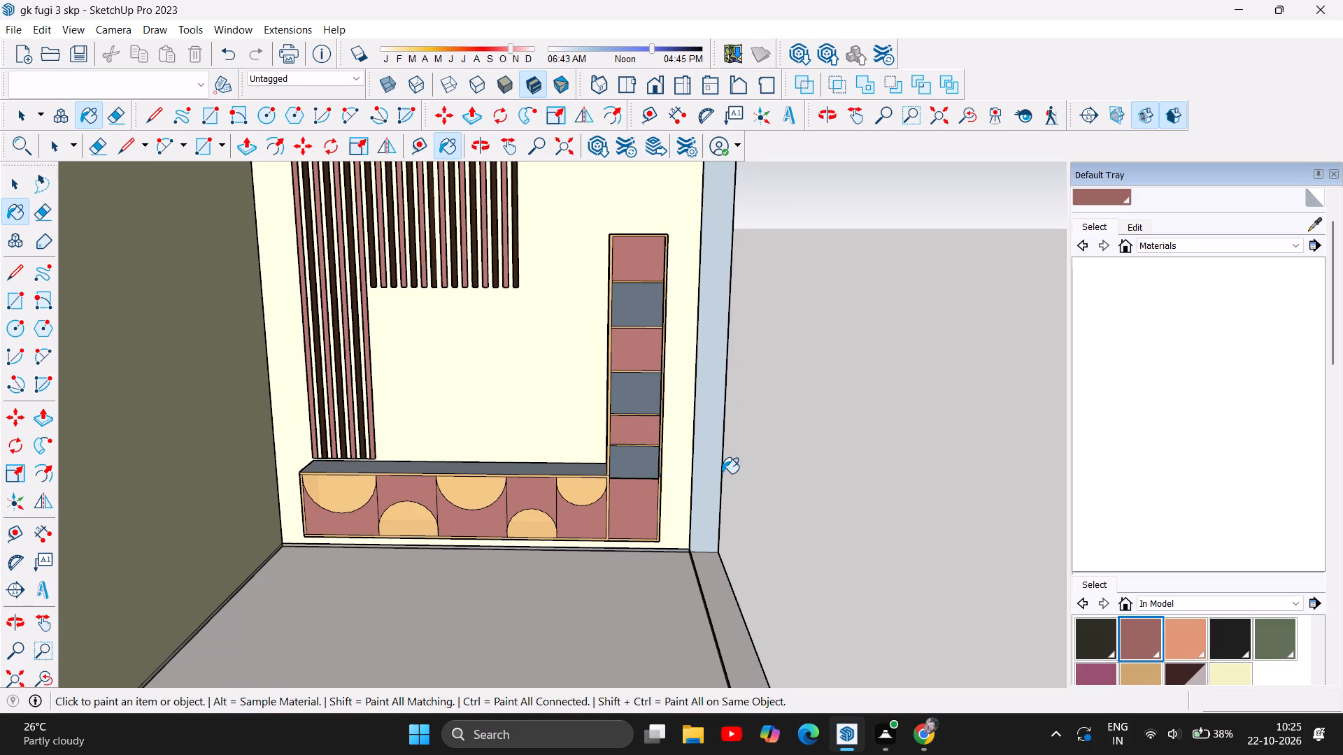
scroll(722, 473, "down", 3)
scroll(595, 508, "up", 11)
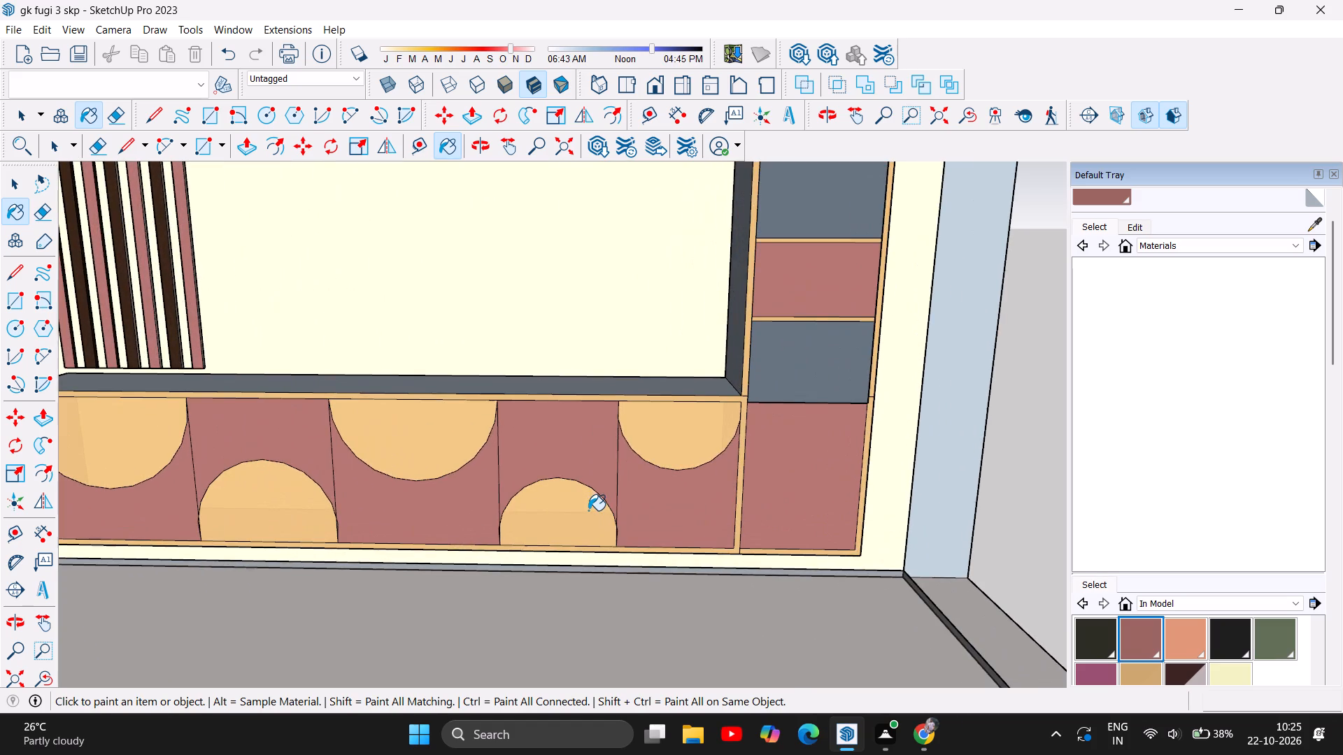
scroll(692, 403, "up", 6)
scroll(692, 403, "down", 3)
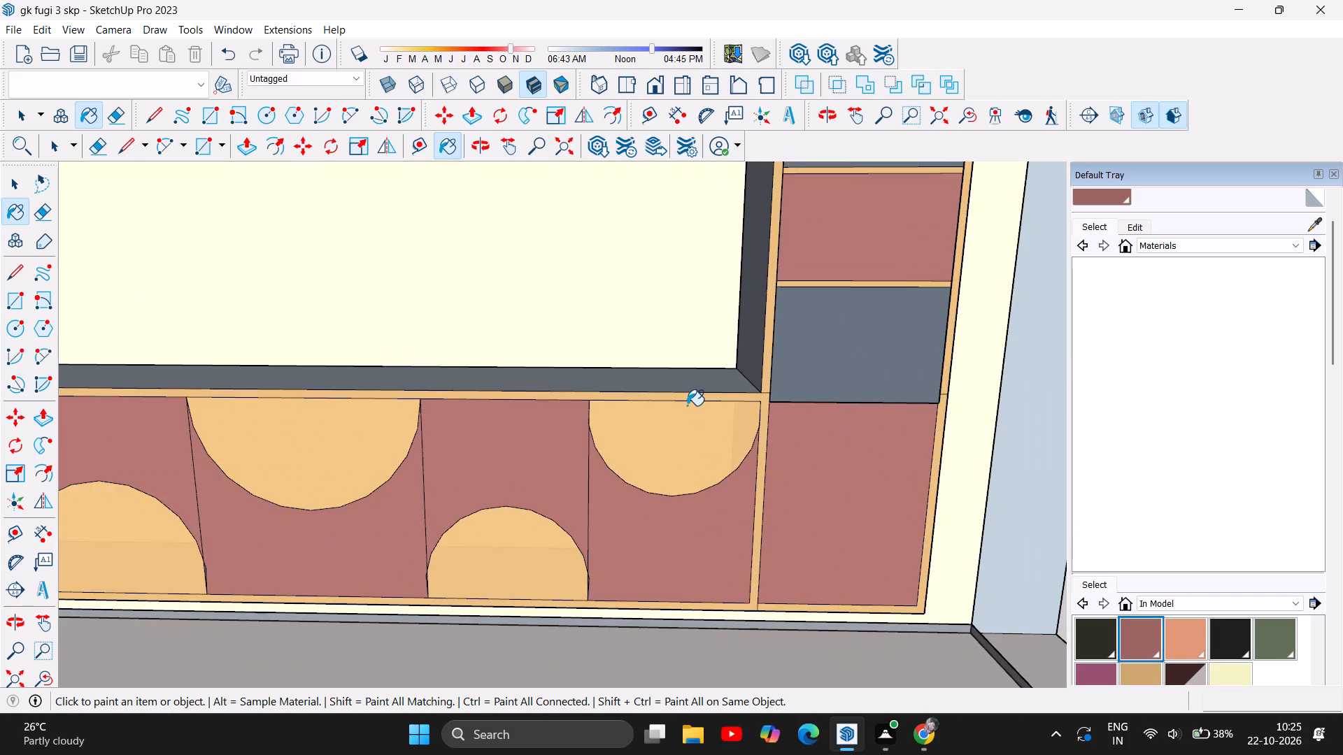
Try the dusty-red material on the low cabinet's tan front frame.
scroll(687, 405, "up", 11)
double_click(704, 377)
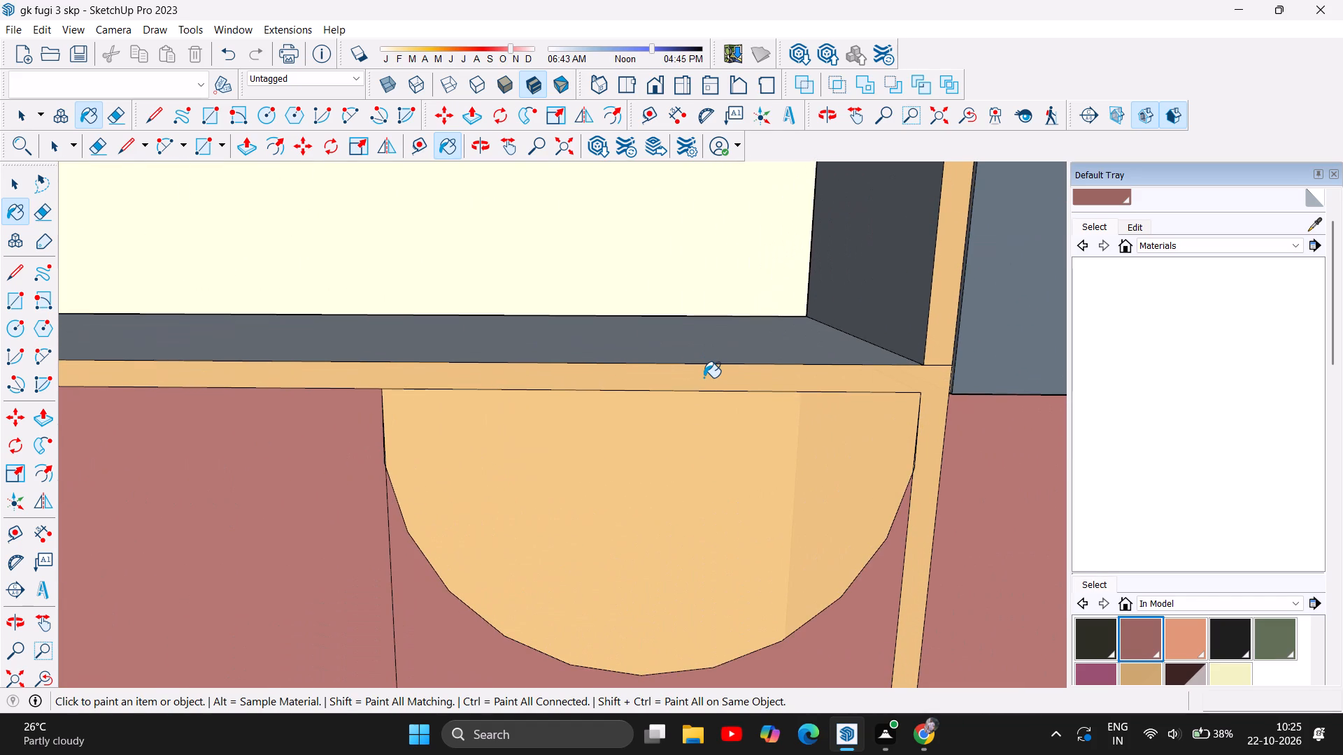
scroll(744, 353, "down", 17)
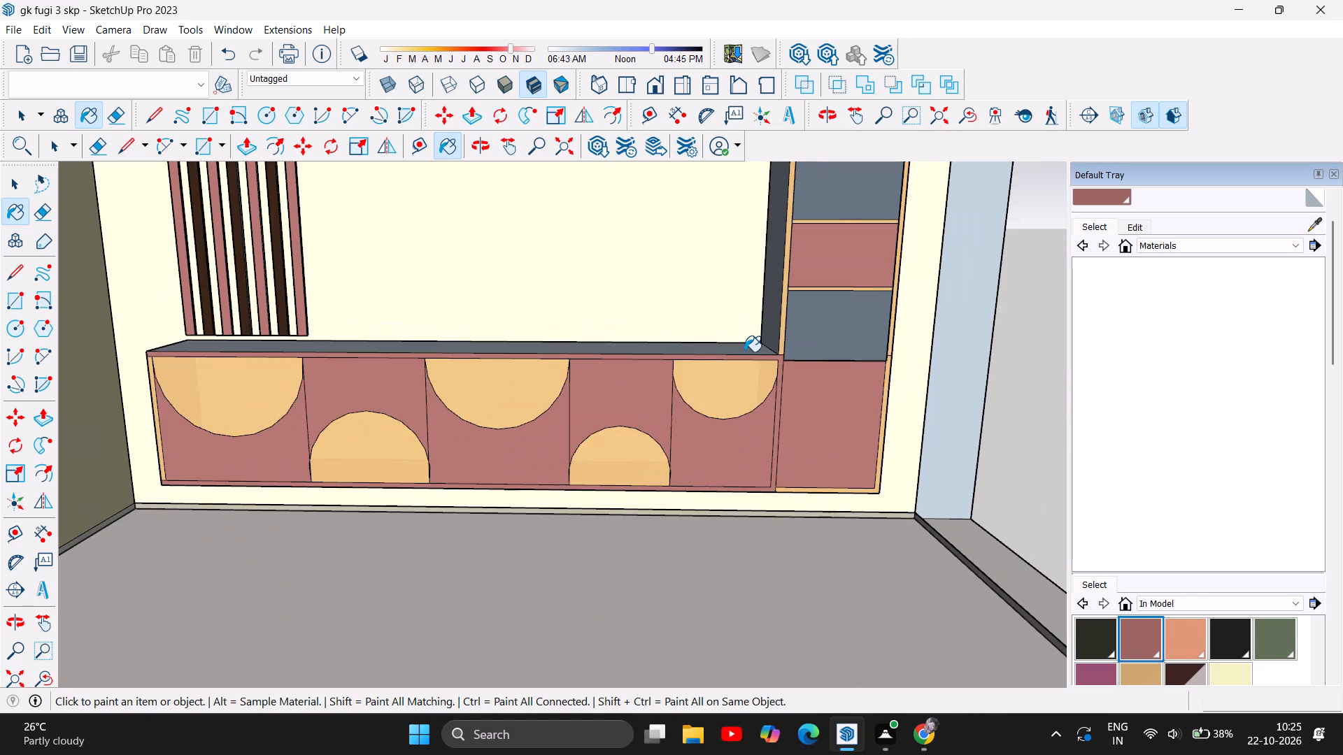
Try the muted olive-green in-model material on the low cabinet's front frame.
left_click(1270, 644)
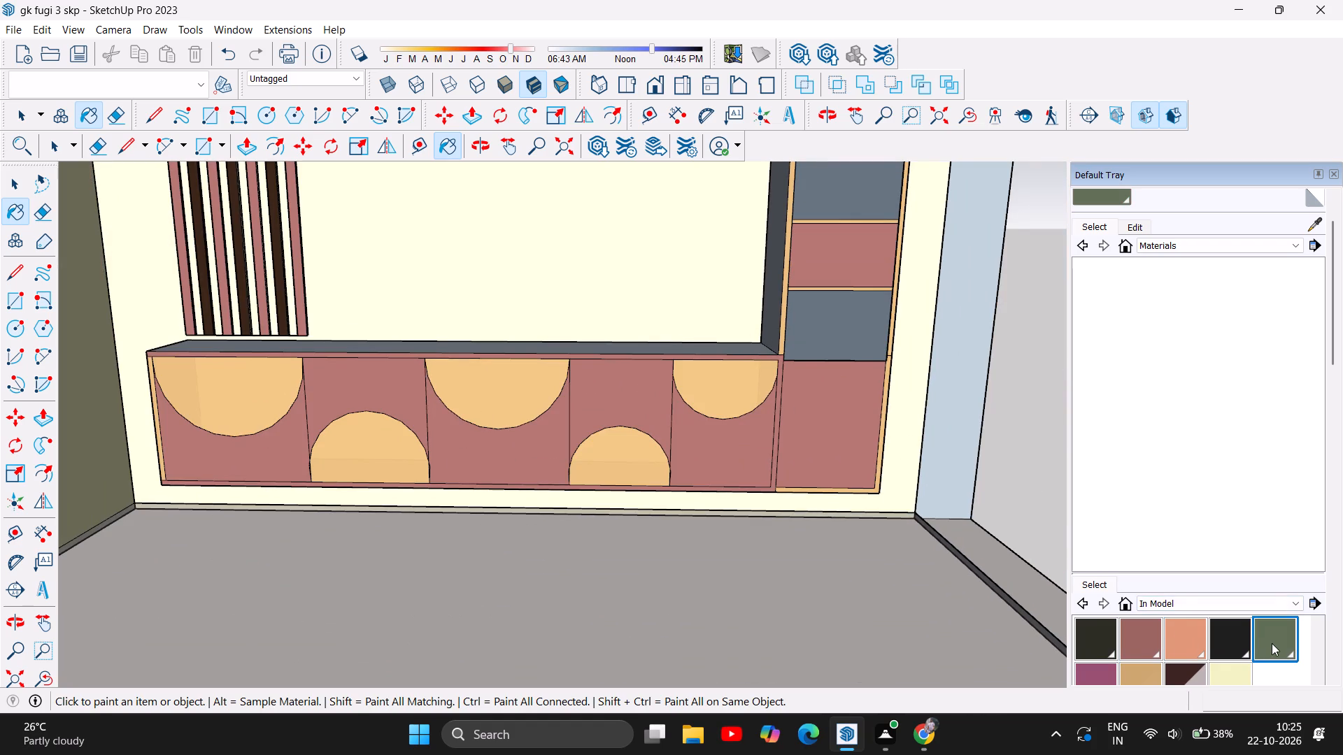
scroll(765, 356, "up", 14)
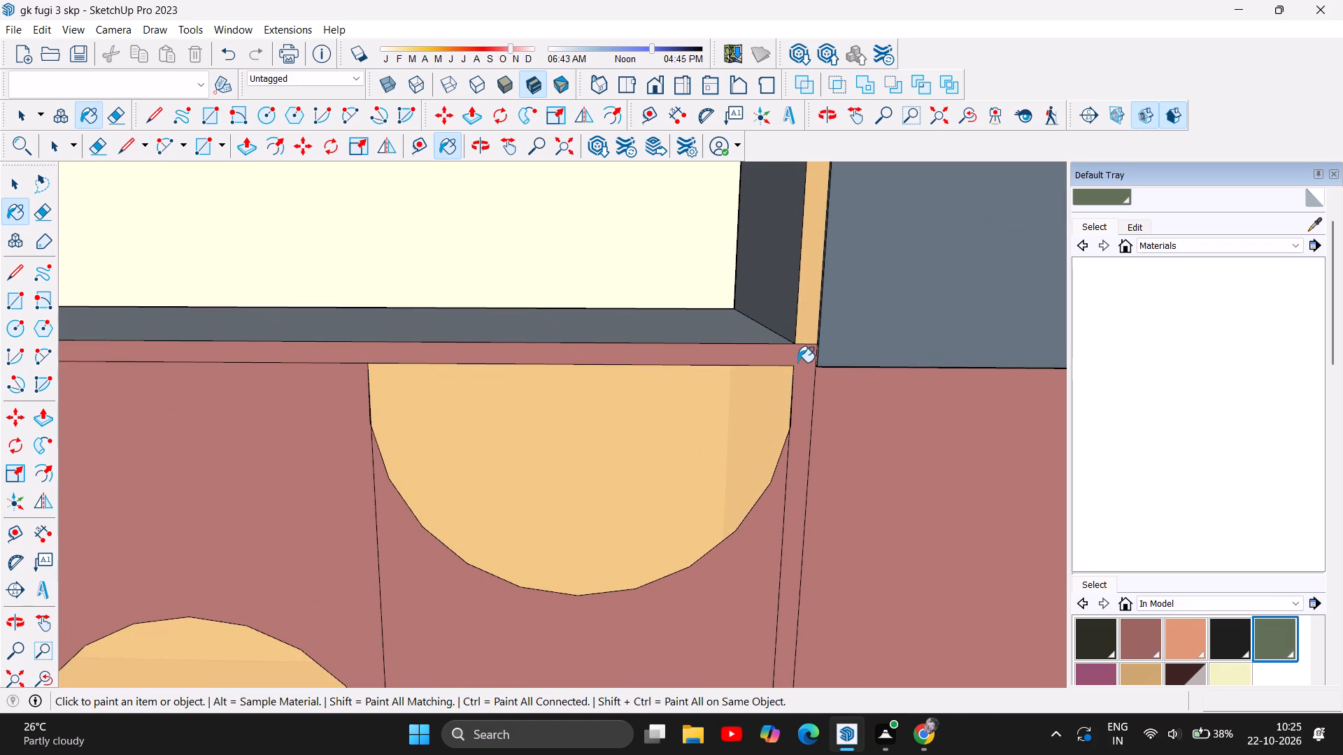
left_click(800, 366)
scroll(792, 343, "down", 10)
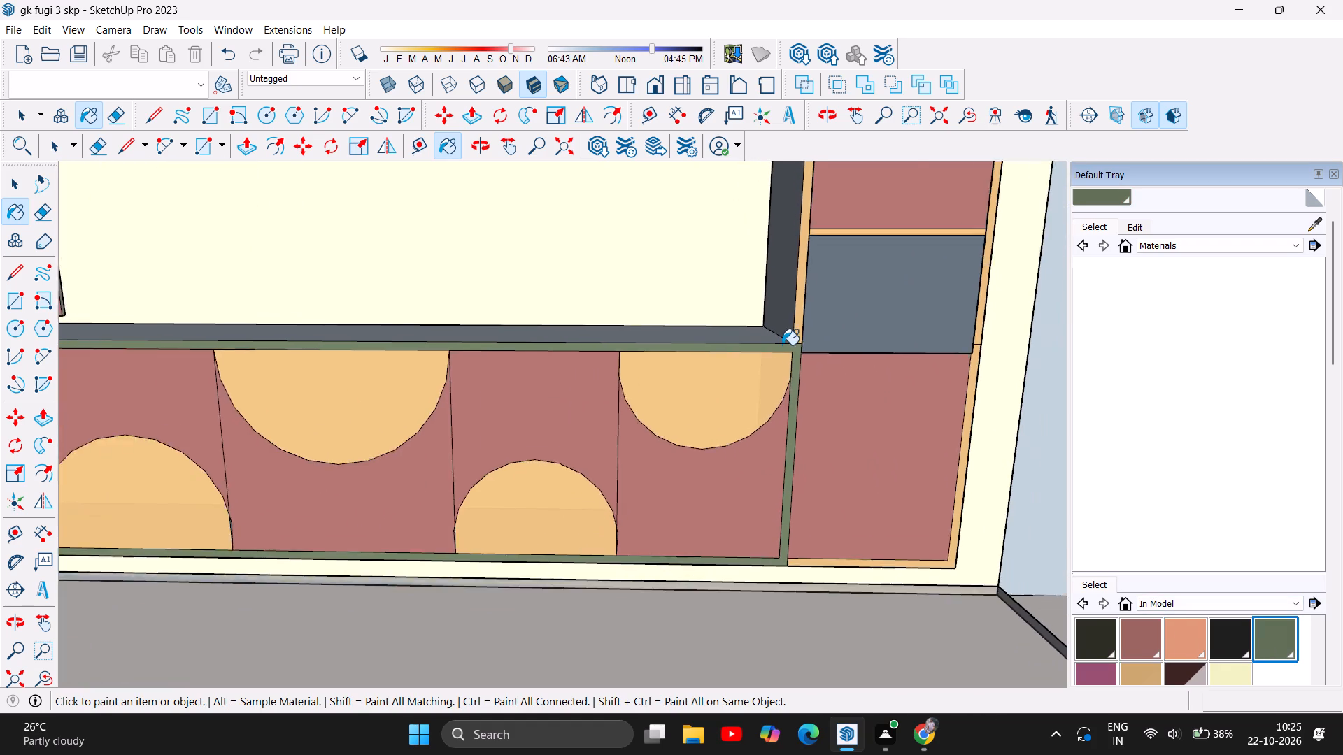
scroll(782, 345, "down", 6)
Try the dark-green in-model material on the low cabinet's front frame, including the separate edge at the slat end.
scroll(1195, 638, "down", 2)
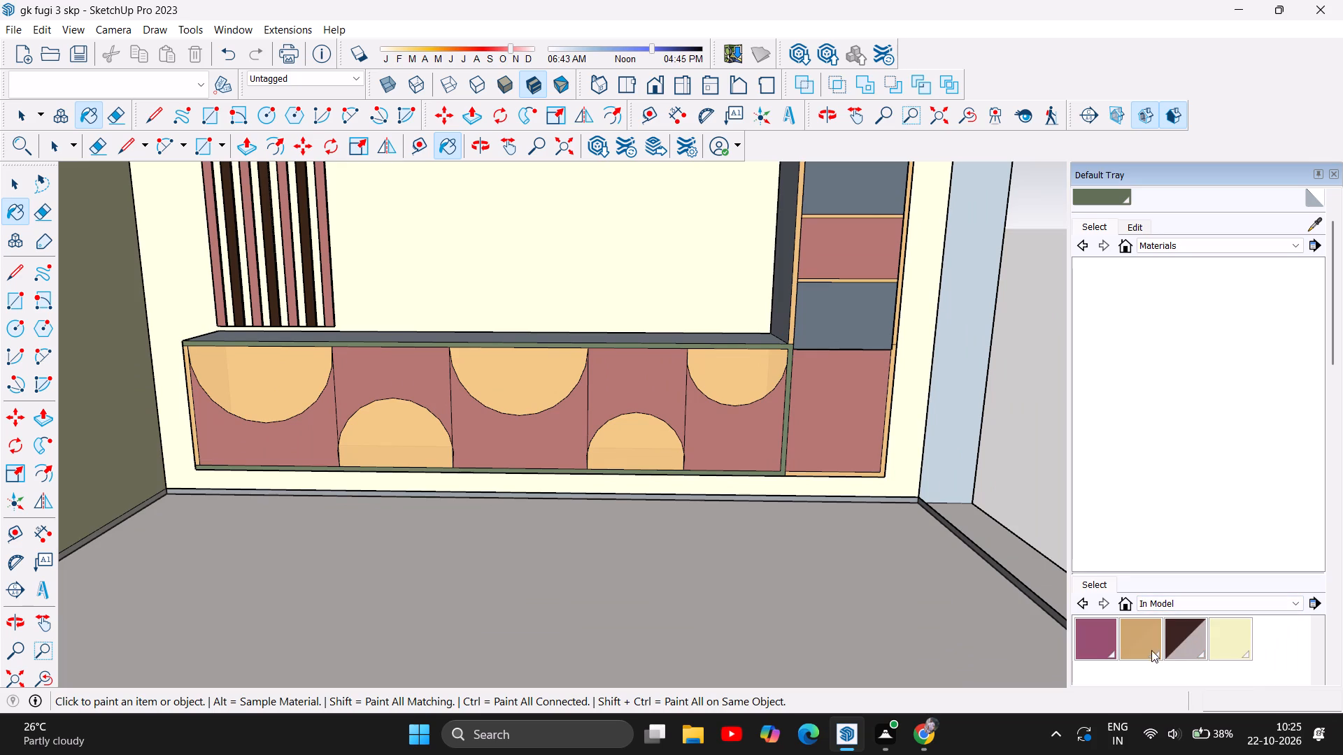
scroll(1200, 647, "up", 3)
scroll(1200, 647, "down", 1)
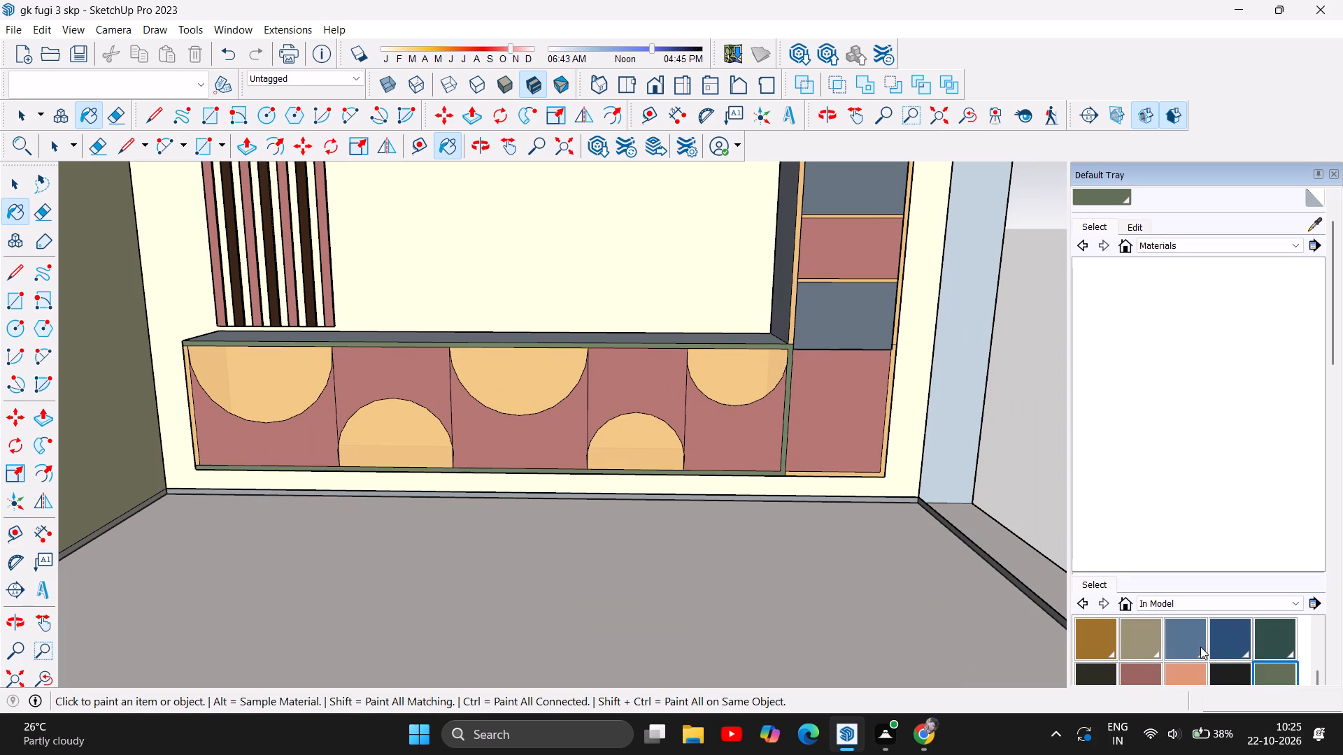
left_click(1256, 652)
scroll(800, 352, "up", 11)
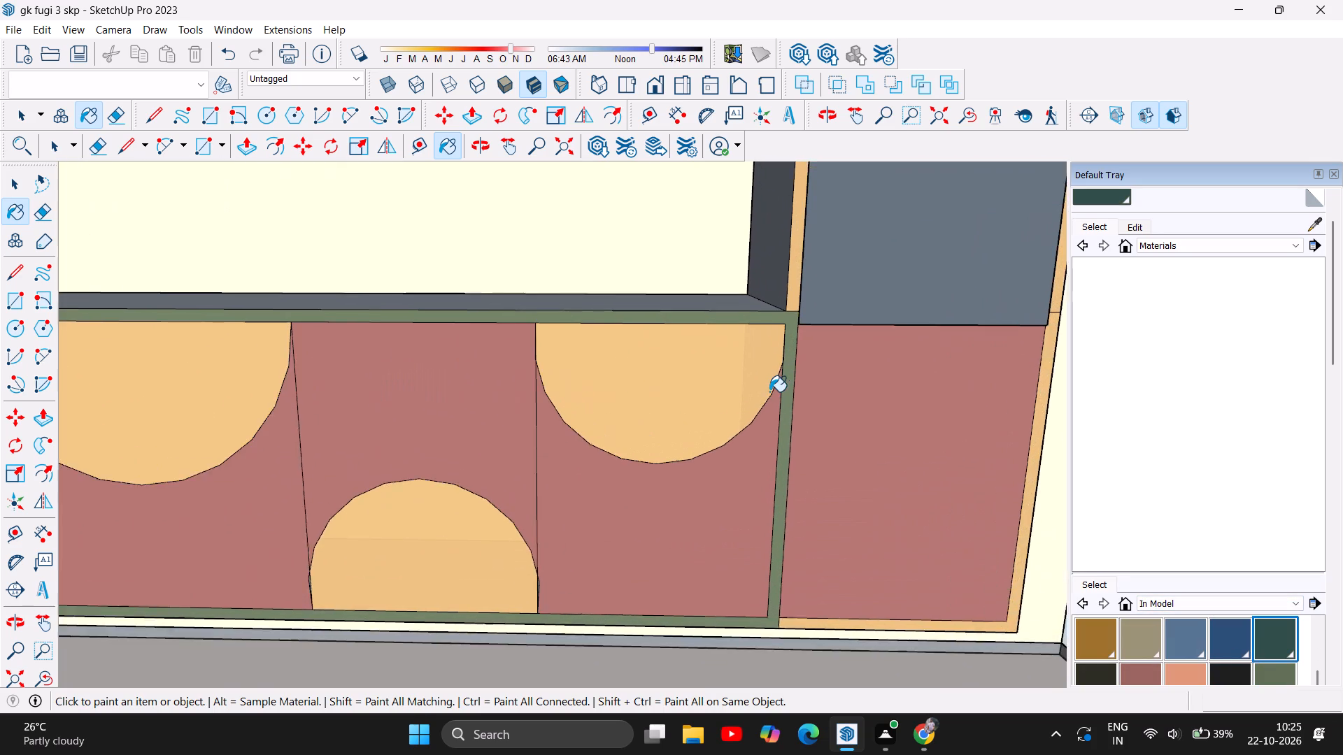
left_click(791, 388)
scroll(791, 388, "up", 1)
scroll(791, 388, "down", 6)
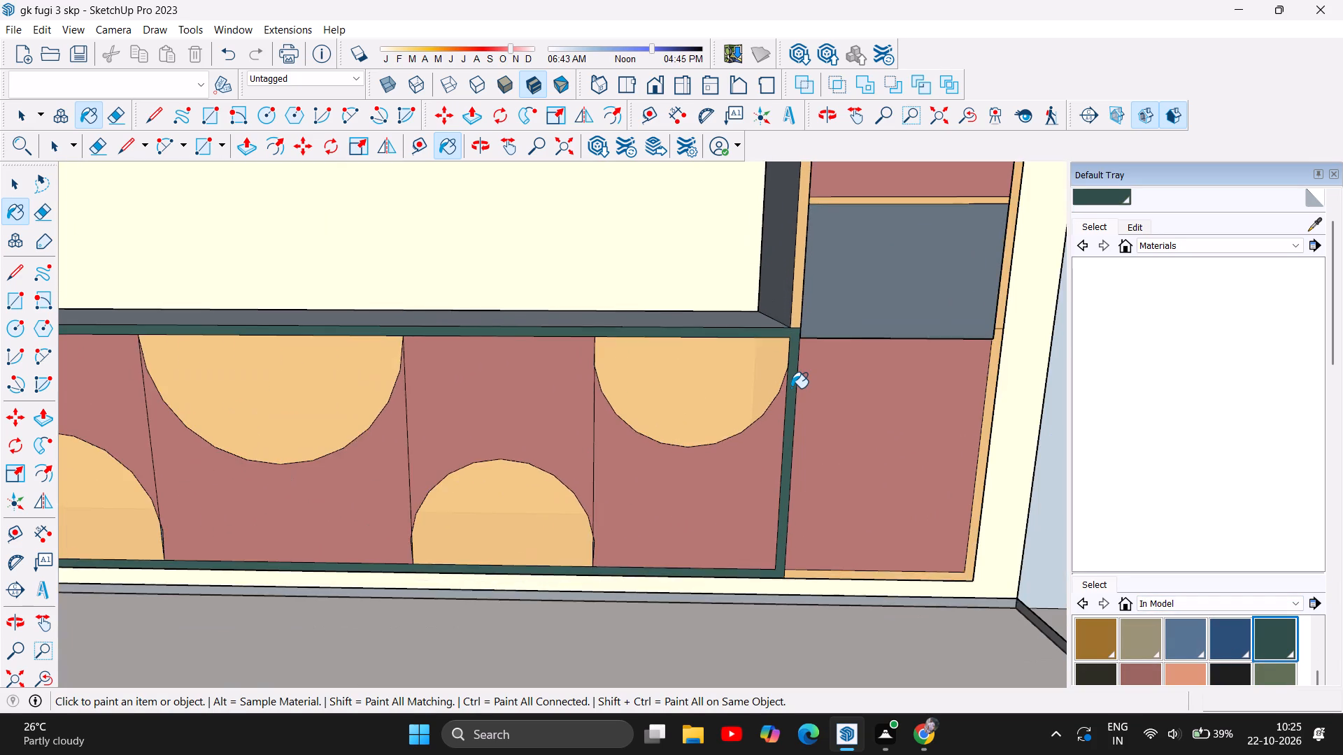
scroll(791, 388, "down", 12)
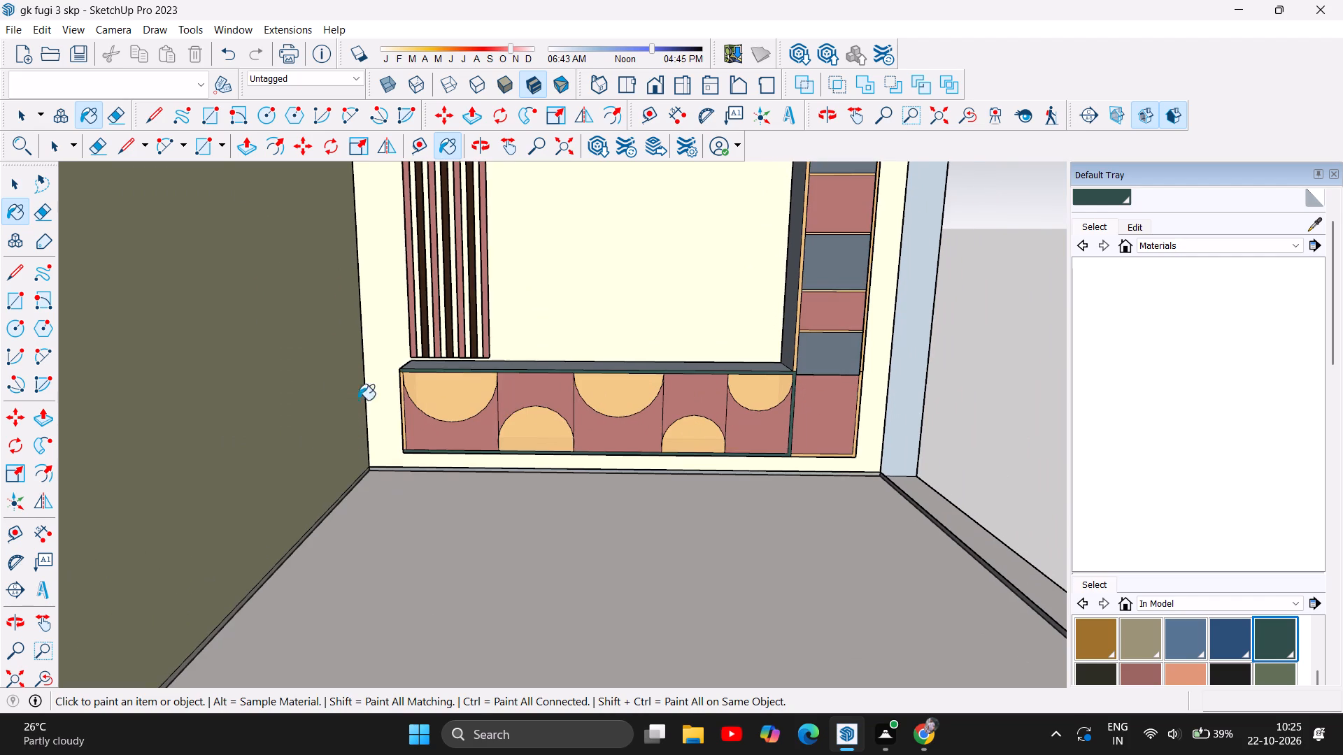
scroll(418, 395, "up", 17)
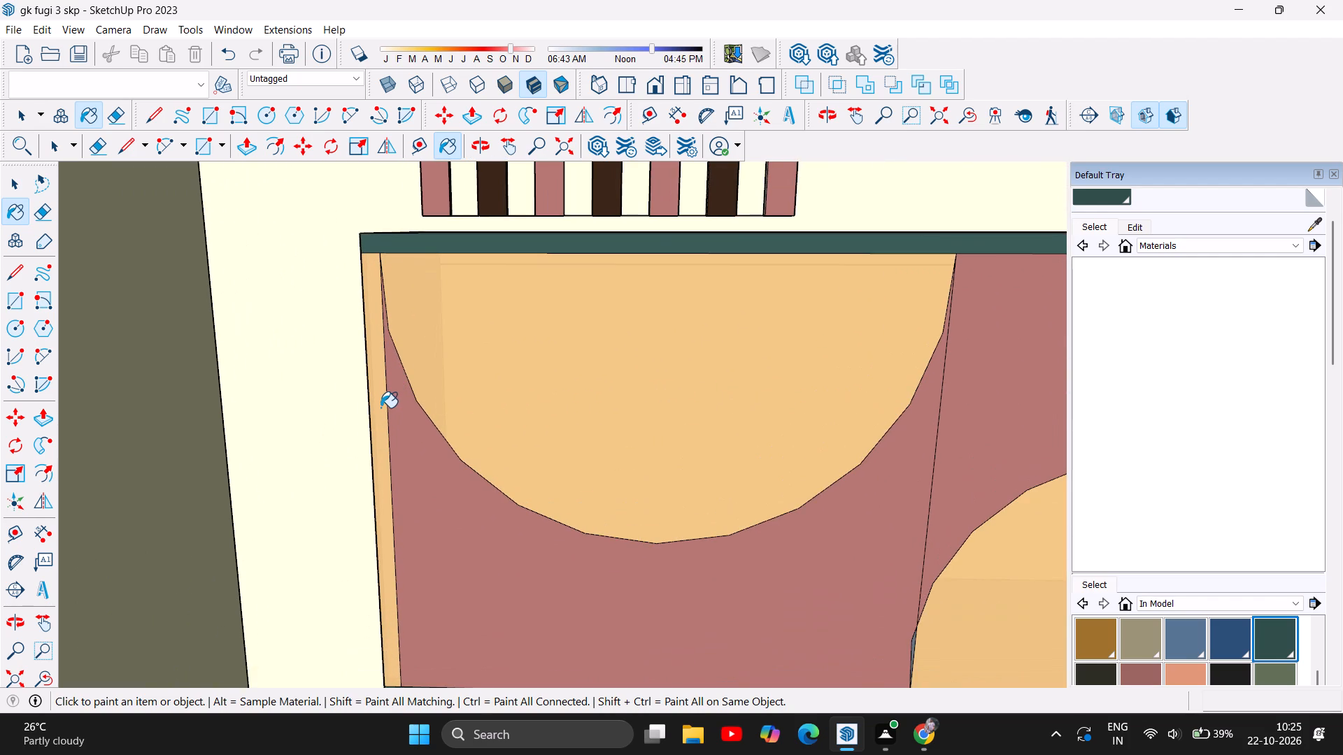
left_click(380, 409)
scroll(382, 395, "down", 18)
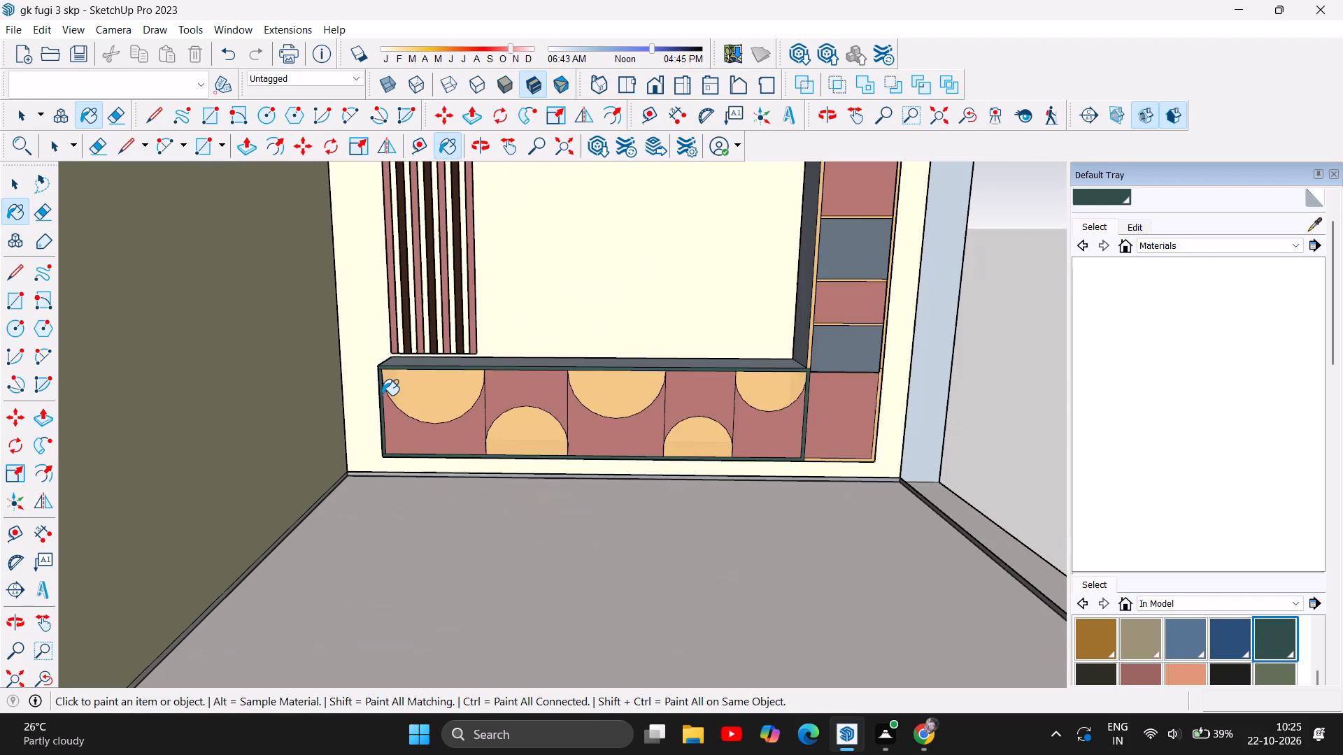
Paint the low cabinet's front frame and its separate edge at the slat end with the dark-blue in-model material.
left_click(1221, 631)
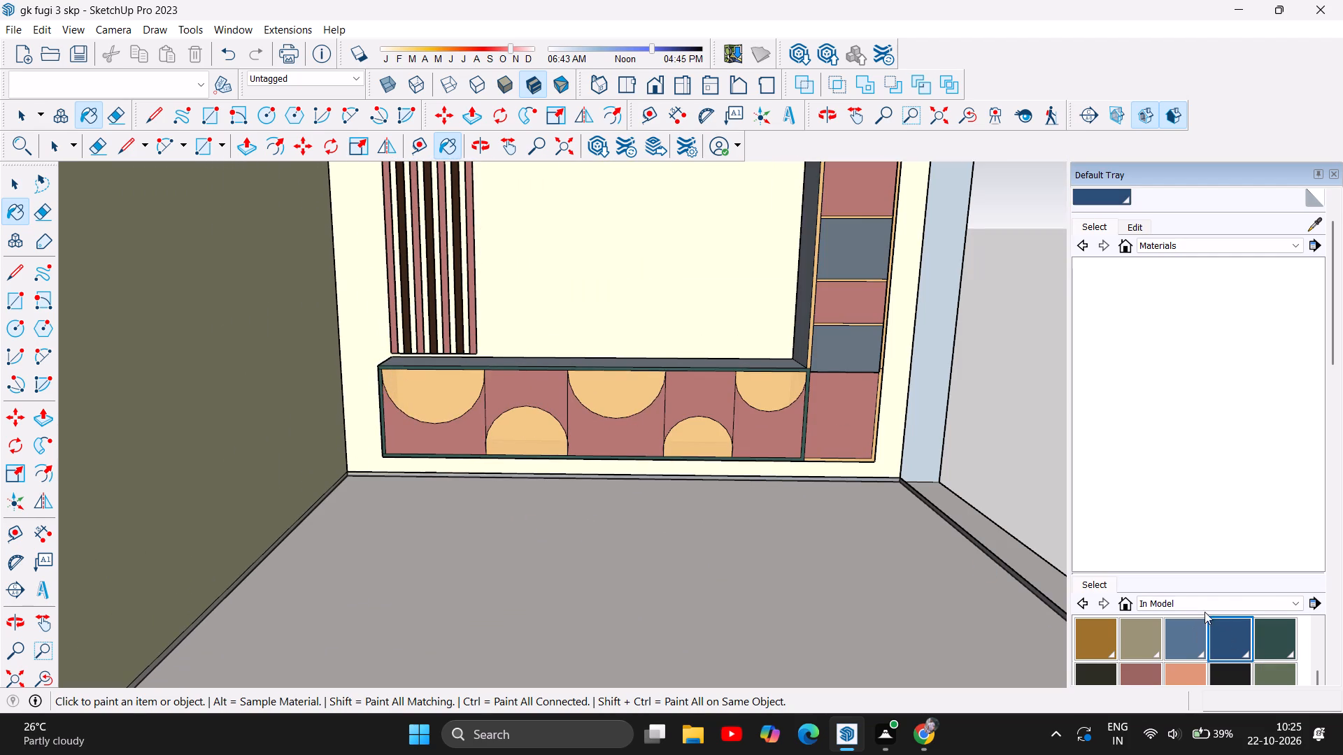
scroll(860, 398, "up", 5)
scroll(742, 384, "up", 9)
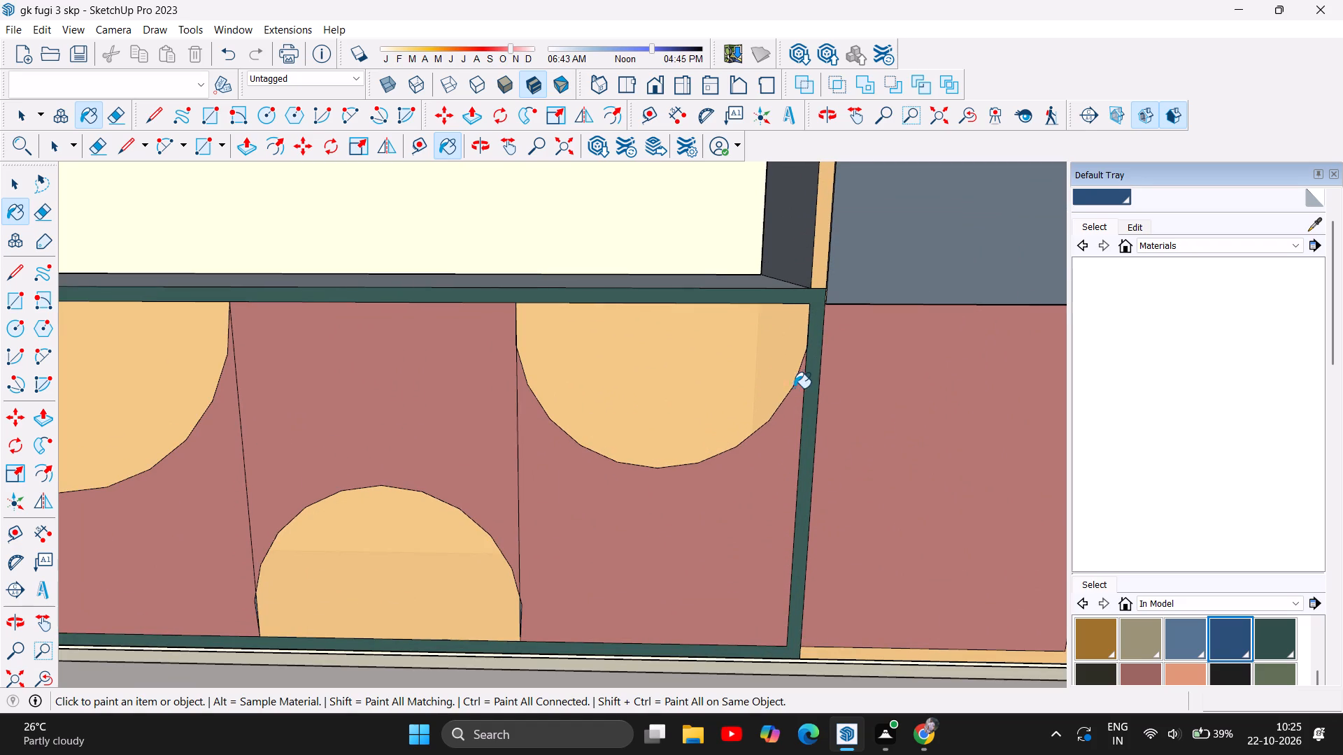
left_click(811, 380)
scroll(867, 395, "down", 11)
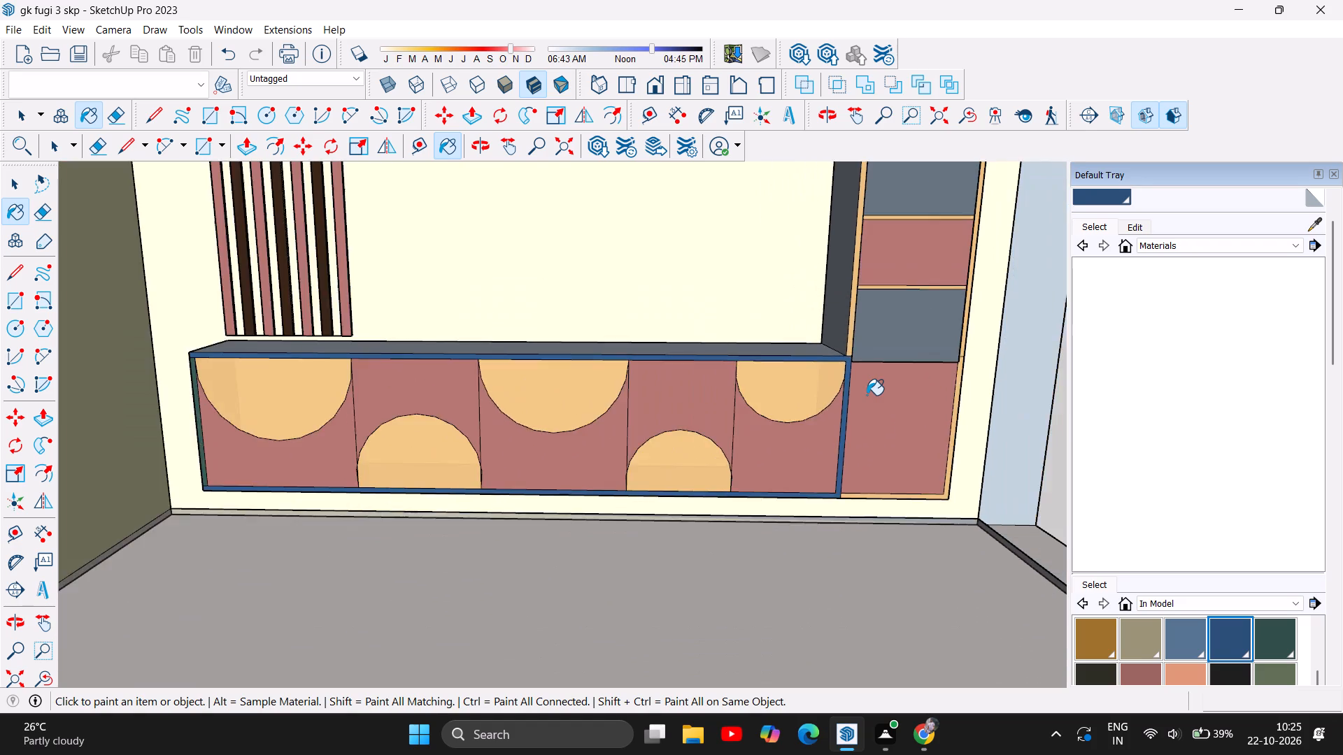
scroll(867, 395, "down", 6)
scroll(434, 411, "up", 6)
scroll(492, 389, "up", 10)
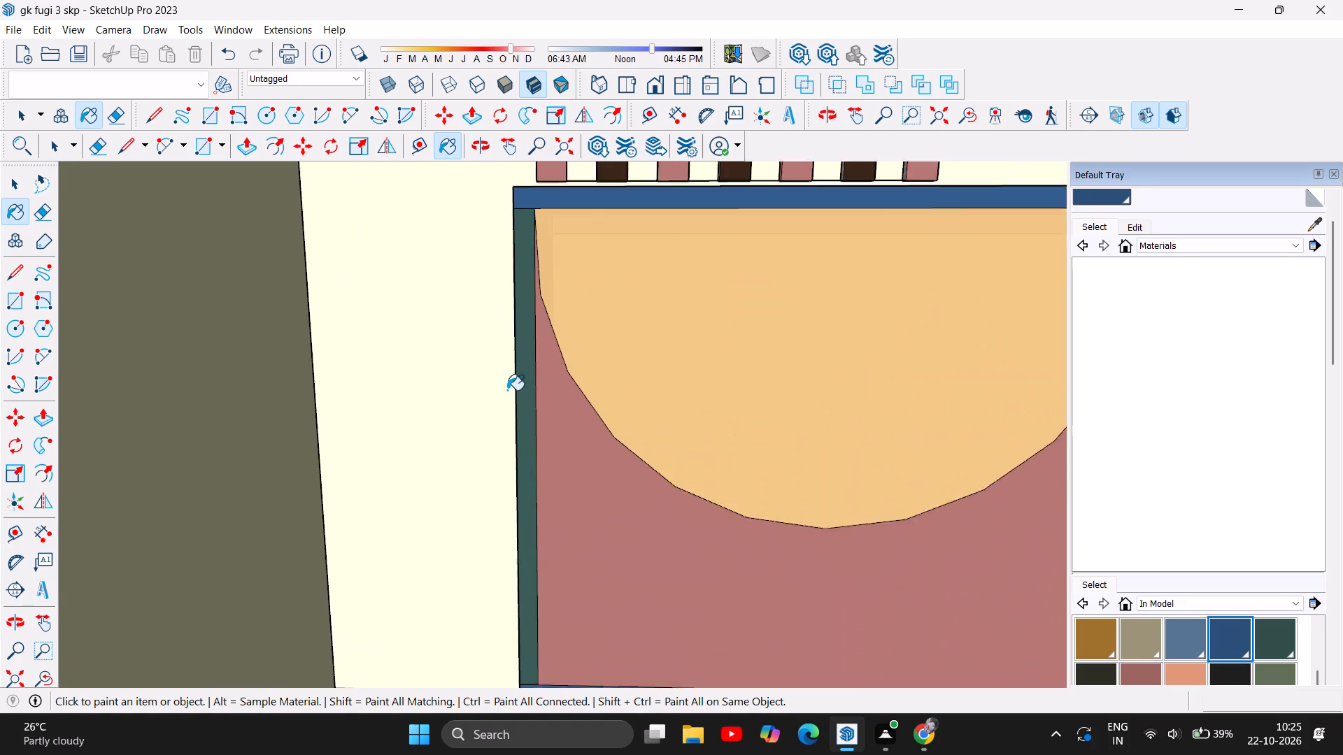
left_click(525, 379)
scroll(525, 379, "up", 1)
scroll(329, 442, "down", 6)
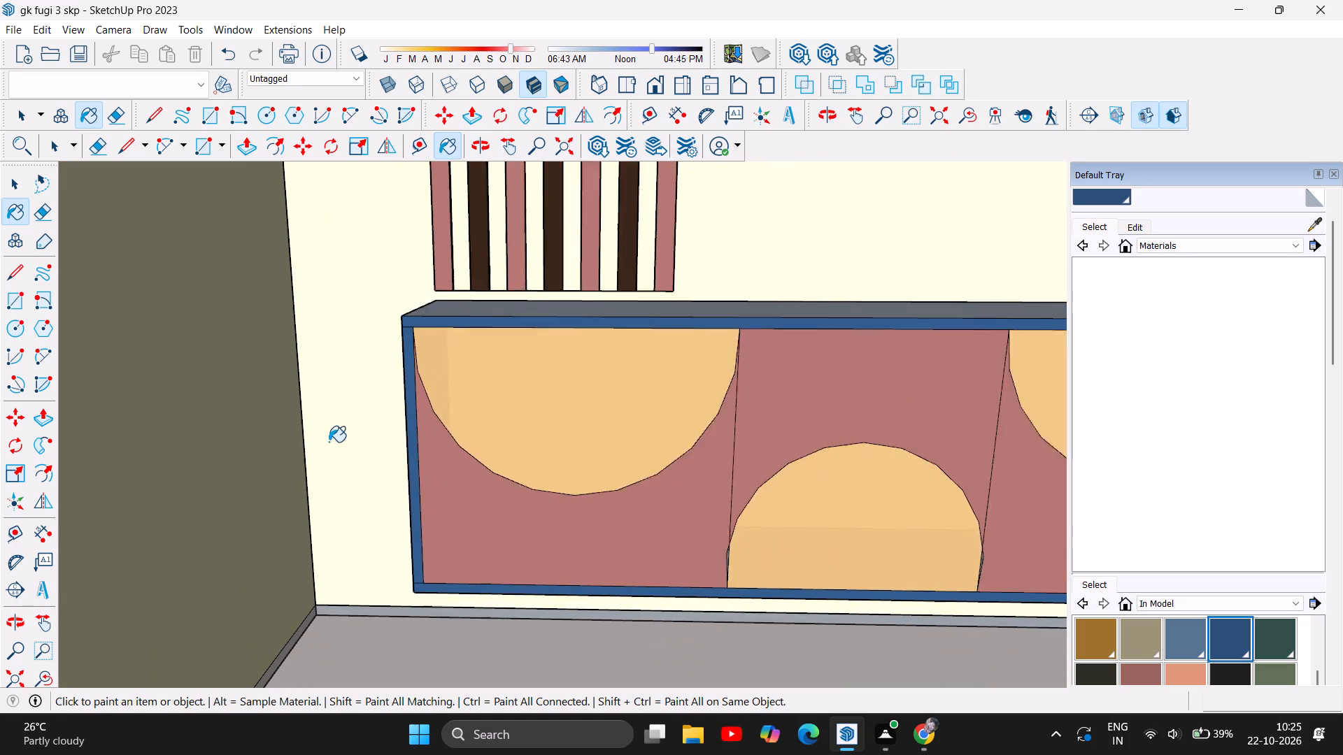
scroll(329, 442, "down", 17)
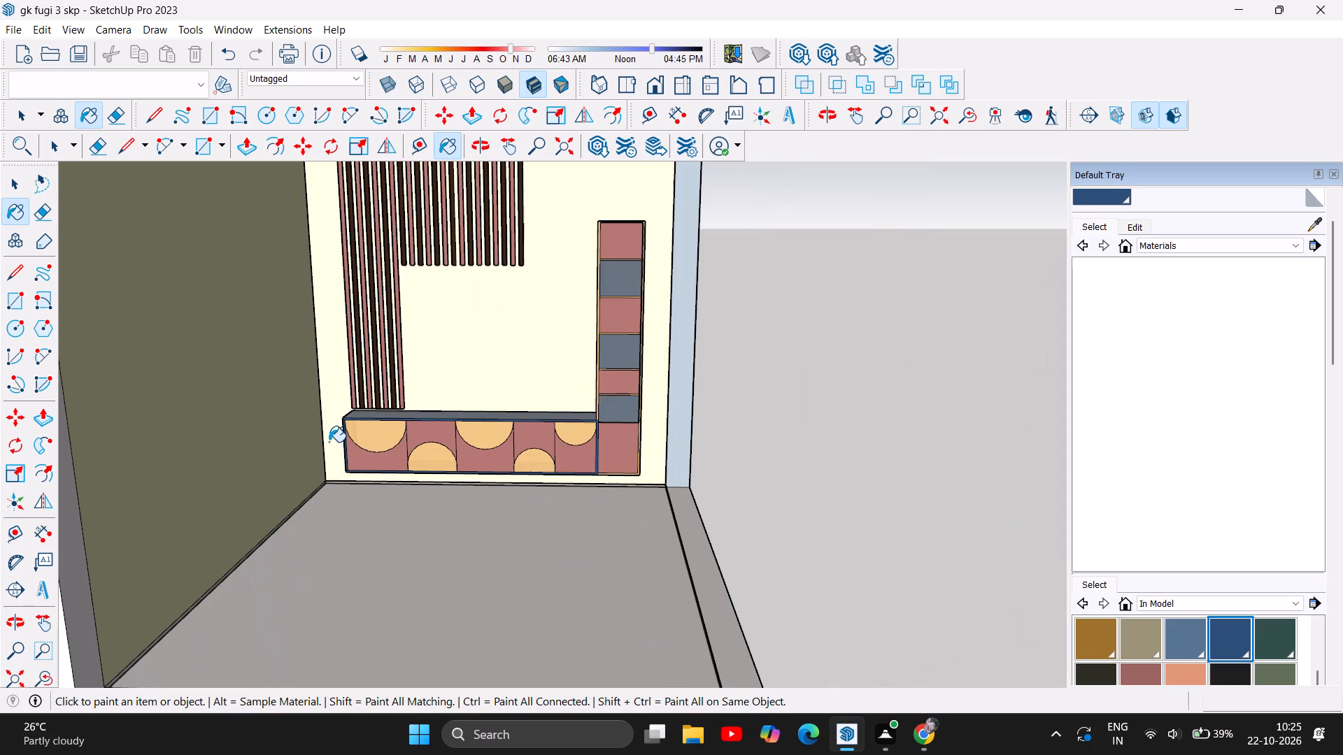
Paint the tall shelf unit's front frame, including the edge around its bottom door, with the dark-blue in-model material.
scroll(646, 309, "up", 5)
scroll(639, 365, "up", 6)
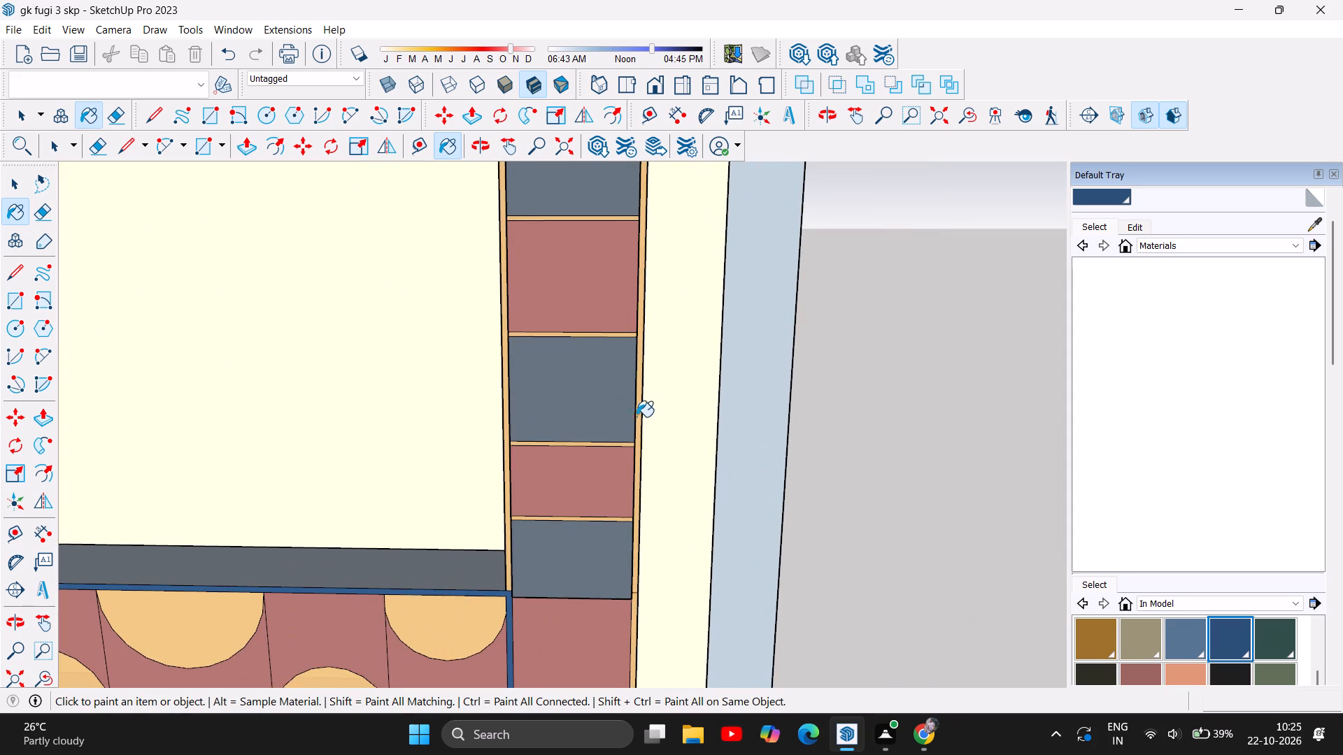
left_click(639, 412)
scroll(576, 372, "down", 5)
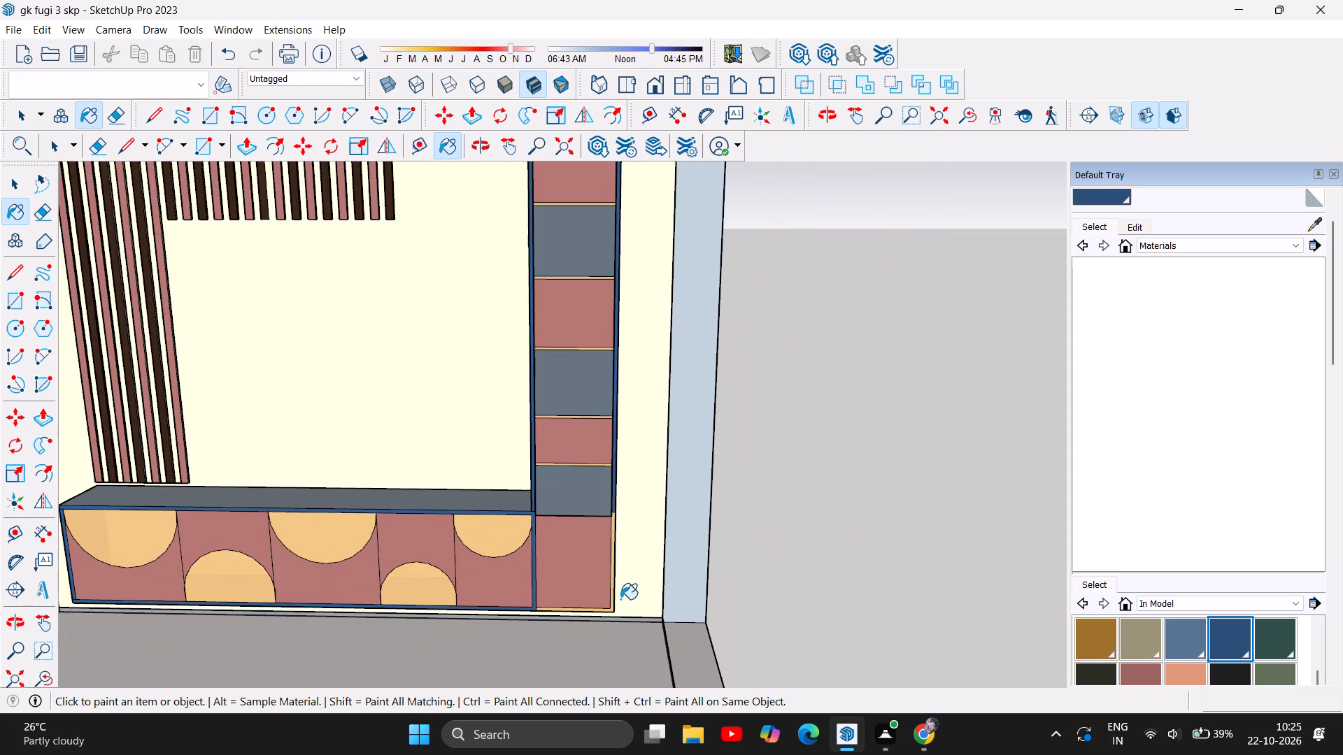
scroll(609, 601, "up", 7)
left_click(616, 538)
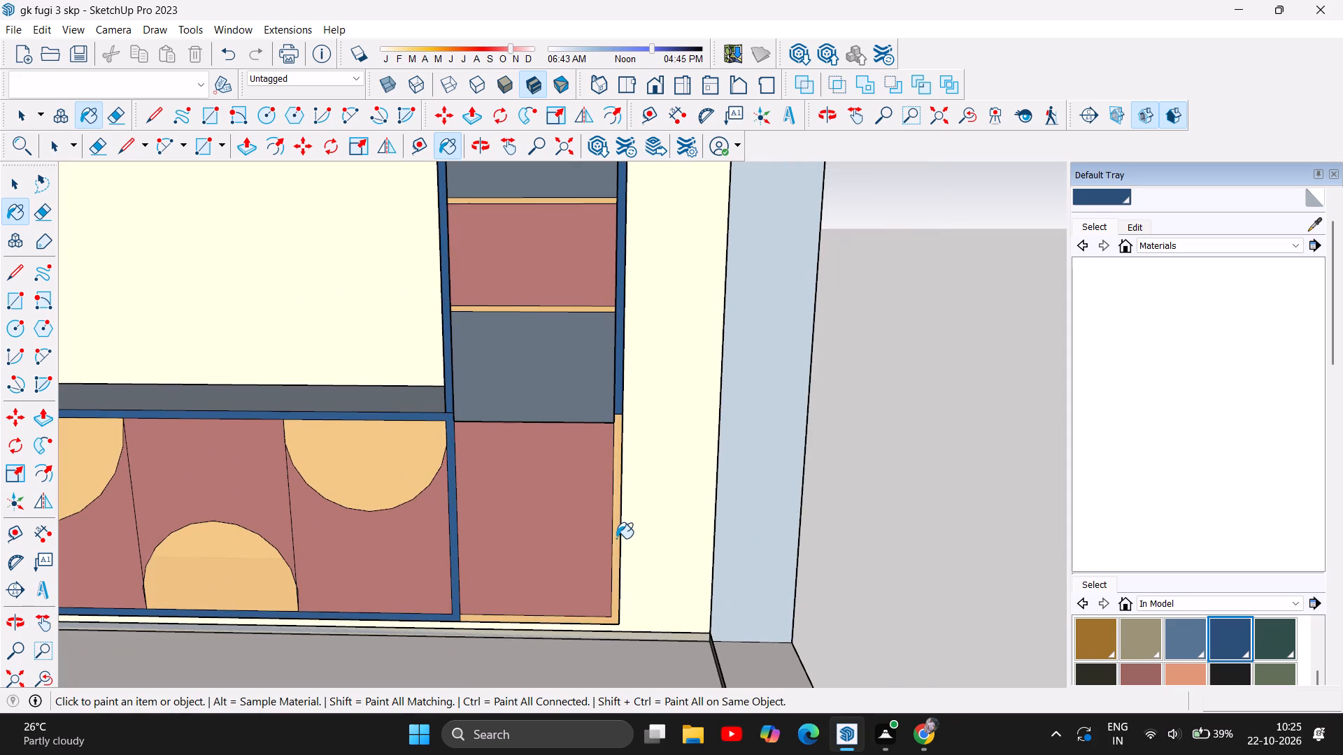
Check the dark-blue frames on the tall shelf unit and low cabinet from close up and from a distance.
scroll(662, 566, "up", 1)
scroll(669, 567, "down", 11)
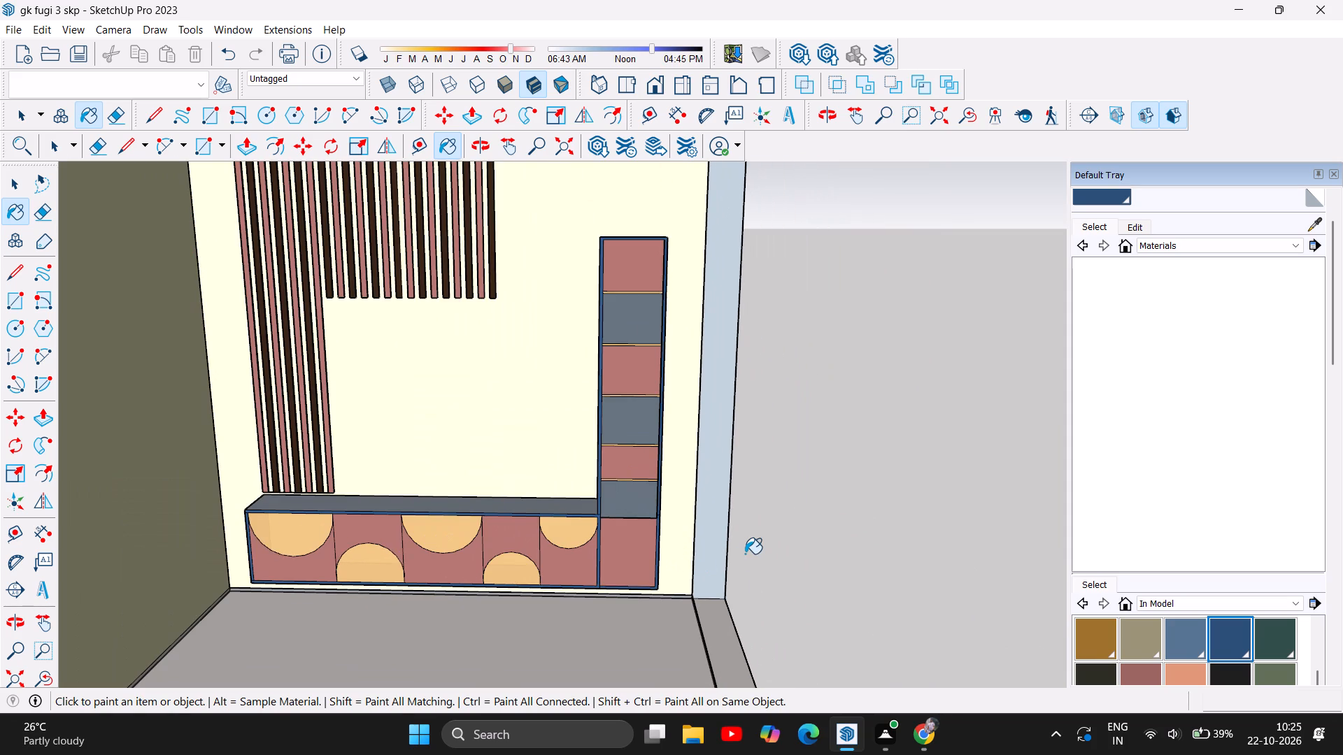
scroll(745, 554, "down", 6)
scroll(735, 545, "up", 7)
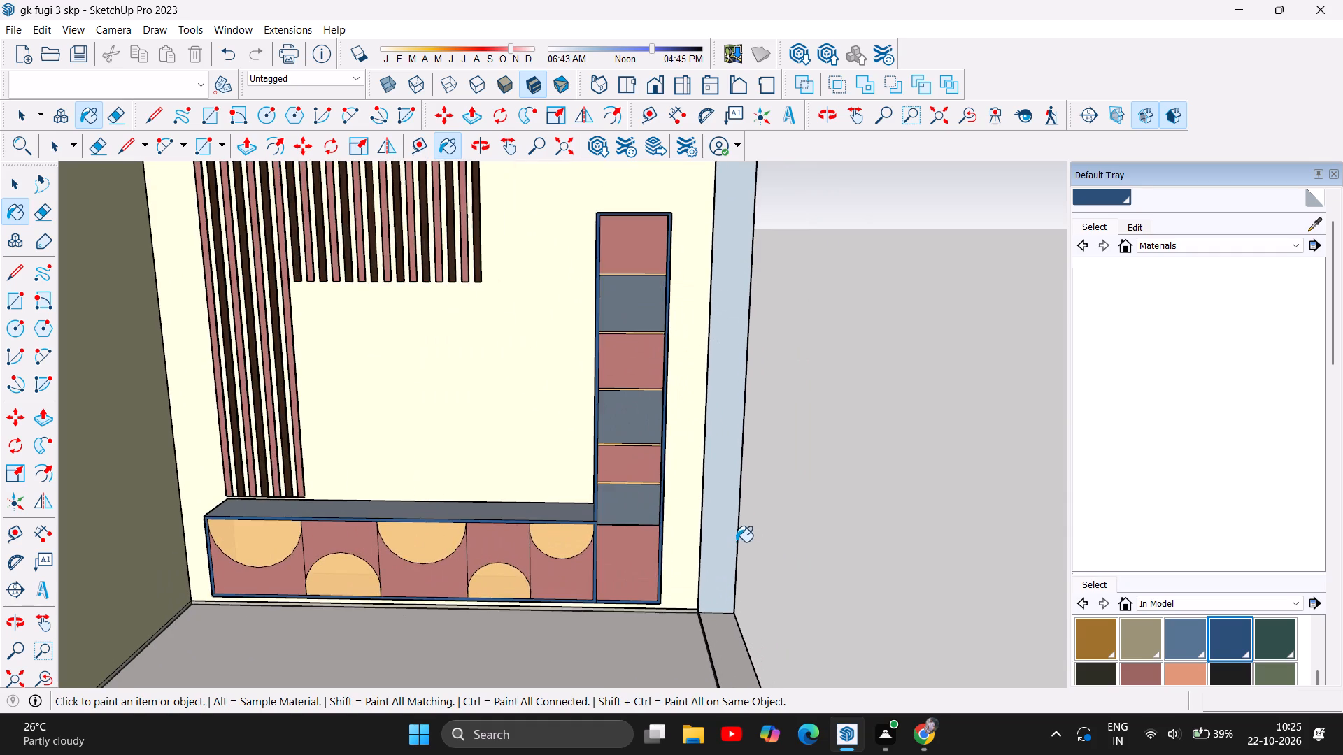
scroll(739, 535, "up", 2)
scroll(744, 536, "down", 1)
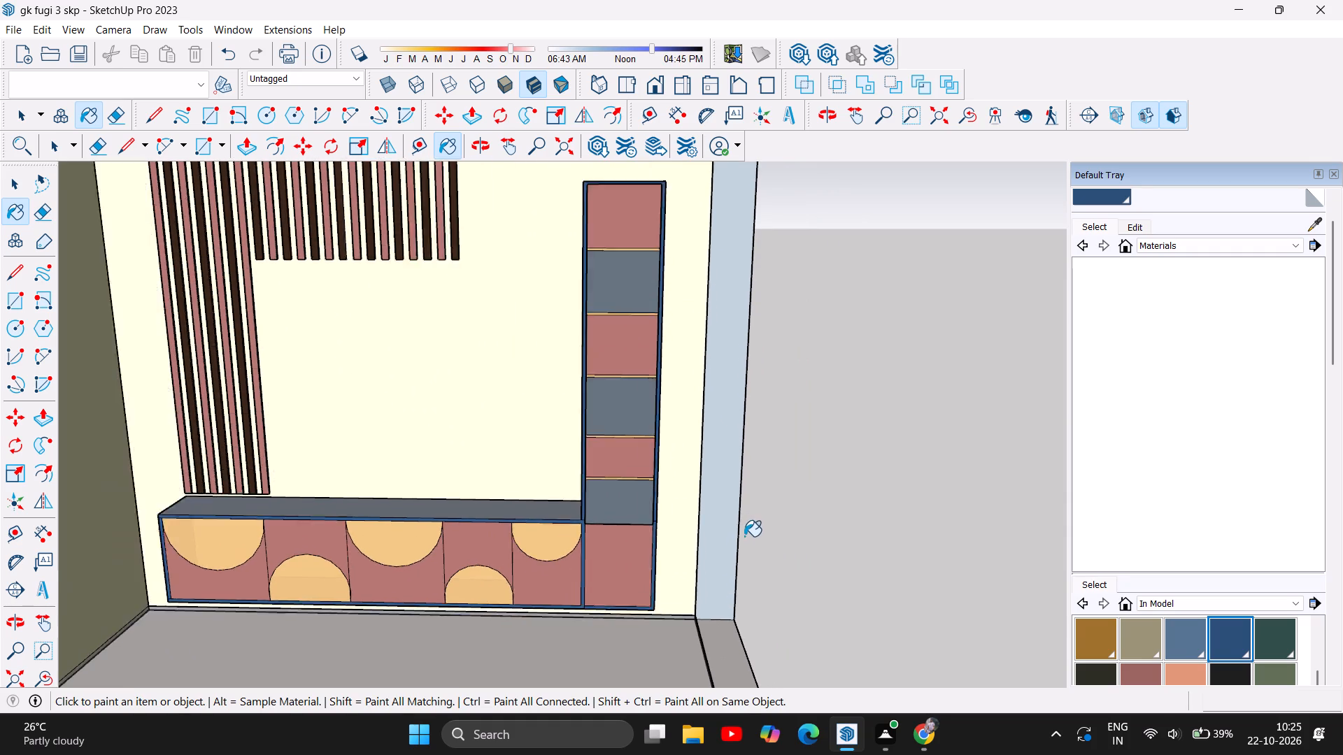
scroll(744, 536, "down", 4)
Delete the stray edge segments in the first four gaps between the long slats' lower ends, starting at the olive-wall side.
scroll(363, 508, "up", 6)
scroll(440, 540, "up", 13)
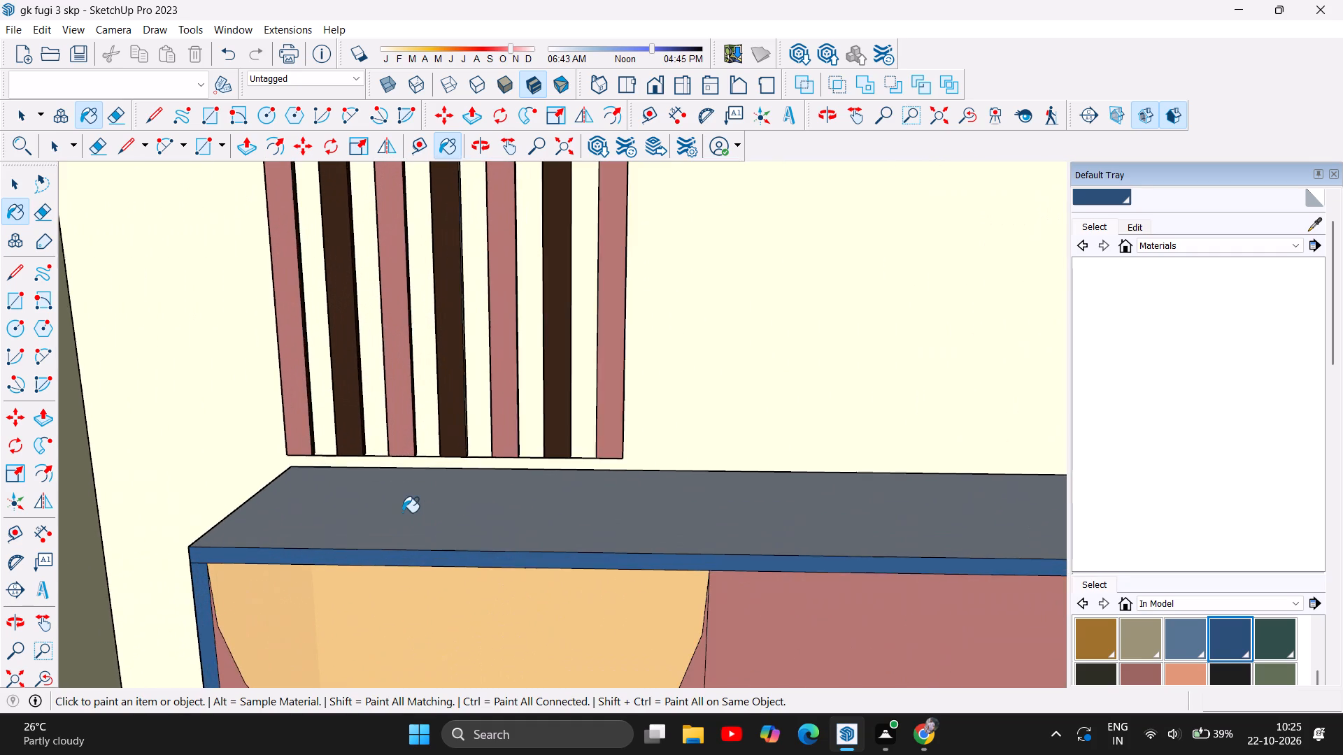
scroll(352, 483, "up", 8)
scroll(301, 456, "up", 5)
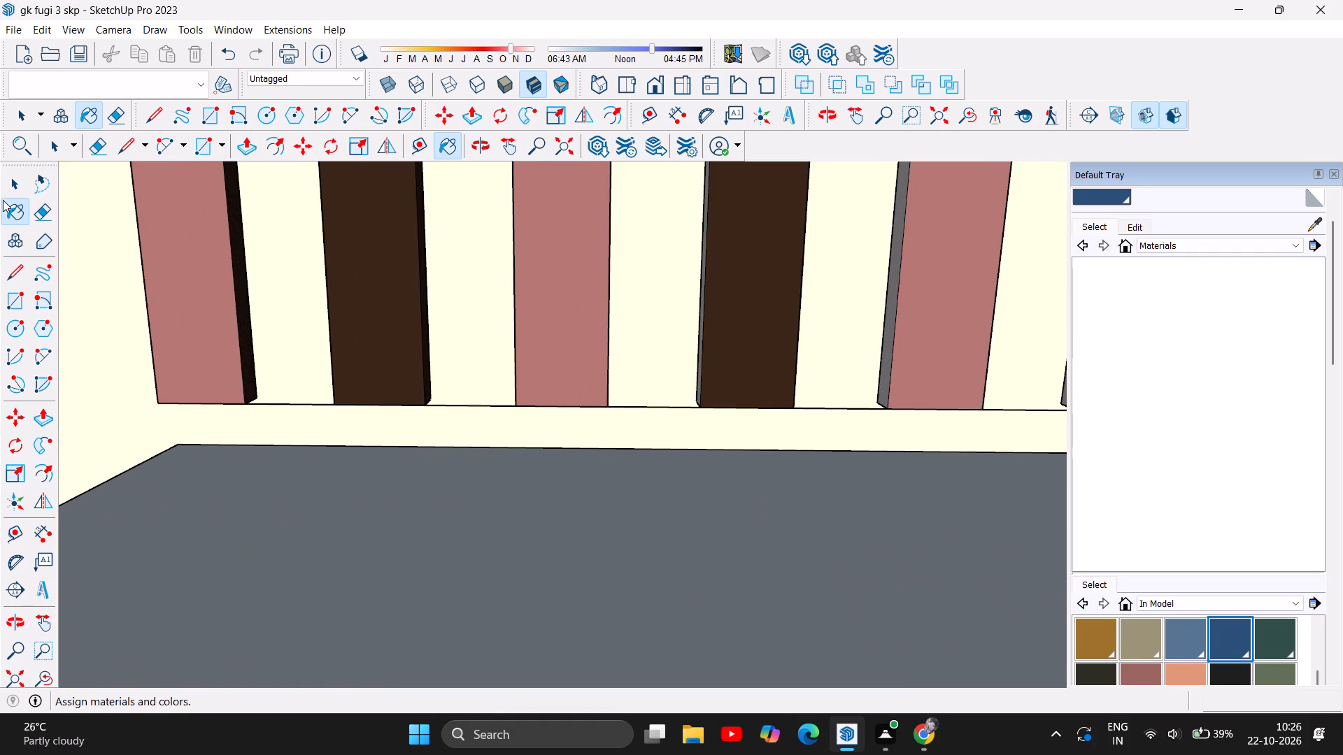
left_click(17, 189)
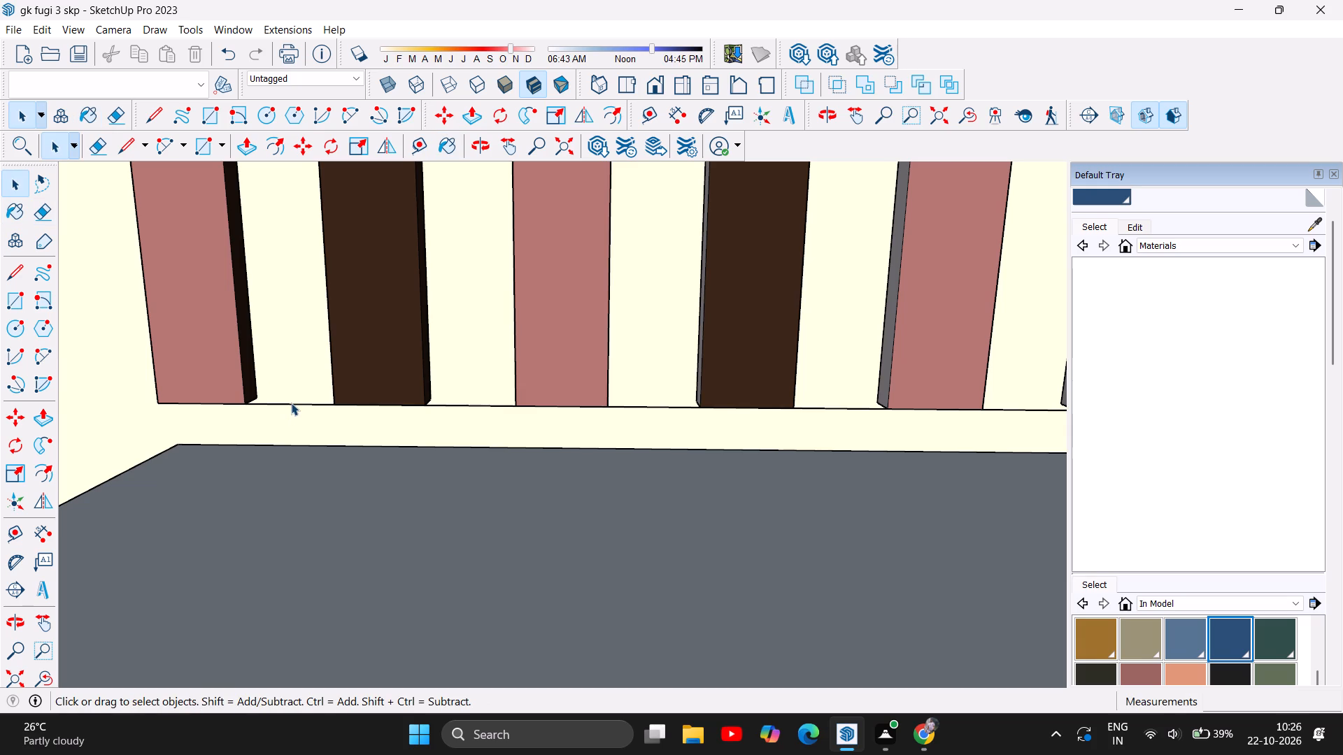
left_click(291, 403)
key("Delete")
left_click(472, 404)
key("Delete")
left_click(649, 406)
key("Delete")
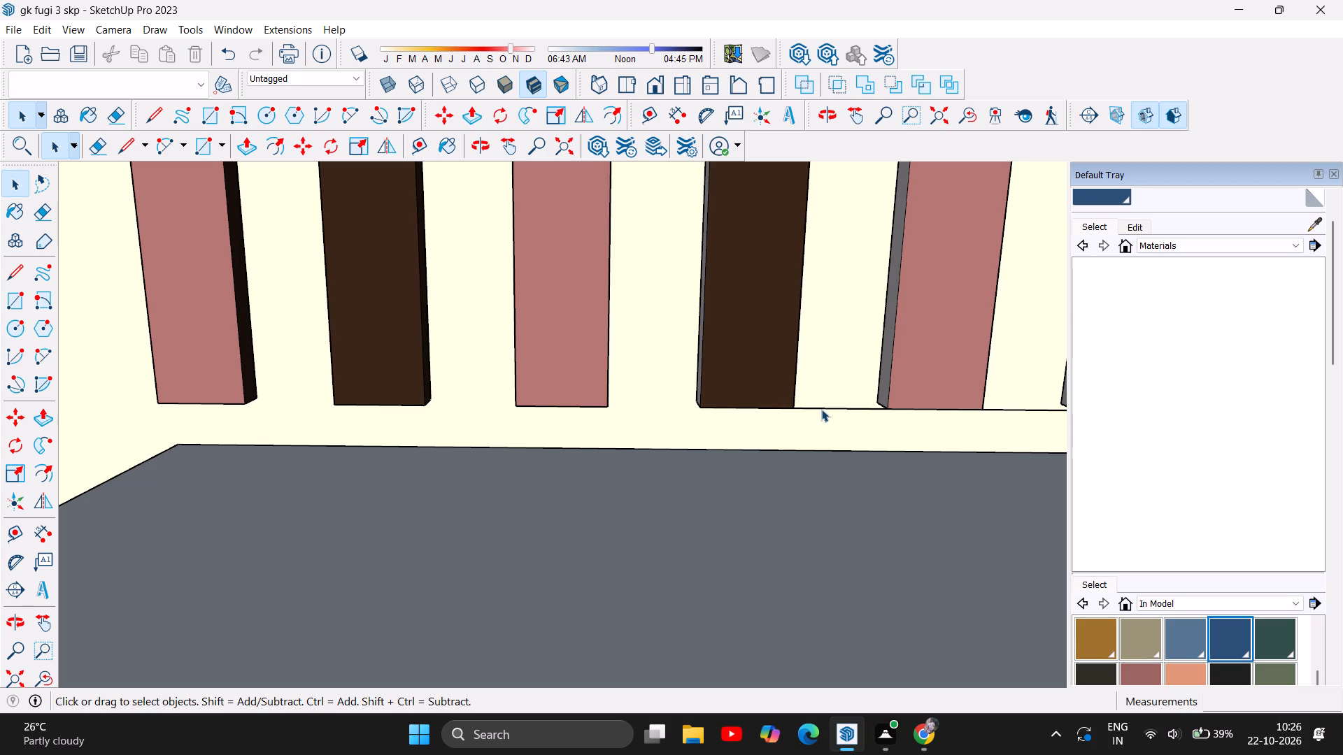
left_click(824, 408)
key("Delete")
Delete the stray edge segments in the remaining two gaps between the long slats' lower ends.
scroll(145, 387, "down", 5)
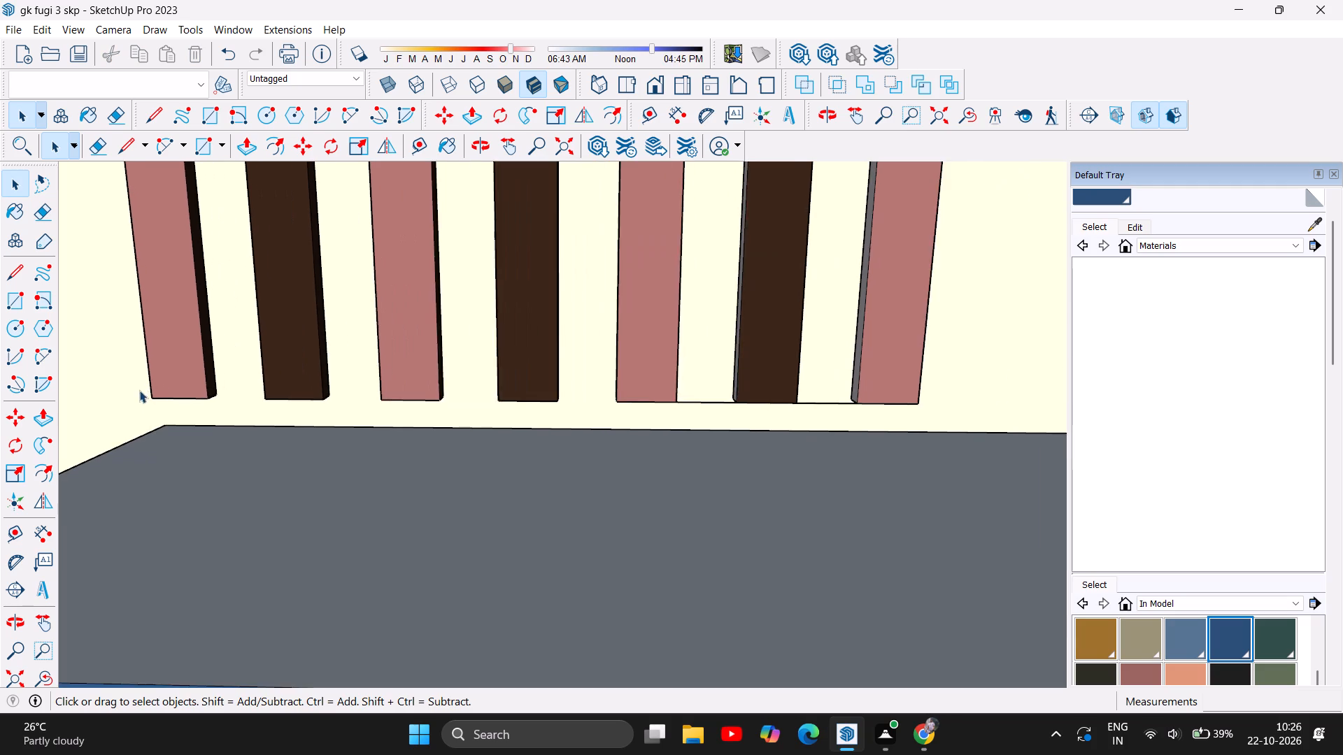
scroll(155, 387, "down", 2)
scroll(712, 373, "up", 5)
scroll(631, 404, "up", 5)
scroll(568, 431, "up", 5)
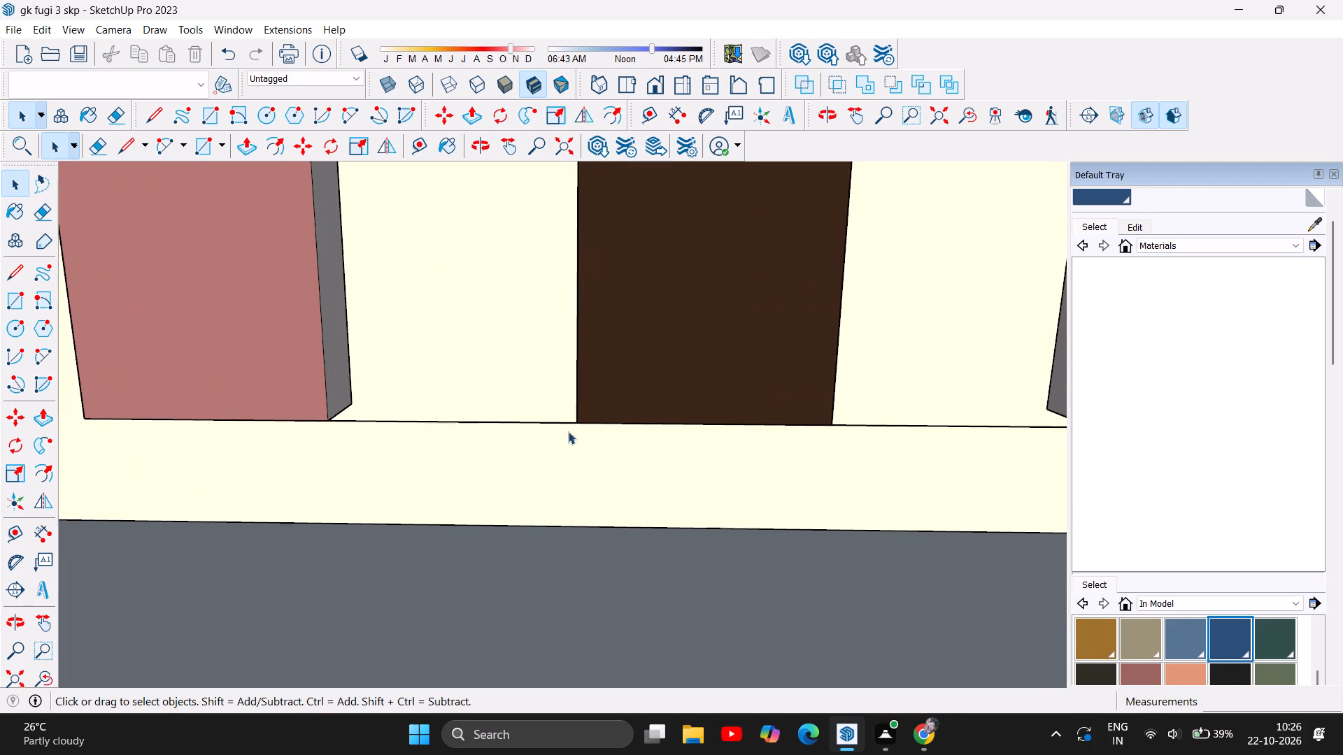
left_click(438, 419)
key("Delete")
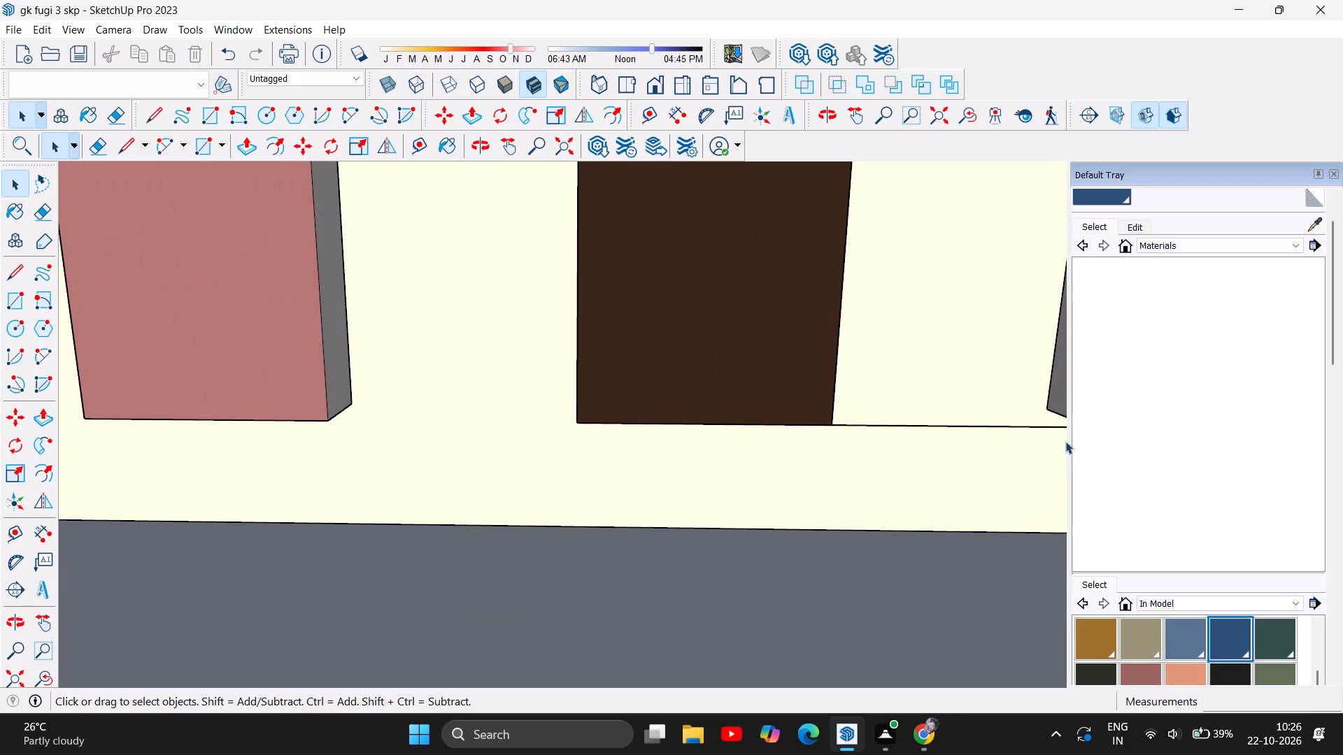
double_click(956, 425)
key("Delete")
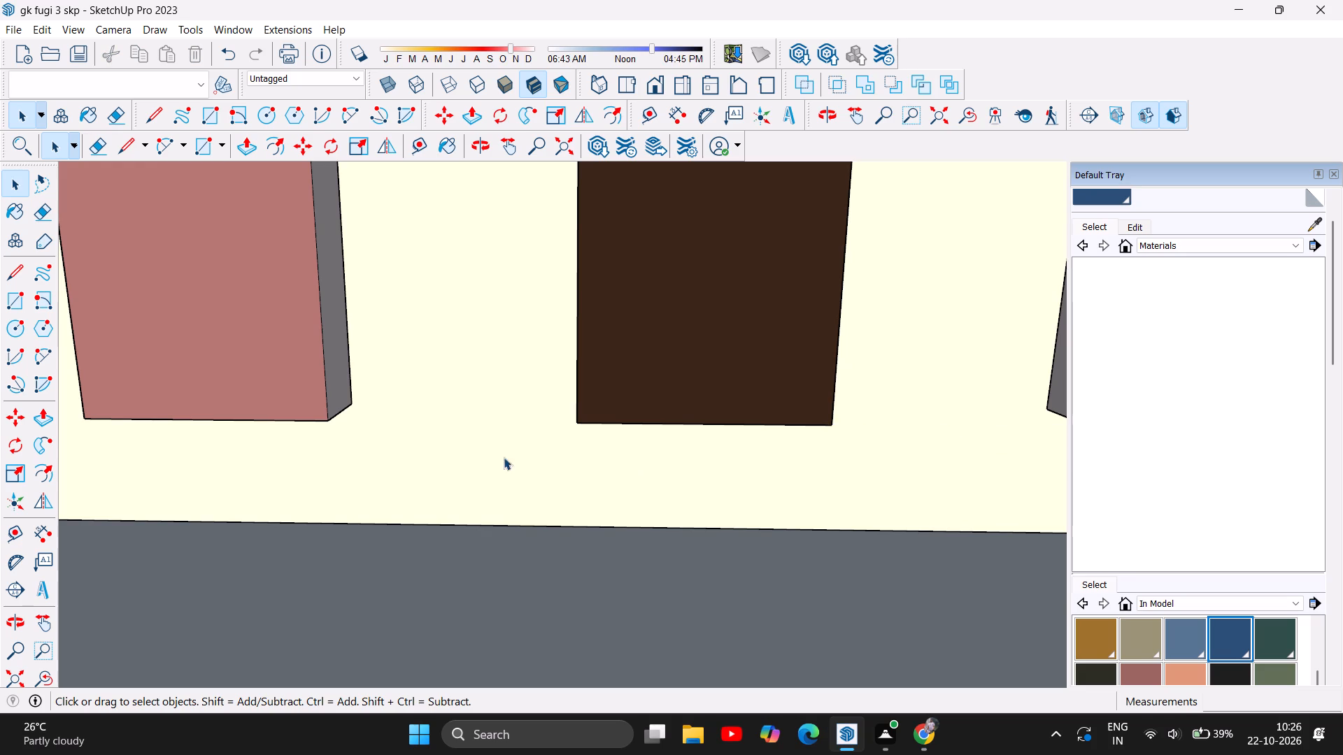
Inspect the lower ends of the short slats and review the whole TV-unit wall with its cabinet and shelves.
scroll(475, 452, "down", 12)
scroll(713, 404, "down", 14)
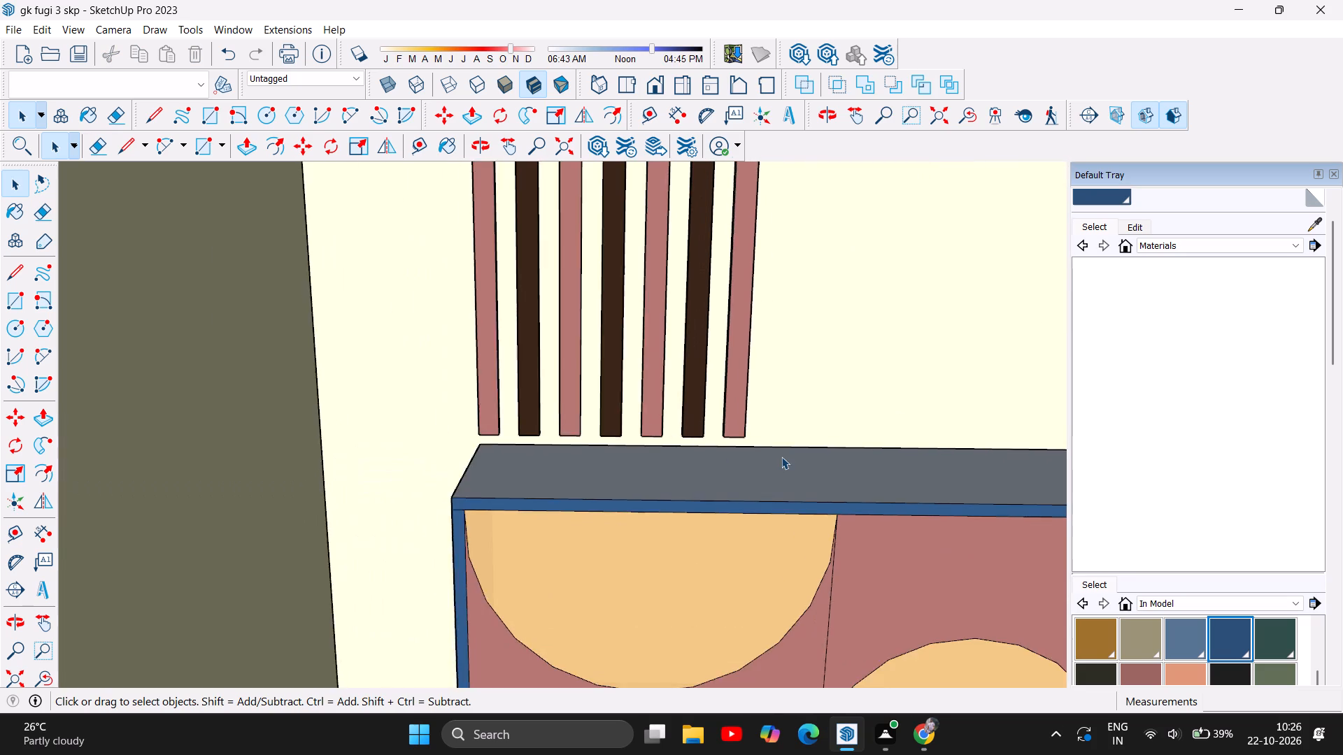
scroll(781, 456, "down", 7)
scroll(271, 357, "down", 7)
scroll(205, 471, "down", 16)
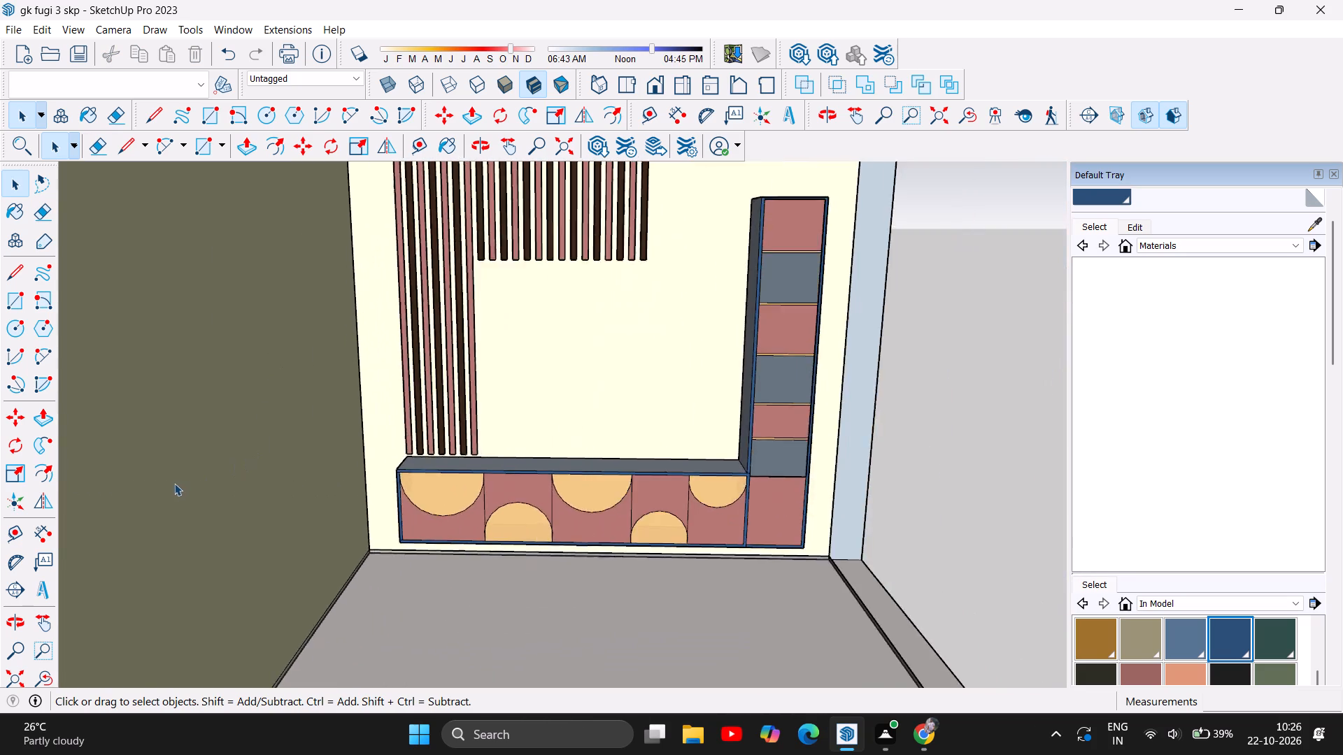
scroll(173, 481, "down", 8)
scroll(372, 244, "up", 7)
scroll(490, 402, "up", 8)
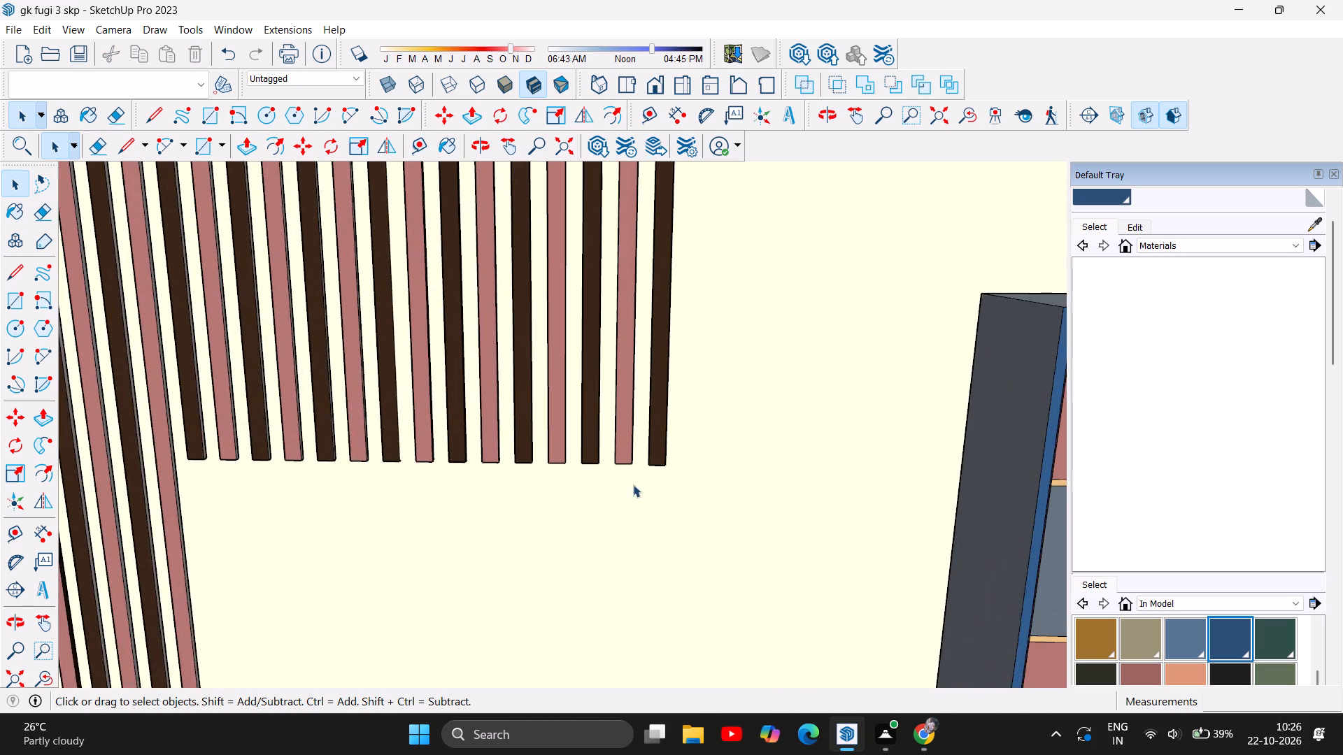
scroll(641, 469, "down", 13)
scroll(529, 496, "up", 6)
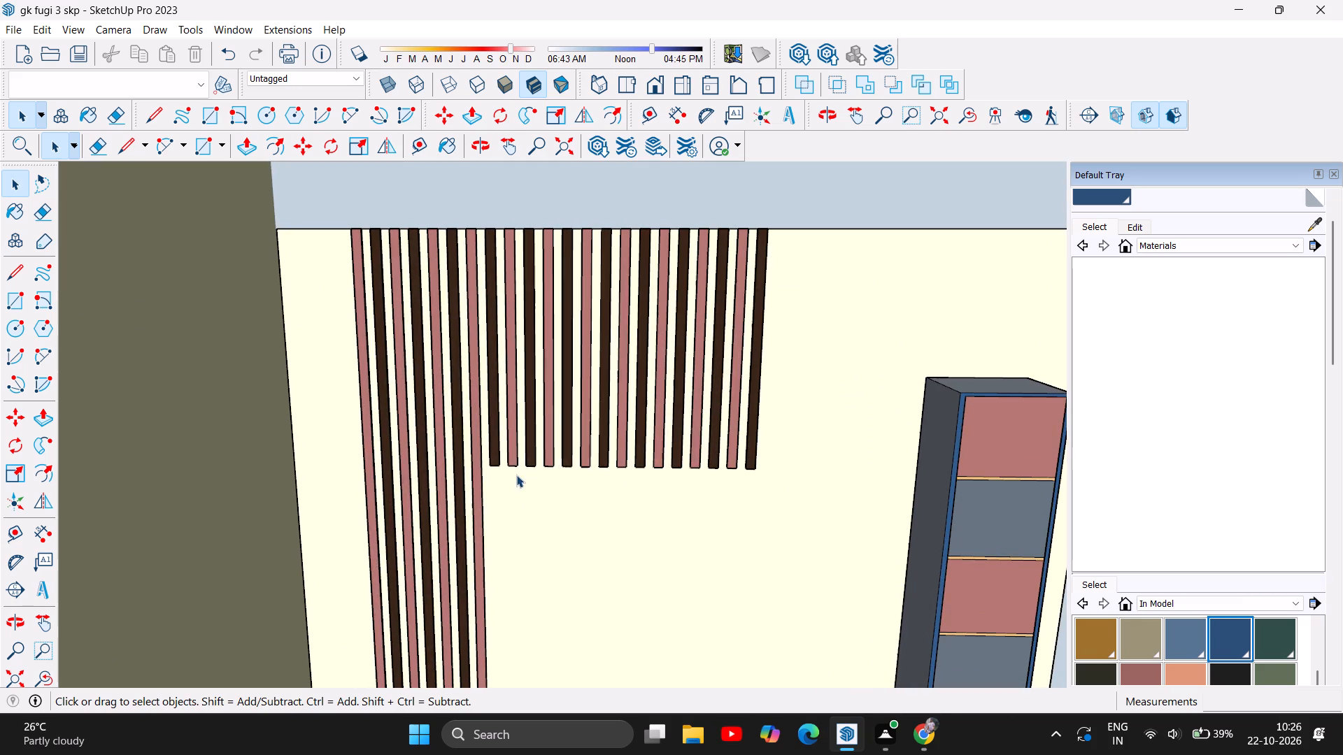
scroll(591, 386, "down", 10)
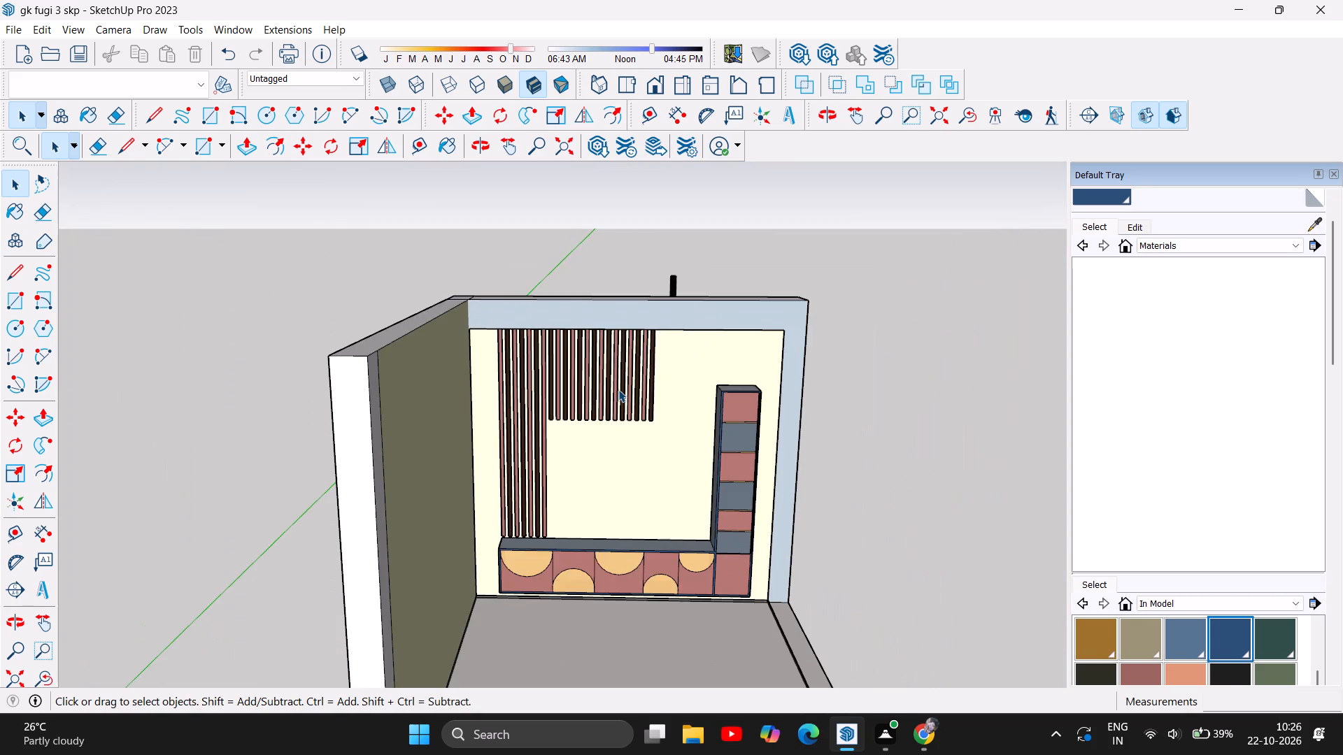
scroll(618, 389, "down", 6)
scroll(720, 563, "up", 5)
scroll(653, 440, "up", 6)
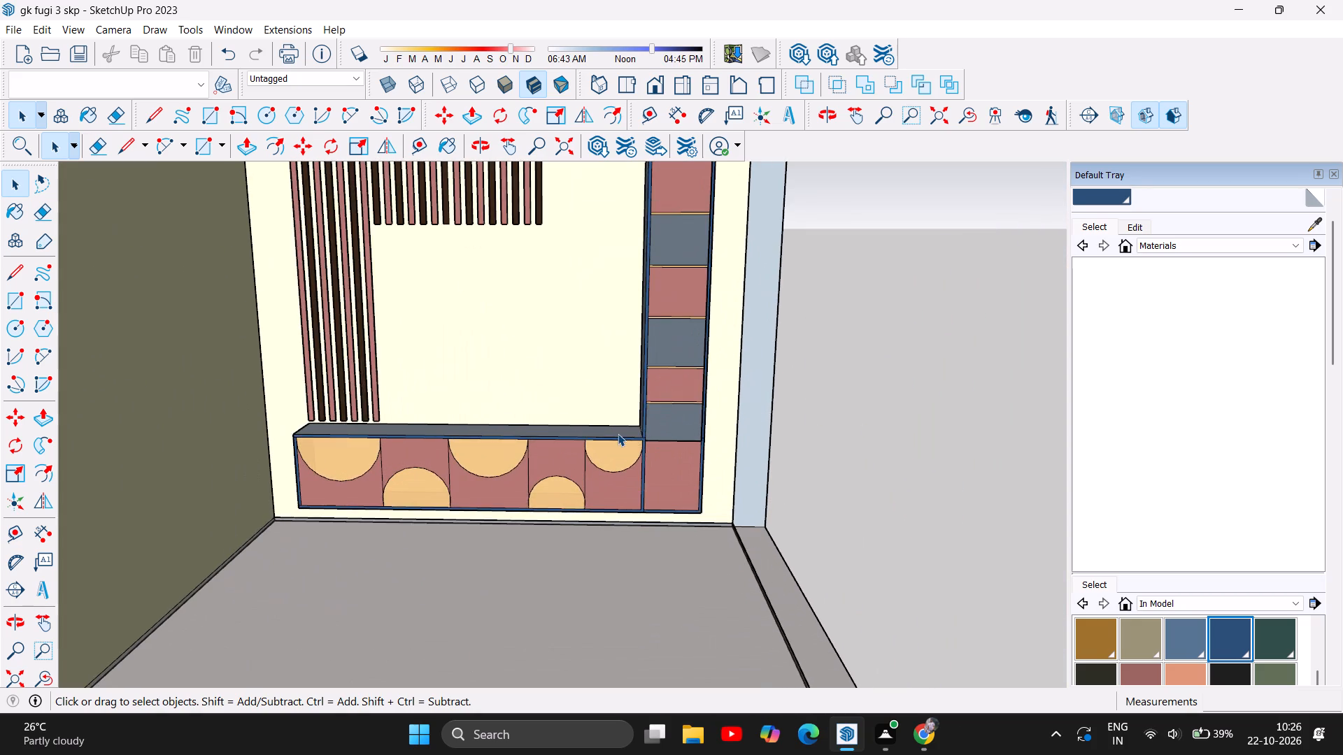
scroll(616, 430, "up", 2)
scroll(620, 418, "down", 7)
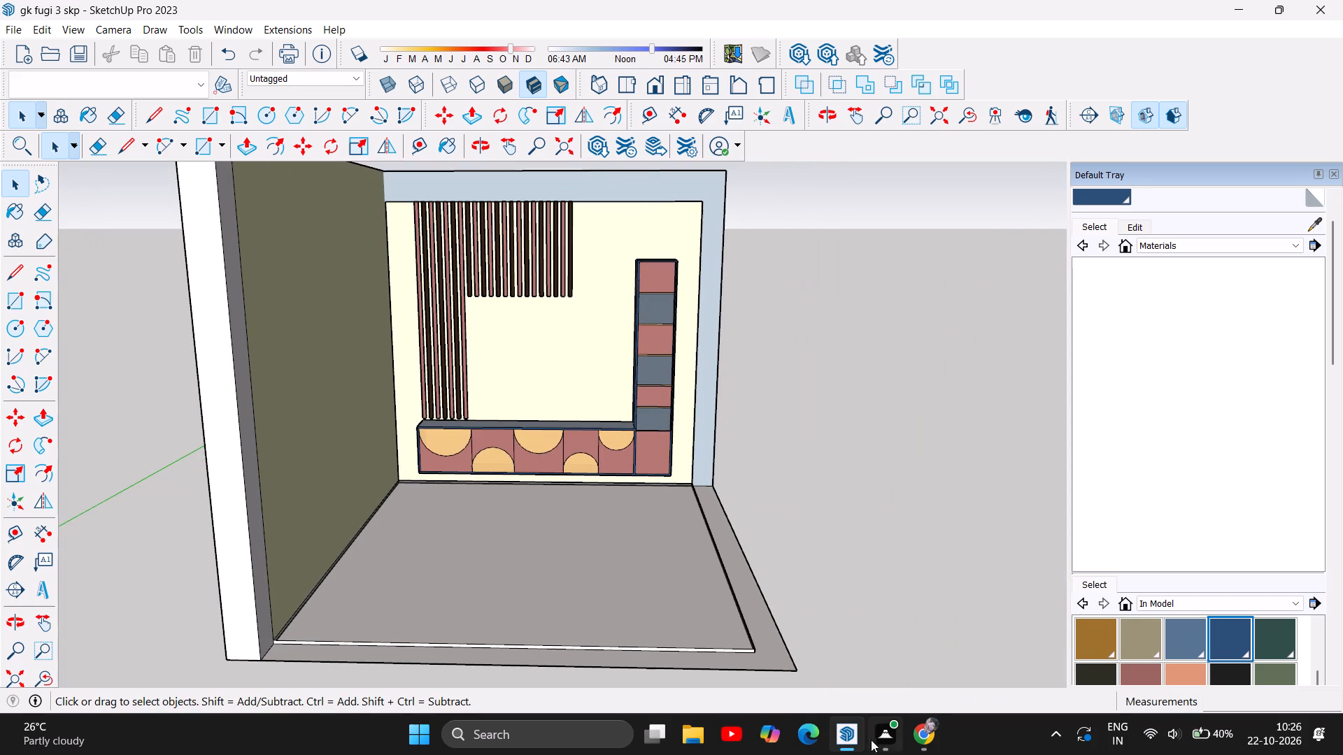
Switch to Chrome and open the 3D Warehouse site from the existing search results.
left_click(927, 742)
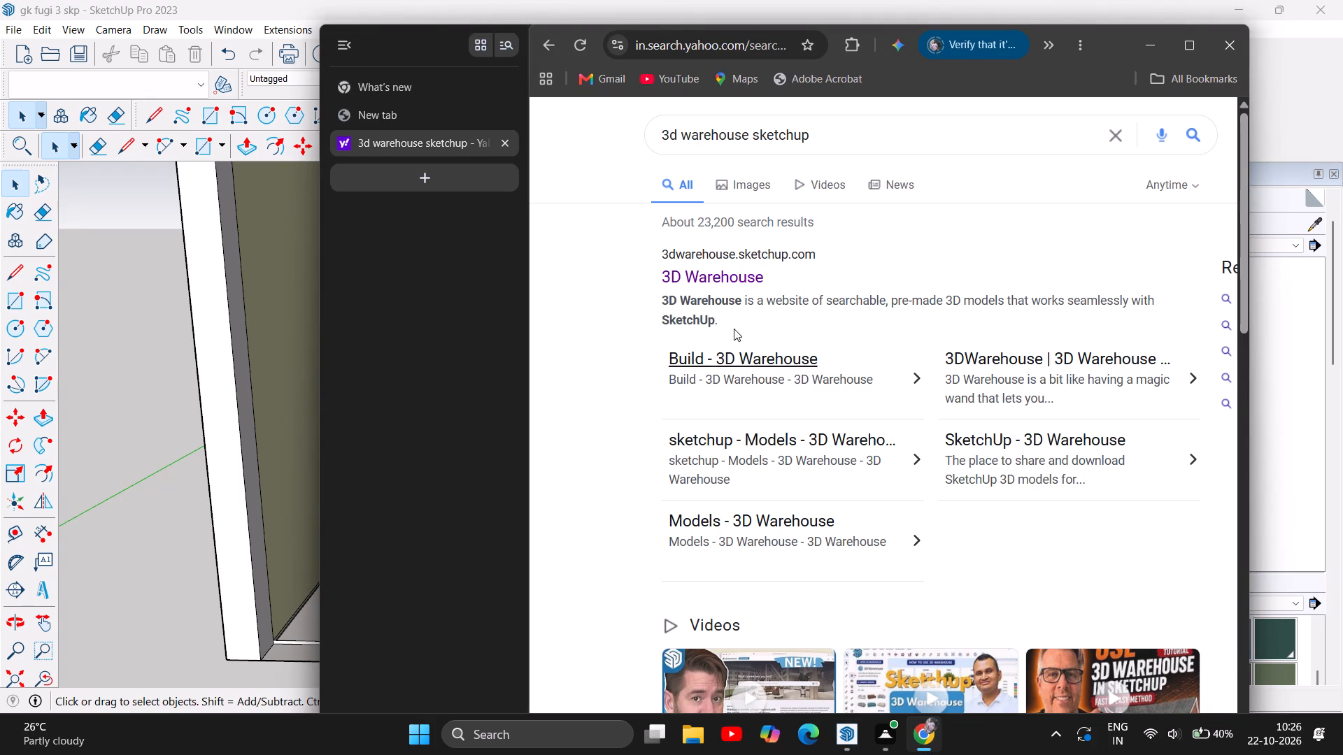
left_click(712, 275)
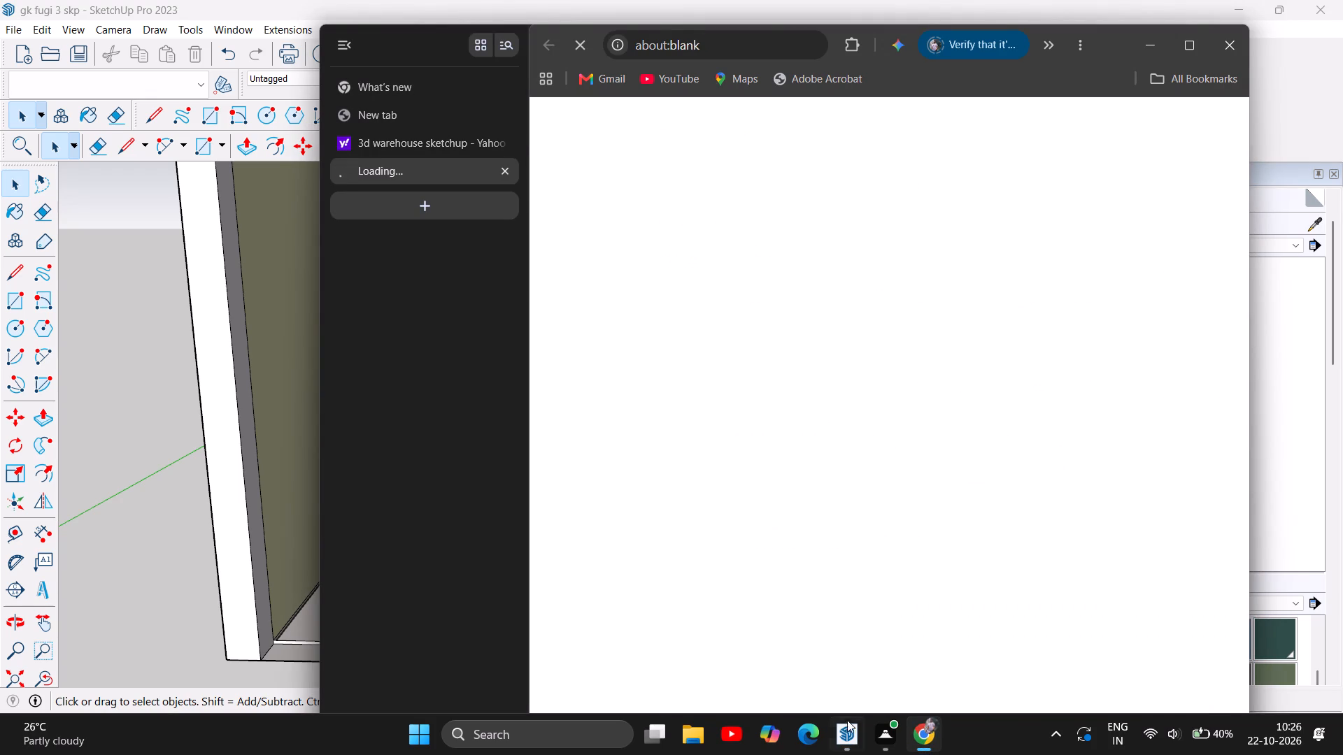
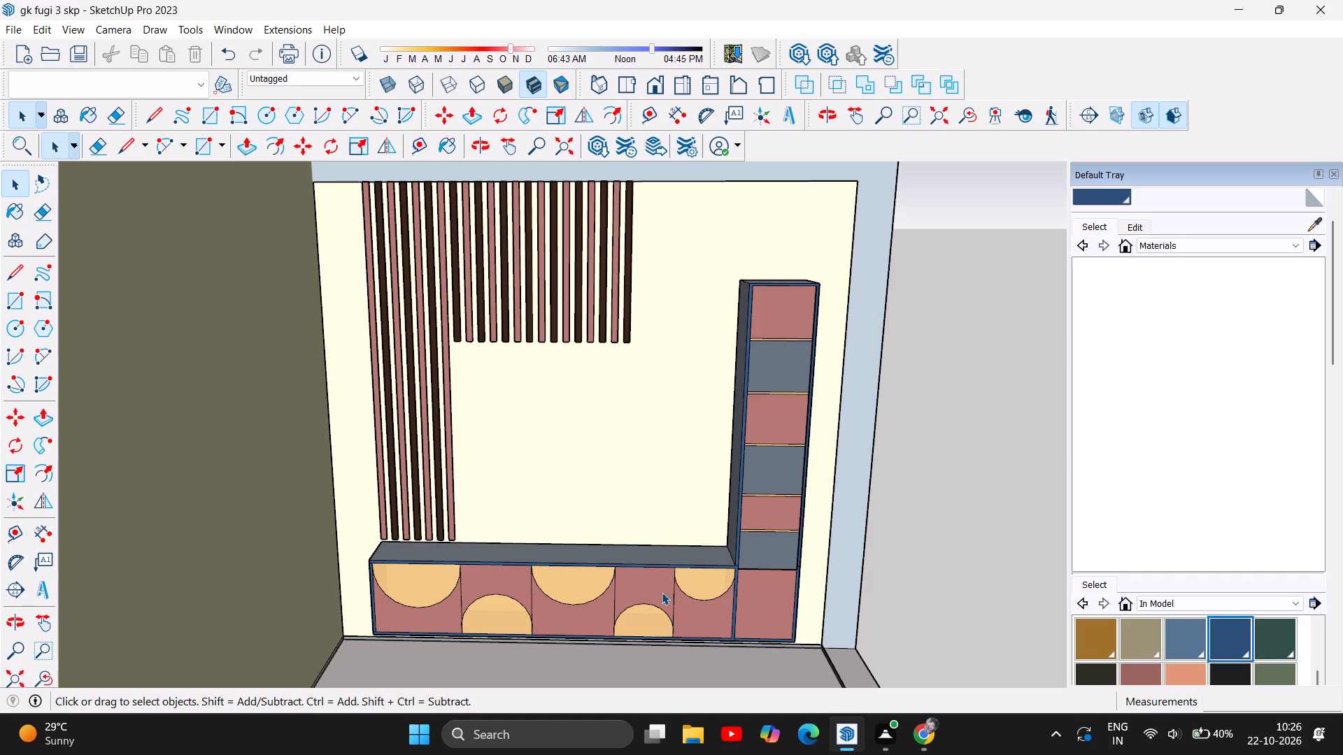
Delete the semicircle outline from the second door of the low TV cabinet, counting from the olive wall.
scroll(588, 591, "up", 4)
scroll(418, 433, "up", 4)
scroll(425, 419, "down", 7)
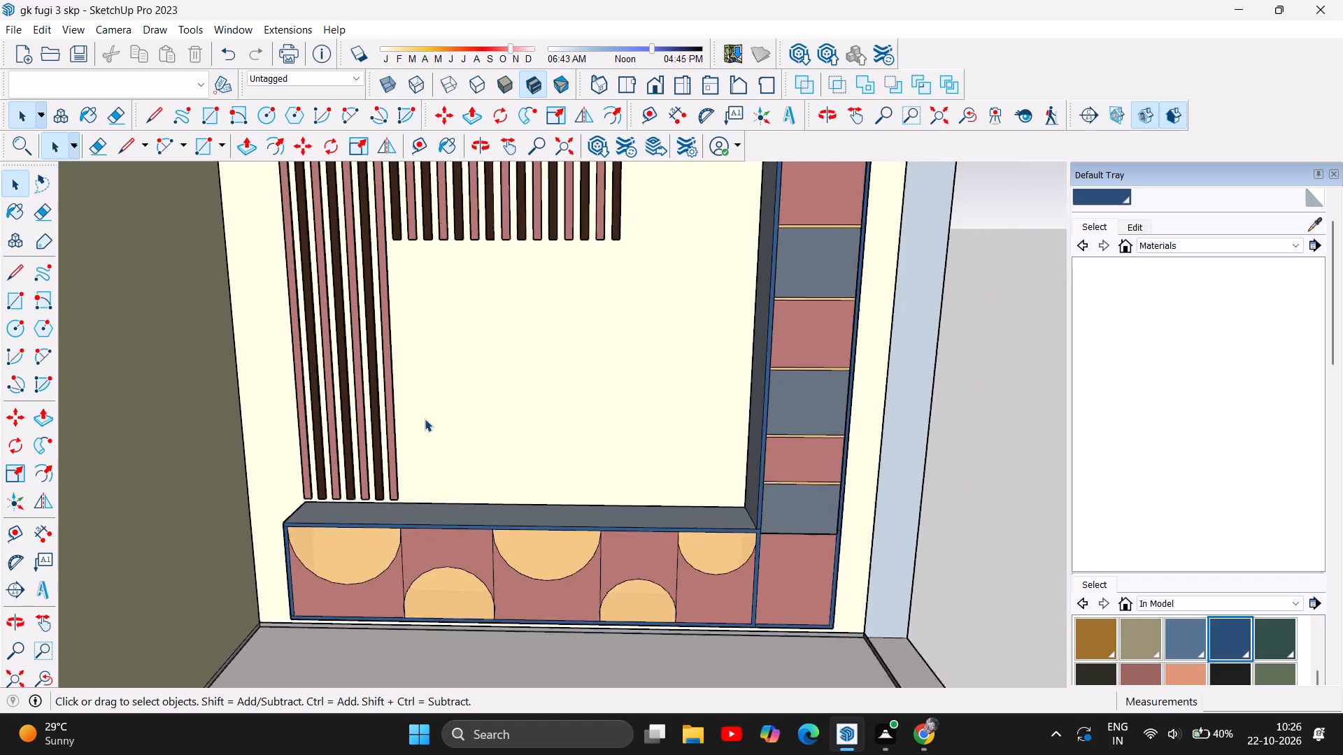
scroll(425, 419, "down", 9)
scroll(455, 415, "up", 5)
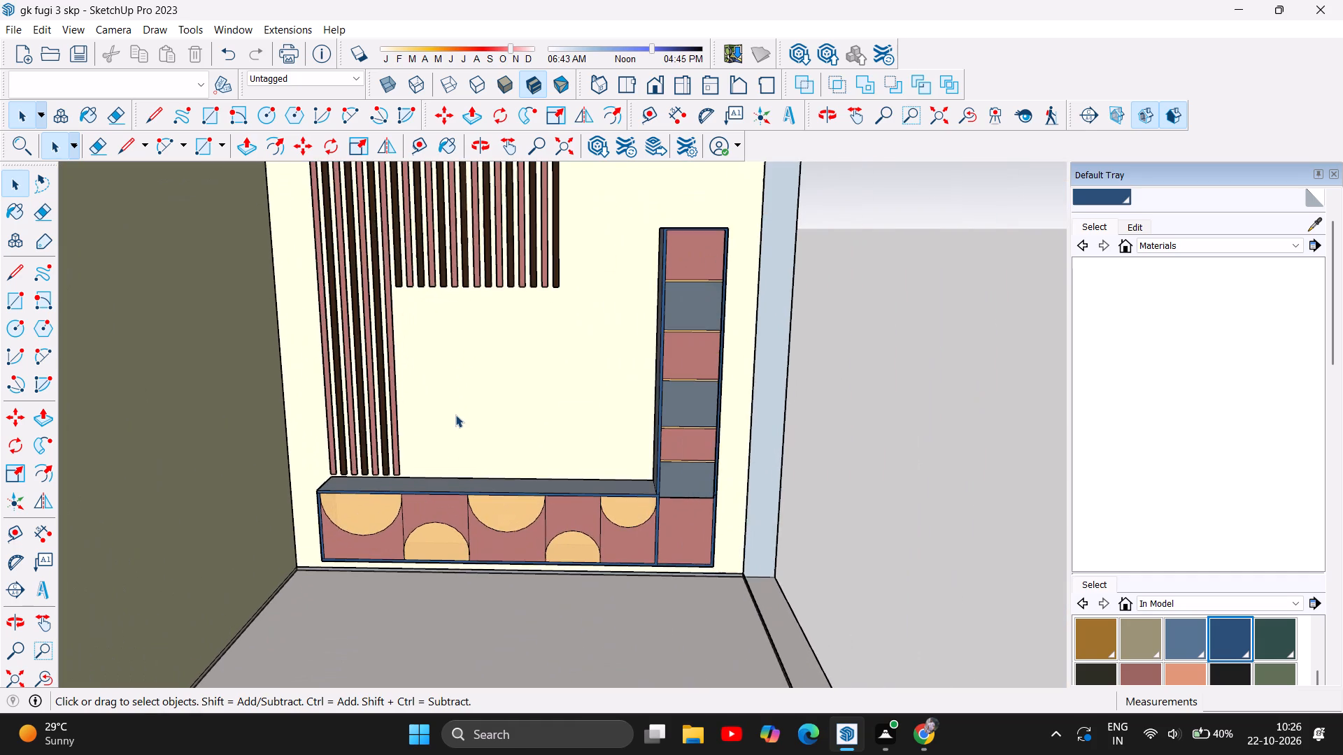
scroll(455, 415, "up", 1)
scroll(426, 563, "up", 7)
left_click(470, 484)
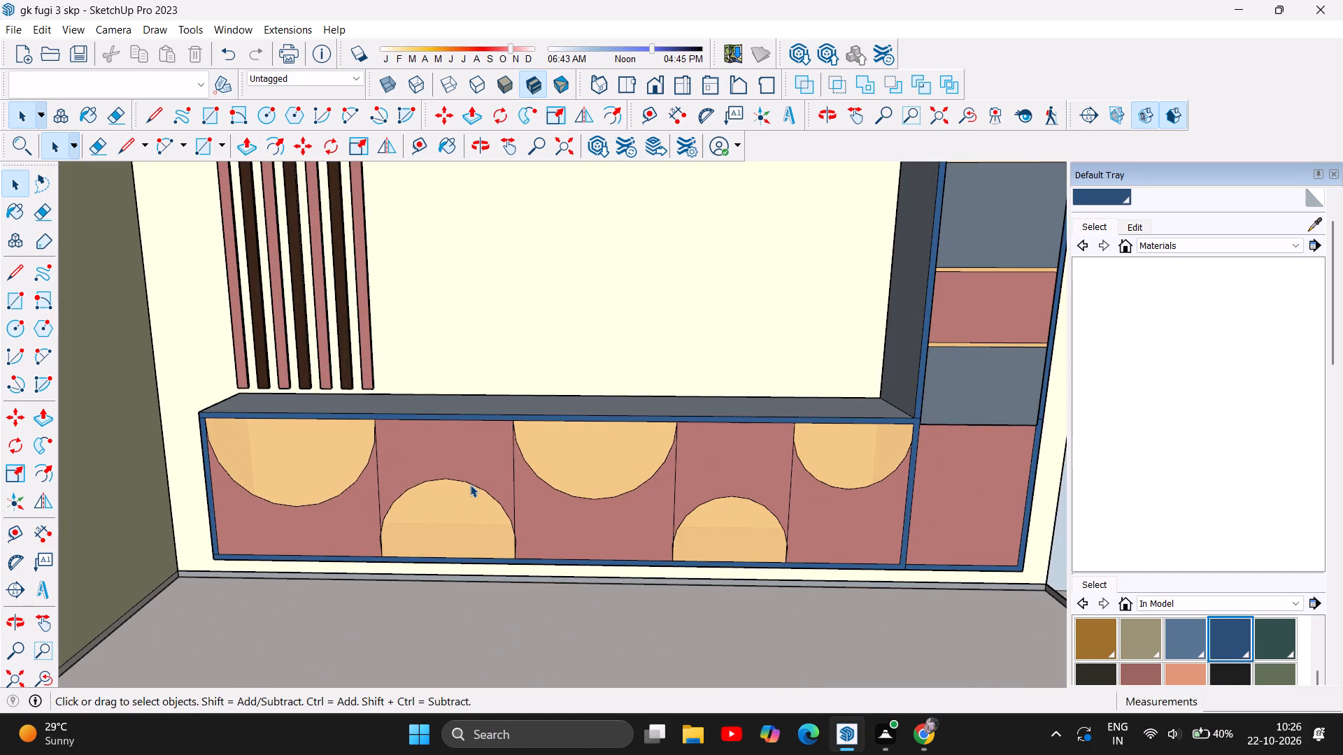
key("Delete")
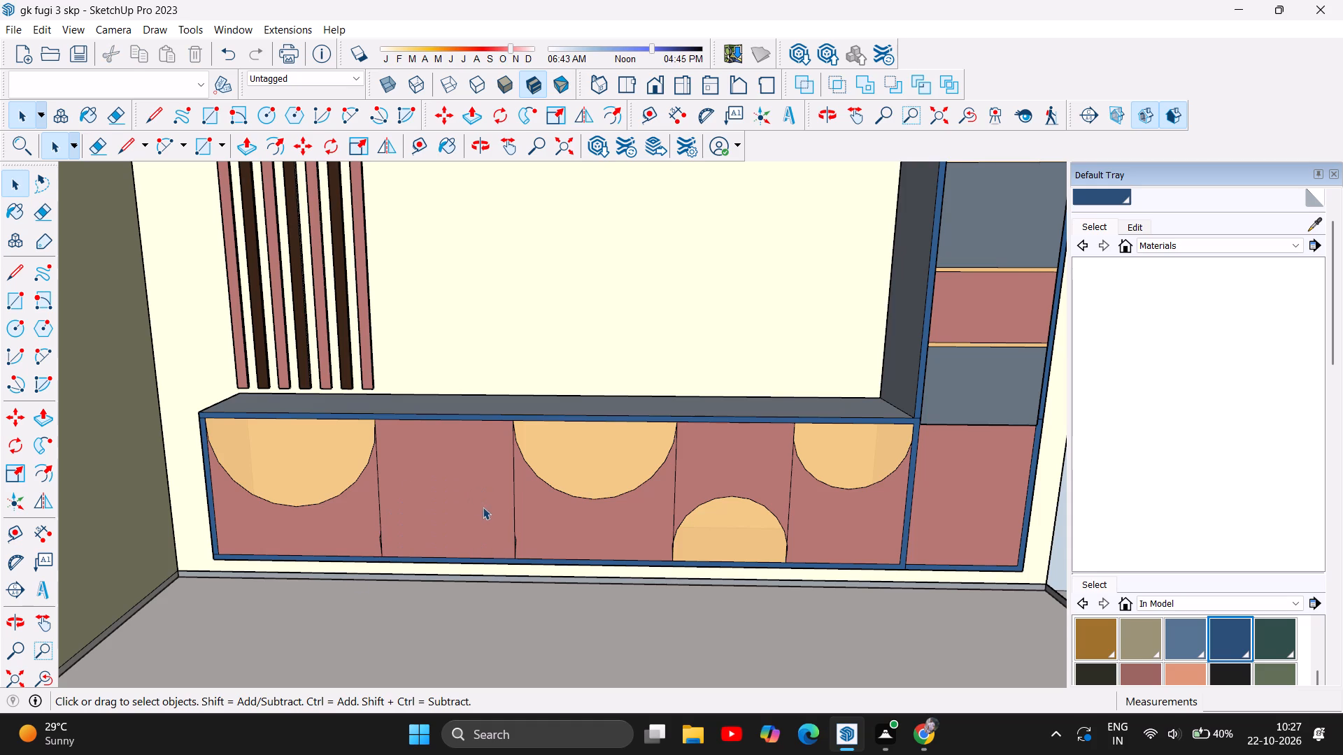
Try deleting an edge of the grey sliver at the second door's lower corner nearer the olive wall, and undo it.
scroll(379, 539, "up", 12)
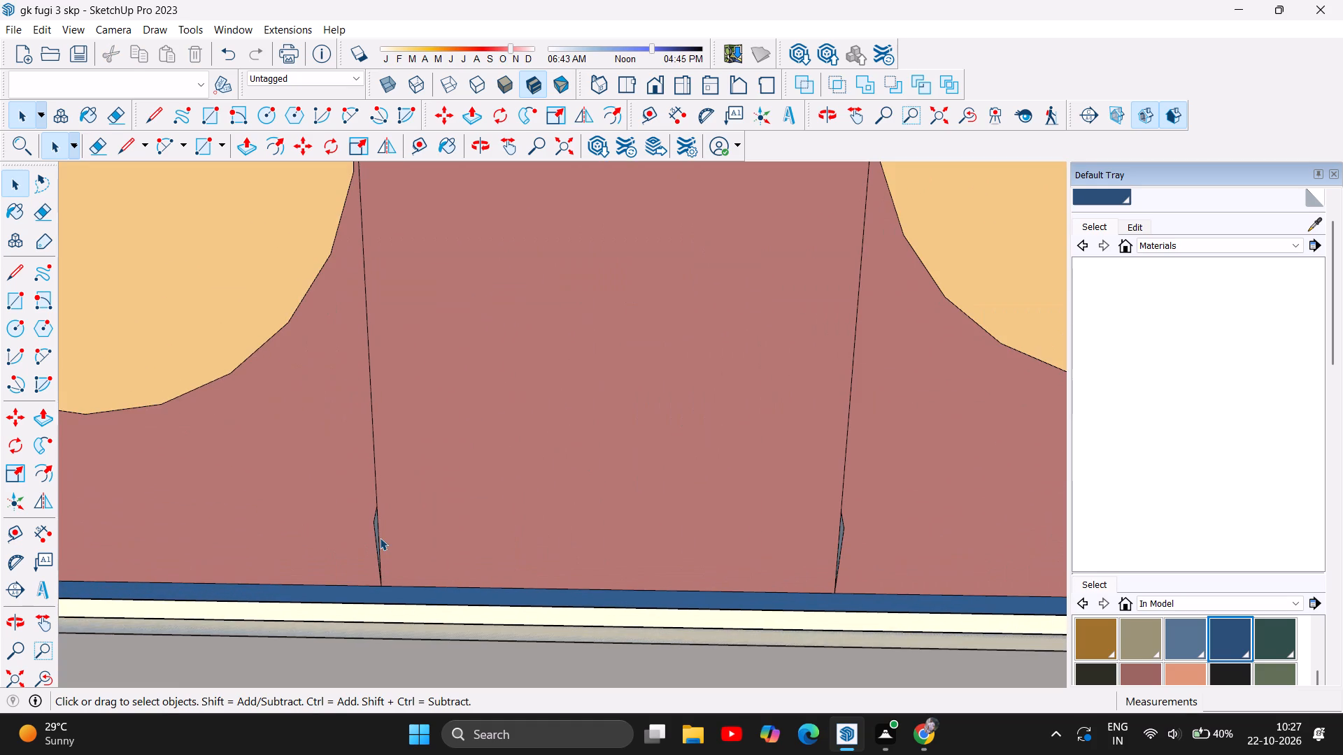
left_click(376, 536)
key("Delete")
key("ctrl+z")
Delete the bent outer edge of the grey sliver at the second door's lower corner nearer the olive wall.
scroll(375, 562, "up", 11)
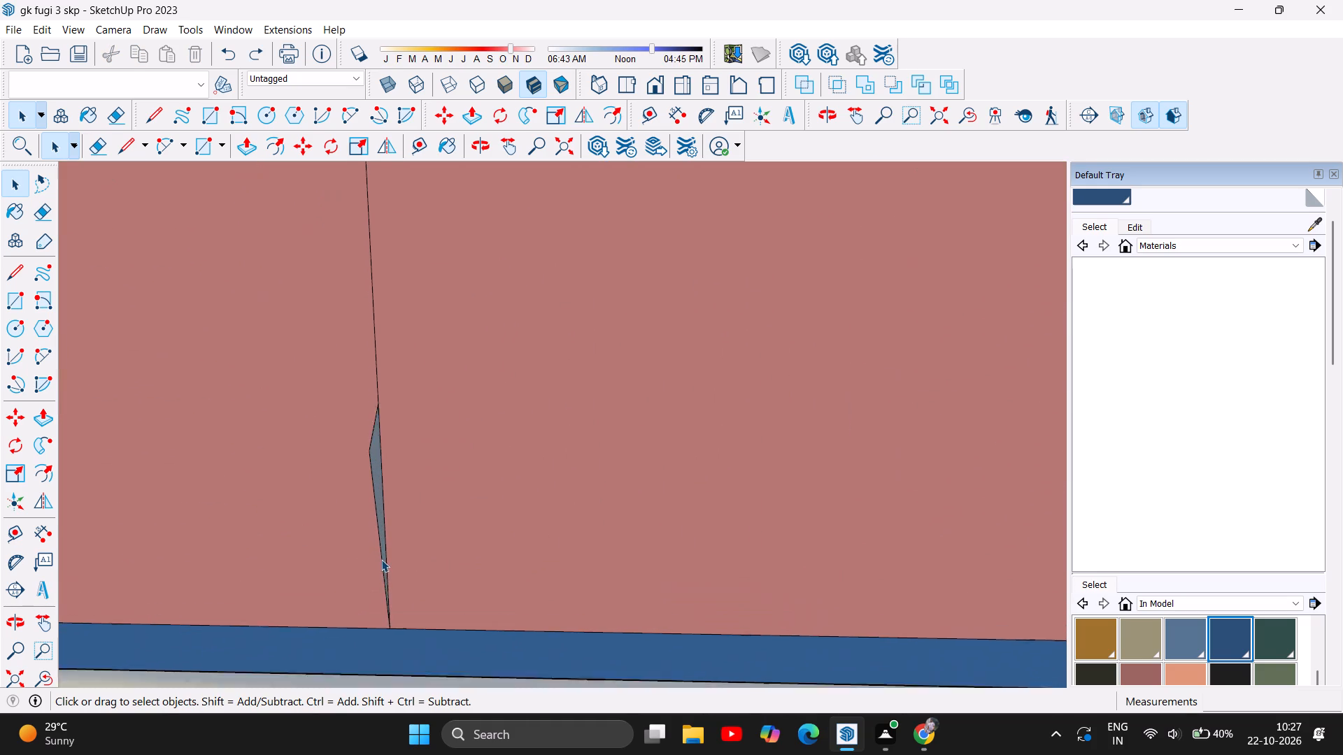
scroll(381, 559, "up", 8)
left_click(371, 485)
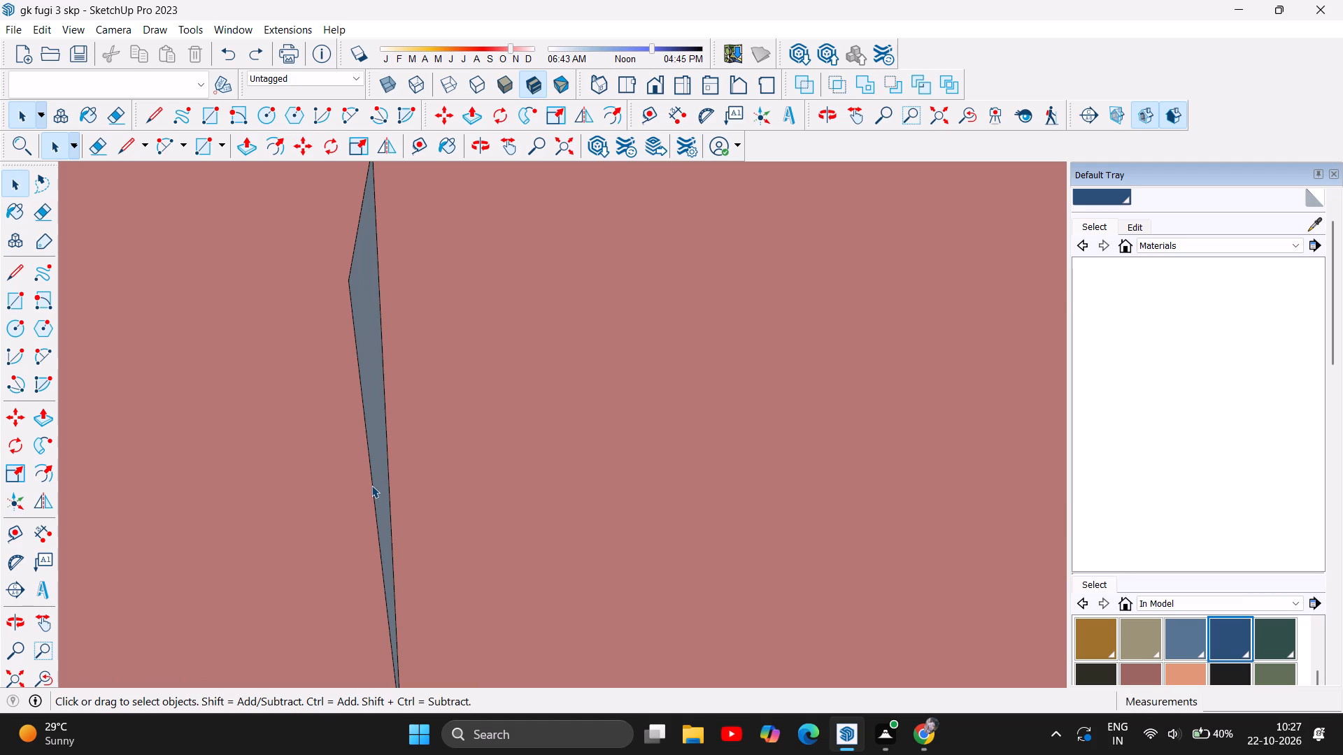
key("Delete")
Delete the bent edge of the grey sliver at the lower end of the divider between the second and third doors.
scroll(345, 471, "down", 6)
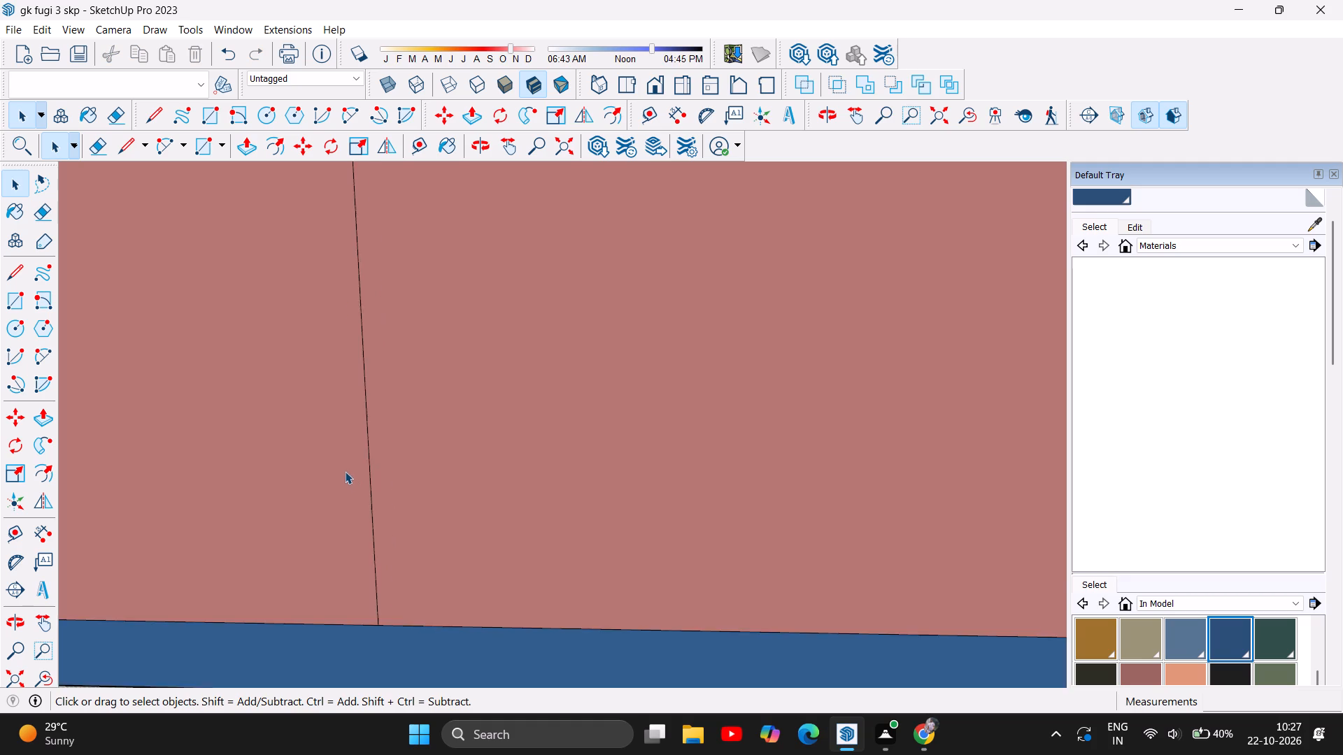
scroll(345, 471, "down", 14)
scroll(297, 549, "down", 15)
scroll(398, 524, "up", 15)
scroll(399, 565, "up", 15)
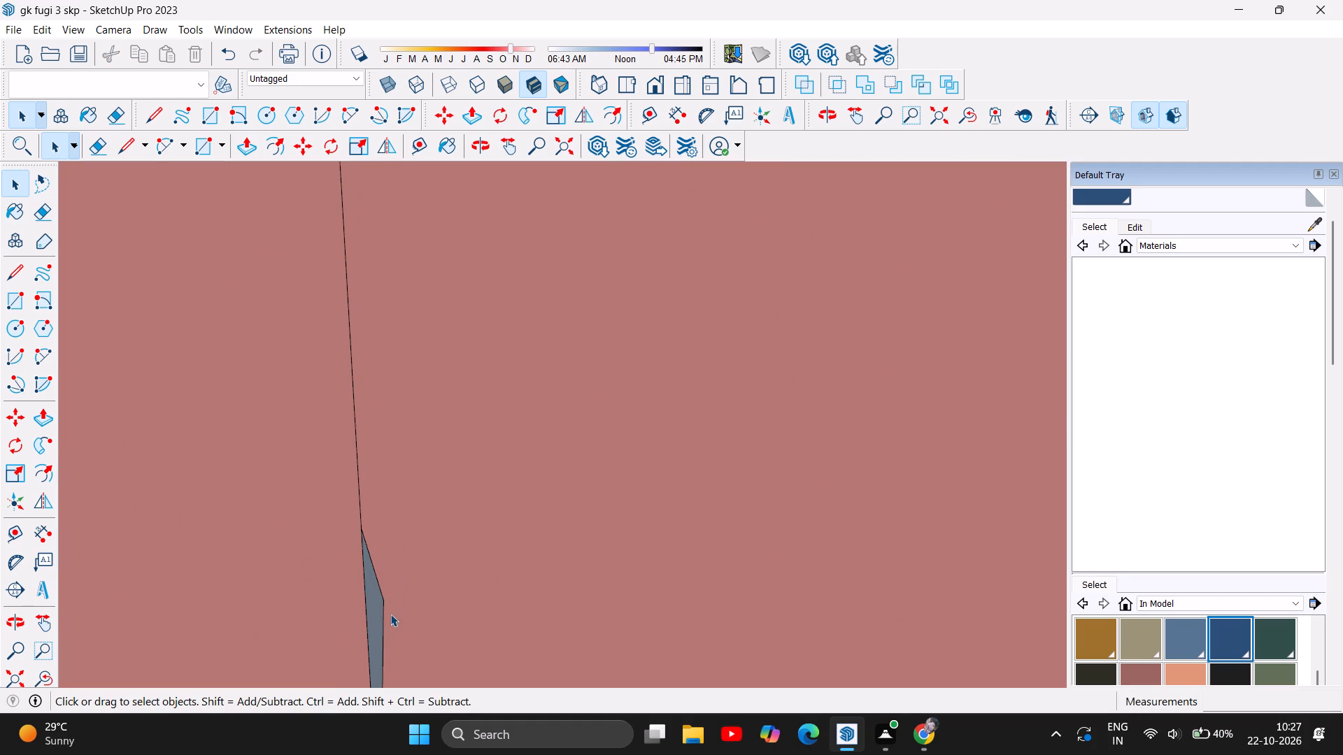
left_click(386, 625)
left_click(383, 625)
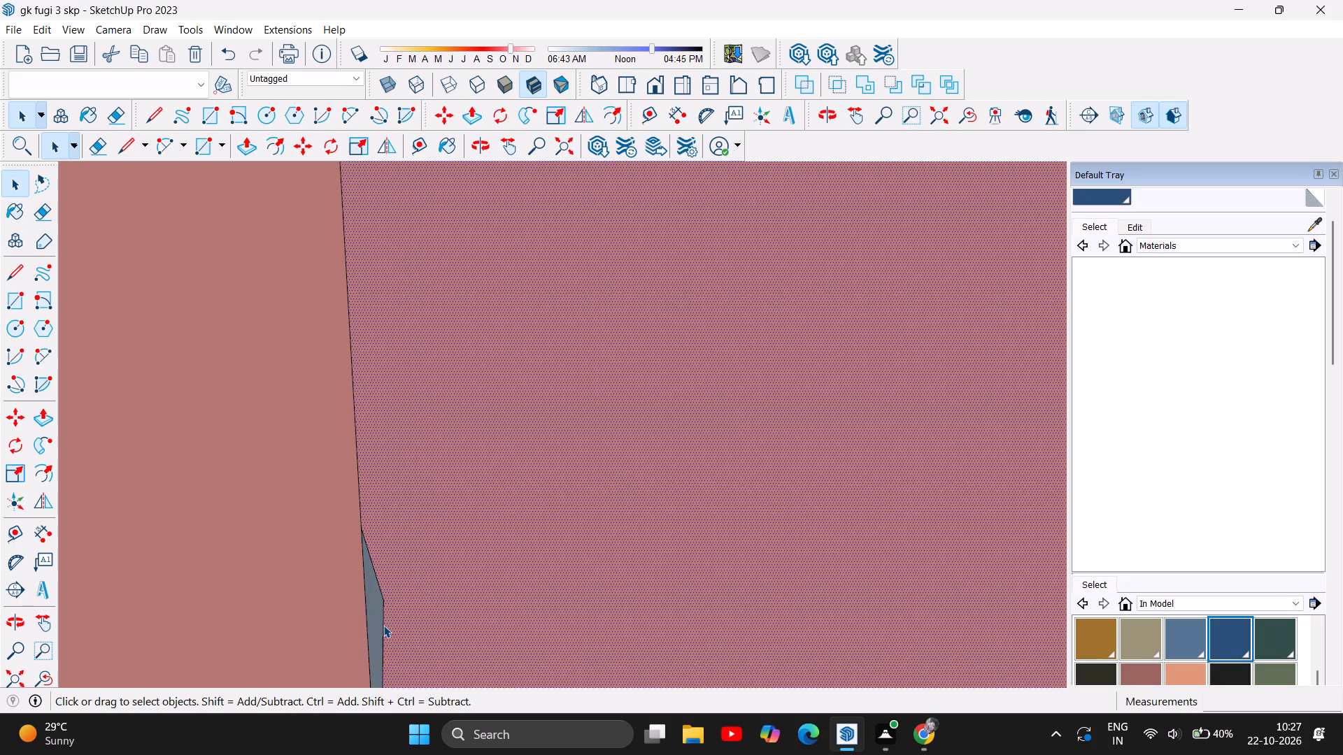
key("Delete")
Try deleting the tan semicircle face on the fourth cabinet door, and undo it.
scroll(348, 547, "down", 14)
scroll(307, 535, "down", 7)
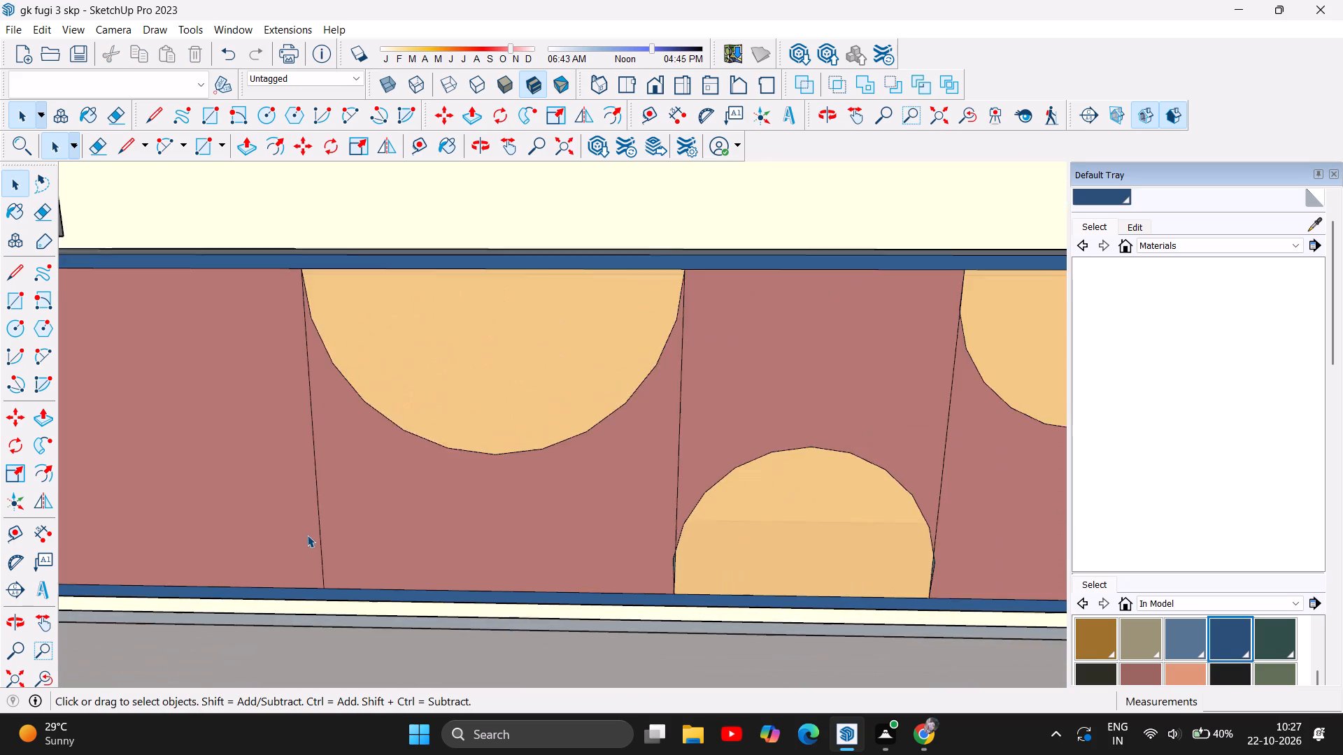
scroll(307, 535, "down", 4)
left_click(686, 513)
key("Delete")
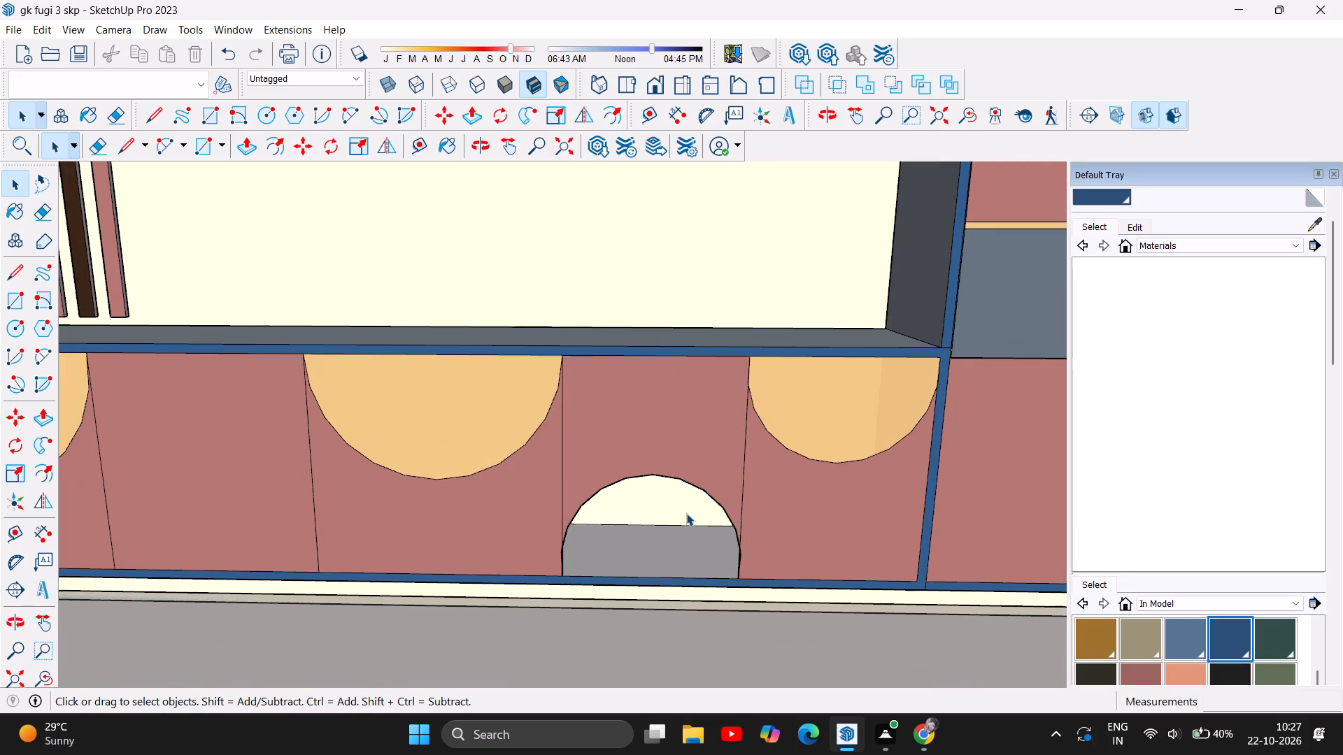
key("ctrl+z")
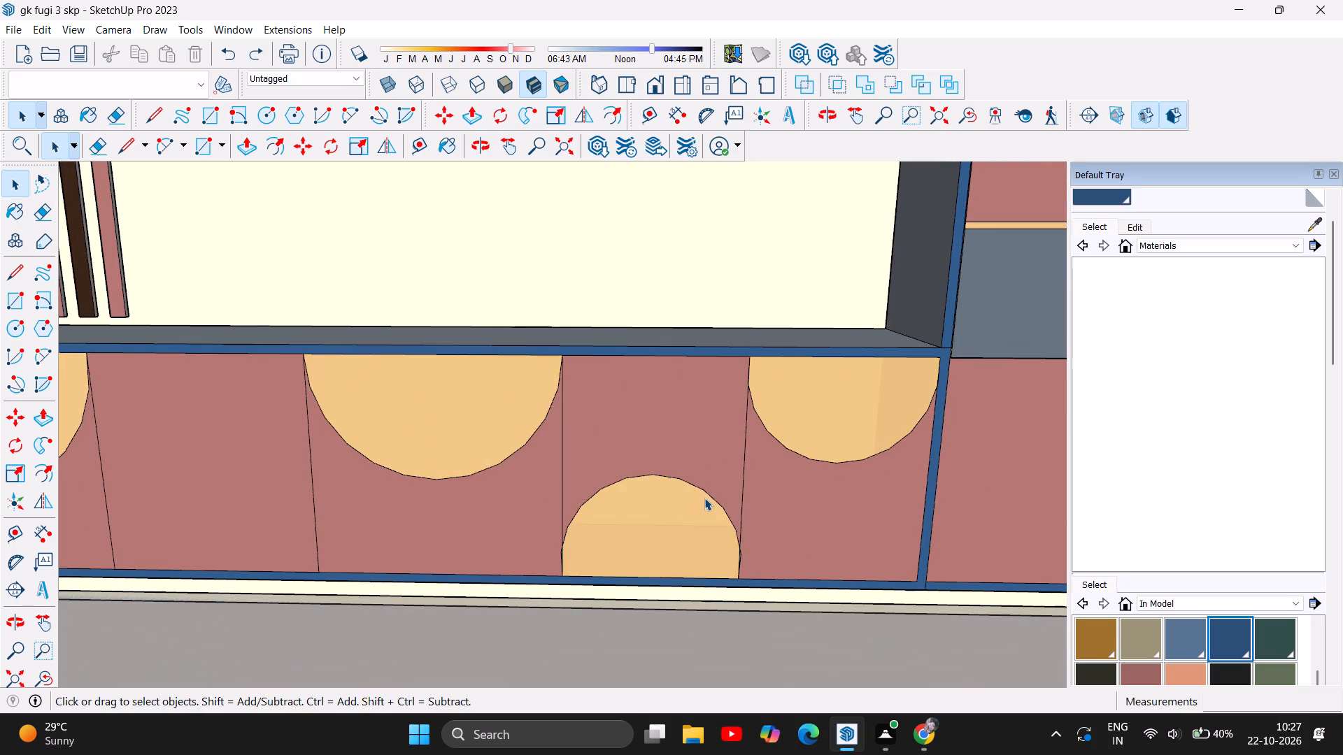
Delete the semicircle outline from the fourth cabinet door.
left_click(707, 496)
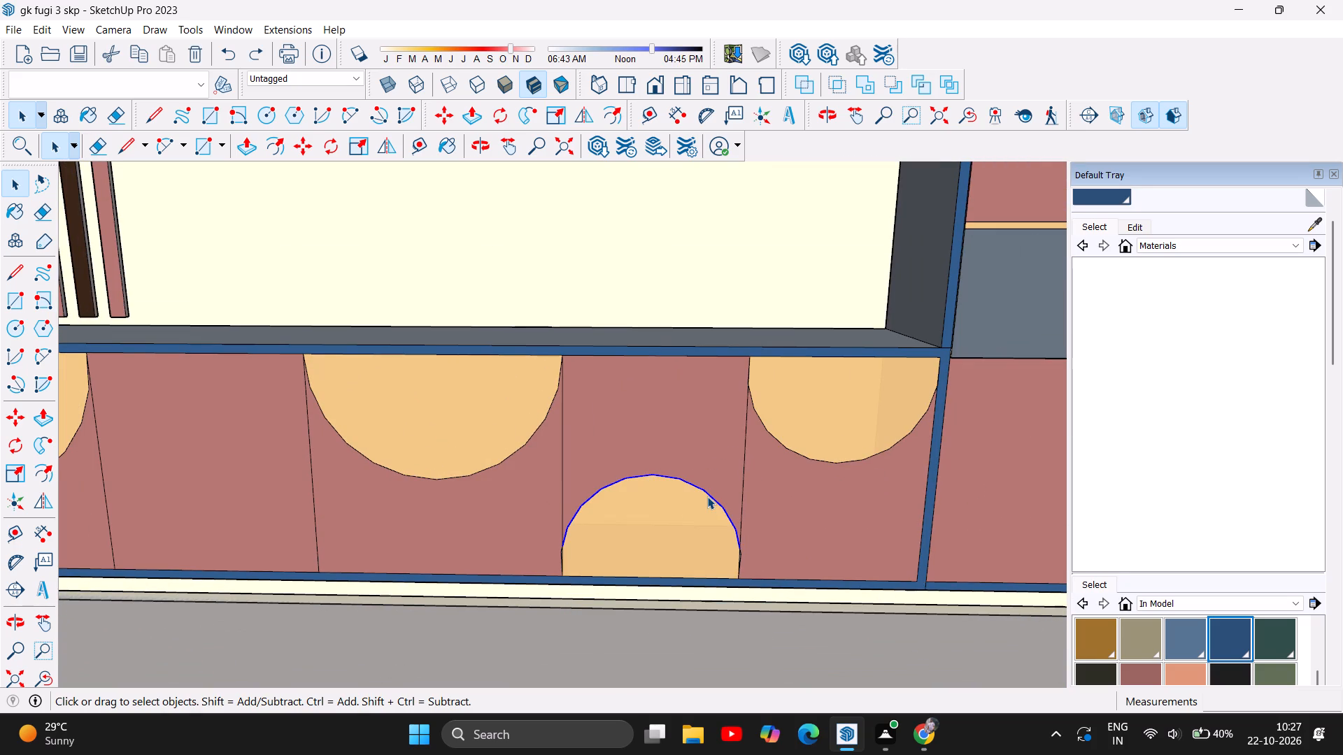
key("Delete")
Delete the bent edges of the grey slivers at both lower corners of the fourth cabinet door.
scroll(738, 557, "up", 20)
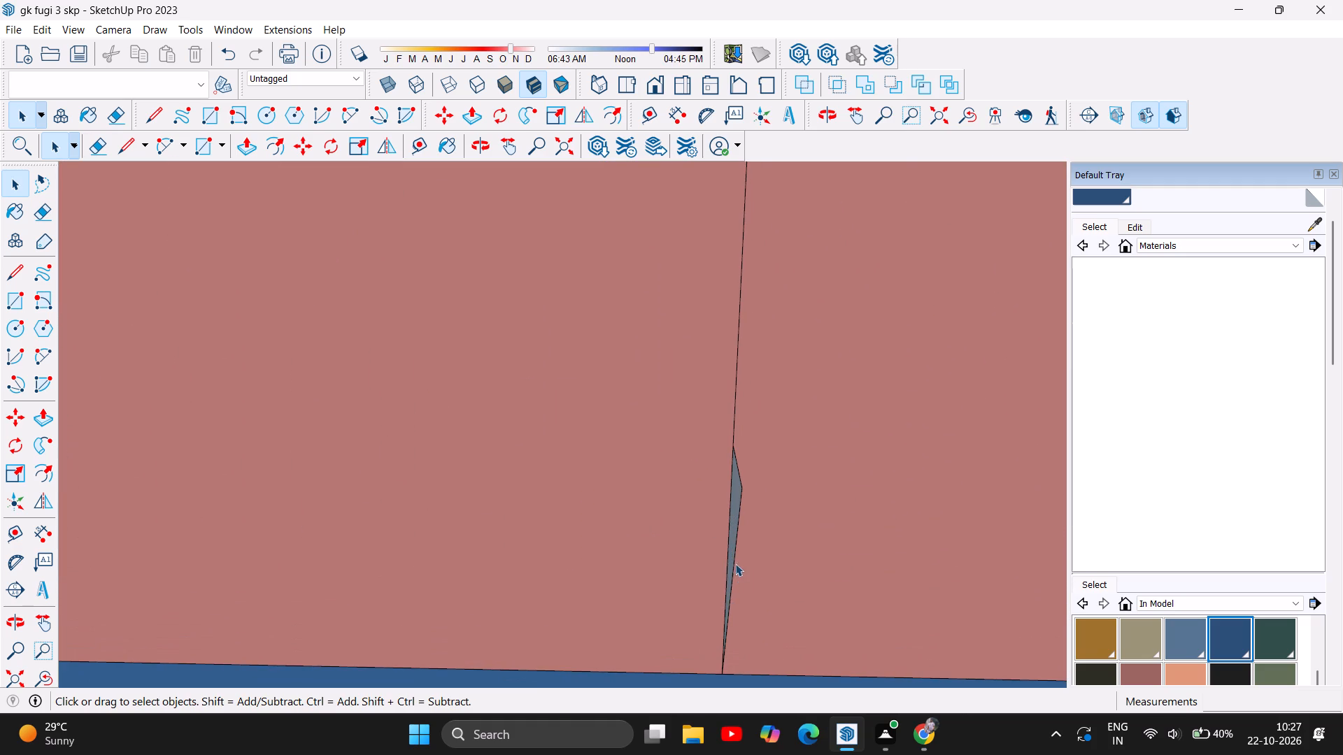
left_click(736, 556)
key("Delete")
scroll(808, 508, "down", 6)
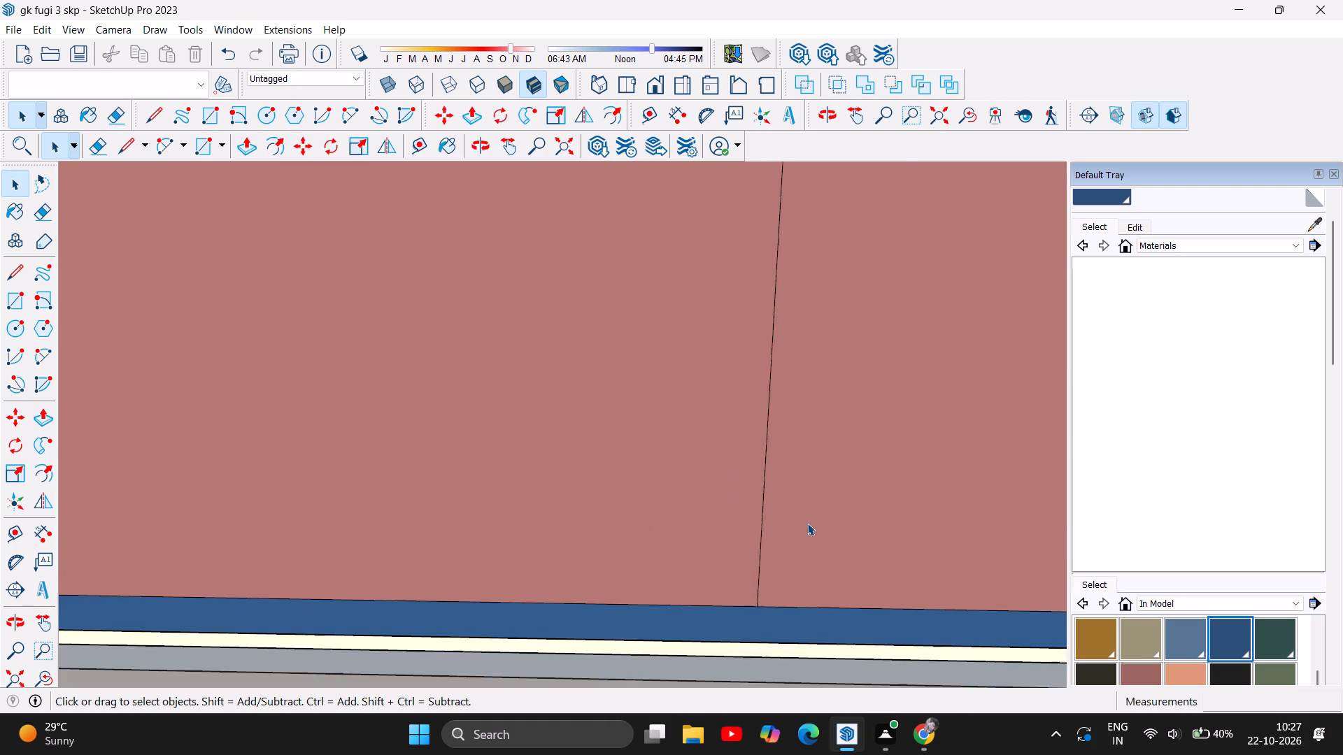
scroll(807, 523, "down", 14)
scroll(700, 504, "down", 6)
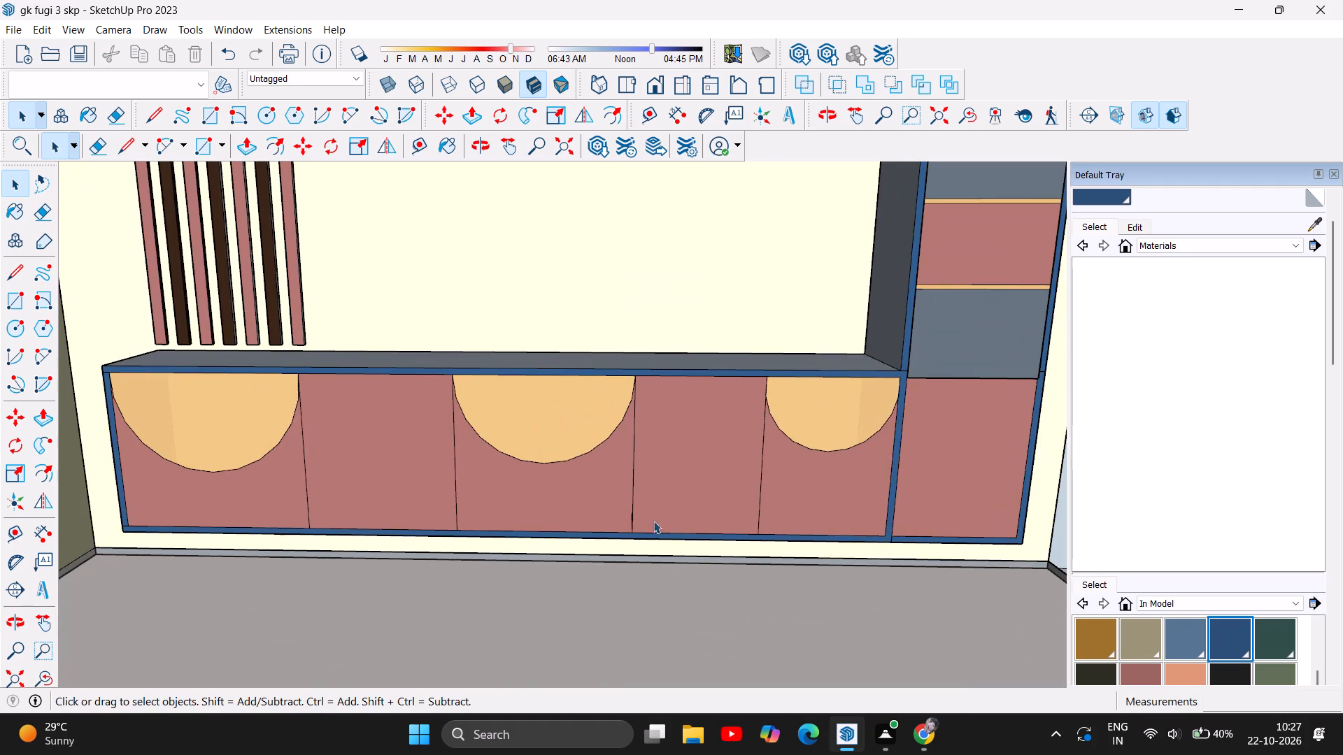
scroll(613, 530, "up", 7)
scroll(634, 514, "up", 14)
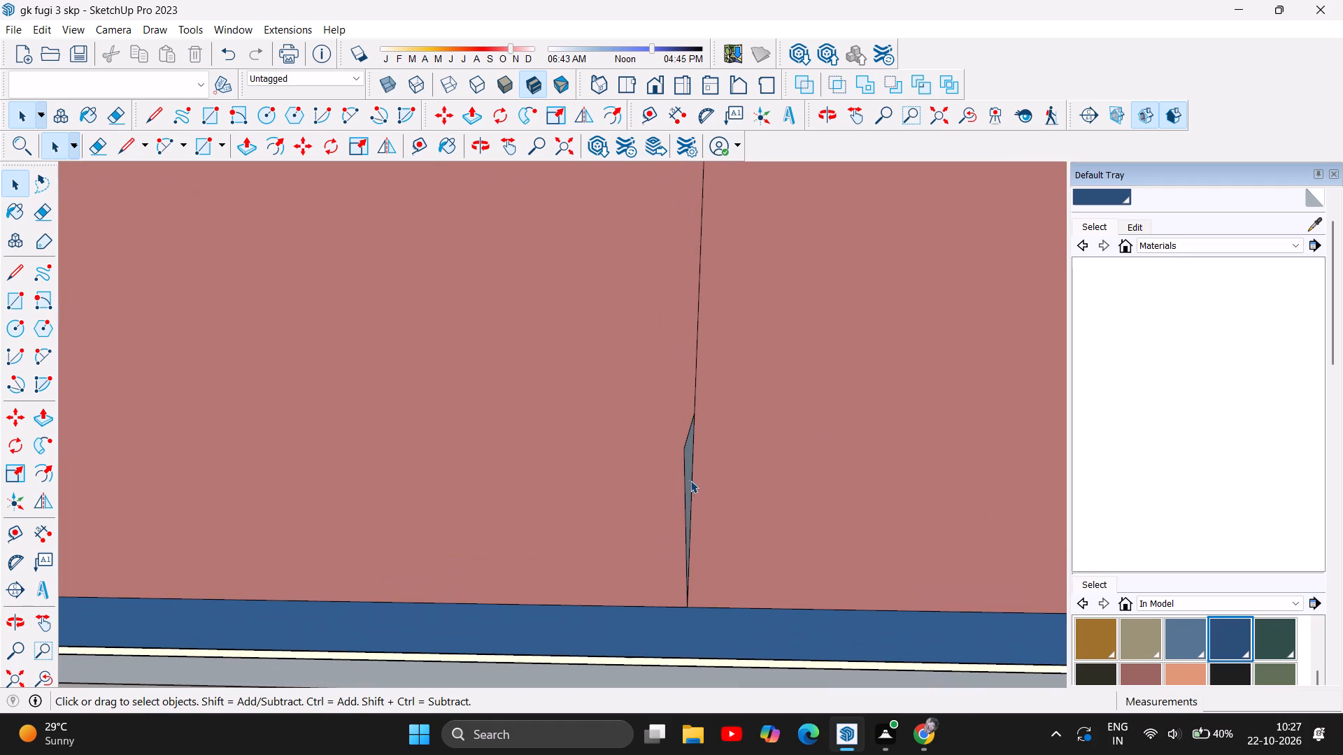
left_click(685, 479)
key("Delete")
Delete the semicircle outlines from the third and fifth cabinet doors.
scroll(804, 561, "down", 7)
scroll(754, 563, "down", 14)
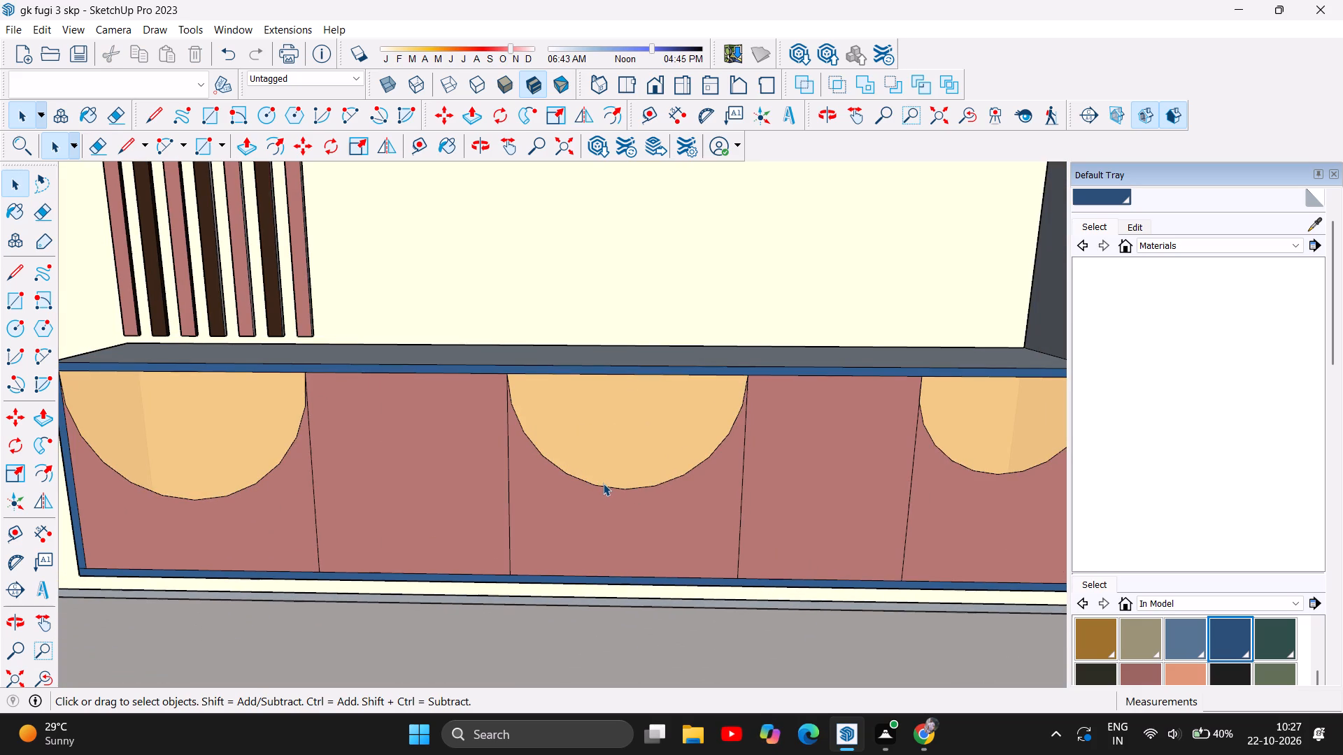
left_click(603, 483)
left_click(613, 486)
key("Delete")
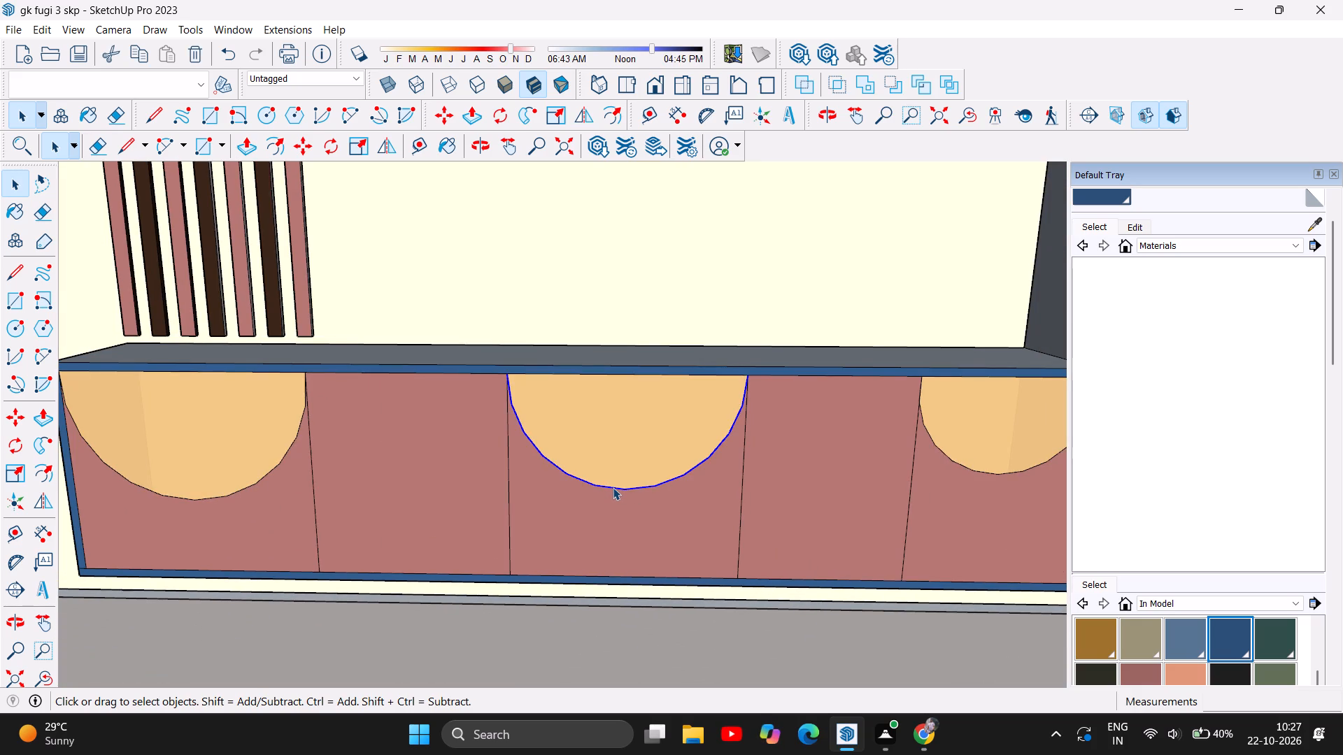
scroll(577, 494, "down", 7)
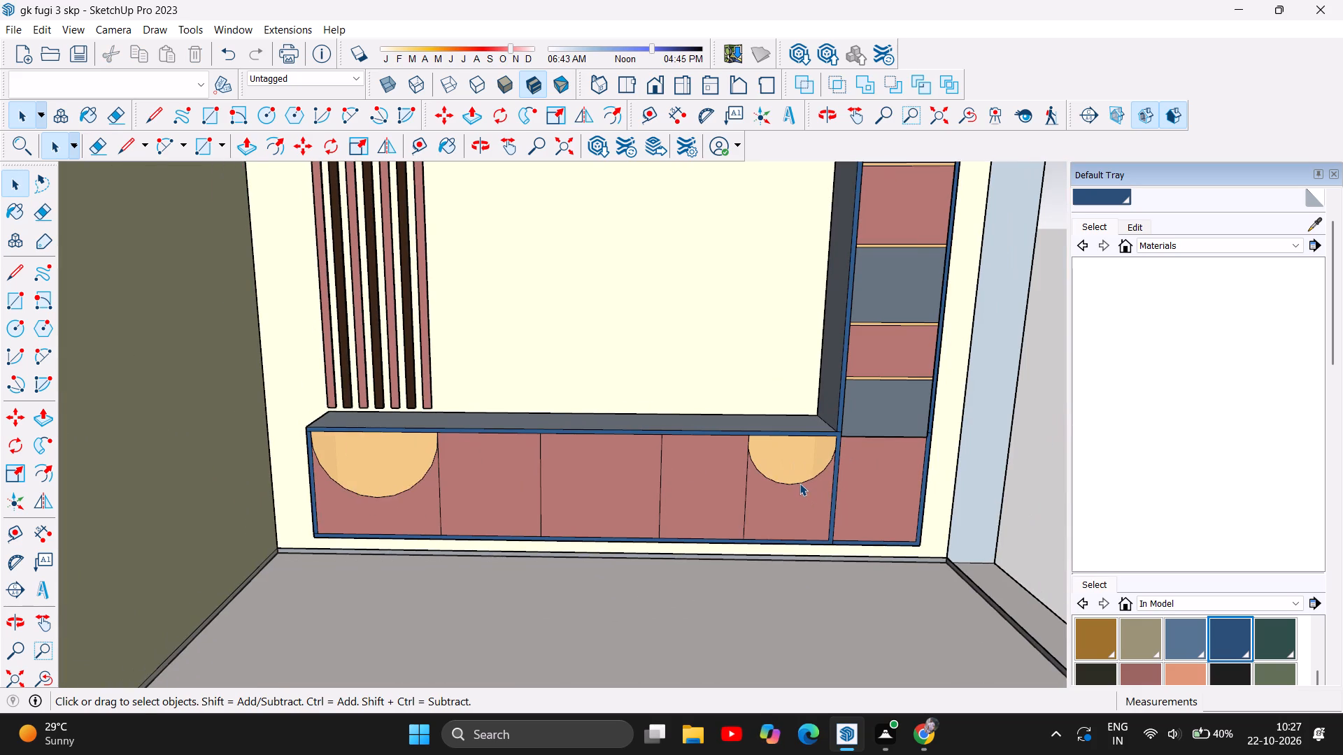
left_click(799, 482)
key("Delete")
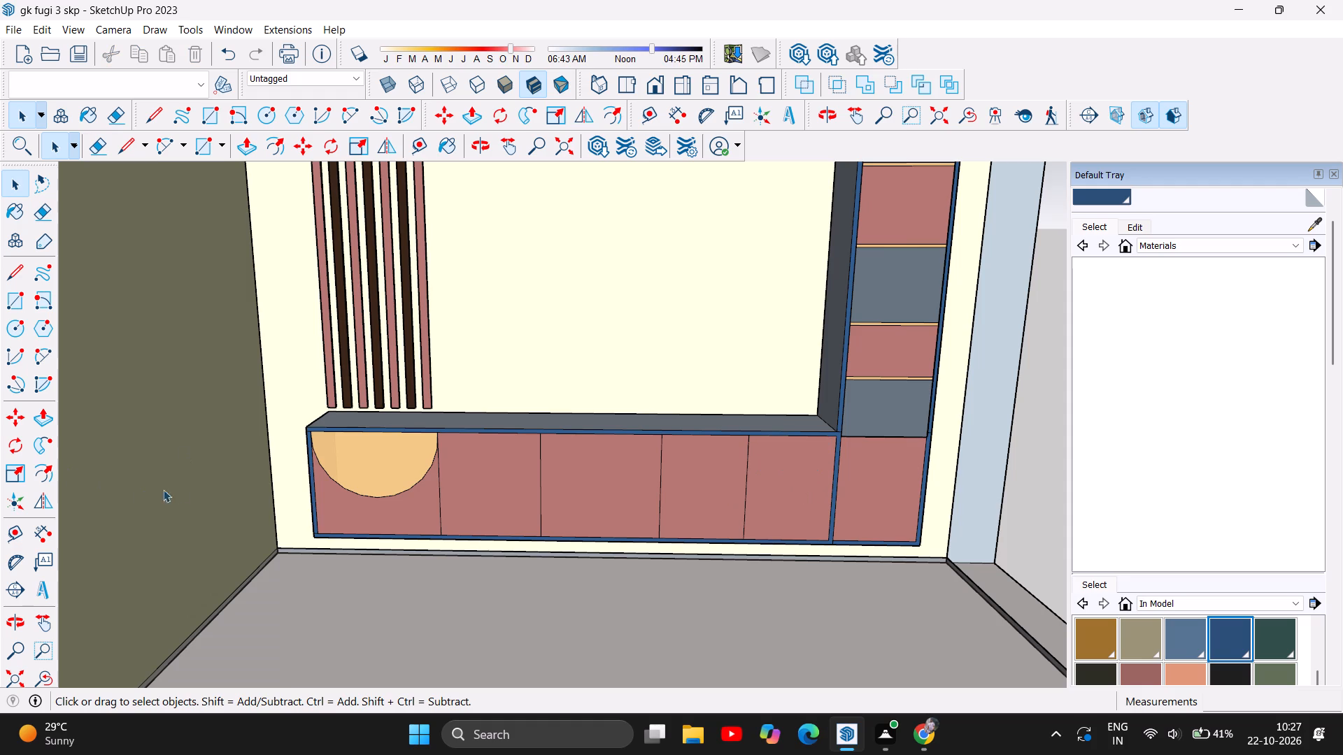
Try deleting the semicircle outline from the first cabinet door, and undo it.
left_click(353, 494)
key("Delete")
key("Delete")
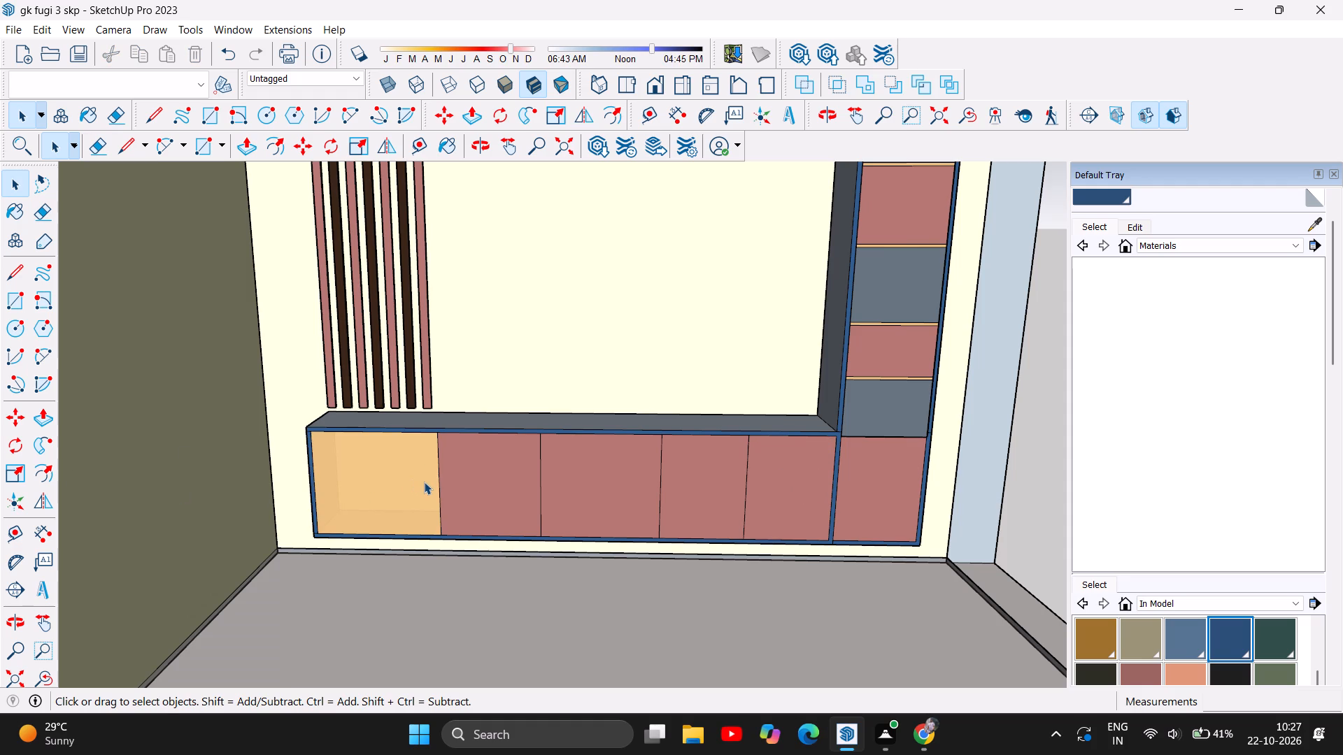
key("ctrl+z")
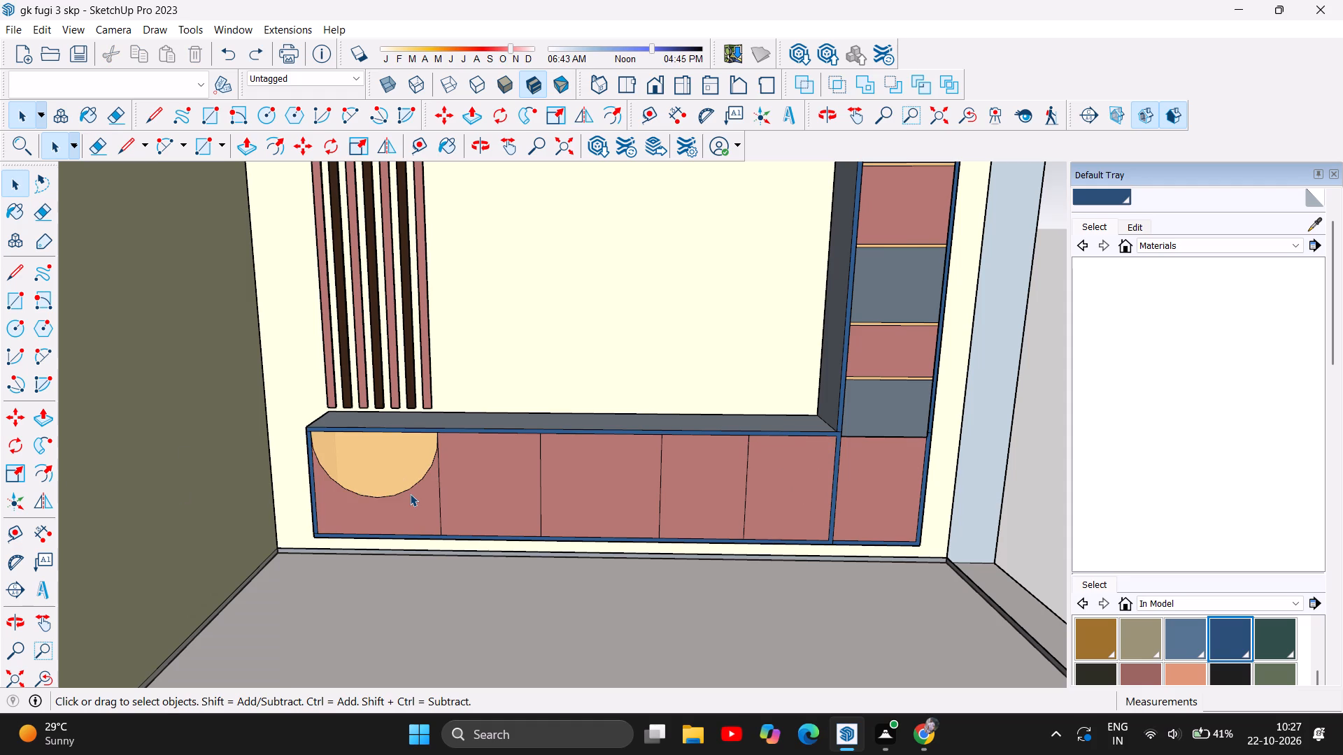
Delete the semicircle outline from the first cabinet door, nearest the olive wall.
left_click(405, 491)
key("BackSpace")
key("Delete")
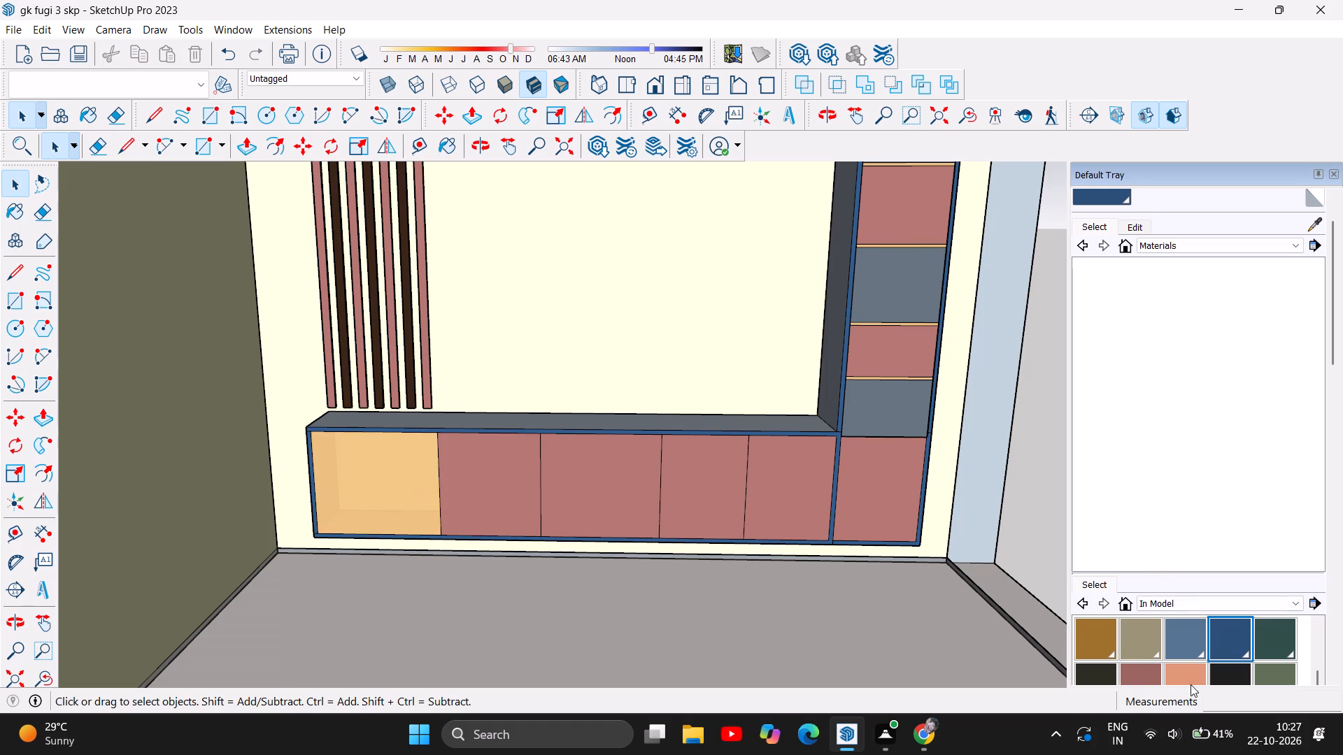
Paint the first cabinet door with the dusty-red material already in the model.
left_click(1137, 672)
left_click(368, 510)
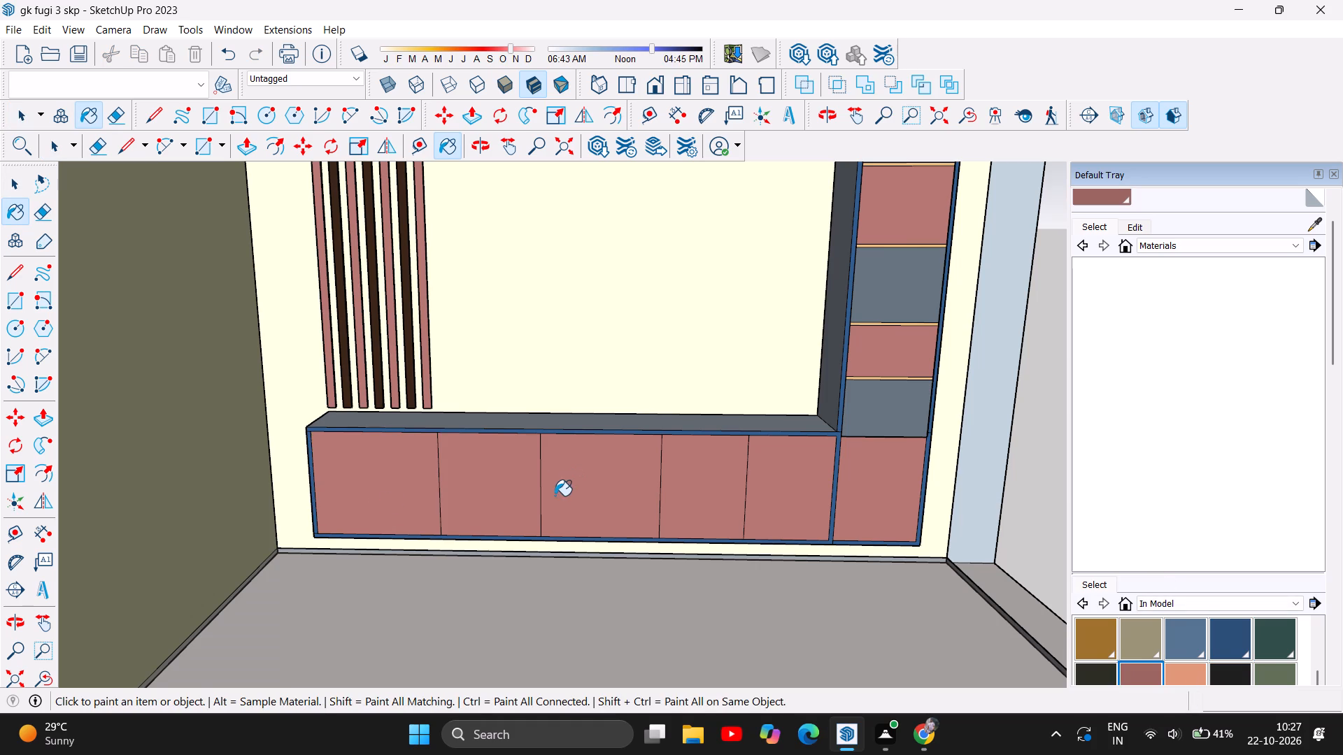
Delete the four vertical divider lines, with any leftover segments, between the low cabinet's doors so its front is one panel.
left_click(13, 190)
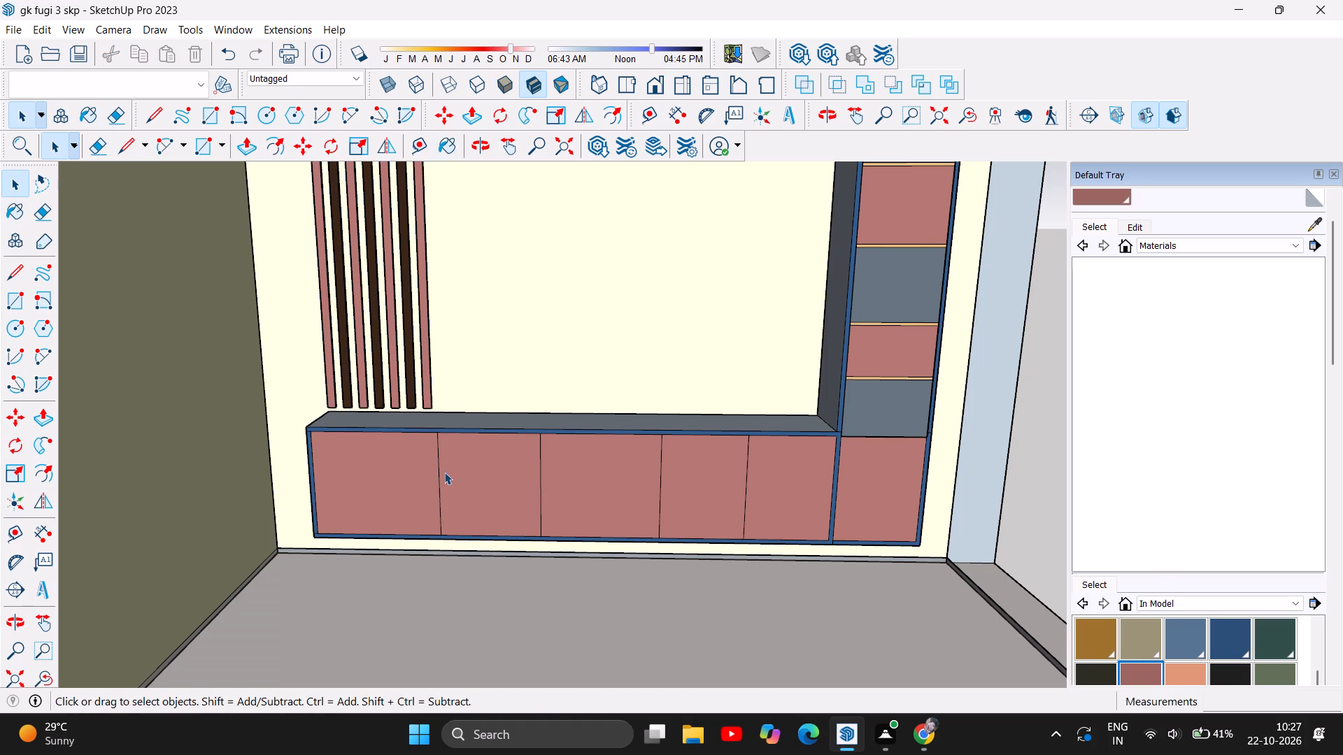
left_click(441, 474)
key("Delete")
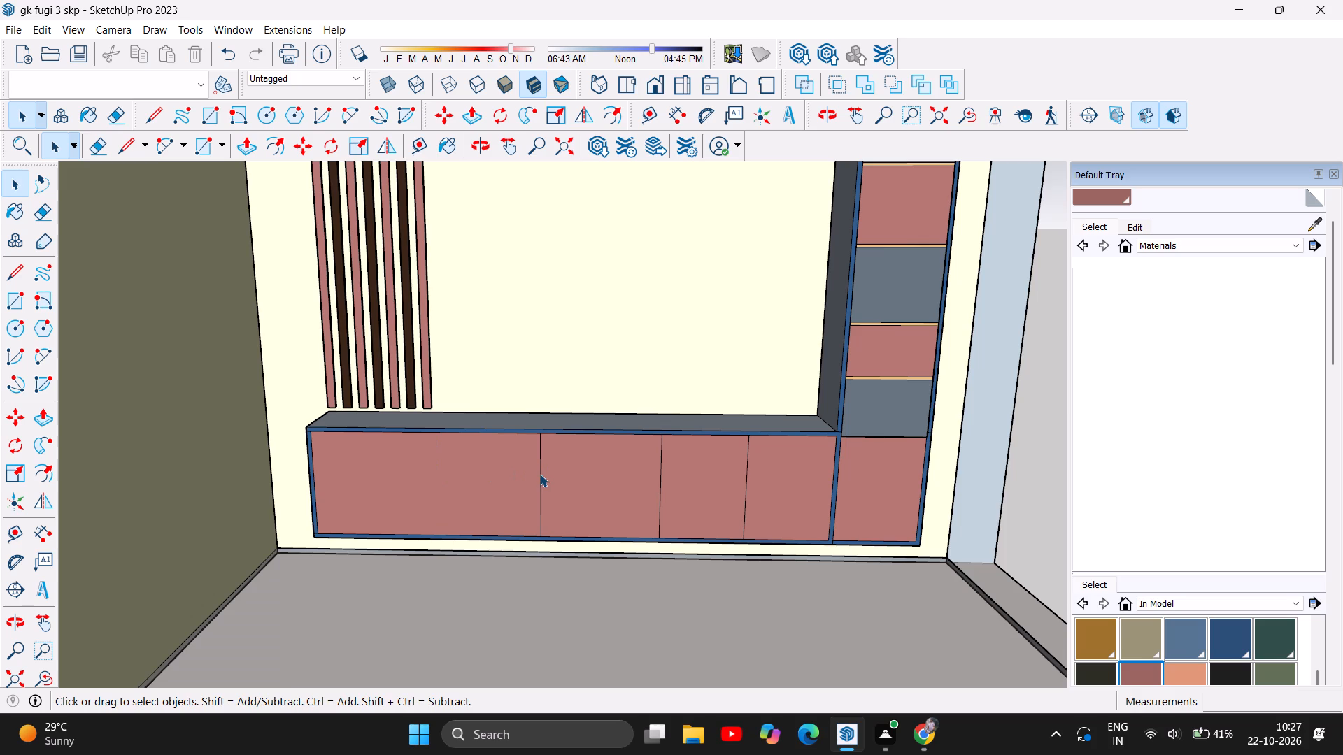
left_click(540, 474)
key("Delete")
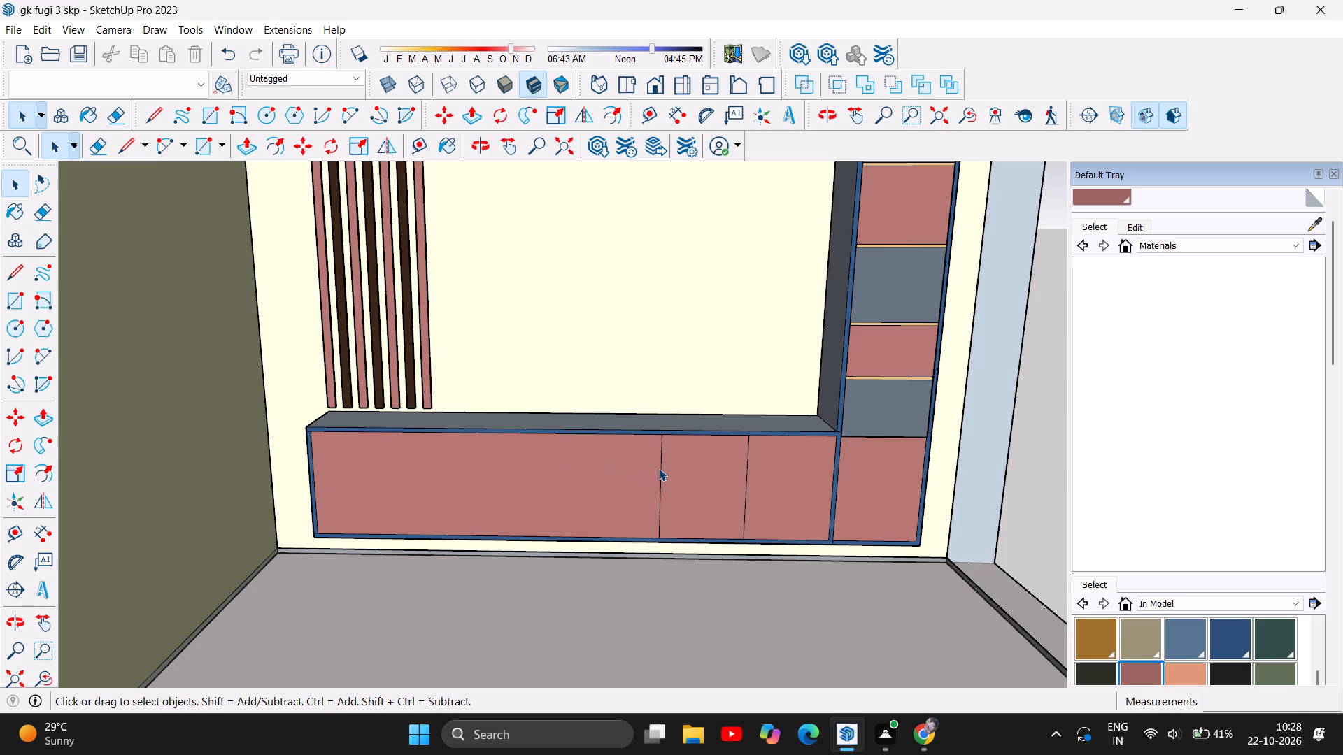
left_click(659, 468)
key("Delete")
left_click(747, 473)
key("Delete")
left_click(748, 448)
key("Delete")
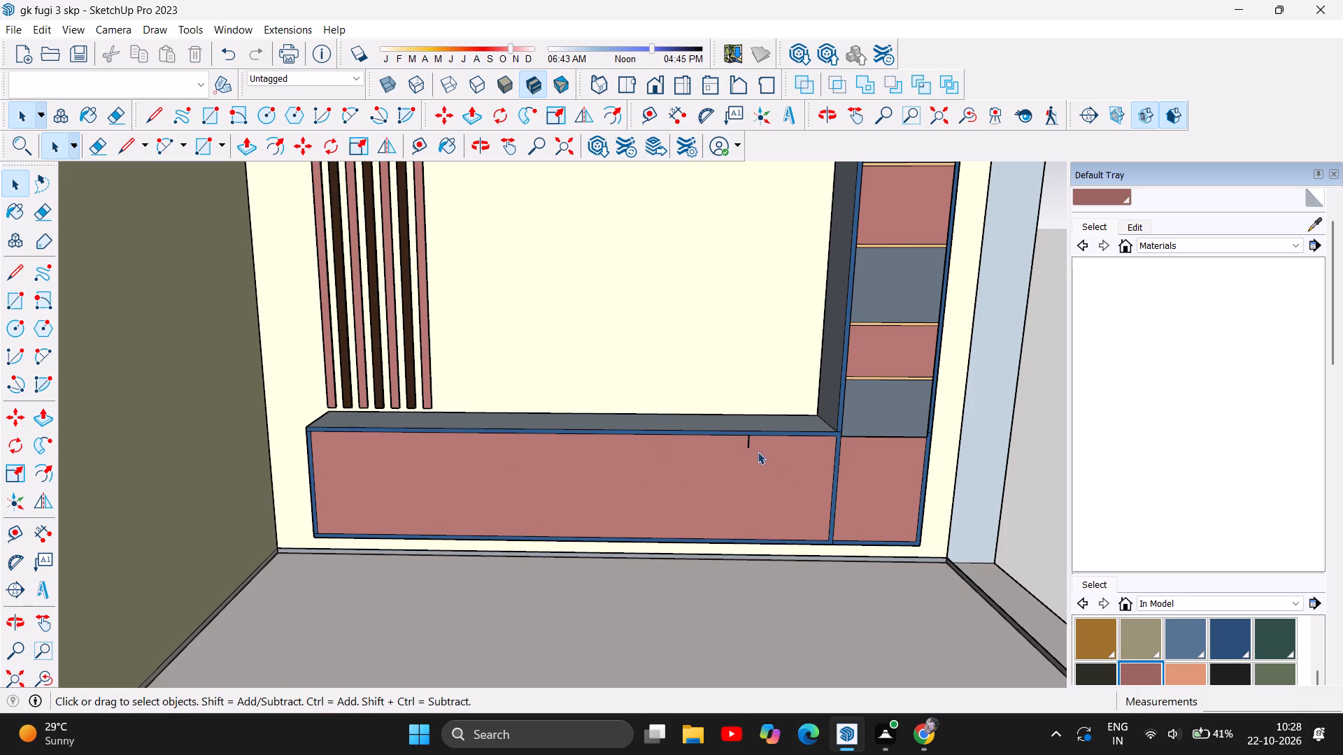
left_click(749, 443)
key("Delete")
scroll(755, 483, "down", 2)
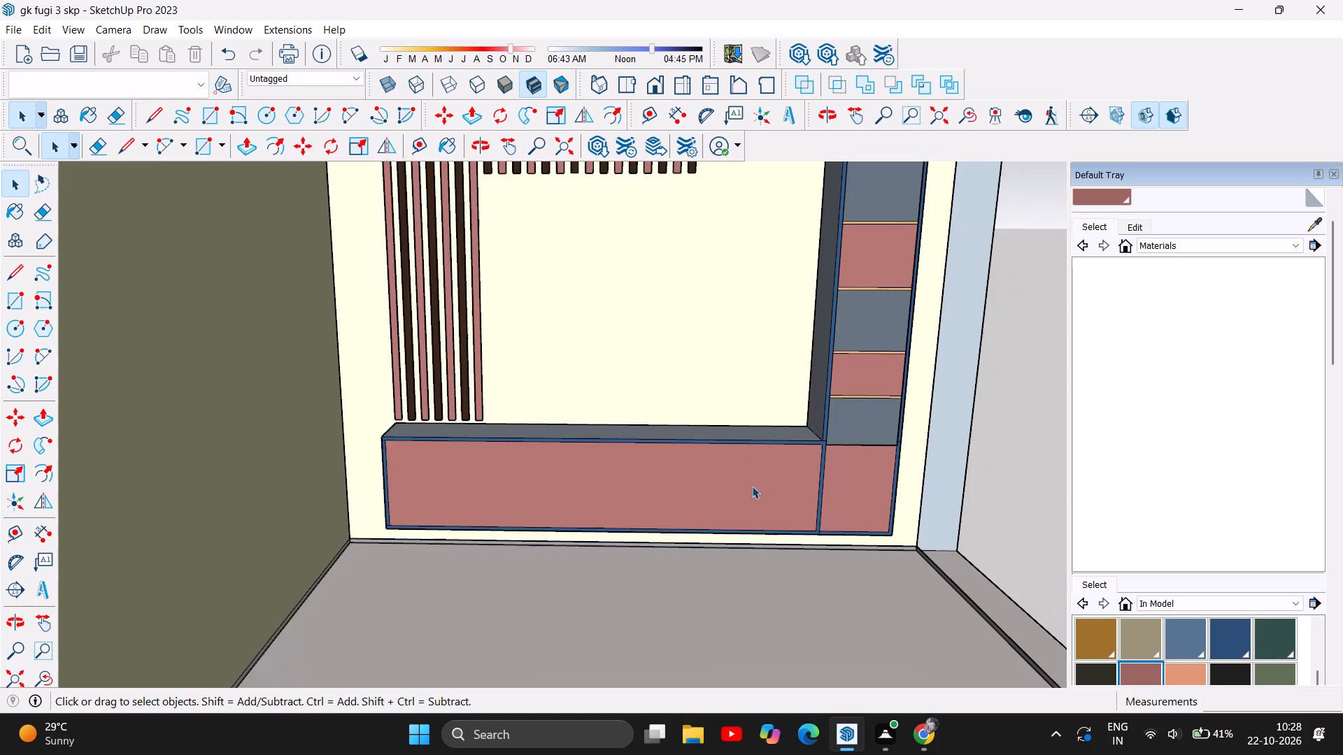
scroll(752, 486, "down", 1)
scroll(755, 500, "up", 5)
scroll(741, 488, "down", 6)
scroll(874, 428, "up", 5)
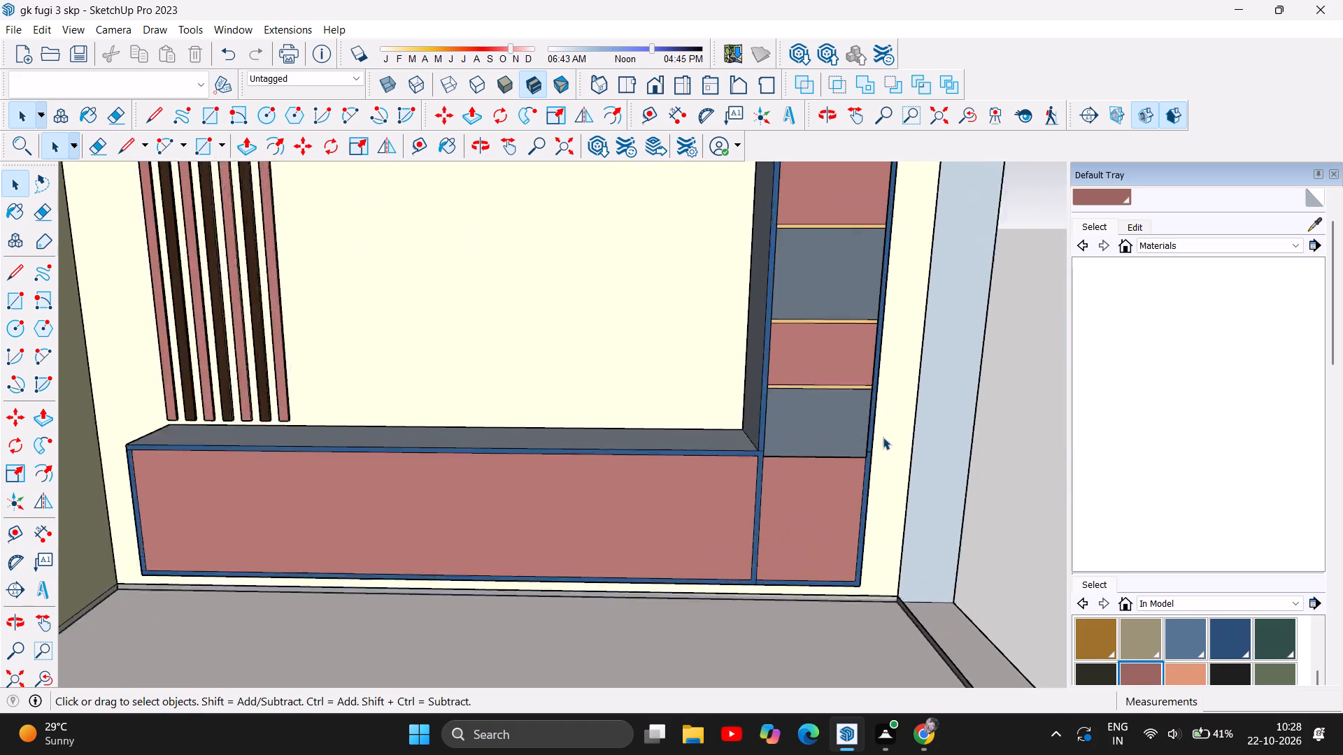
Push/Pull the thin face along the upper edge of the tower's base door up by 11/16", into the open niche above.
scroll(883, 437, "up", 2)
scroll(811, 498, "up", 8)
scroll(768, 458, "up", 6)
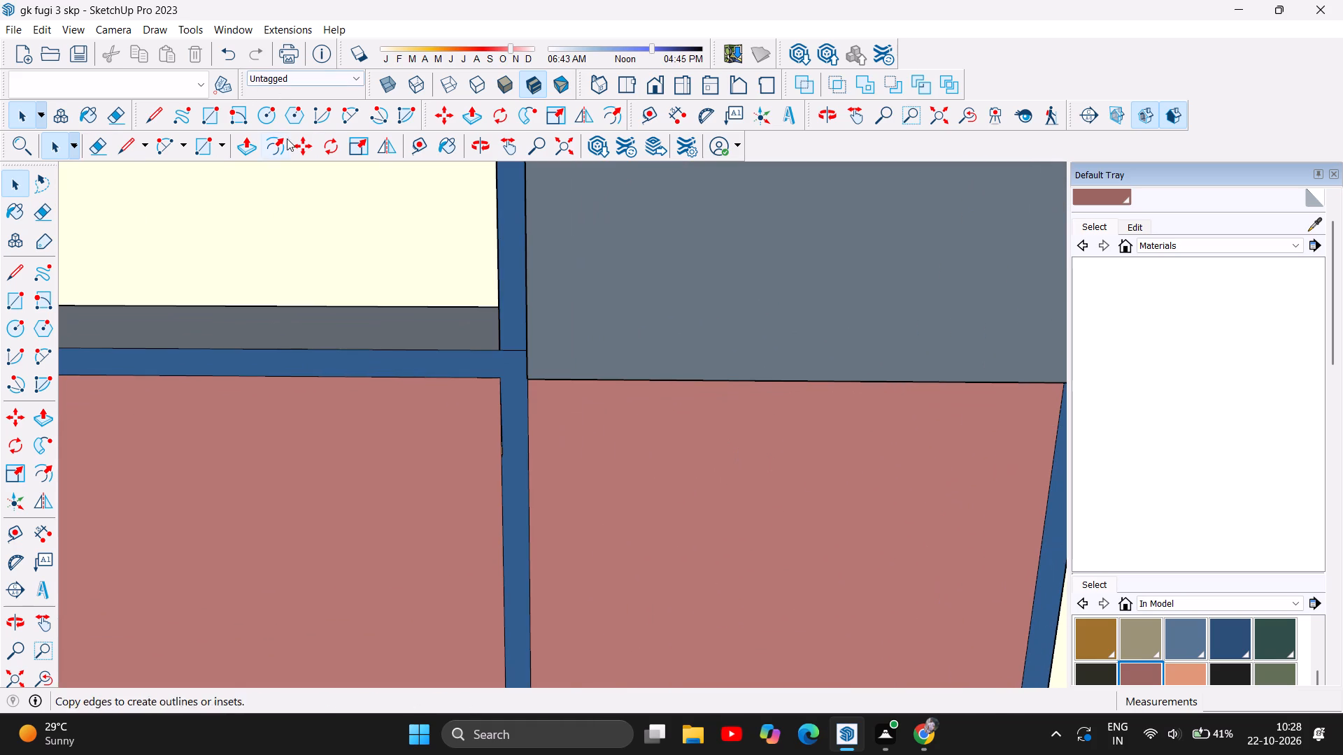
left_click(486, 157)
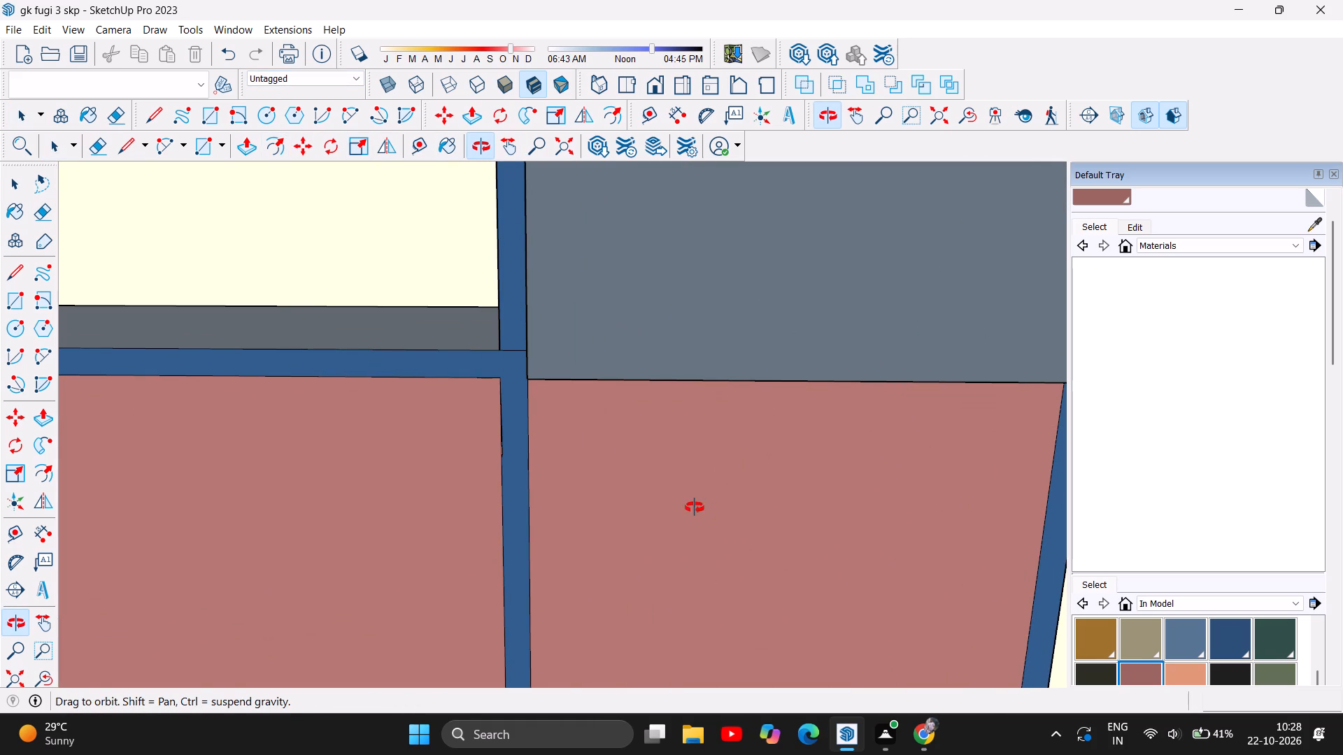
left_click_drag(695, 508, 634, 296)
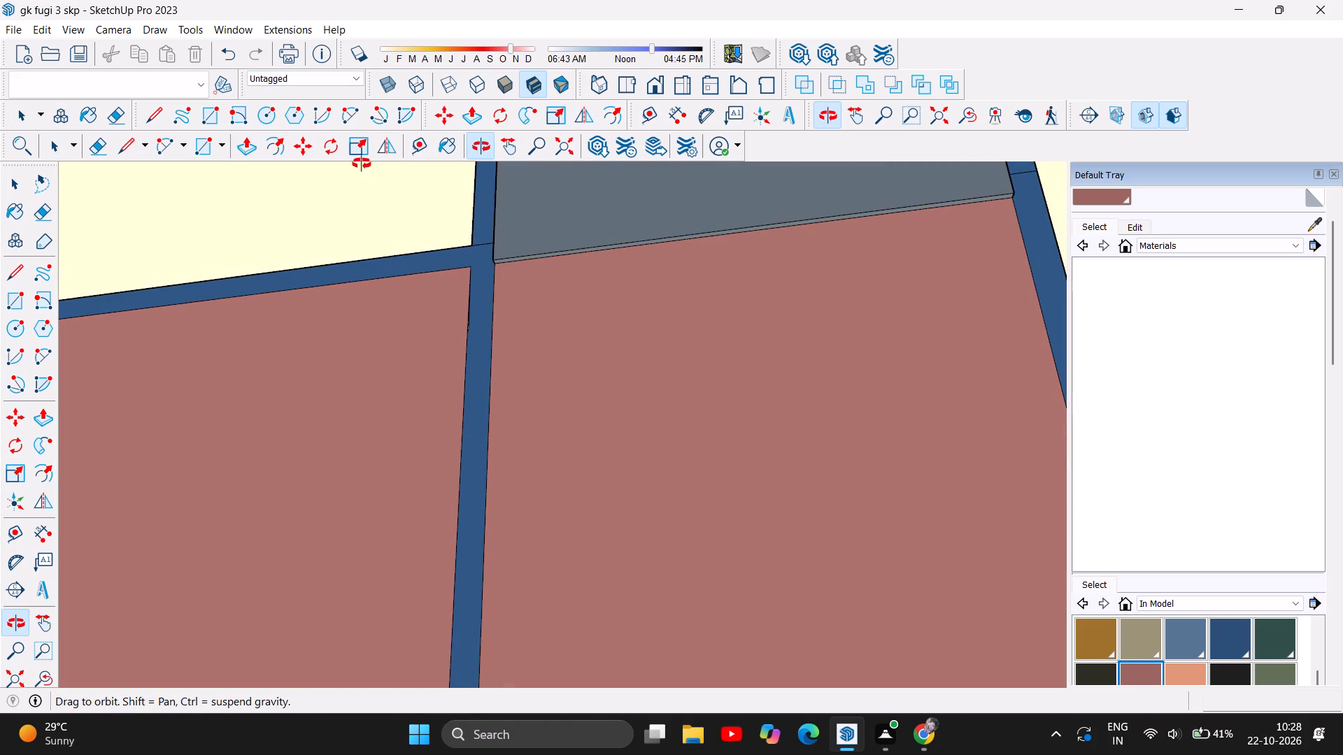
left_click(241, 140)
scroll(792, 204, "up", 2)
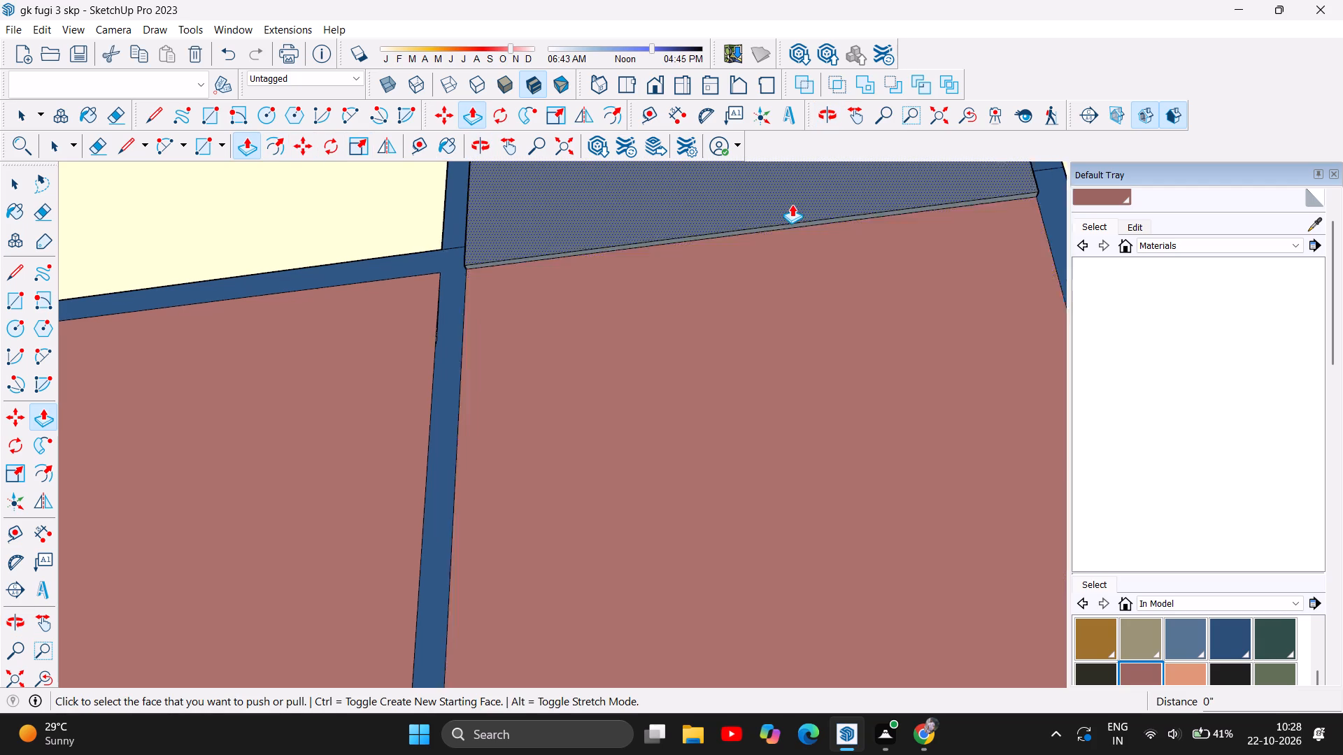
scroll(792, 204, "up", 8)
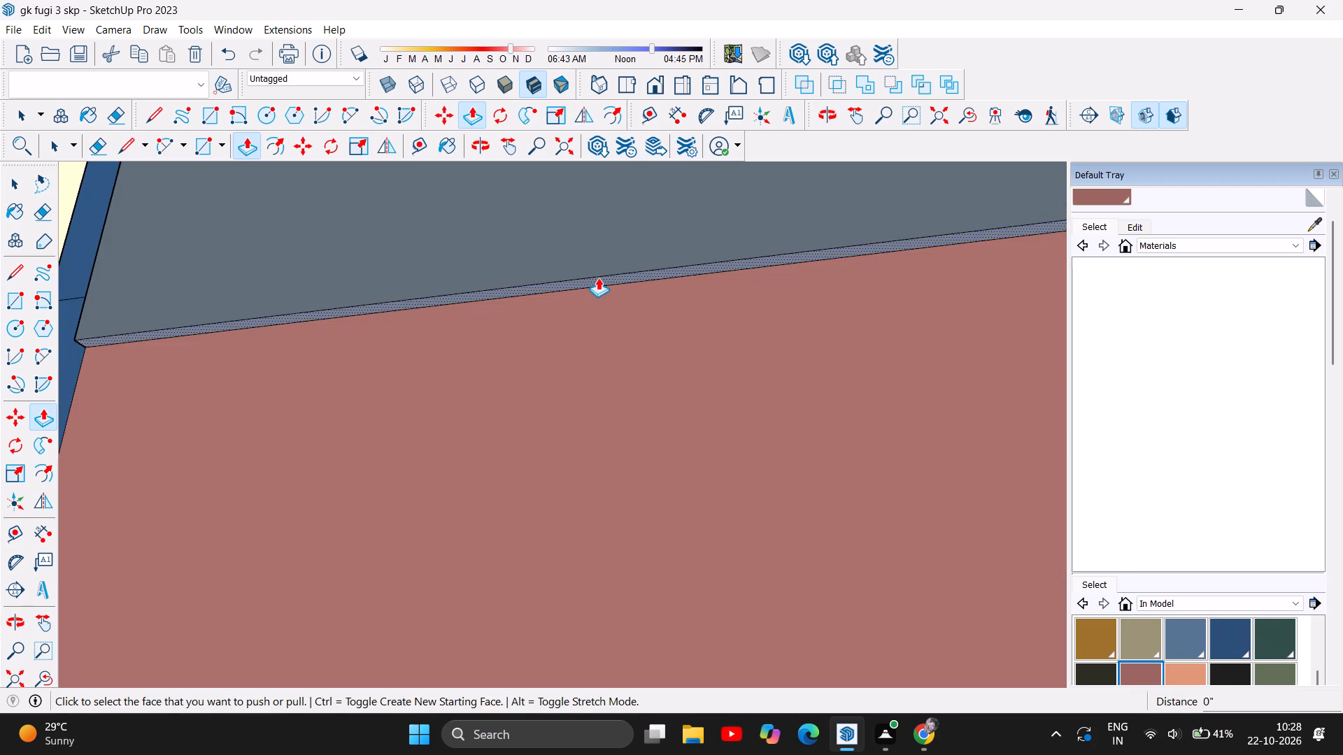
left_click(598, 278)
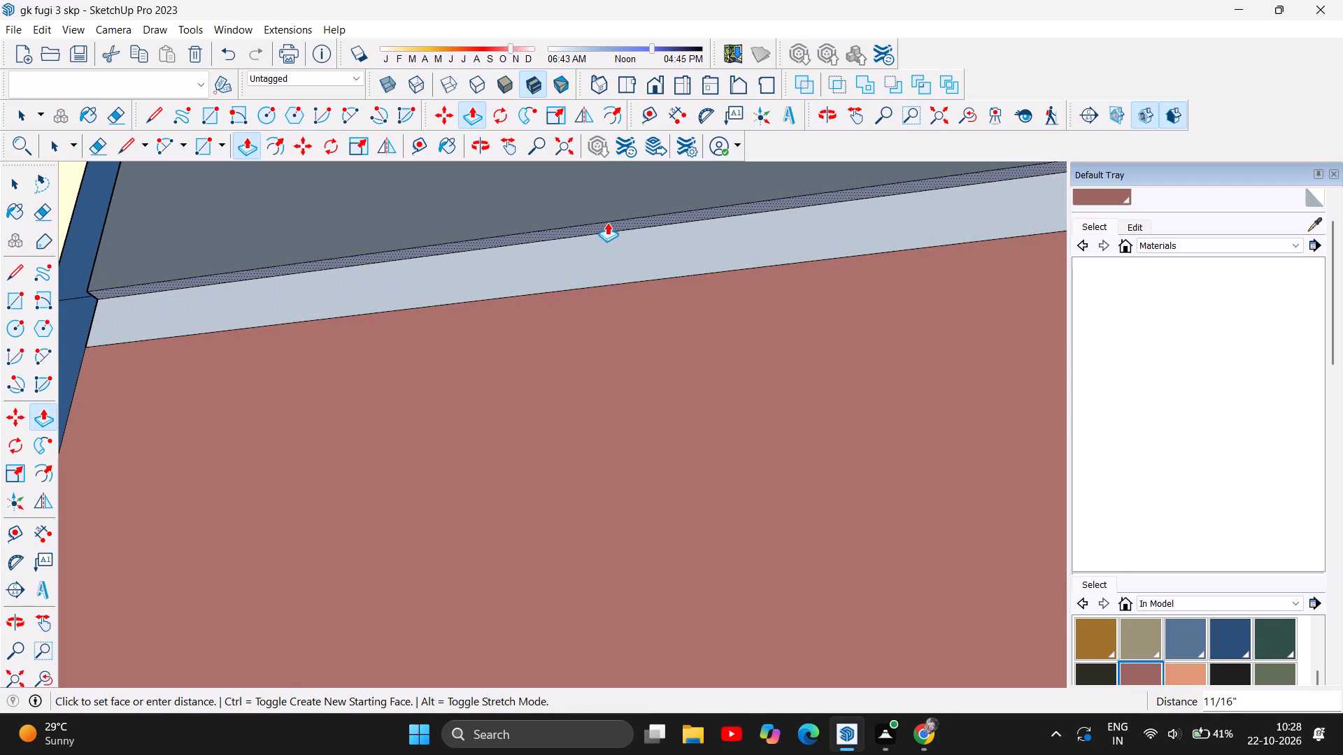
left_click(607, 222)
Paint the new narrow strip above the tower's base door with the dusty-red material already in the model.
scroll(644, 292, "down", 5)
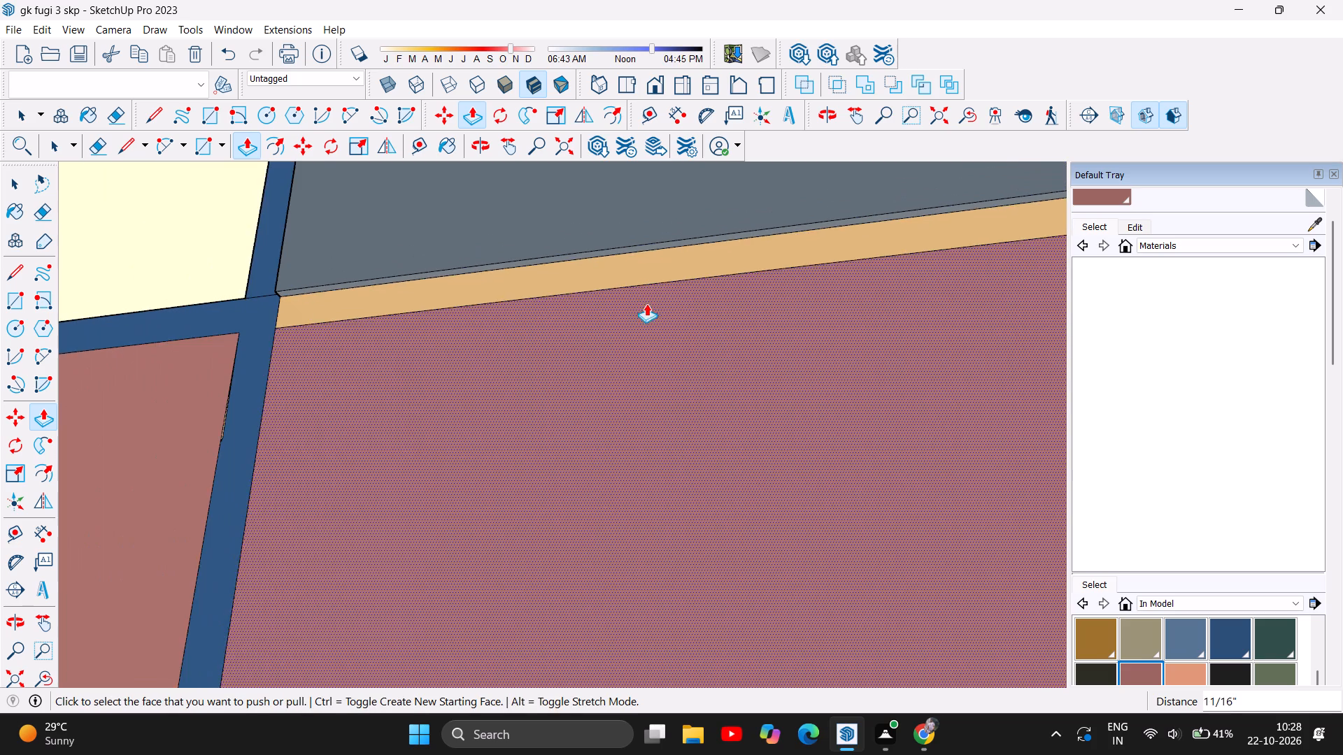
scroll(653, 305, "down", 10)
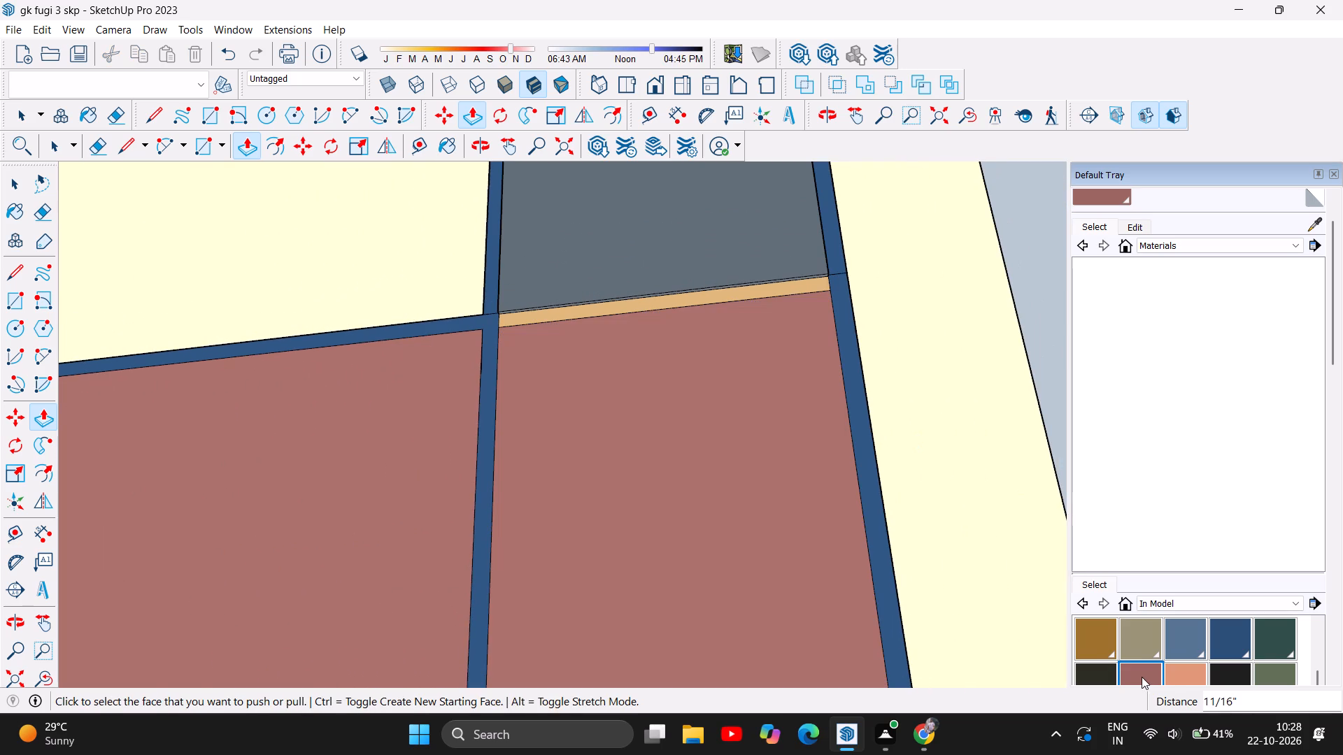
left_click(1142, 677)
left_click(653, 306)
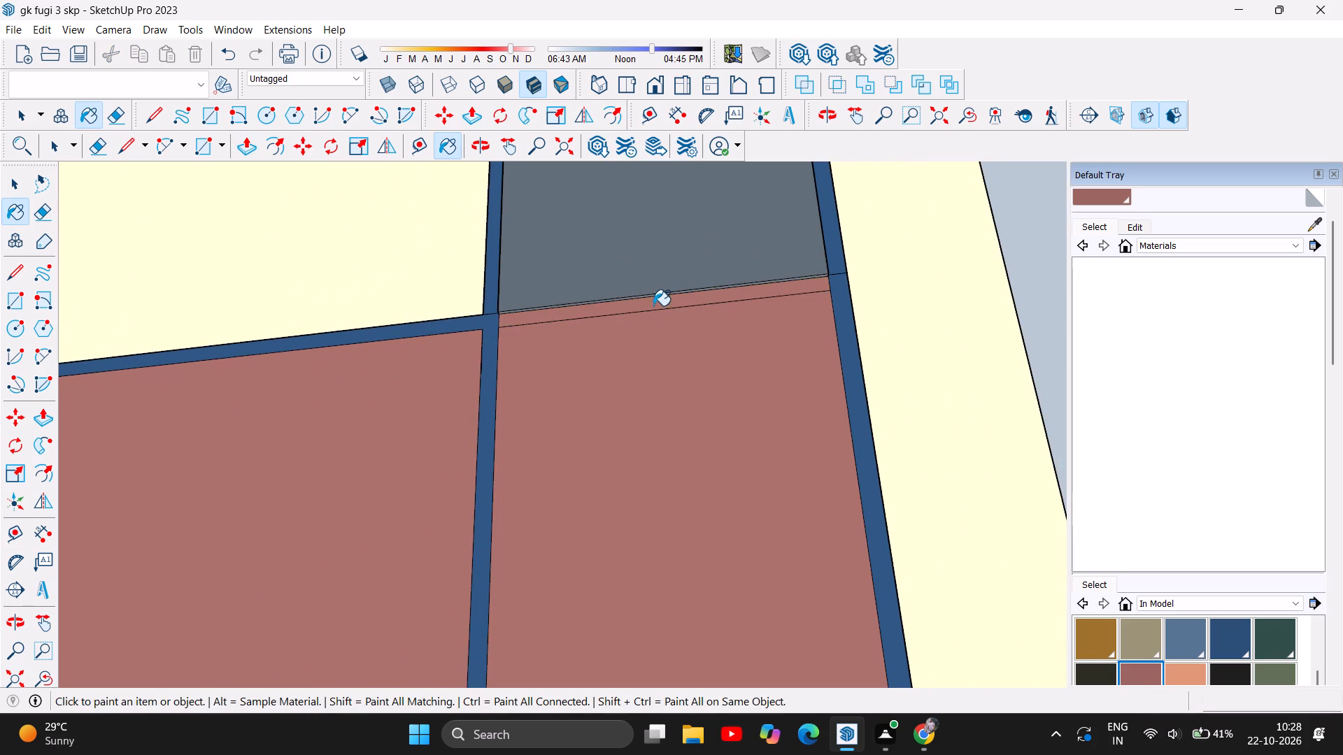
scroll(748, 387, "down", 5)
scroll(548, 437, "down", 6)
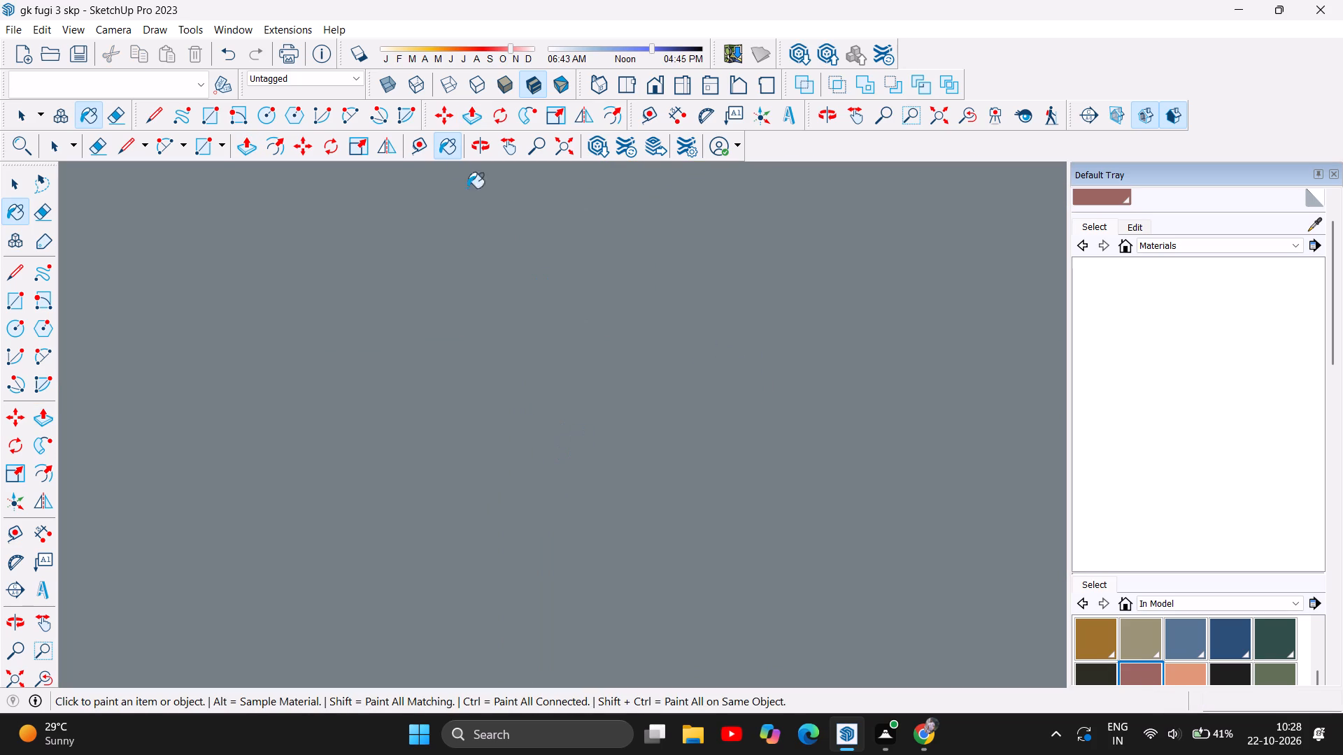
left_click(481, 161)
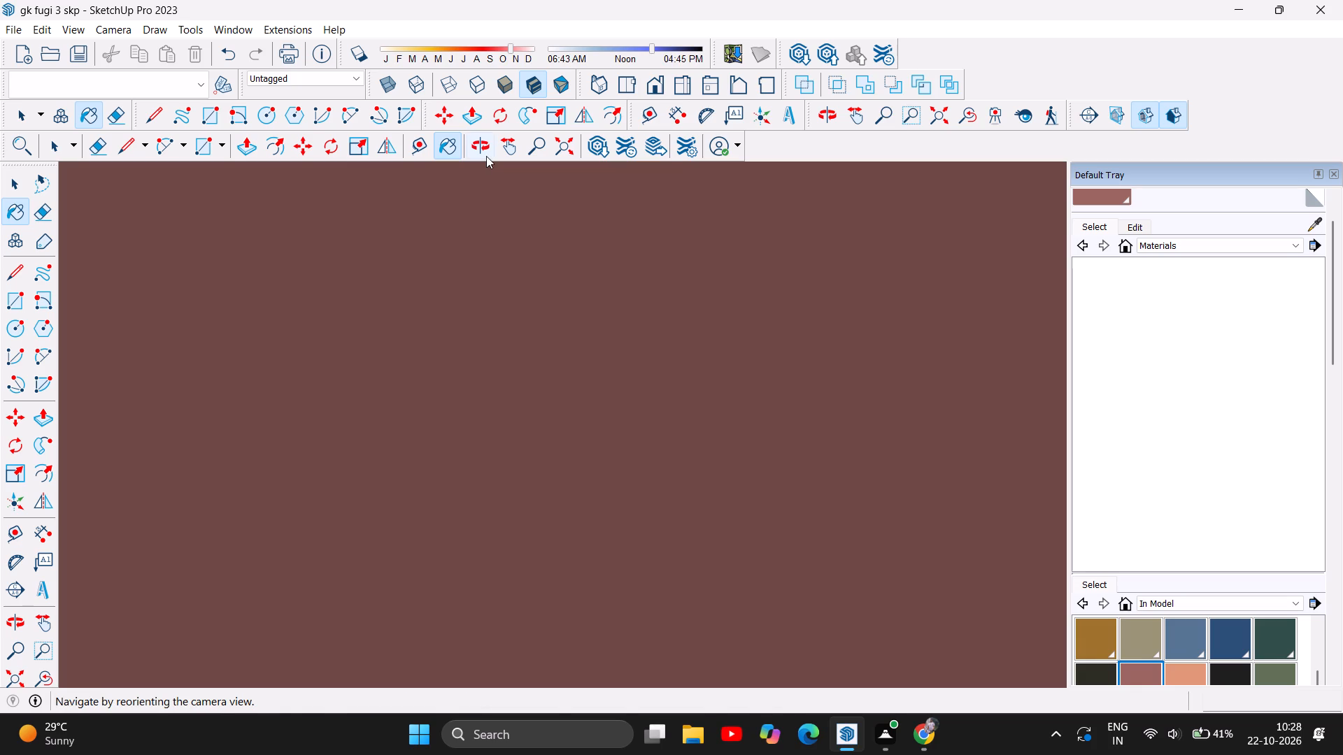
key("ctrl+z")
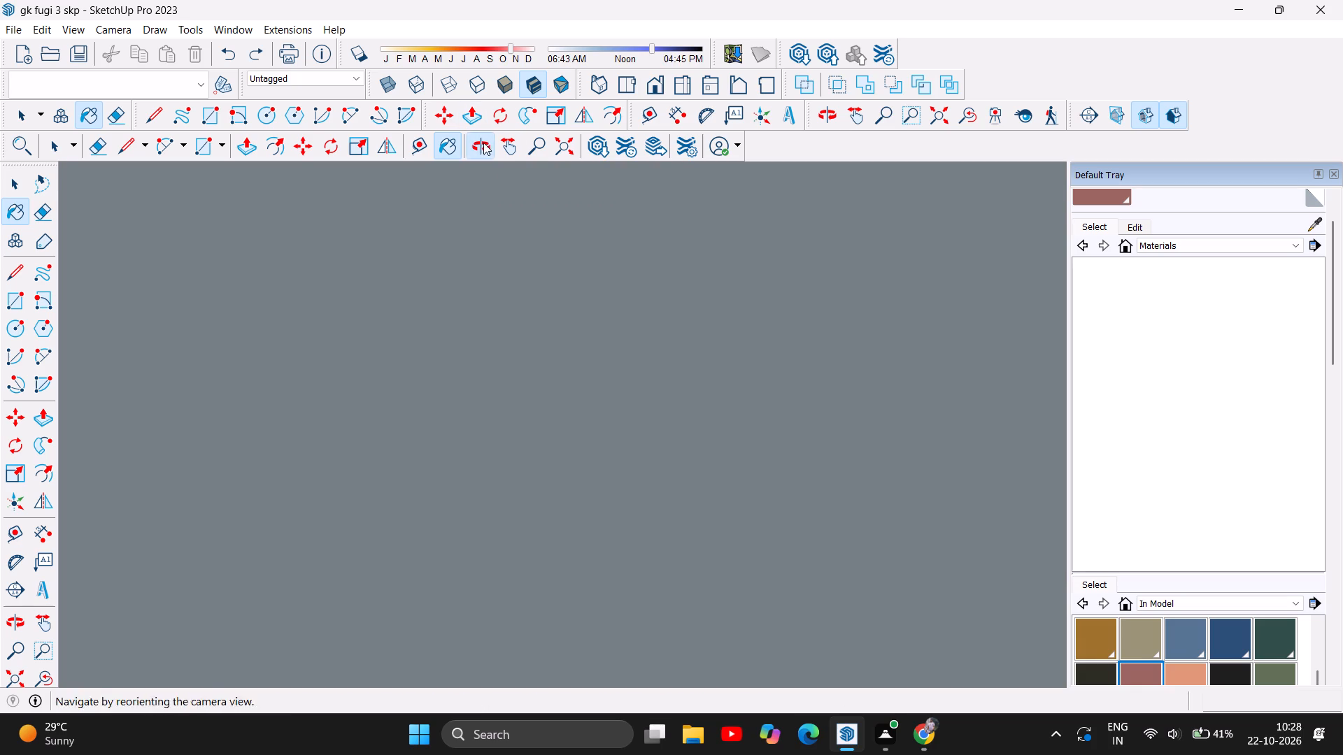
Examine the junction between the low cabinet and the tower's base, including the narrow strip above the base door.
left_click(483, 143)
left_click_drag(586, 270, 587, 487)
scroll(583, 491, "down", 8)
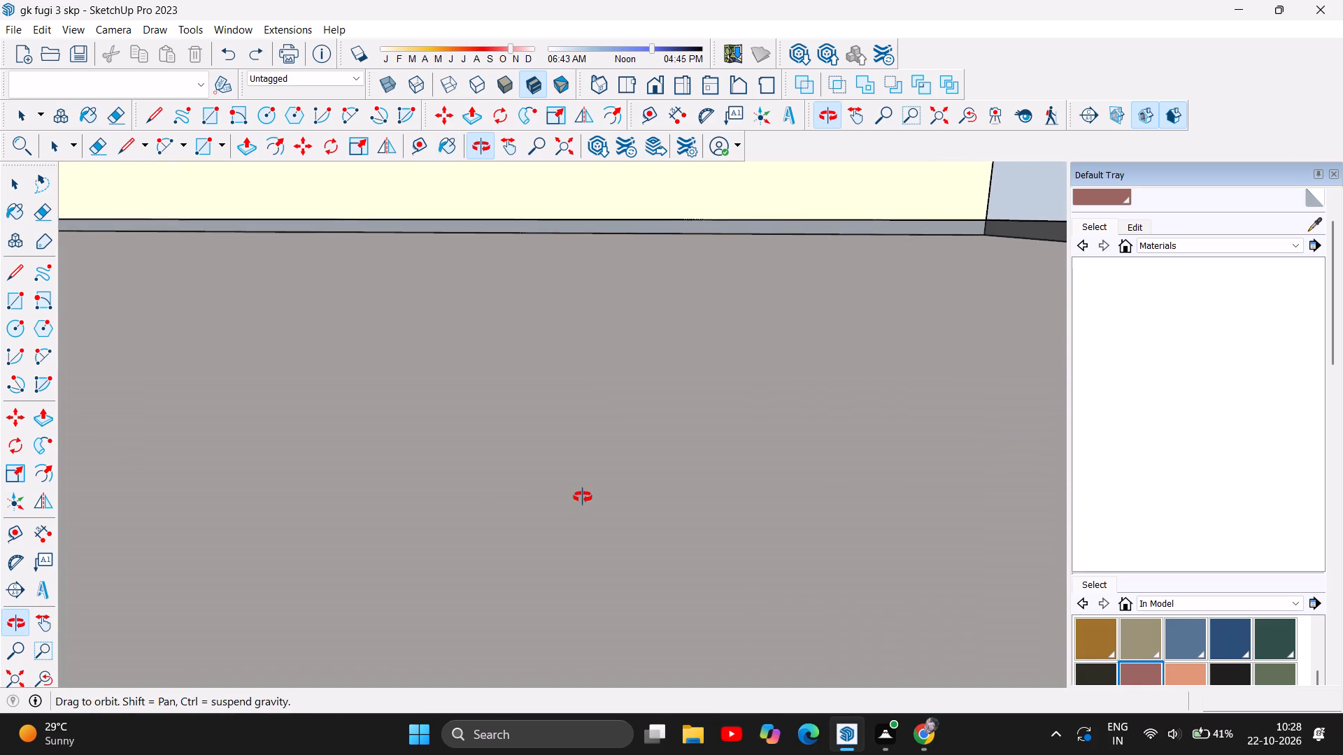
scroll(583, 497, "down", 3)
scroll(673, 424, "down", 20)
scroll(656, 446, "down", 2)
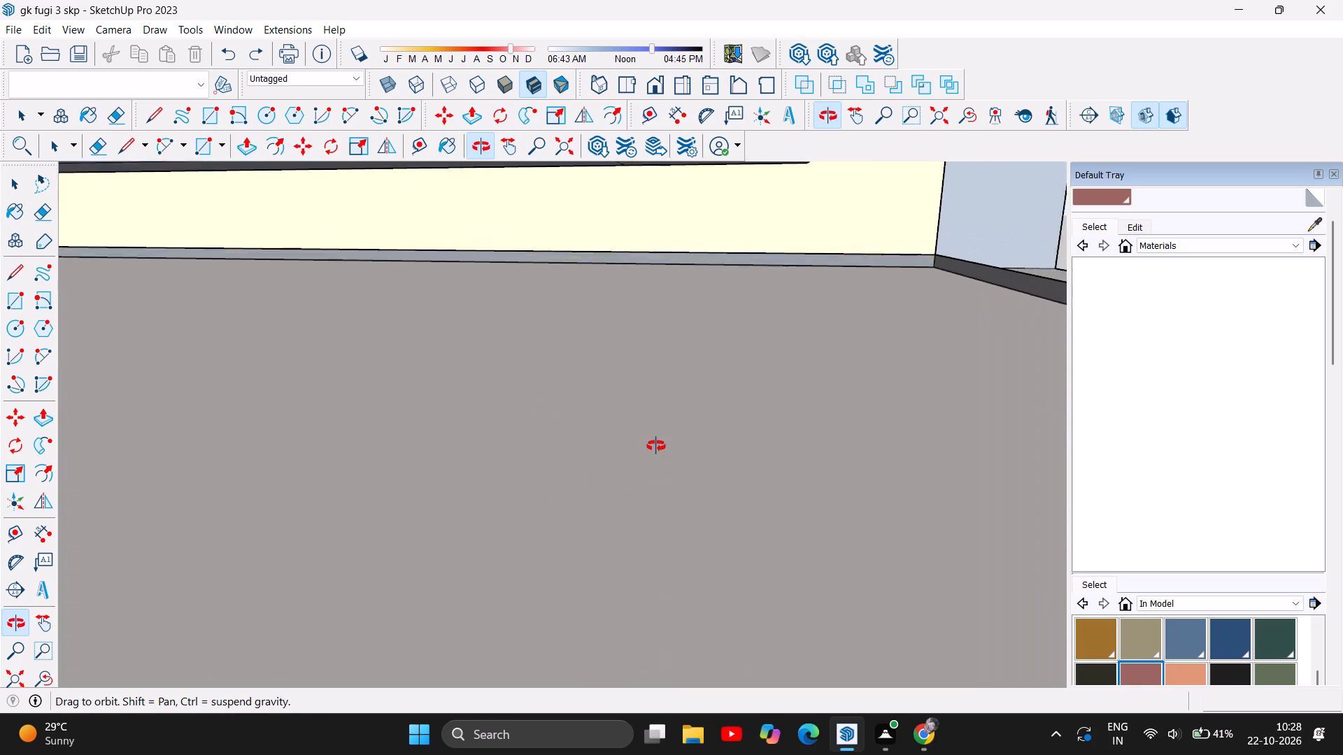
scroll(656, 446, "down", 20)
scroll(659, 446, "down", 8)
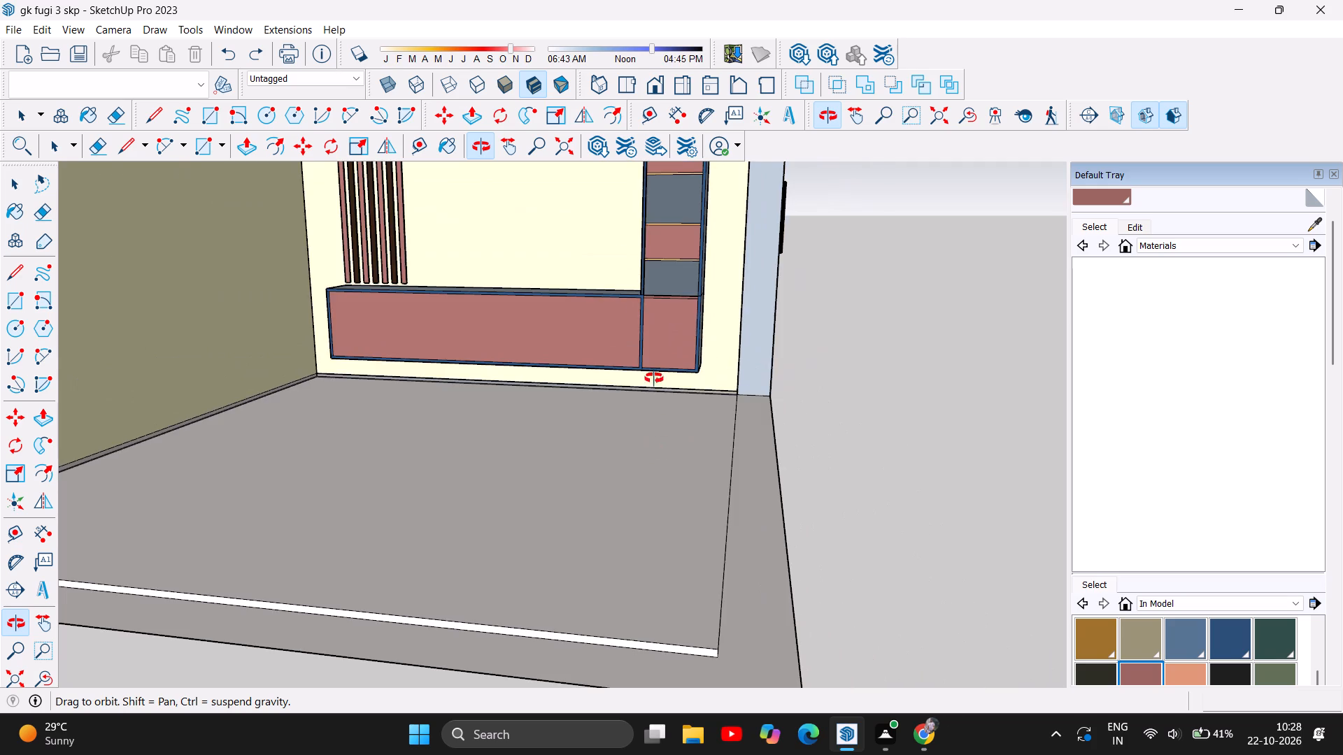
scroll(634, 252, "up", 15)
scroll(683, 266, "up", 6)
scroll(622, 353, "up", 3)
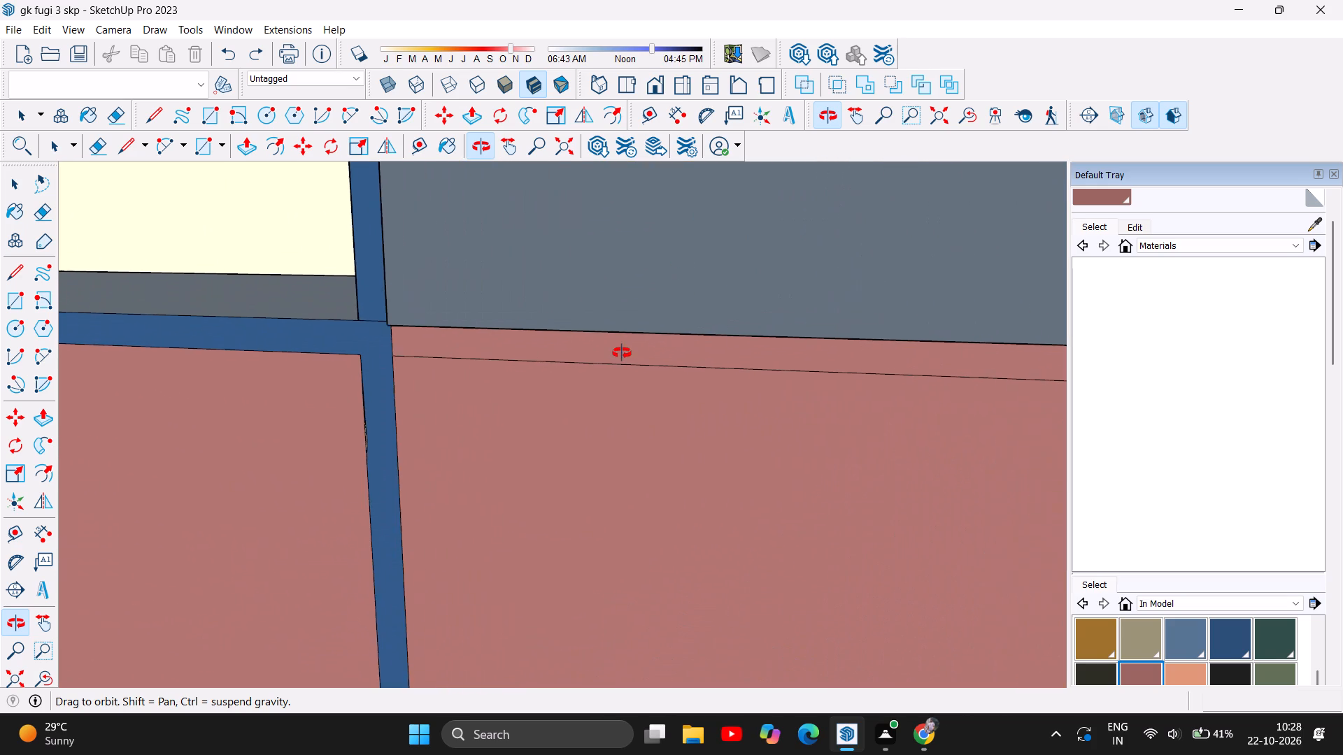
scroll(622, 353, "up", 2)
scroll(562, 336, "up", 3)
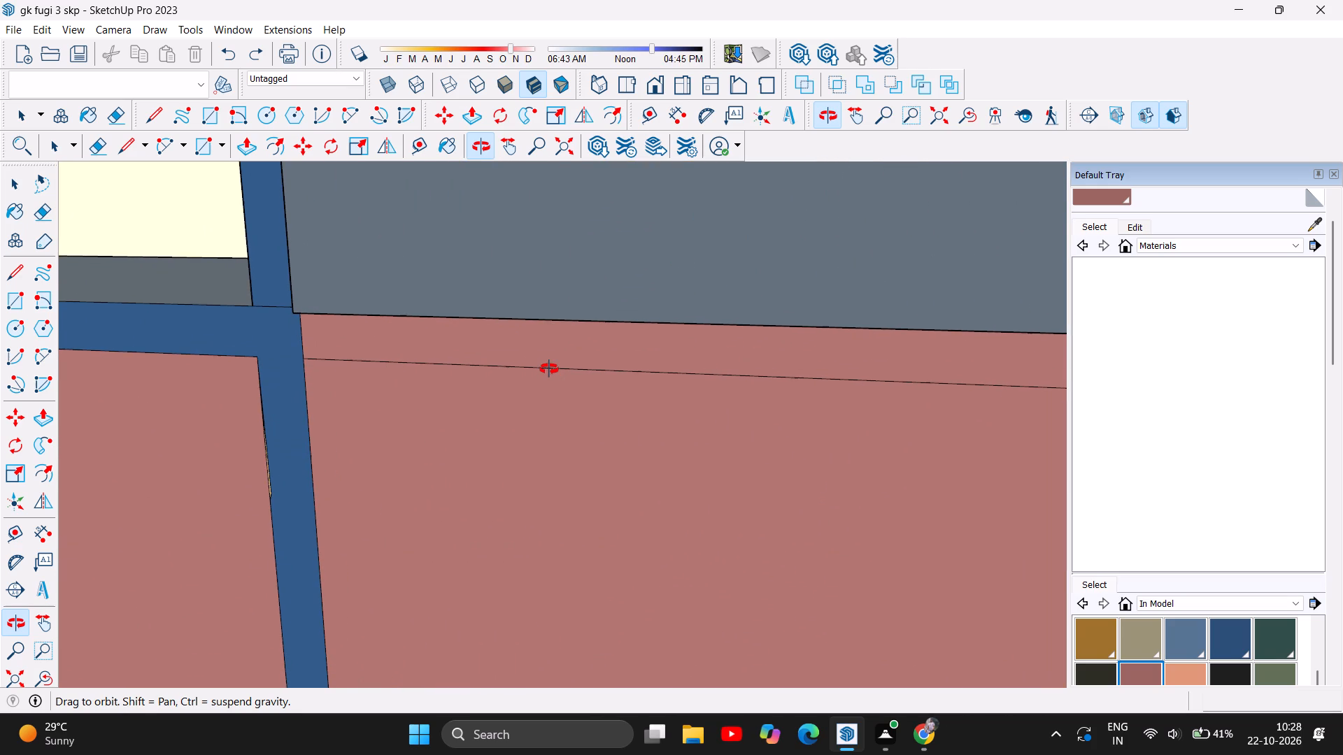
scroll(549, 369, "down", 7)
scroll(604, 330, "down", 14)
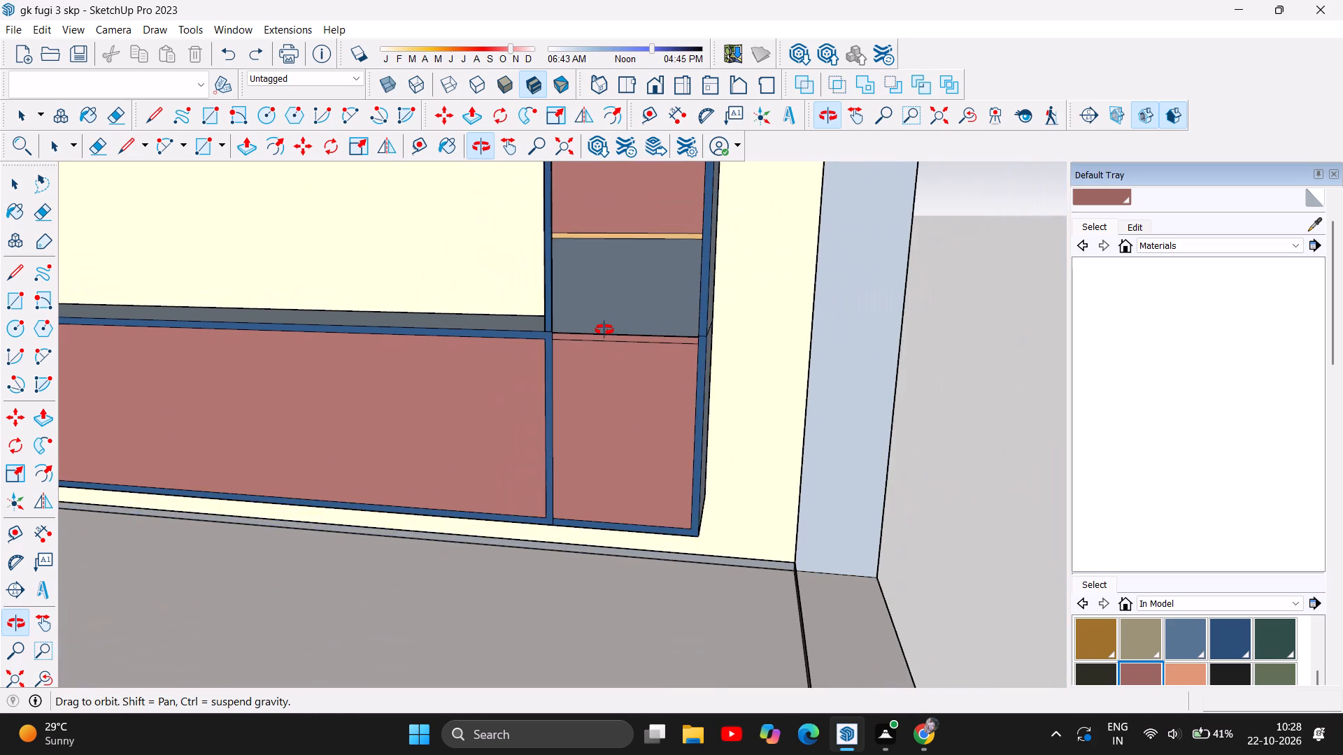
Review the whole TV wall from near and far, checking the slats, shelf tower and low cabinet together.
scroll(604, 330, "down", 5)
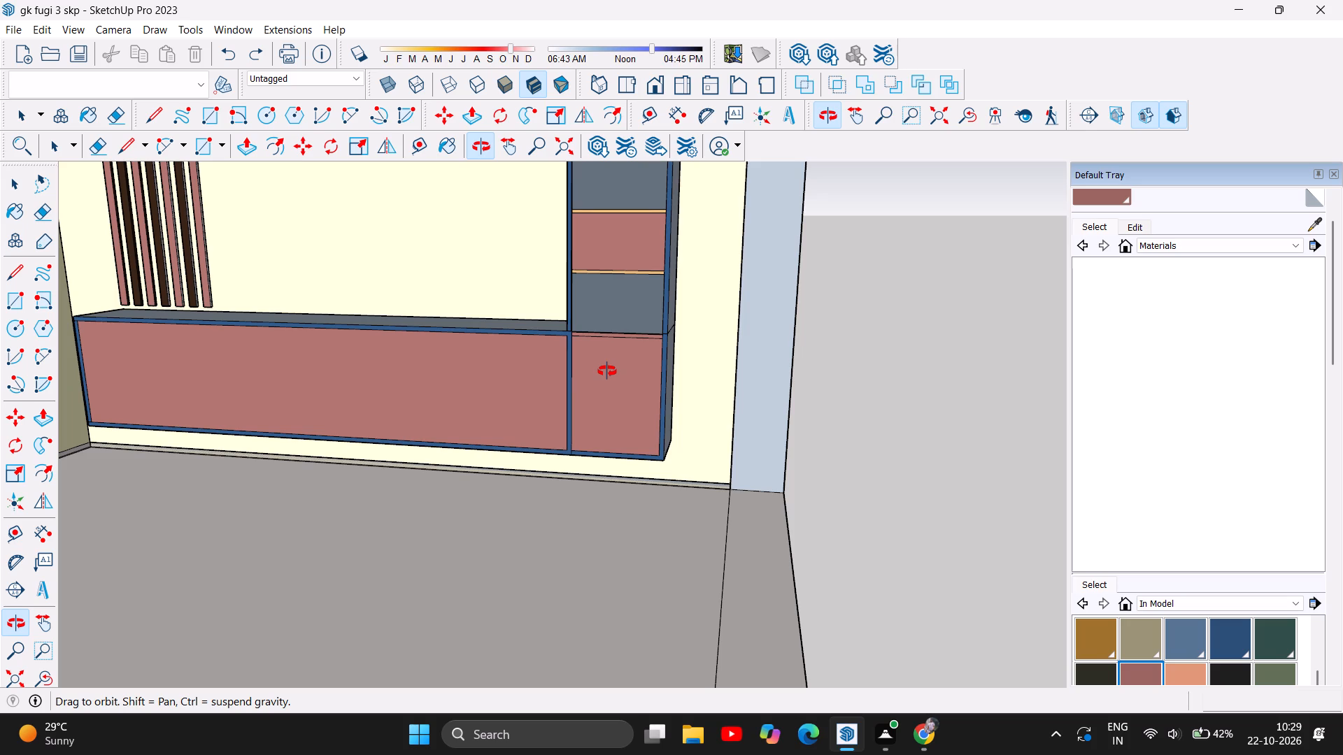
scroll(653, 424, "down", 5)
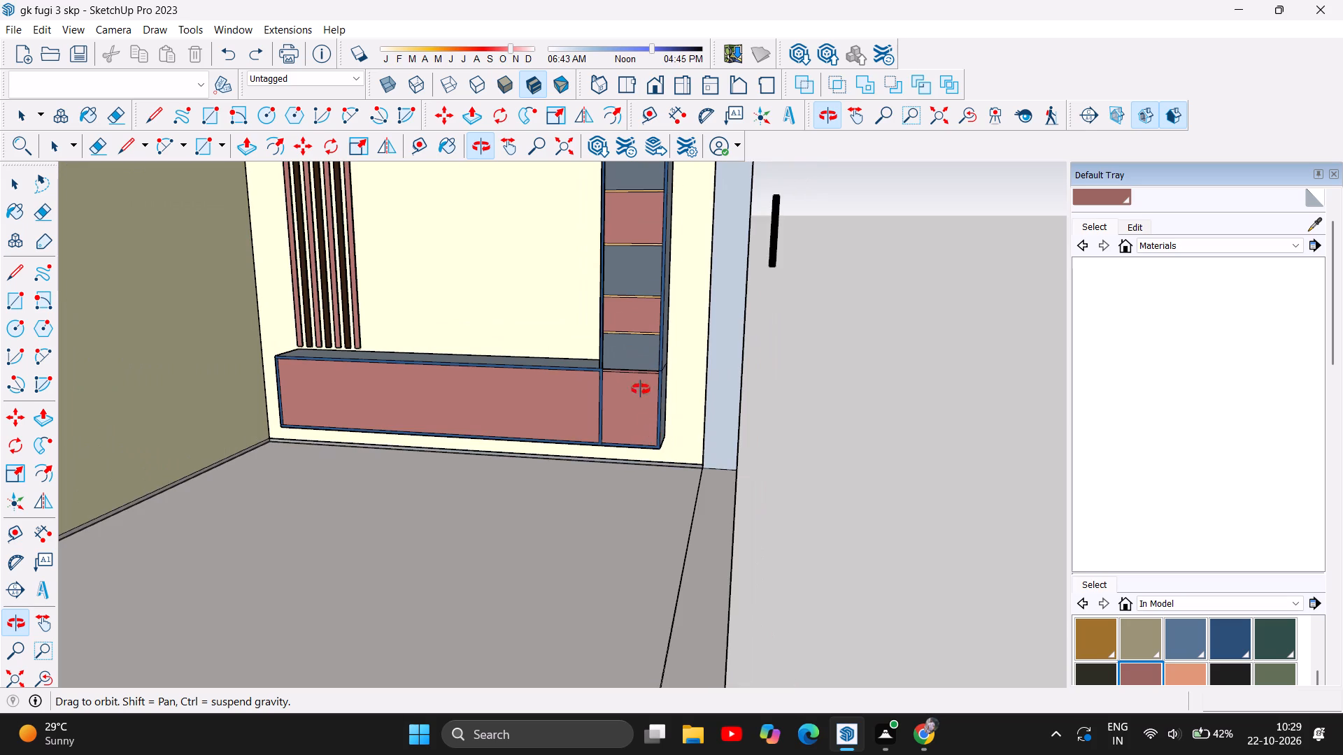
scroll(820, 573, "down", 5)
scroll(784, 512, "down", 3)
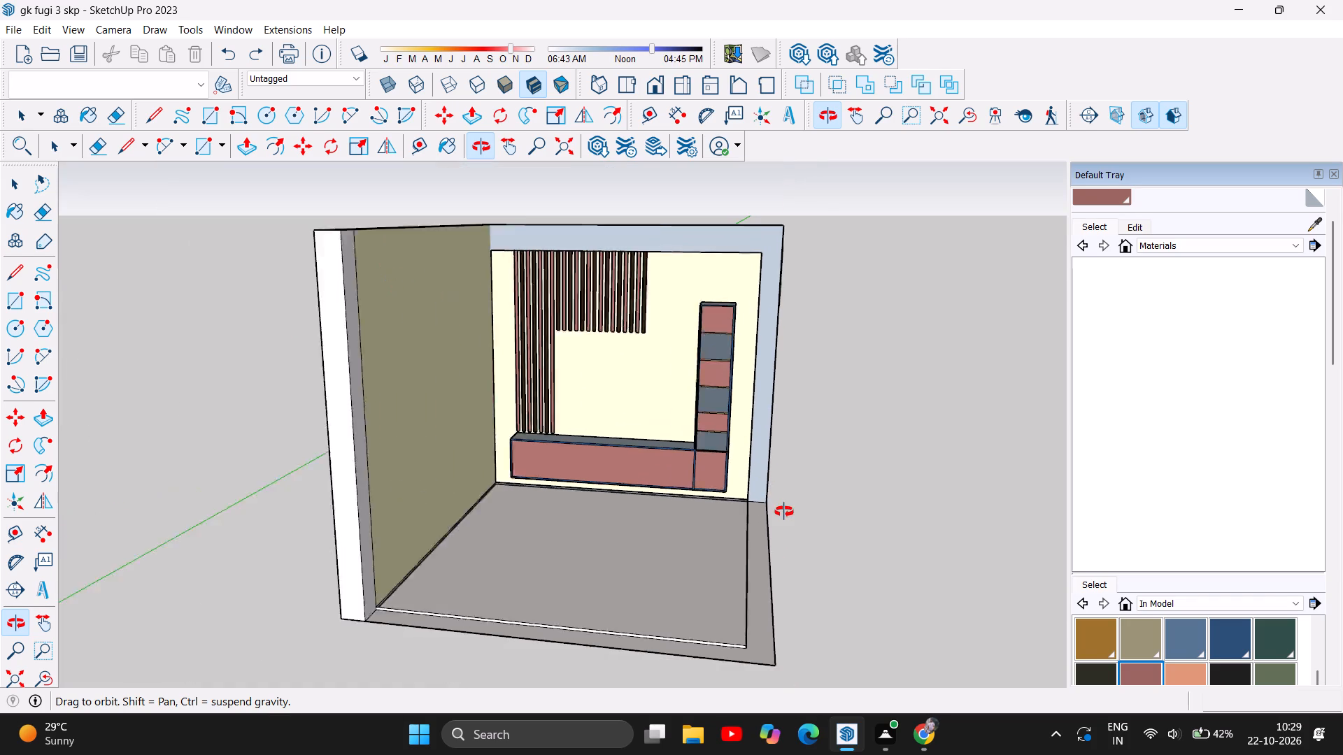
scroll(784, 512, "down", 2)
scroll(567, 276, "up", 6)
scroll(725, 401, "up", 7)
scroll(771, 337, "up", 5)
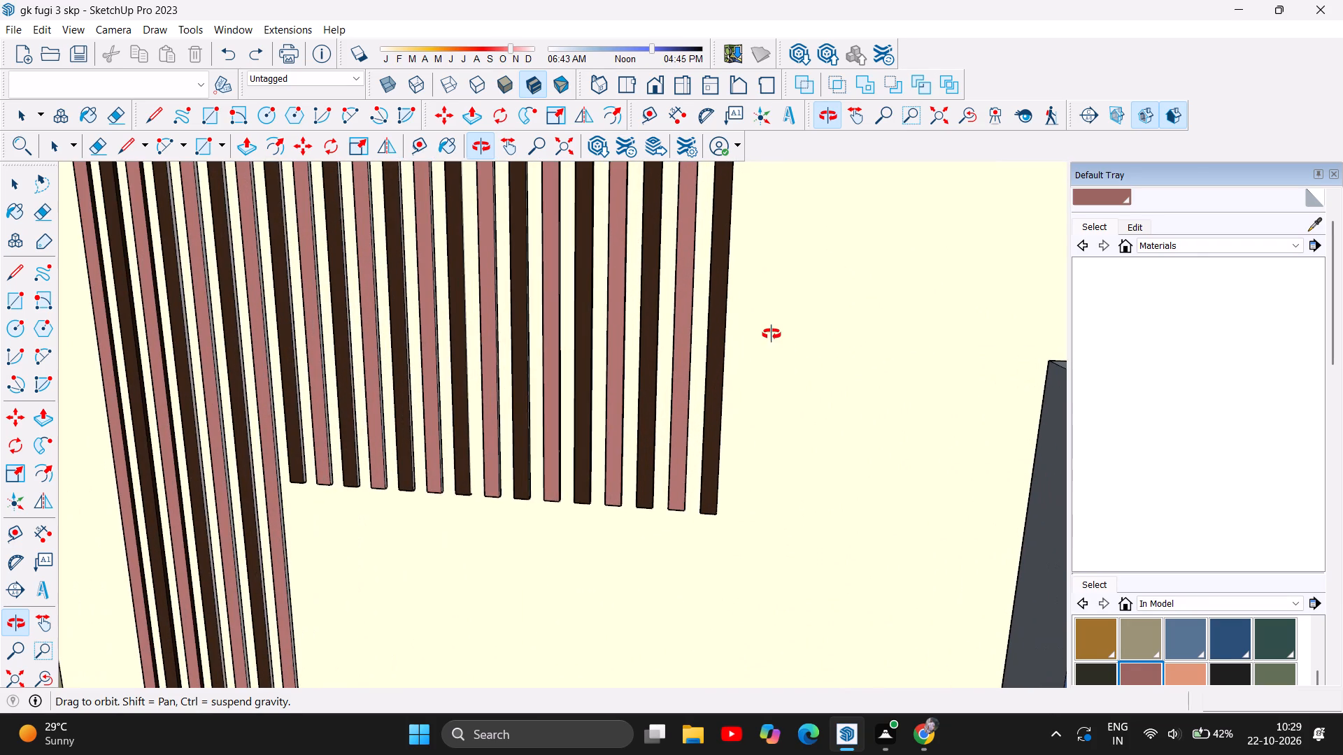
scroll(666, 408, "down", 17)
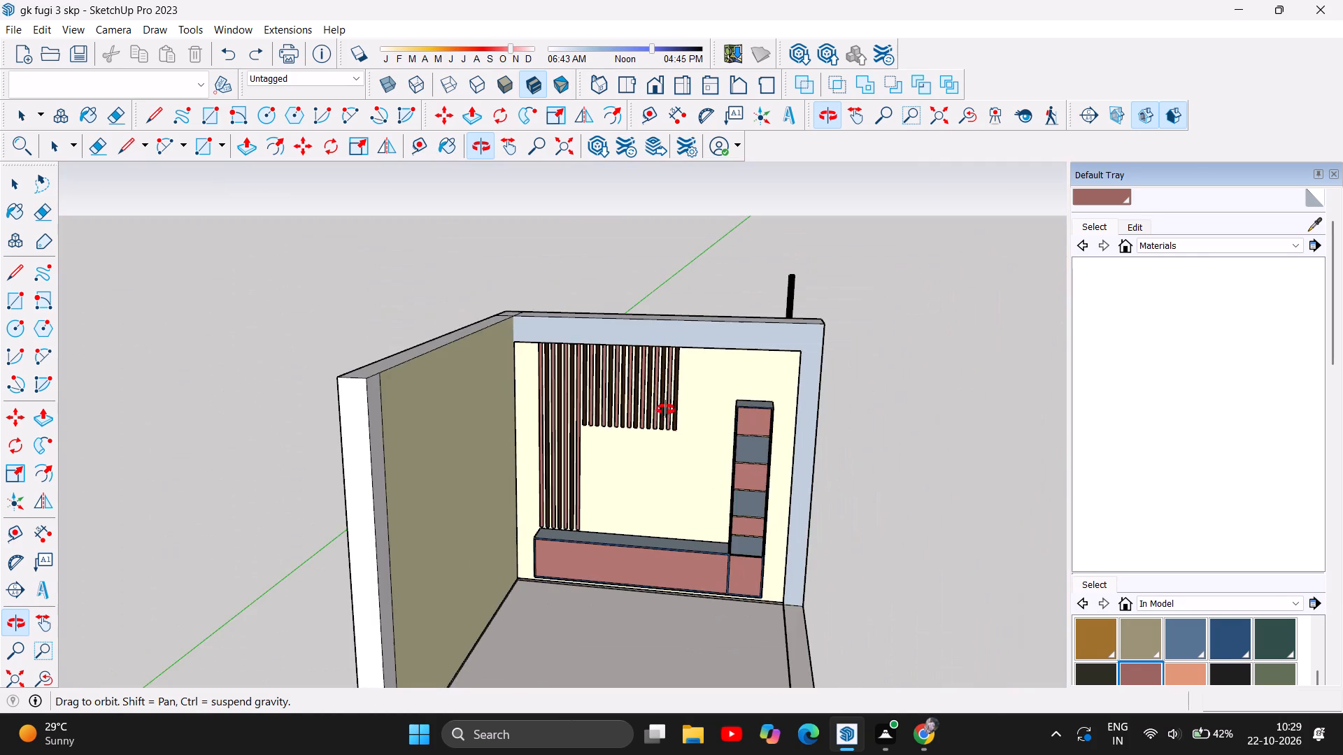
scroll(751, 583, "up", 3)
scroll(642, 619, "down", 1)
scroll(641, 621, "up", 5)
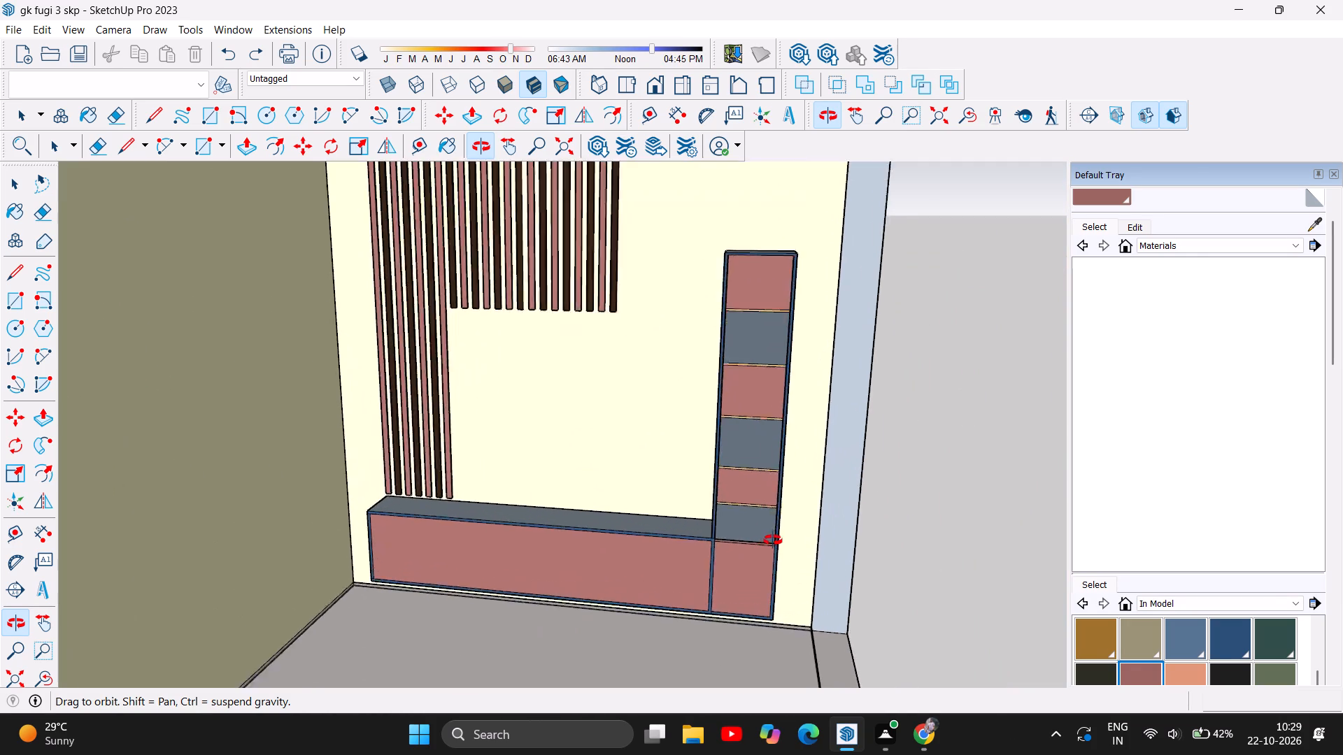
scroll(773, 540, "up", 3)
scroll(778, 533, "down", 5)
scroll(507, 403, "down", 7)
scroll(531, 417, "up", 1)
scroll(611, 482, "up", 2)
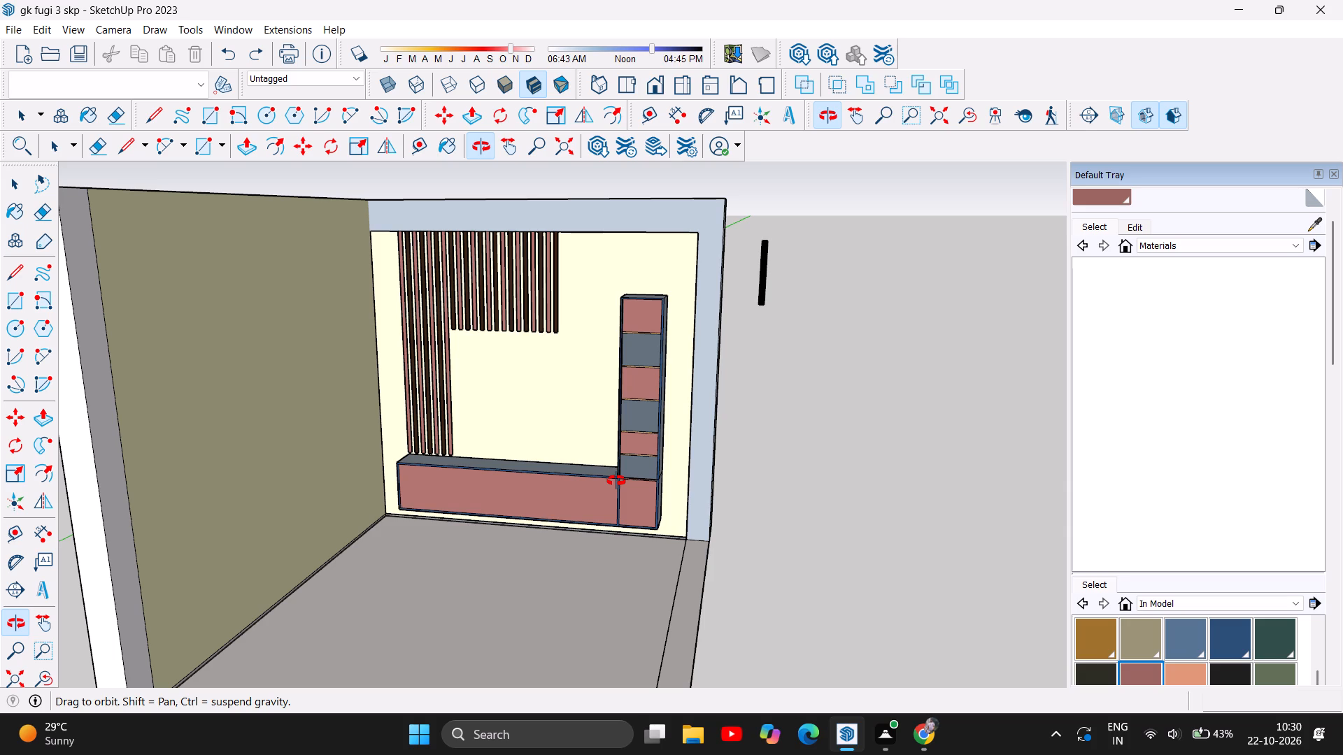
scroll(601, 461, "down", 3)
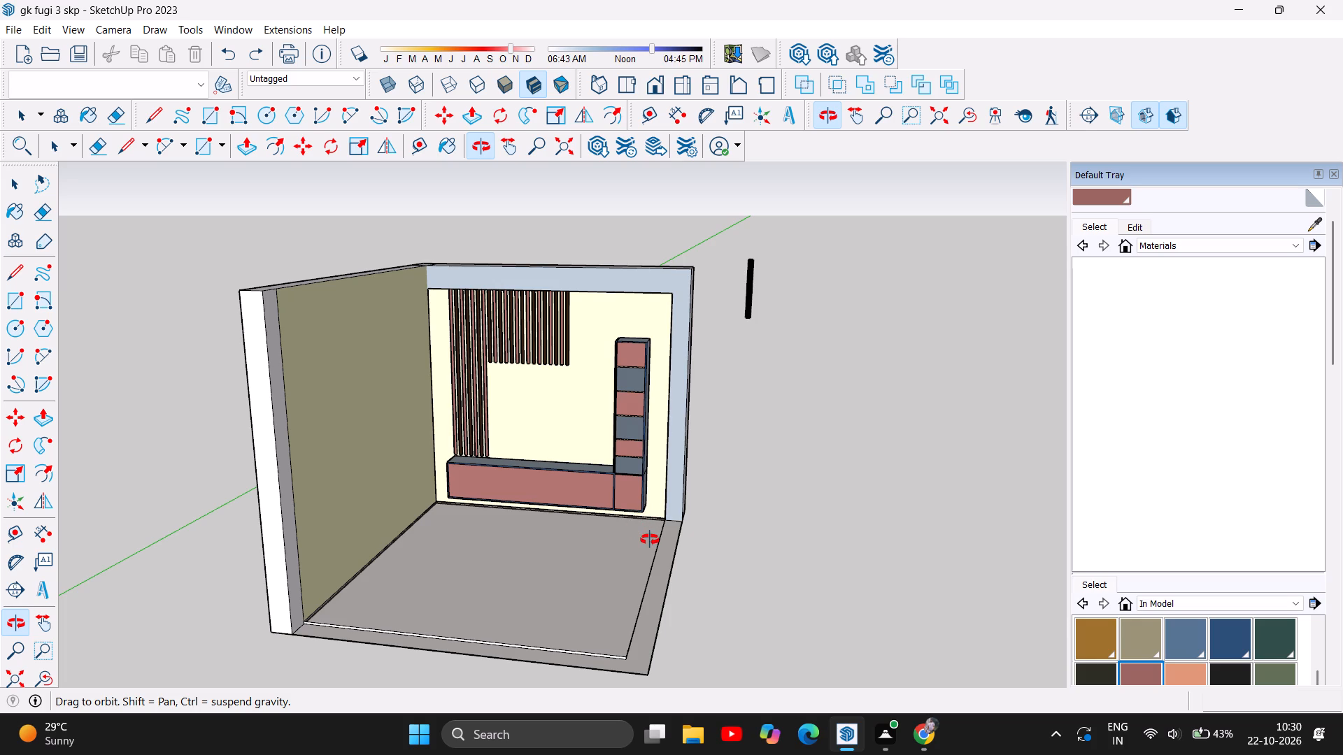
scroll(534, 376, "up", 5)
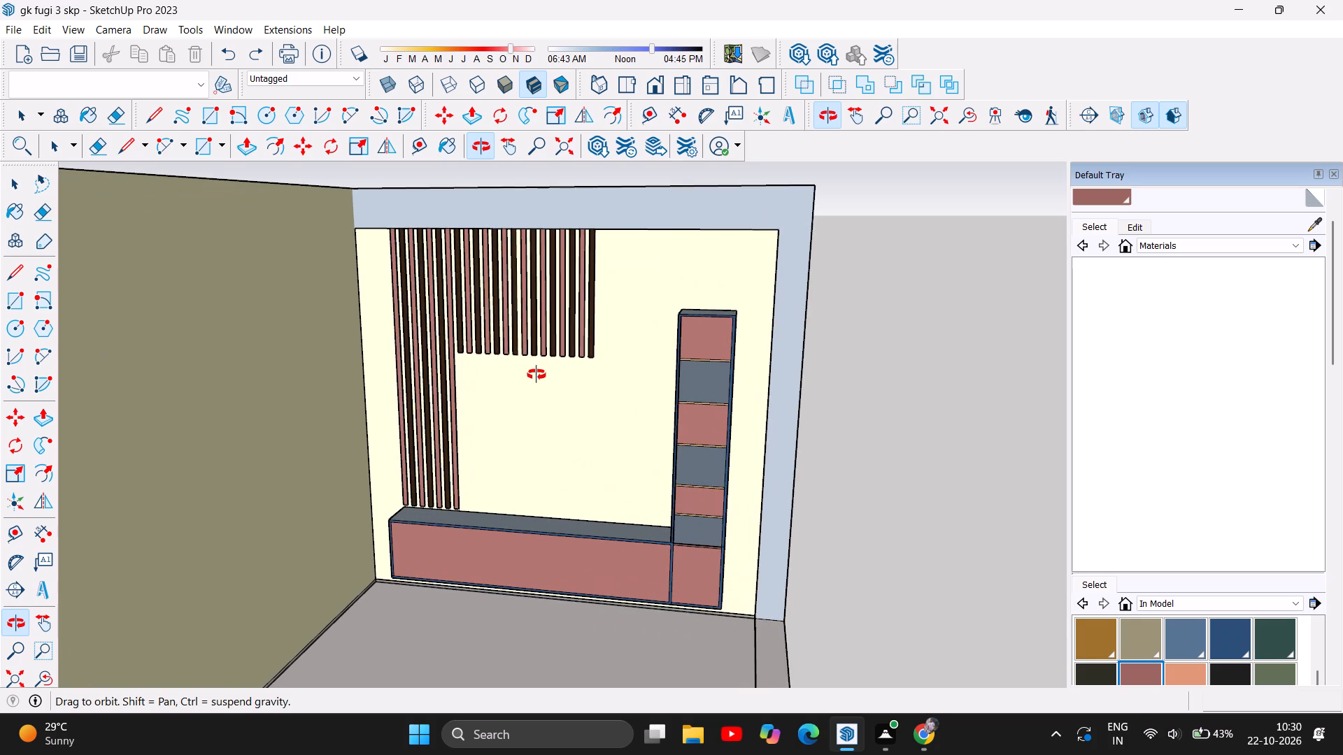
scroll(641, 352, "up", 5)
scroll(657, 412, "down", 8)
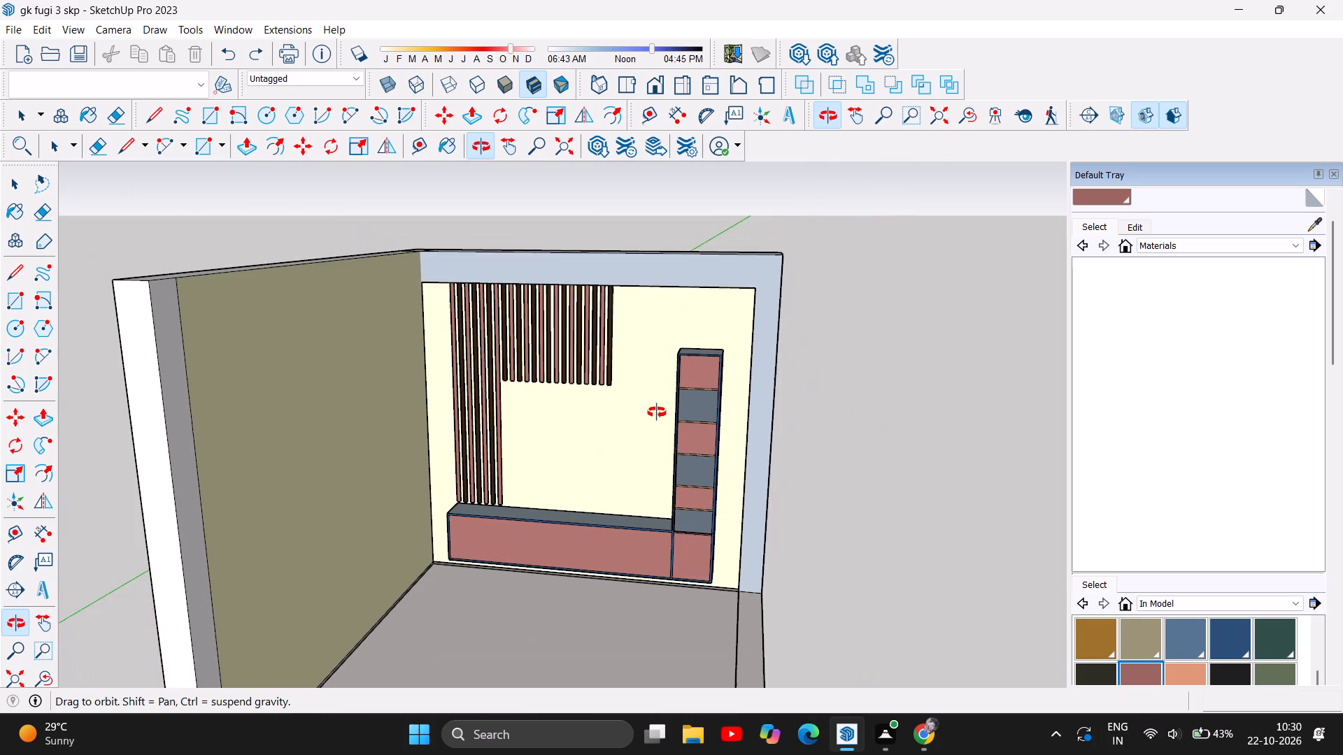
scroll(657, 412, "down", 3)
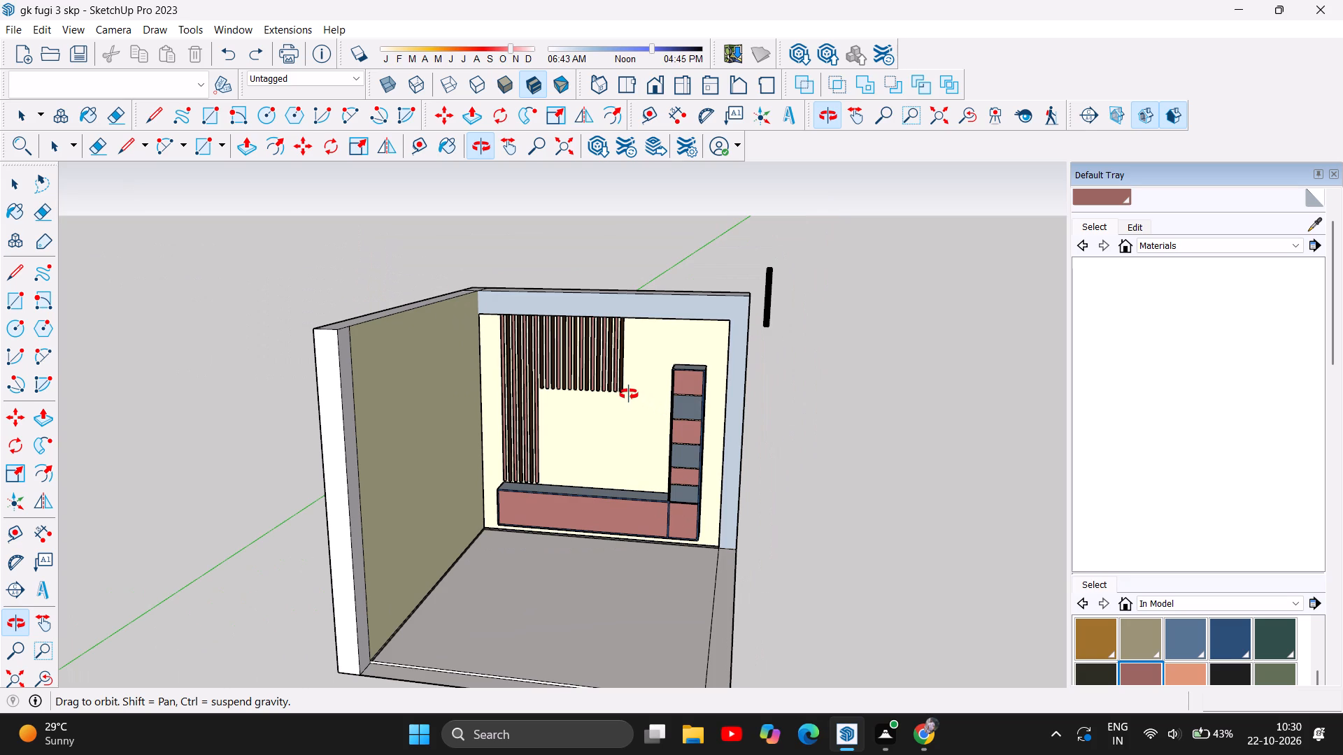
scroll(699, 491, "up", 5)
scroll(714, 351, "up", 4)
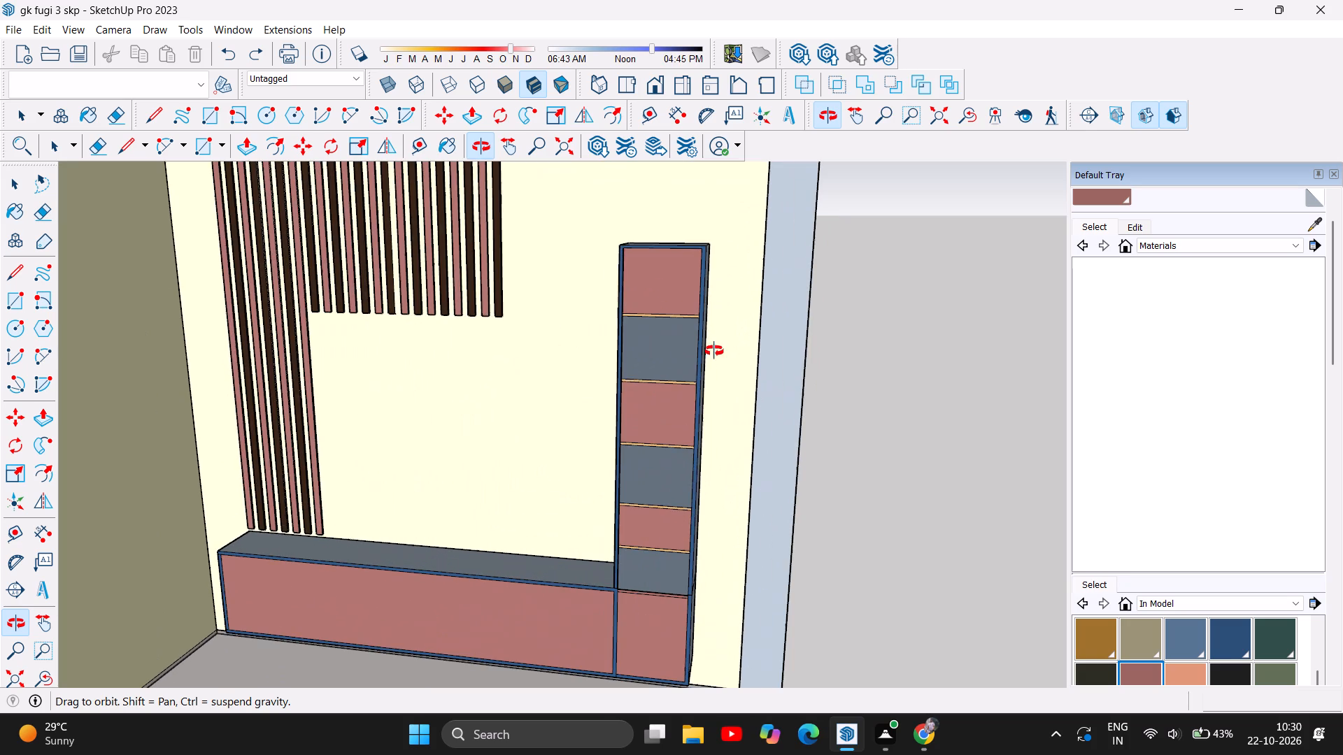
scroll(304, 575, "up", 5)
scroll(958, 576, "down", 4)
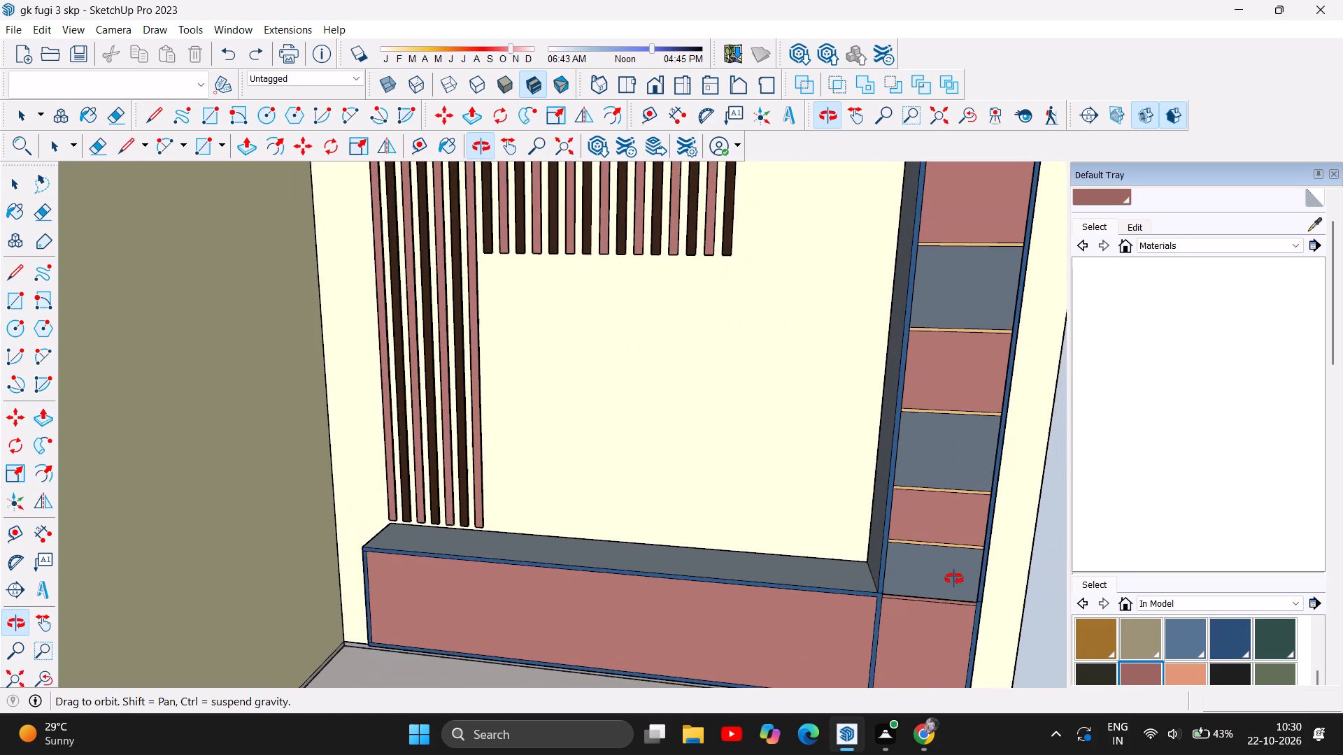
scroll(509, 326, "down", 5)
scroll(509, 333, "up", 1)
scroll(576, 367, "down", 5)
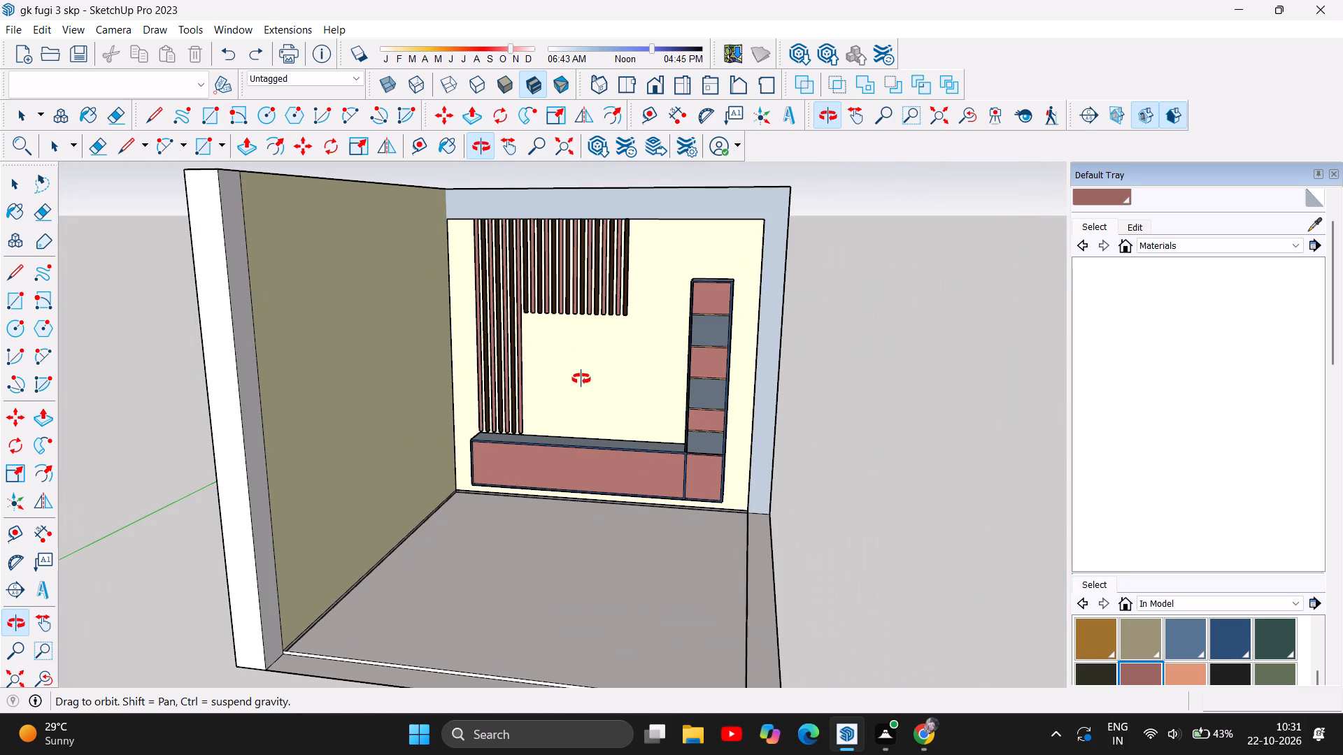
Delete the low-cabinet-side edge of the blue vertical frame strip between the long cabinet front and the tower's base door.
scroll(618, 484, "up", 4)
scroll(713, 466, "up", 5)
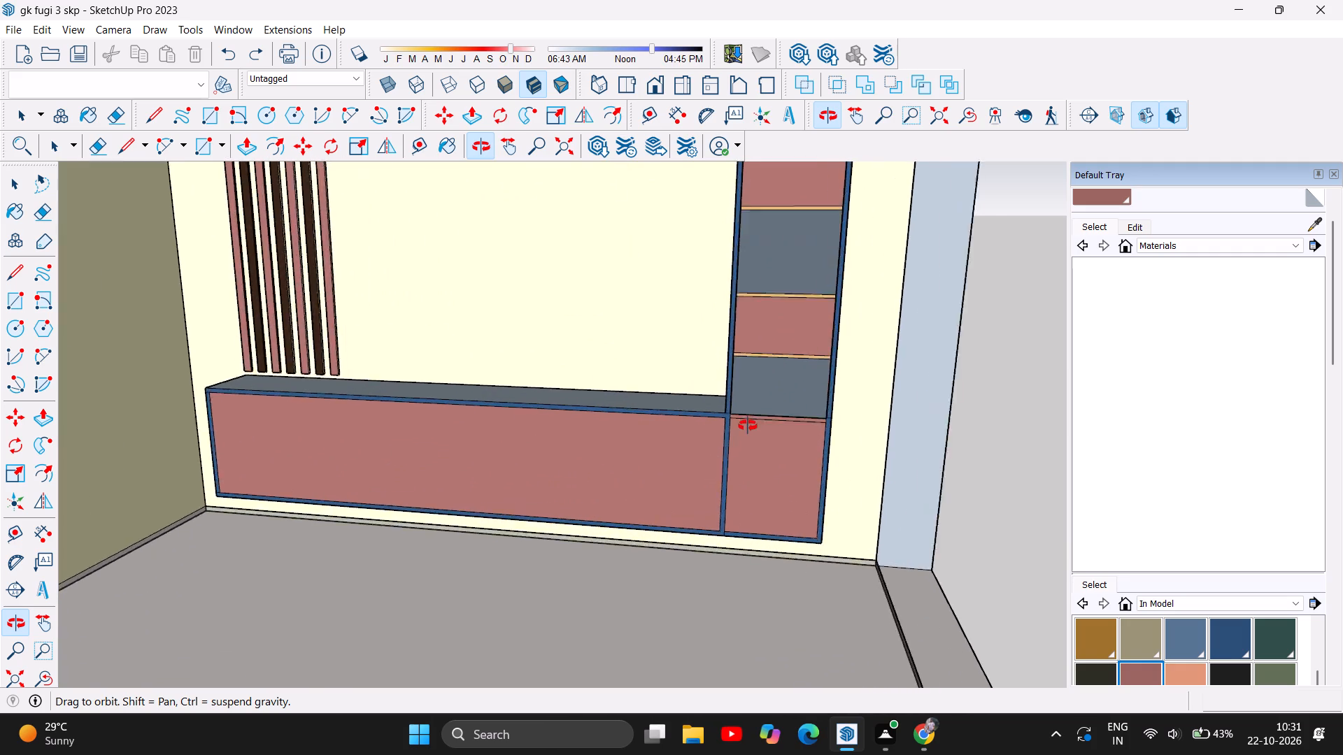
scroll(748, 426, "up", 5)
scroll(722, 514, "up", 6)
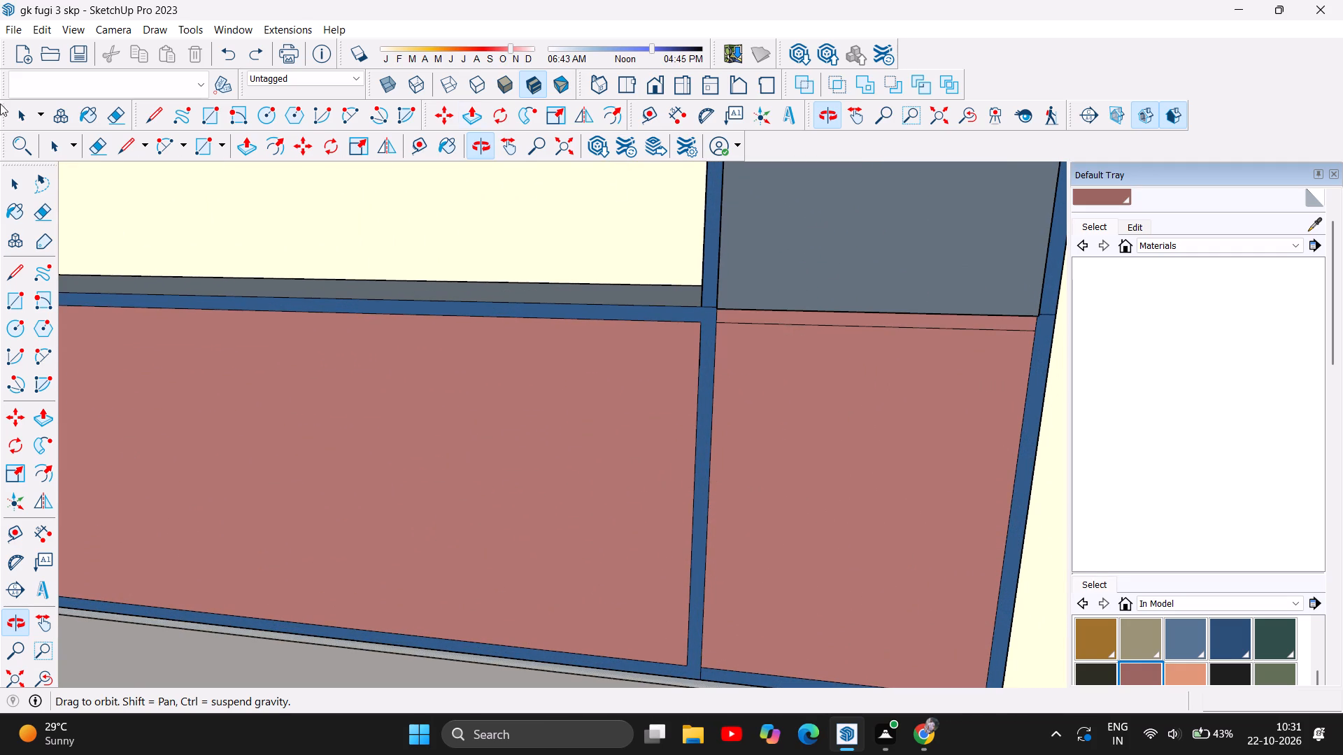
left_click(11, 184)
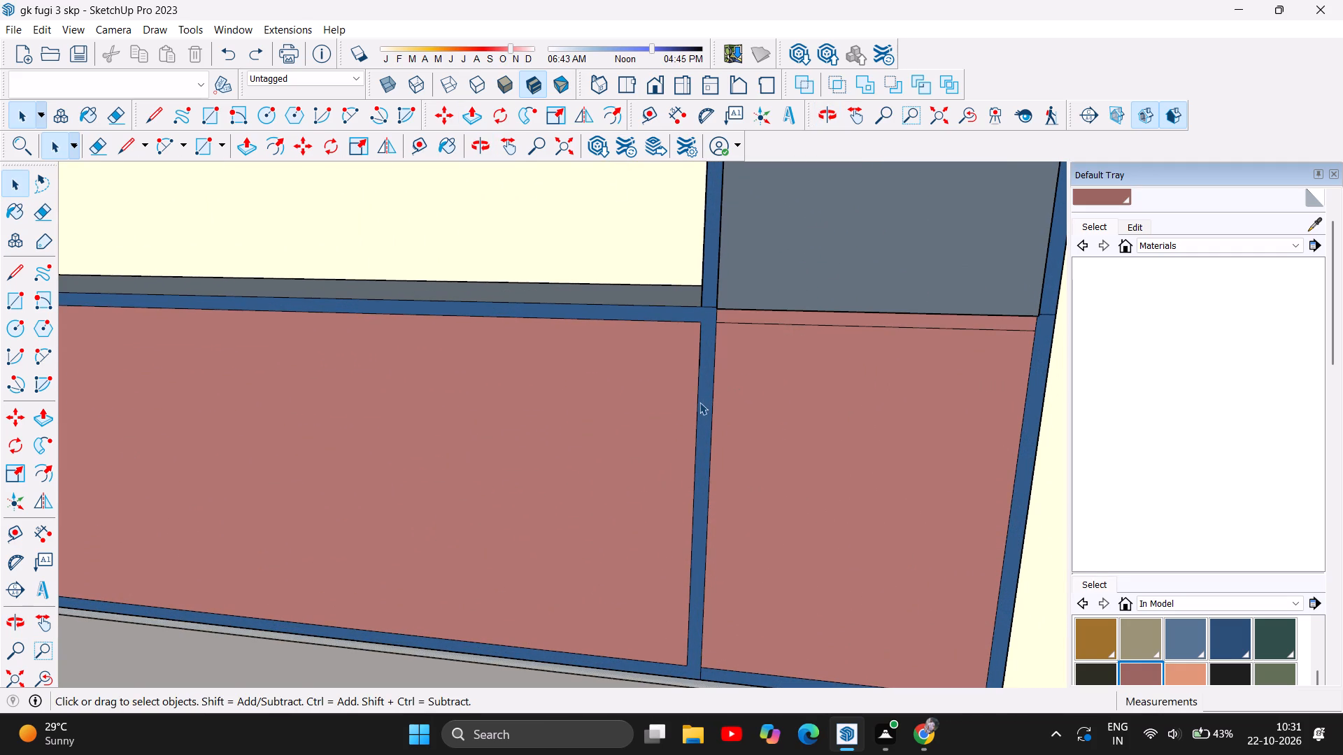
left_click(699, 402)
key("Delete")
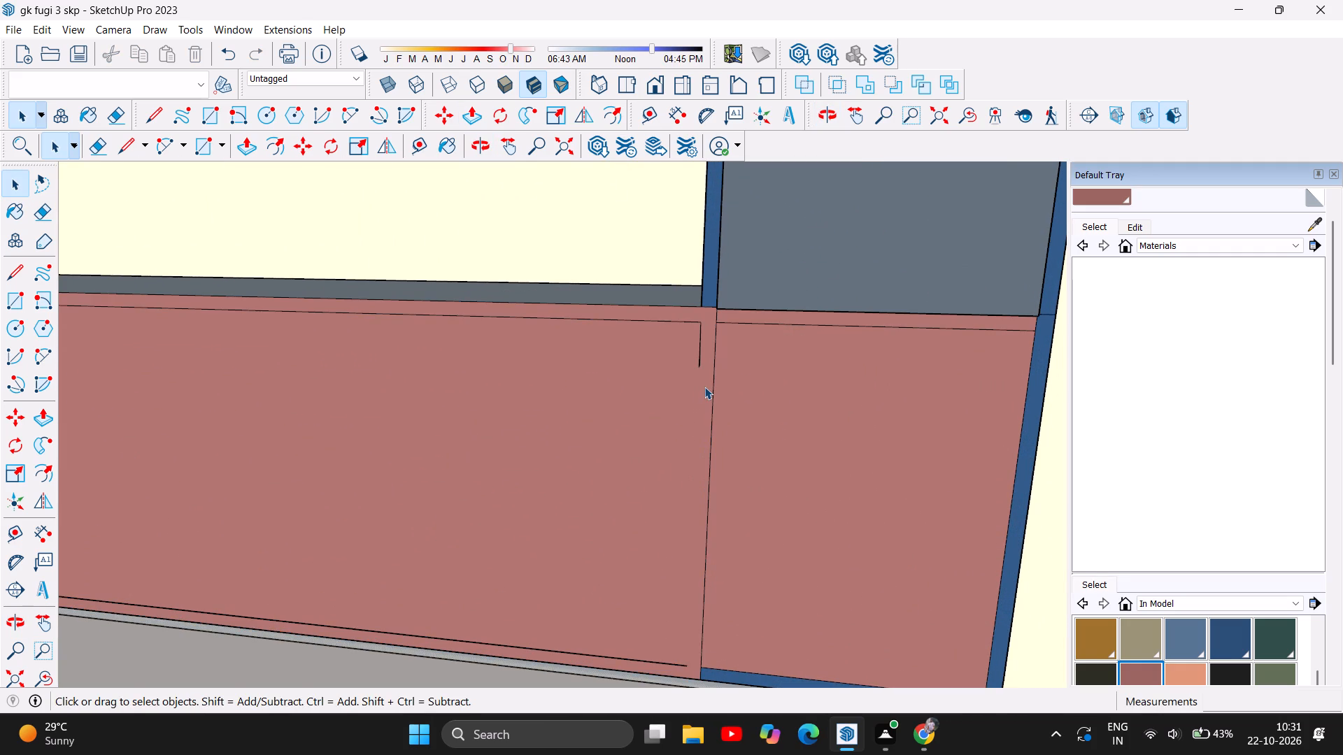
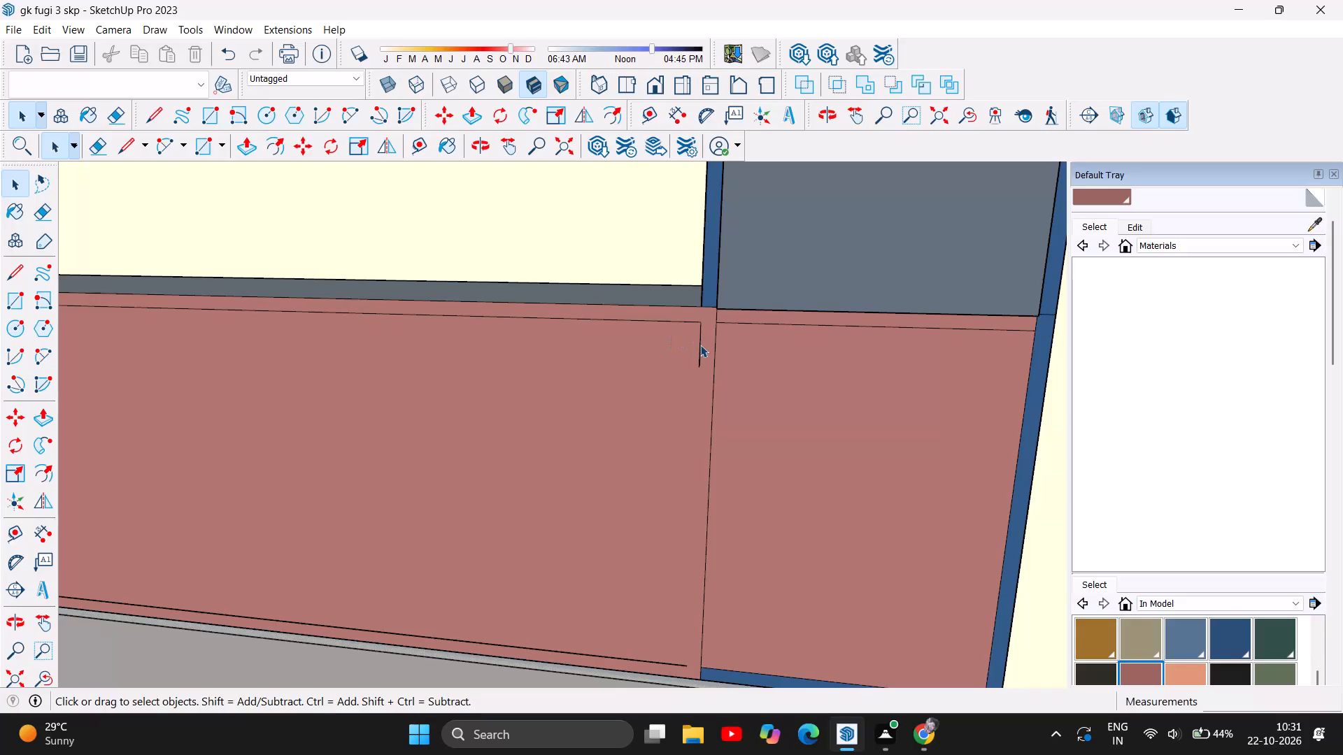
Delete the short leftover vertical edges at the long cabinet front's upper corner beside the tower.
left_click(700, 345)
key("Delete")
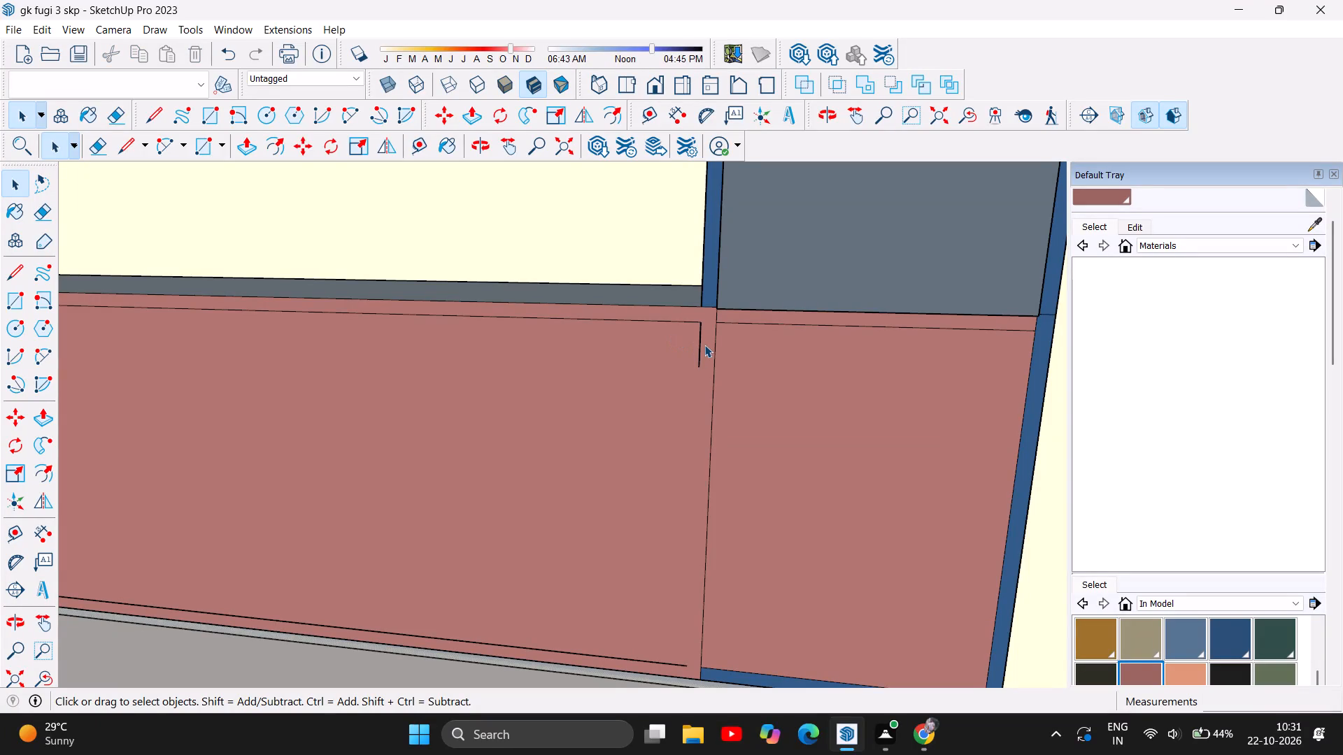
left_click(702, 338)
key("Delete")
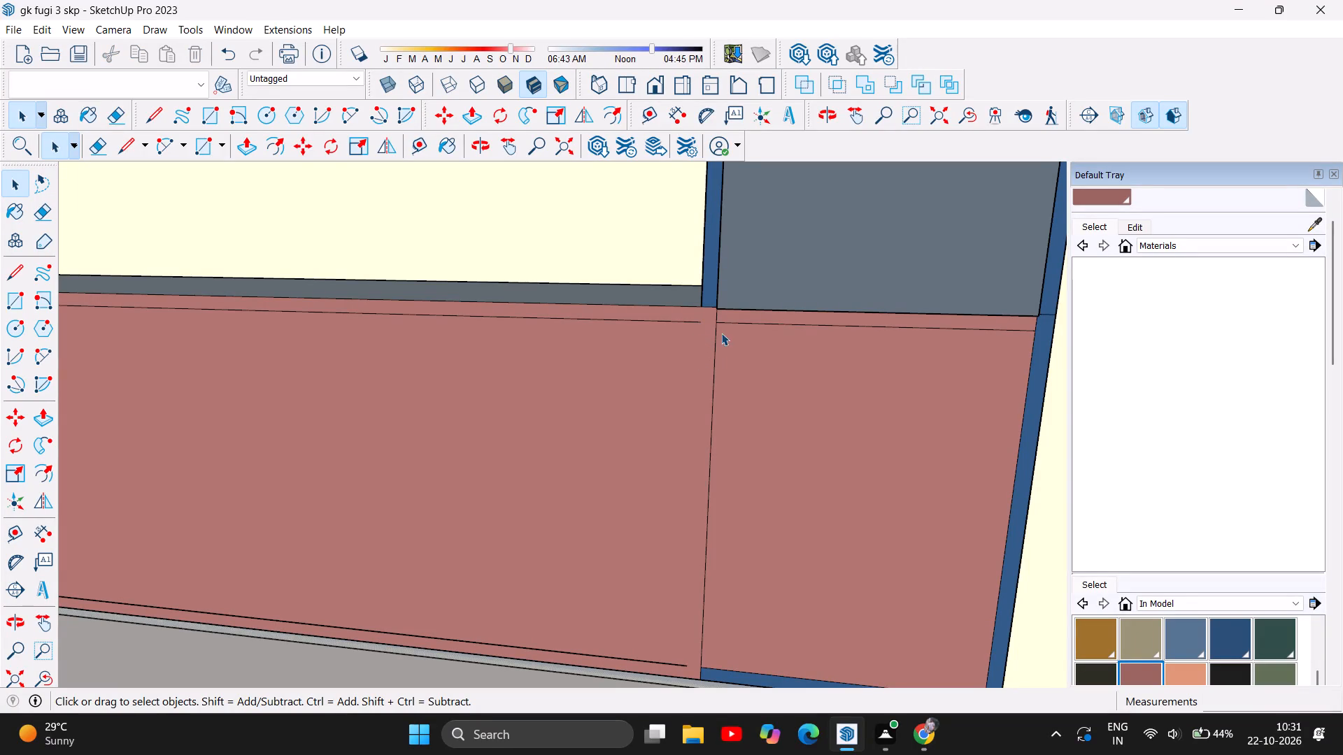
Push/Pull the thin ledge above the tower's base front up about 1/16" to line up with the low cabinet's top edge.
scroll(749, 314, "up", 15)
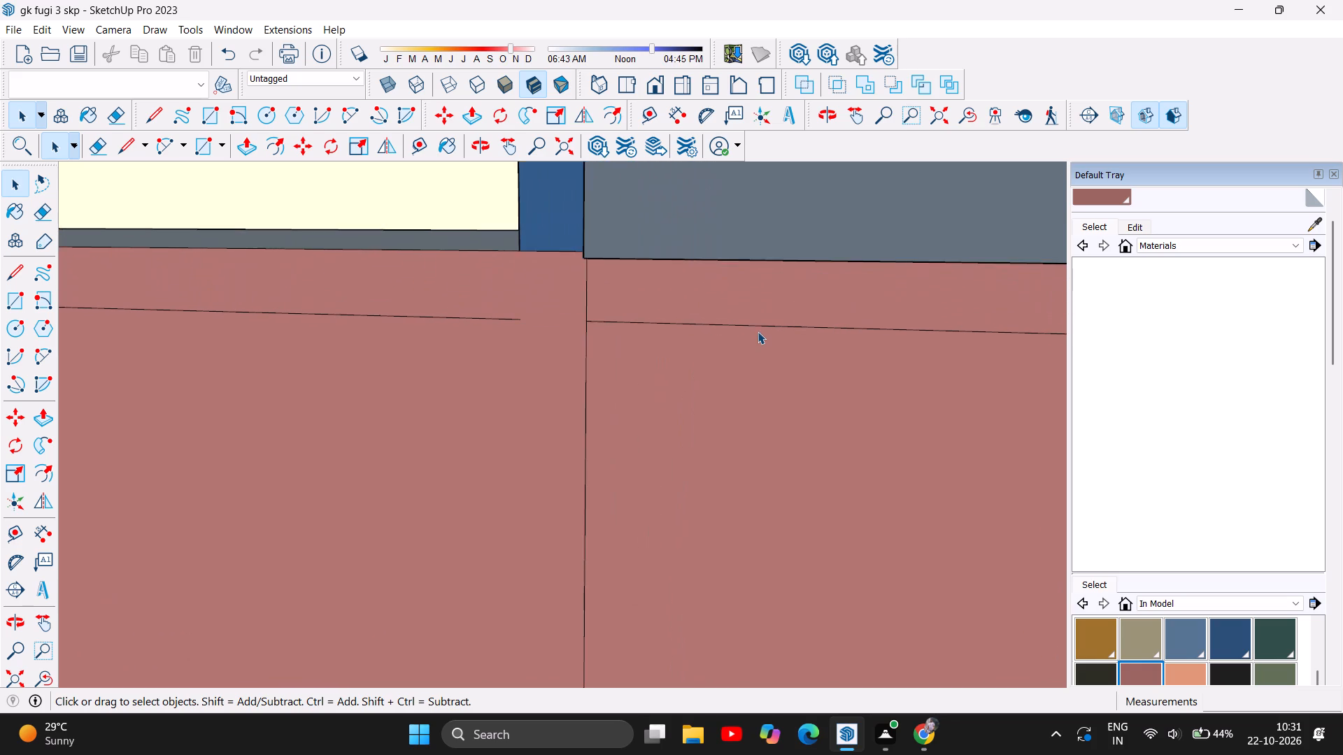
scroll(753, 330, "up", 3)
left_click(476, 148)
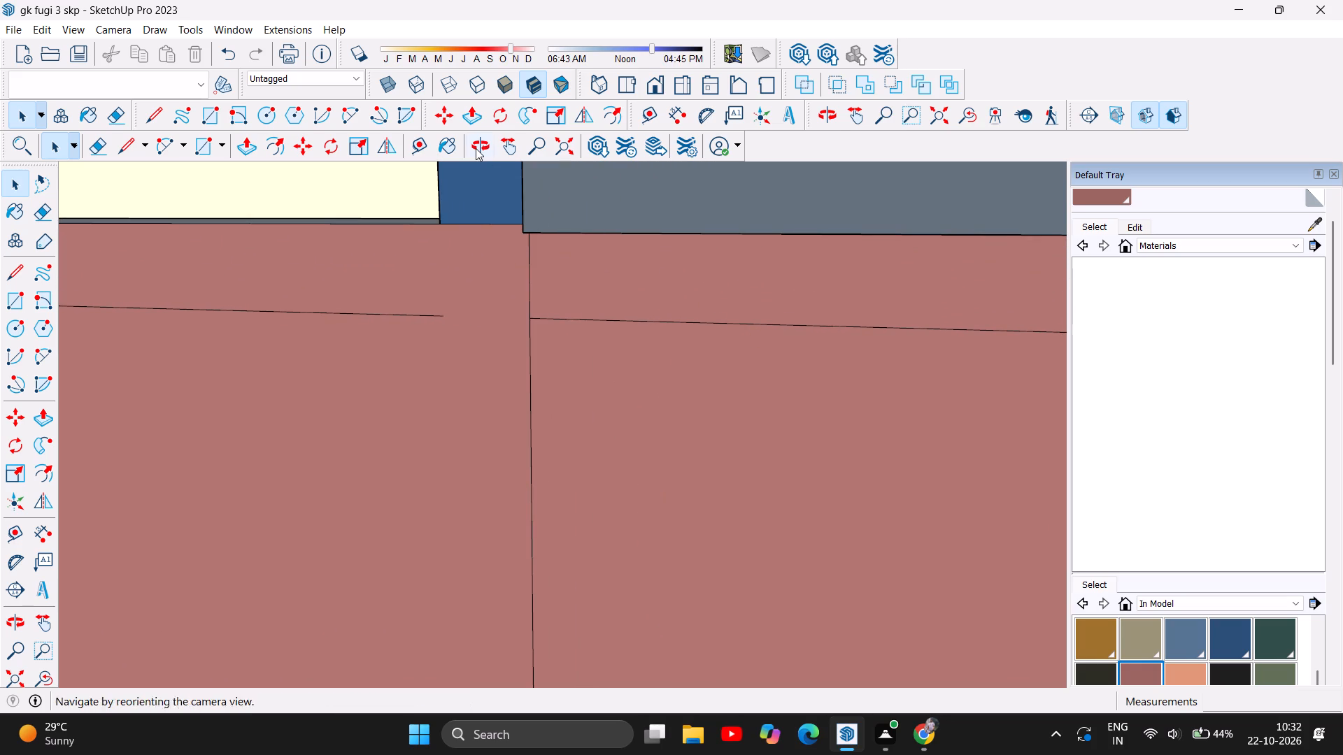
left_click_drag(653, 434, 674, 340)
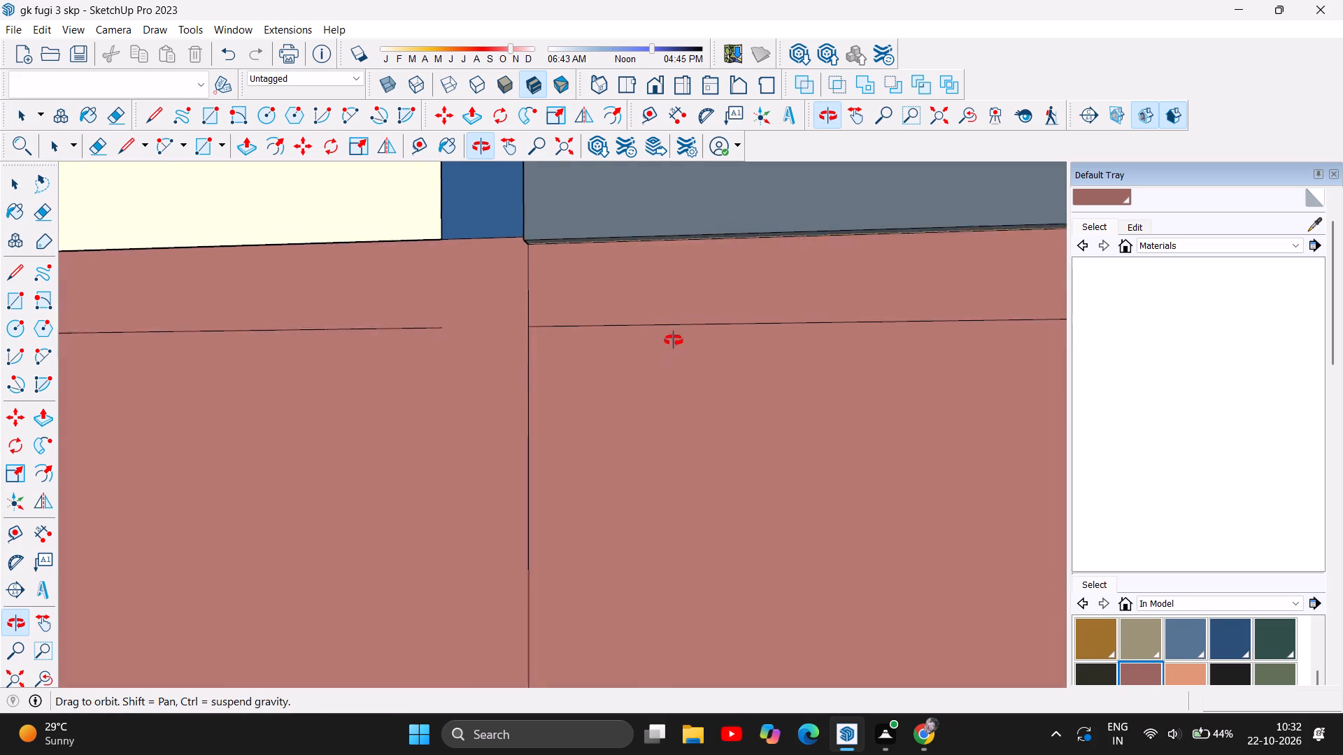
left_click_drag(674, 340, 674, 332)
left_click_drag(695, 470, 686, 359)
scroll(585, 192, "up", 4)
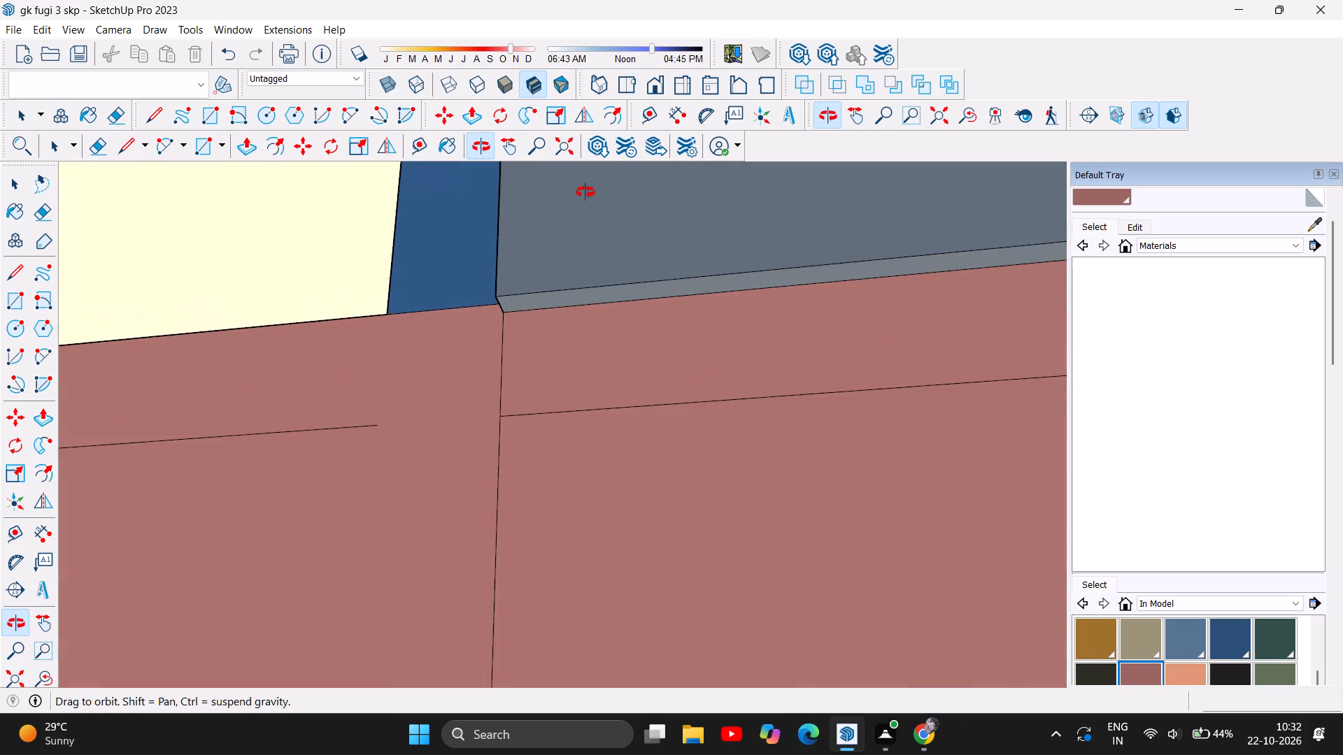
scroll(575, 206, "up", 6)
left_click_drag(555, 437, 815, 477)
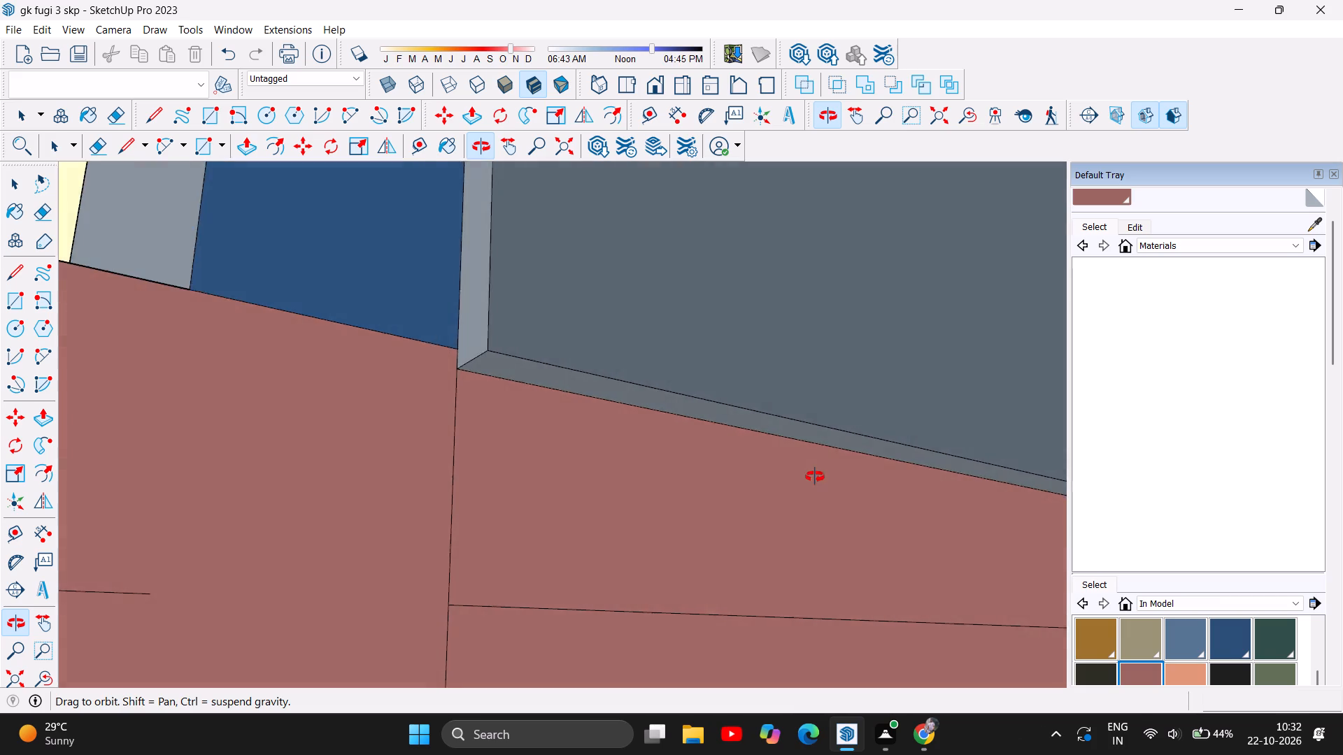
left_click_drag(815, 477, 807, 552)
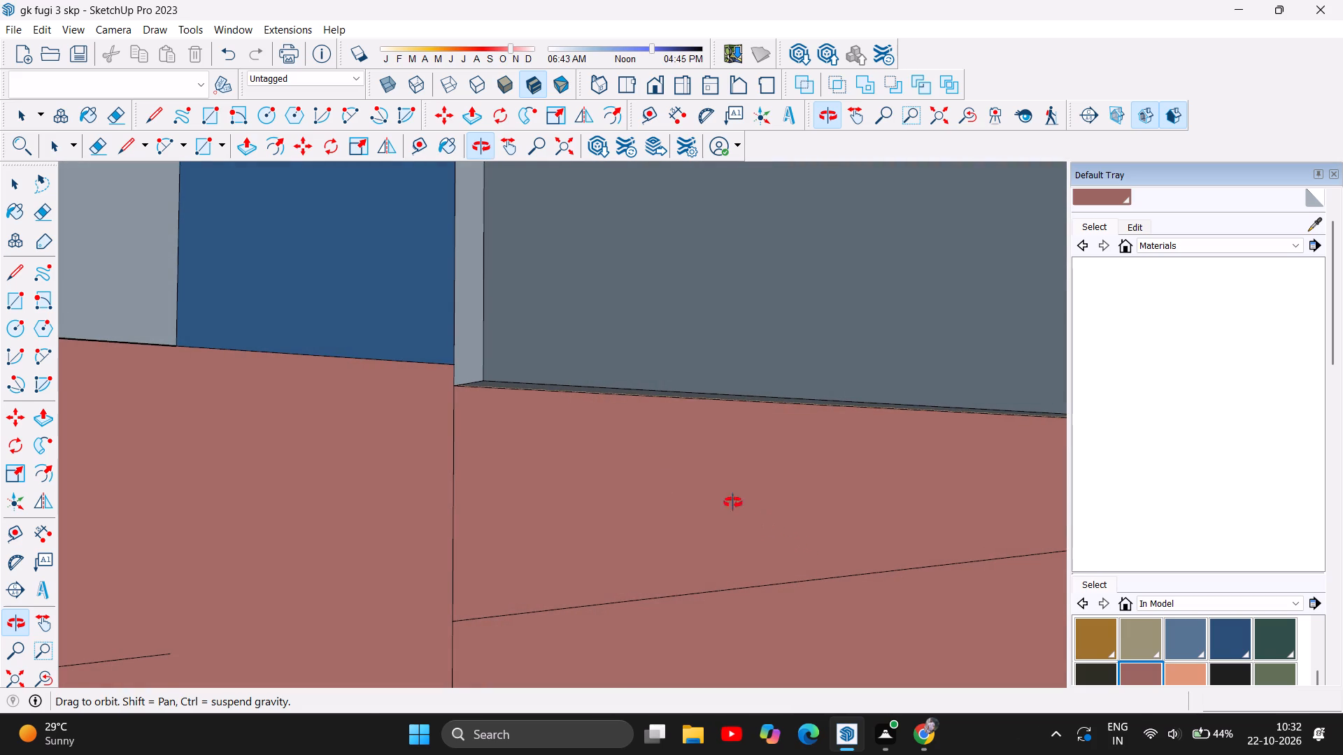
left_click_drag(567, 421, 537, 378)
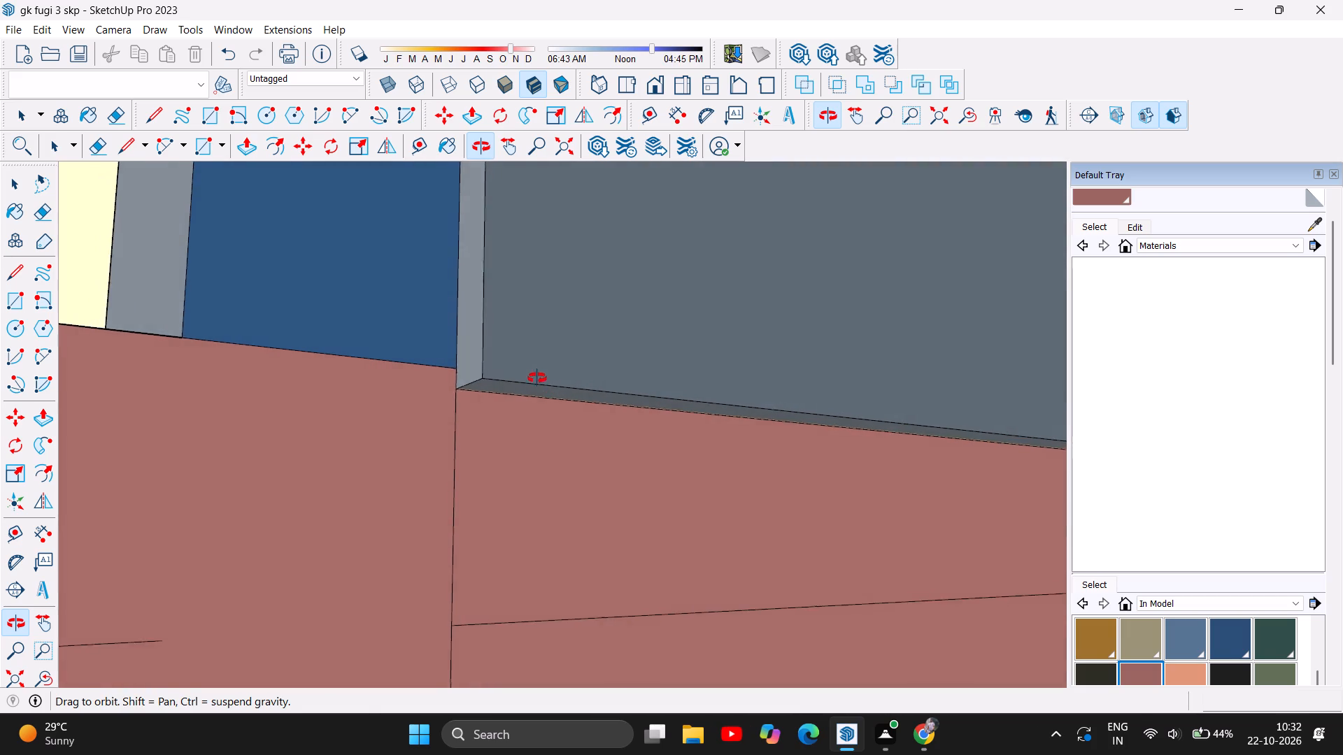
left_click_drag(537, 378, 535, 377)
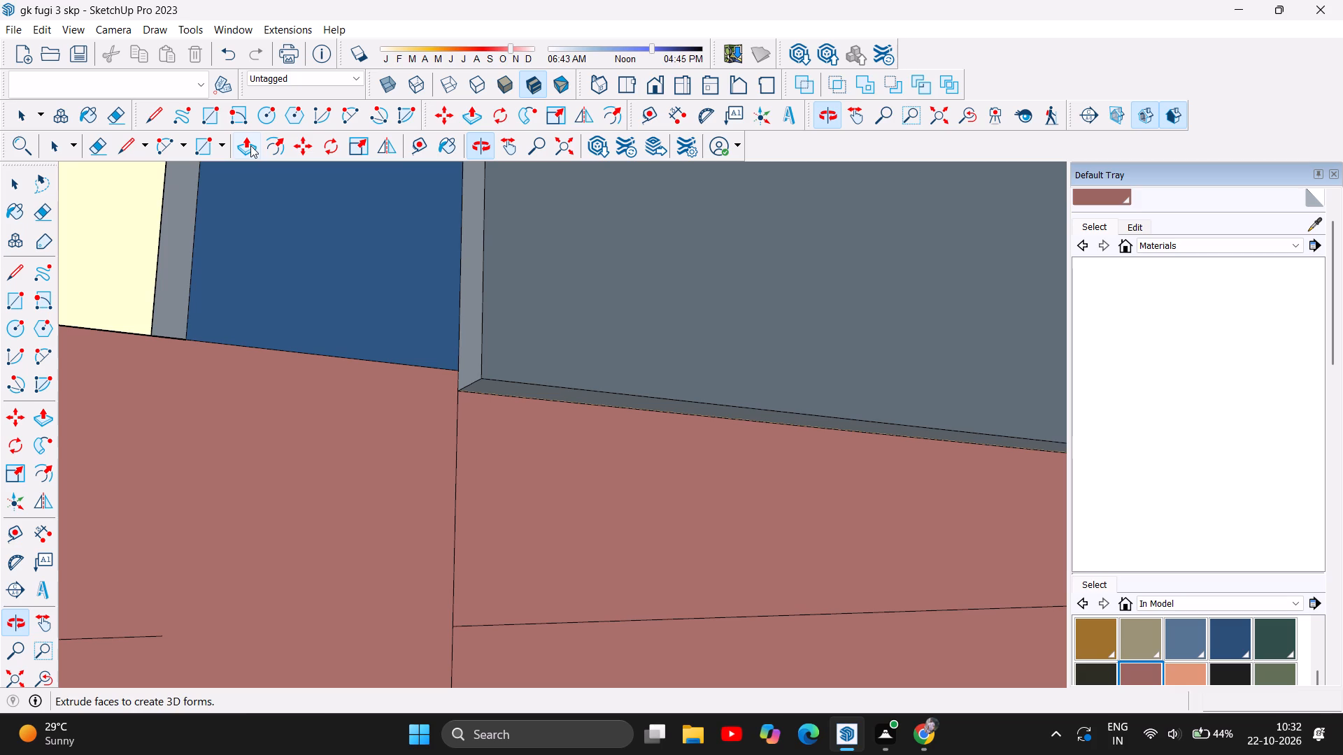
left_click(250, 145)
left_click_drag(506, 387, 505, 373)
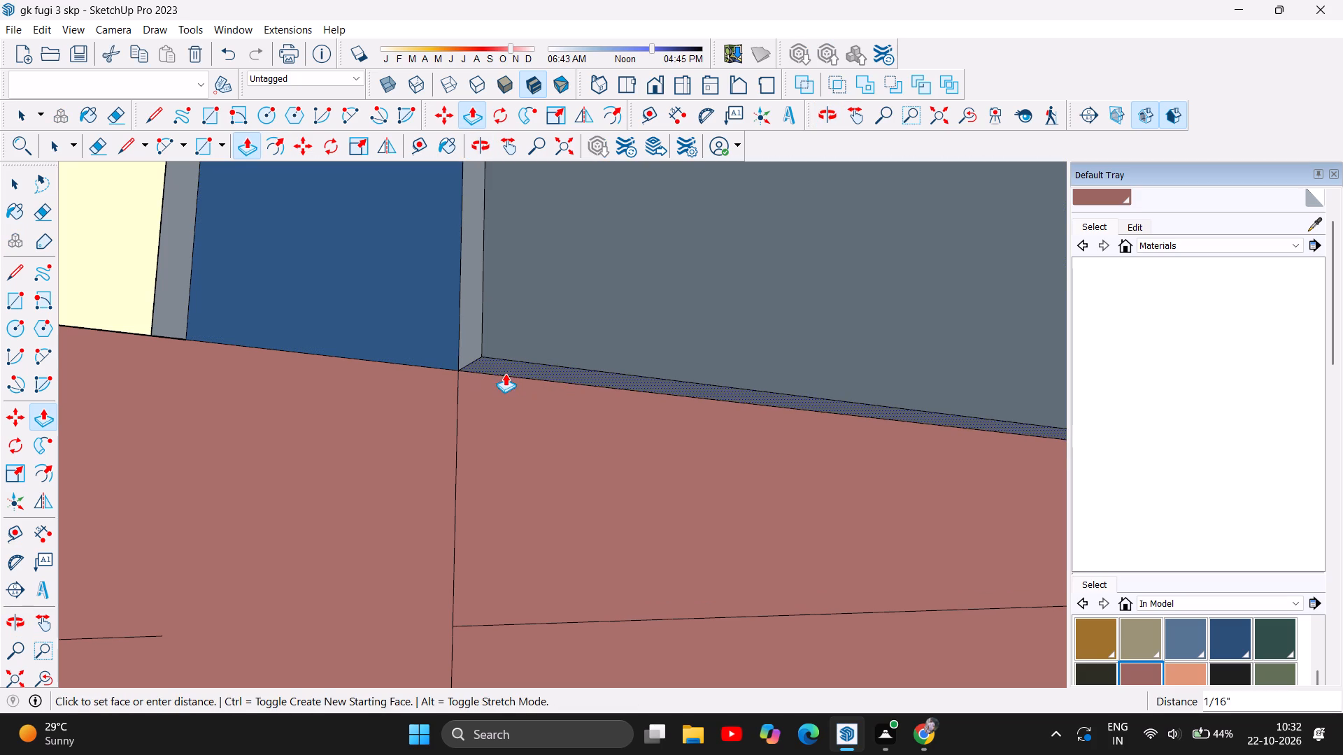
left_click_drag(505, 373, 502, 366)
Delete the vertical edge dividing the long cabinet front from the tower's base door.
scroll(335, 371, "down", 5)
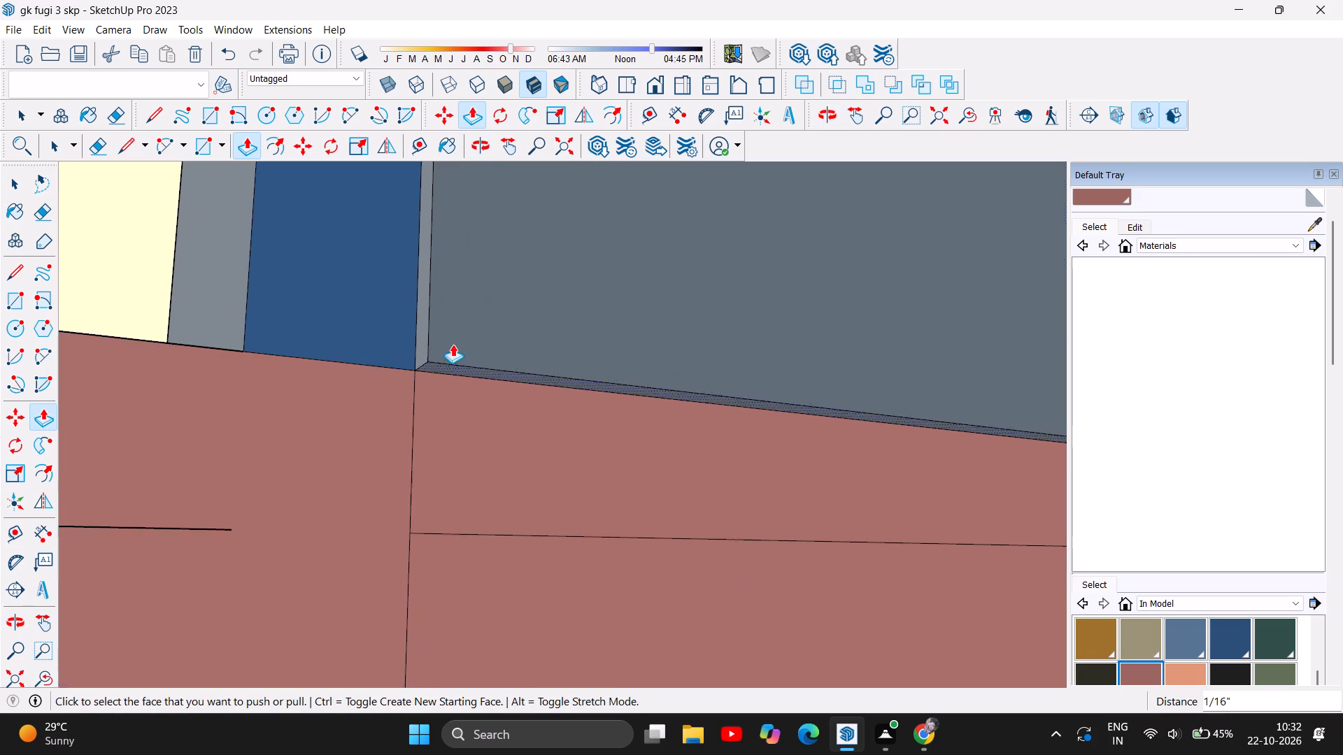
scroll(471, 331, "down", 5)
scroll(418, 308, "down", 14)
scroll(388, 319, "down", 7)
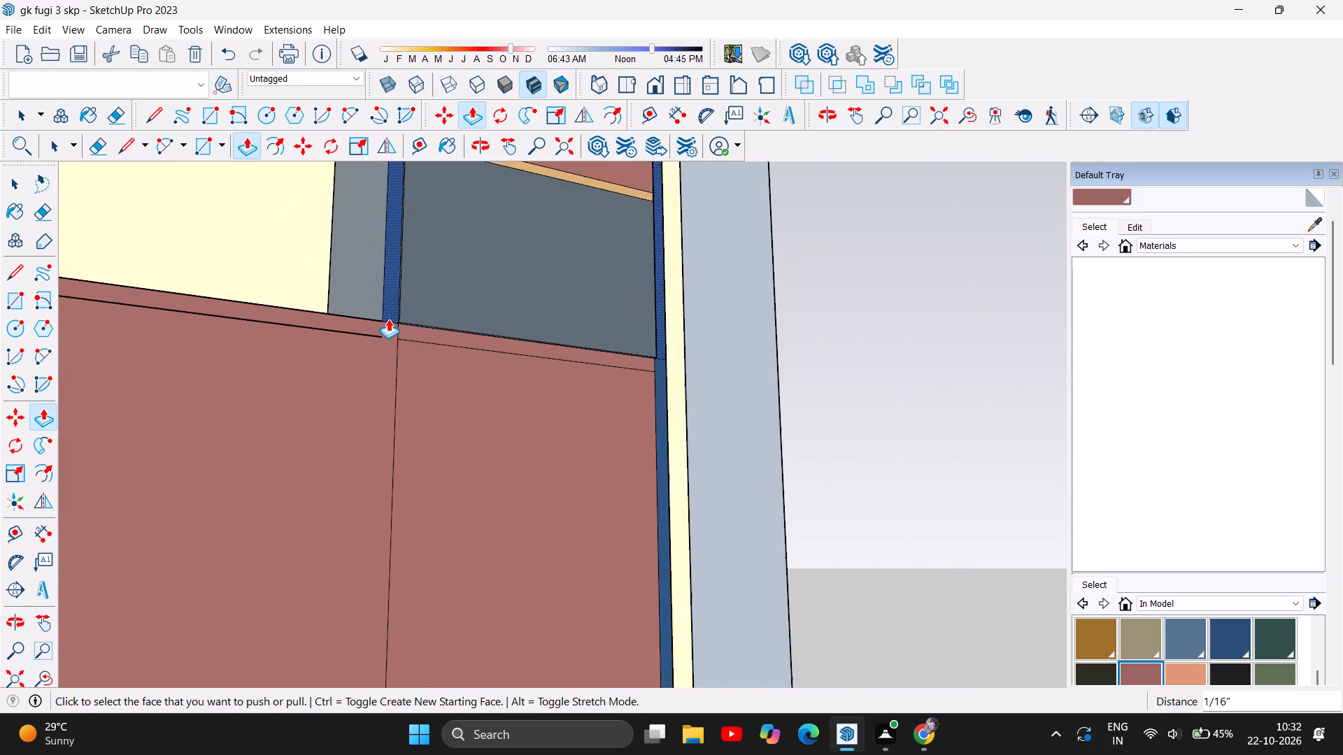
scroll(388, 319, "down", 7)
scroll(482, 519, "up", 7)
scroll(360, 510, "up", 1)
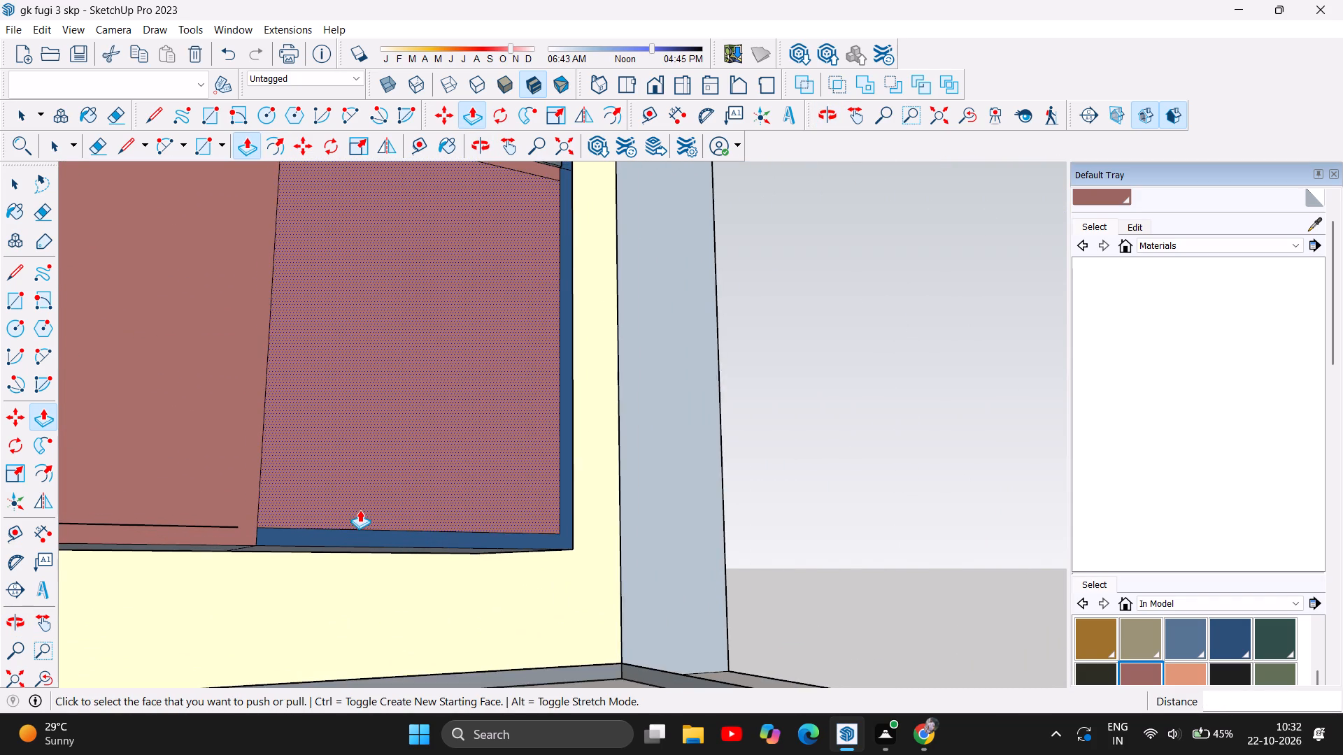
scroll(360, 510, "up", 2)
double_click(10, 180)
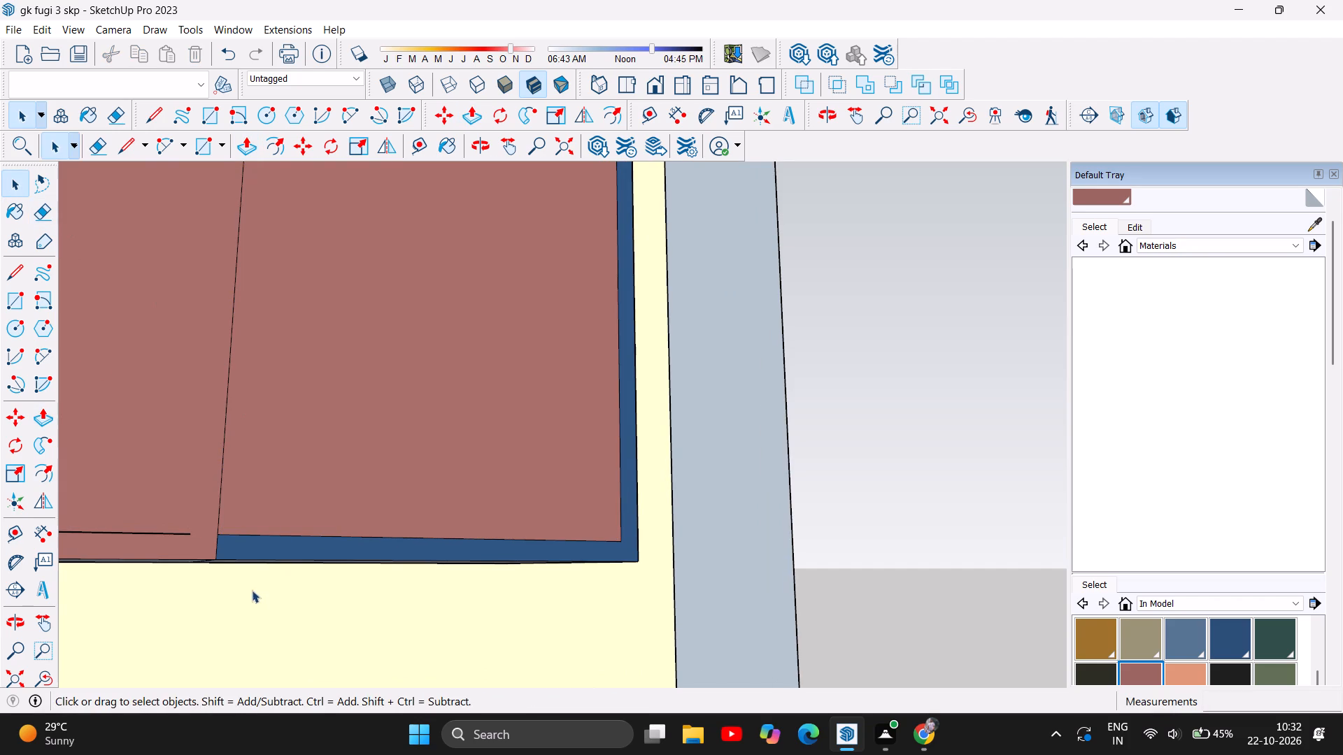
left_click(250, 561)
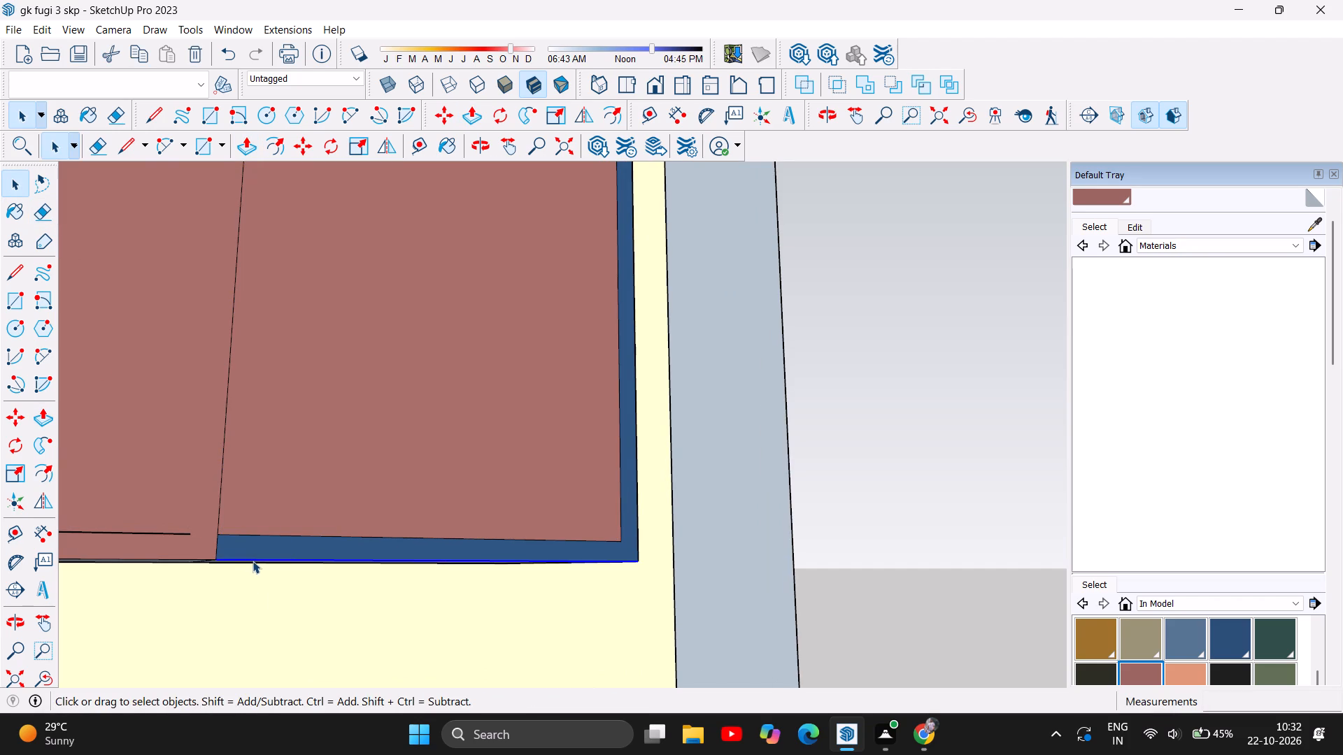
left_click(222, 499)
key("Delete")
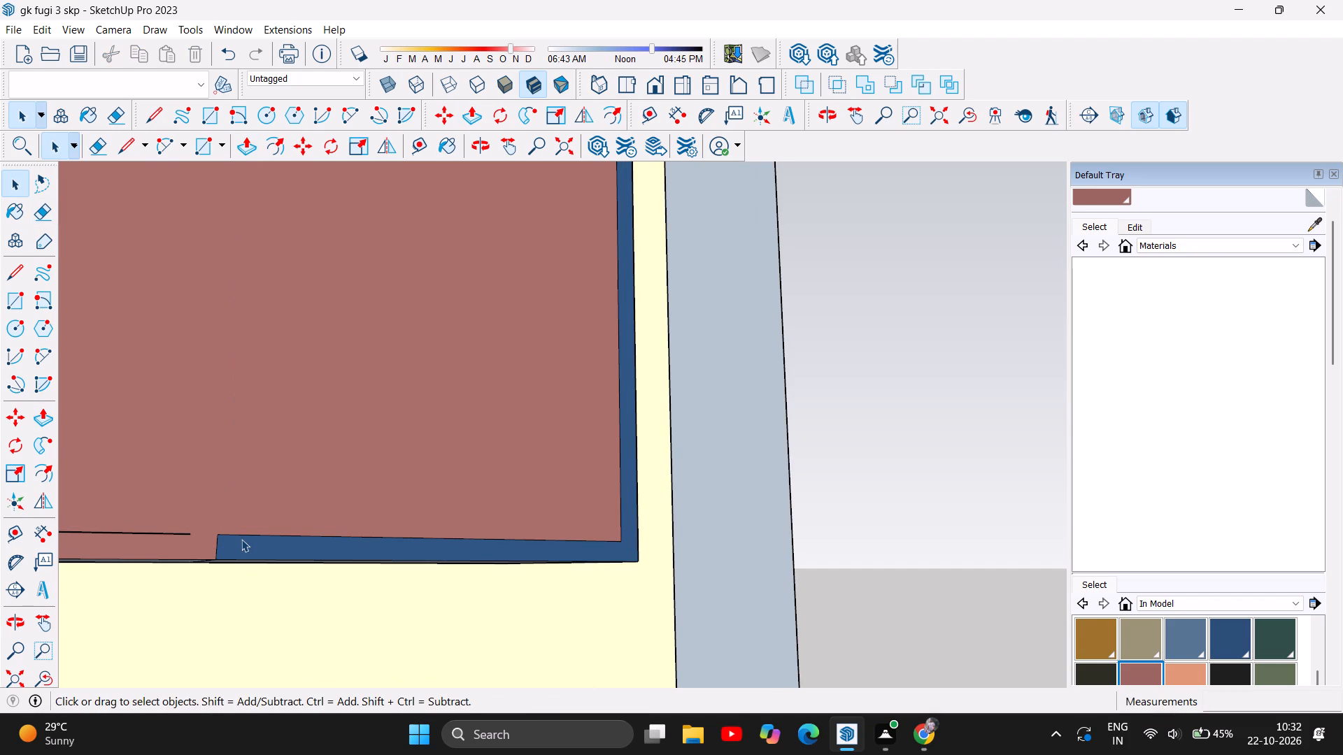
Delete the inner edge of the blue strip under the tower's base door and the short vertical edge at the strip's end.
left_click(243, 535)
key("Delete")
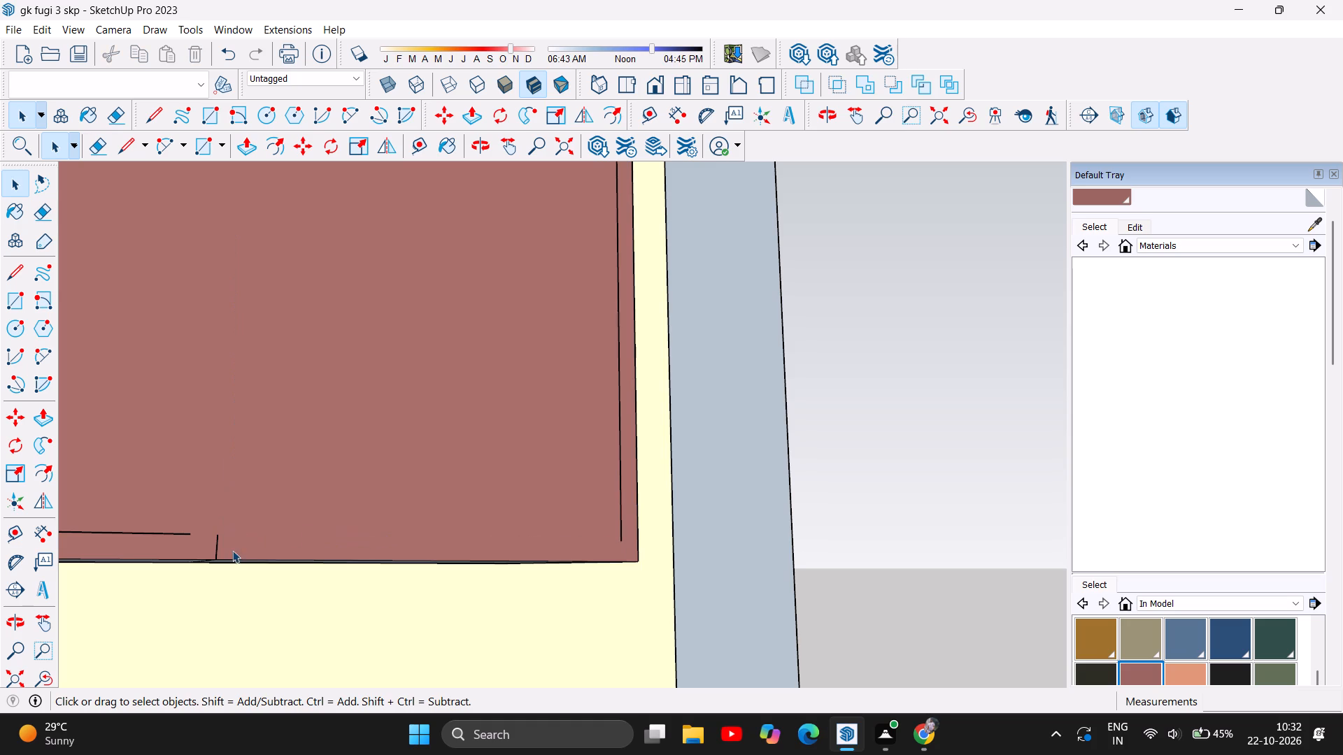
left_click(220, 542)
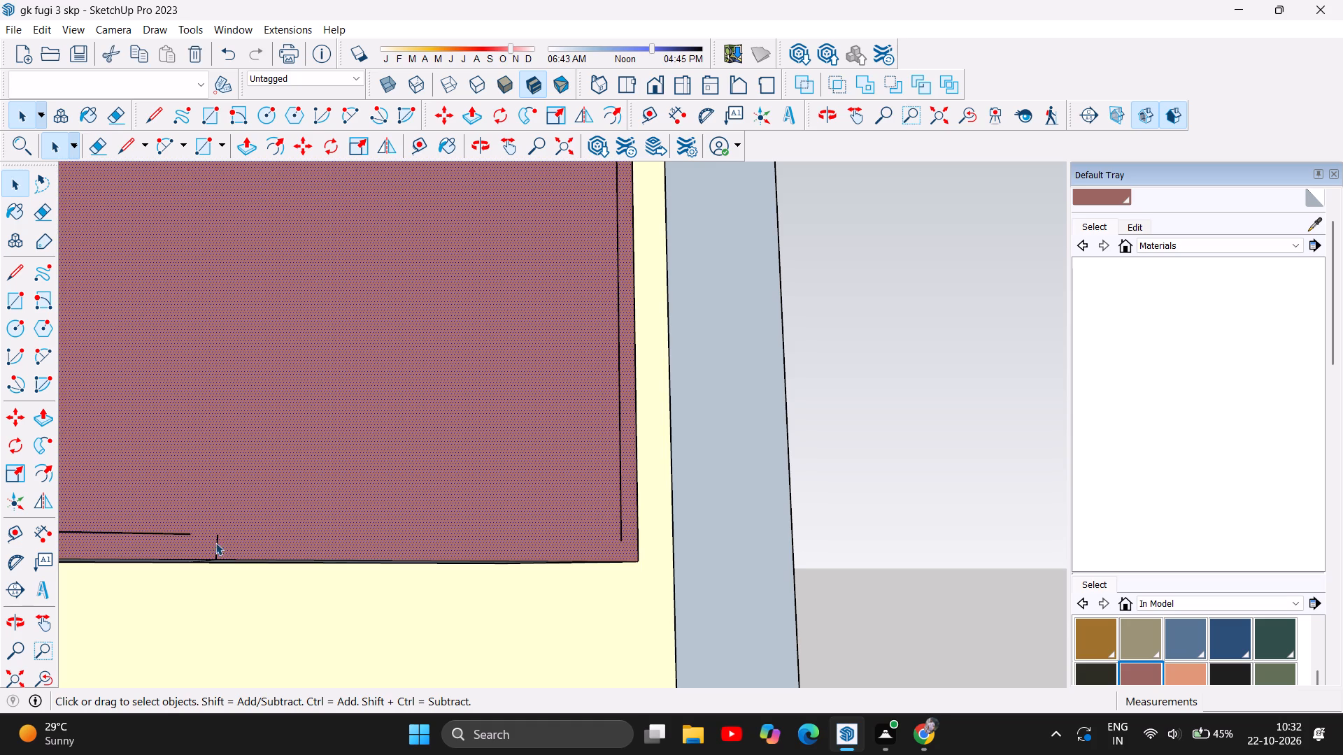
left_click(217, 544)
key("Delete")
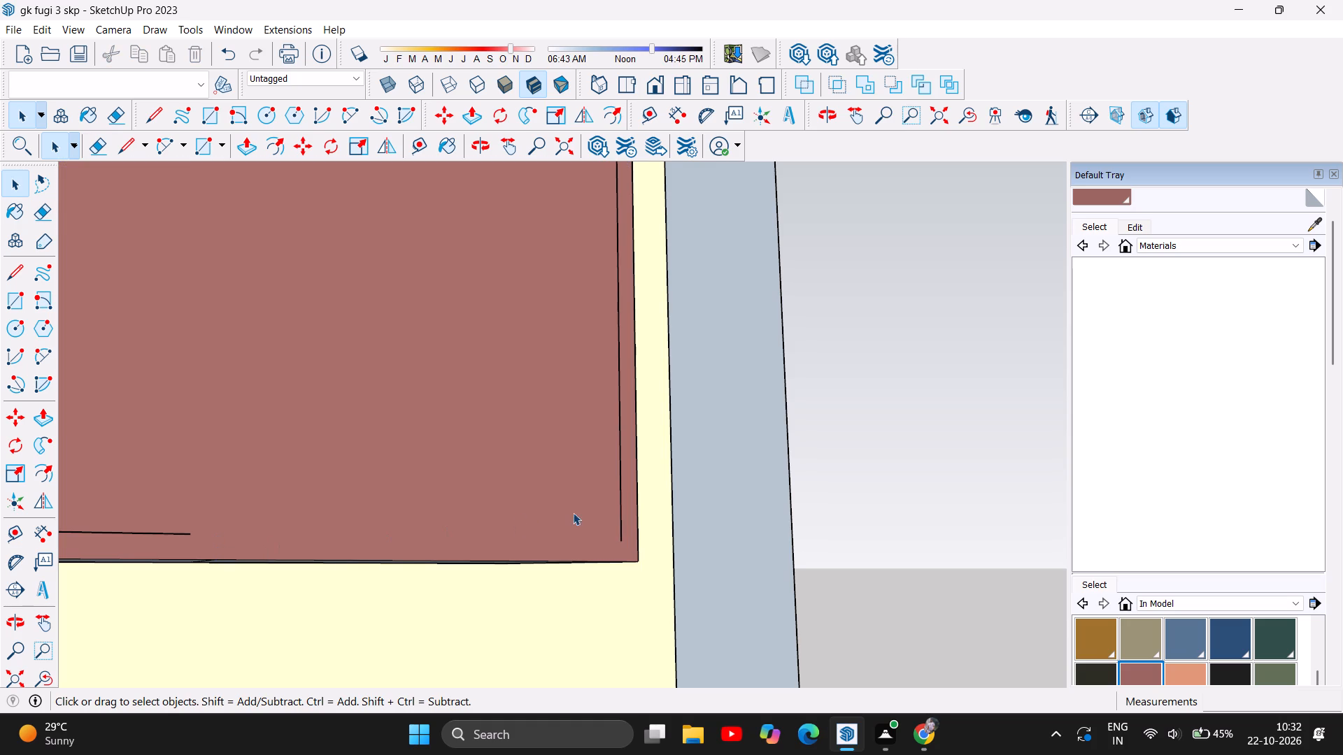
Delete the short vertical edge and the horizontal inset line of the narrow strip below the tower's lowest niche.
scroll(573, 529, "down", 12)
scroll(513, 371, "up", 4)
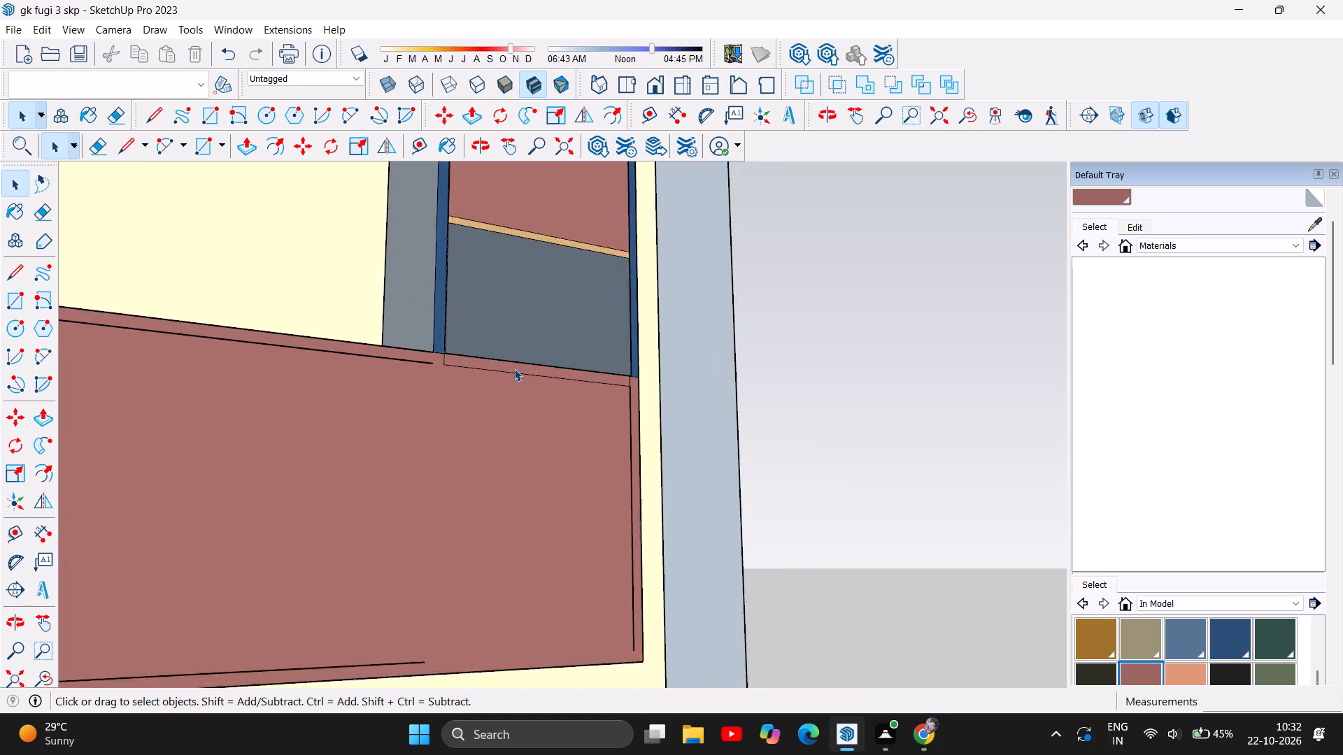
scroll(514, 368, "up", 2)
scroll(444, 343, "up", 14)
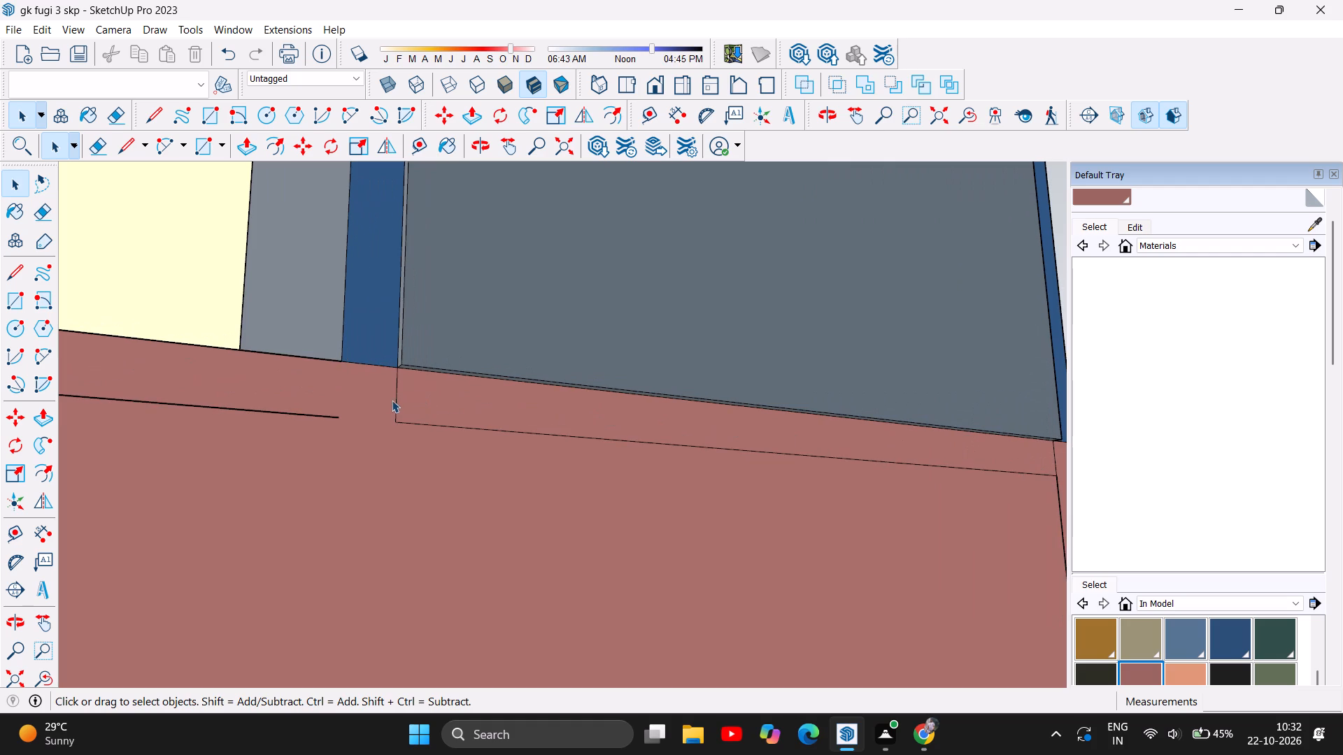
left_click(397, 397)
key("Delete")
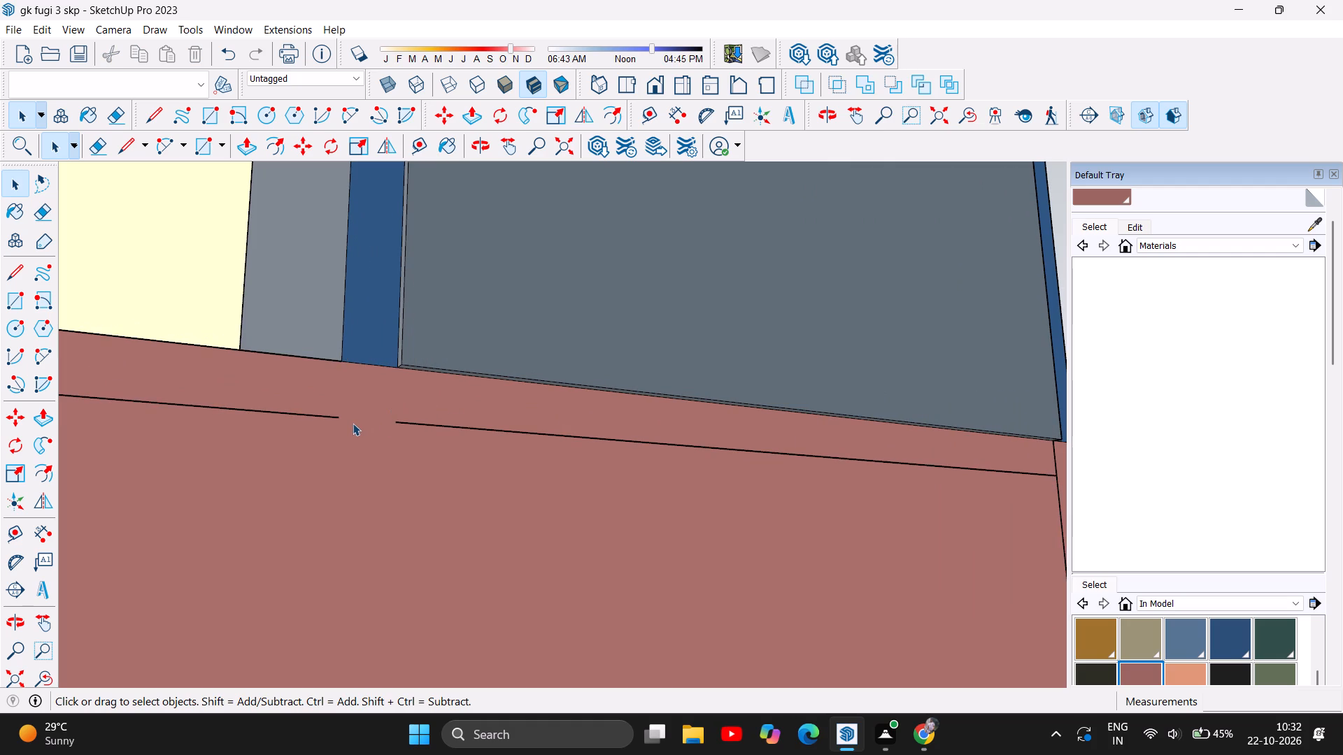
left_click(331, 416)
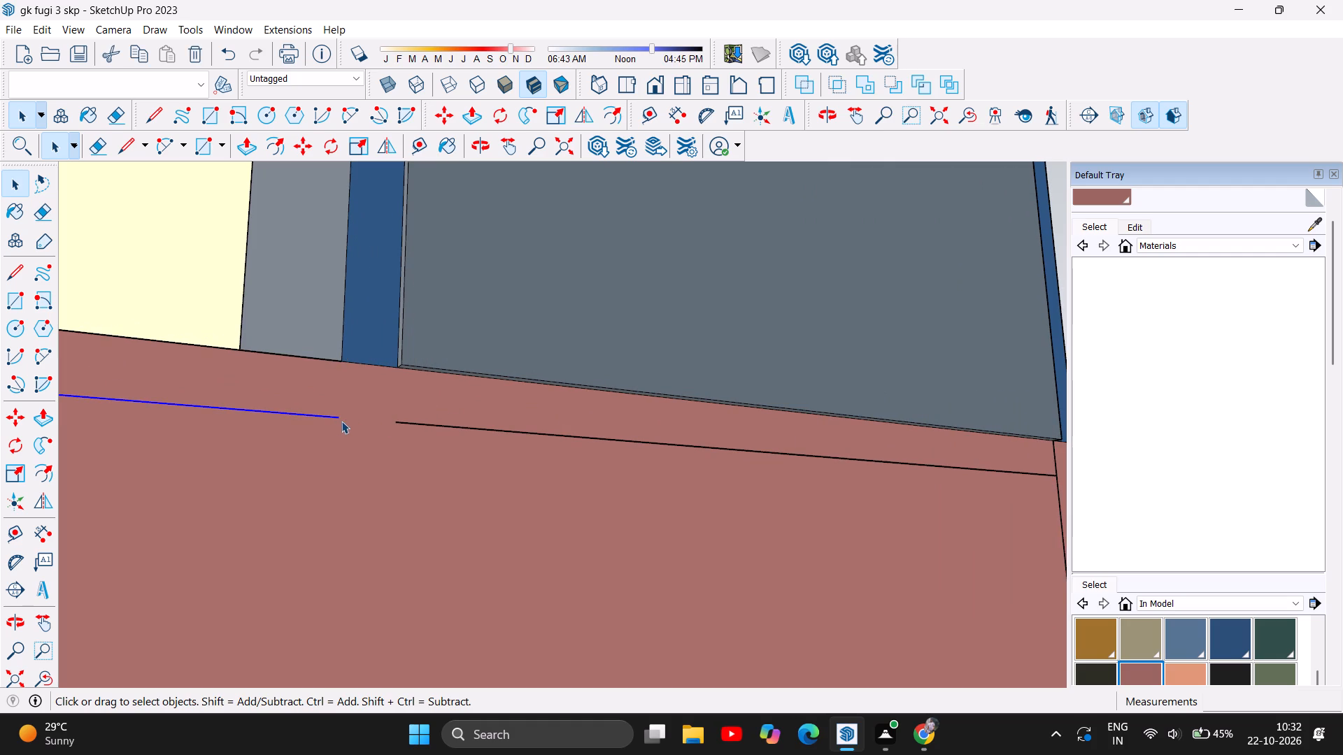
key("Escape")
left_click(446, 424)
key("Delete")
Draw a 1' 3" line extending the cabinet front's lower inset line to the vertical inset line near its tower-side end.
scroll(430, 419, "down", 6)
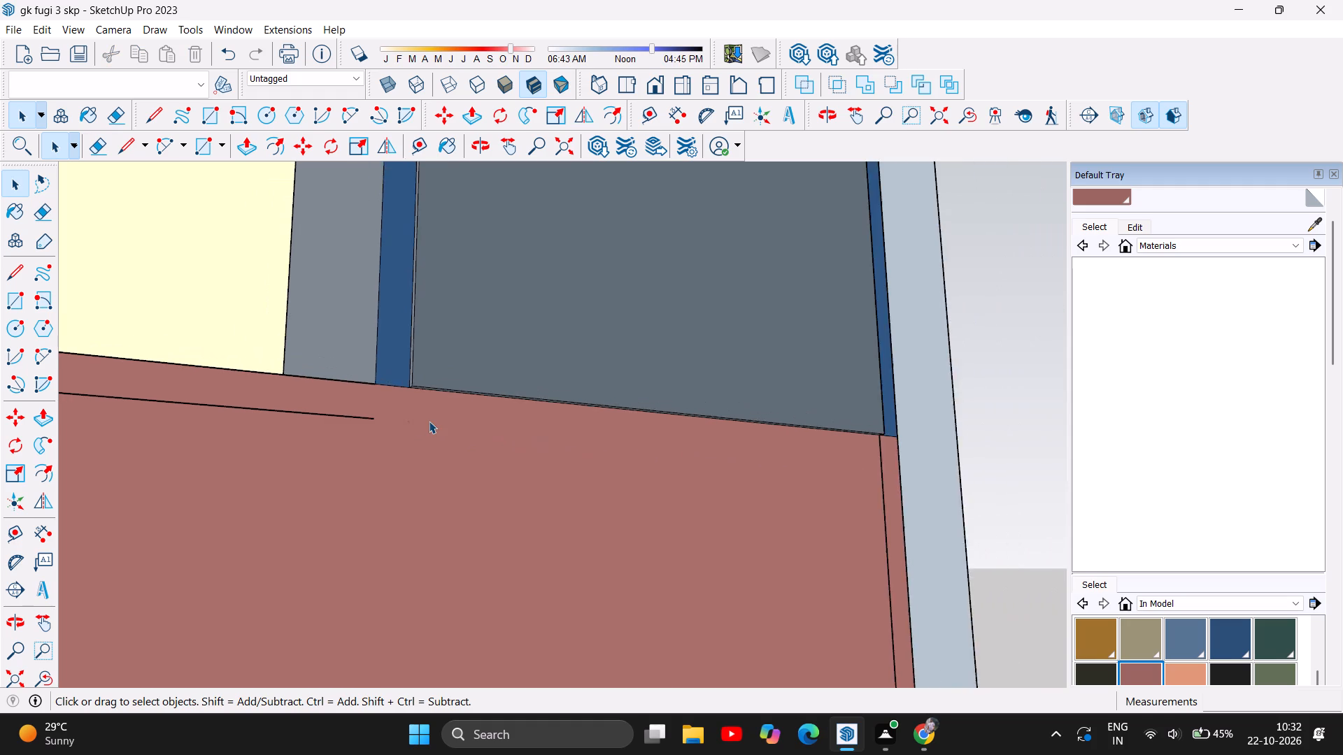
scroll(428, 426, "down", 15)
scroll(474, 443, "down", 11)
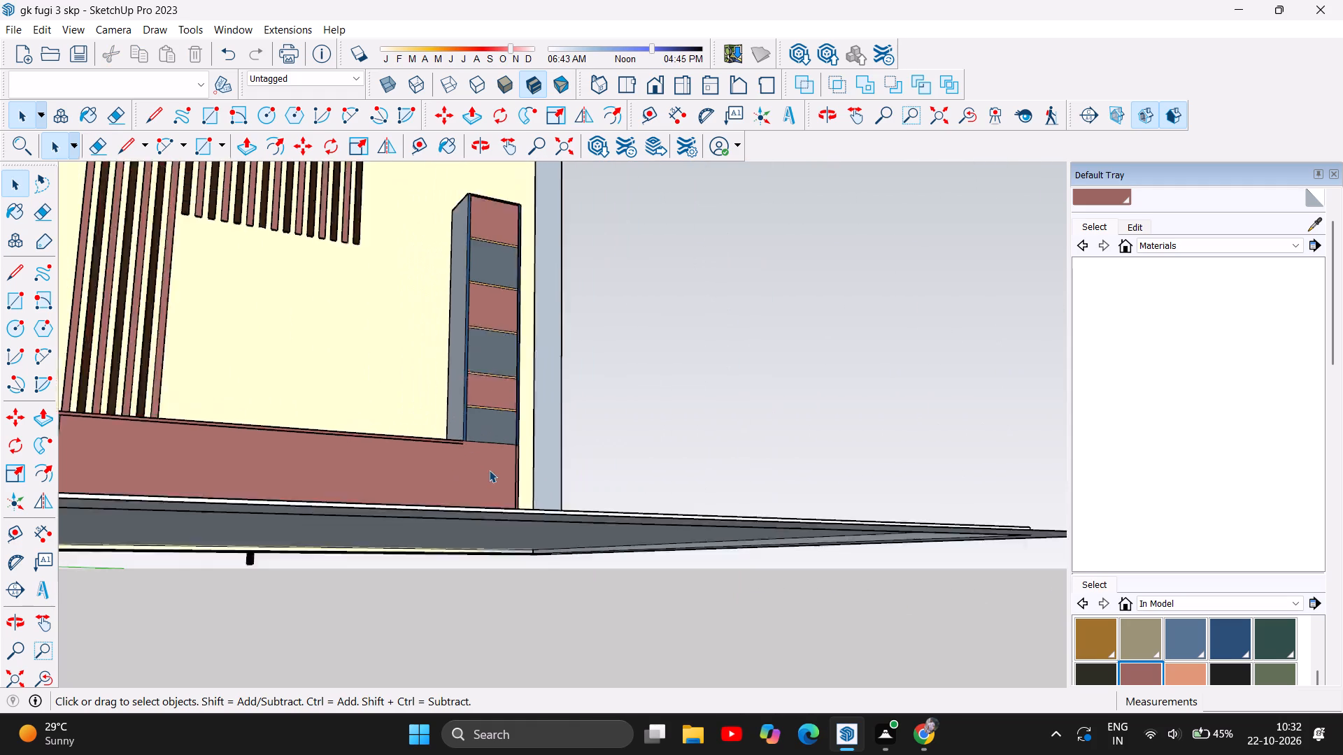
scroll(489, 470, "down", 3)
left_click(490, 148)
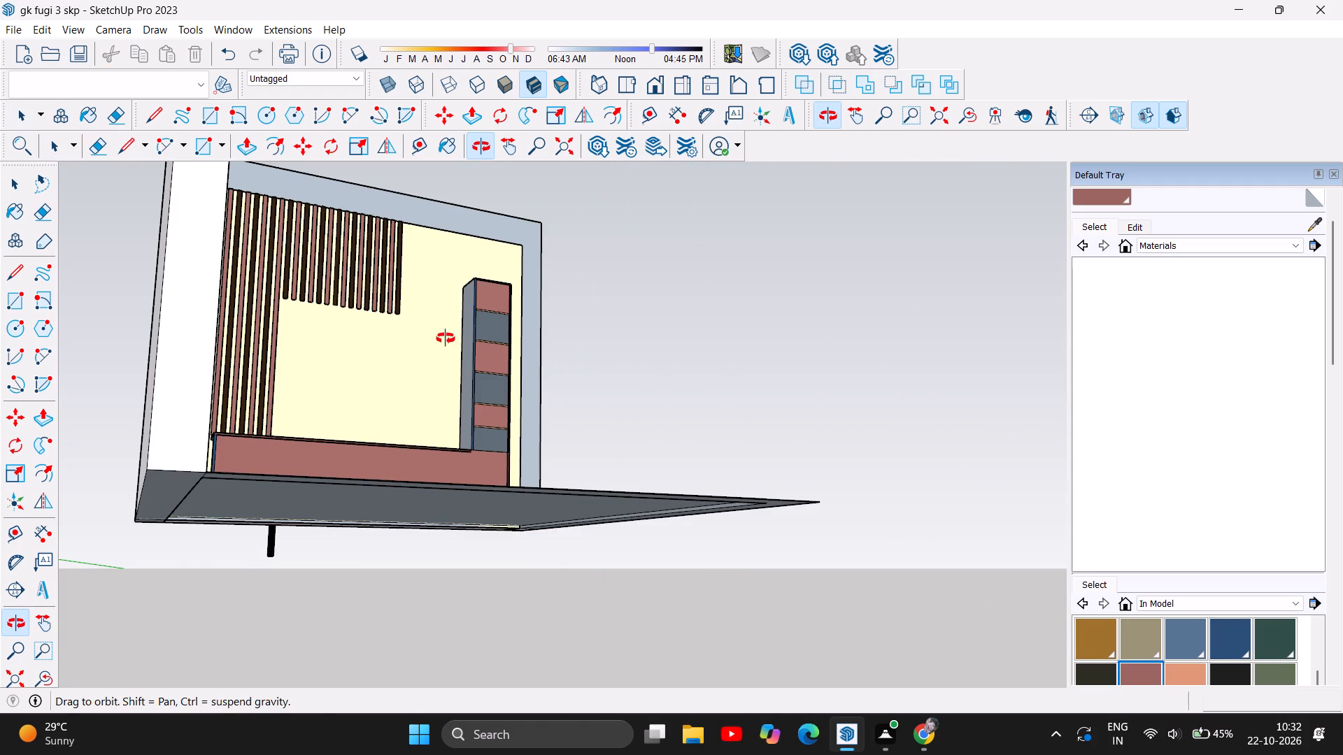
left_click_drag(446, 338, 284, 463)
scroll(532, 466, "up", 3)
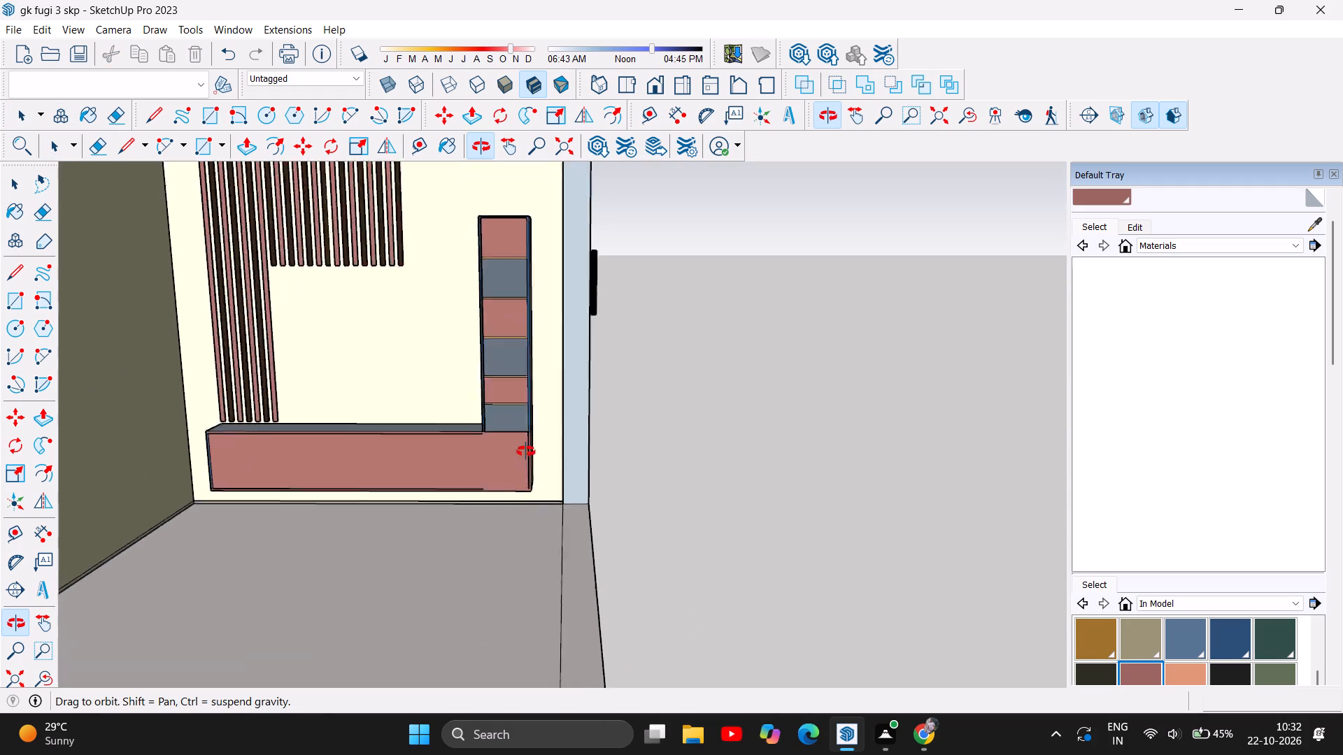
scroll(526, 452, "up", 3)
scroll(485, 503, "up", 6)
scroll(577, 412, "up", 6)
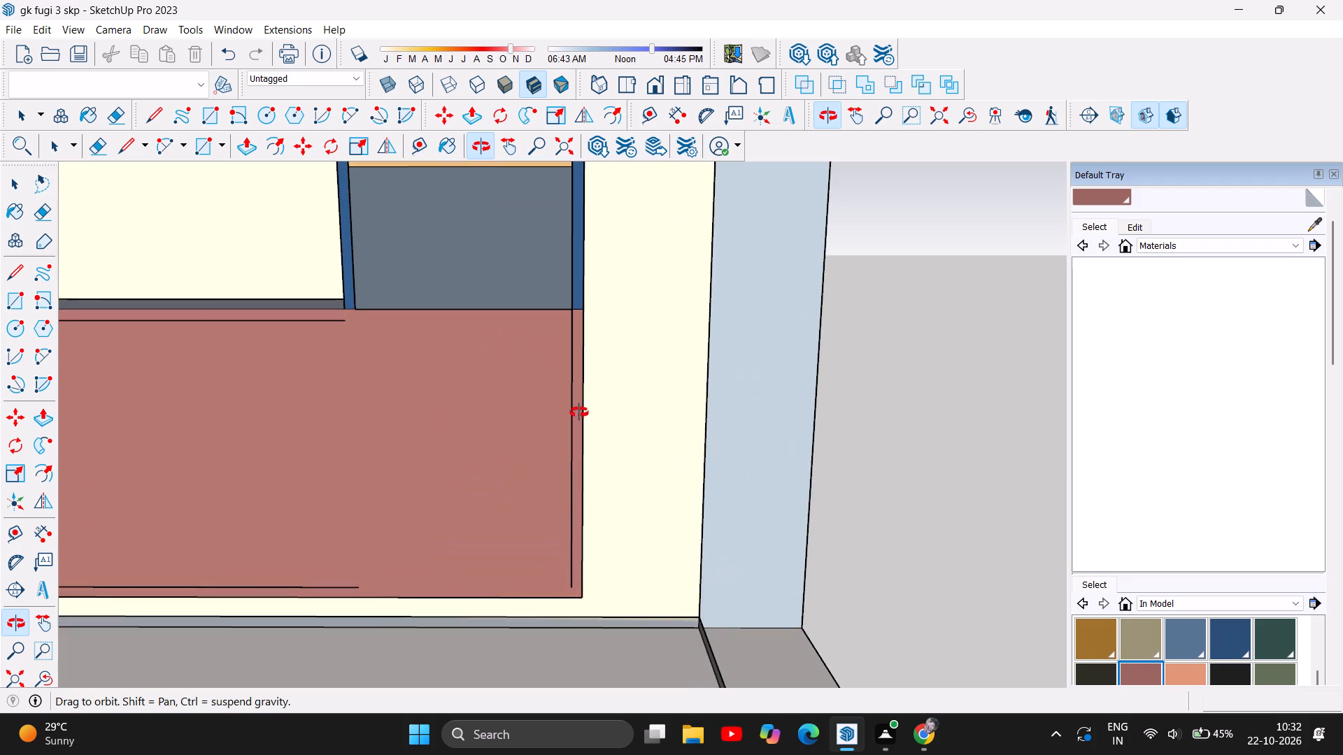
left_click(21, 279)
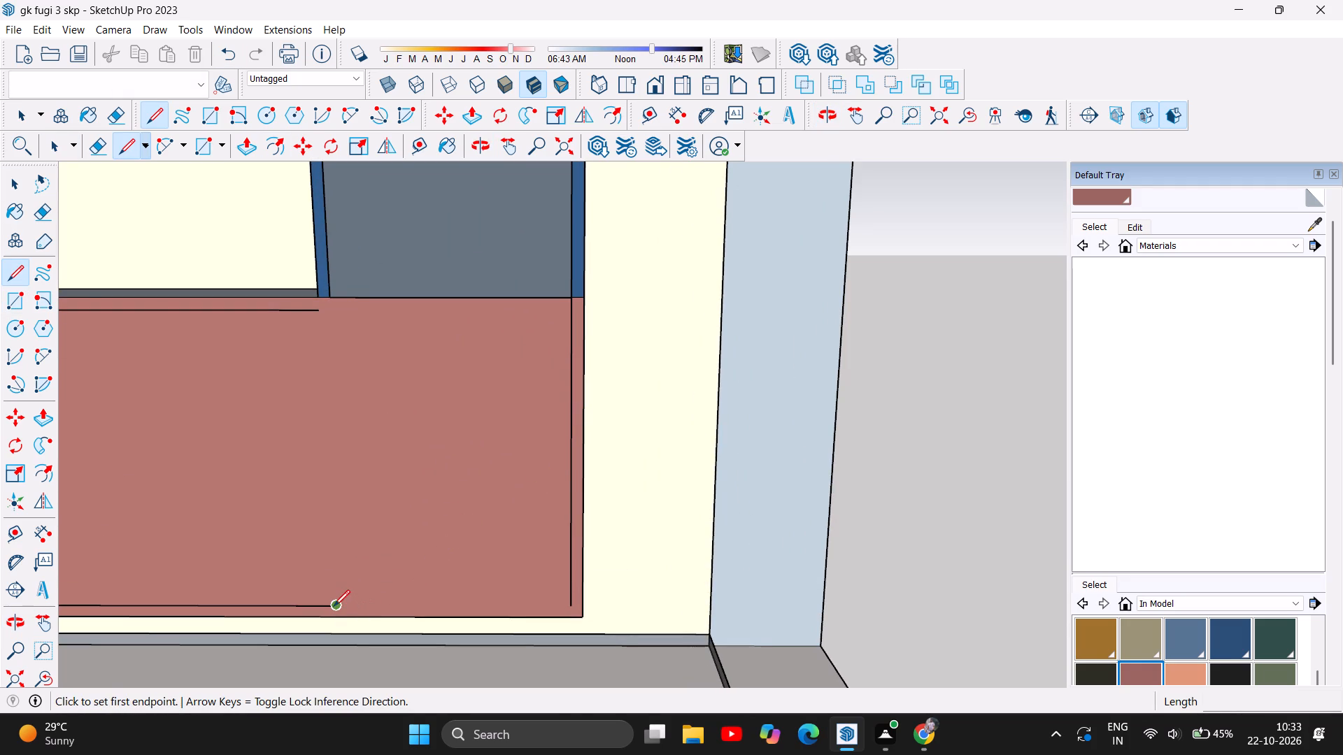
left_click(334, 606)
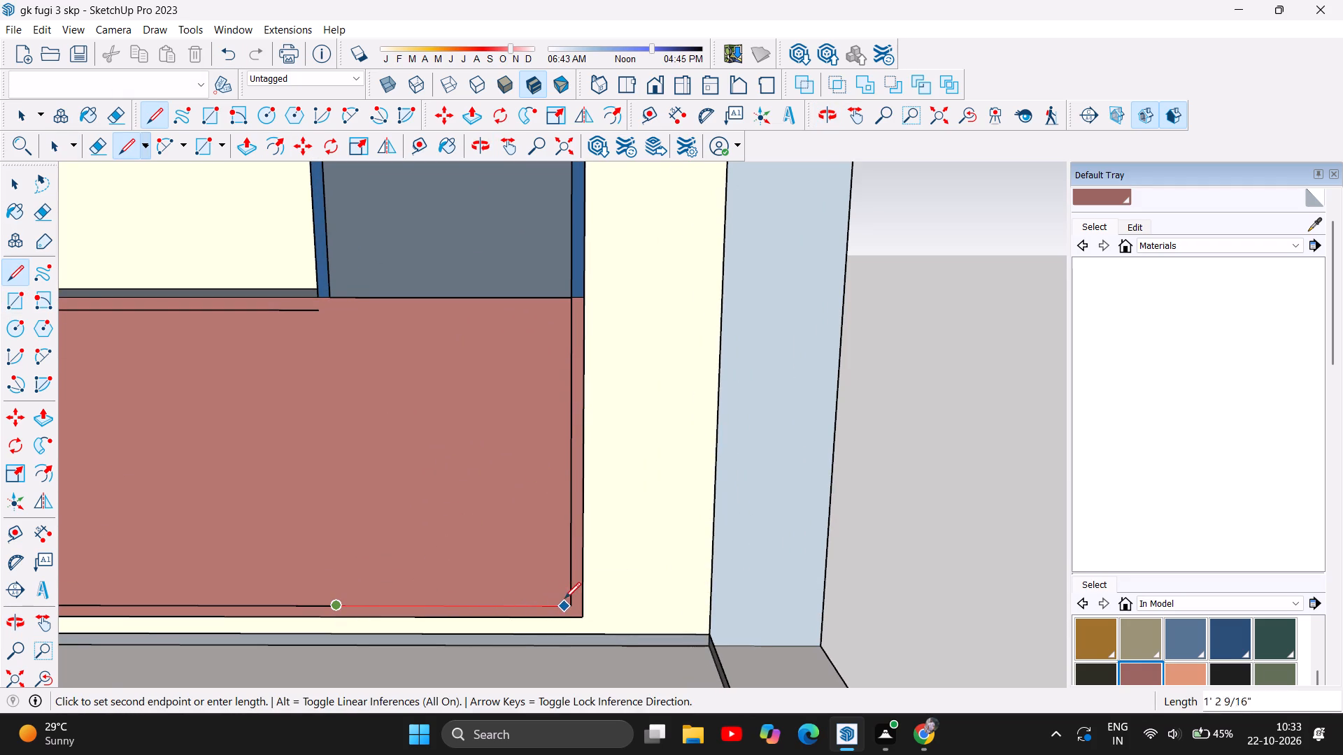
left_click(569, 601)
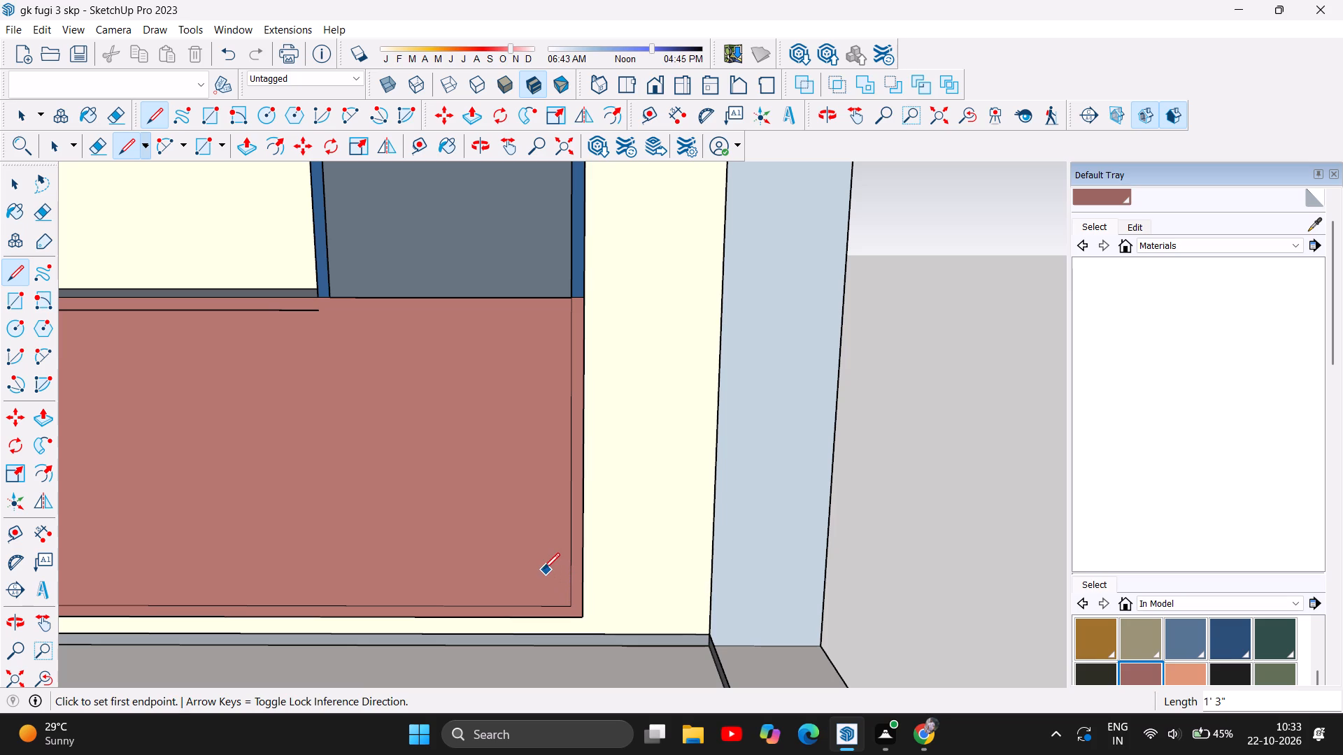
Draw a 1' 3" line extending the cabinet front's upper inset line to the vertical inset line at its tower-side end.
key("Escape")
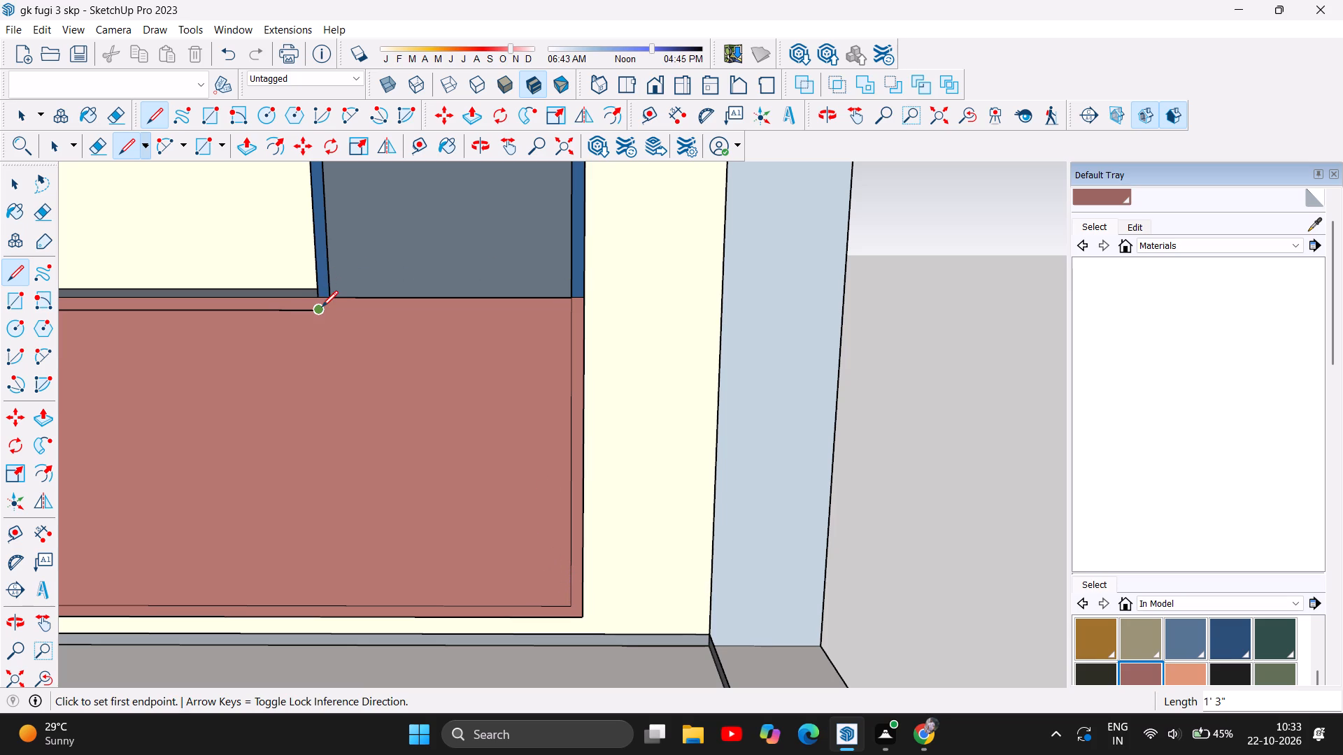
left_click(321, 309)
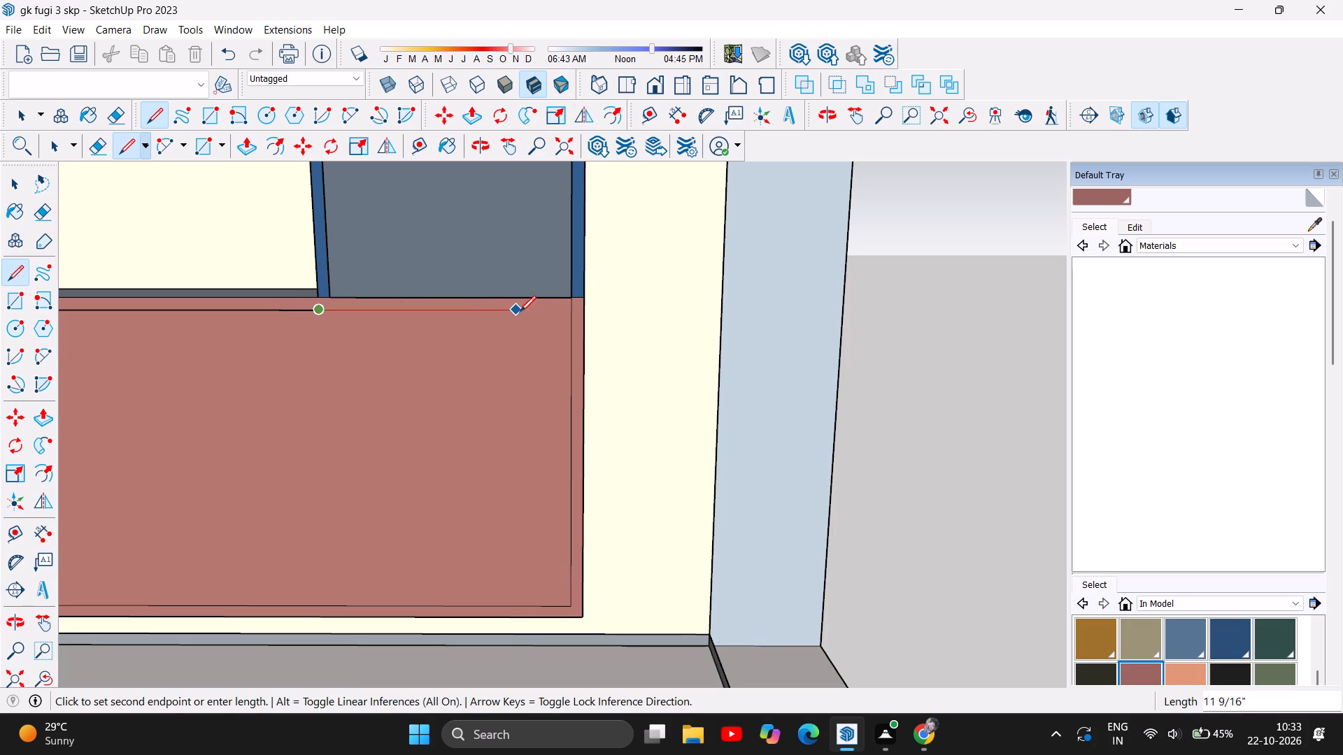
double_click(570, 311)
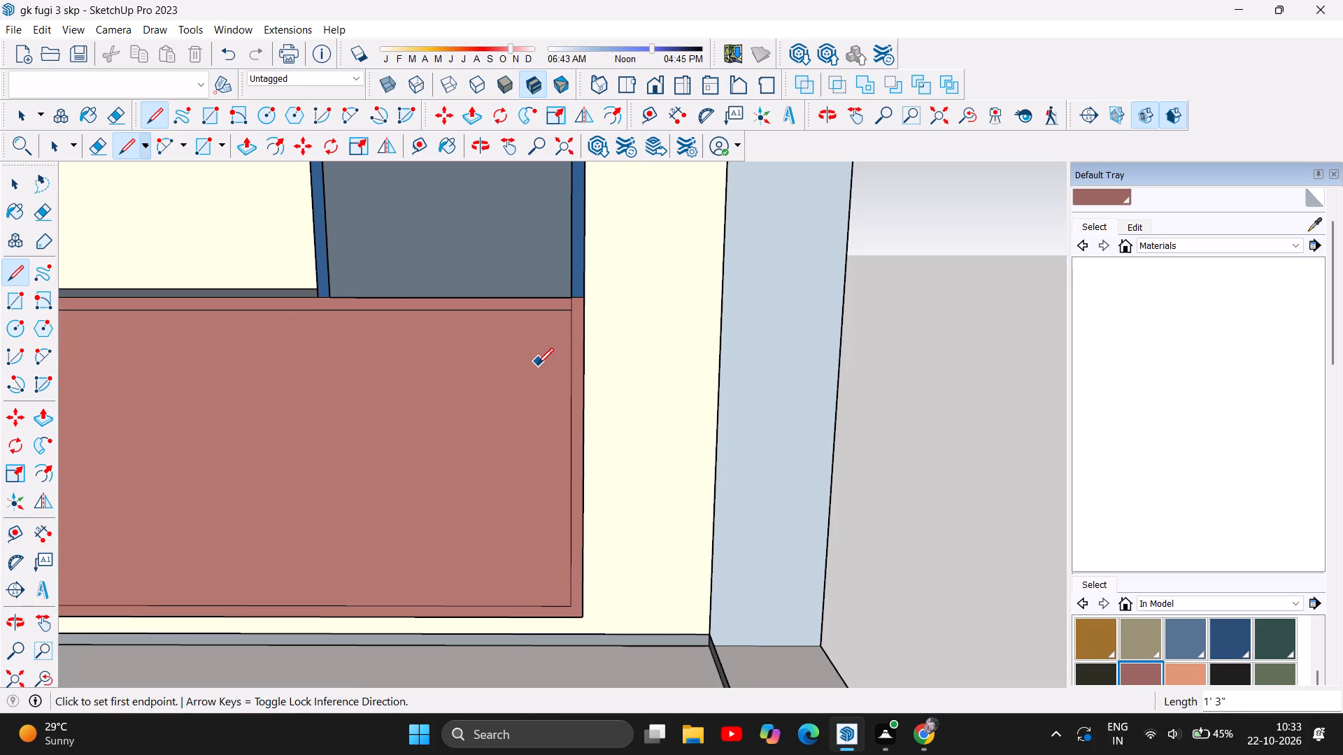
key("Escape")
Paint the remaining blue vertical strip at the cabinet front's slat-side end with the dusty-red material.
scroll(734, 306, "down", 10)
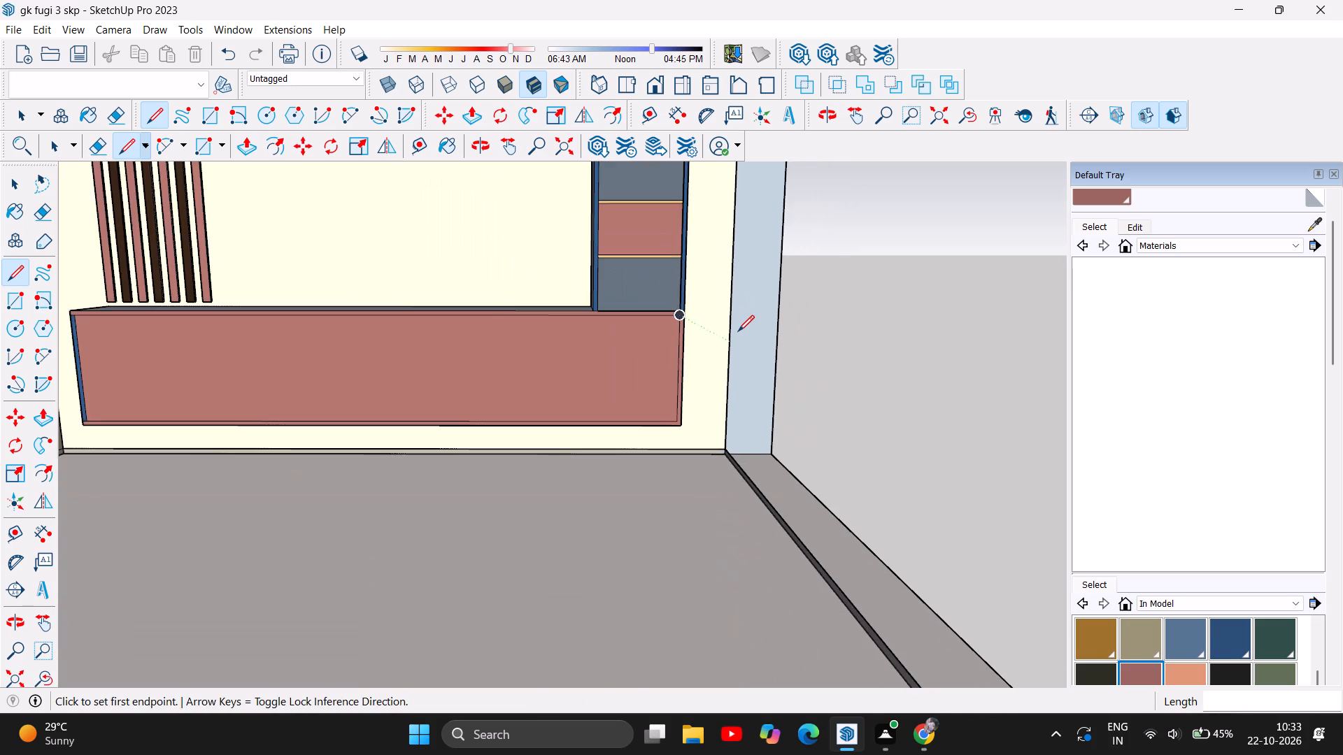
scroll(738, 331, "down", 3)
scroll(270, 311, "up", 5)
scroll(211, 336, "up", 7)
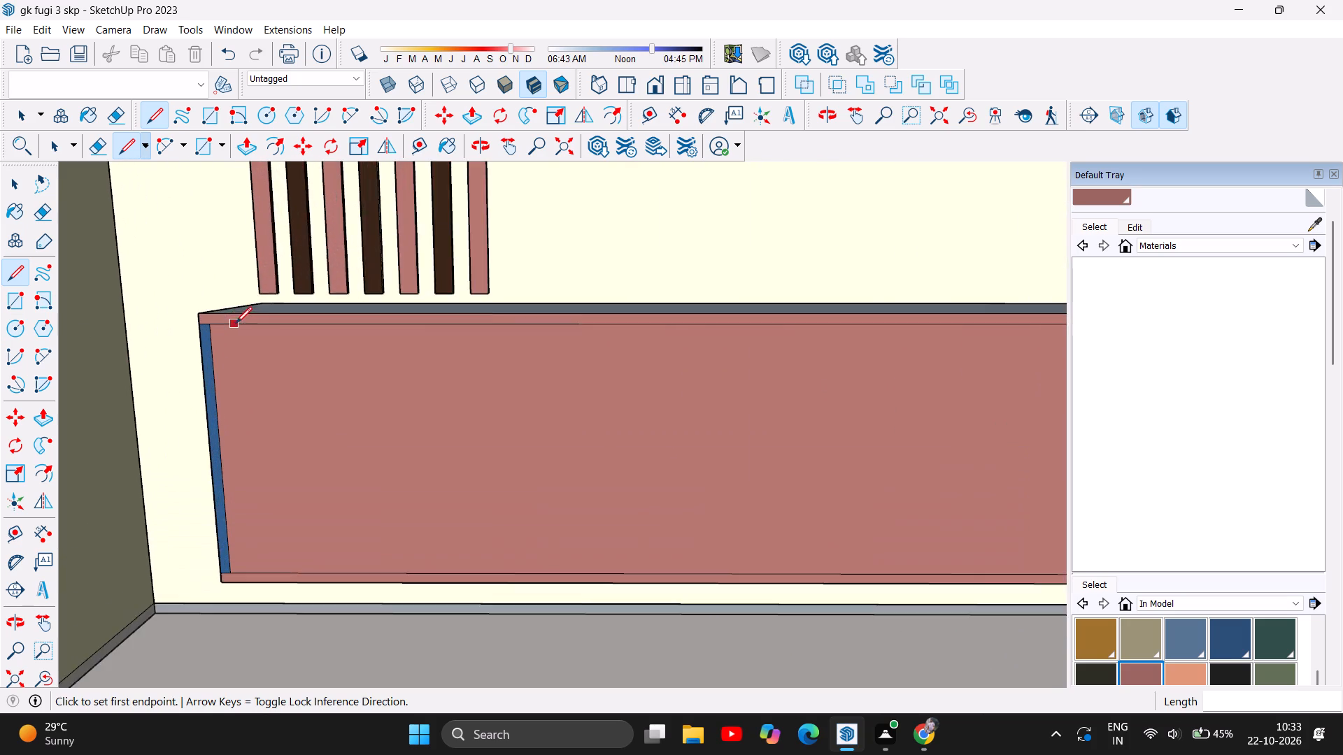
scroll(220, 348, "up", 5)
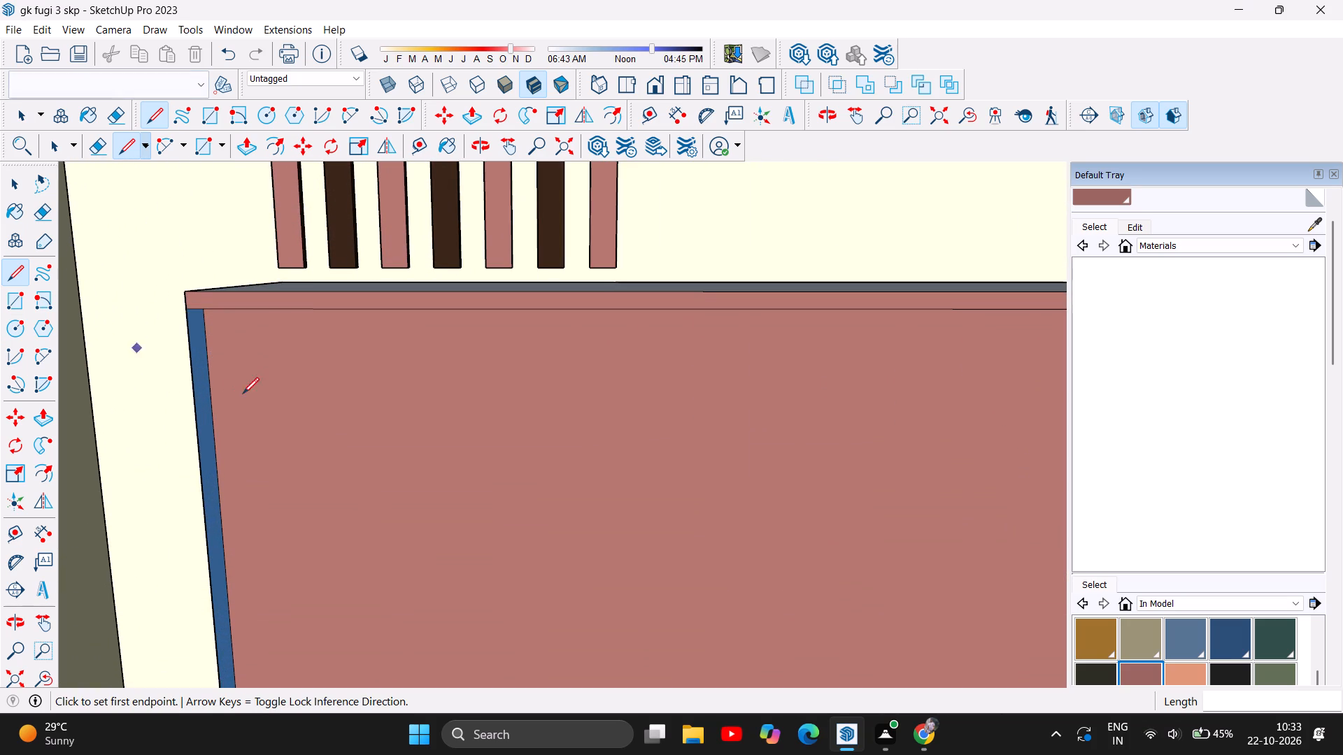
left_click(1138, 664)
left_click(204, 408)
Delete the short horizontal edge crossing the border strip at the cabinet front's upper slat-side corner.
left_click(22, 182)
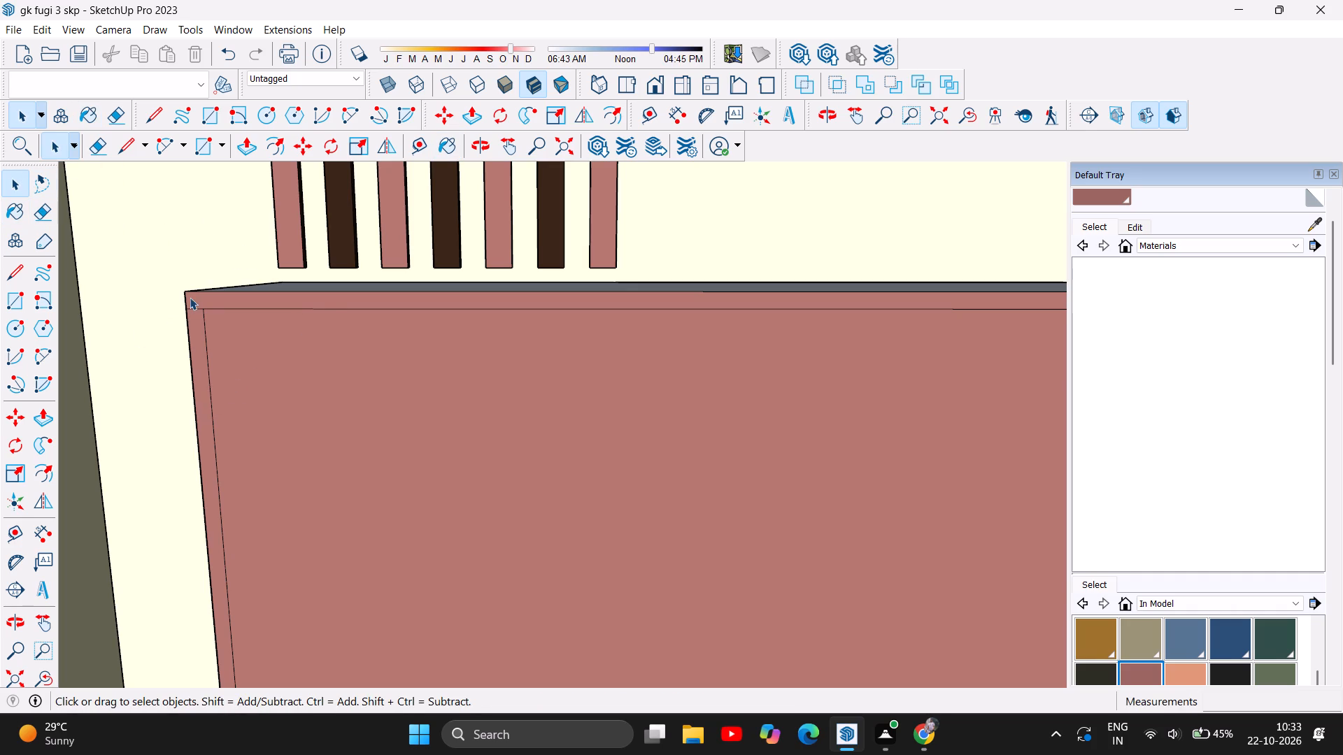
scroll(198, 331, "up", 8)
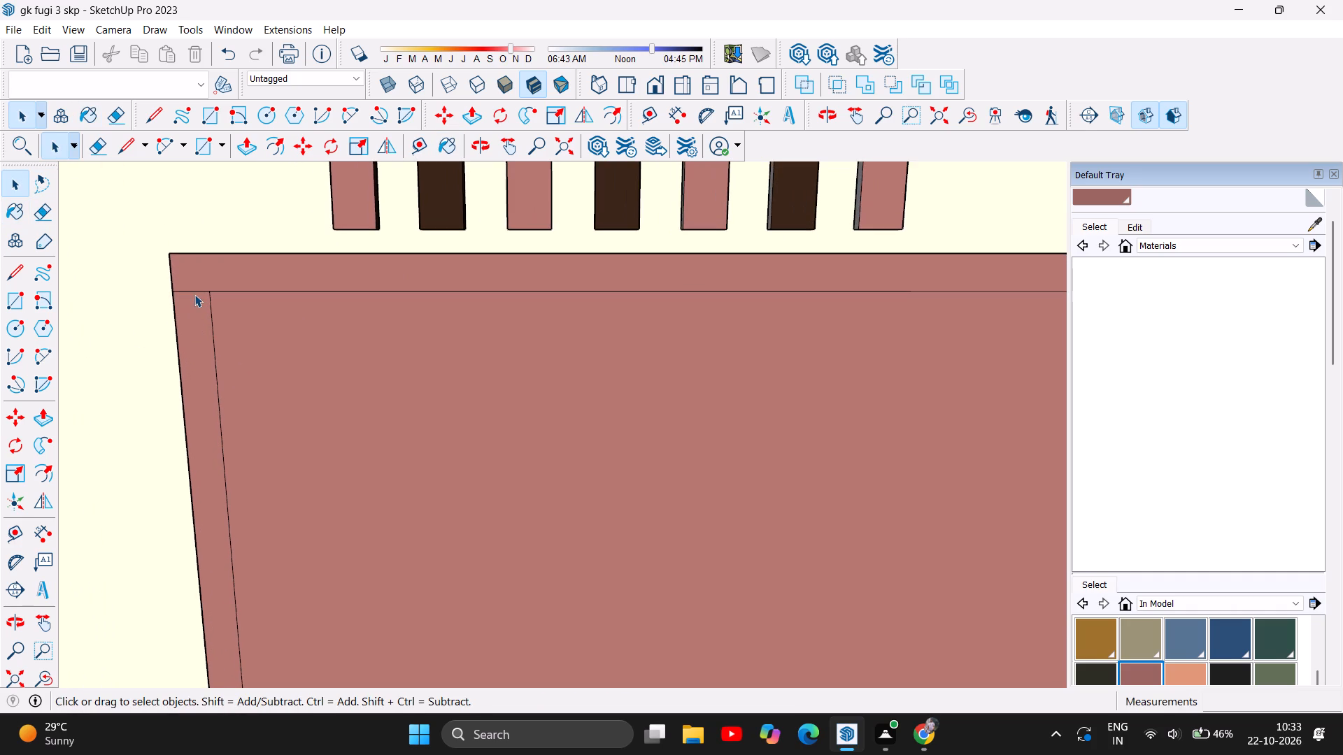
double_click(191, 289)
left_click(186, 291)
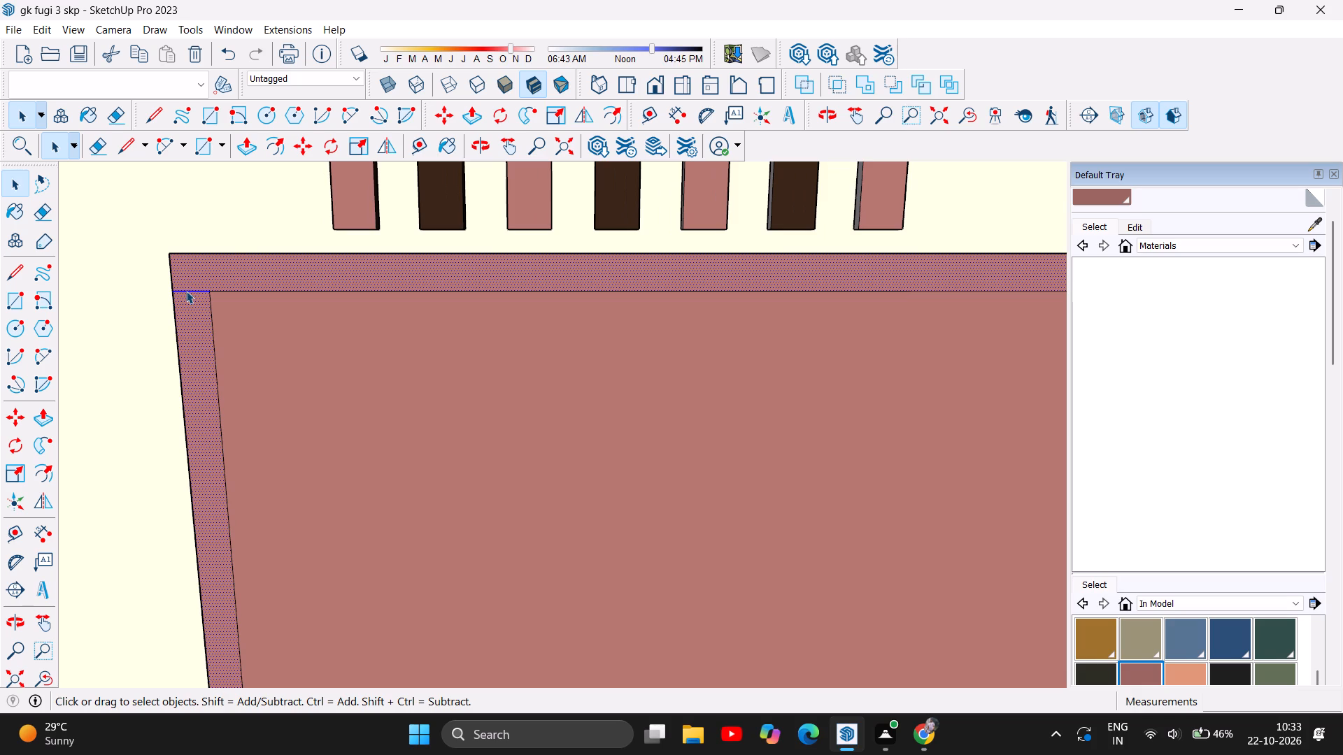
key("Delete")
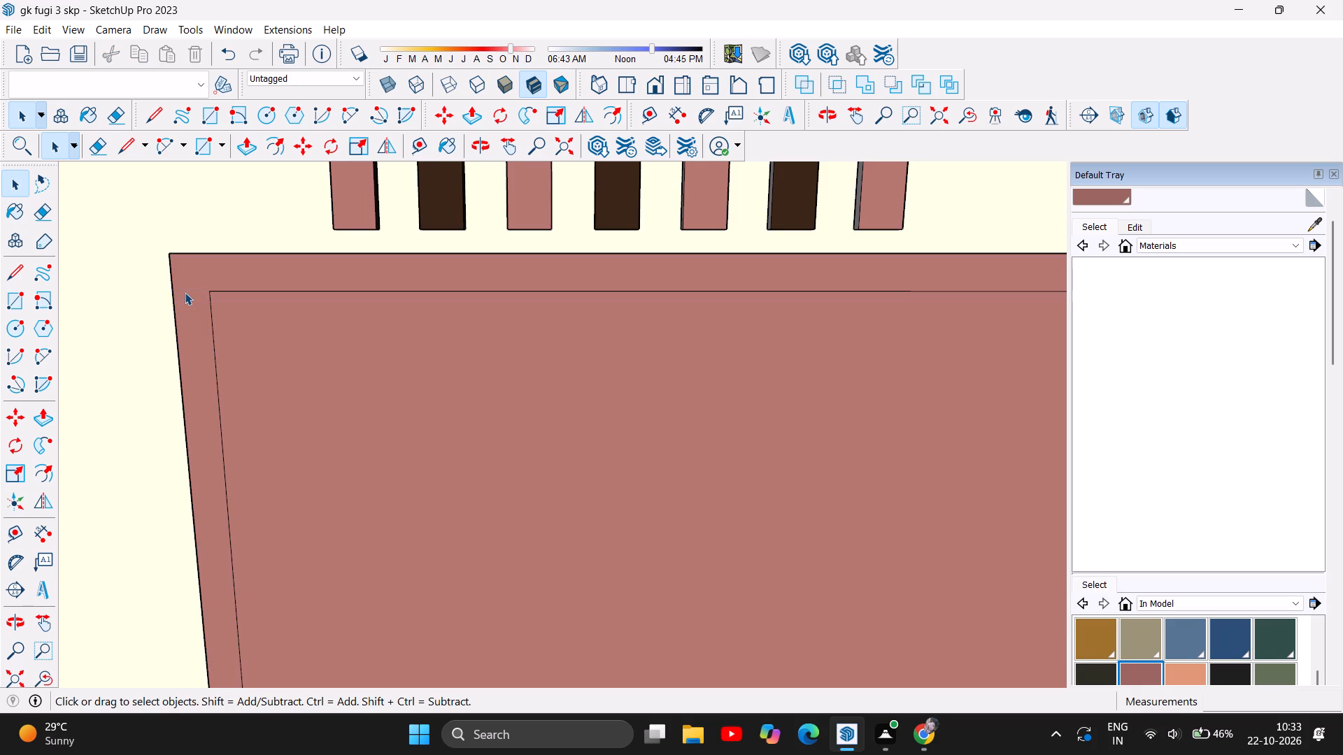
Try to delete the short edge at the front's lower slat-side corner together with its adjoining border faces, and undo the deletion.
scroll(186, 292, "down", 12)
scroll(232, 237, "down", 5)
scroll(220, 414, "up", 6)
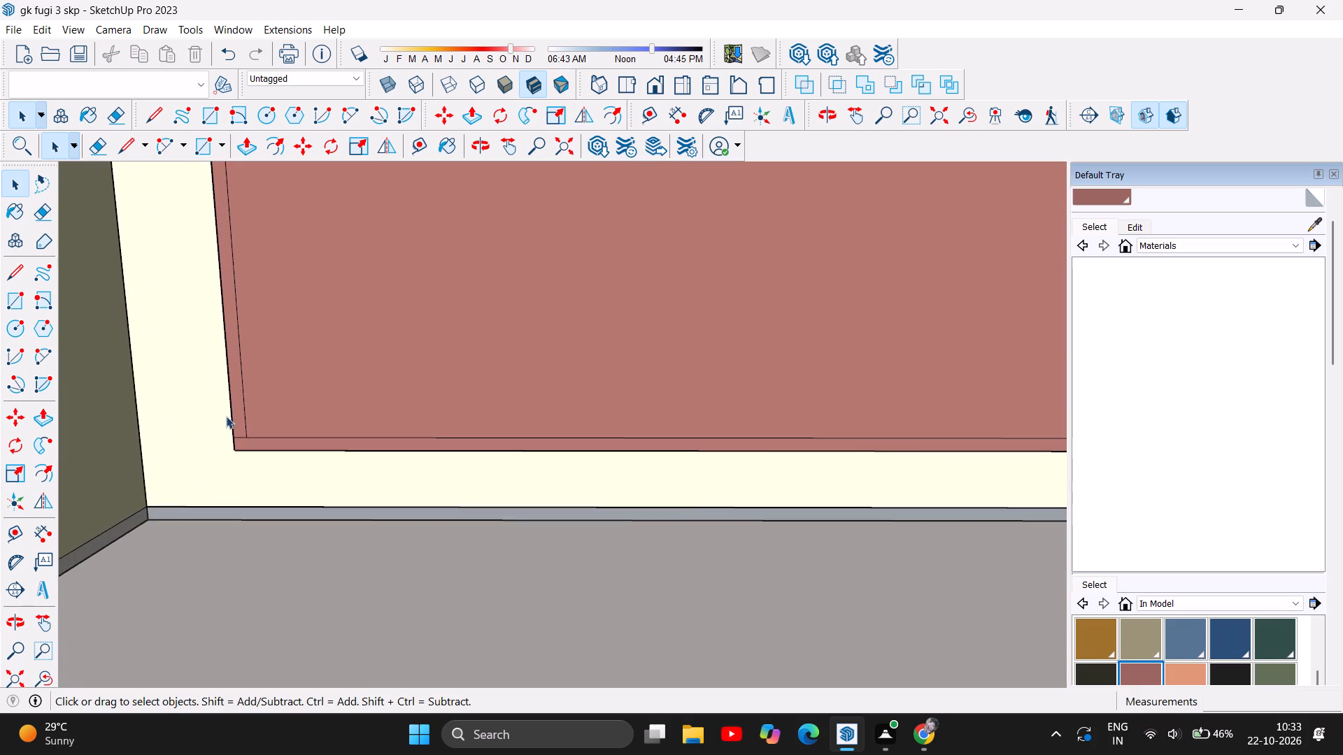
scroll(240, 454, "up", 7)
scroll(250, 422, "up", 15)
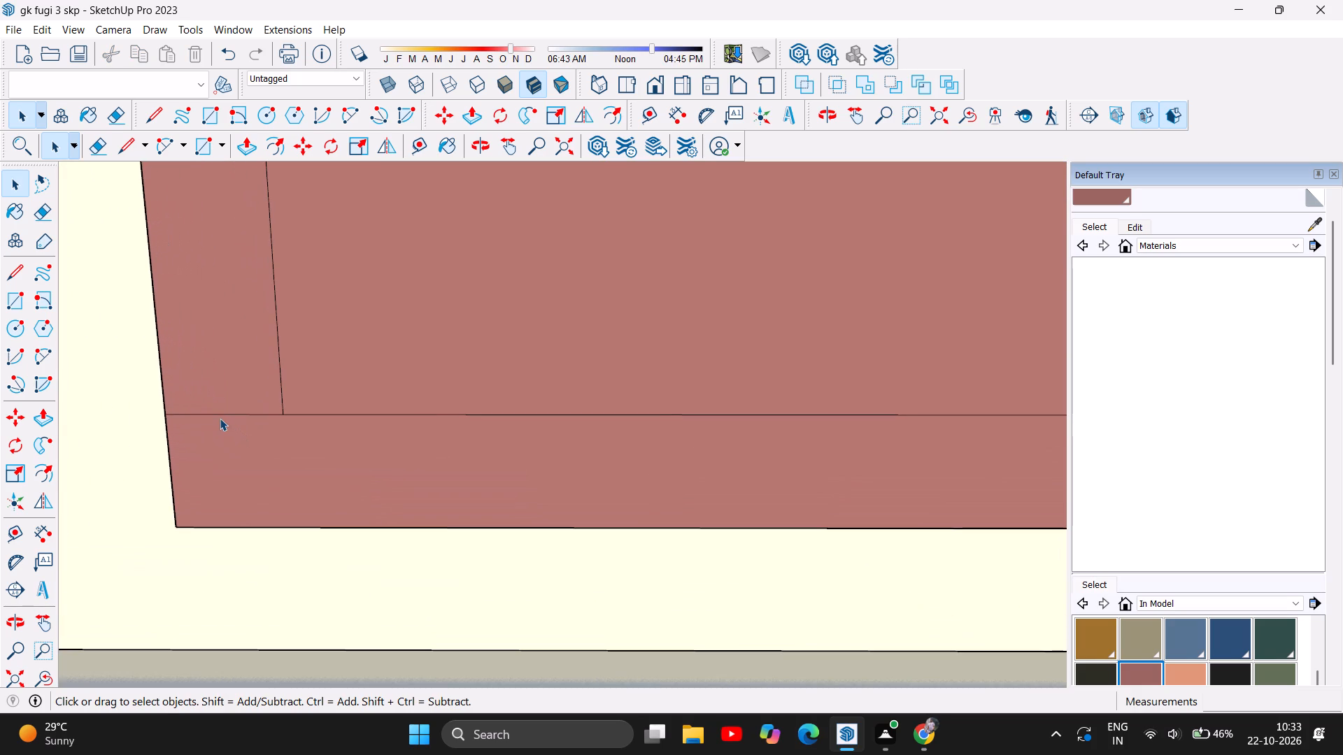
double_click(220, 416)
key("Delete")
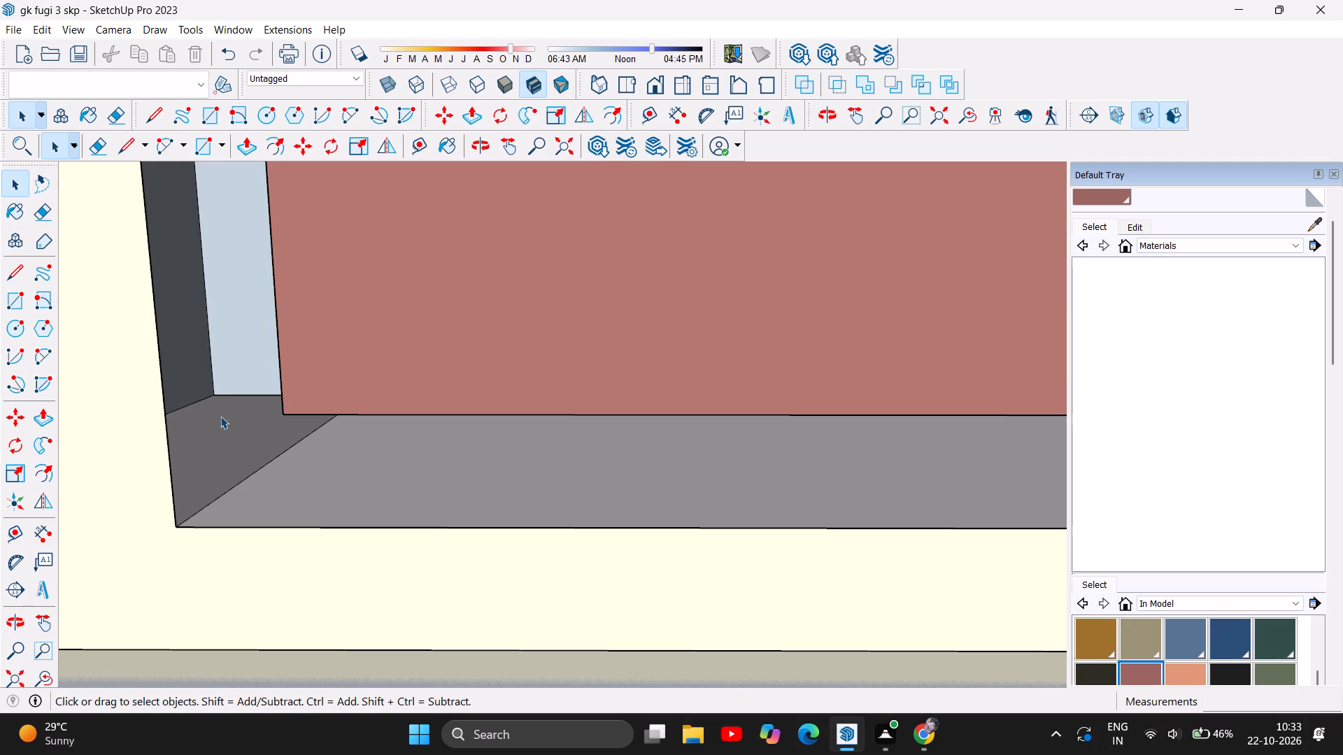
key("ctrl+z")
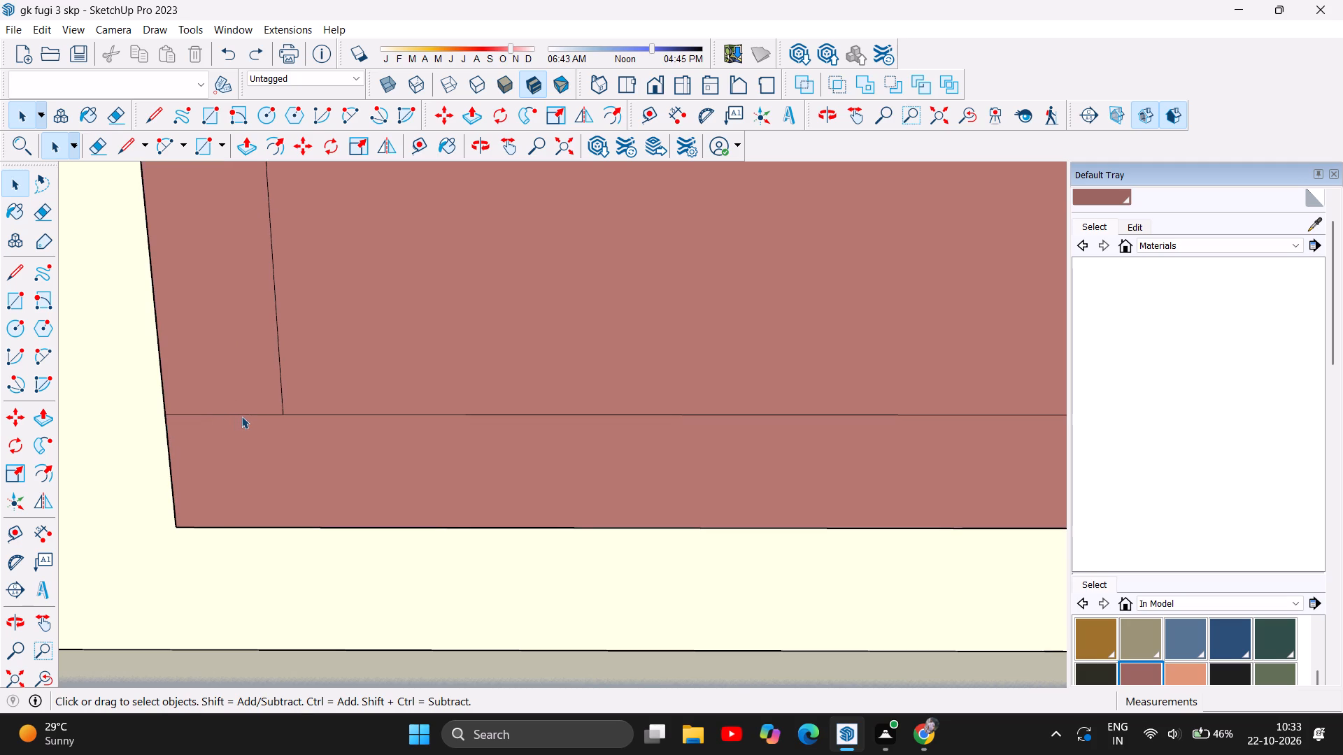
Delete only the short horizontal edge crossing the border strip at the cabinet front's lower slat-side corner.
left_click(241, 416)
key("Delete")
Delete the short vertical edge between the inset's upper tower-side corner and the tower's lowest niche.
scroll(99, 462, "down", 7)
scroll(125, 534, "down", 18)
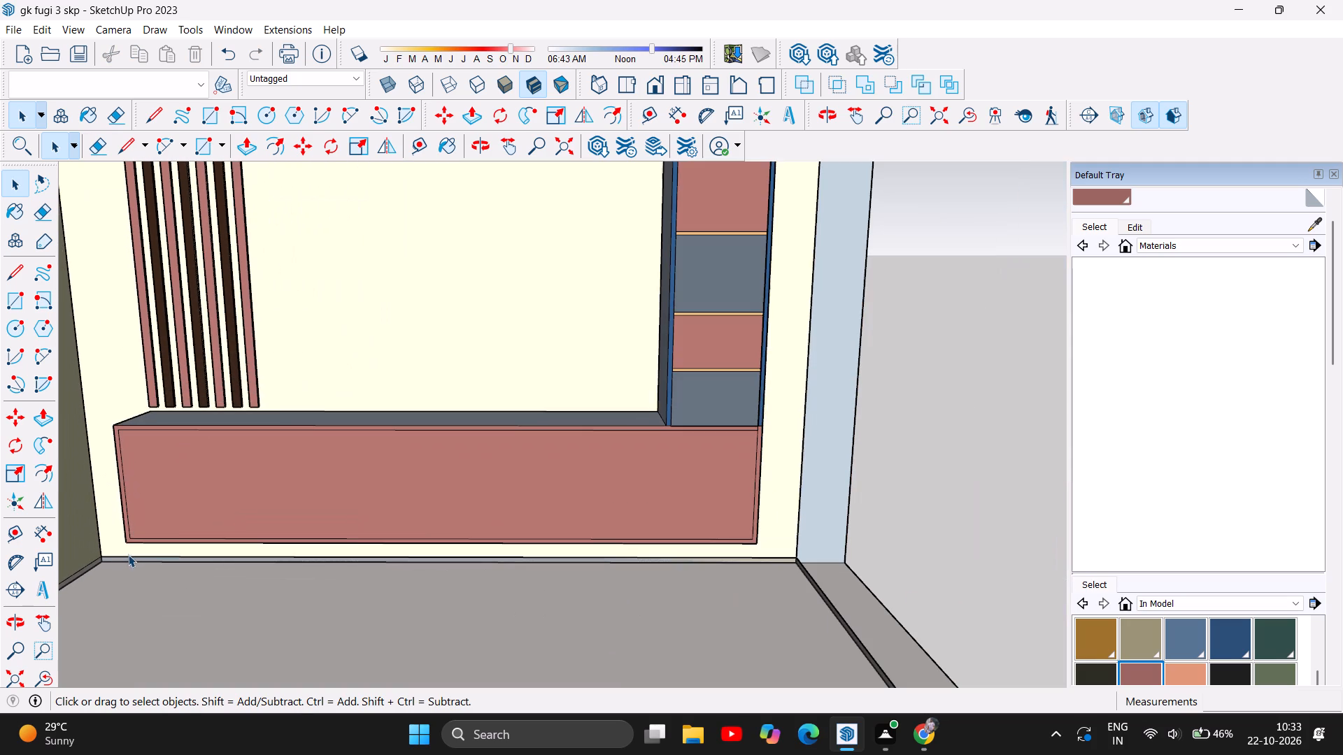
scroll(793, 468, "up", 5)
scroll(735, 389, "up", 10)
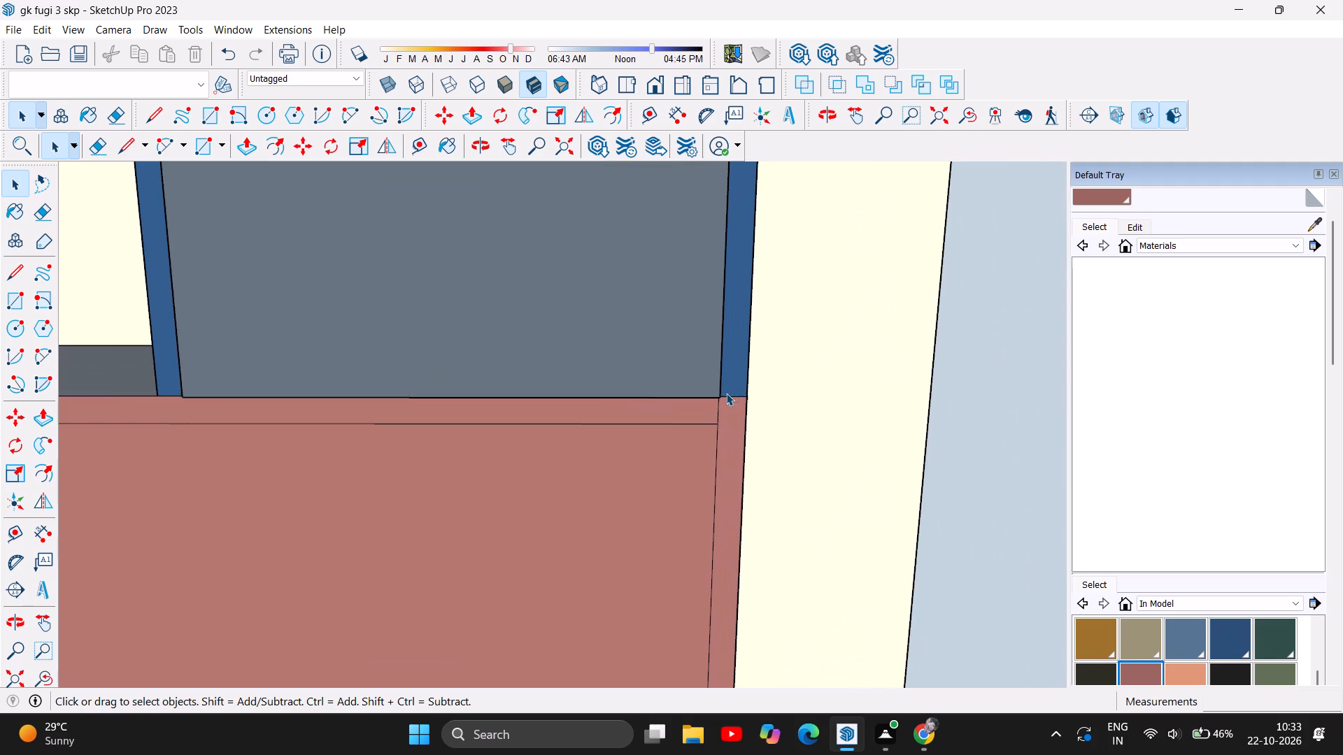
scroll(726, 393, "up", 16)
scroll(718, 419, "up", 7)
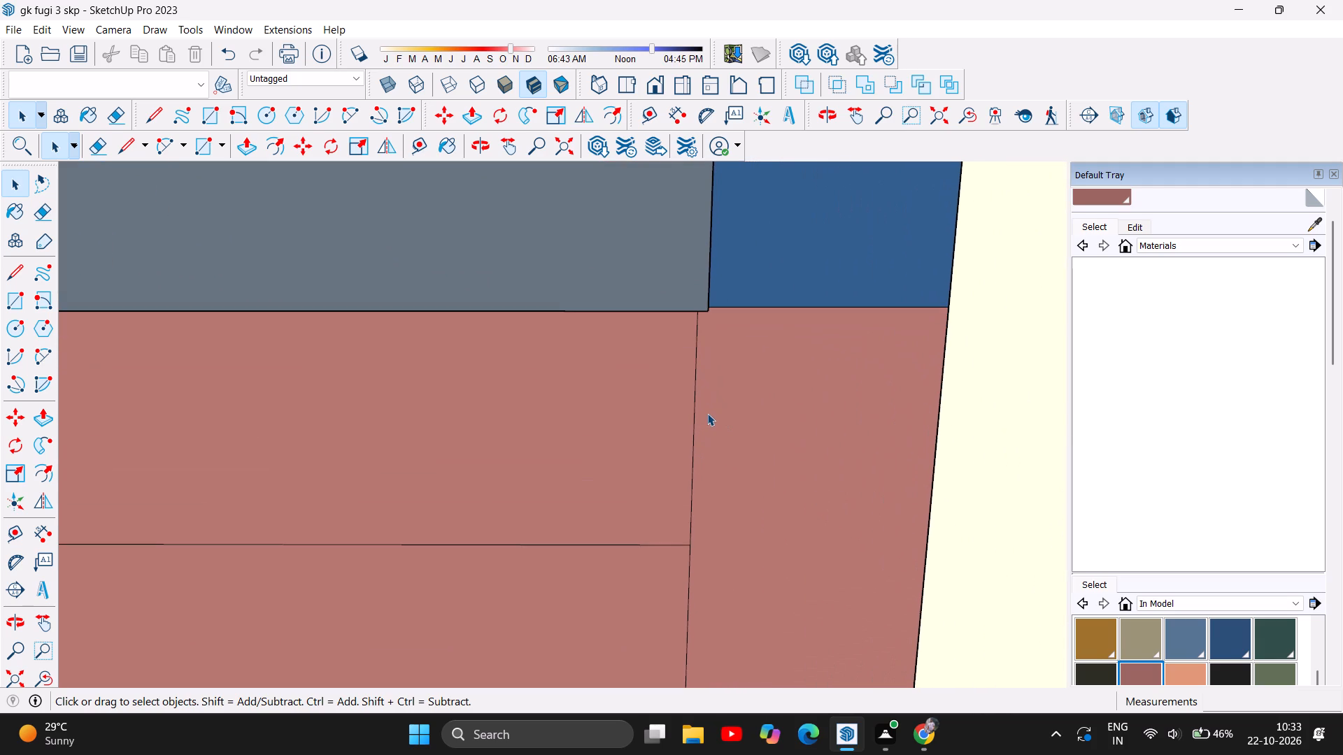
left_click(696, 417)
key("Delete")
Paint the continuous border around the merged cabinet front with the dark-blue material.
scroll(696, 417, "down", 13)
scroll(692, 417, "down", 16)
scroll(692, 417, "down", 5)
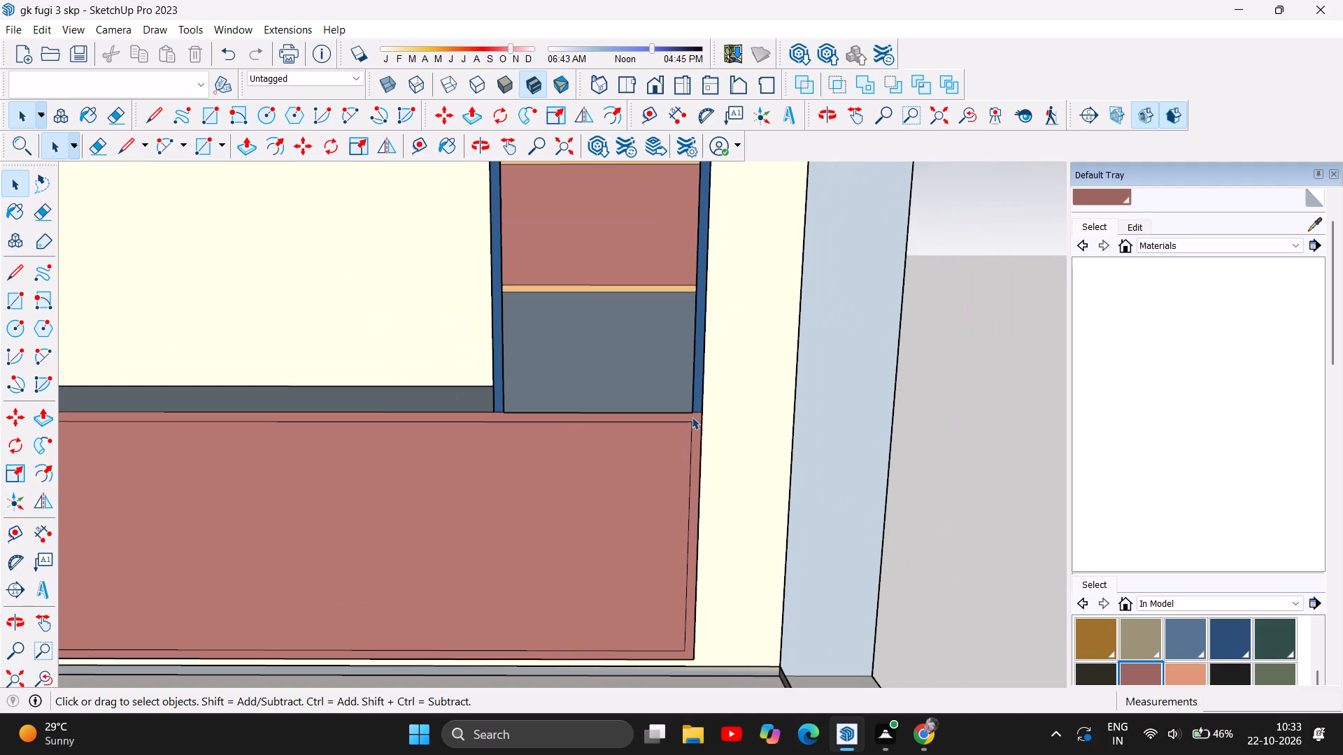
scroll(713, 440, "down", 12)
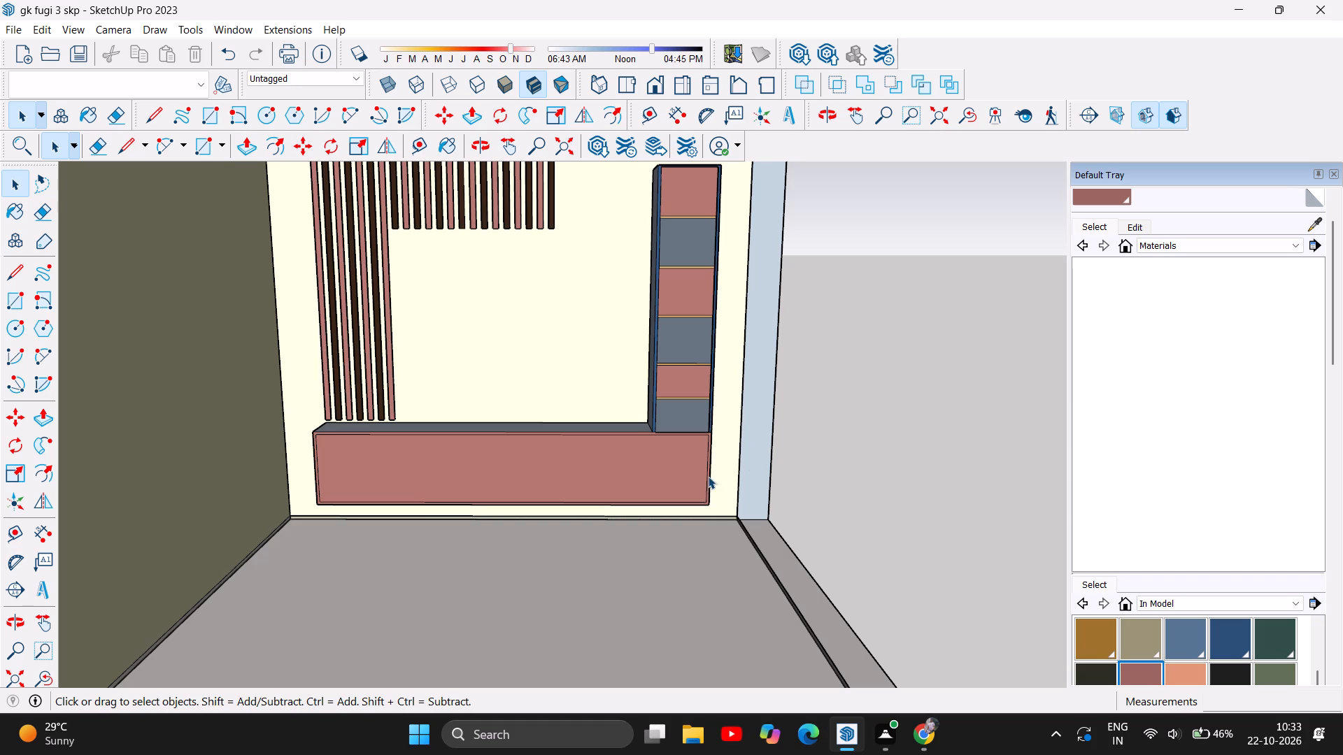
scroll(647, 461, "up", 7)
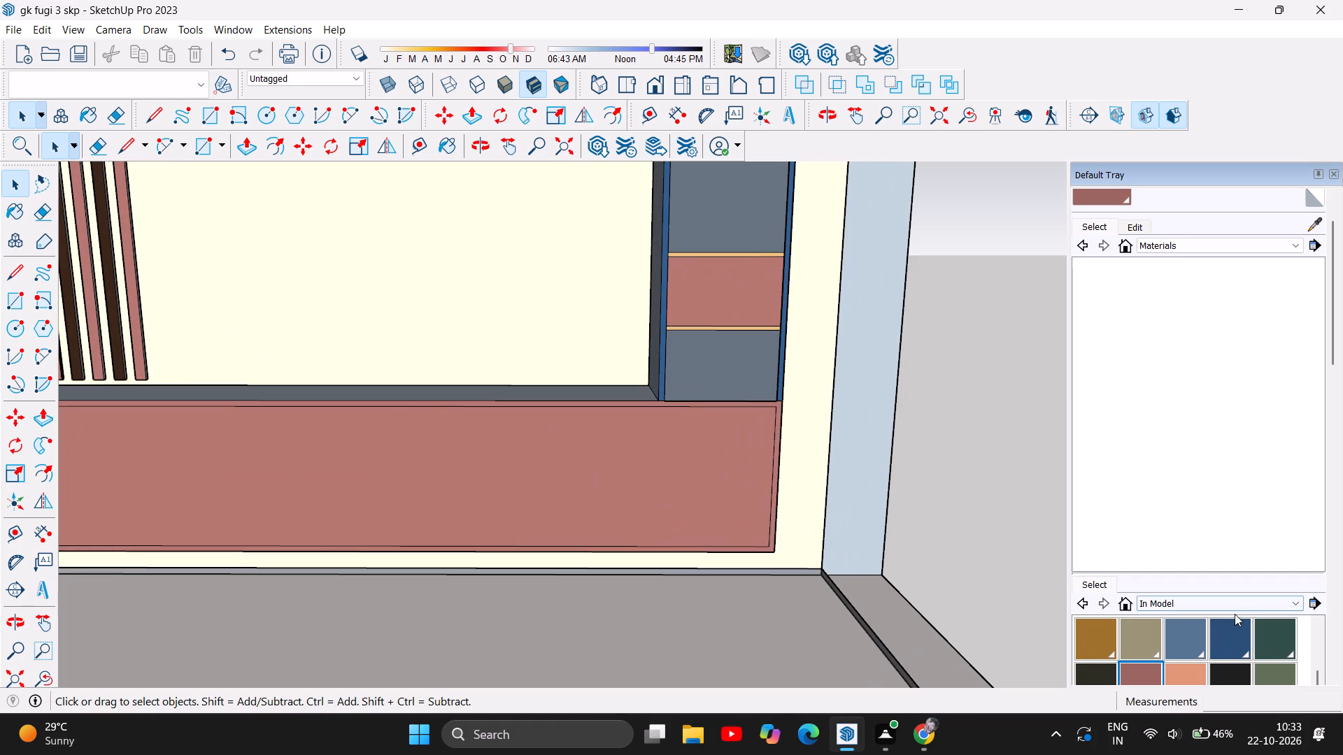
left_click(1223, 631)
scroll(726, 394, "up", 6)
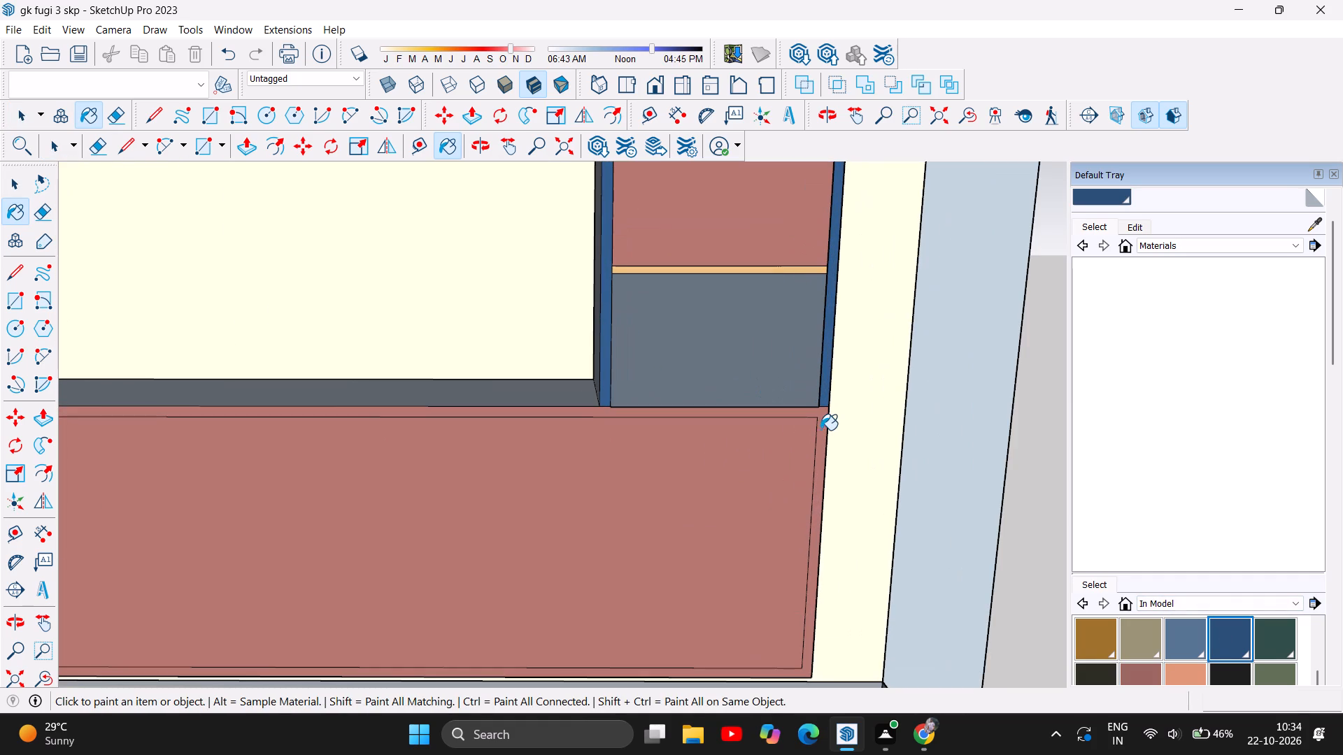
left_click(823, 430)
Examine the finished TV-unit wall from several angles, checking the cabinet's frame, the slats and the tower.
scroll(869, 394, "down", 12)
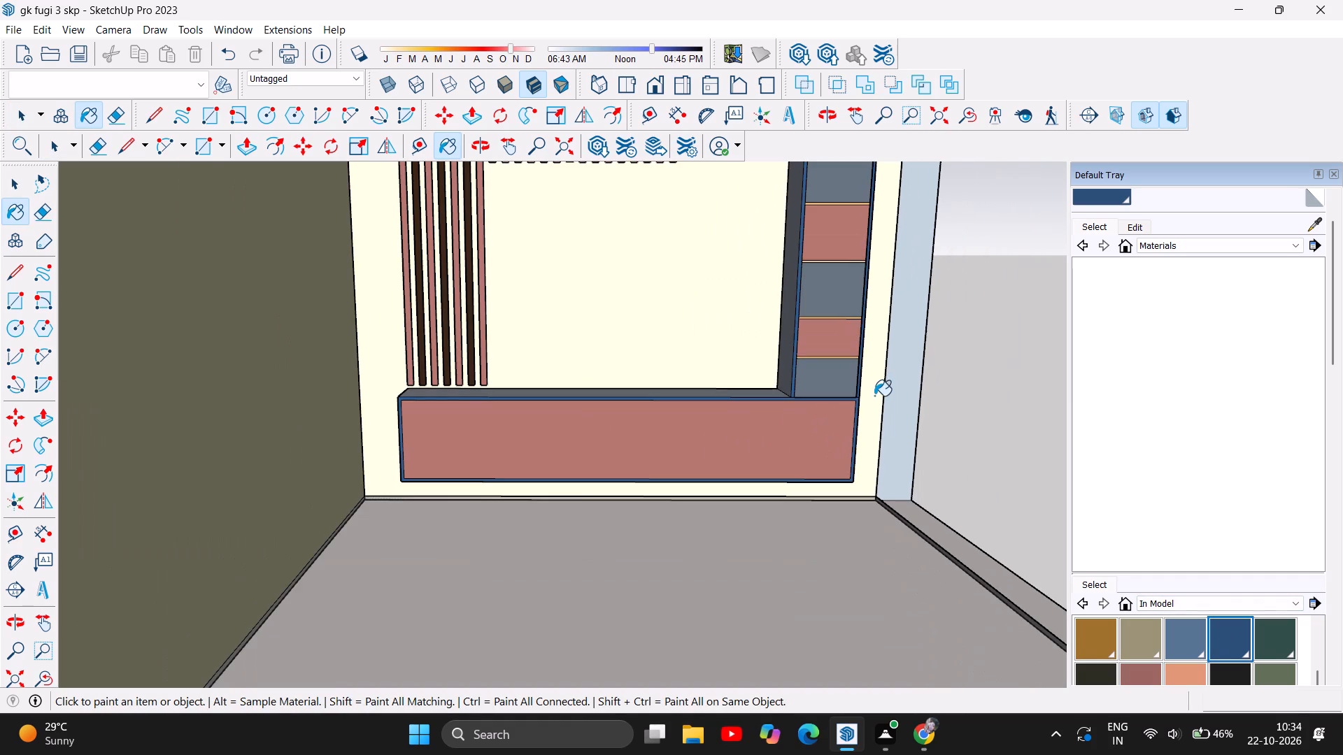
scroll(705, 467, "down", 6)
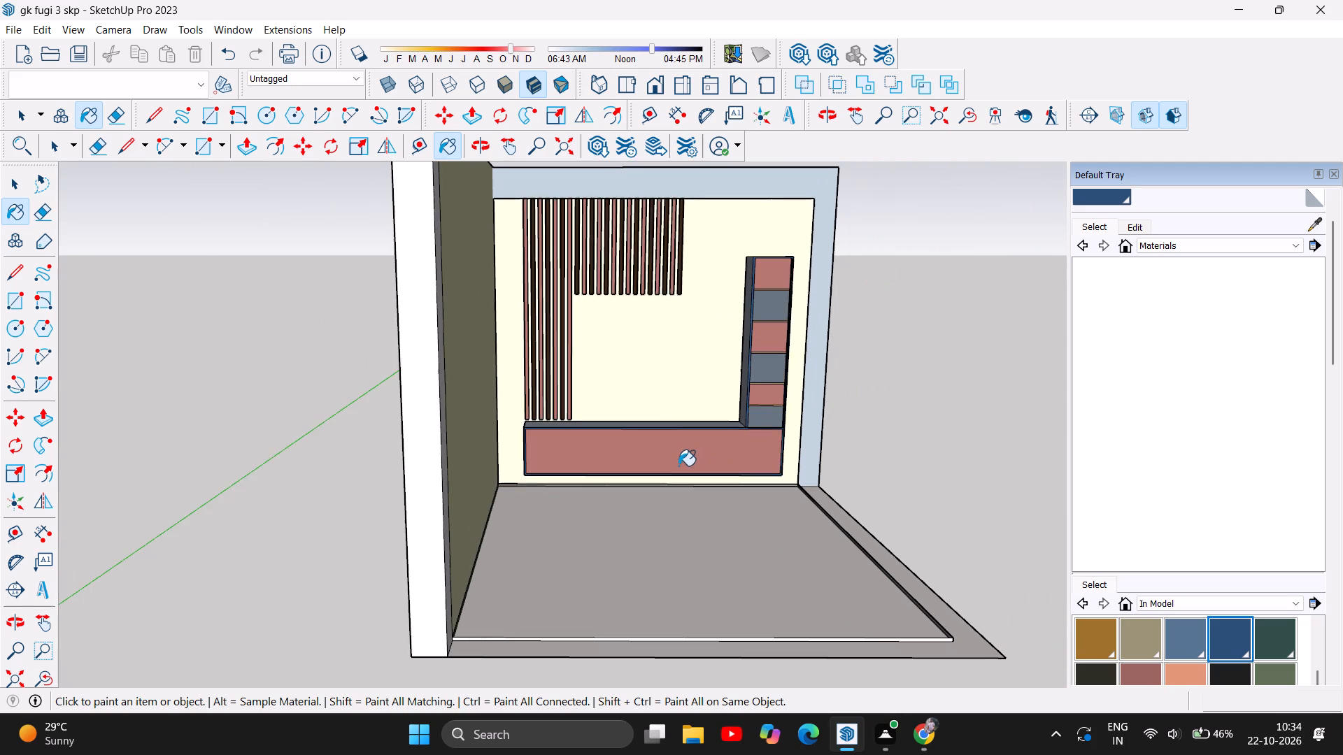
scroll(726, 438, "up", 7)
scroll(441, 417, "down", 5)
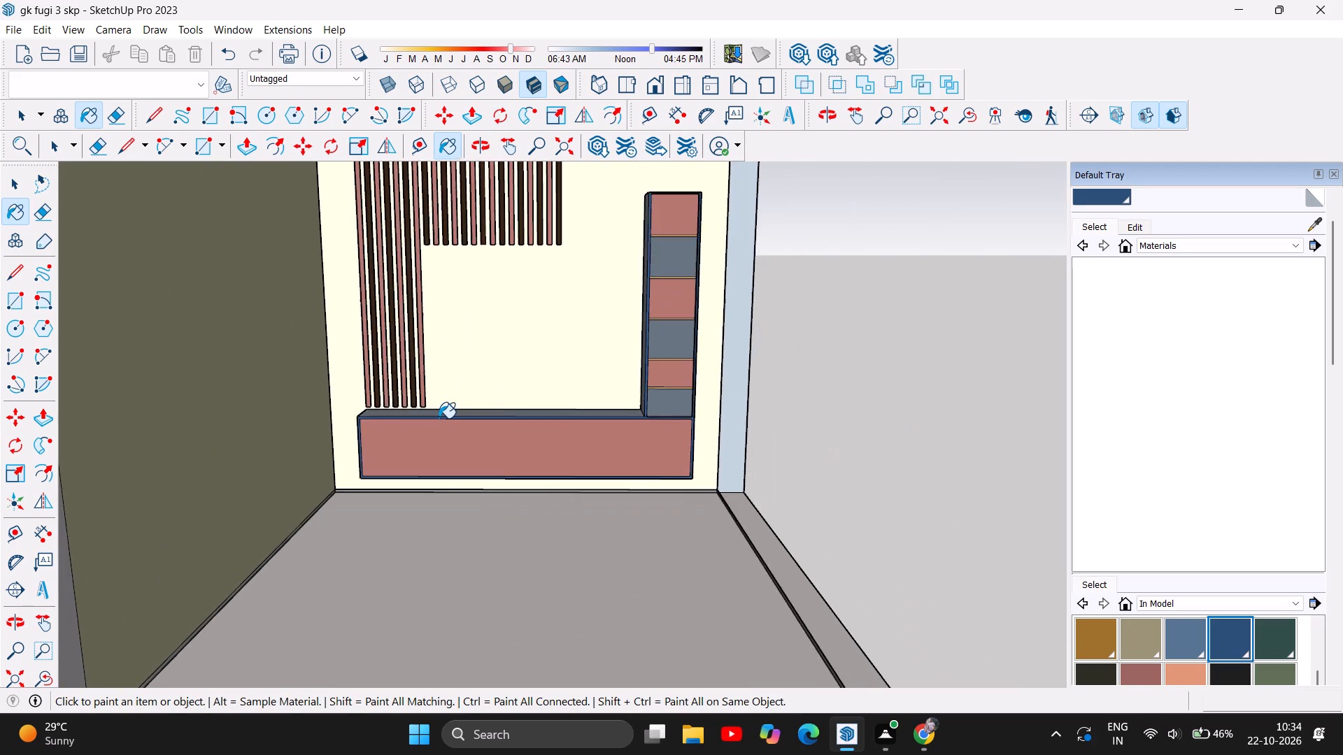
scroll(439, 418, "down", 5)
left_click(474, 145)
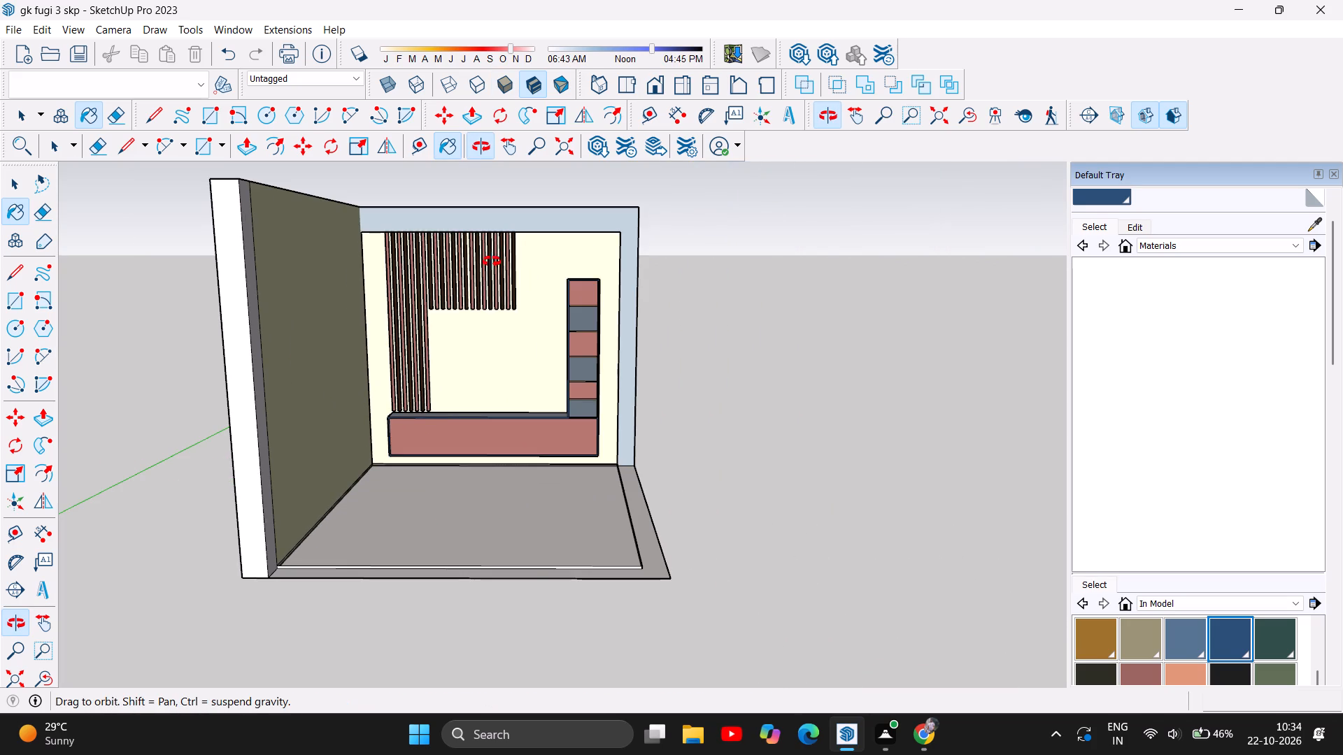
left_click_drag(492, 332, 516, 343)
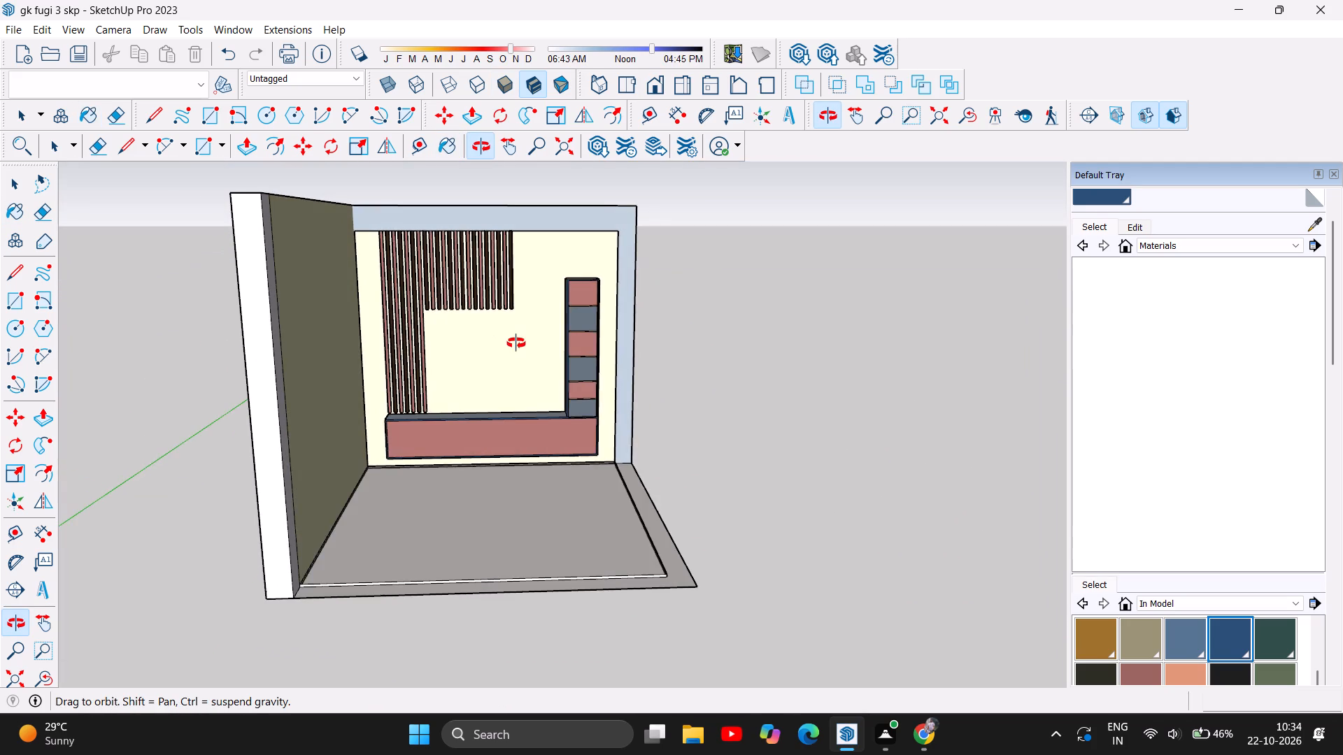
left_click_drag(516, 343, 515, 343)
scroll(480, 435, "up", 7)
left_click_drag(446, 520, 448, 516)
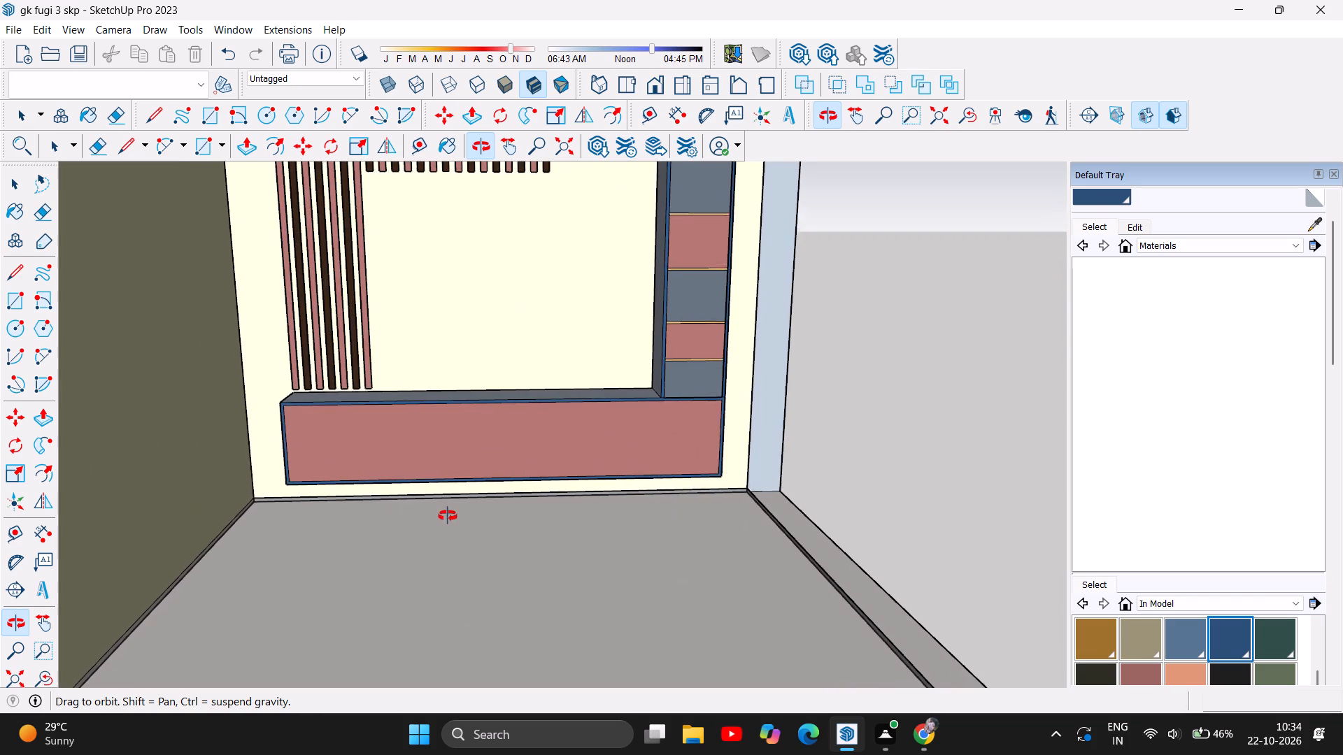
left_click_drag(448, 516, 482, 387)
left_click_drag(467, 438, 484, 504)
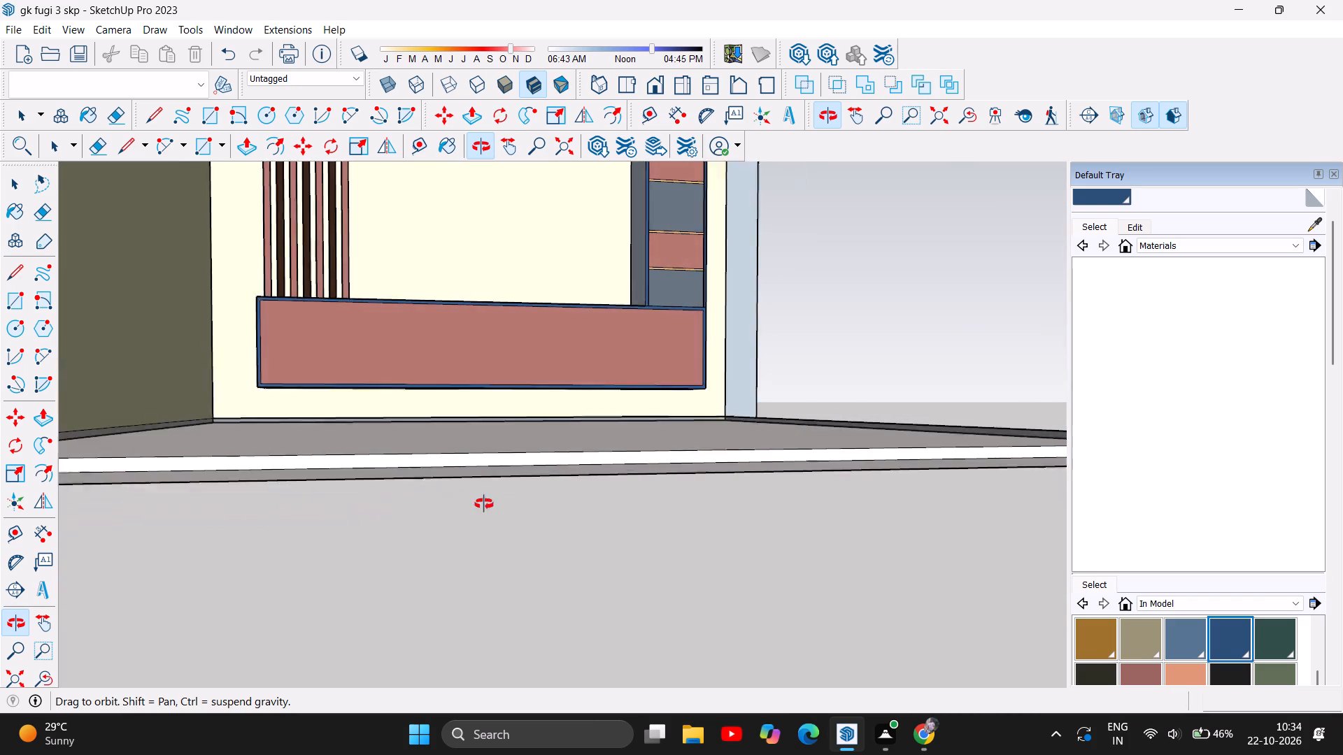
left_click_drag(484, 504, 418, 568)
scroll(478, 512, "down", 6)
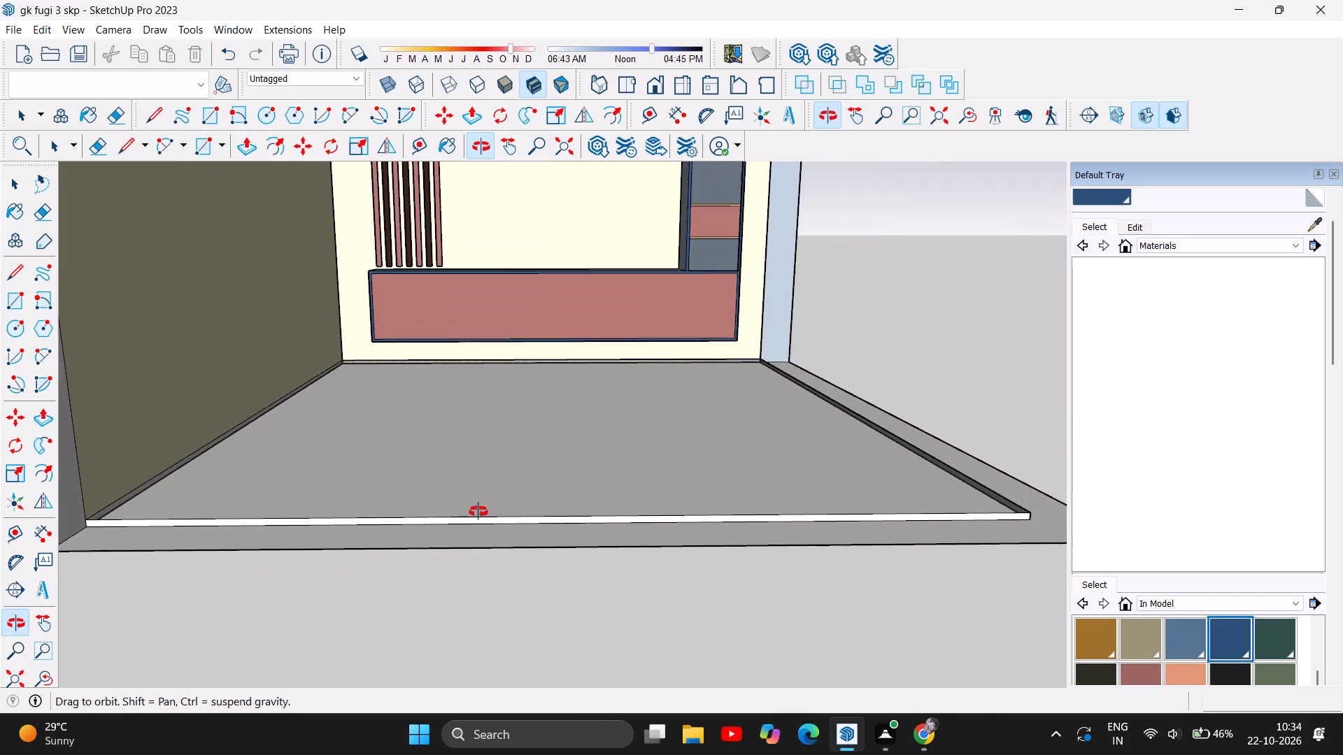
scroll(483, 508, "down", 11)
left_click_drag(564, 299, 441, 281)
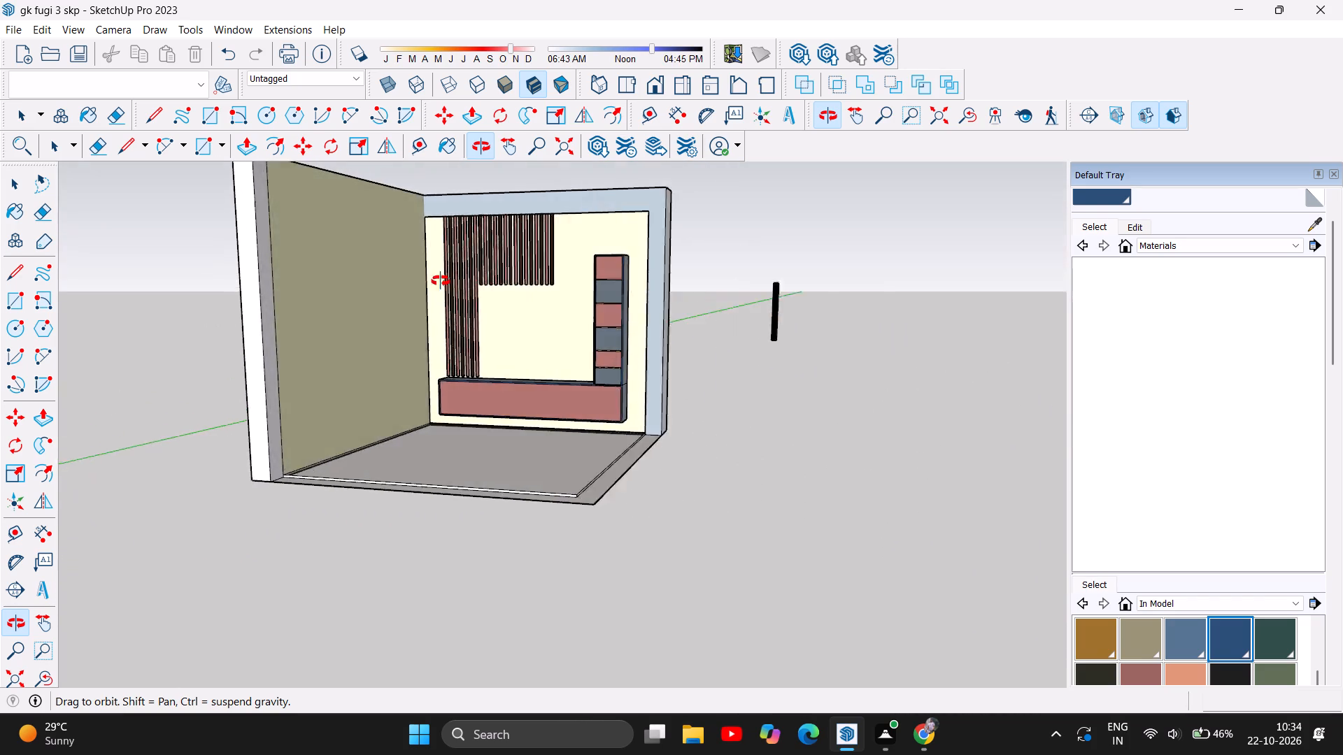
left_click_drag(441, 281, 584, 321)
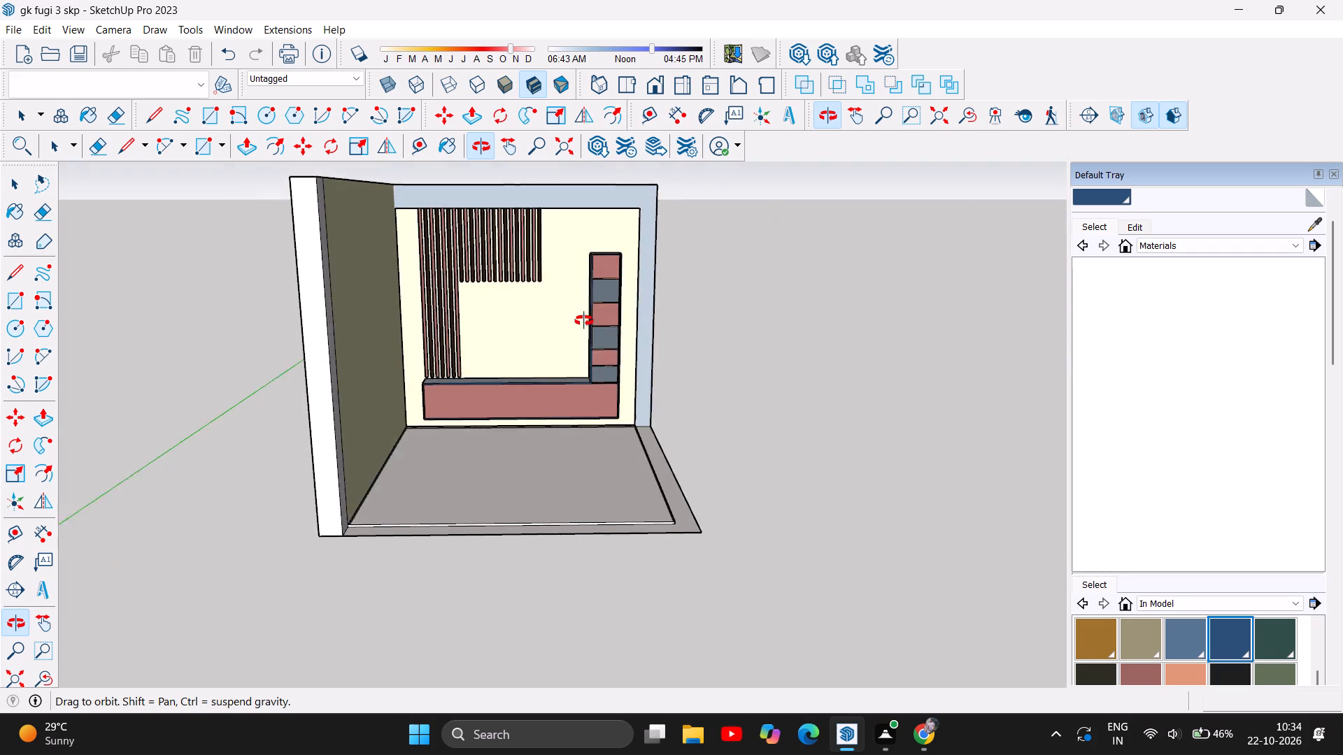
left_click_drag(584, 321, 581, 321)
scroll(482, 268, "up", 5)
scroll(581, 438, "up", 2)
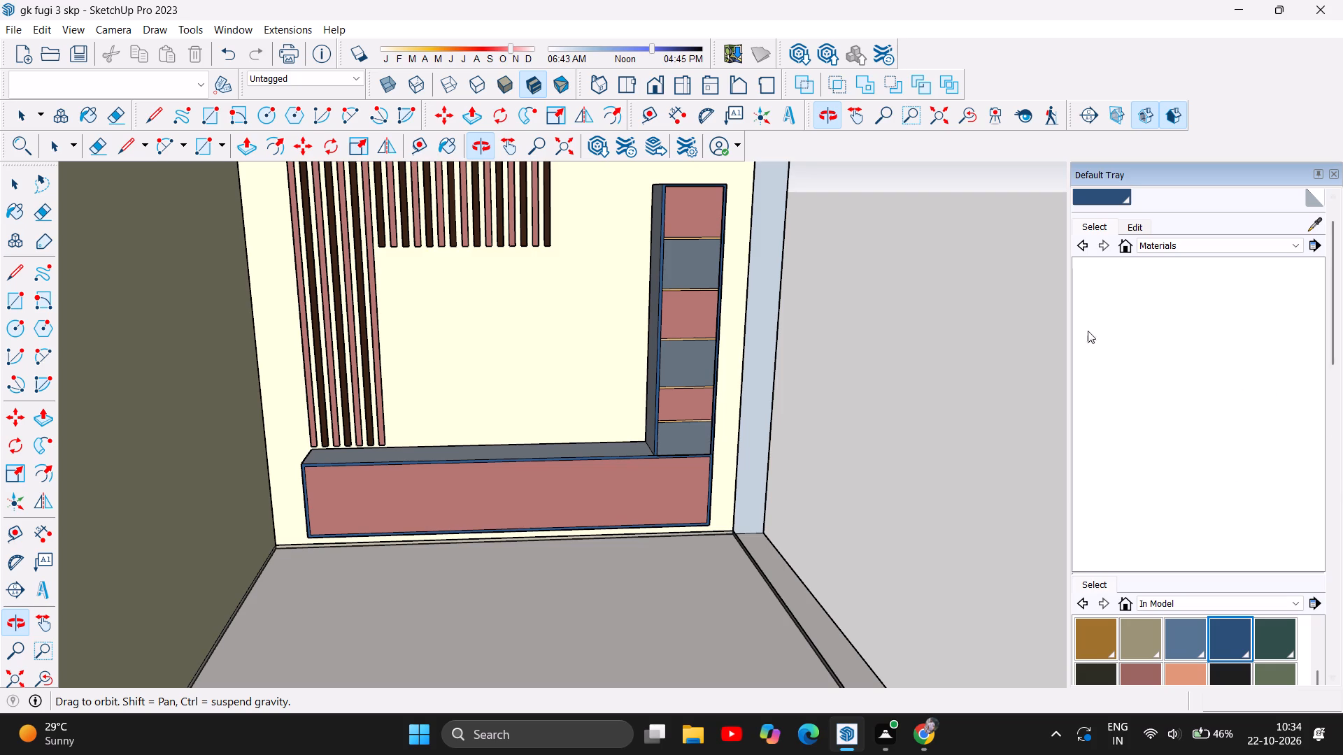
Push/Pull the cabinet's recessed slat-side end face outward 3/4", flush with the overhanging top and bottom panels.
left_click_drag(473, 476, 579, 438)
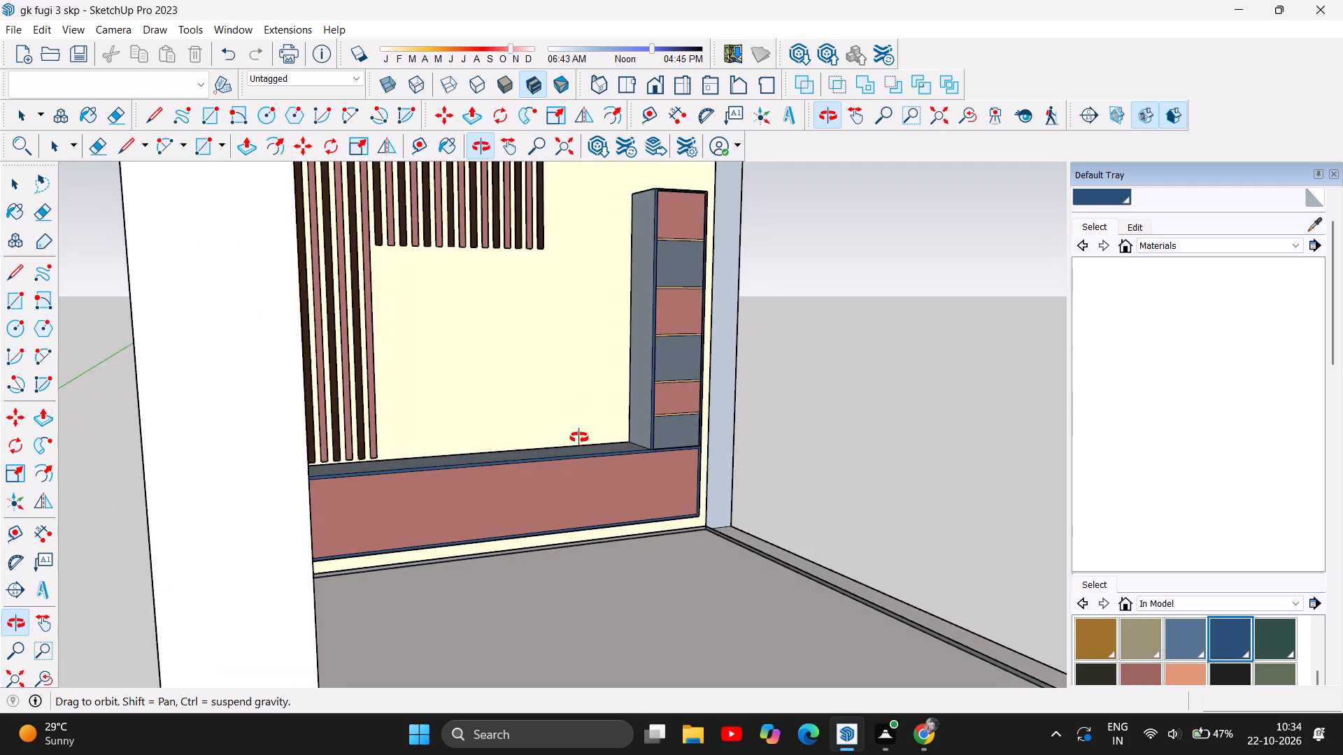
left_click_drag(579, 438, 544, 450)
scroll(316, 472, "up", 3)
scroll(257, 524, "up", 4)
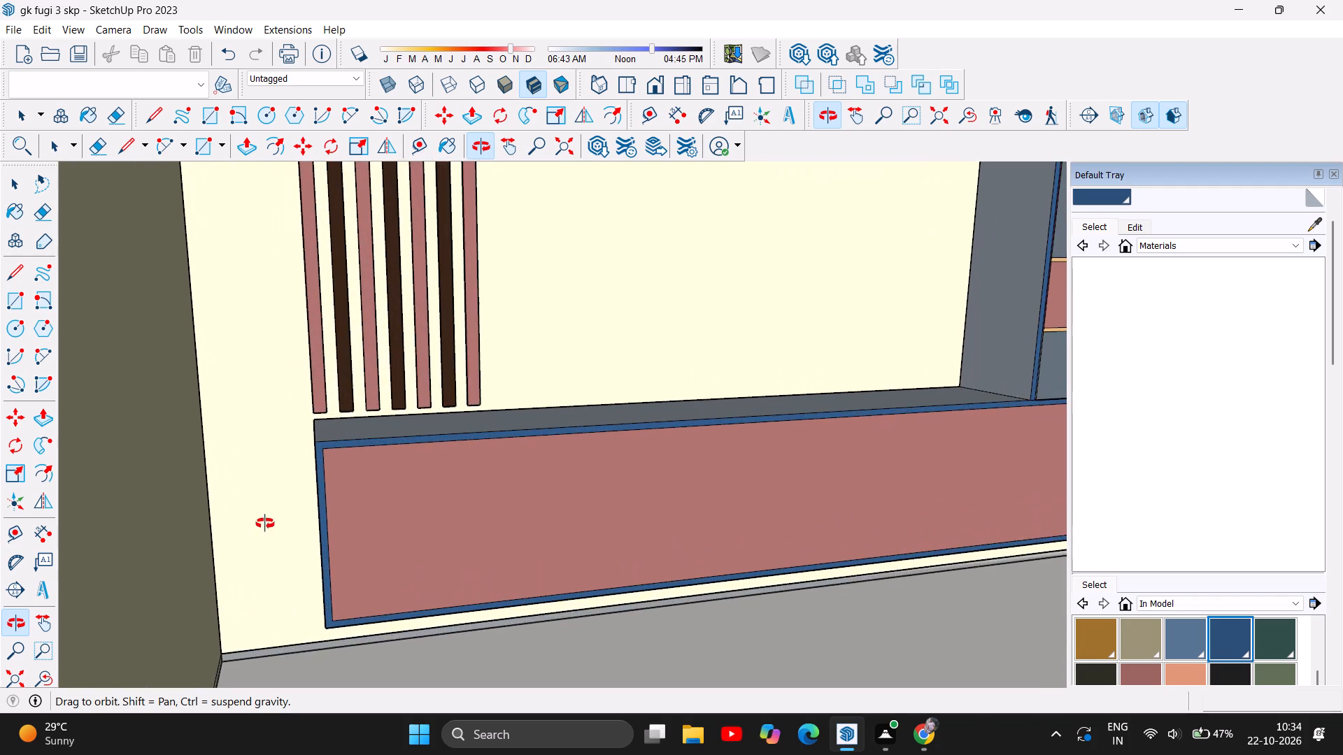
scroll(265, 524, "up", 2)
left_click_drag(302, 524, 329, 537)
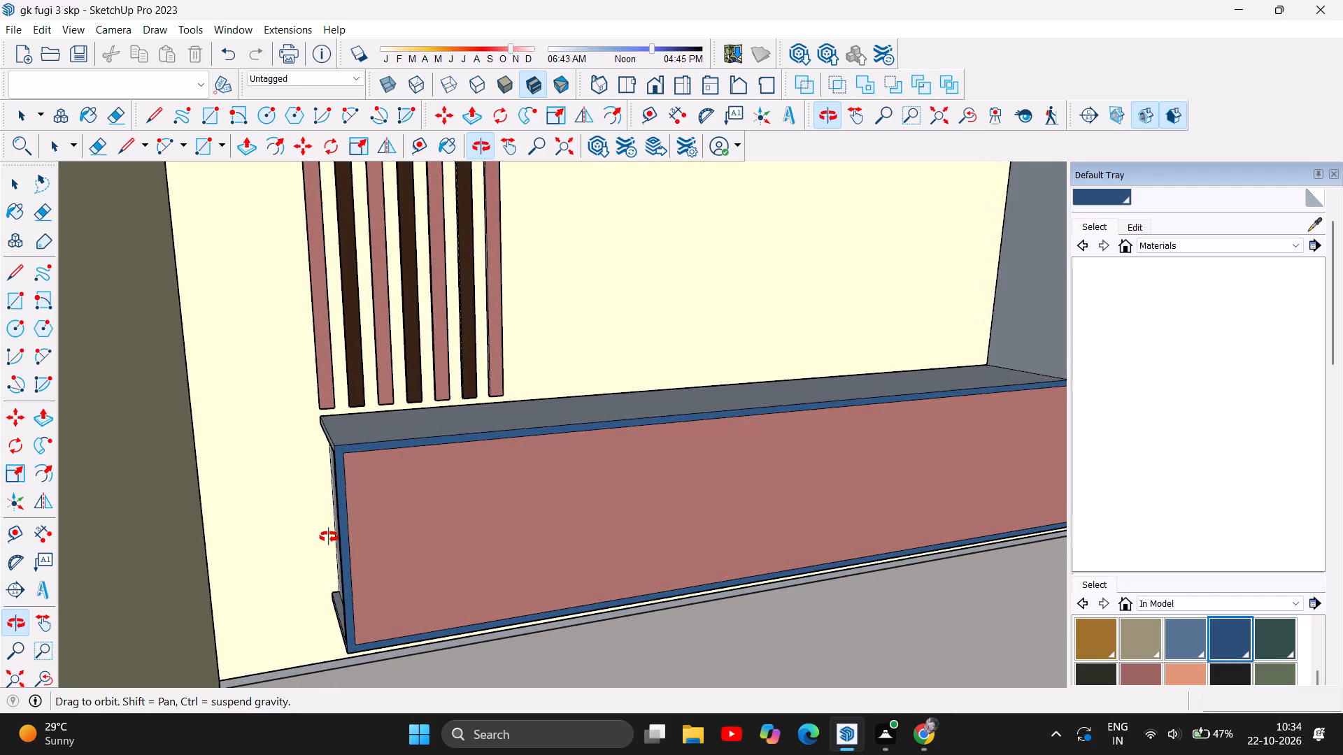
left_click_drag(329, 537, 361, 547)
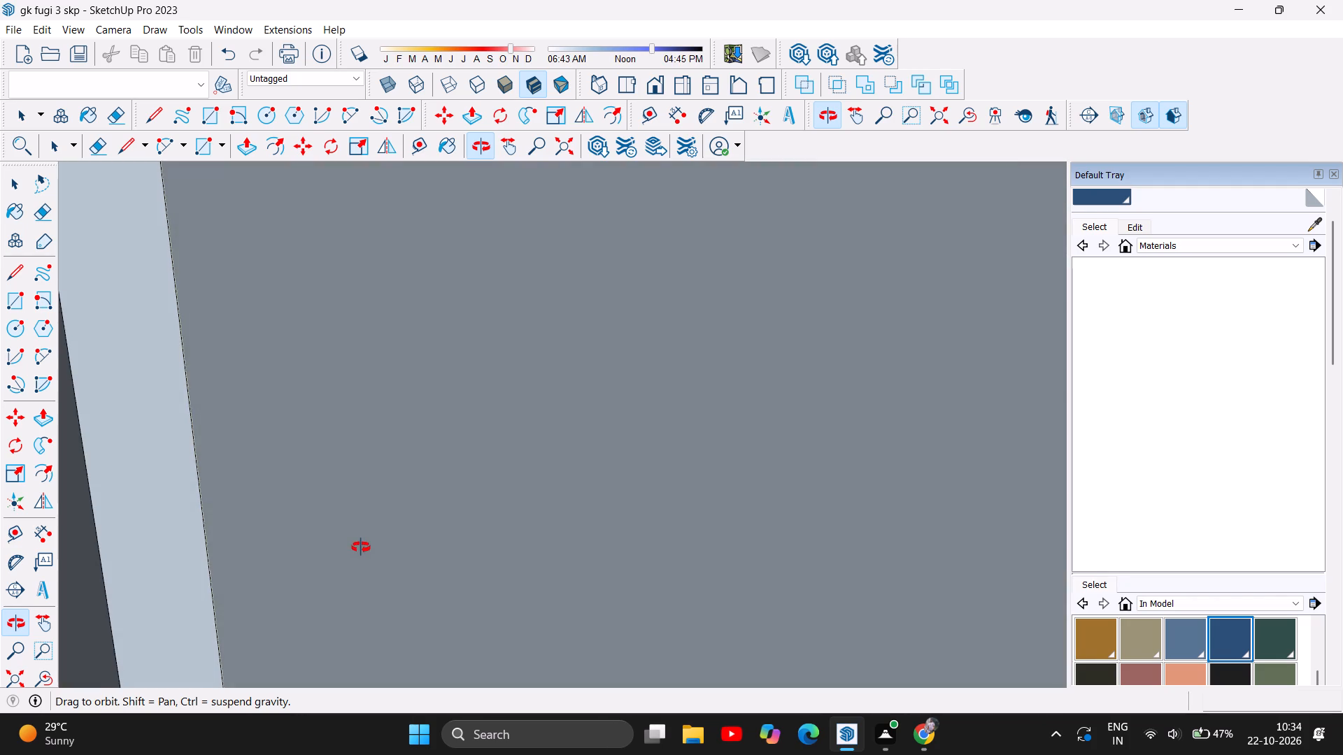
left_click_drag(361, 547, 336, 545)
scroll(332, 541, "up", 6)
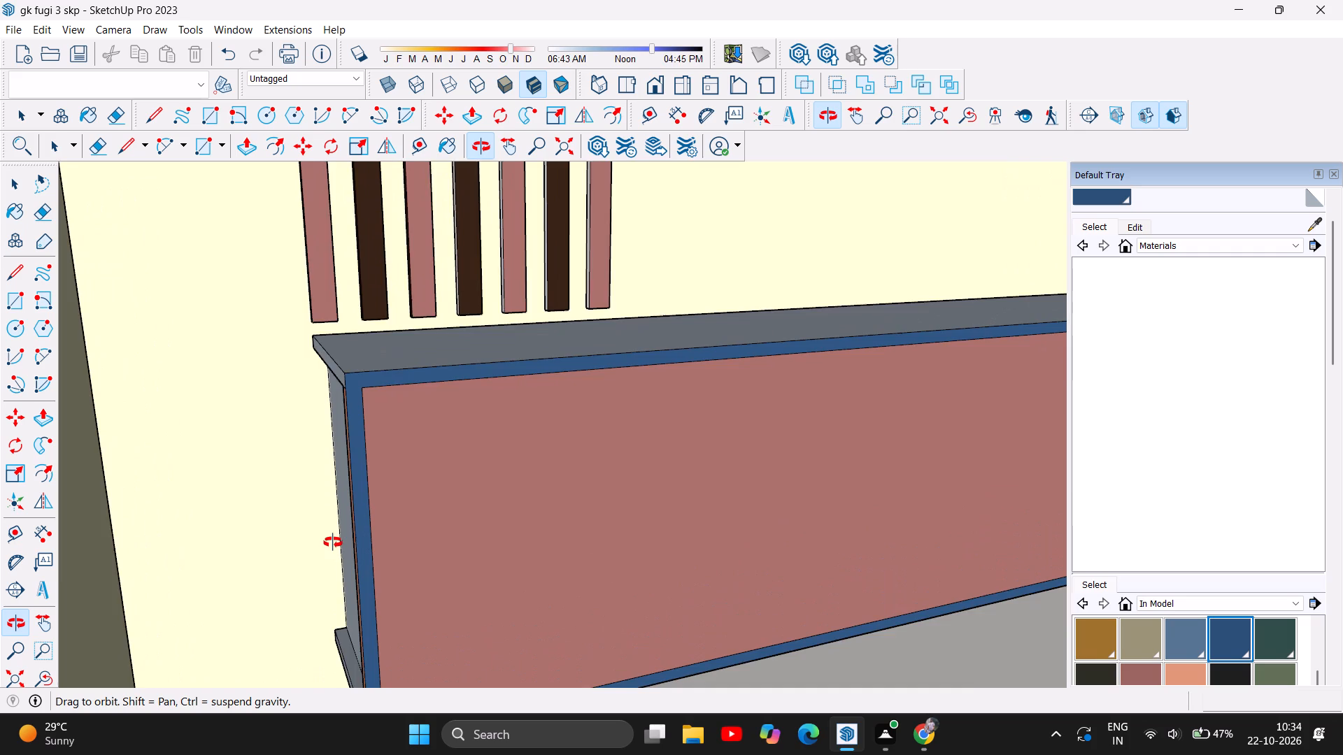
scroll(333, 542, "up", 2)
left_click_drag(314, 546, 332, 565)
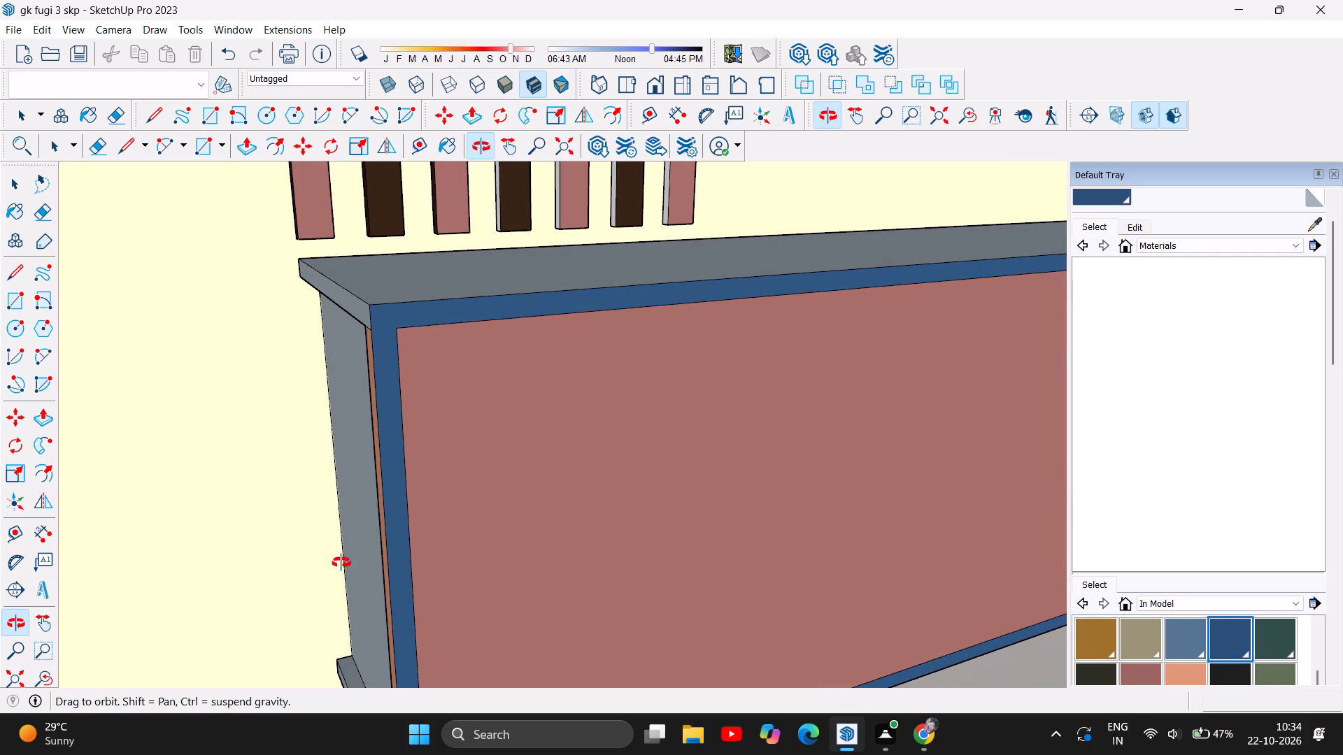
scroll(312, 440, "down", 2)
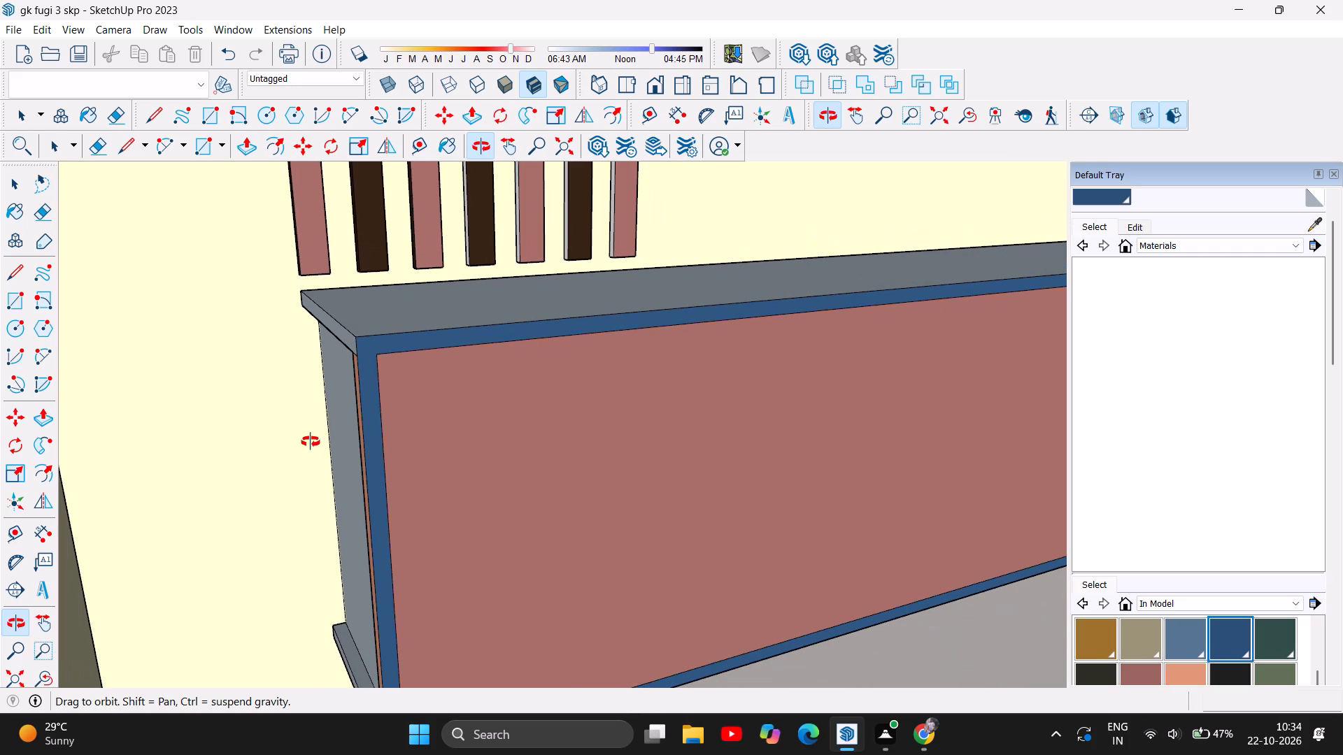
left_click(249, 153)
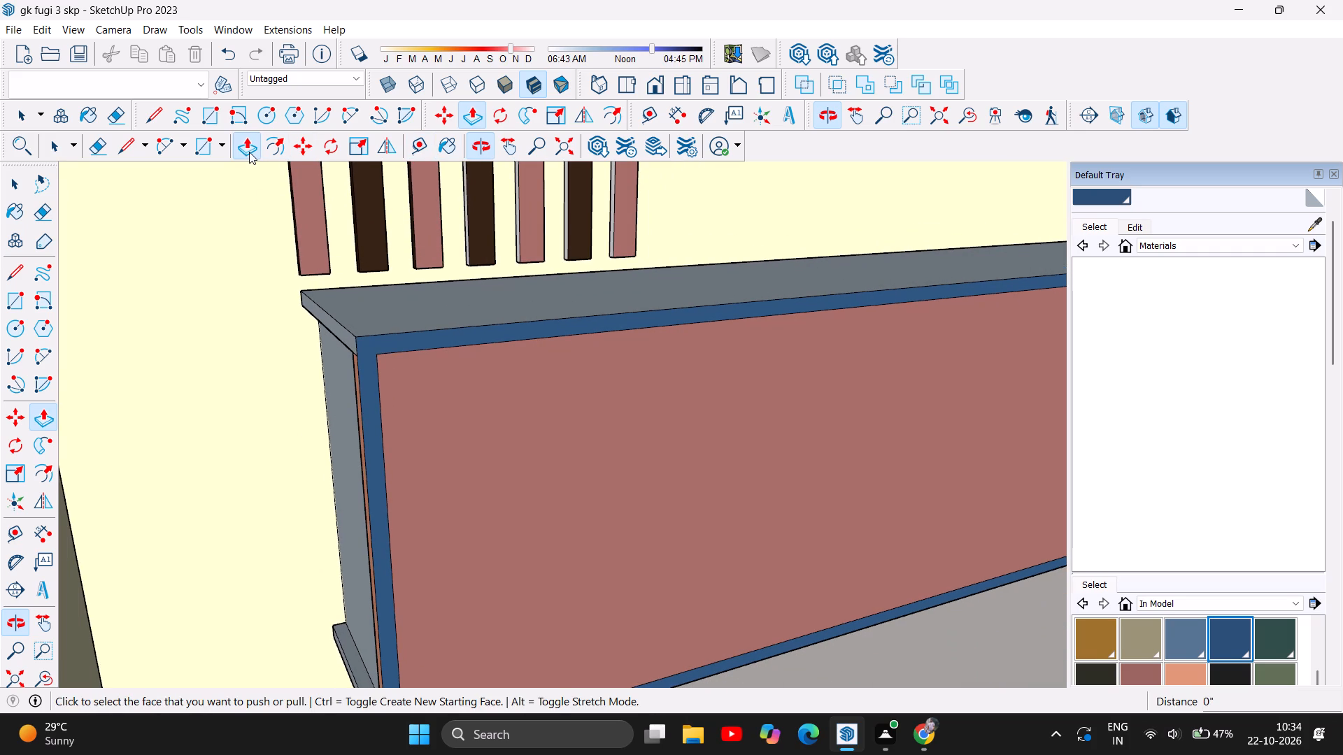
left_click_drag(343, 418, 336, 418)
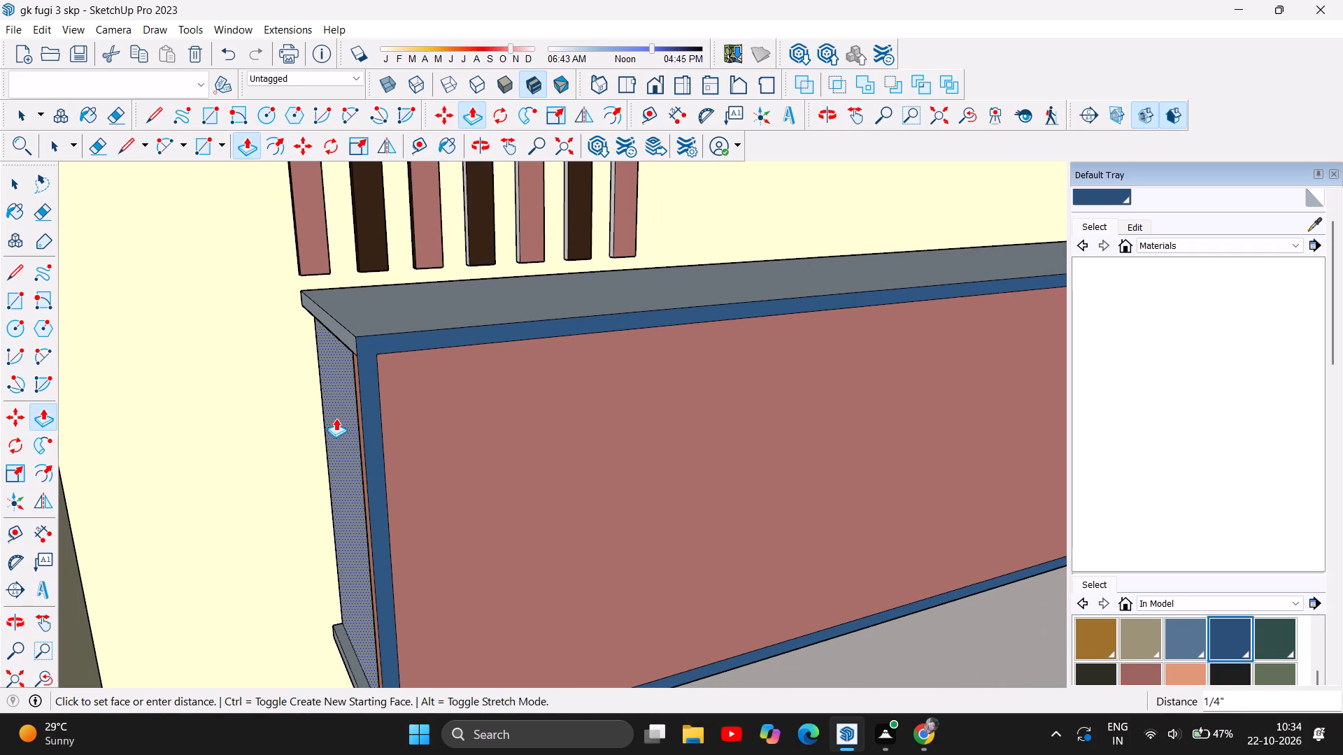
left_click_drag(336, 418, 321, 422)
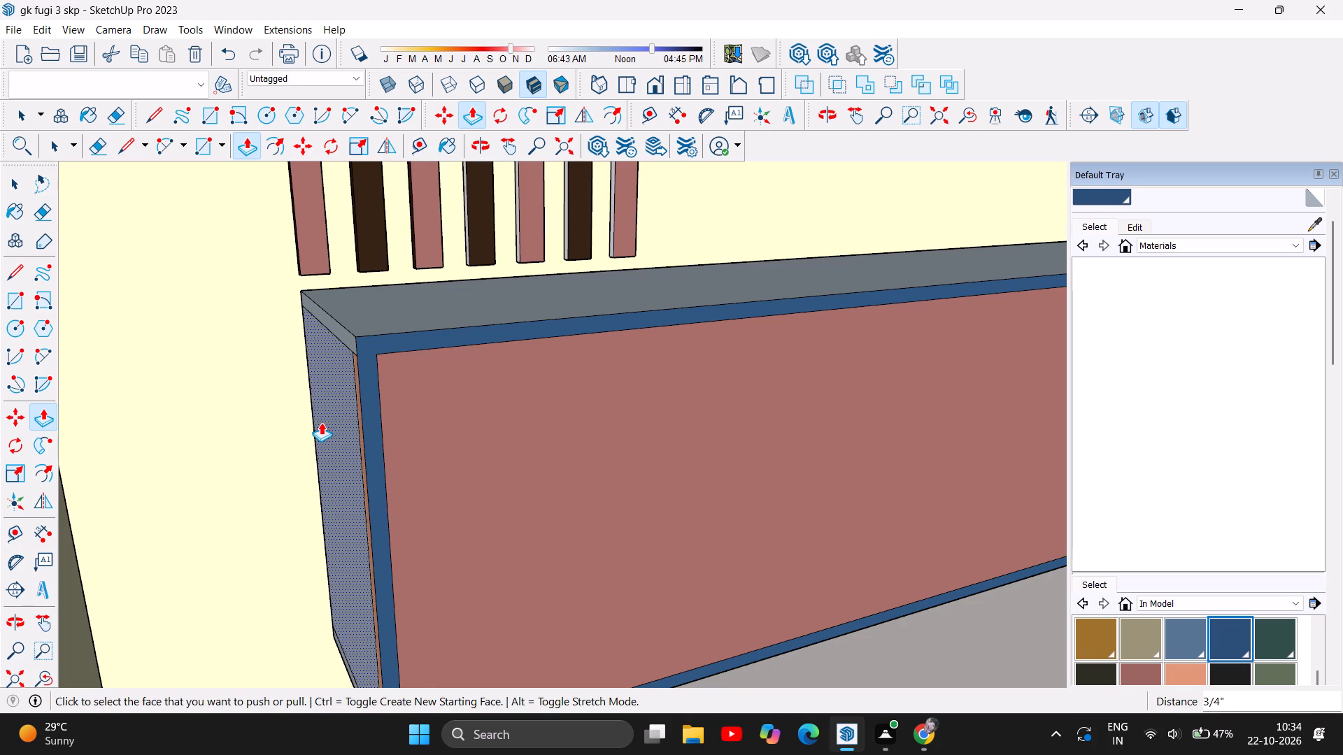
Examine the cabinet's slat-side end and the whole TV-unit wall from farther back in the room.
scroll(345, 260, "down", 9)
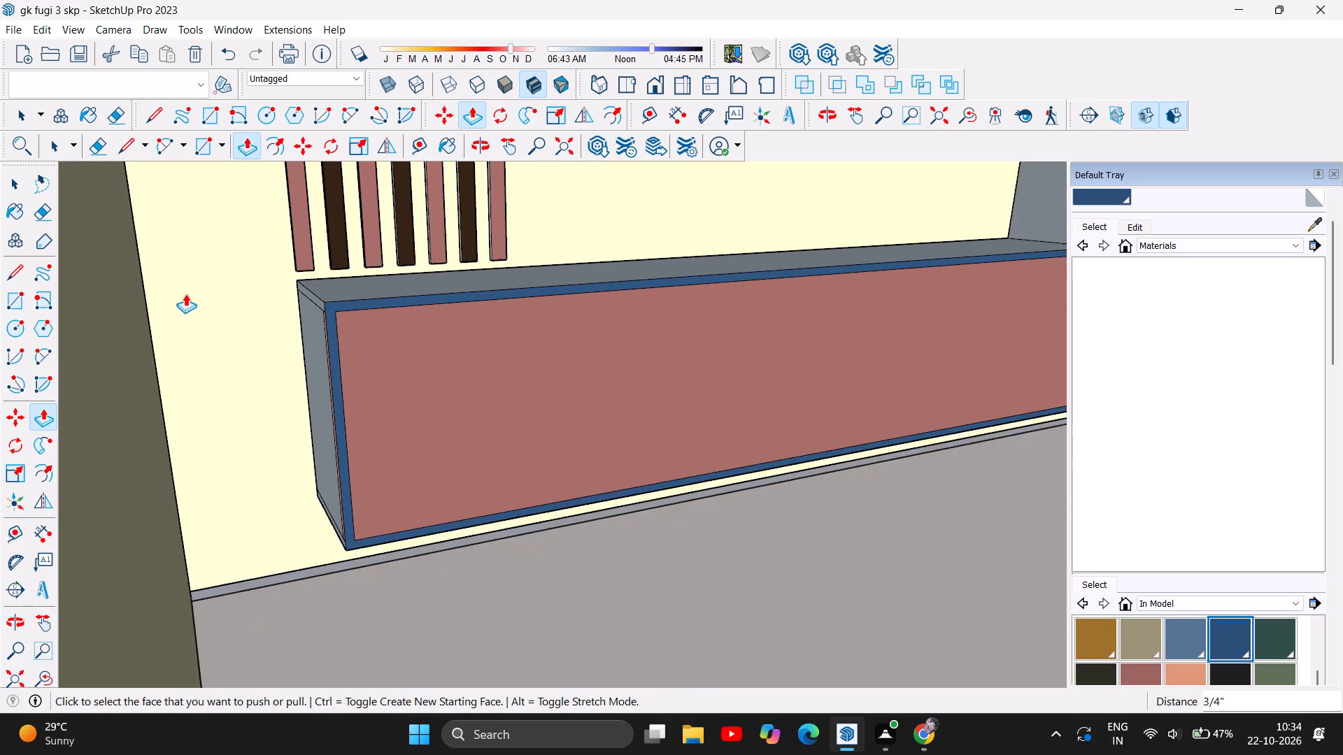
scroll(185, 294, "down", 12)
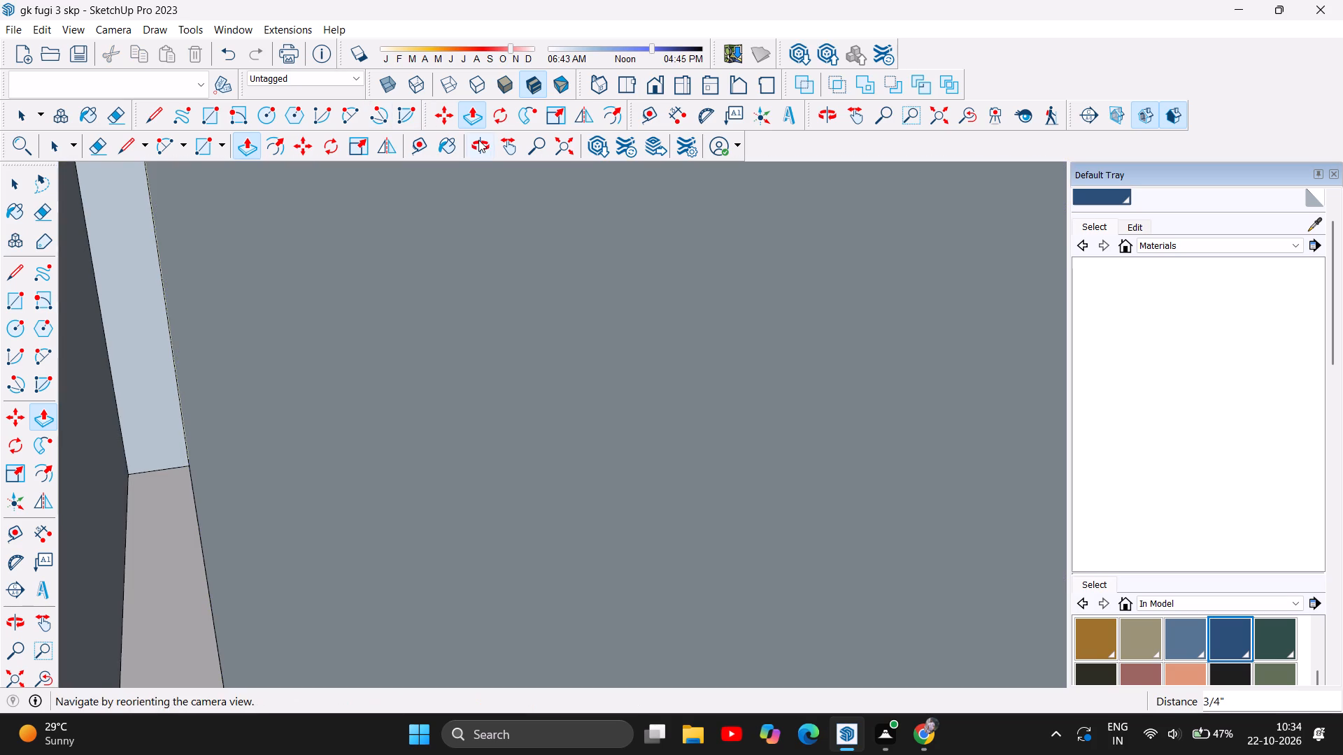
left_click(478, 140)
left_click_drag(690, 364, 475, 323)
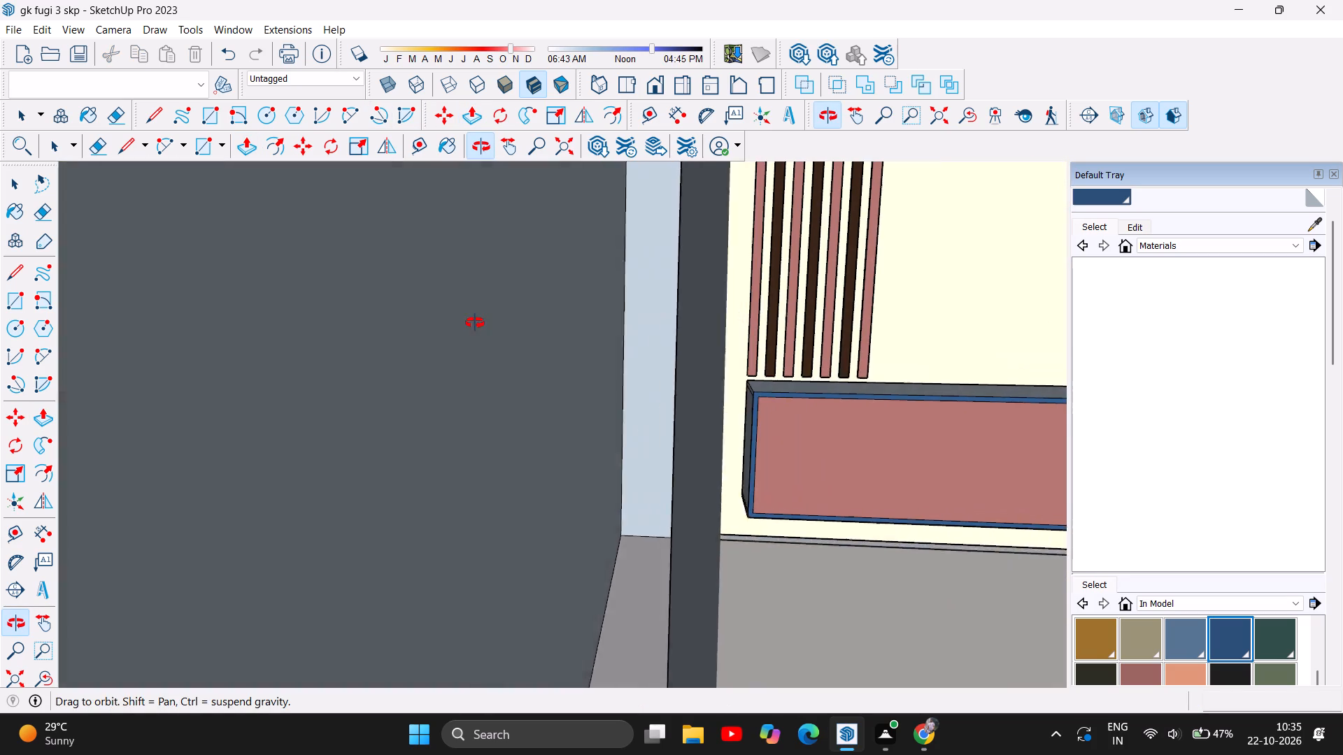
left_click_drag(475, 323, 465, 321)
scroll(512, 327, "down", 10)
scroll(746, 373, "down", 3)
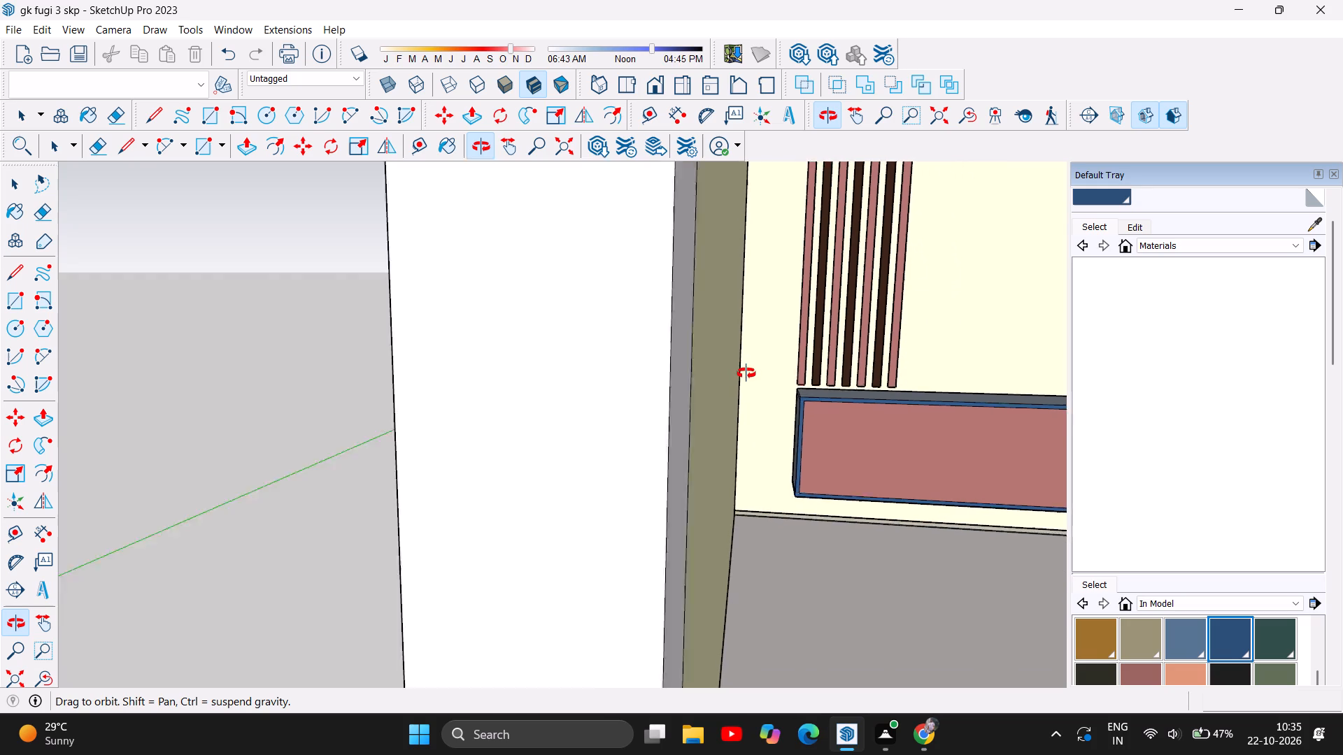
scroll(746, 373, "down", 15)
scroll(1022, 373, "up", 6)
scroll(688, 261, "up", 5)
Switch to 3D Warehouse in Chrome and search its models for "tv".
left_click(910, 742)
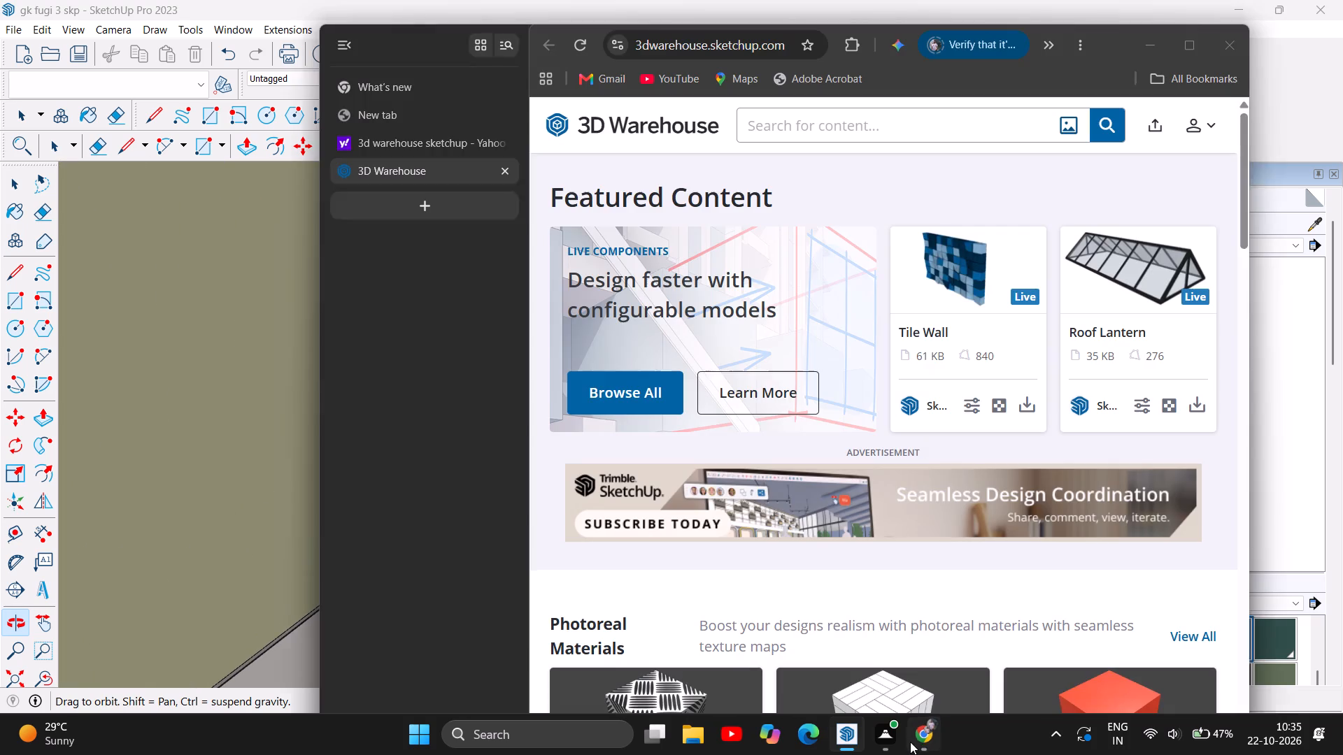
left_click(821, 120)
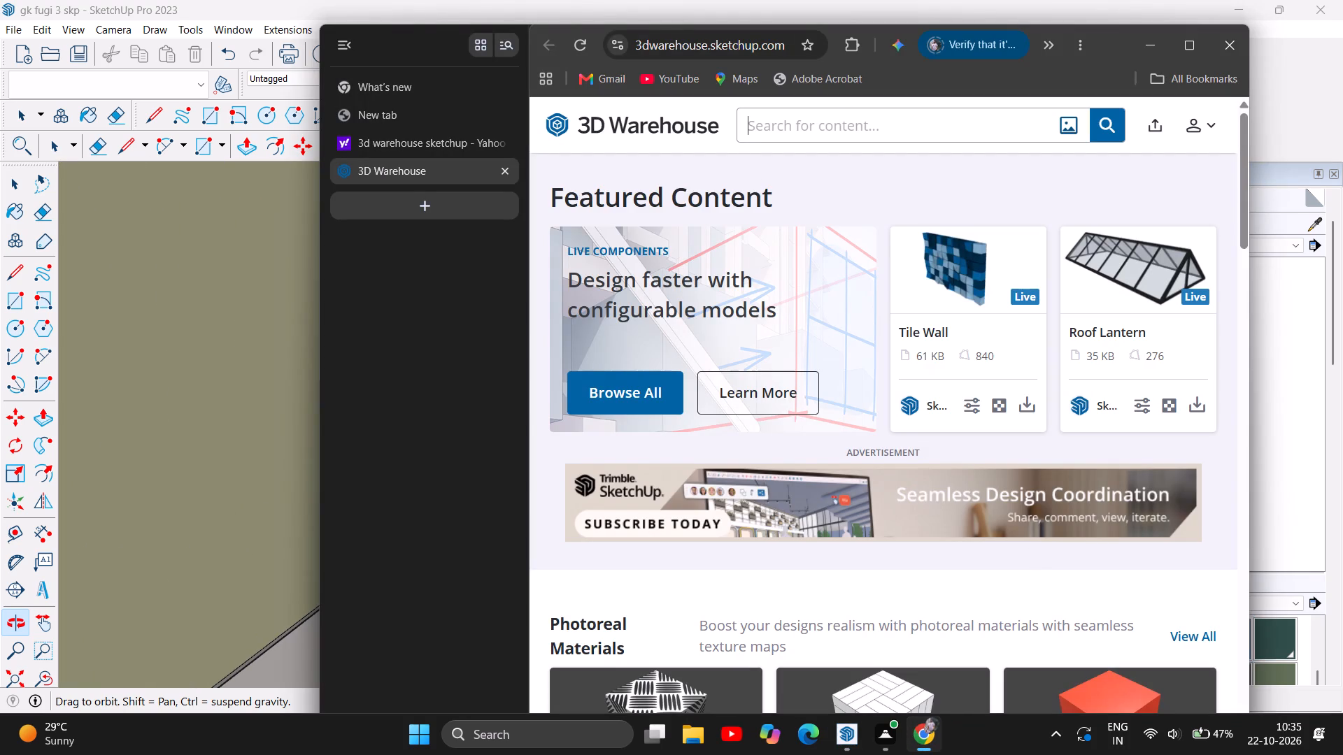
key("t")
key("v")
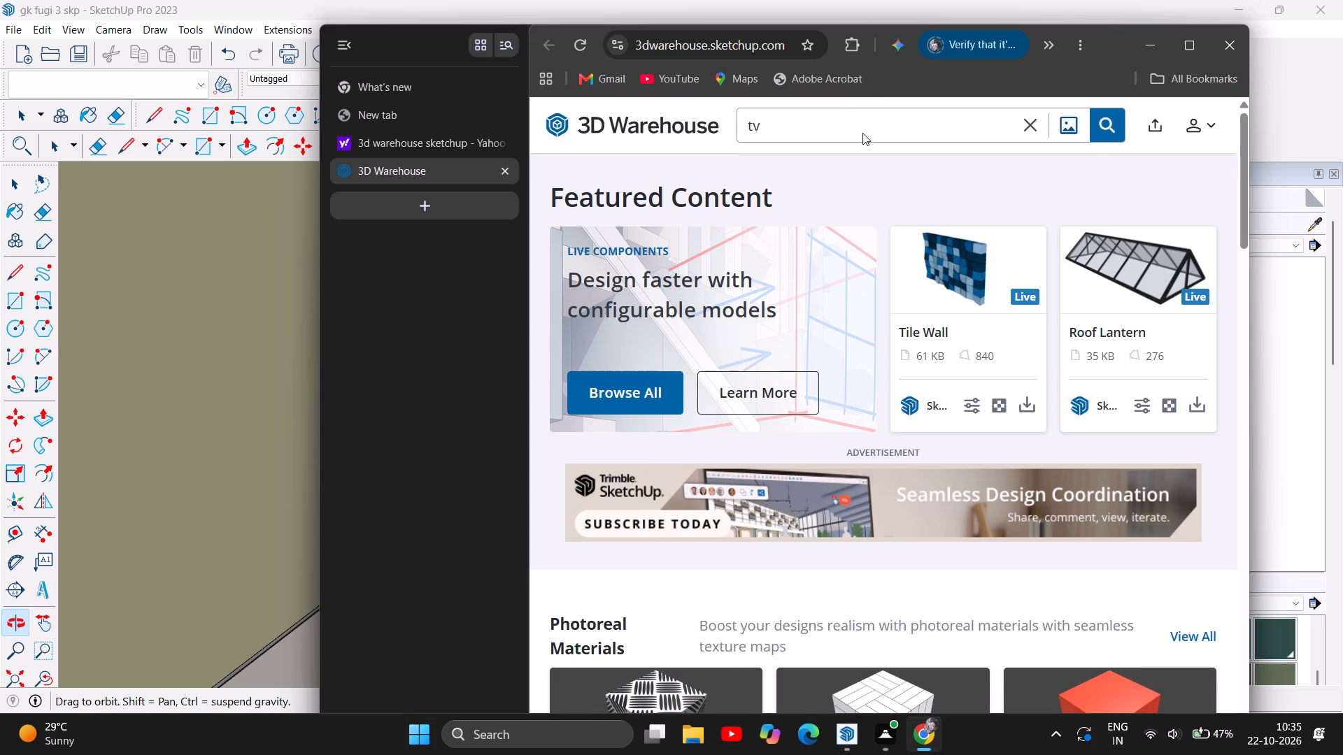
left_click(1111, 112)
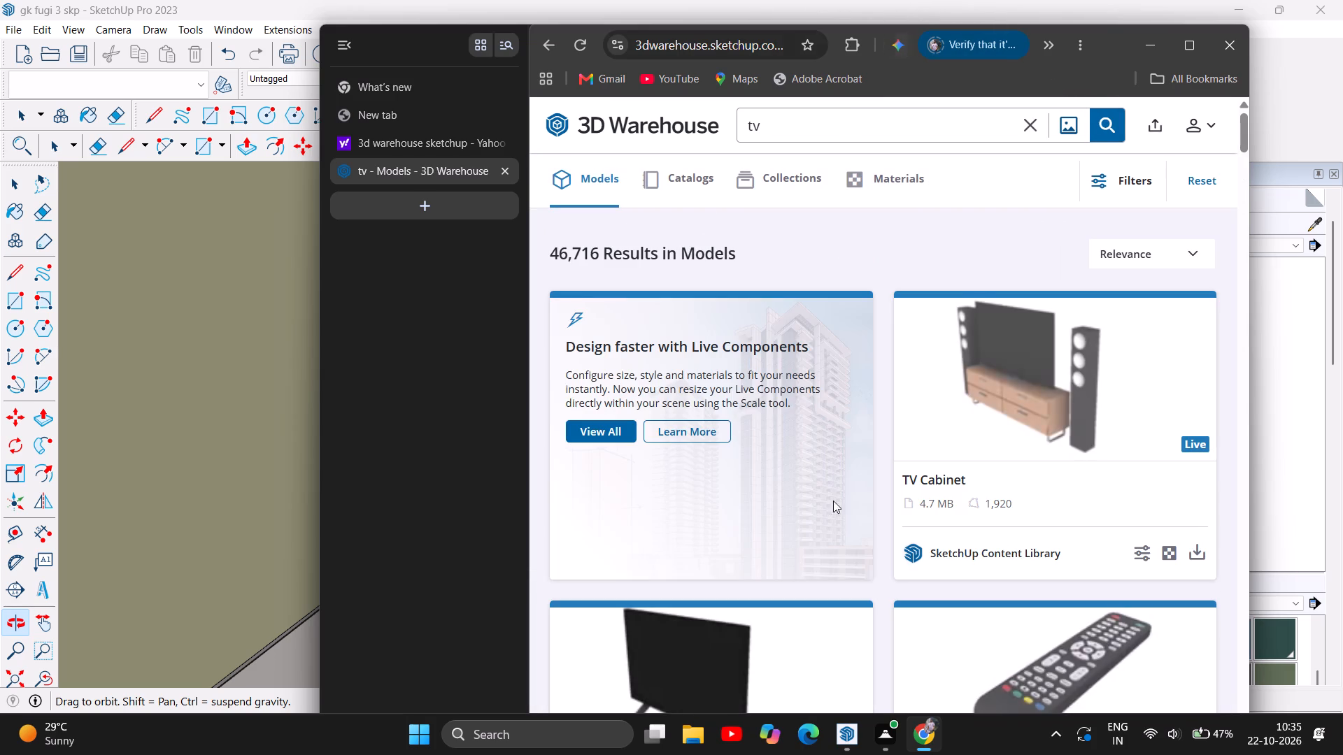
Browse the television models and download the 695 KB "Tv" flat-screen model with app tiles on its screen as a SketchUp file.
scroll(905, 595, "down", 6)
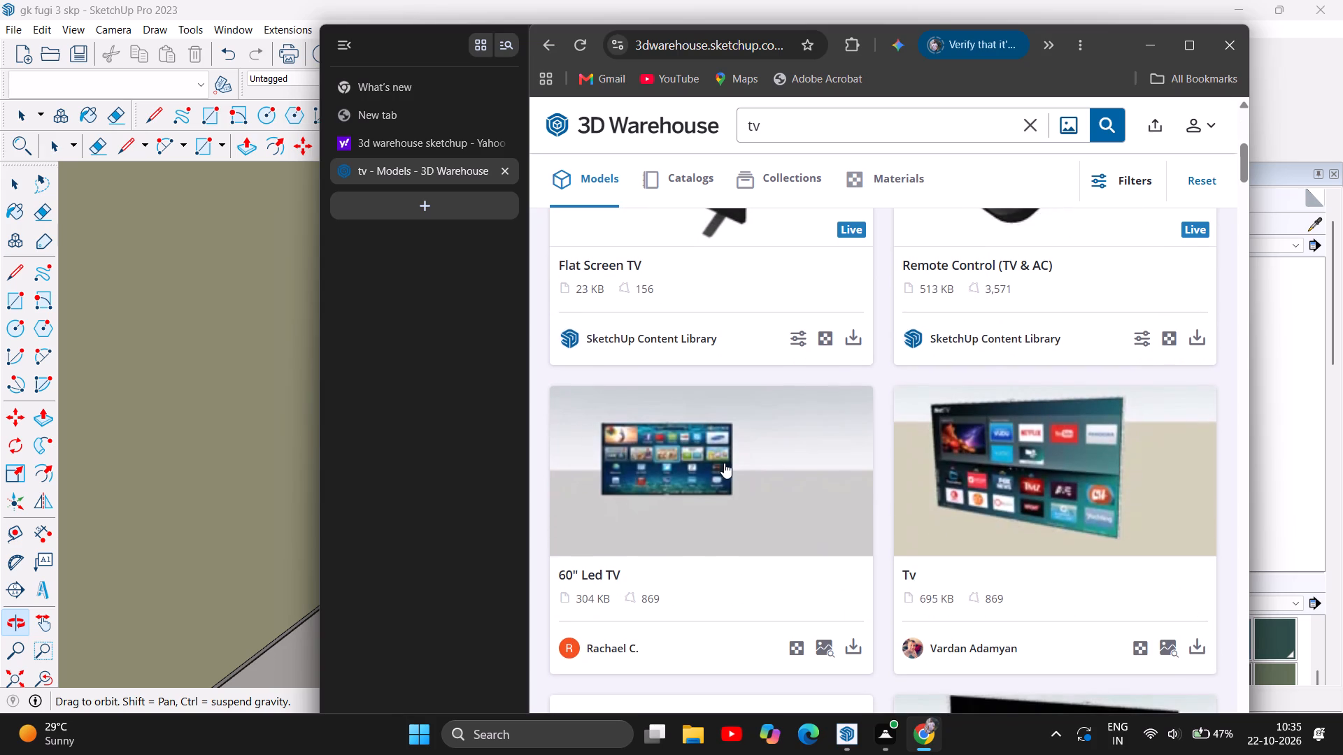
scroll(968, 417, "down", 5)
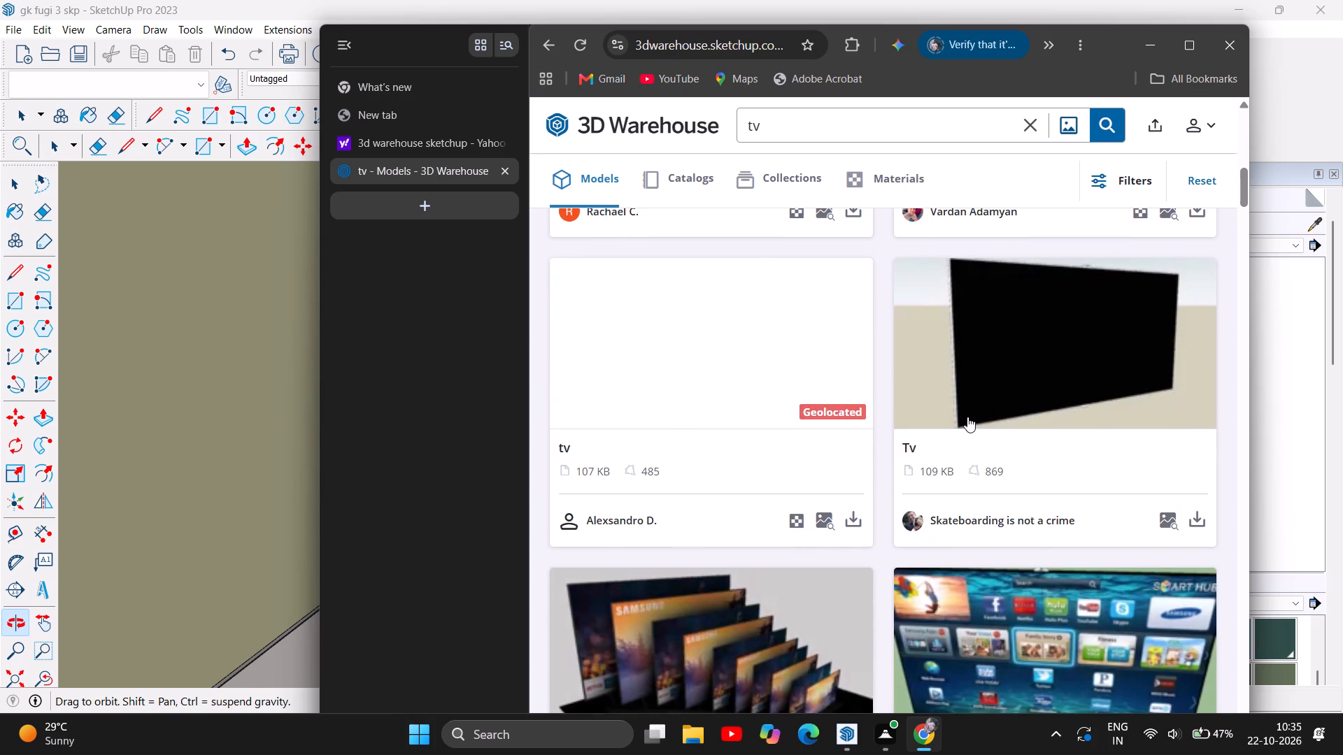
scroll(967, 417, "down", 9)
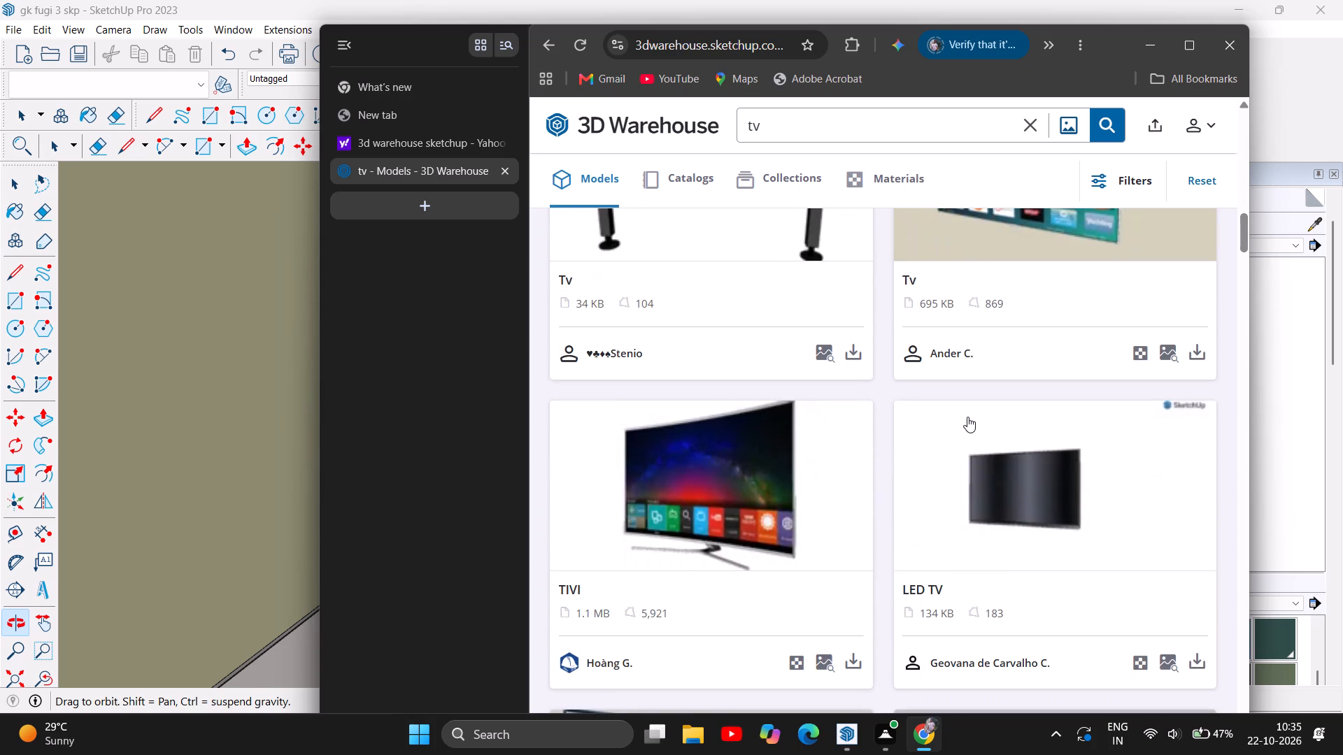
scroll(967, 417, "up", 2)
scroll(967, 417, "down", 4)
scroll(967, 417, "up", 1)
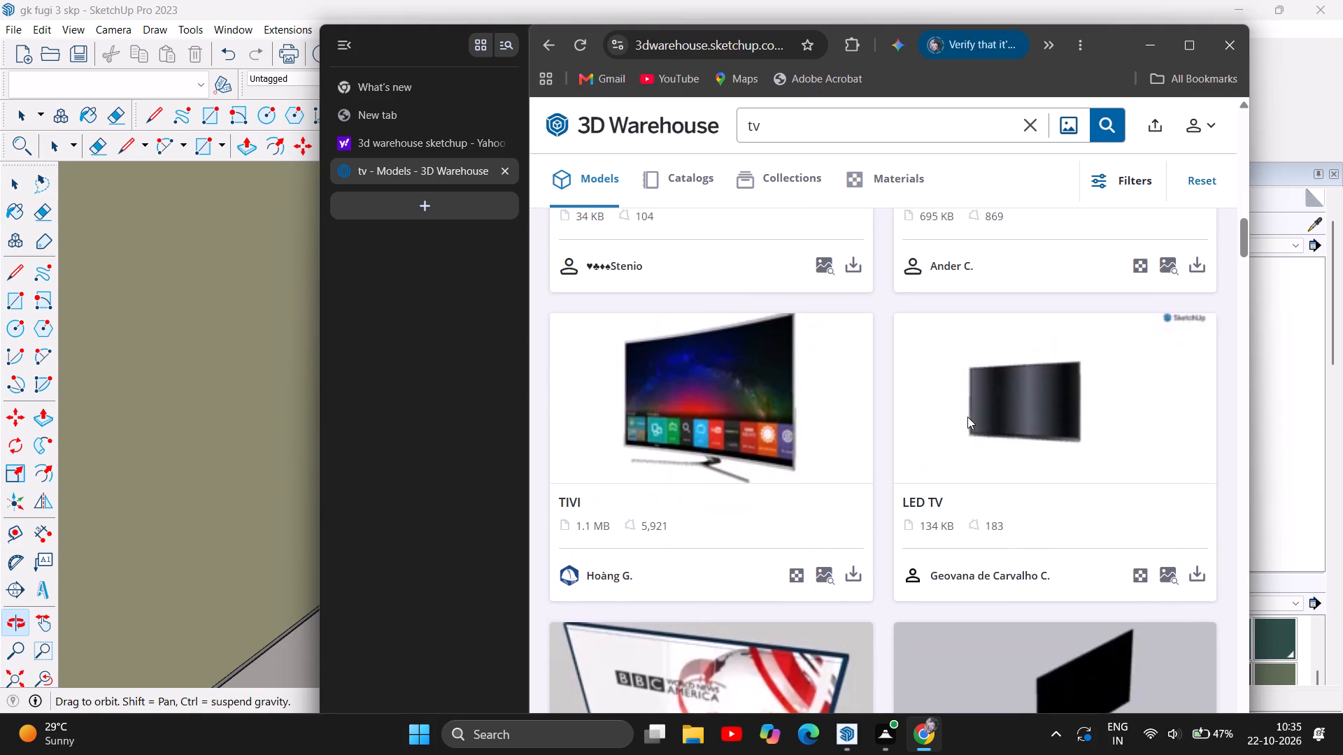
scroll(894, 524, "up", 4)
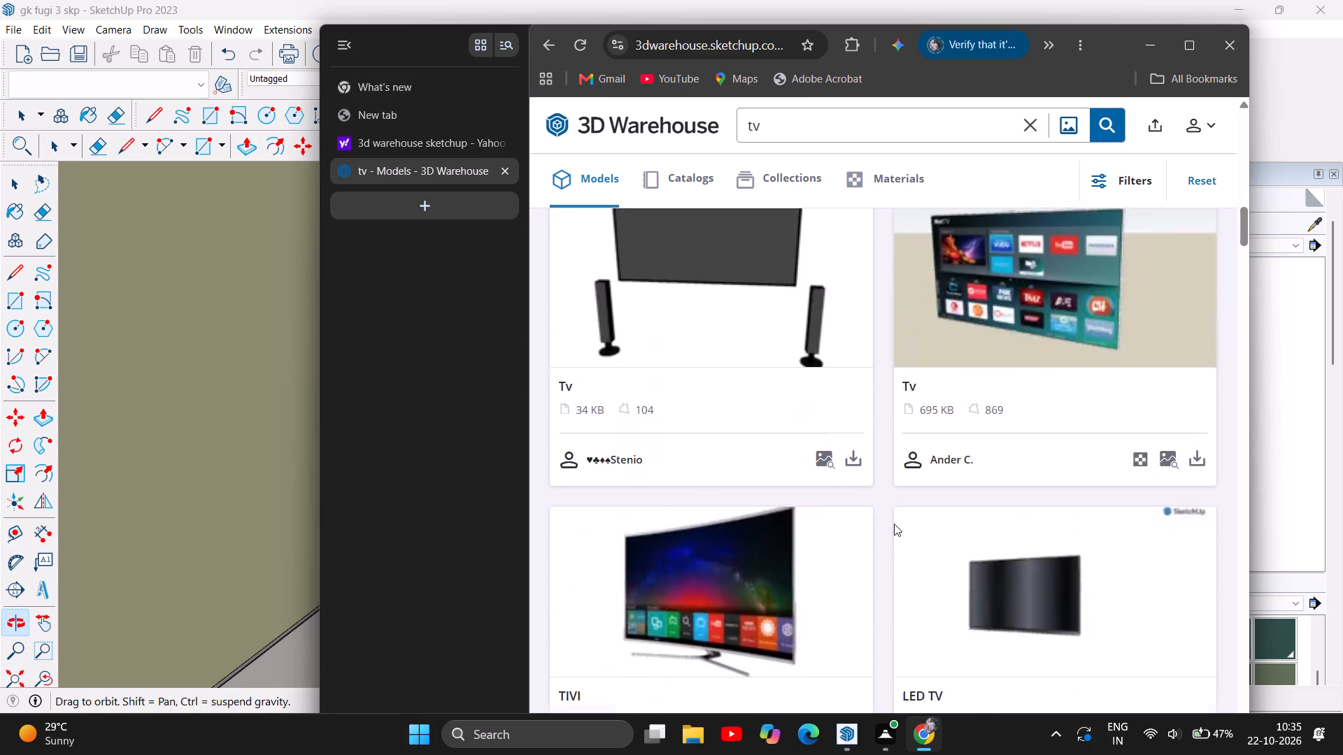
scroll(894, 524, "down", 4)
scroll(894, 524, "up", 13)
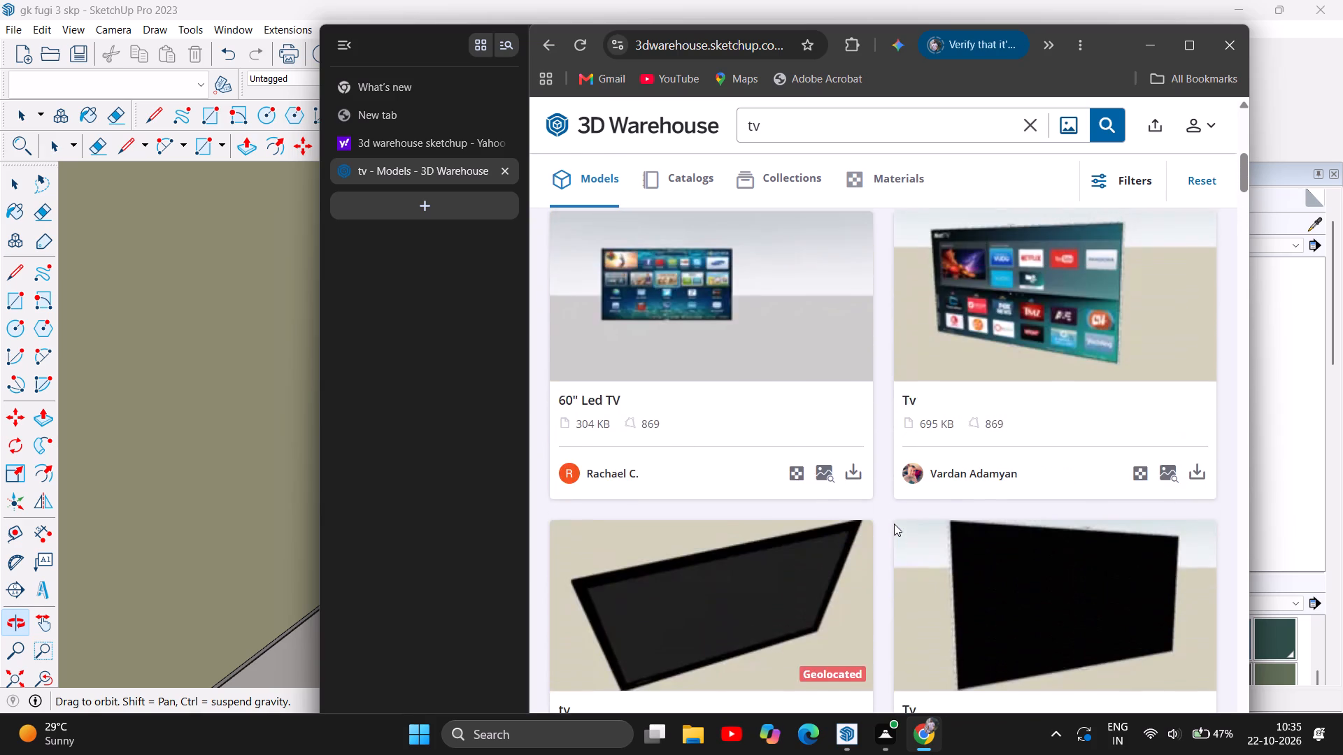
scroll(894, 524, "up", 10)
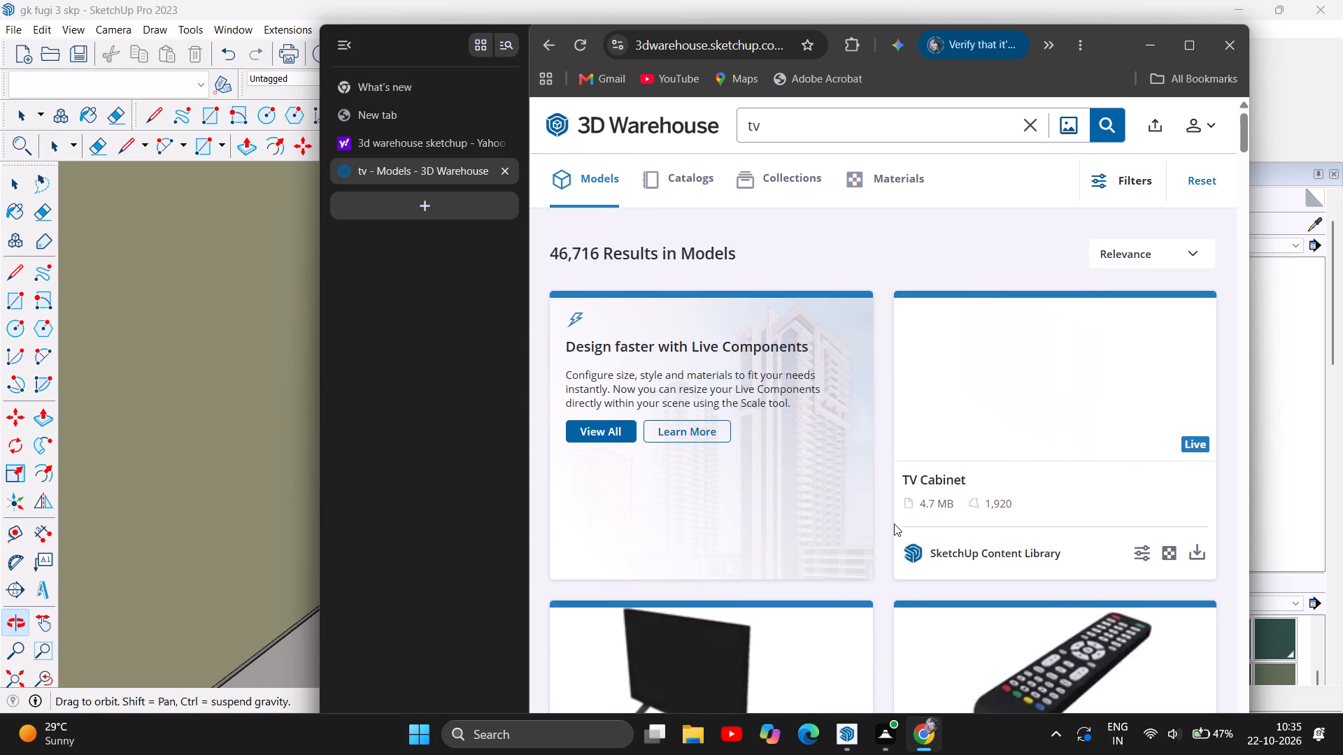
scroll(894, 524, "down", 7)
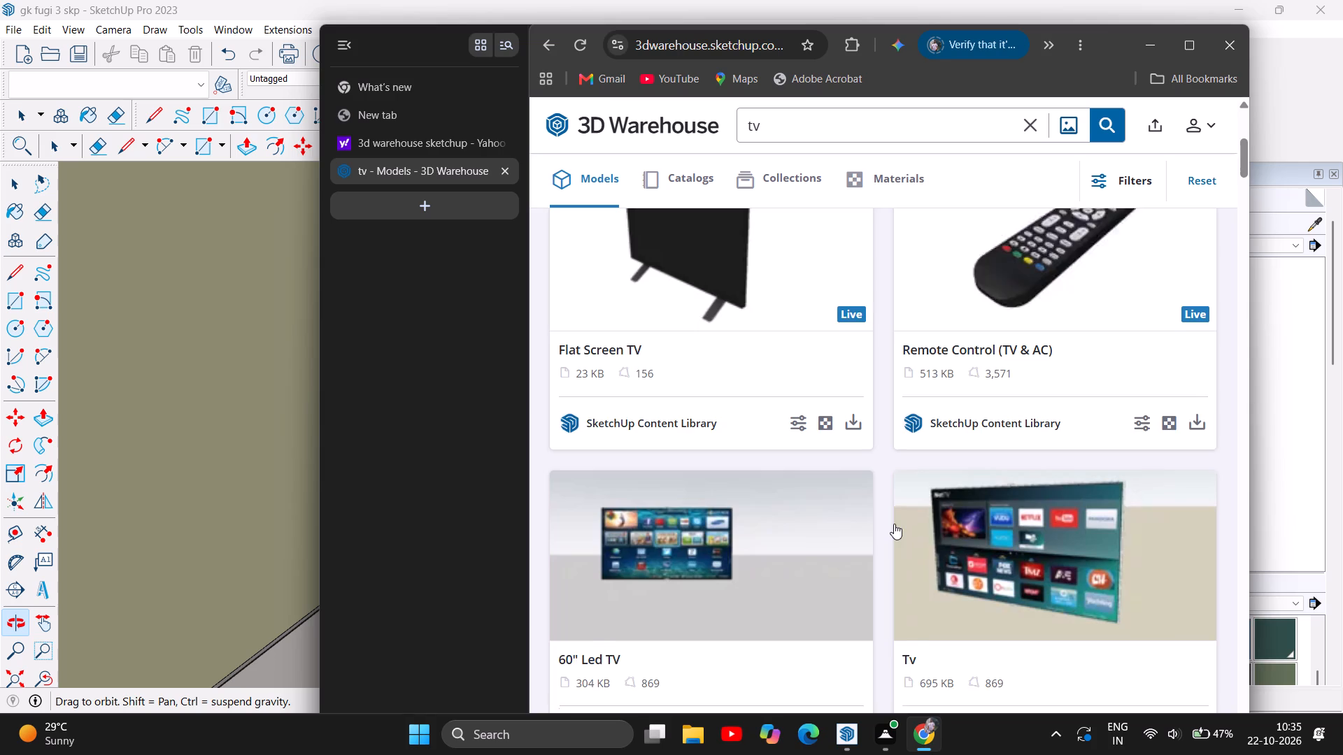
scroll(894, 524, "down", 4)
scroll(895, 518, "up", 4)
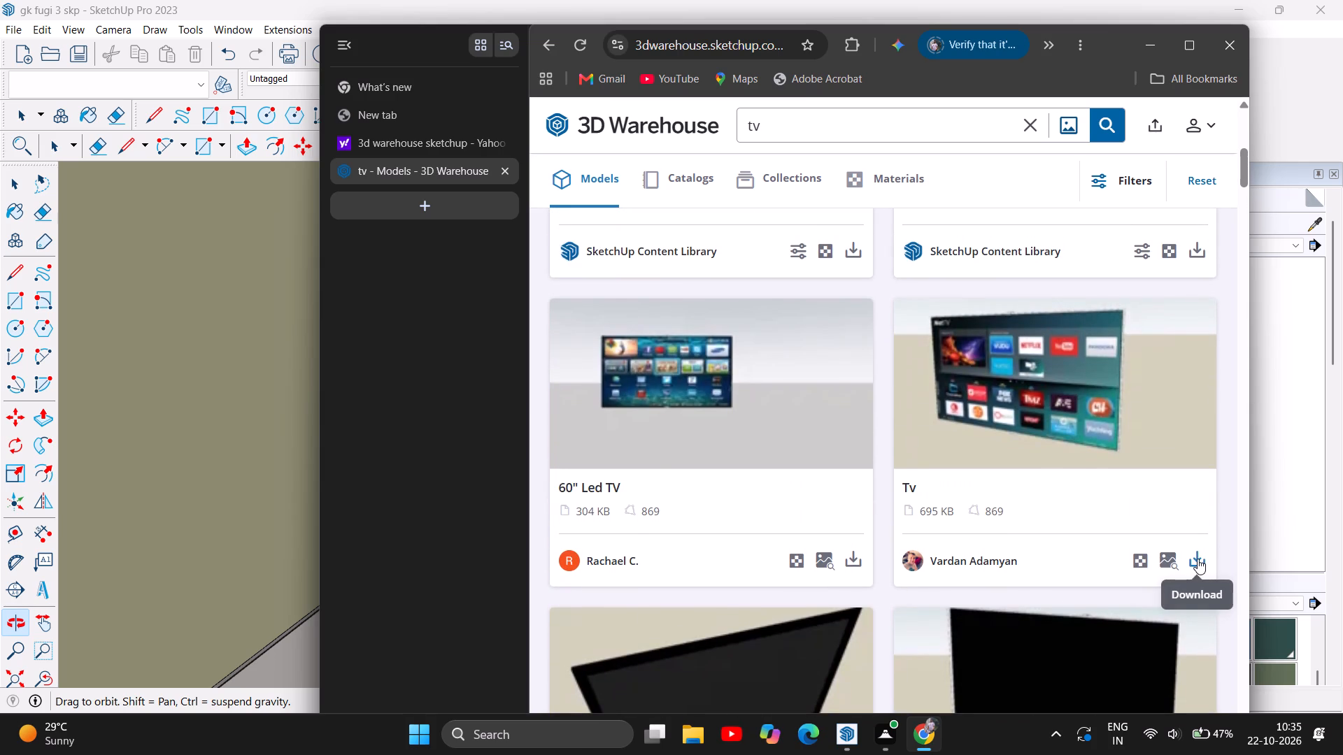
left_click(1198, 559)
left_click(1128, 589)
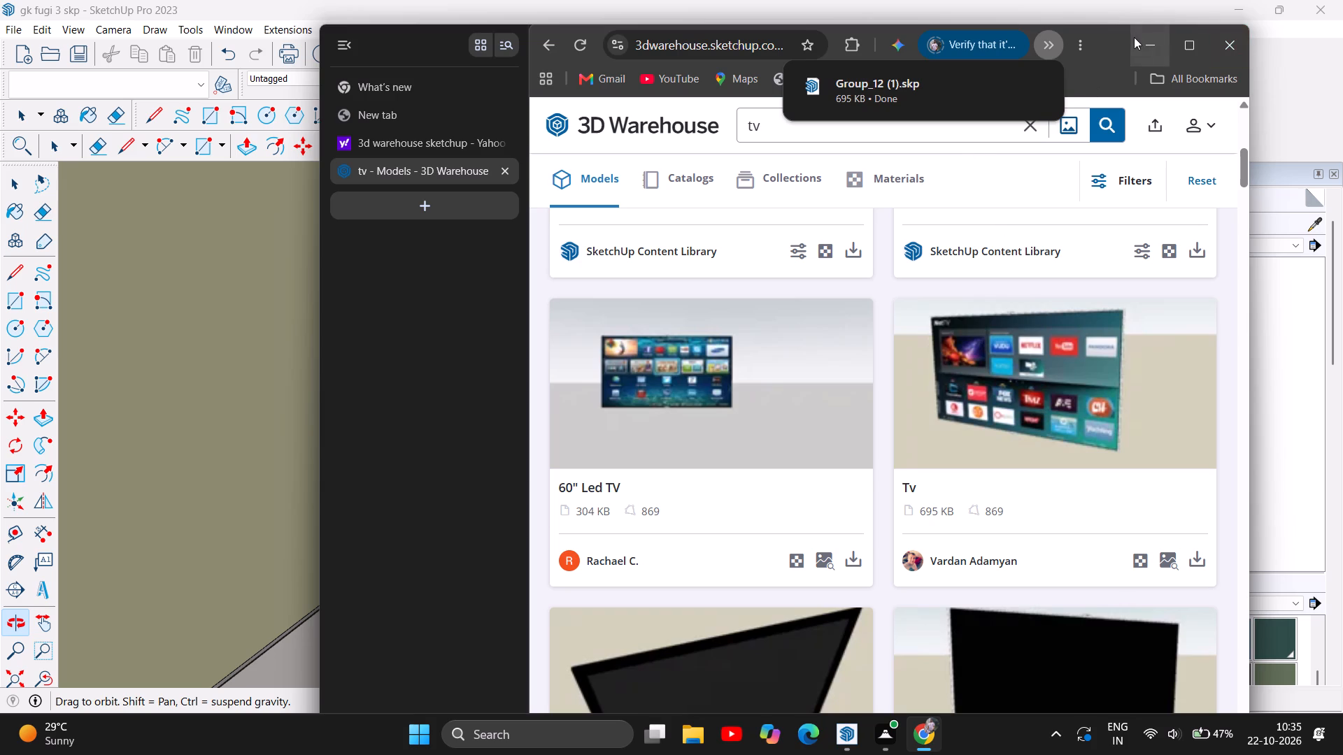
Return to SketchUp, import the downloaded model Group_12 (1) from the Downloads folder and place it on the TV-unit wall.
left_click(1134, 37)
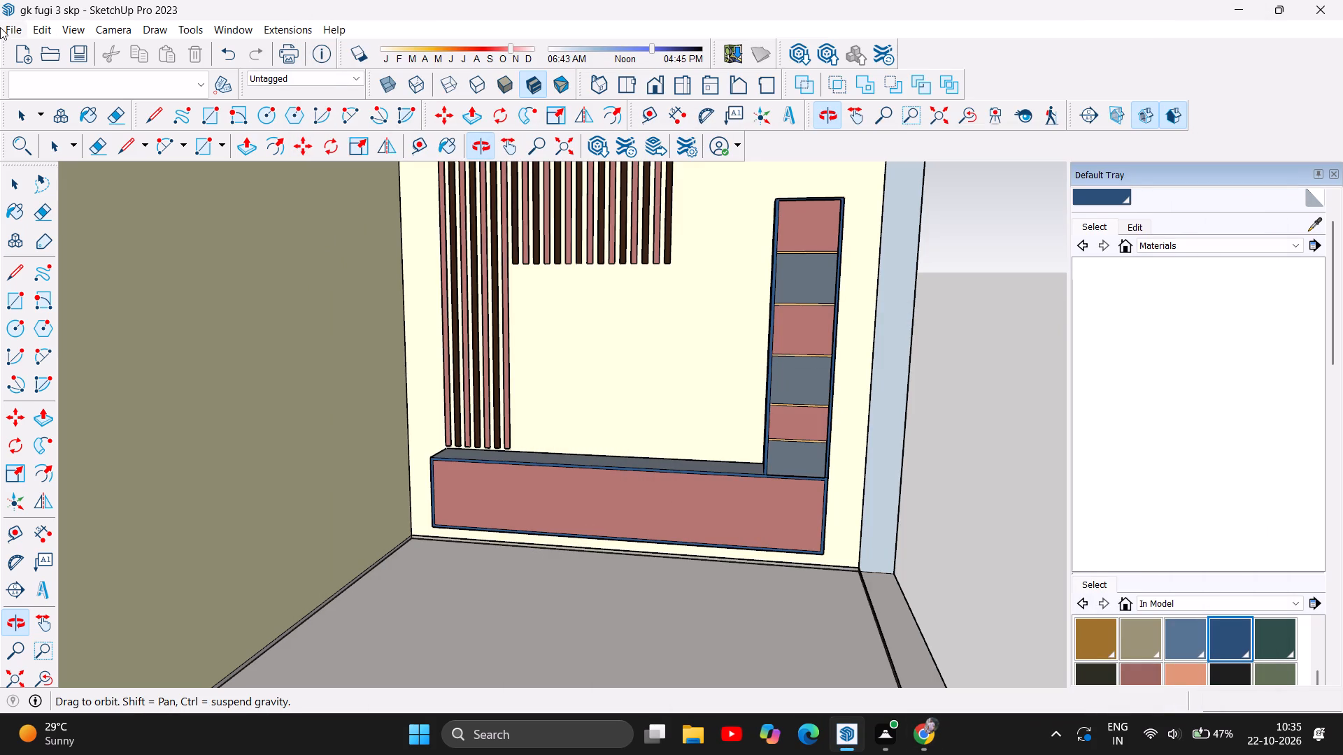
left_click(4, 27)
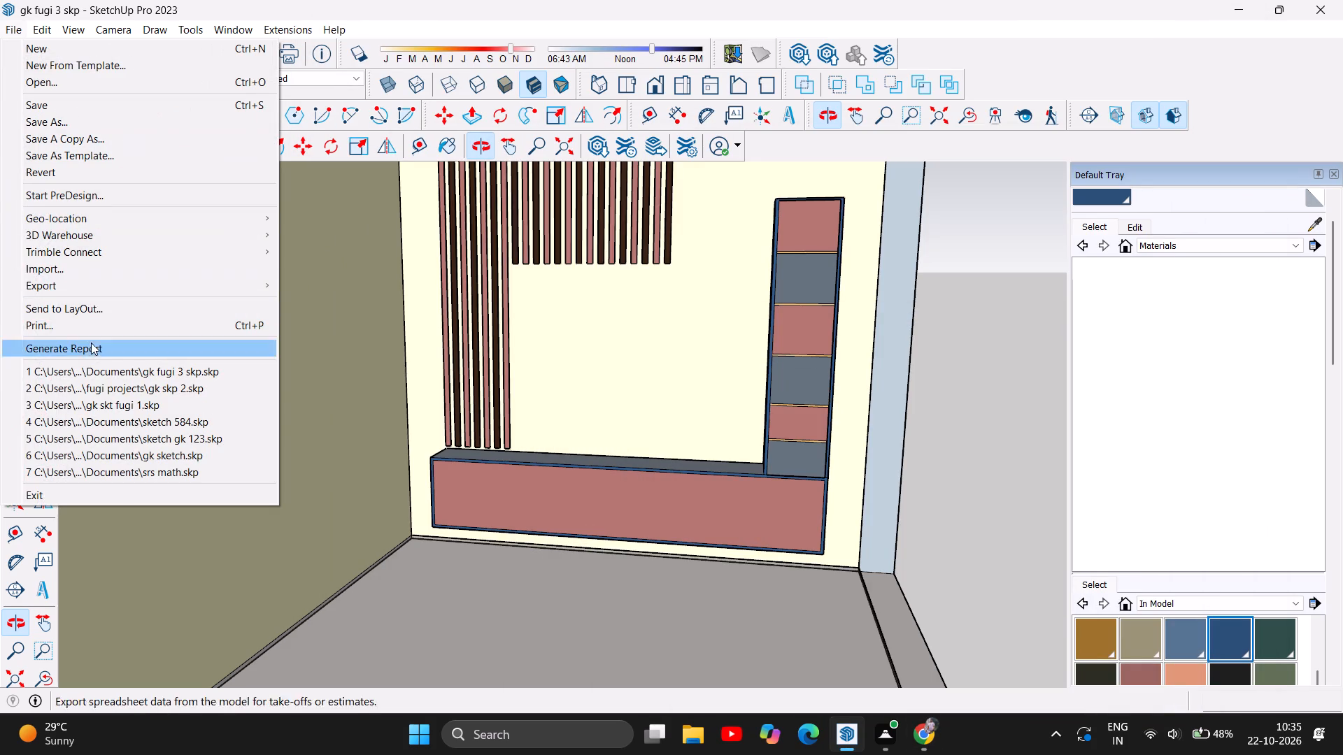
left_click(59, 265)
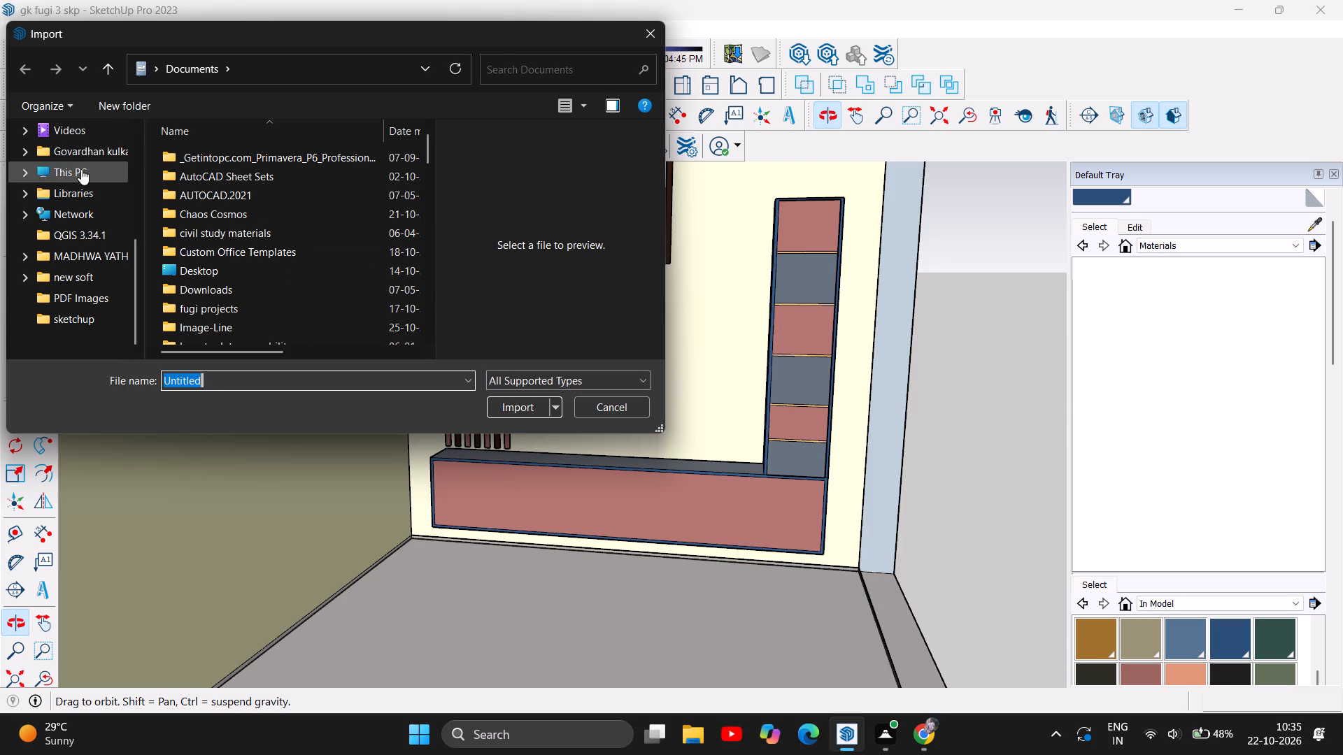
scroll(34, 171, "up", 6)
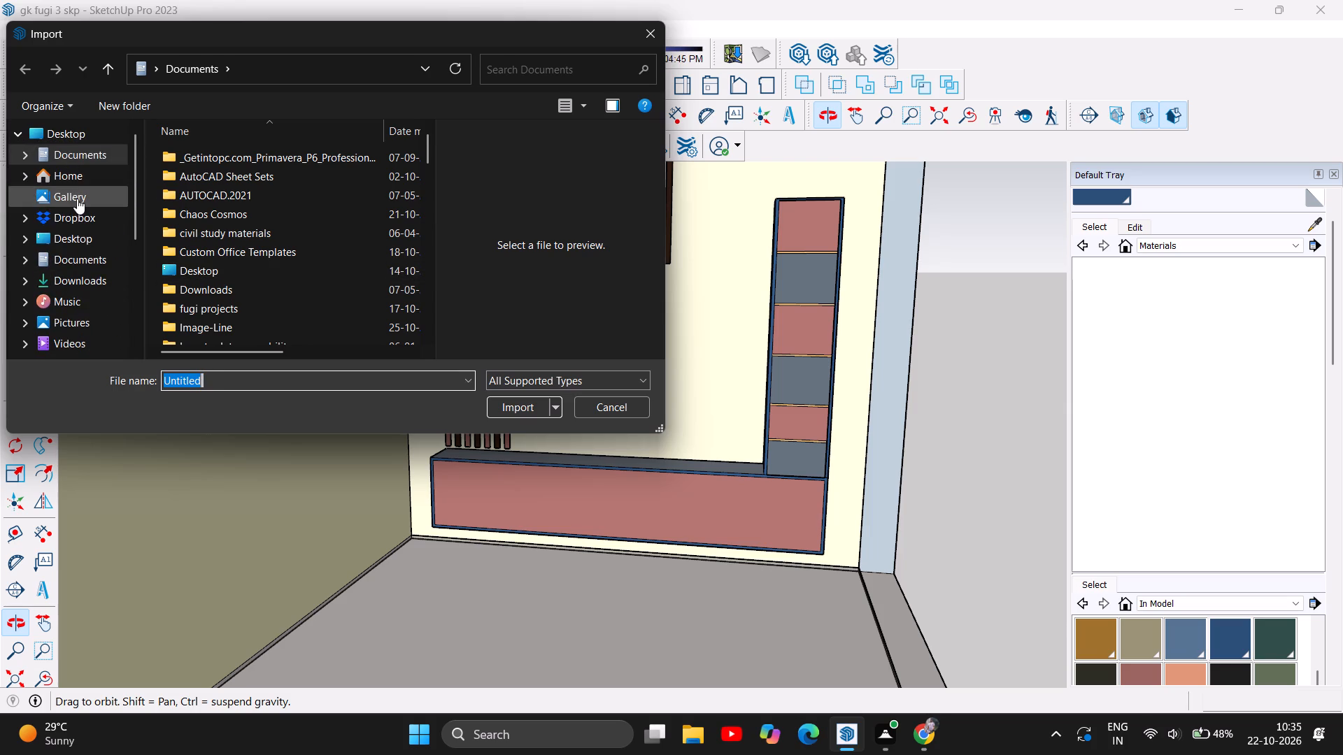
left_click(71, 280)
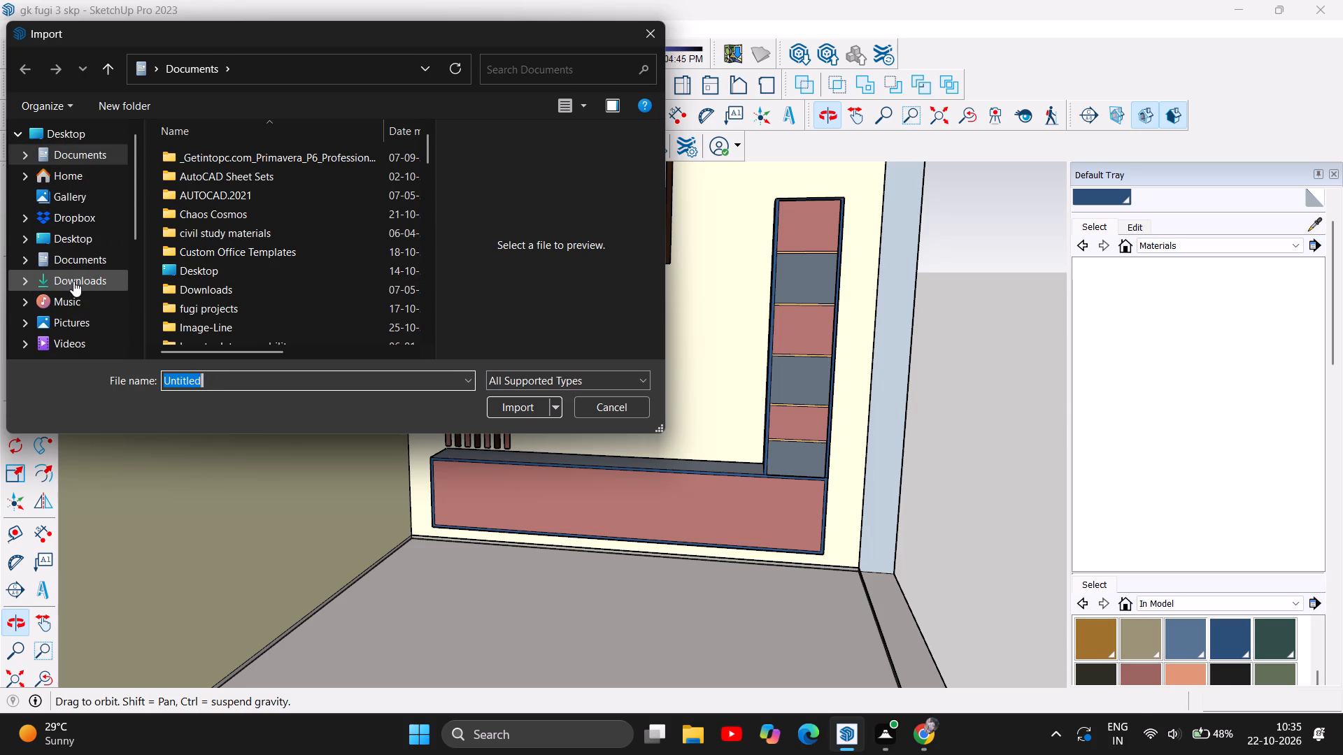
double_click(73, 281)
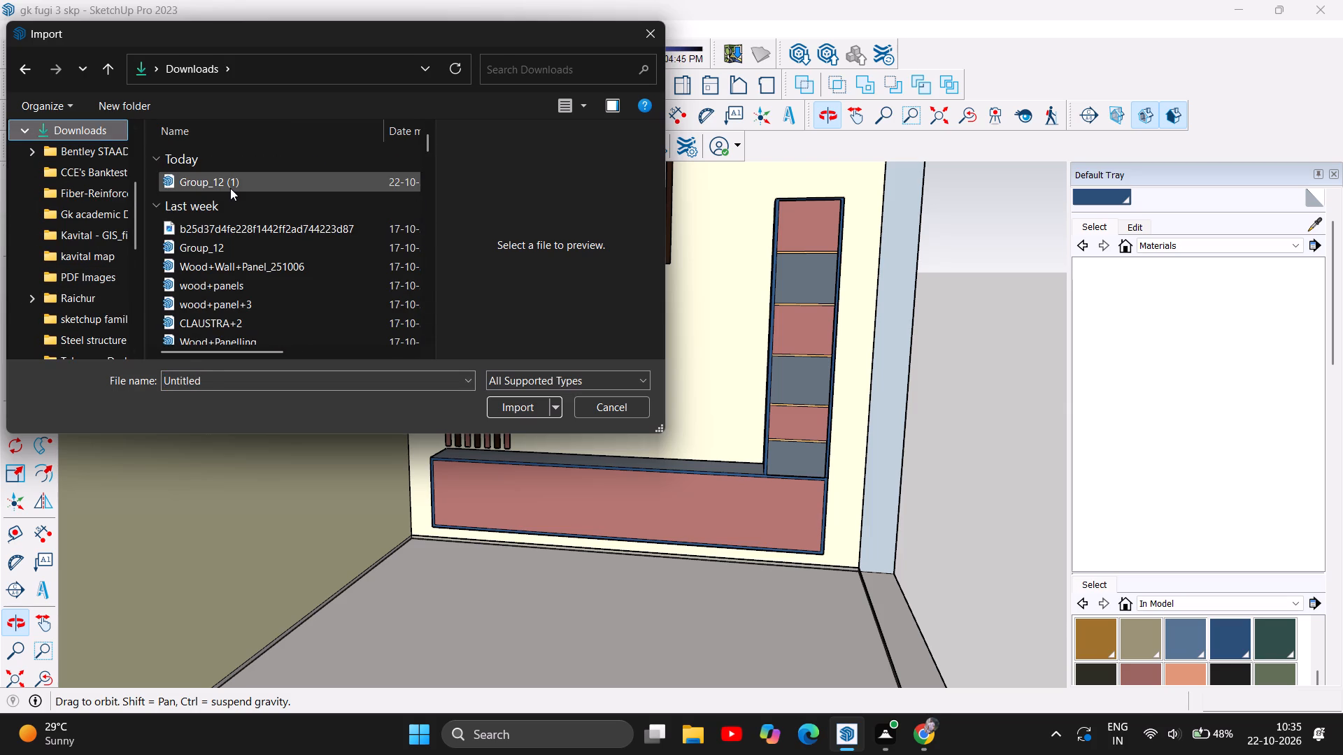
left_click(230, 188)
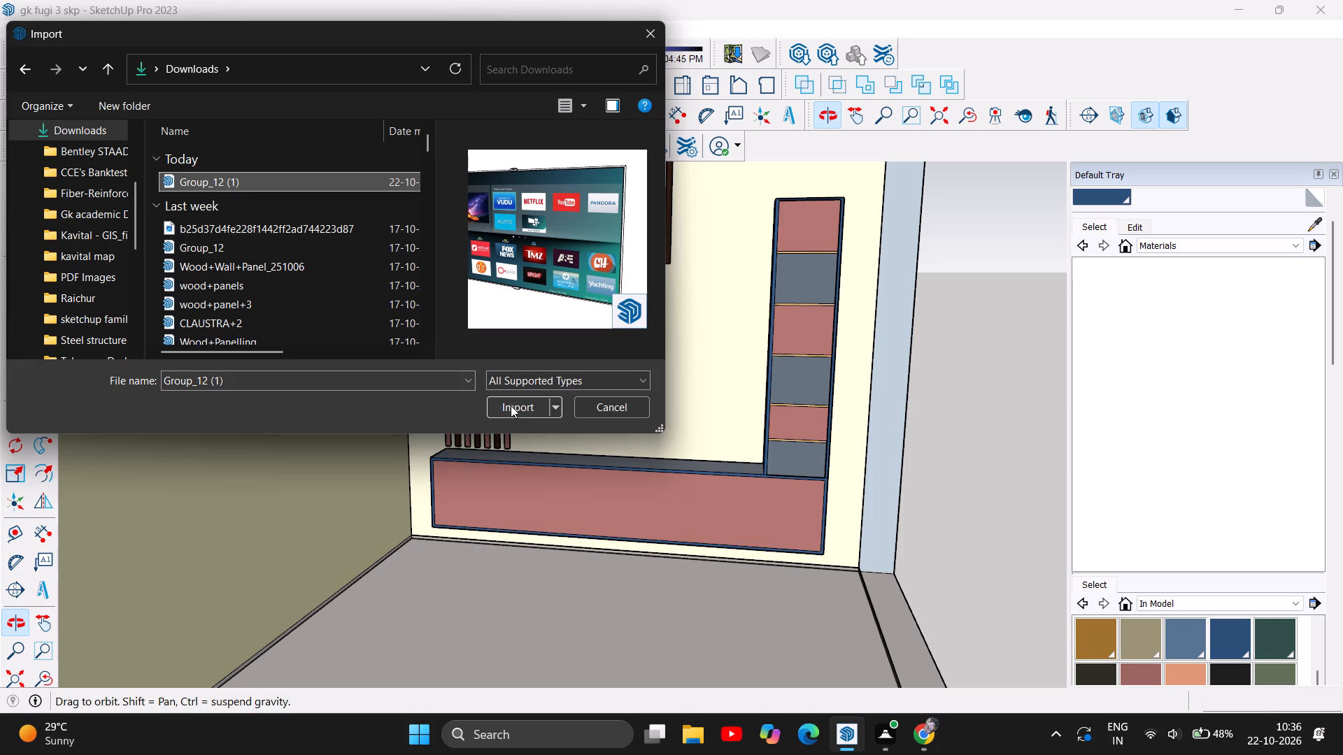
left_click(511, 405)
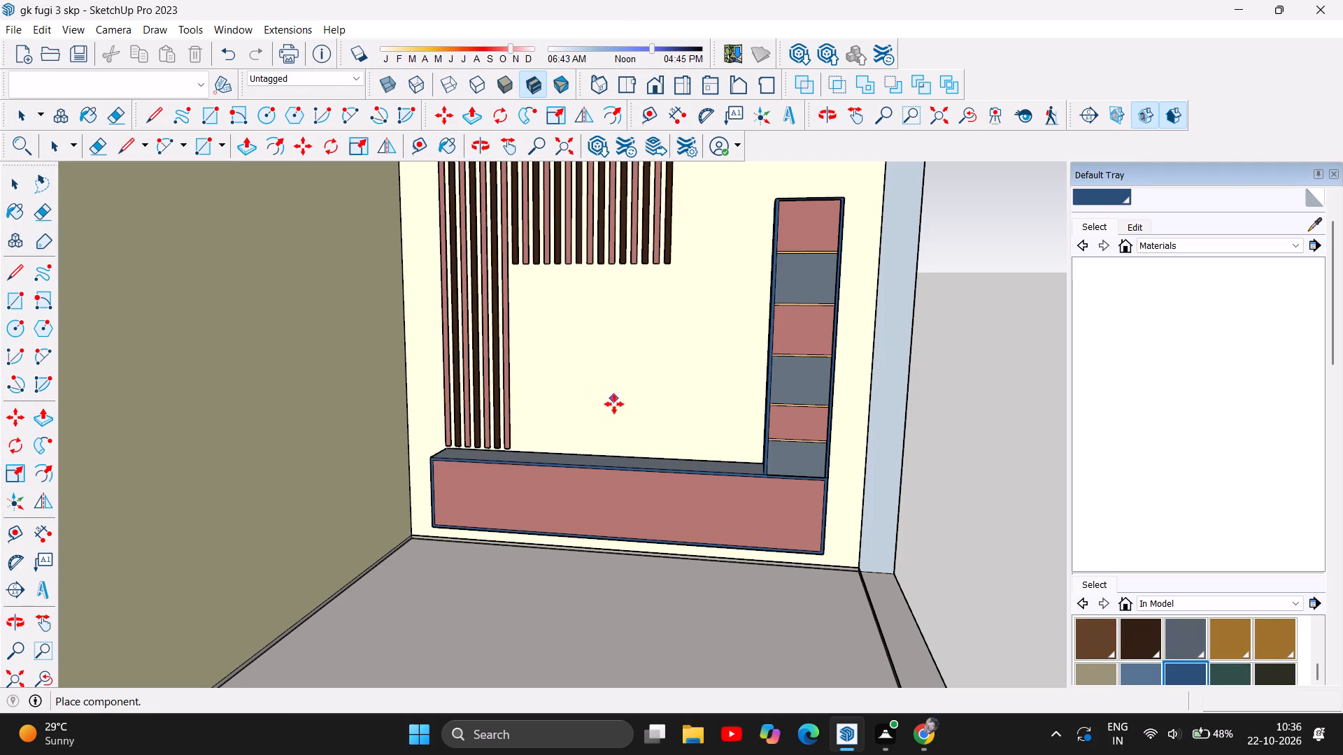
scroll(611, 436, "down", 13)
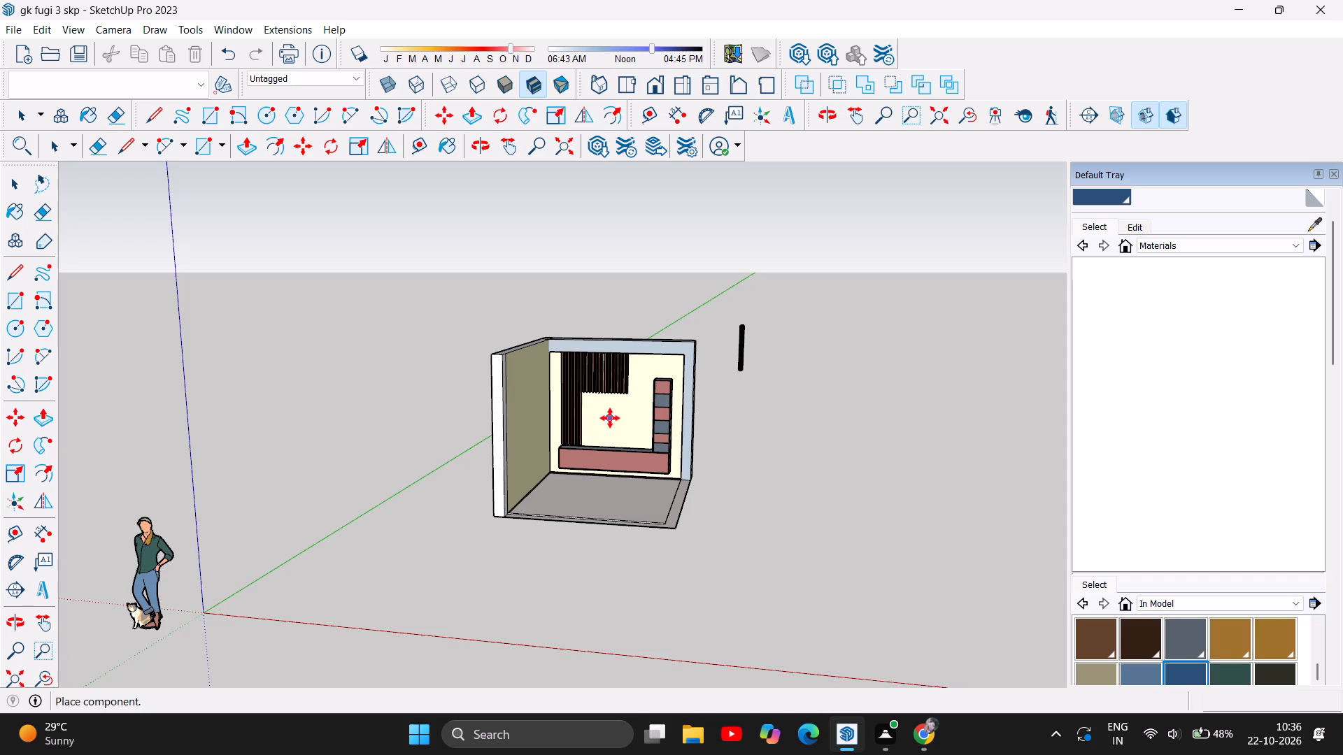
scroll(610, 418, "up", 7)
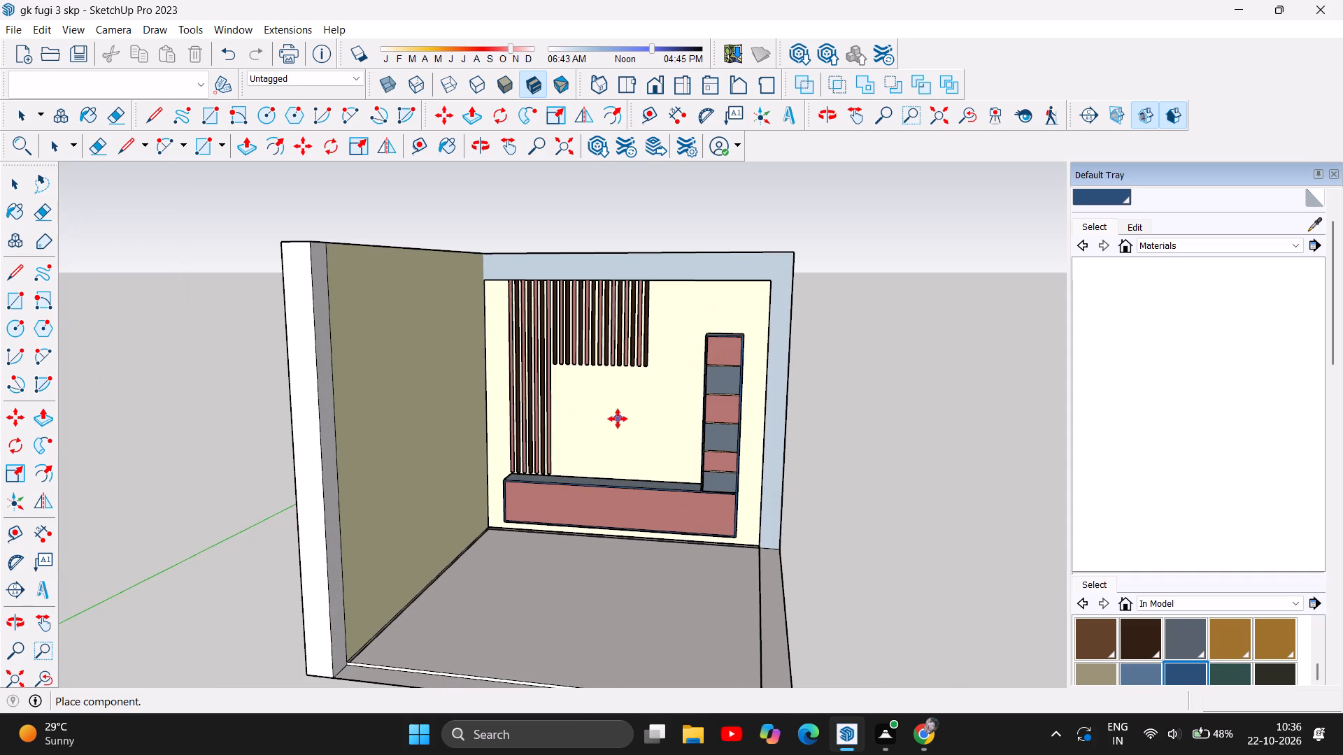
left_click(606, 421)
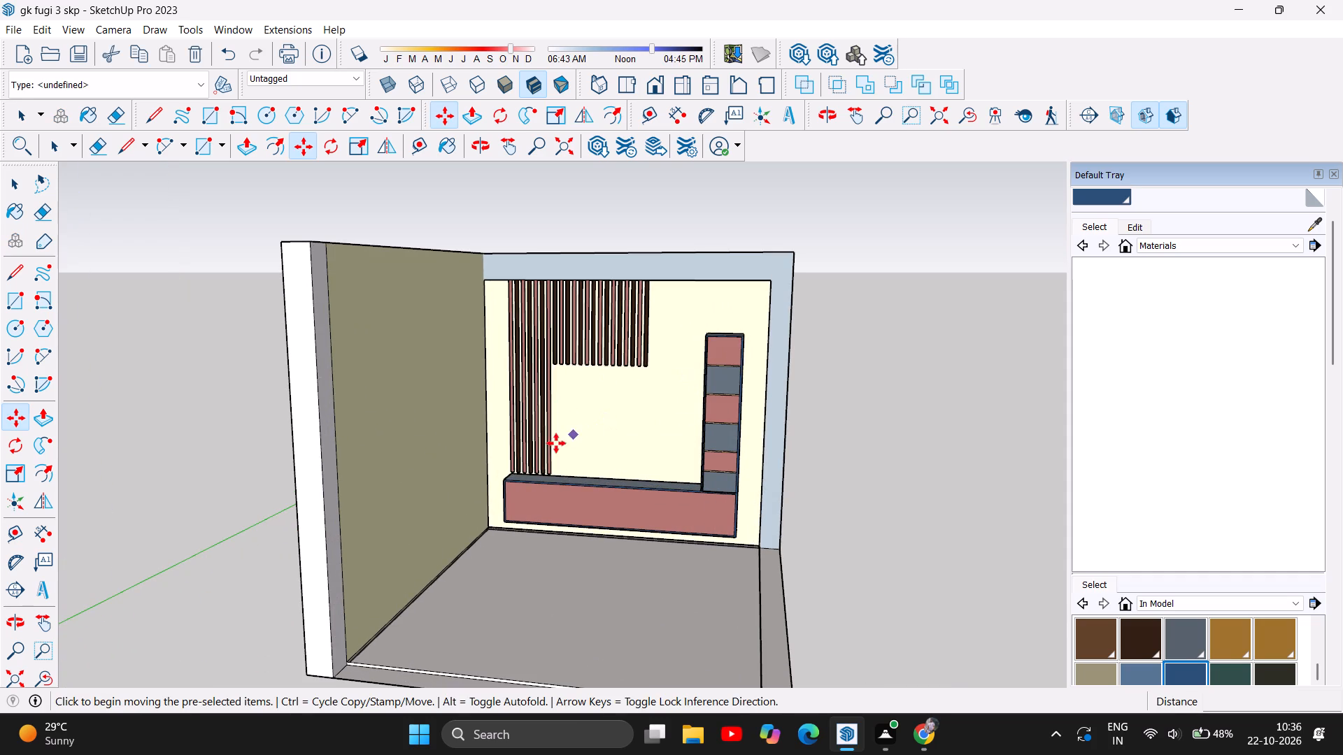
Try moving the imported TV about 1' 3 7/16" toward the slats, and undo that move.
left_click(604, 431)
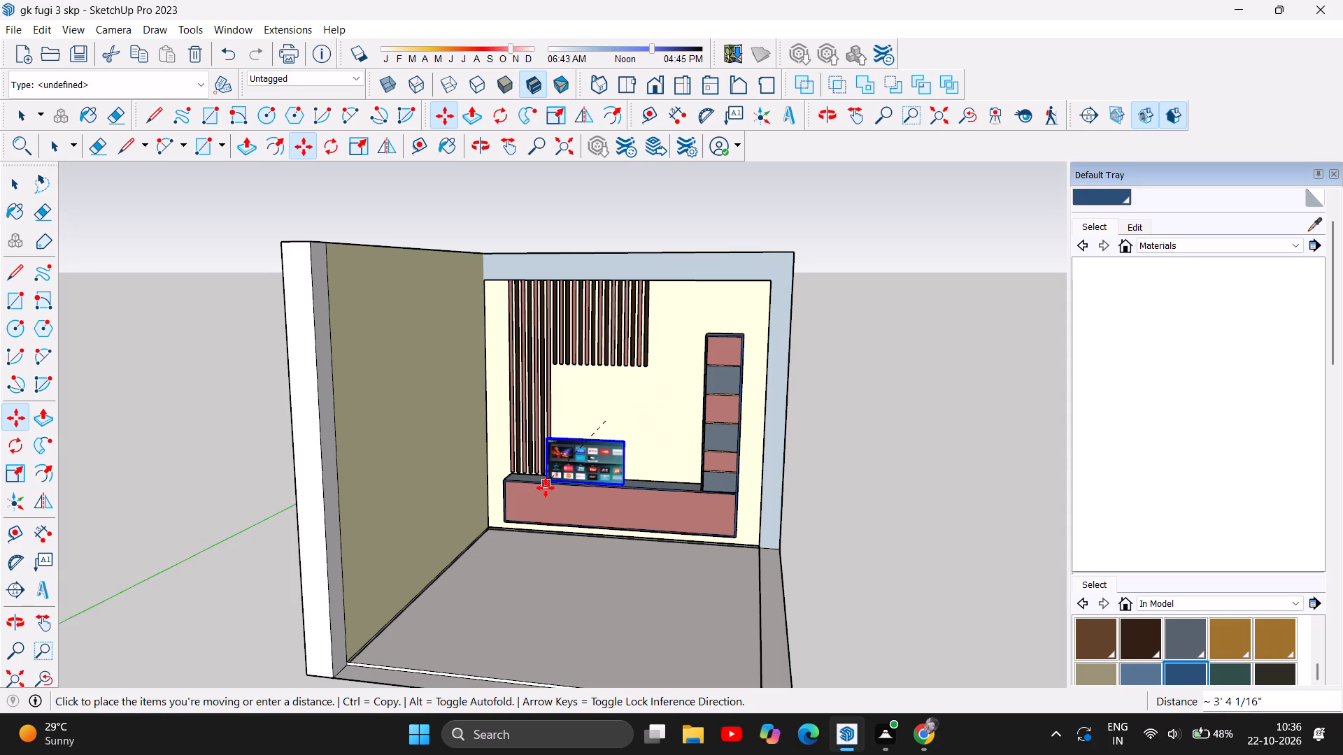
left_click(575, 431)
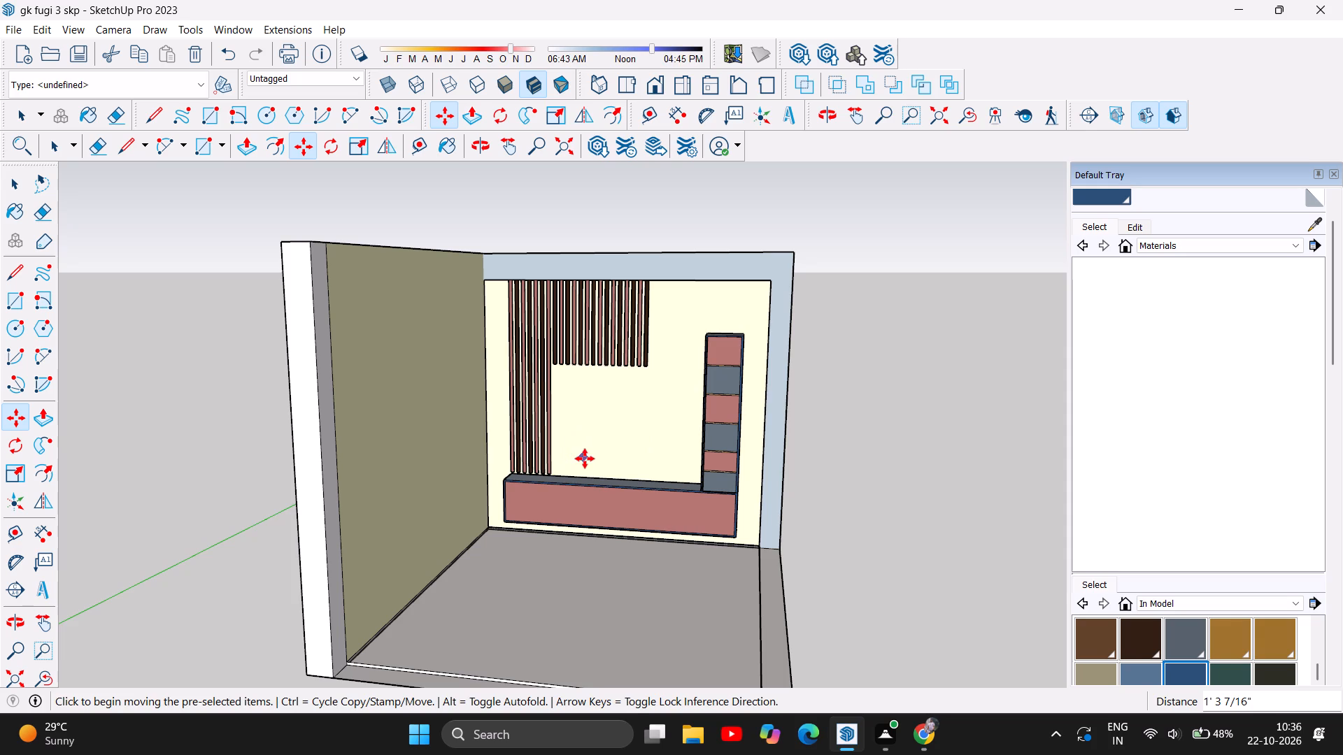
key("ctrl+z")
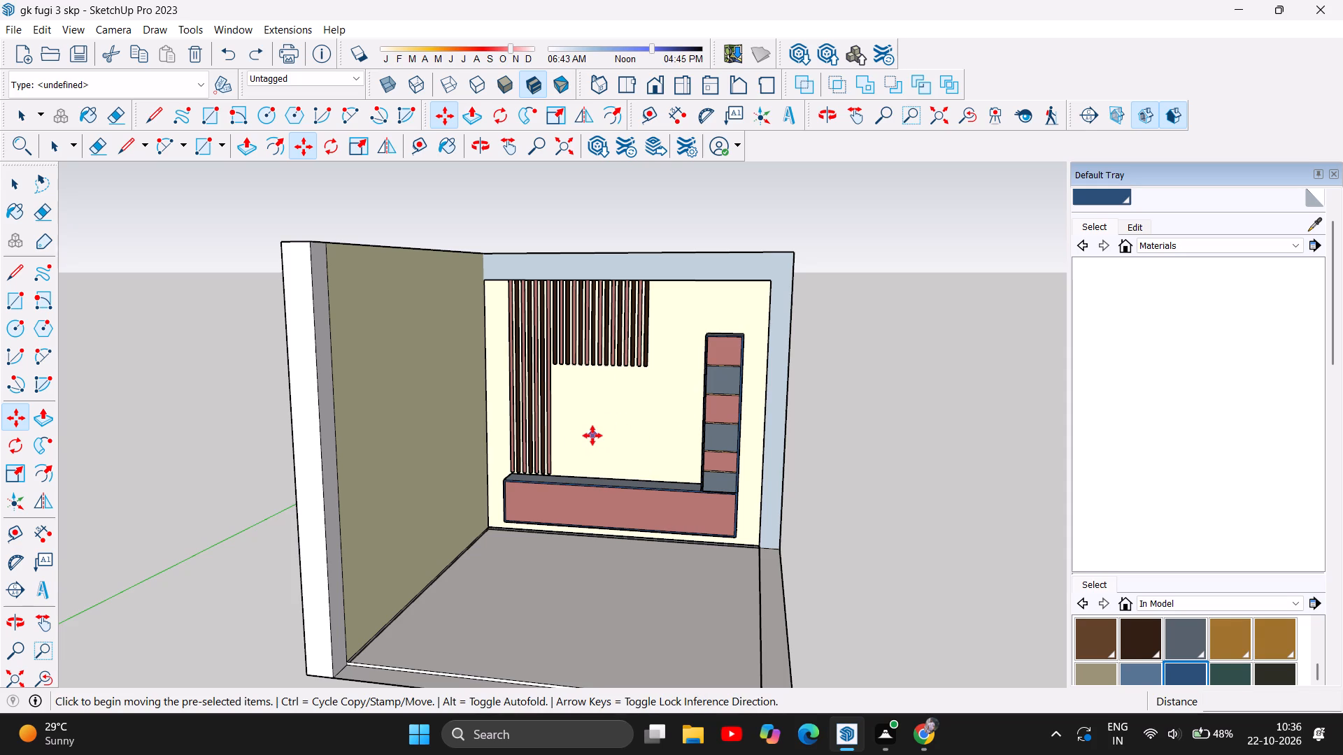
Move the imported TV about 3' 9 5/8" into the room, in front of the wall between the slats and tower.
left_click(588, 423)
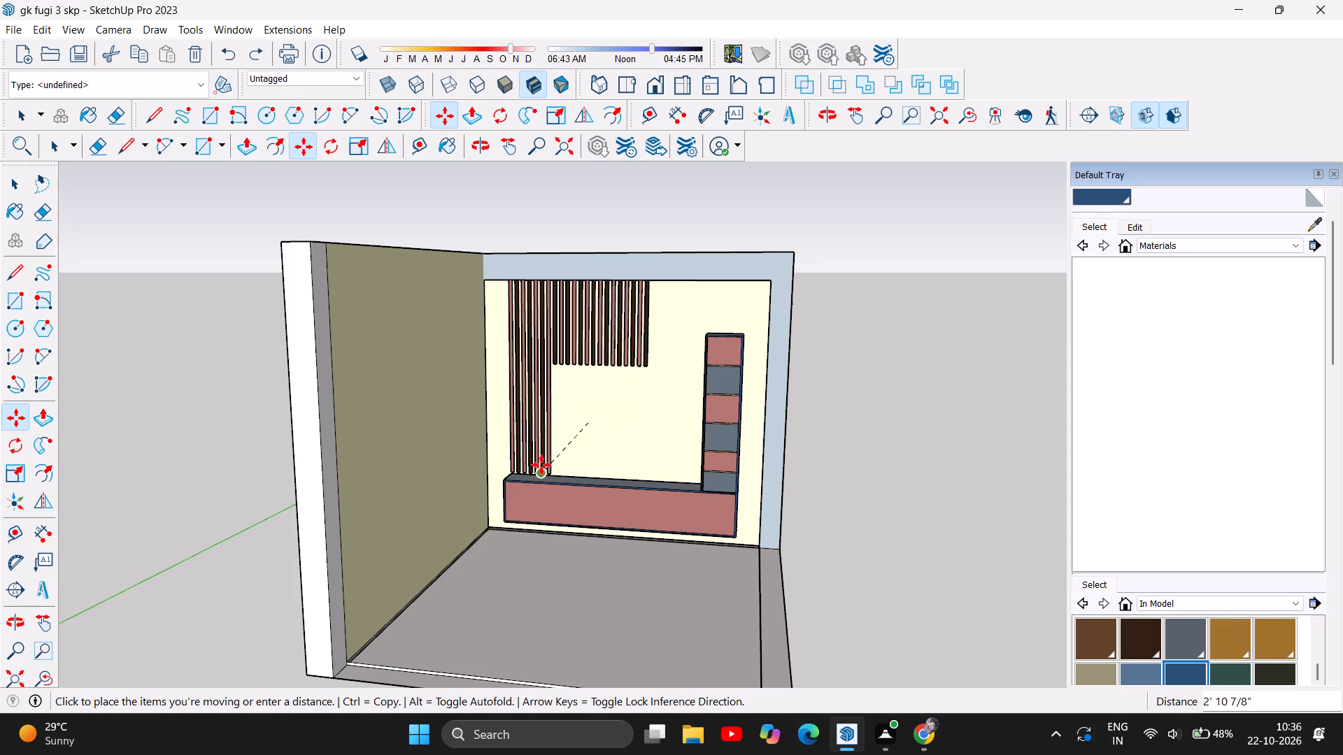
left_click(569, 444)
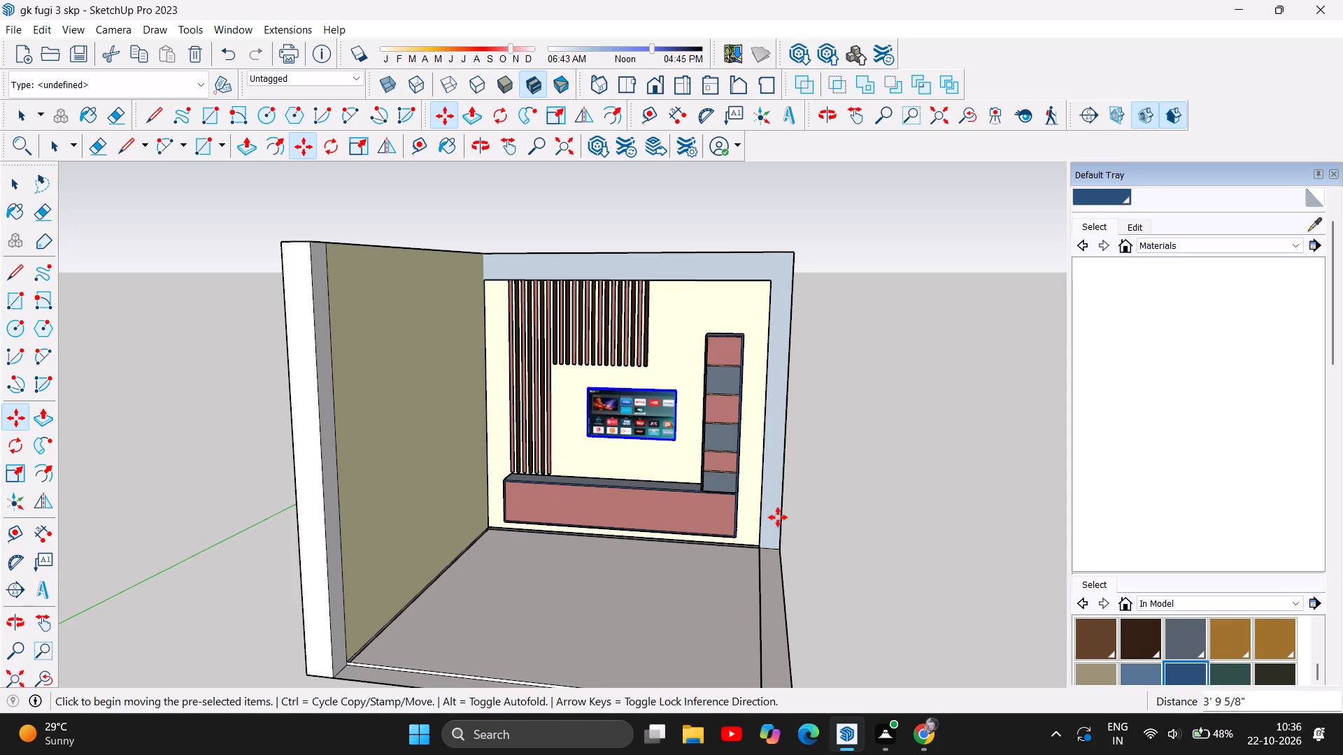
Move the TV from the open room back onto the TV-unit wall, above the cabinet and beside the long slats.
scroll(787, 509, "down", 6)
scroll(743, 479, "up", 6)
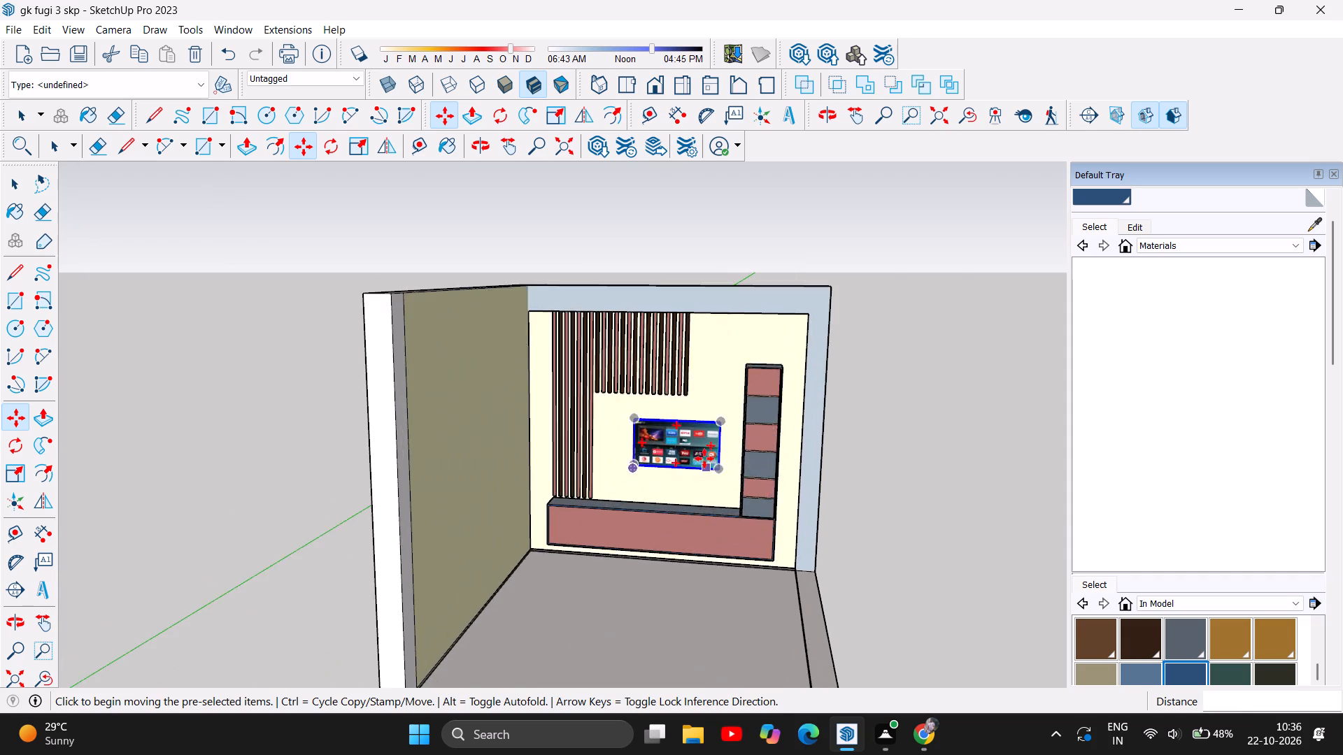
scroll(704, 459, "up", 15)
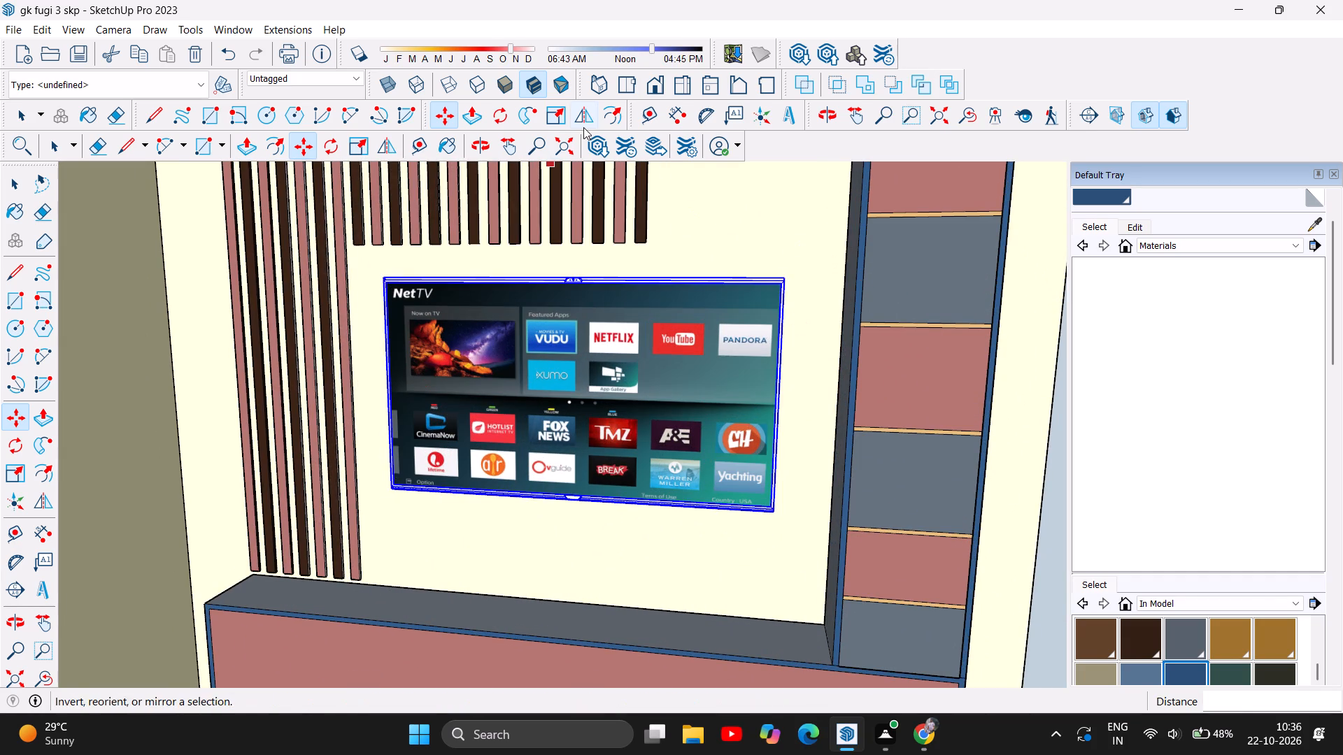
left_click(486, 141)
left_click_drag(765, 259, 691, 253)
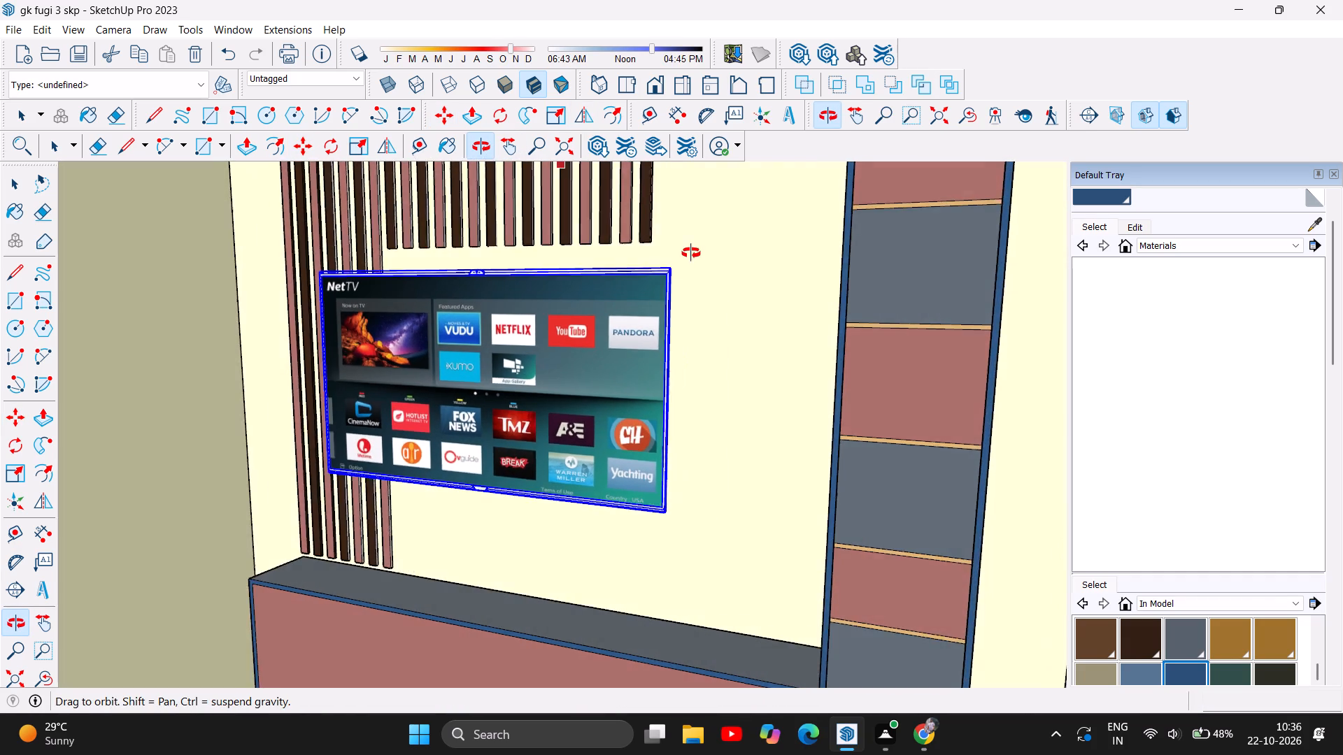
left_click_drag(691, 253, 451, 308)
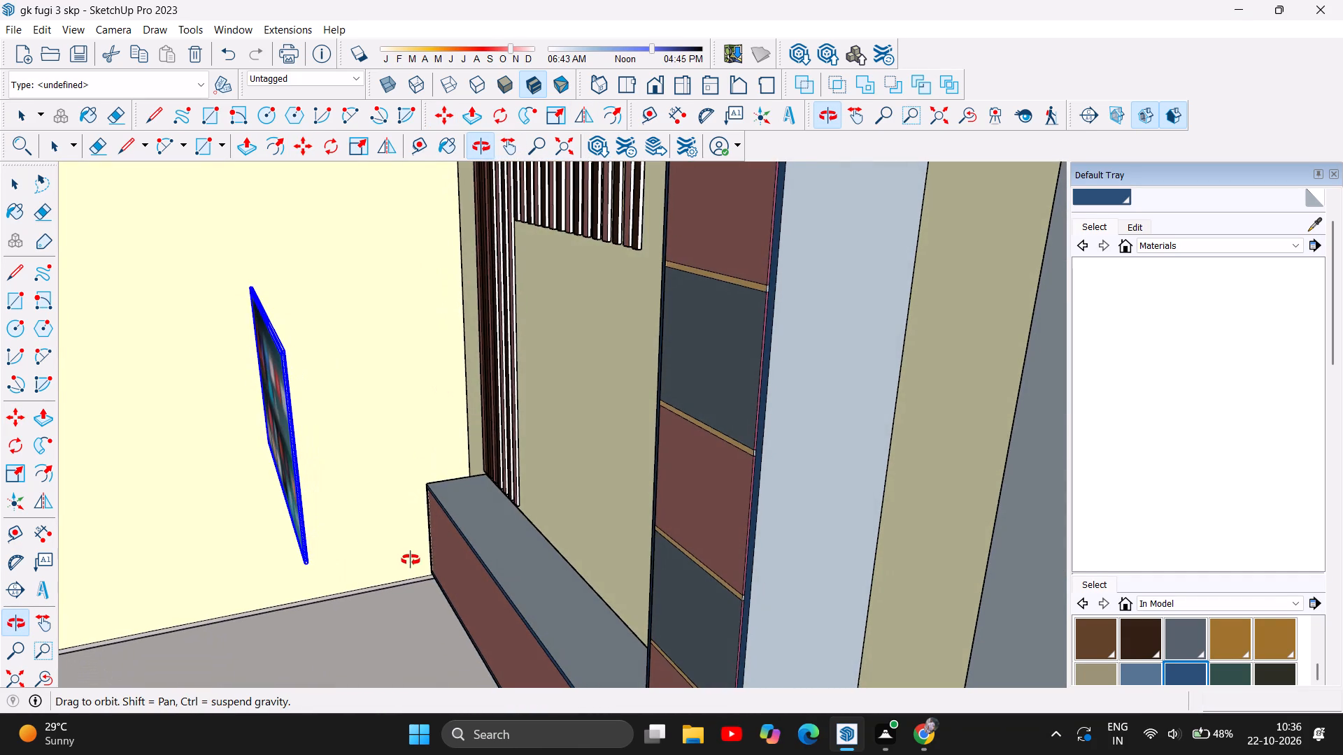
scroll(432, 491, "down", 4)
scroll(458, 519, "up", 5)
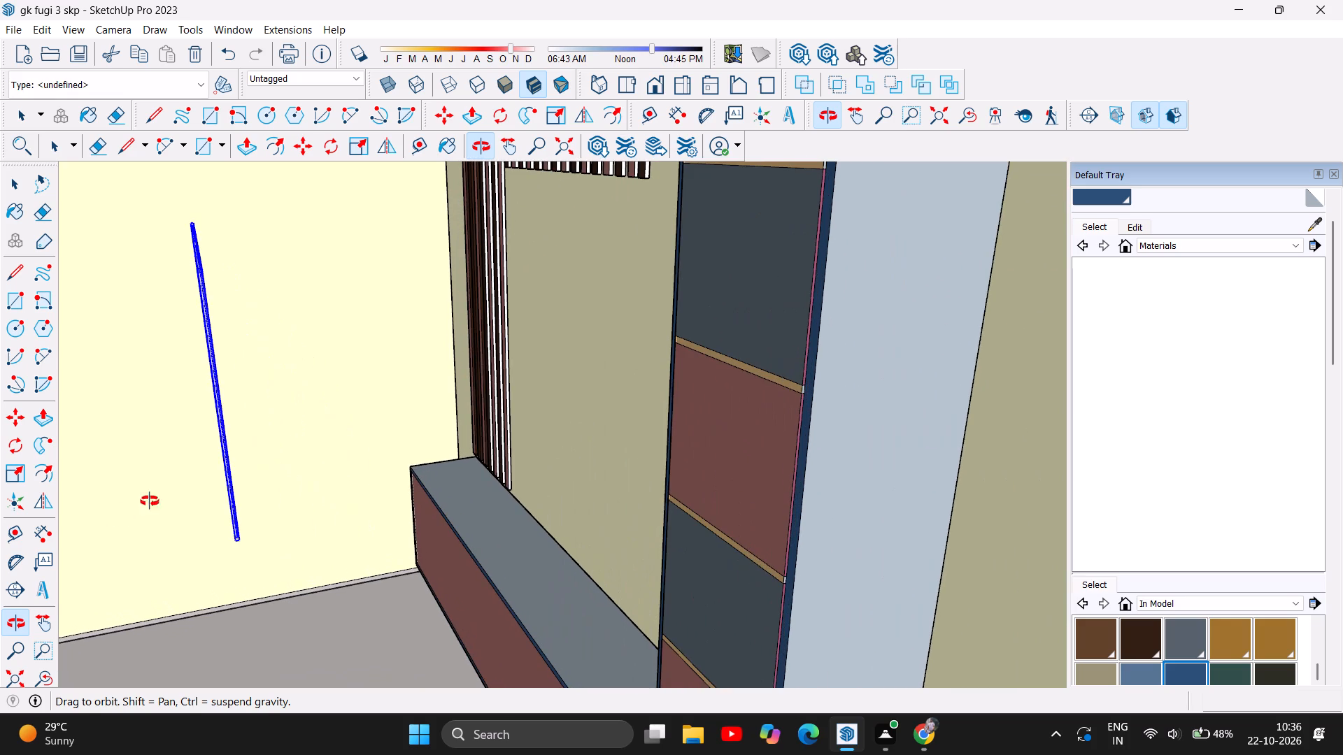
left_click(450, 122)
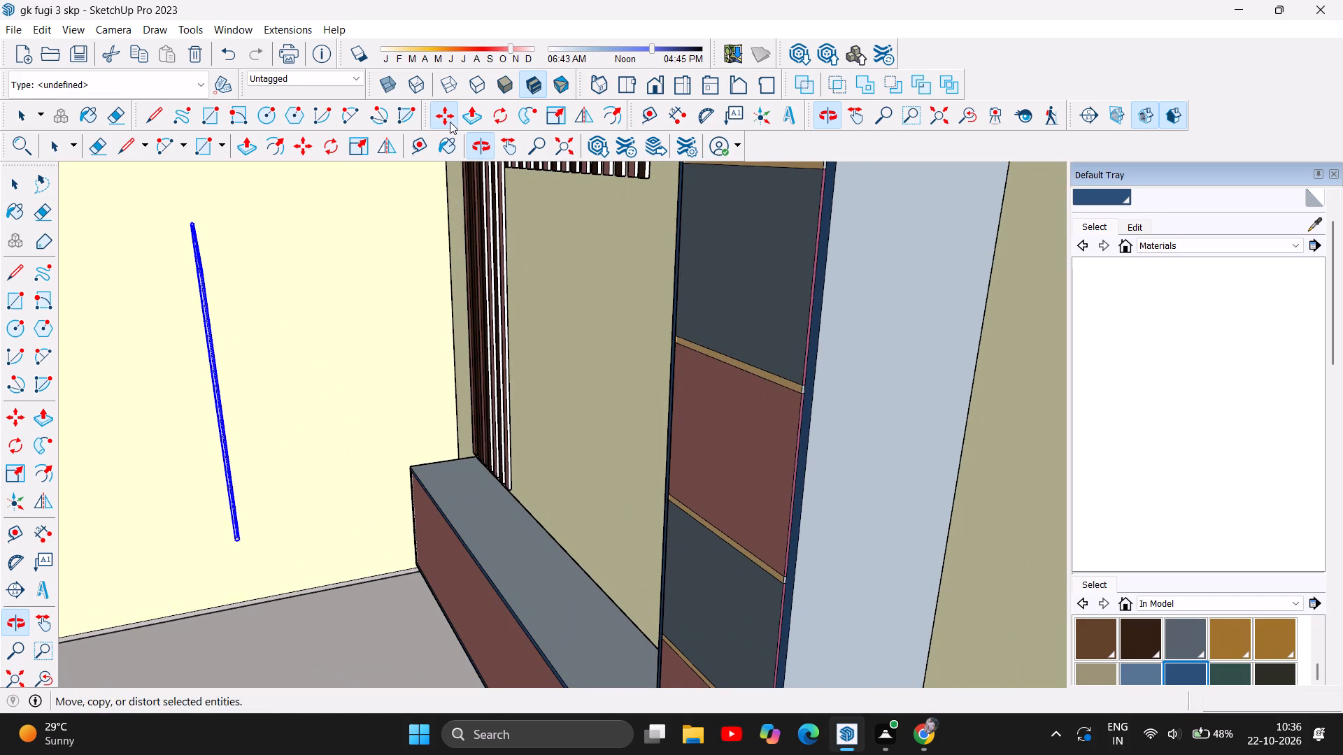
left_click_drag(204, 345, 280, 345)
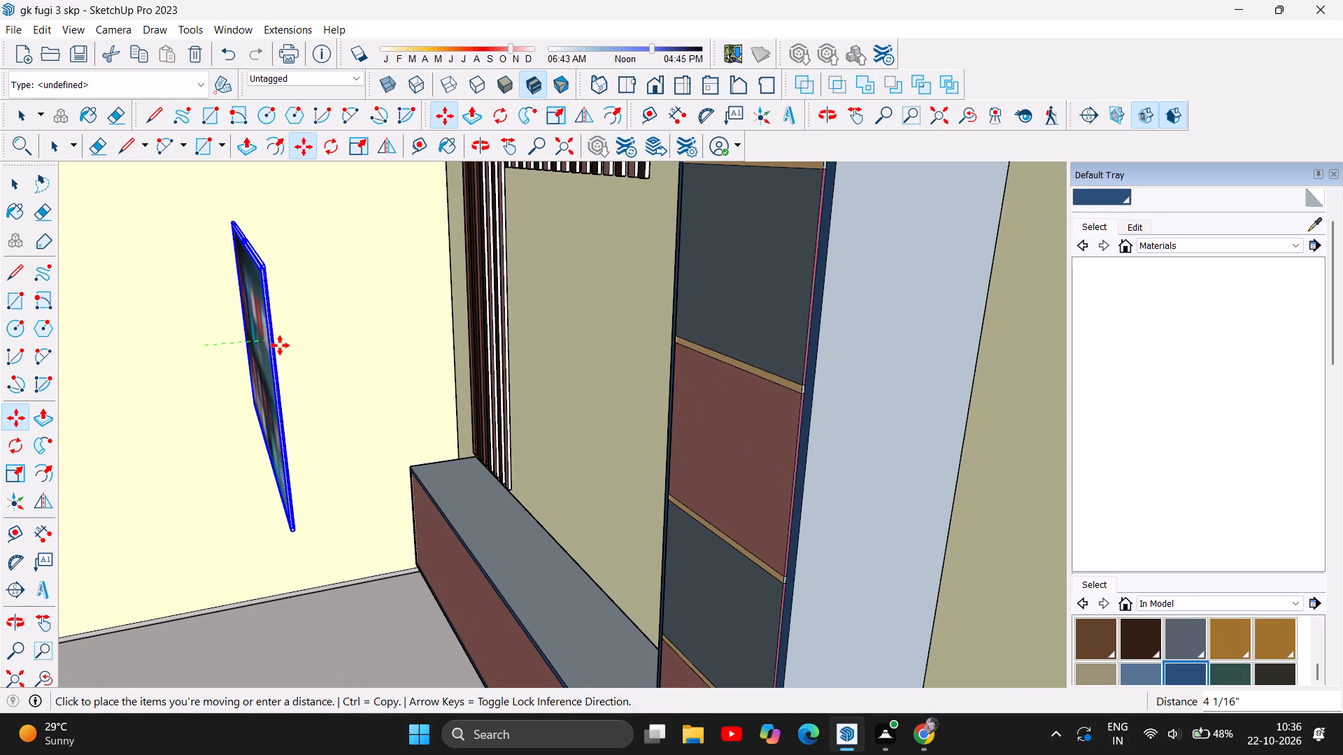
left_click_drag(280, 345, 457, 338)
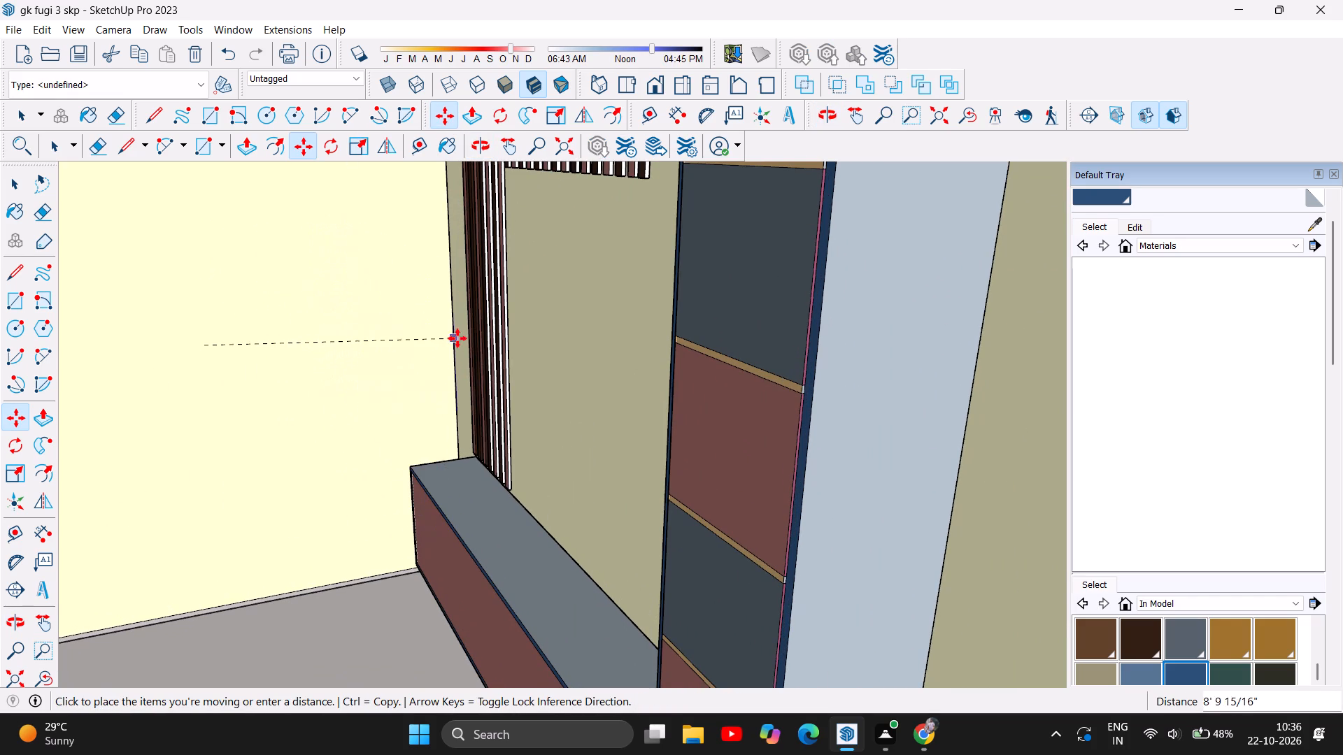
left_click_drag(457, 338, 433, 349)
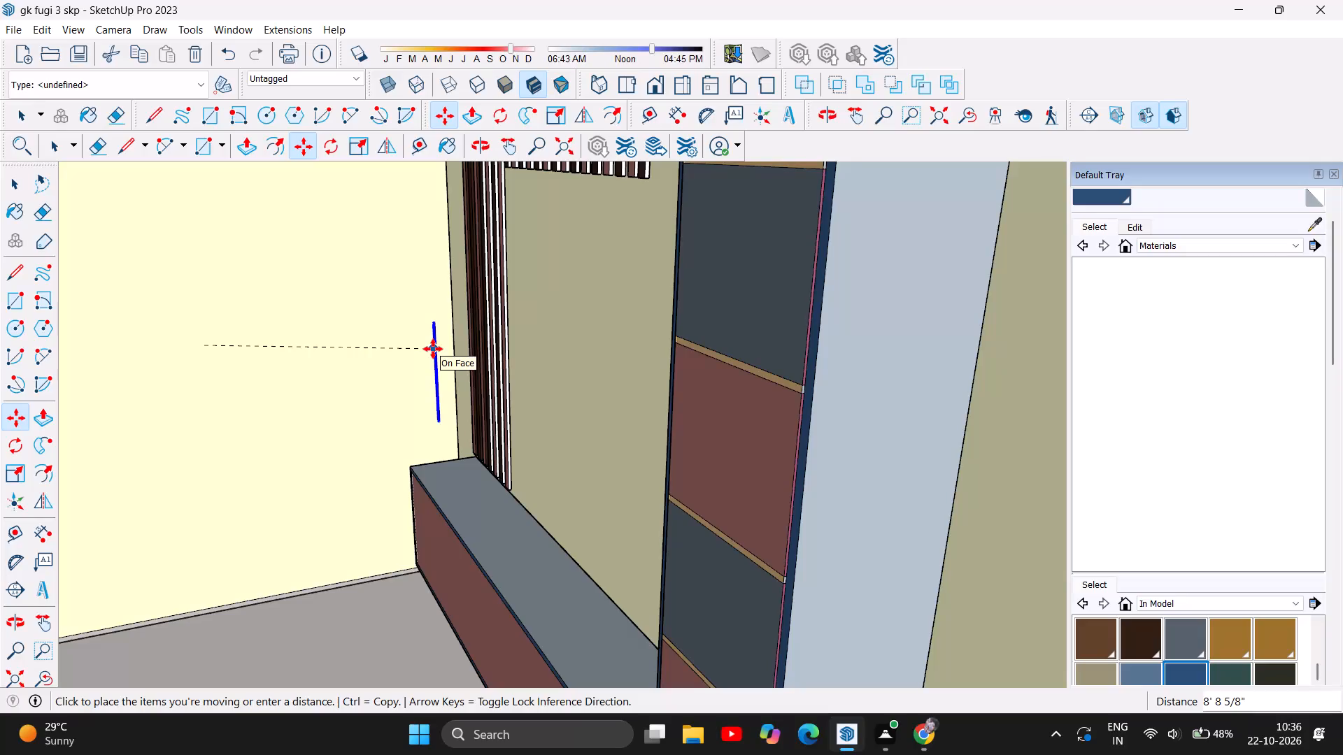
left_click_drag(433, 349, 469, 342)
left_click_drag(469, 342, 496, 351)
middle_click(496, 351)
left_click(495, 352)
middle_click(495, 352)
left_click(495, 352)
left_click_drag(489, 355, 562, 320)
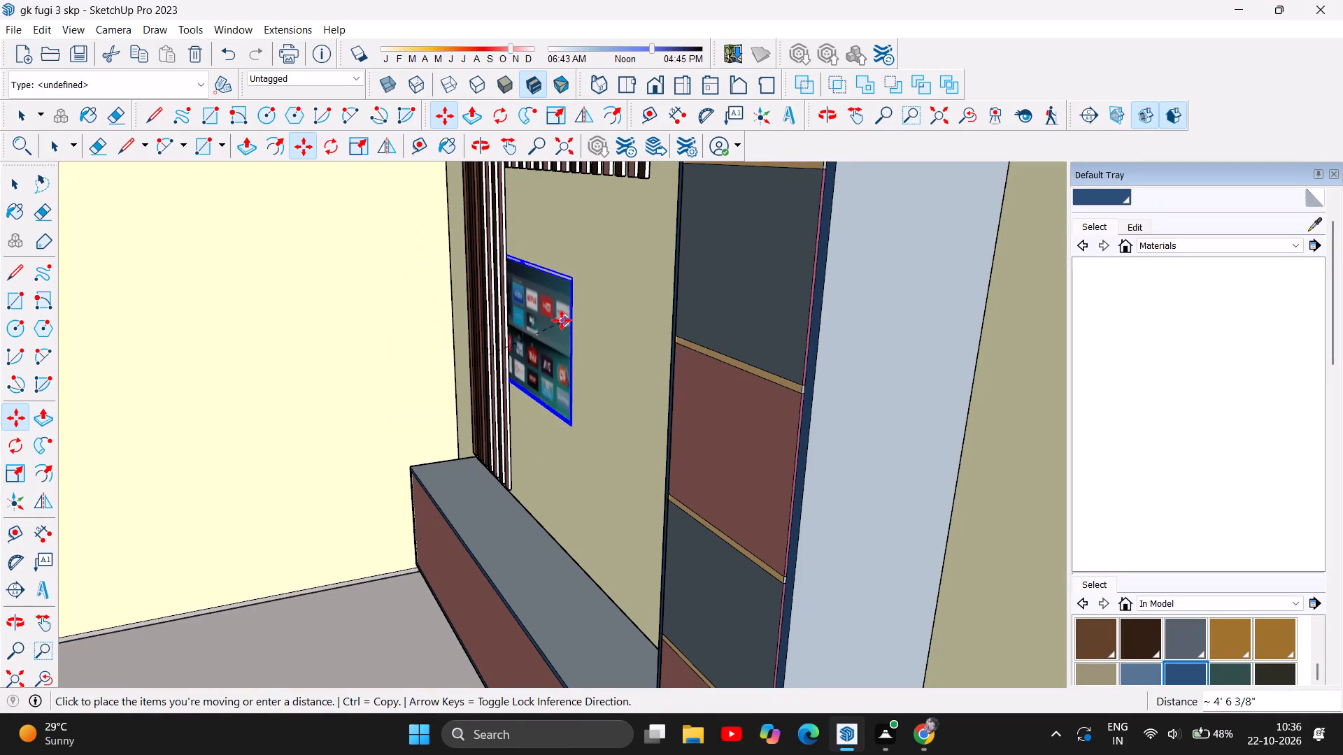
left_click_drag(562, 320, 603, 336)
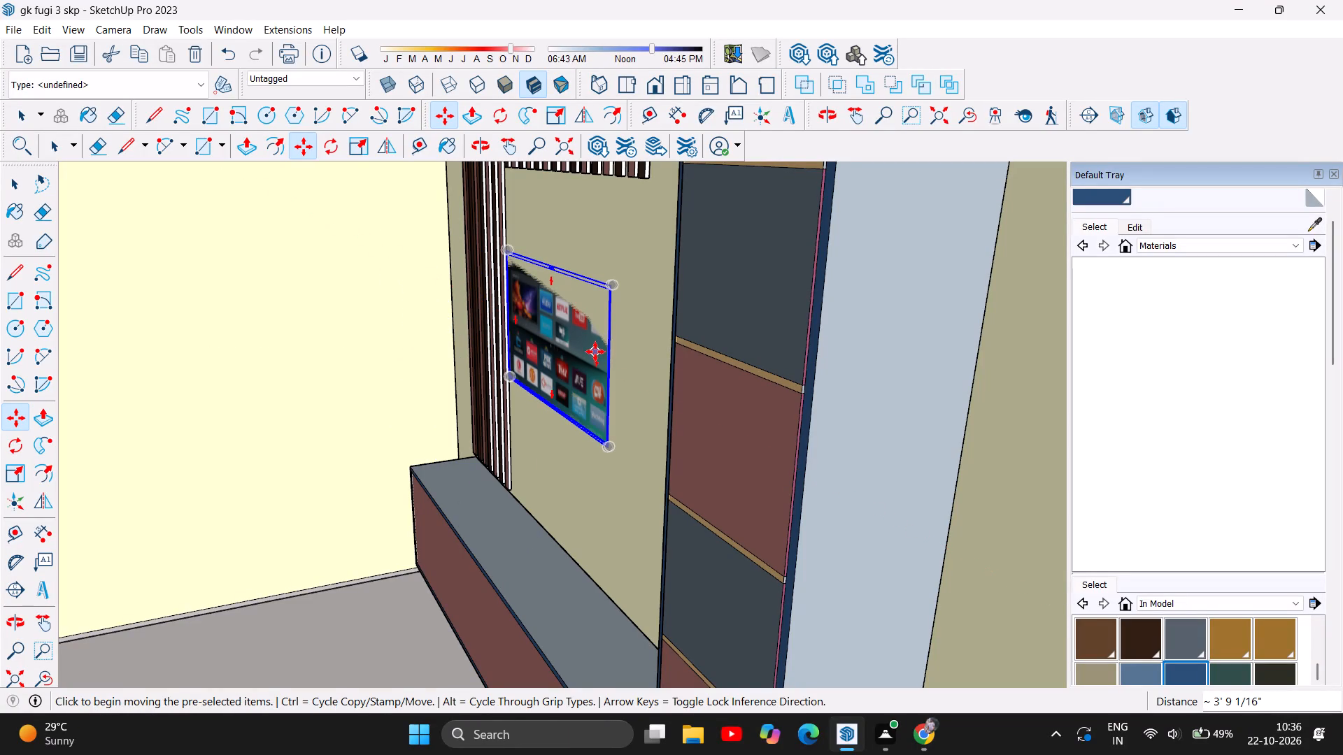
Move the TV about 1 15/16" out from the wall so its whole screen sits clear of the wall face.
left_click_drag(599, 348, 541, 367)
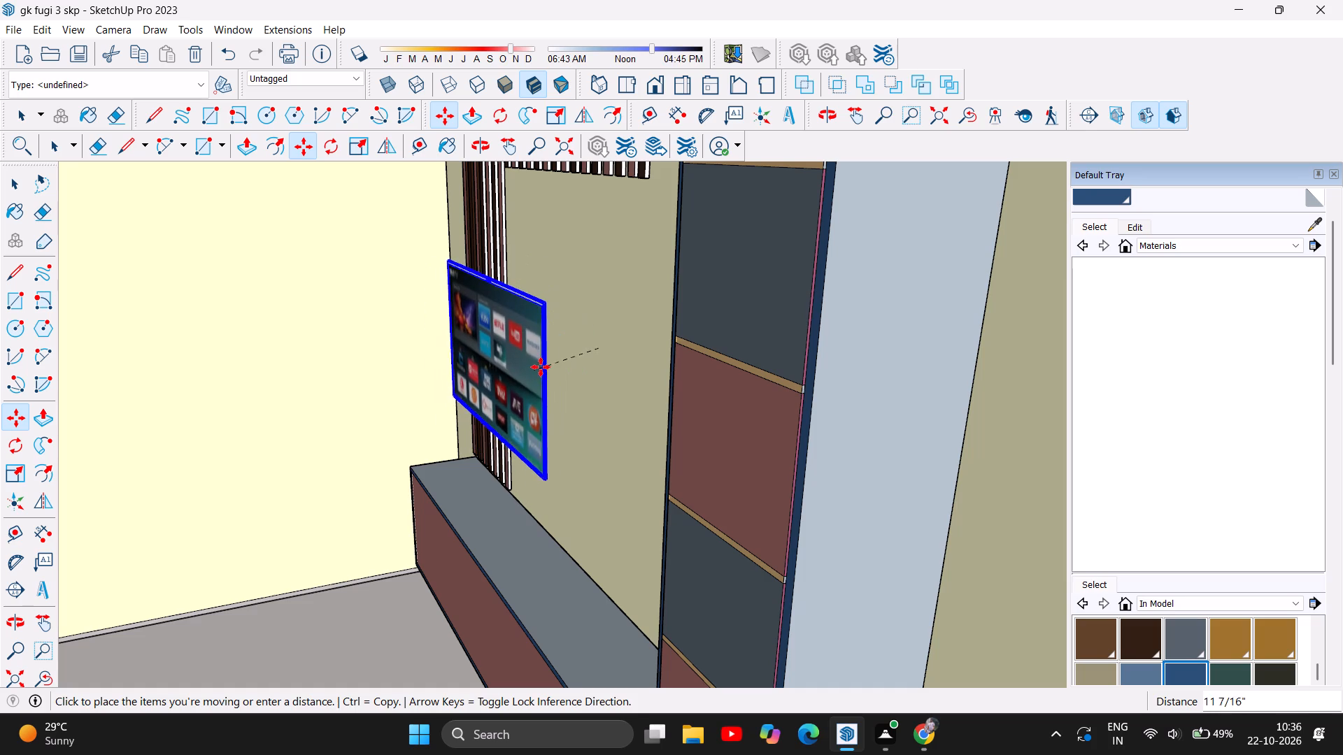
left_click_drag(541, 367, 585, 350)
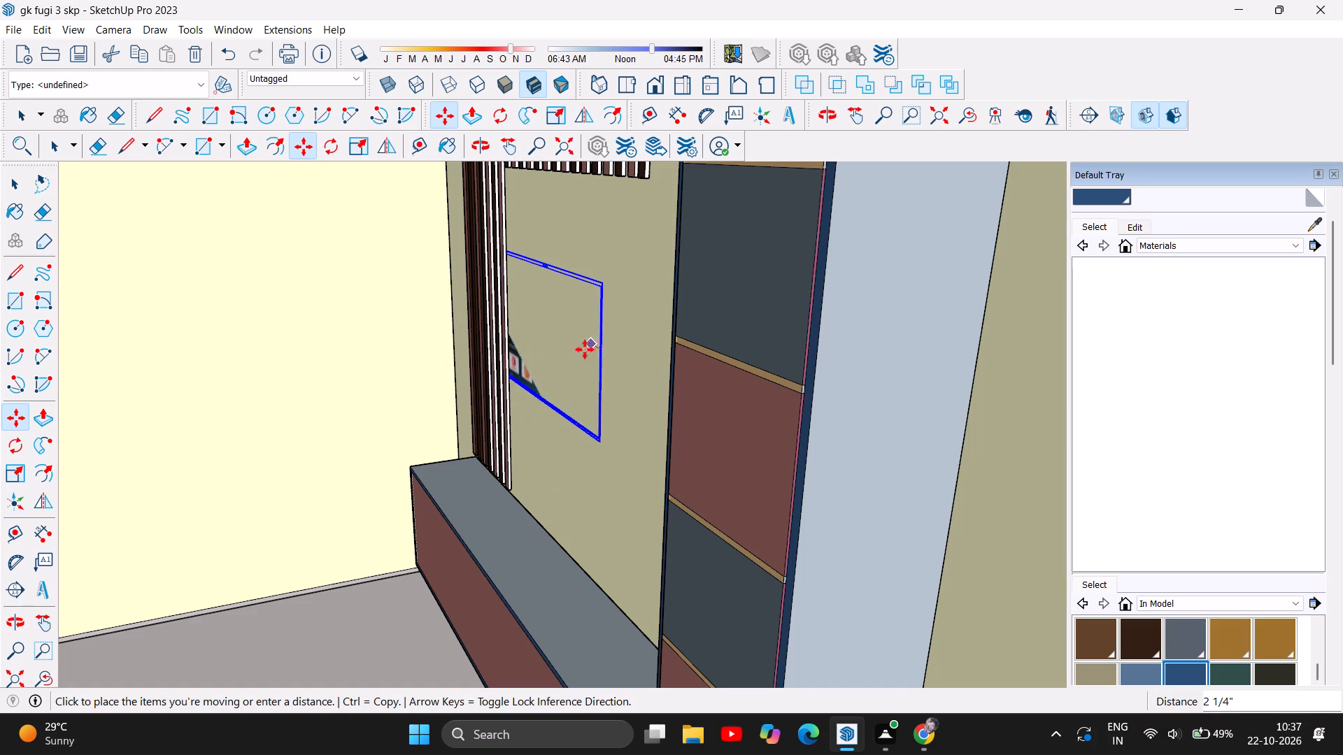
left_click_drag(585, 350, 576, 350)
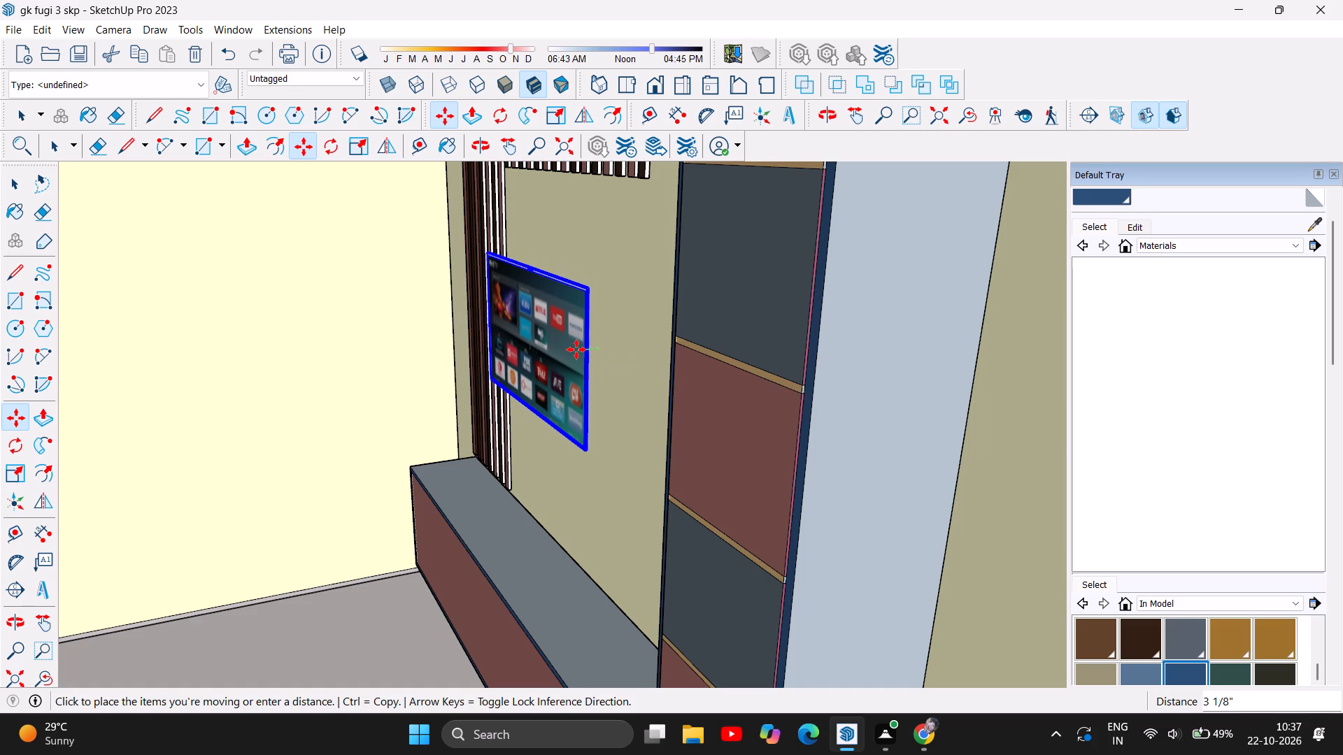
left_click_drag(576, 350, 583, 354)
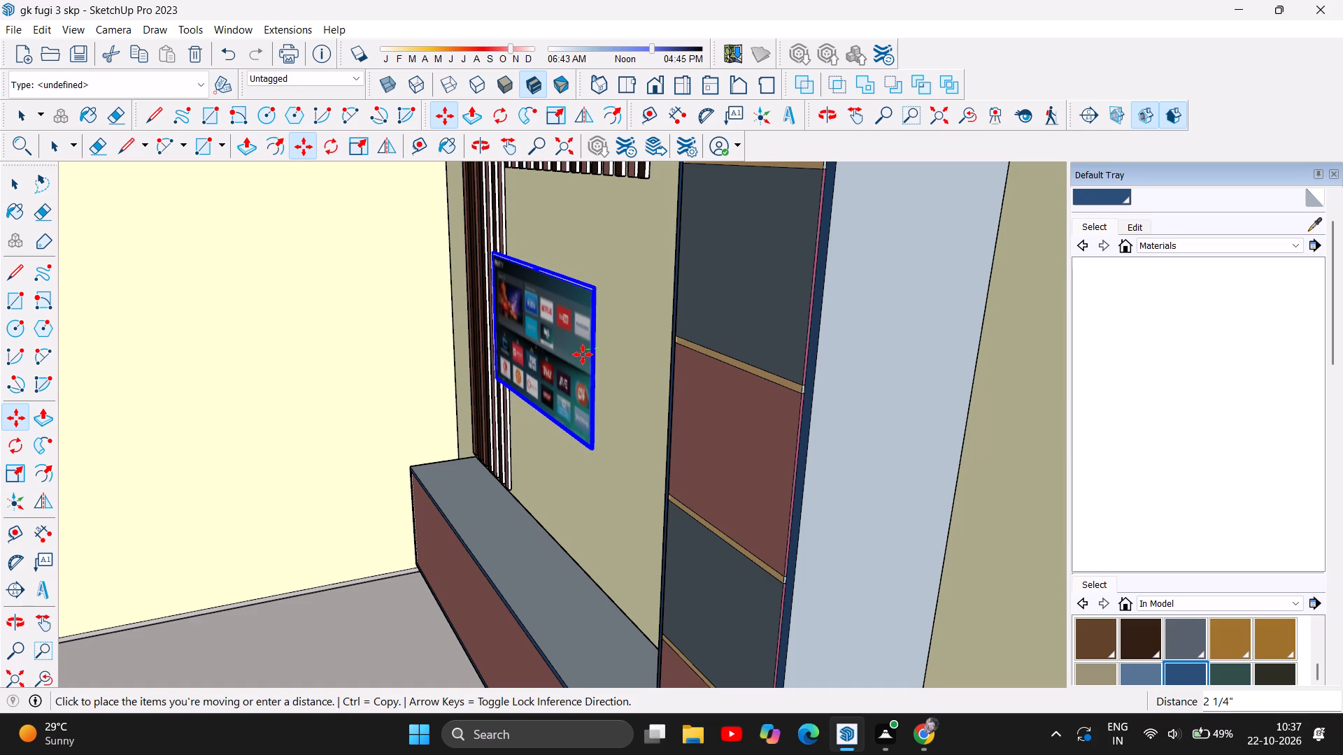
left_click_drag(583, 354, 585, 357)
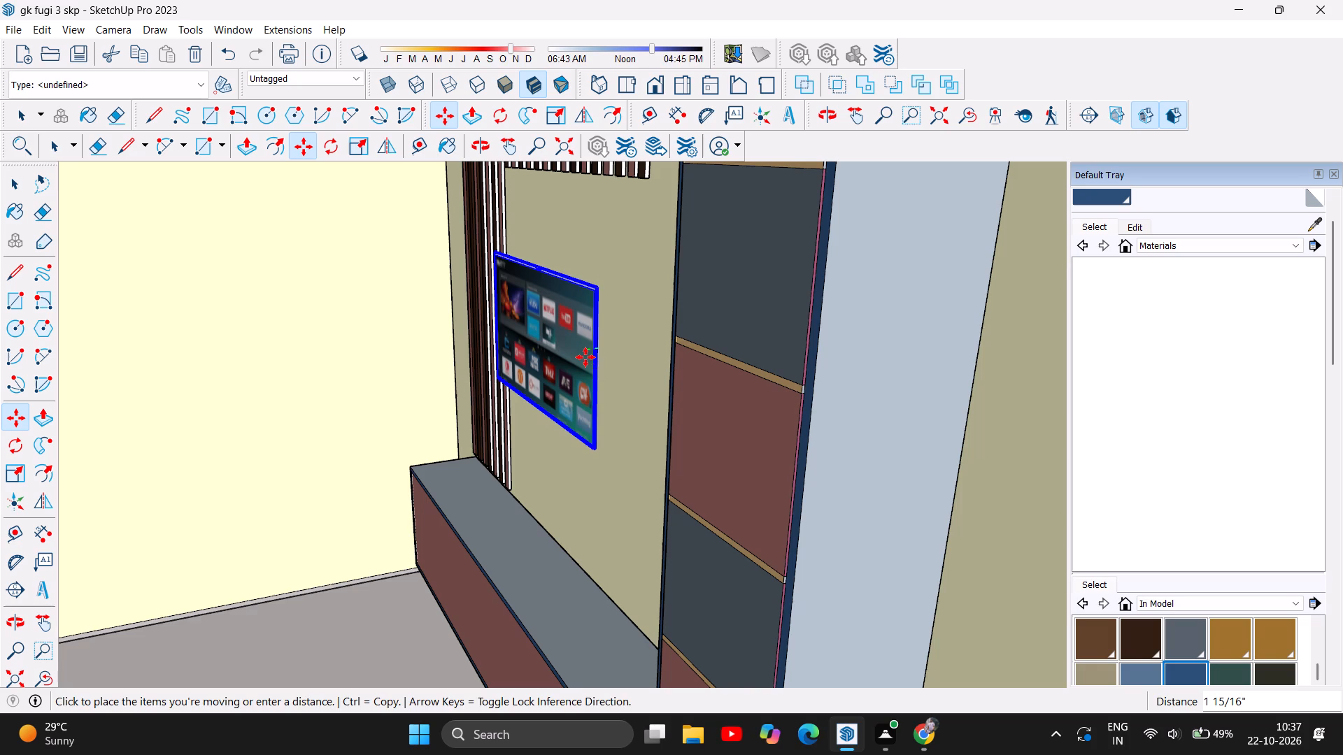
Move the TV about 3 7/16" along the wall, away from the long slats.
scroll(719, 445, "down", 12)
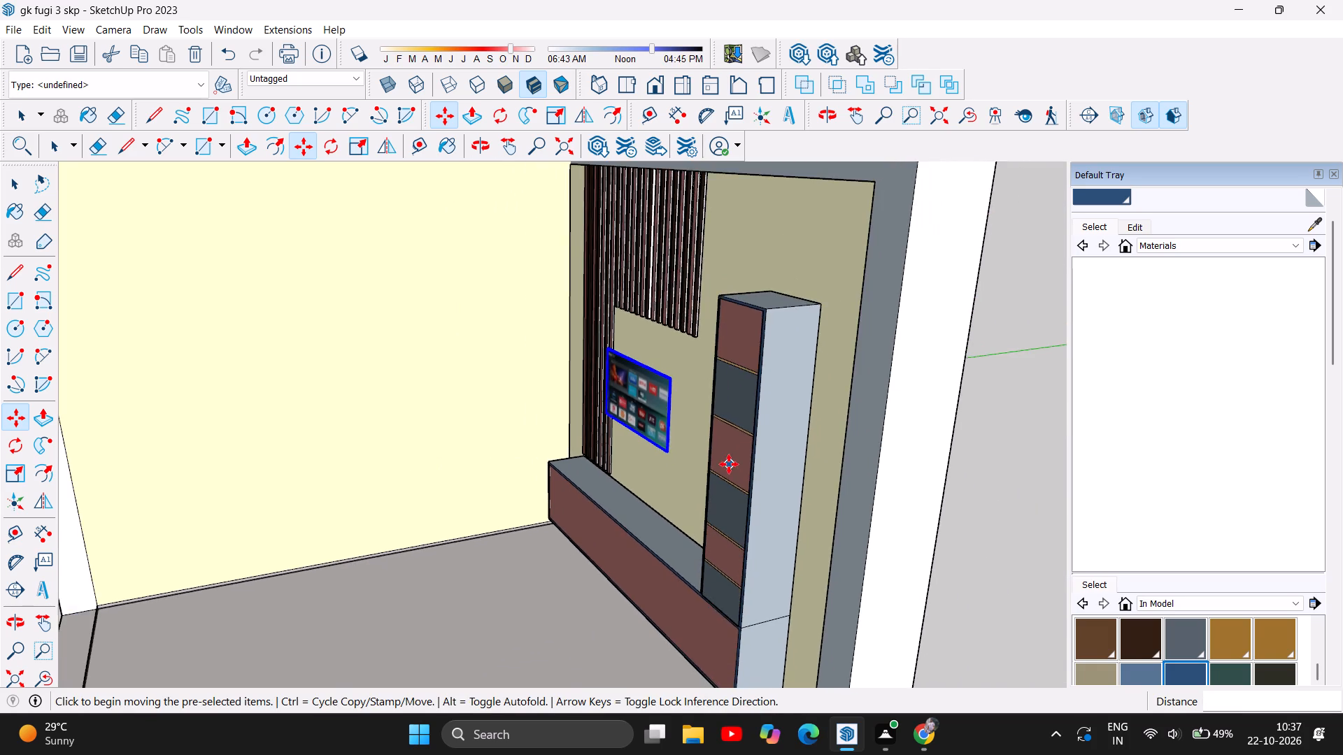
scroll(728, 465, "down", 6)
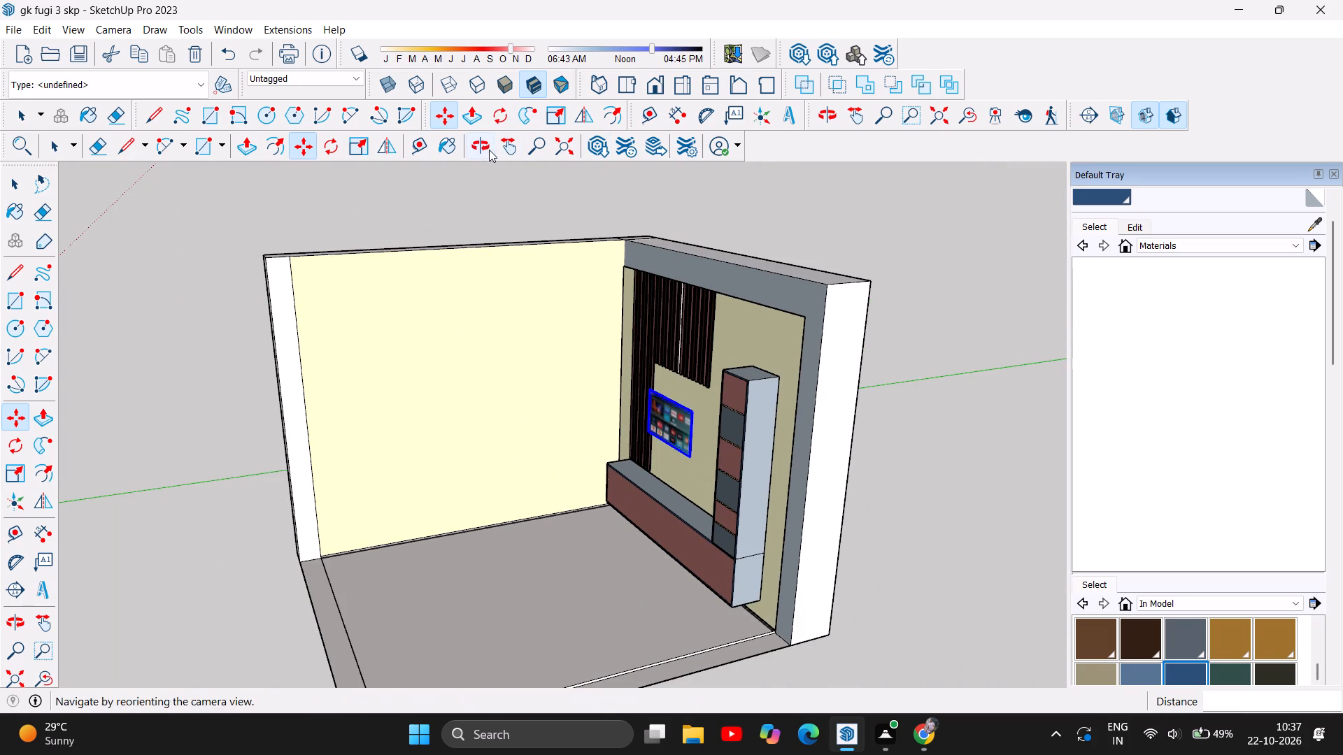
scroll(677, 446, "up", 17)
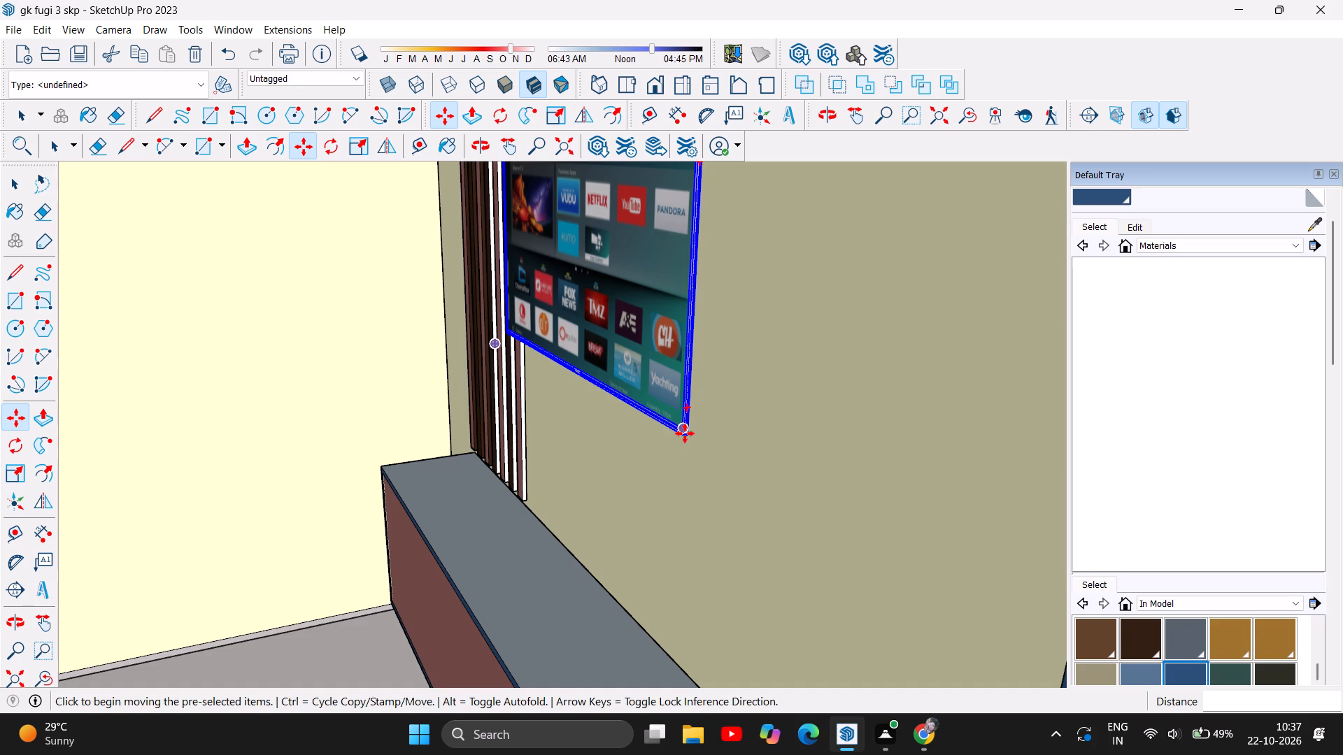
left_click_drag(683, 433, 726, 447)
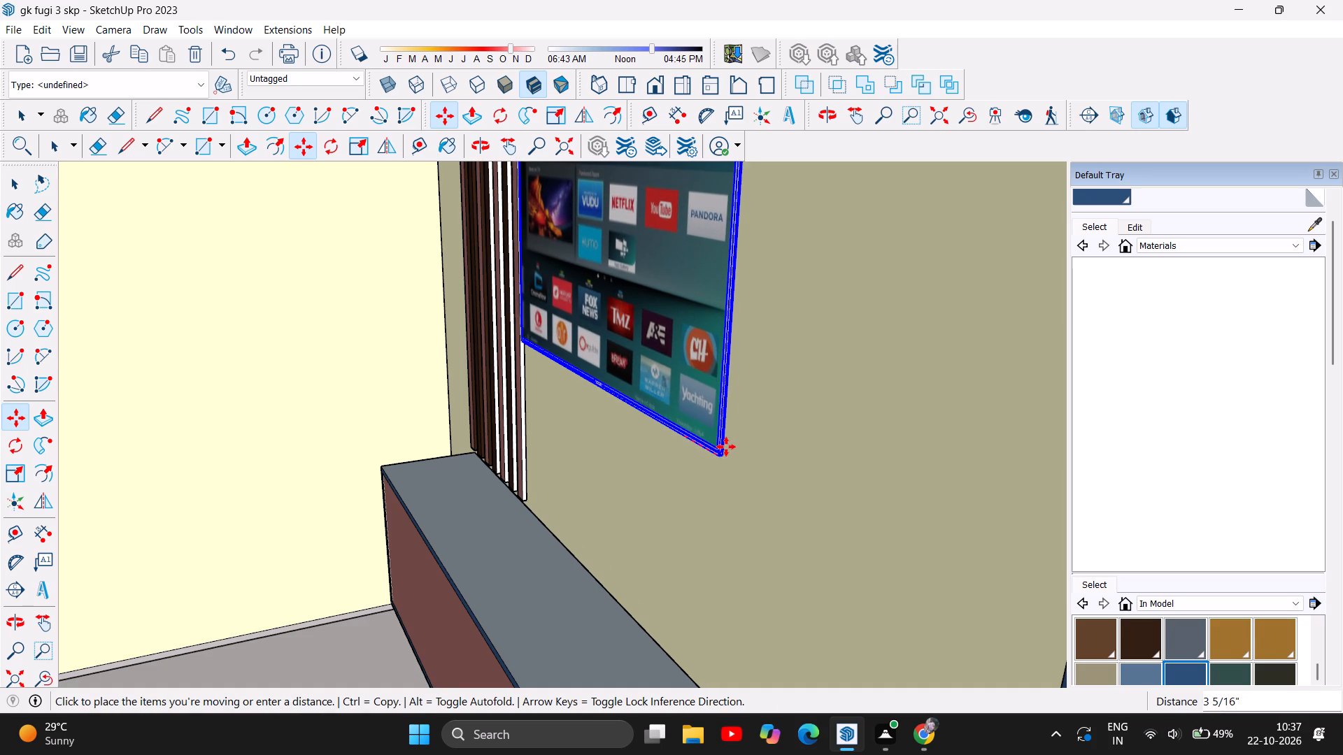
left_click_drag(726, 447, 727, 447)
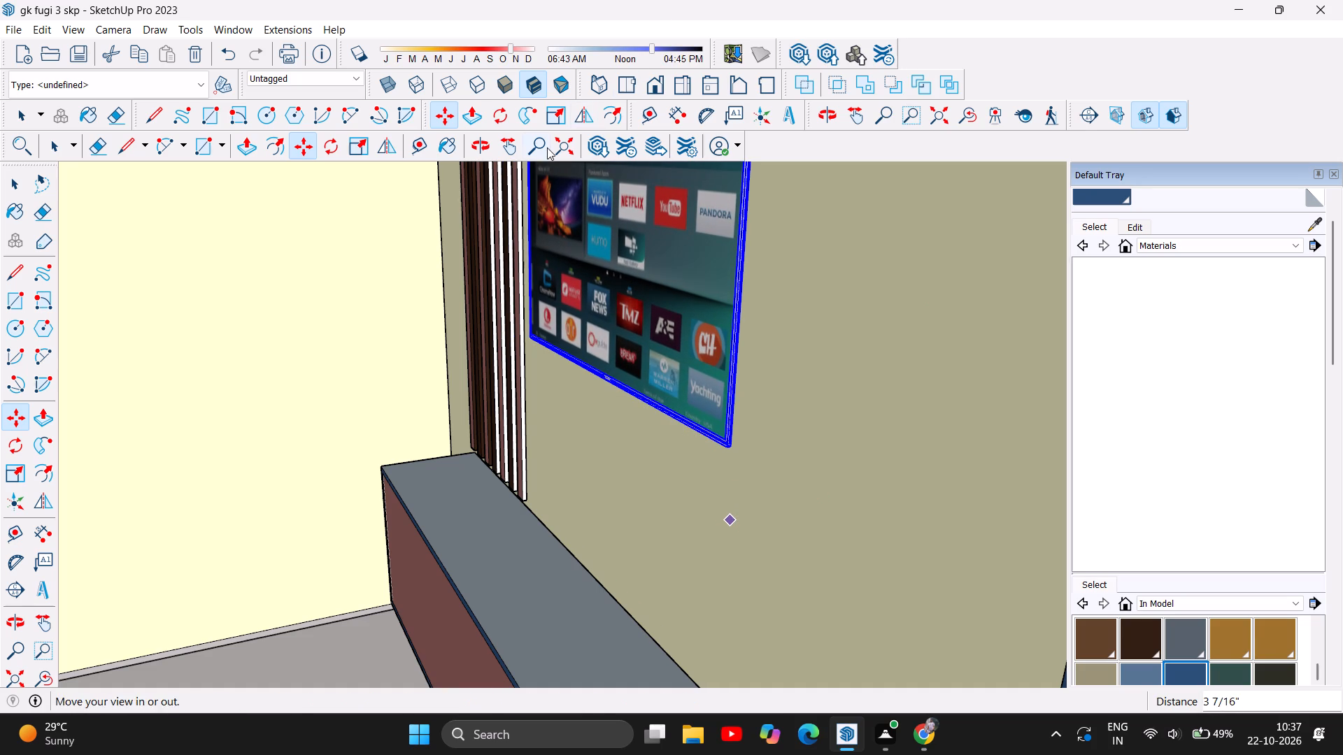
Face the TV-unit wall from the front and open the imported TV component for editing.
left_click(471, 152)
left_click_drag(342, 373, 533, 402)
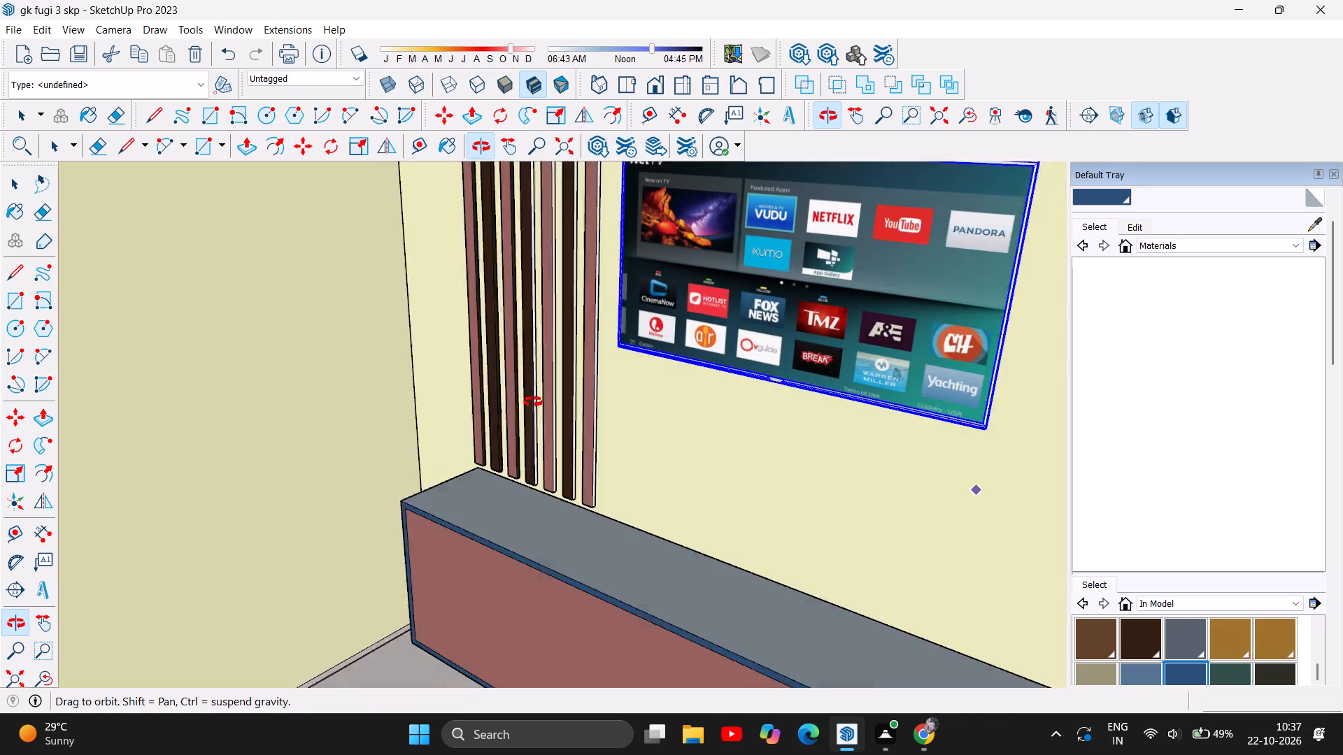
left_click_drag(533, 402, 574, 405)
scroll(589, 410, "down", 5)
scroll(740, 419, "down", 5)
left_click_drag(652, 512, 690, 480)
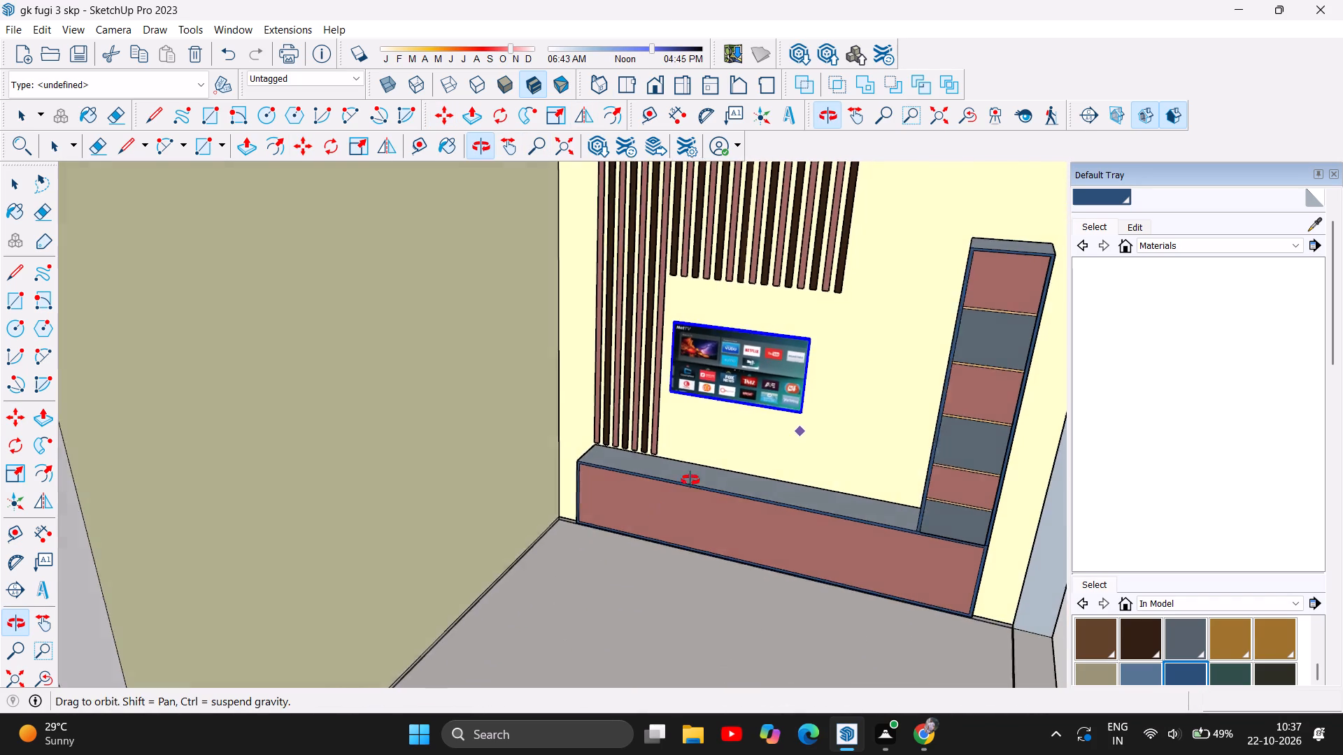
left_click_drag(690, 480, 796, 372)
scroll(723, 346, "up", 3)
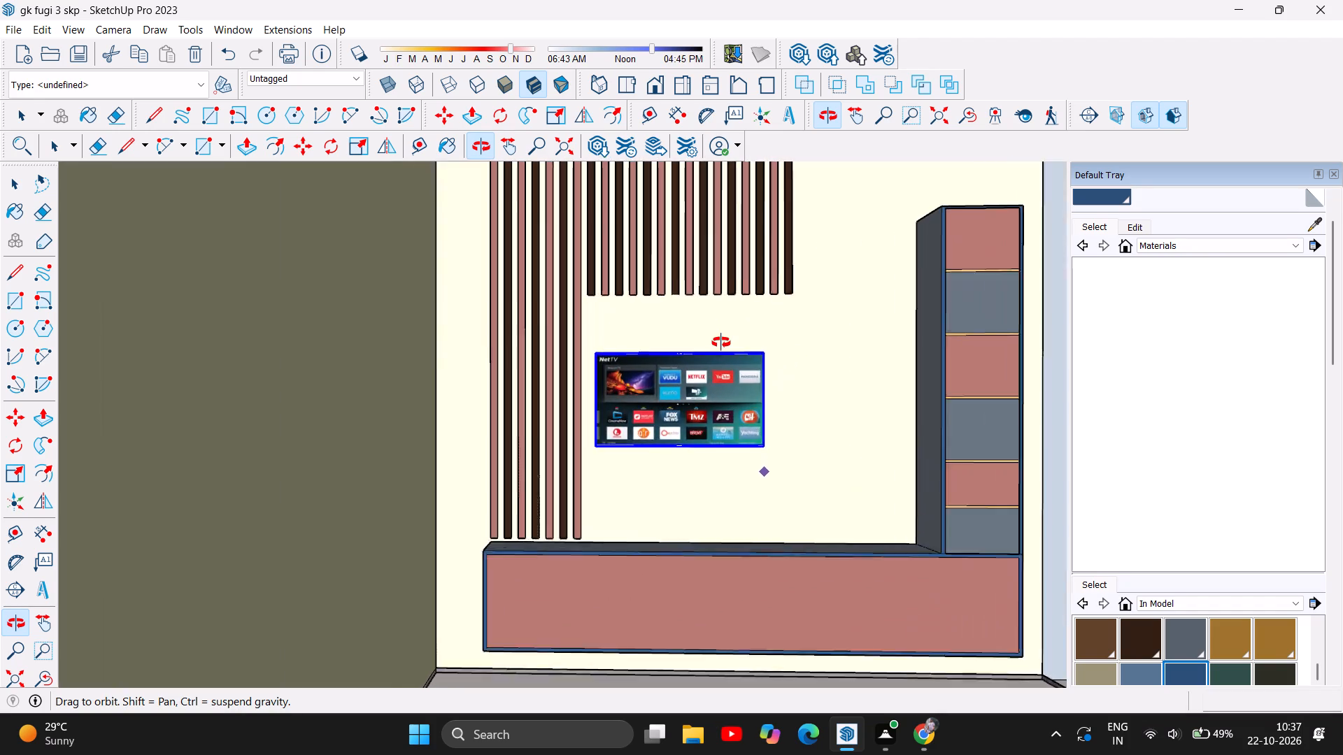
scroll(721, 343, "up", 2)
scroll(725, 413, "up", 7)
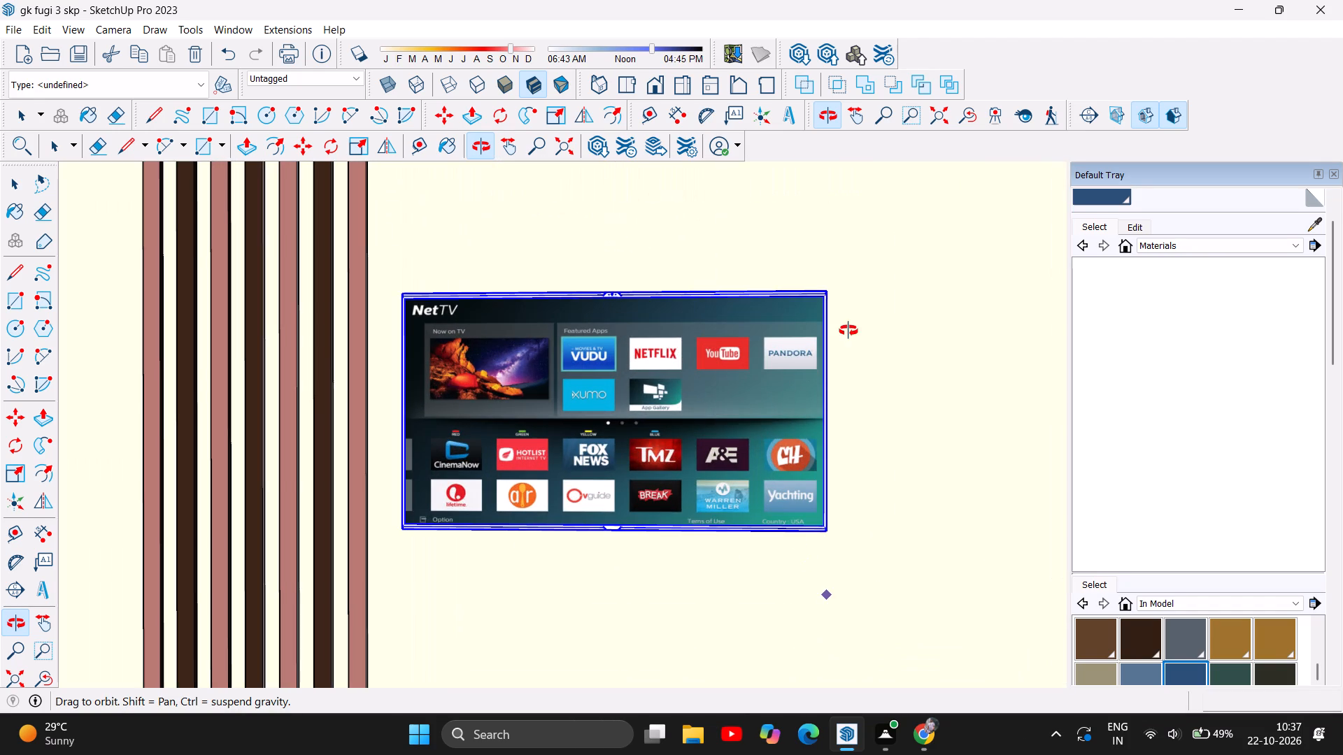
left_click(446, 122)
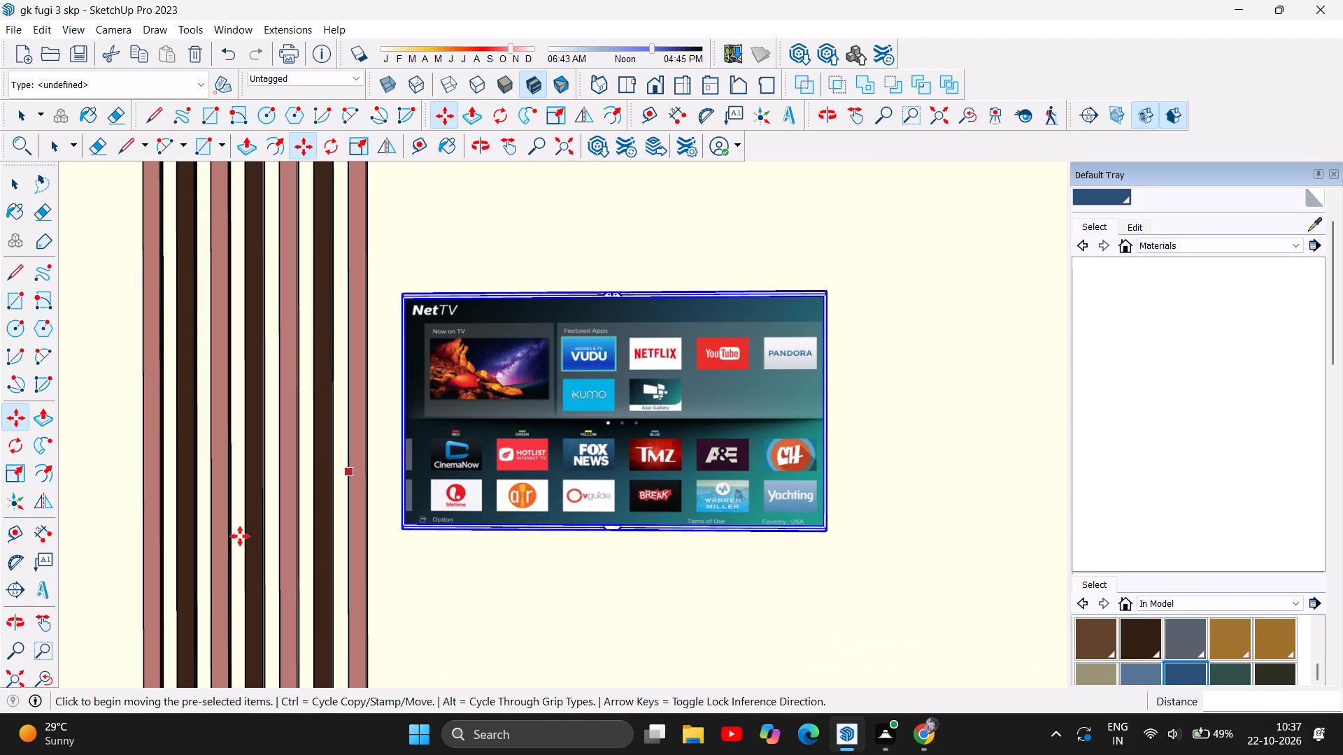
right_click(407, 528)
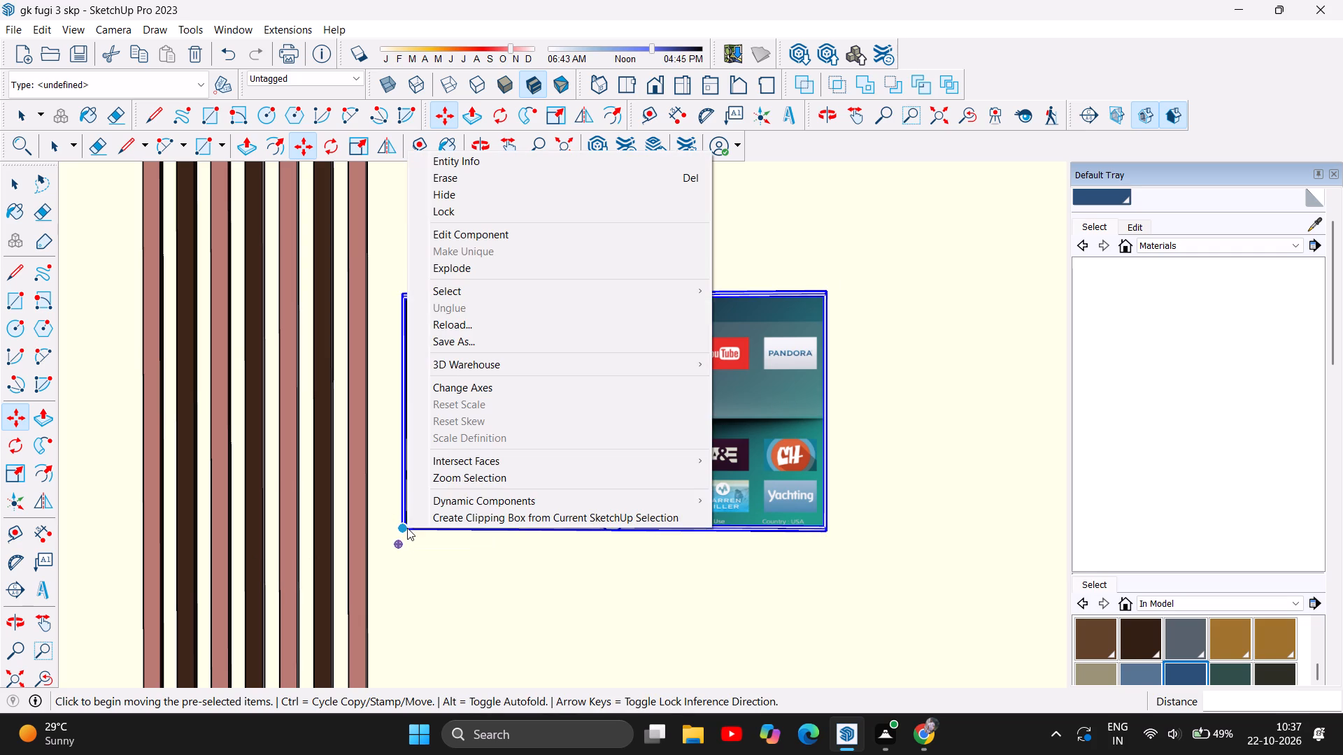
left_click(515, 238)
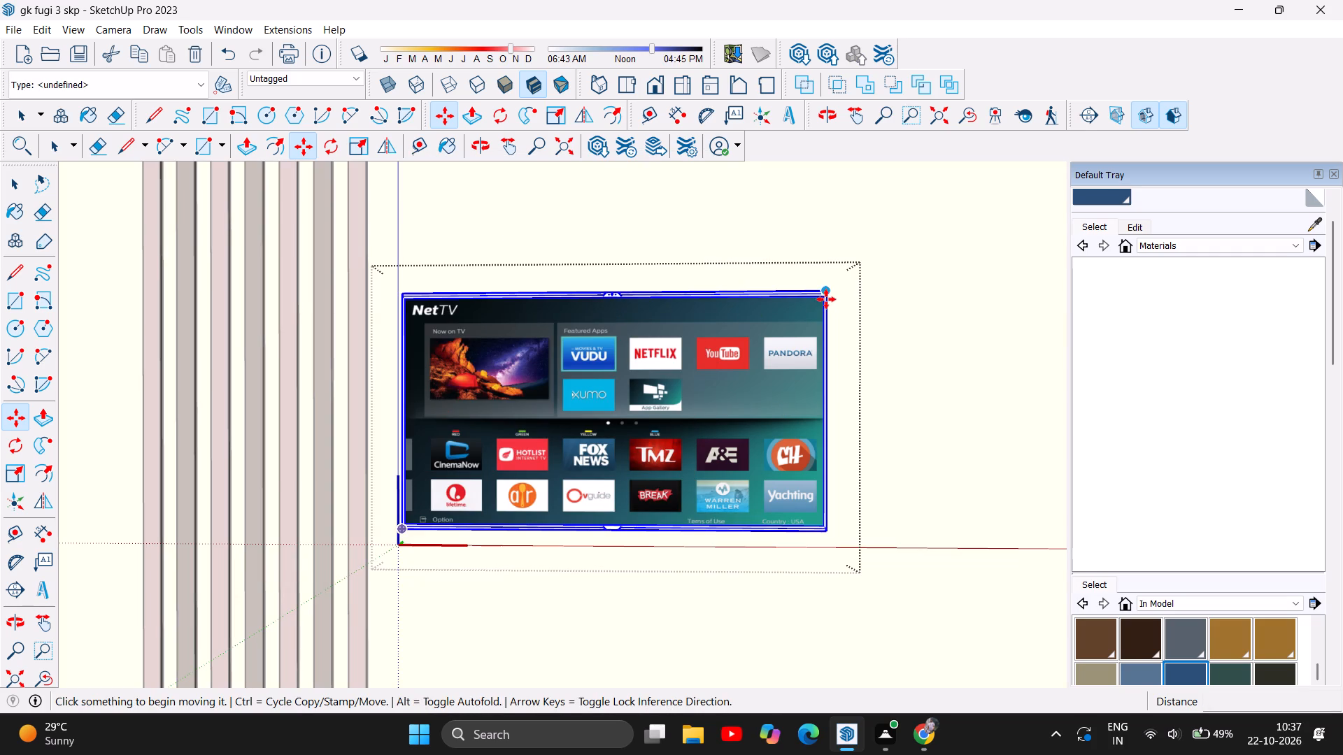
Shift the TV group inside its component away from the long slats, and bring it back about 4 1/16" toward them.
left_click_drag(830, 296, 842, 298)
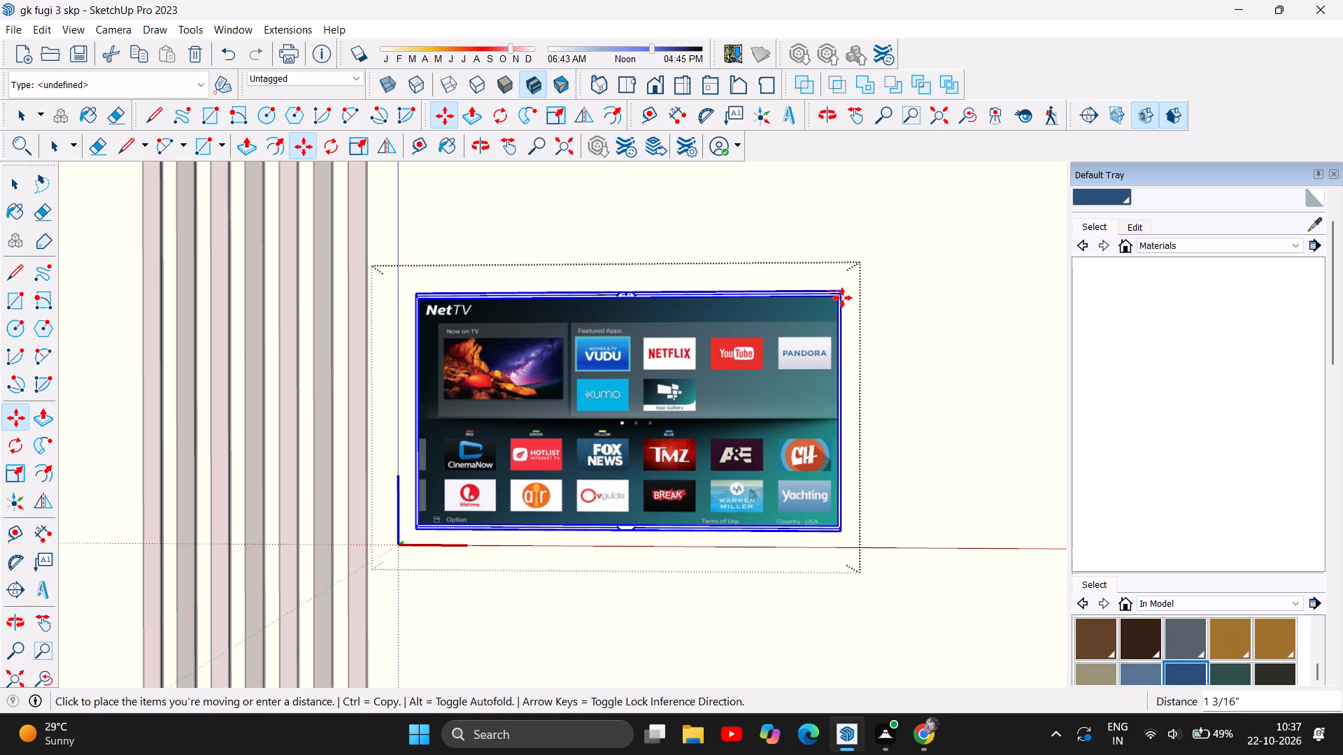
left_click_drag(842, 298, 875, 295)
left_click(875, 295)
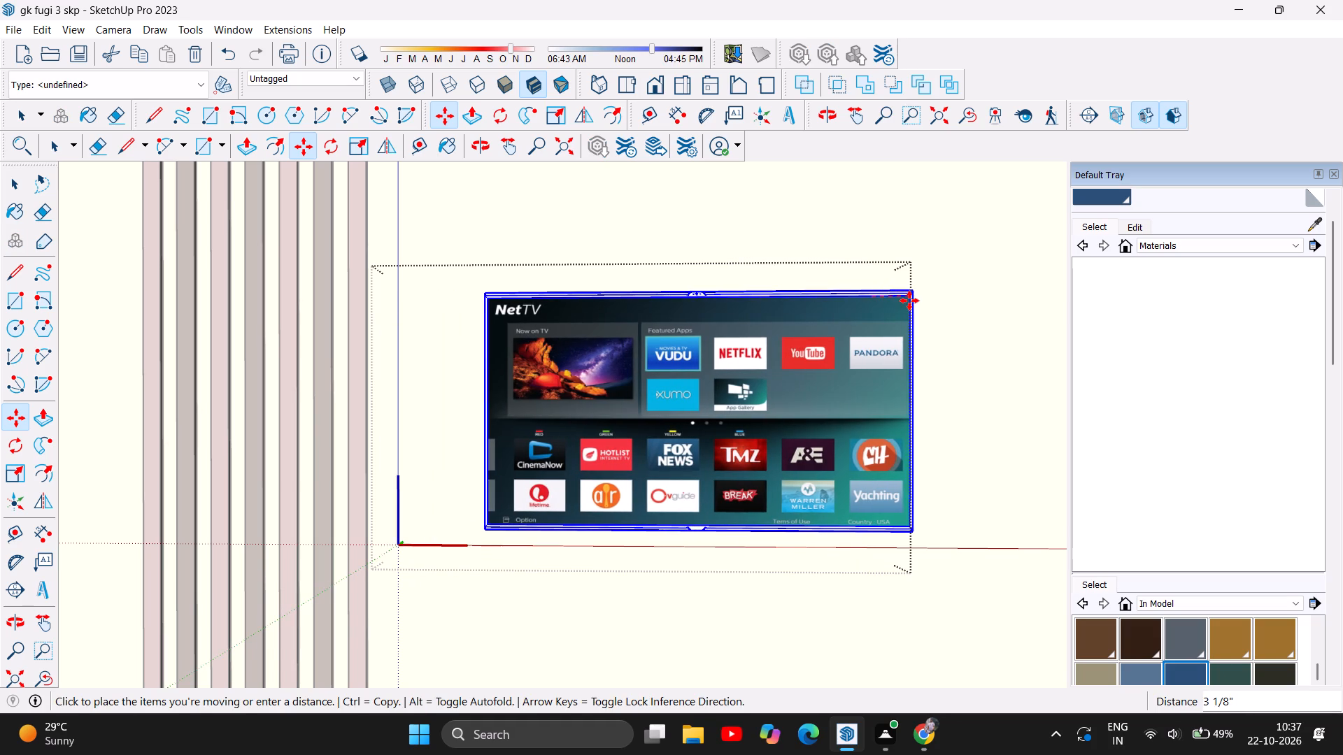
left_click(909, 301)
scroll(653, 382, "down", 6)
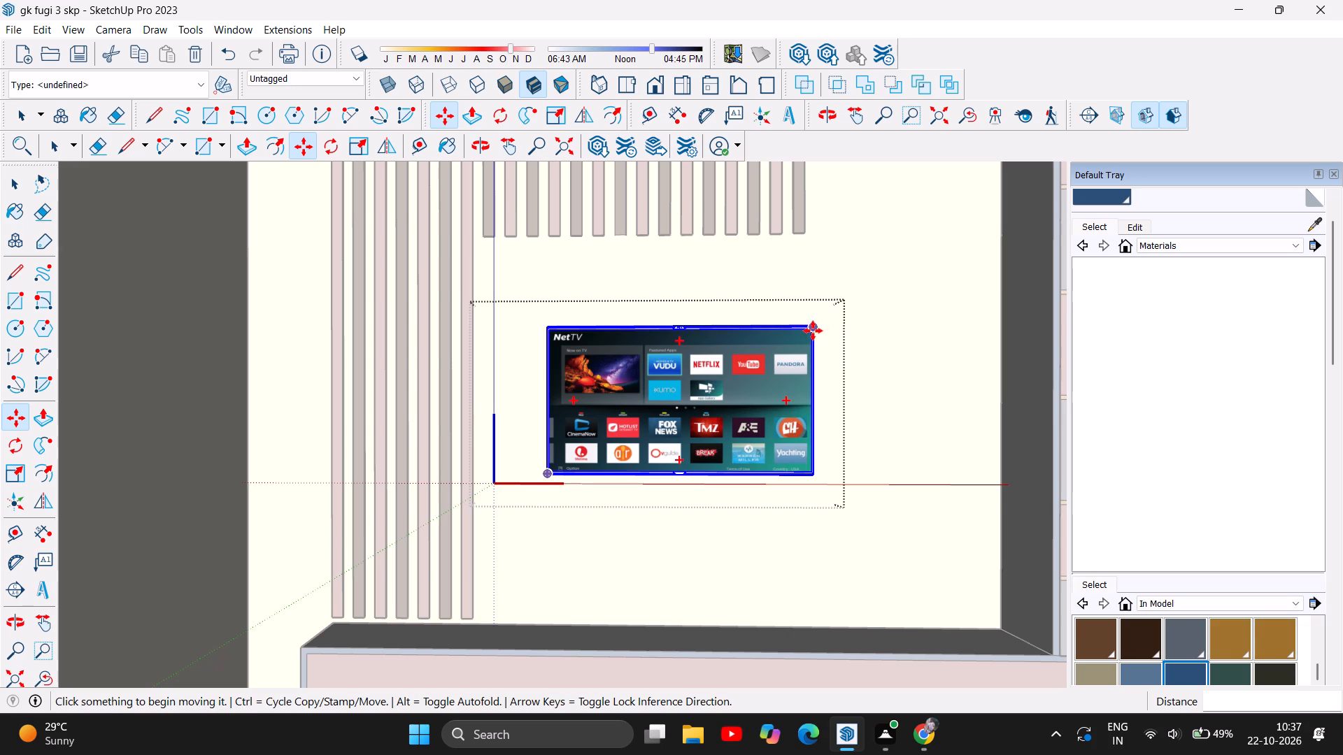
left_click_drag(813, 331, 783, 331)
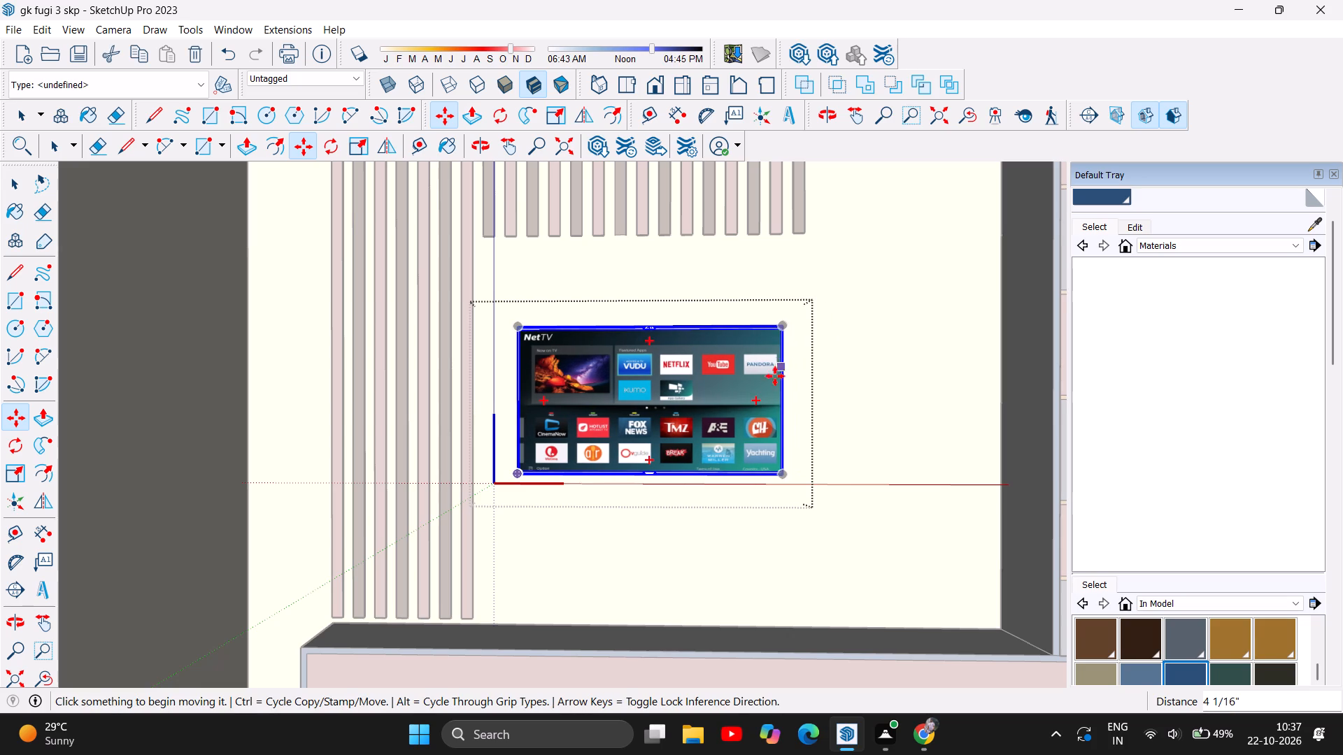
scroll(687, 425, "down", 6)
scroll(731, 513, "down", 6)
Move the TV group inside the component about 3/4" farther from the long slats, toward the tower.
scroll(762, 505, "up", 7)
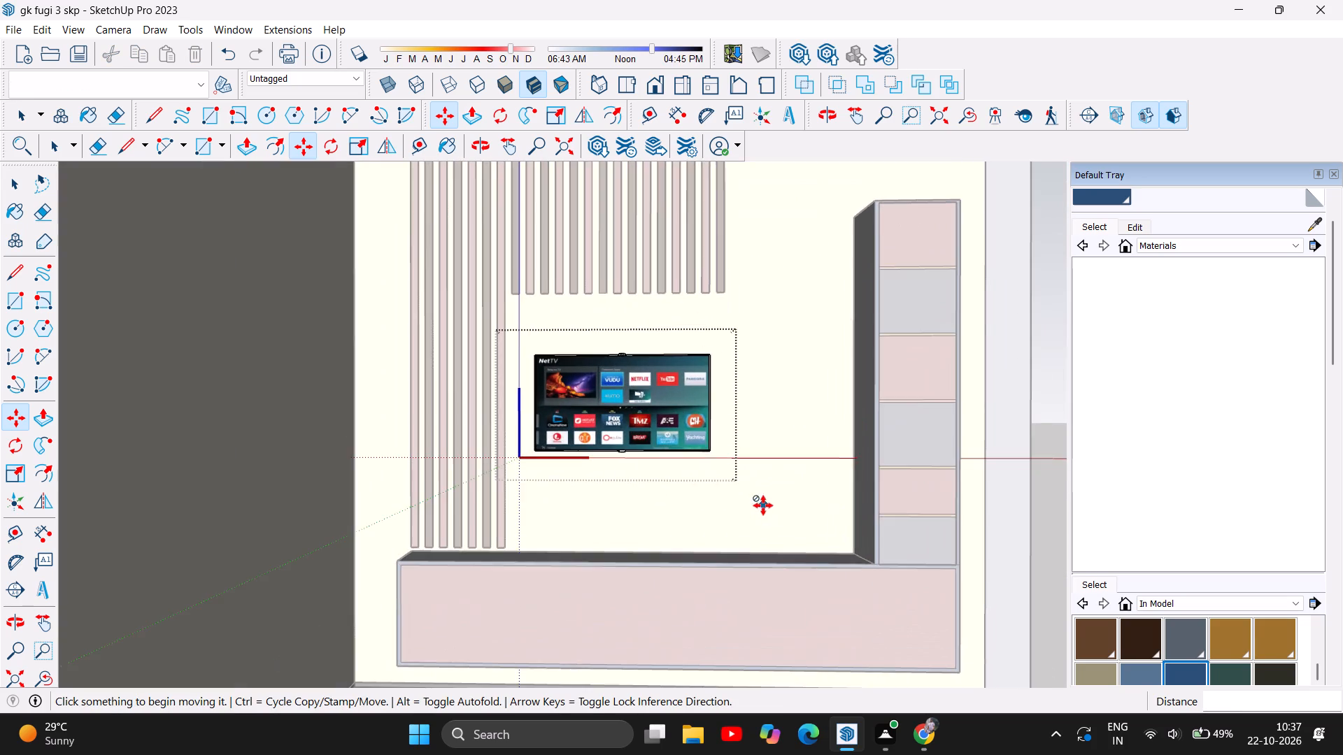
scroll(730, 475, "up", 5)
left_click_drag(720, 468, 741, 484)
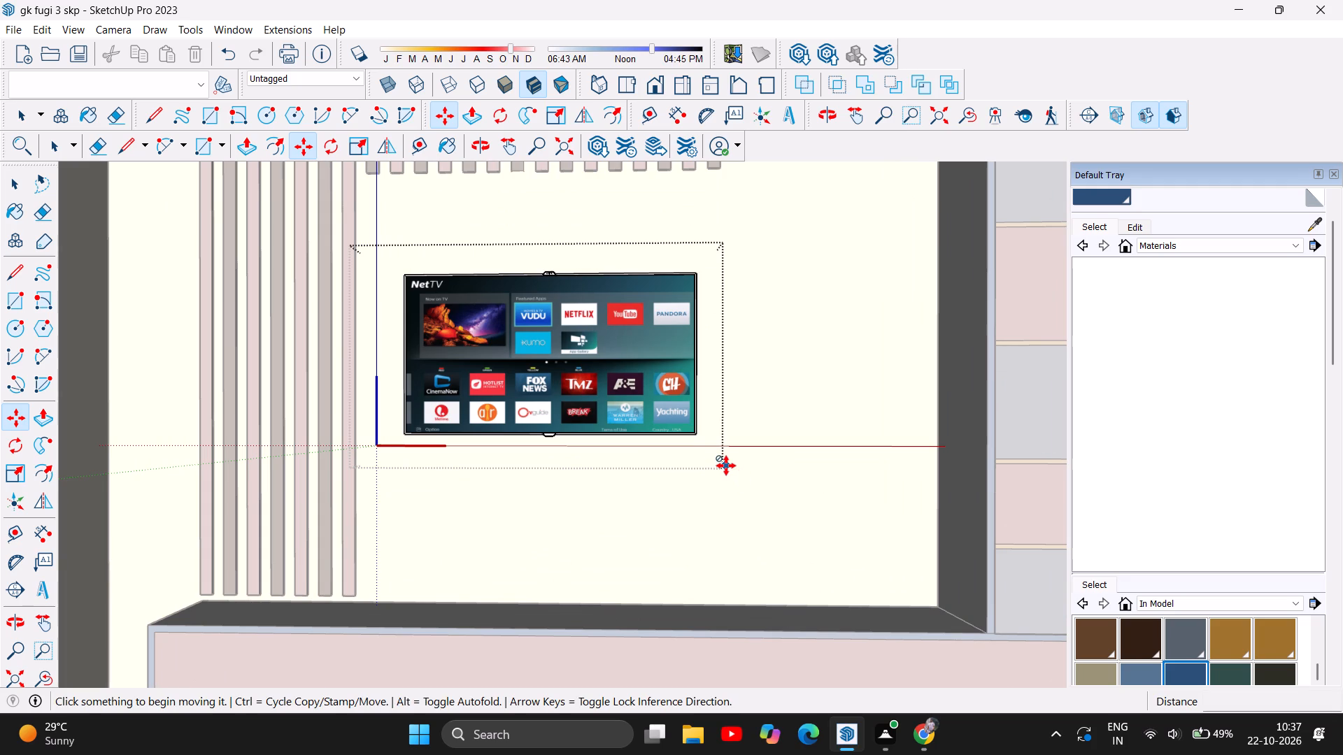
left_click(722, 466)
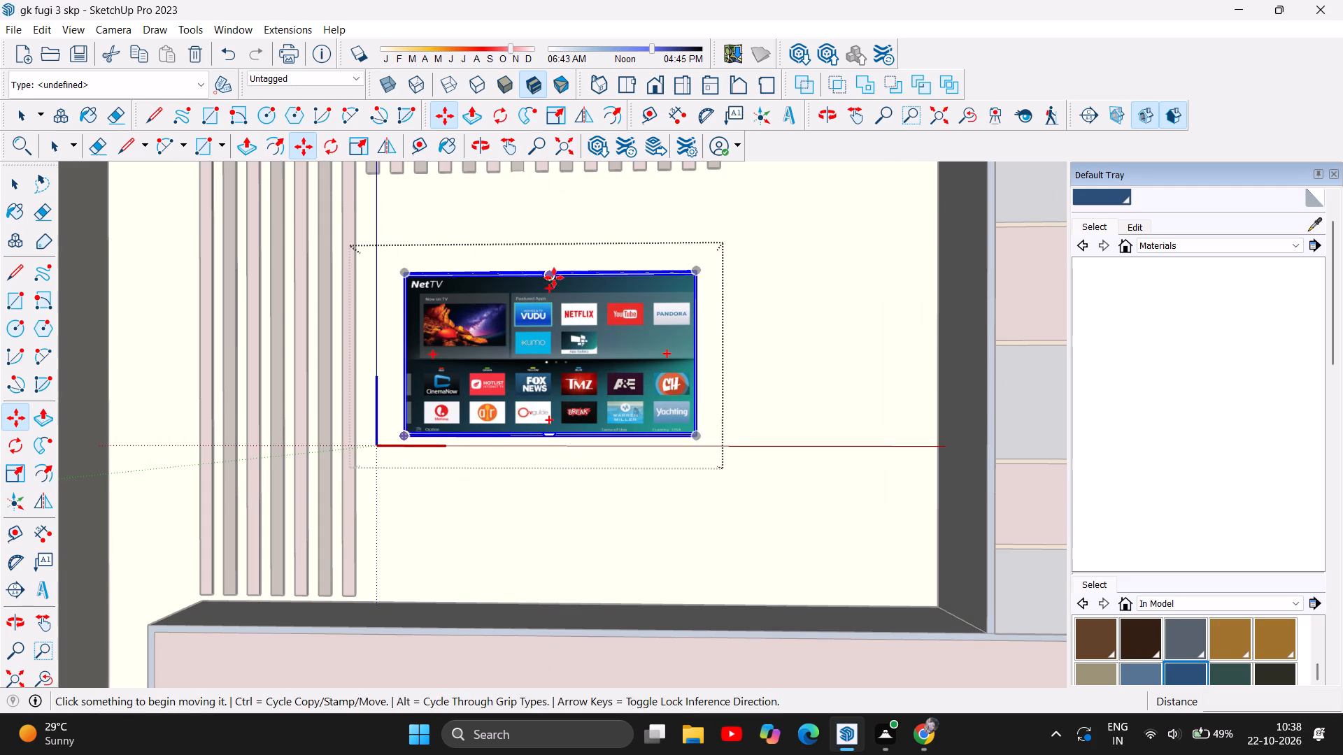
scroll(694, 274, "up", 5)
right_click(694, 274)
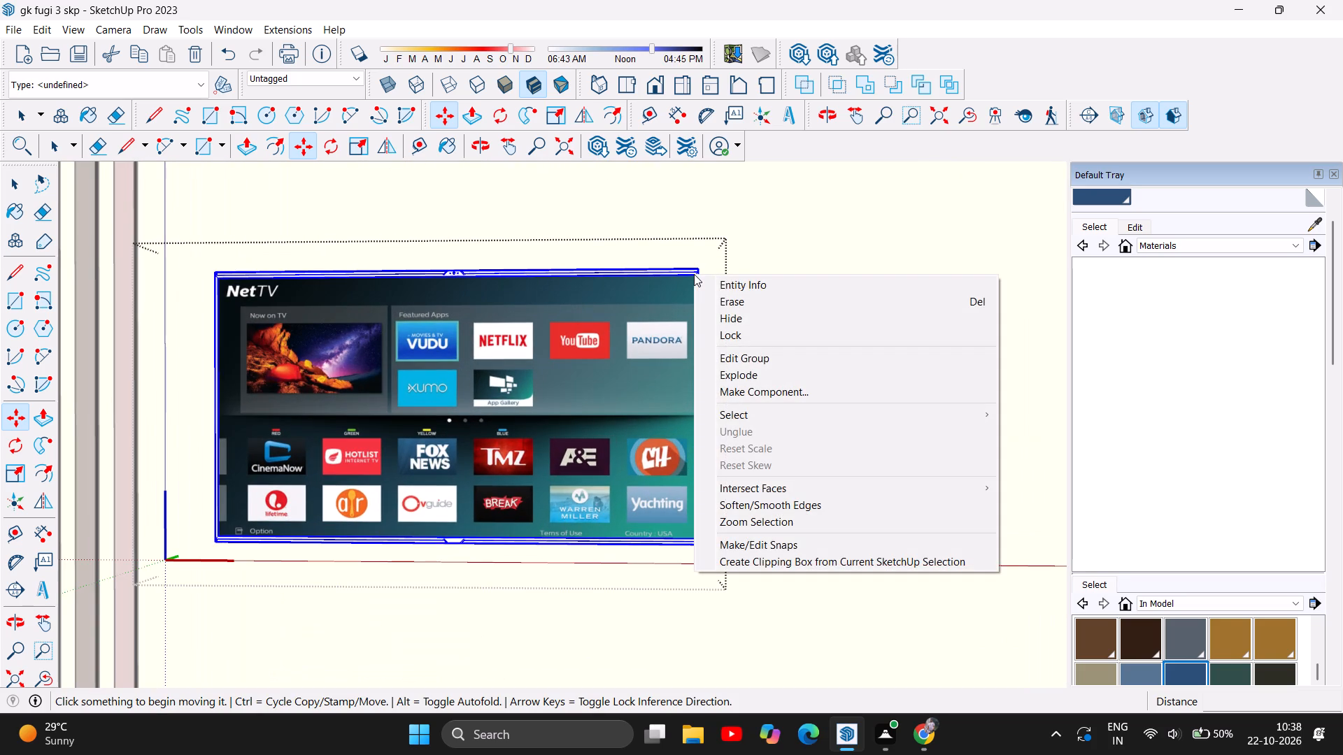
left_click(650, 329)
scroll(653, 326, "up", 1)
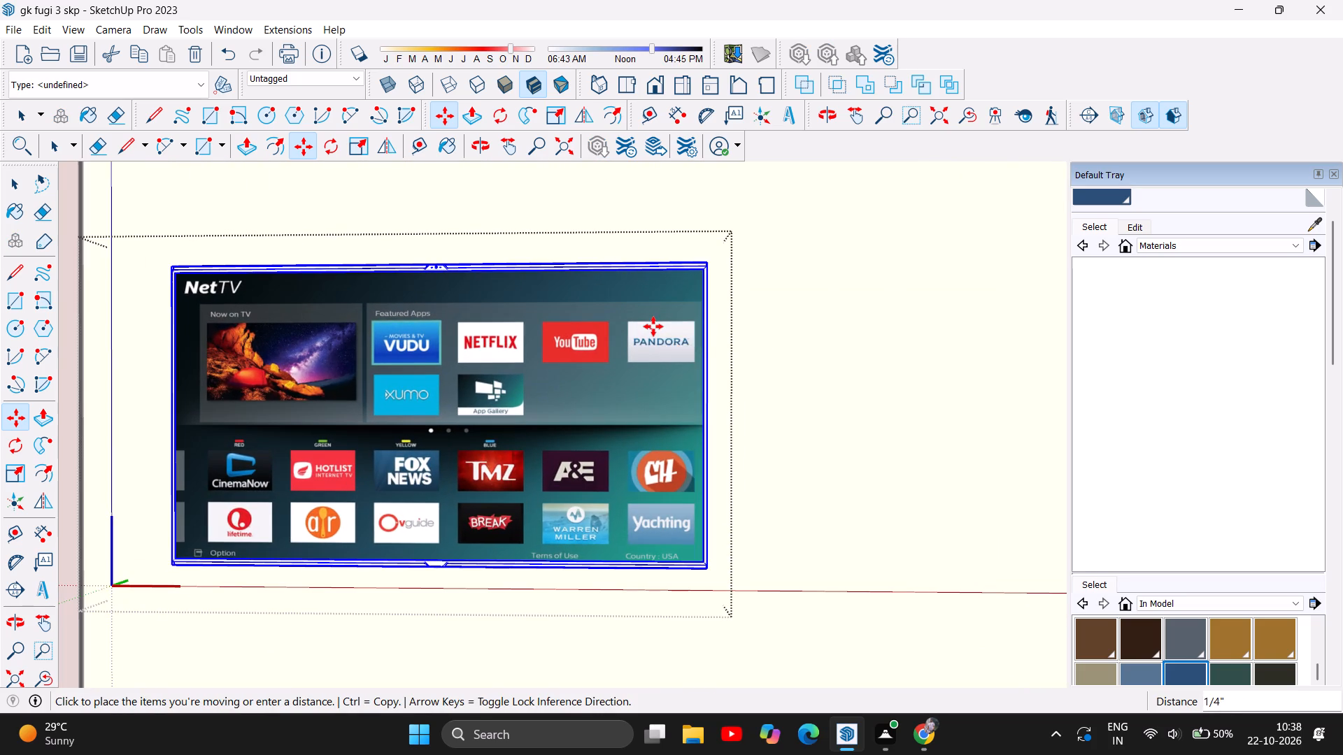
left_click(661, 329)
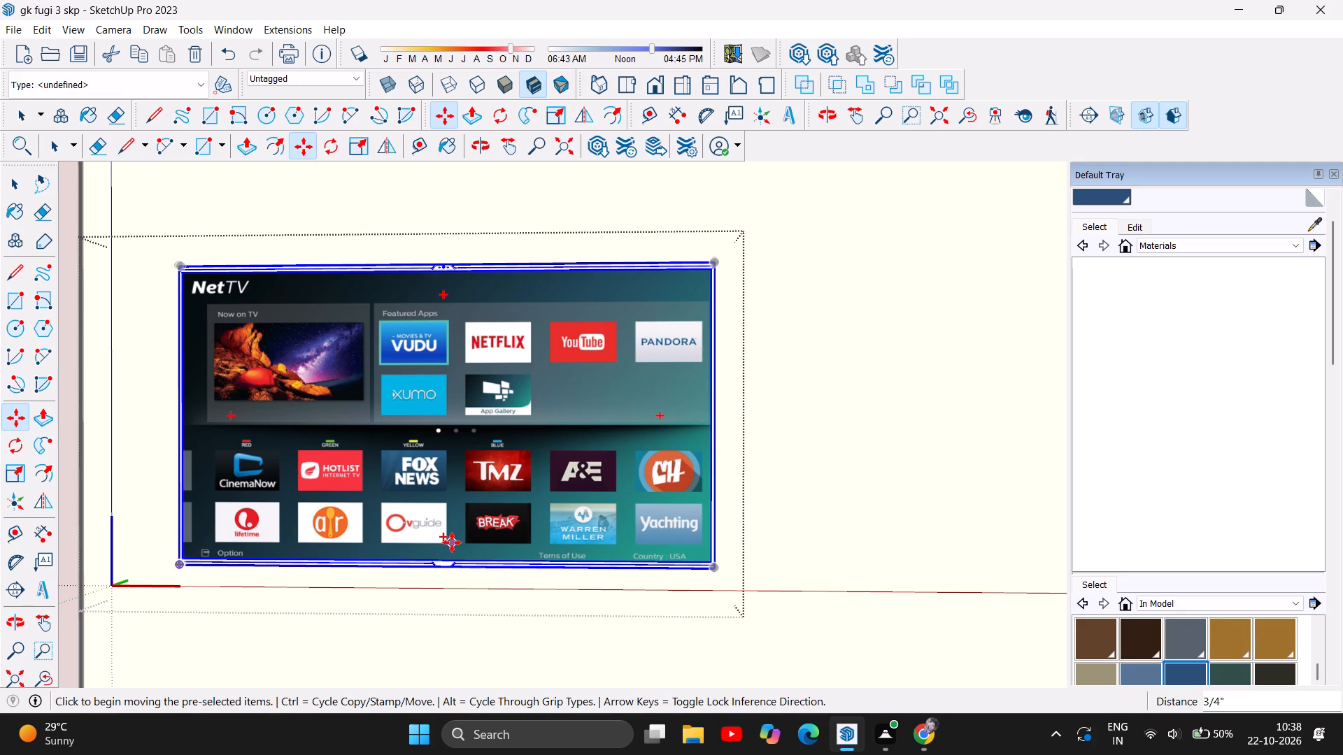
double_click(558, 339)
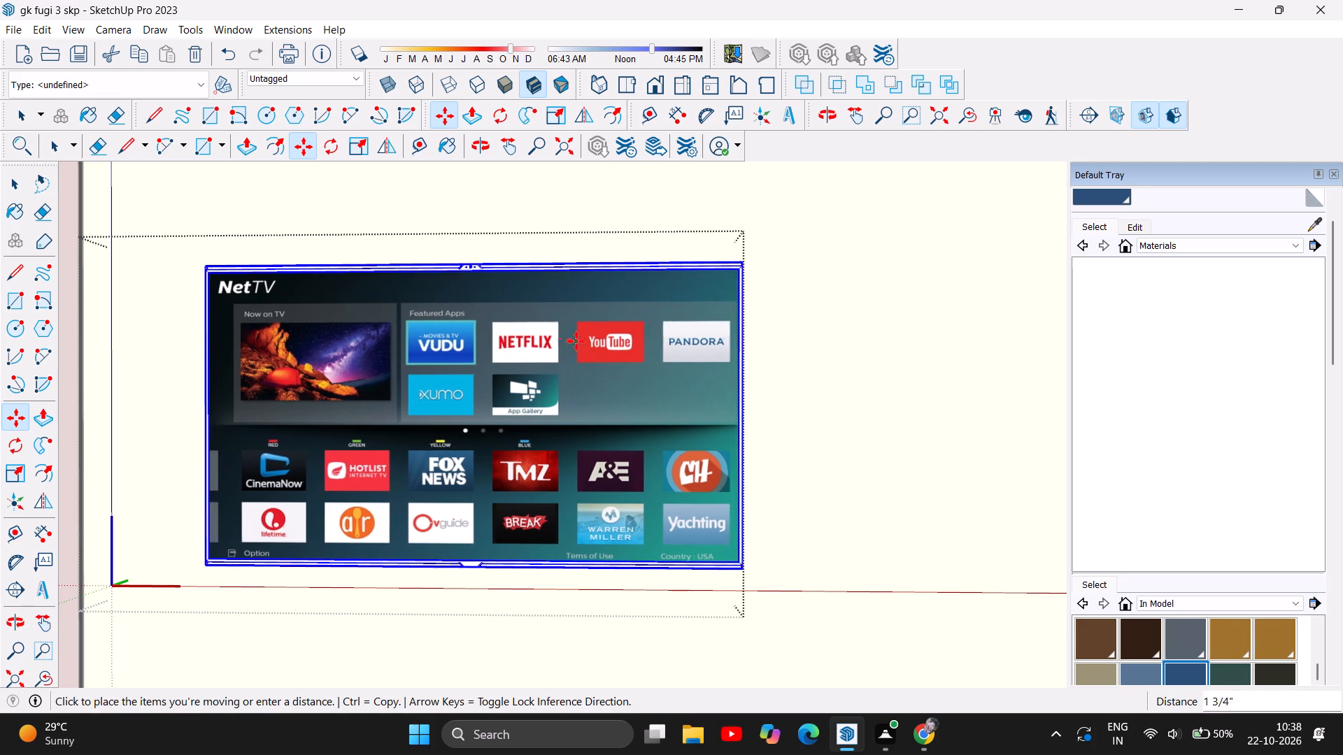
left_click(563, 340)
scroll(573, 333, "down", 10)
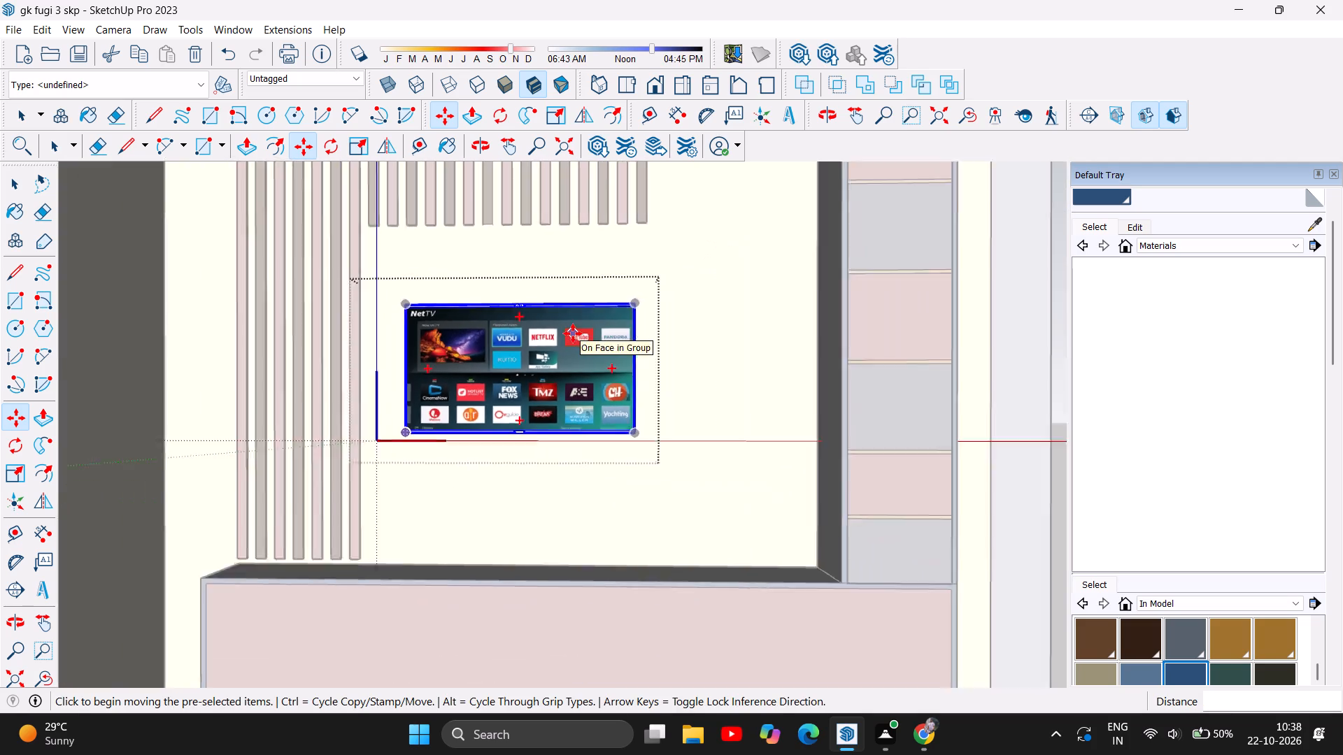
scroll(573, 333, "down", 3)
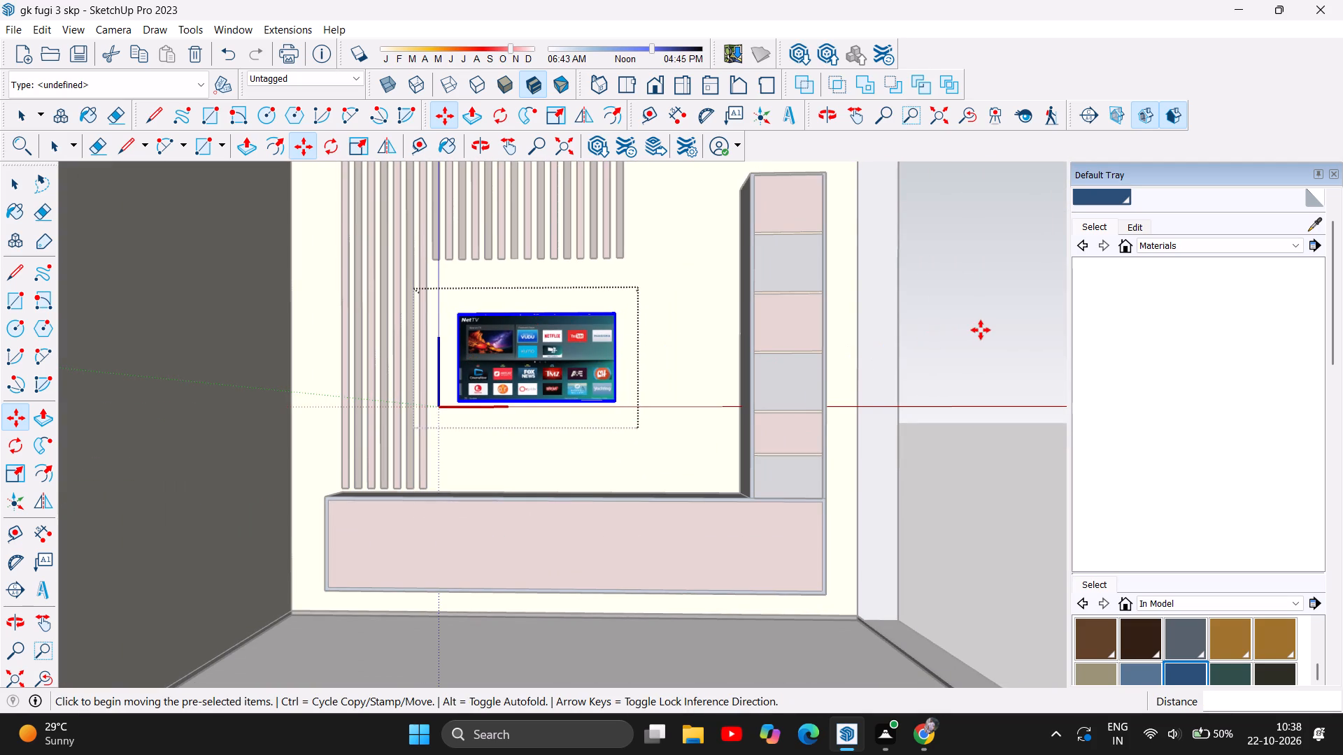
Clear the selection and close the TV component's editing context.
key("Escape")
key("Escape")
key("Escape")
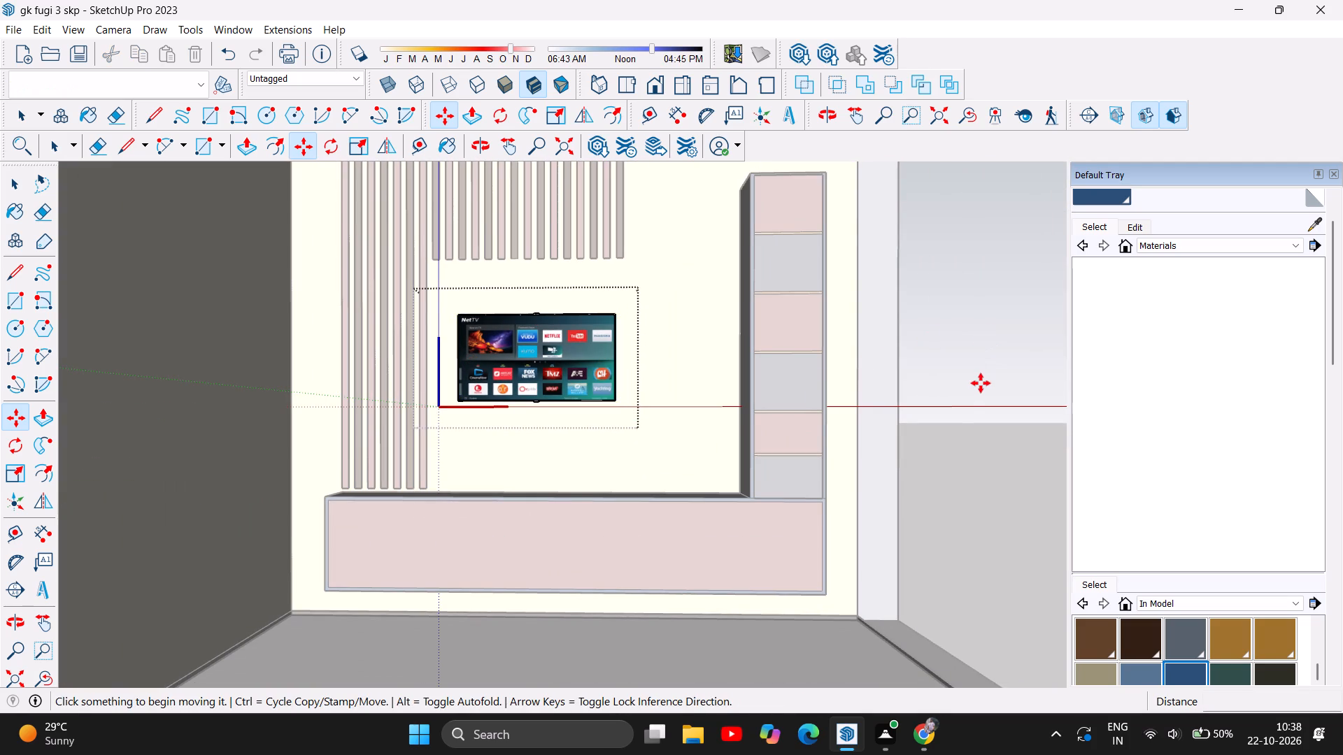
scroll(554, 522, "down", 6)
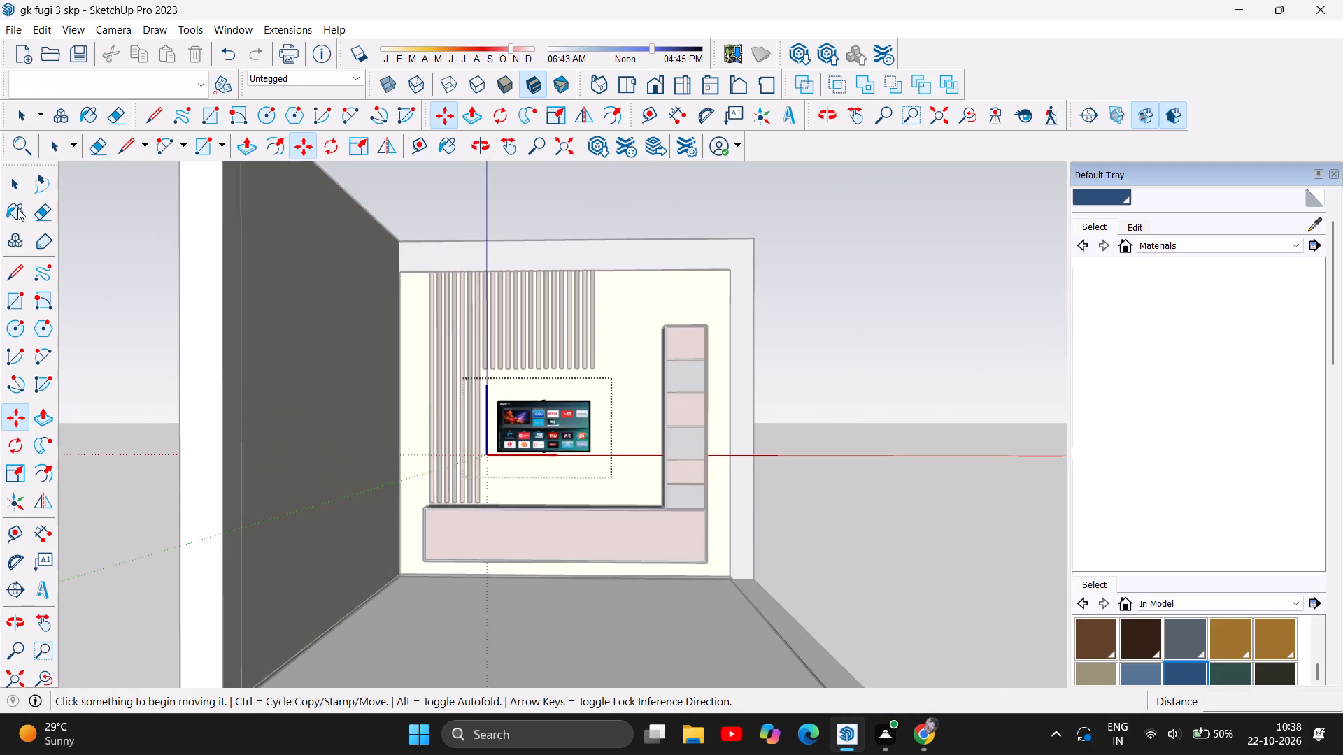
left_click(25, 188)
left_click(883, 322)
key("Escape")
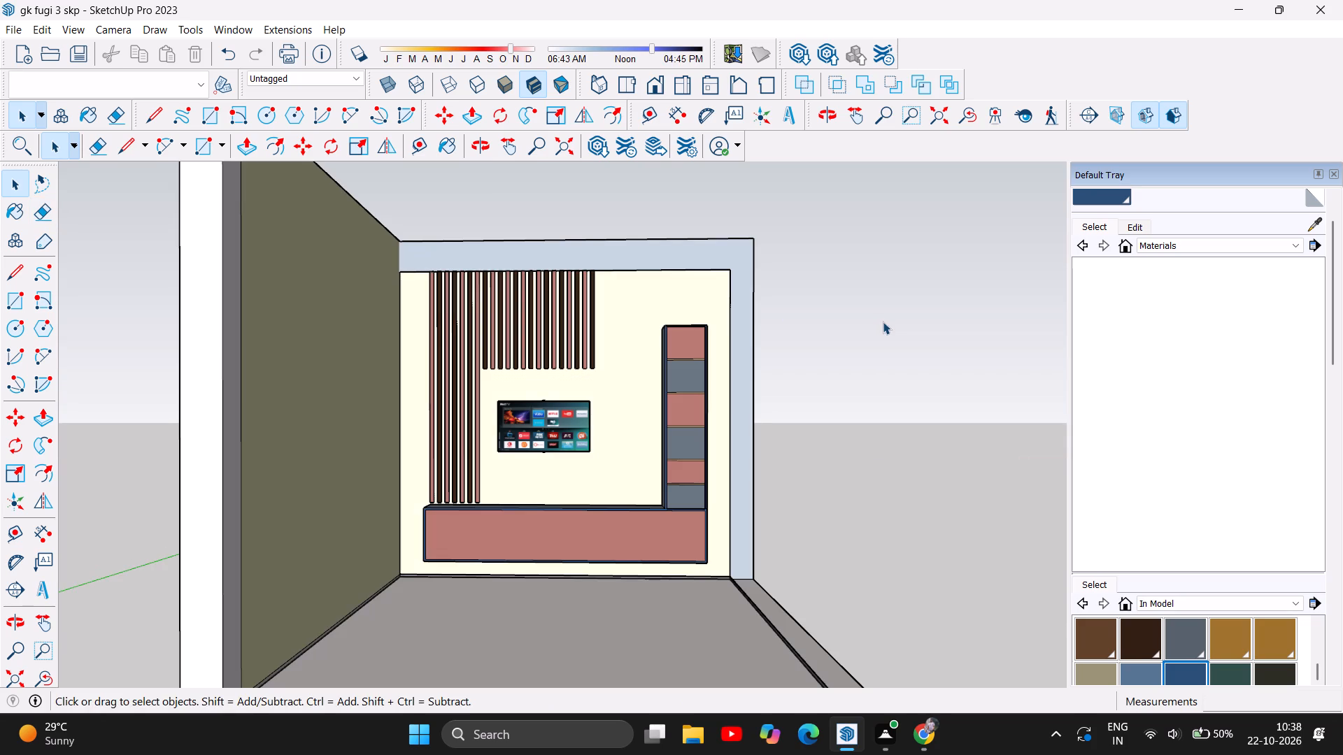
Select the whole TV component and nudge it very slightly by its lower corner nearest the tower.
left_click(544, 438)
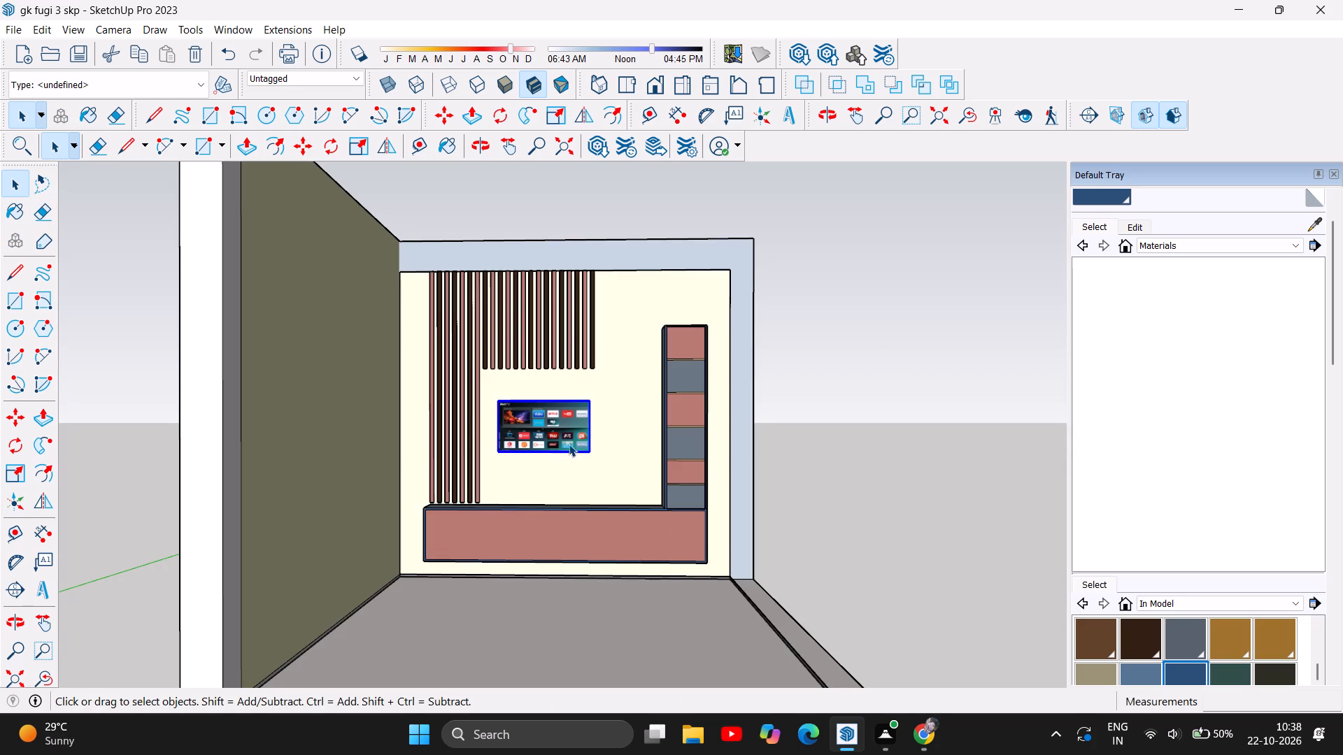
scroll(585, 448, "up", 18)
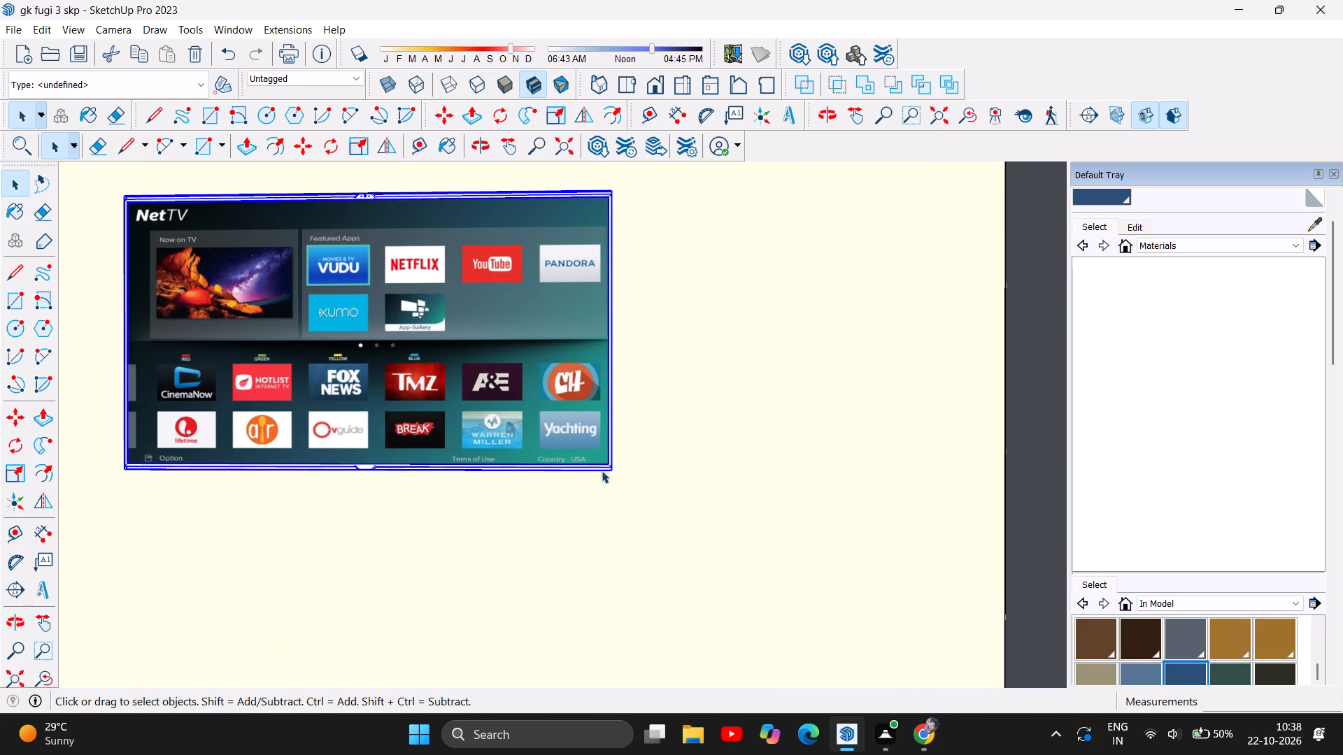
scroll(606, 464, "up", 1)
left_click_drag(606, 464, 606, 471)
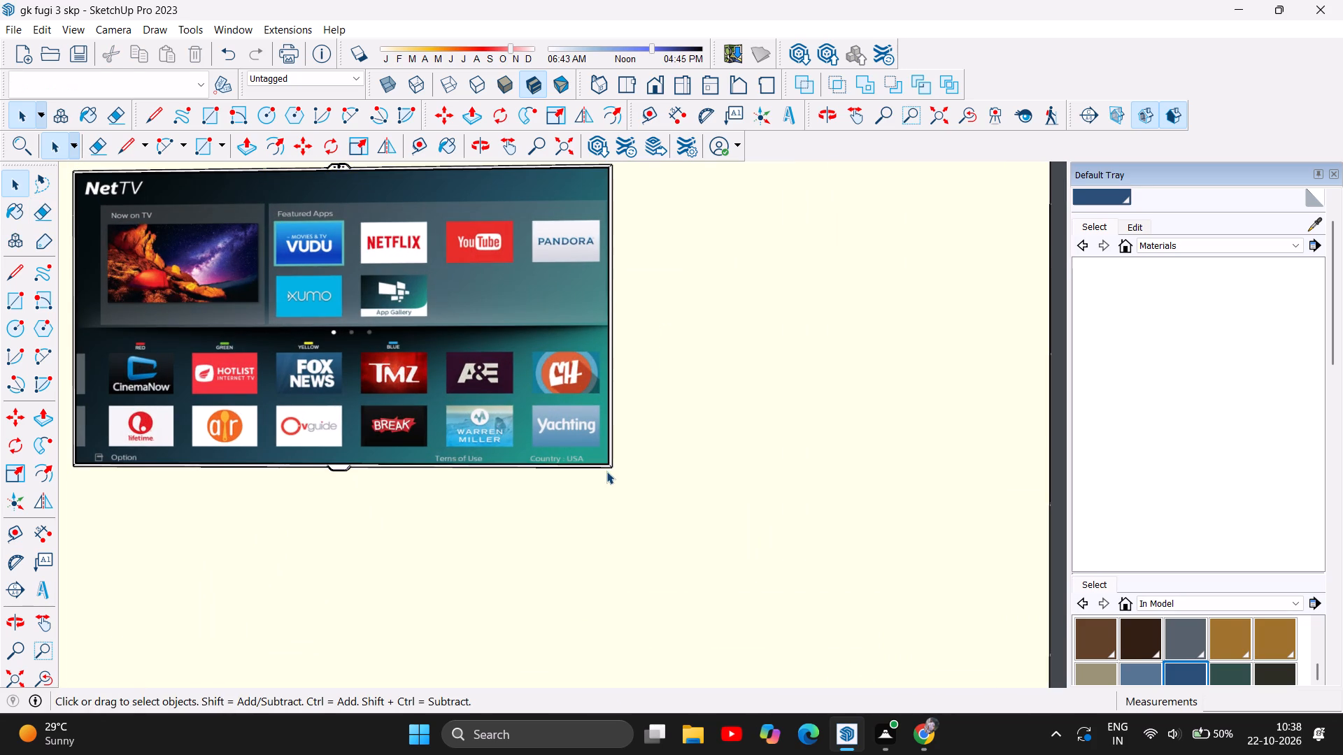
left_click(599, 462)
left_click(433, 115)
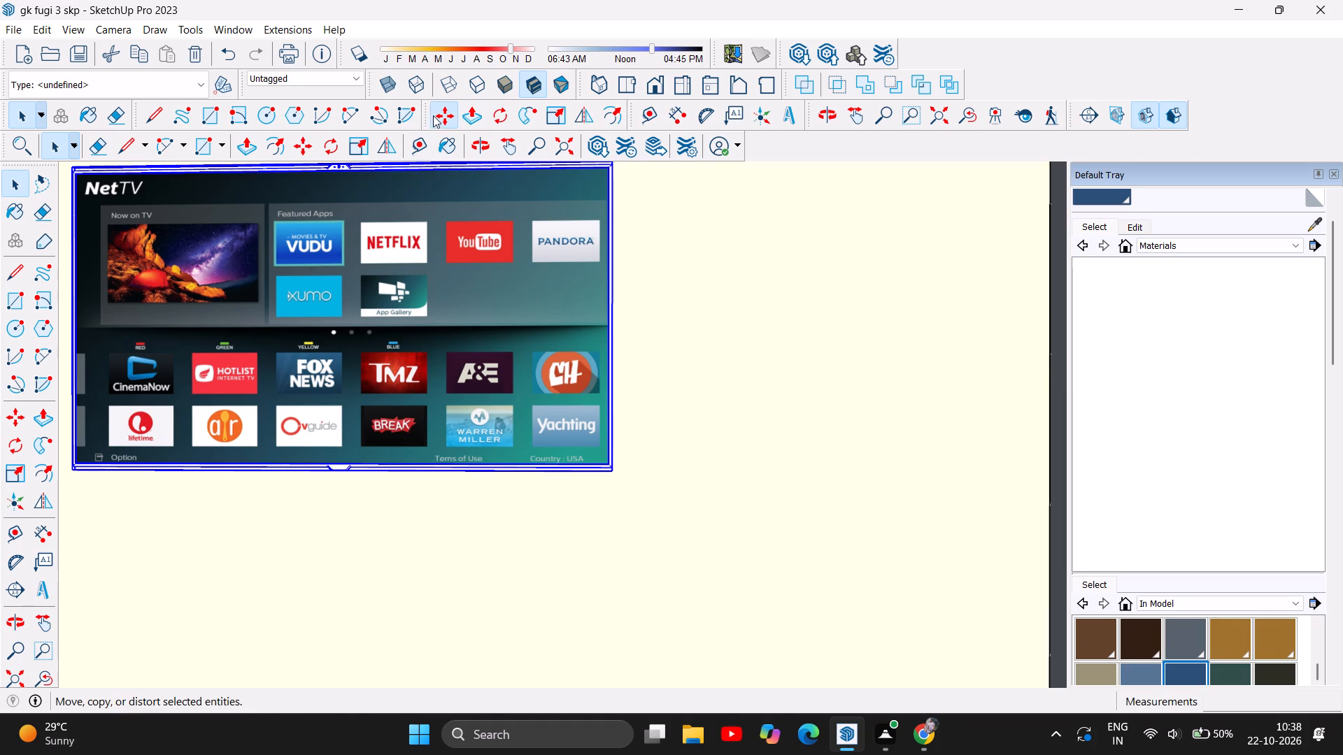
left_click_drag(610, 468, 610, 468)
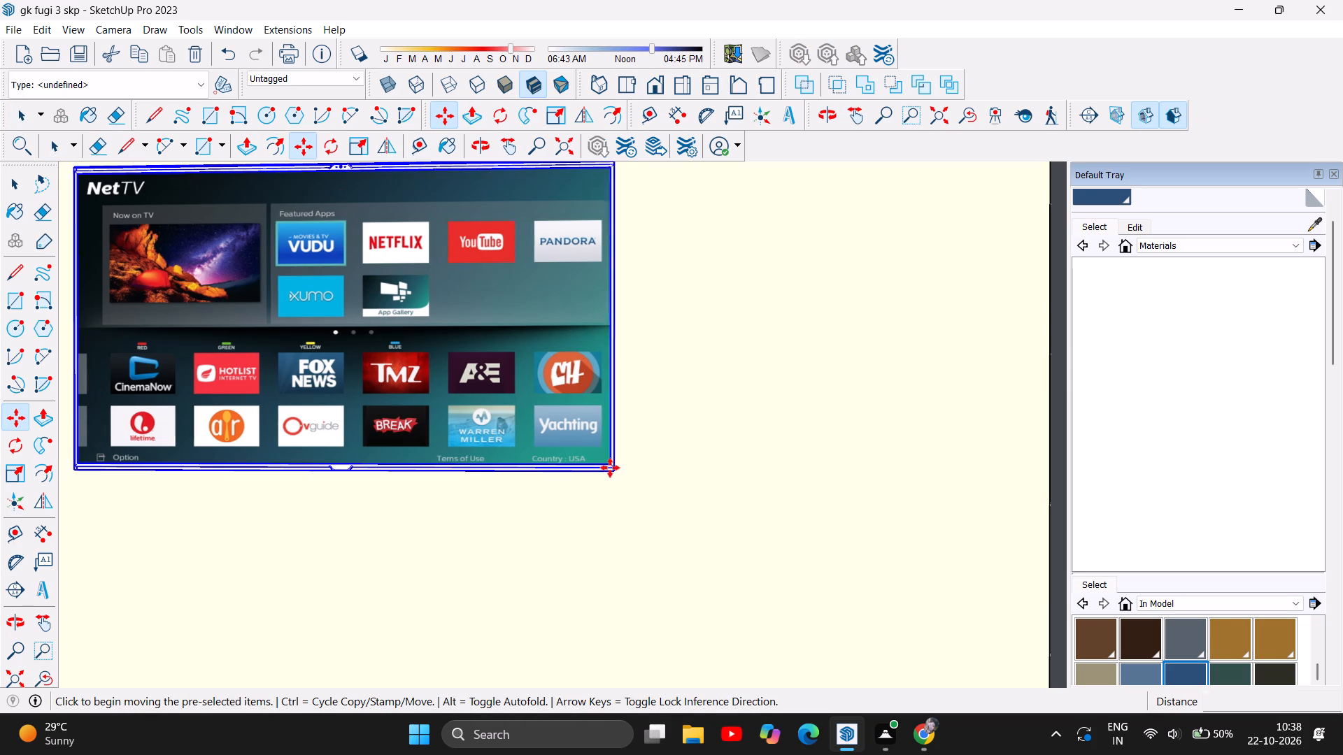
left_click_drag(610, 468, 611, 476)
scroll(620, 478, "down", 6)
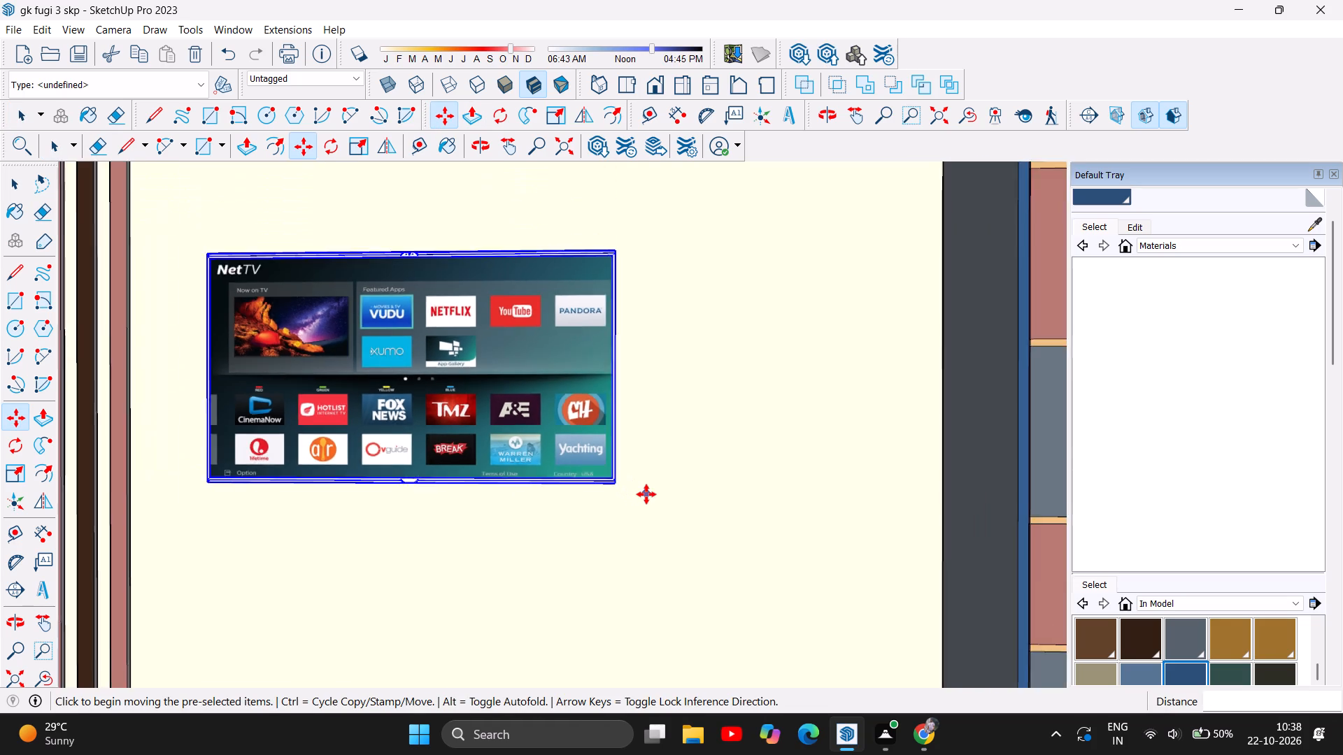
scroll(646, 494, "down", 9)
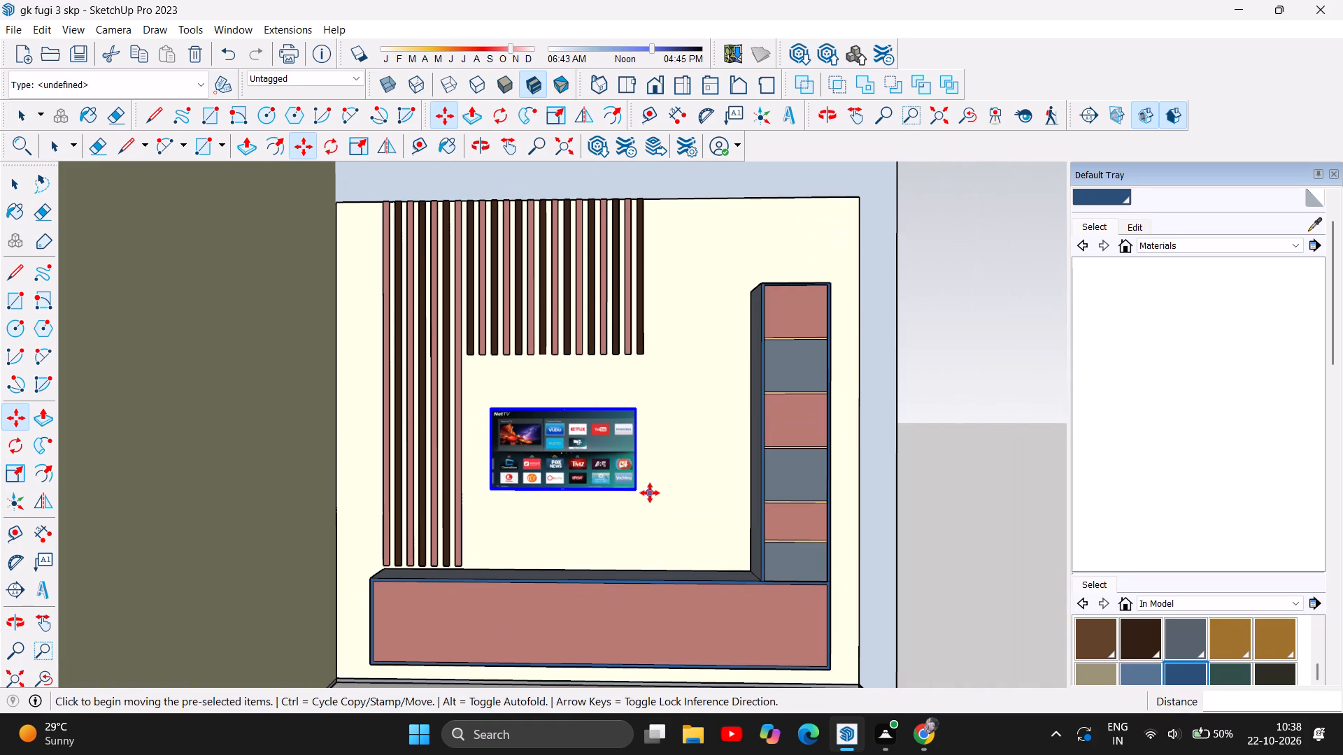
Open the TV component for editing and move the TV group inside it about 1 1/2" toward the tower.
right_click(619, 473)
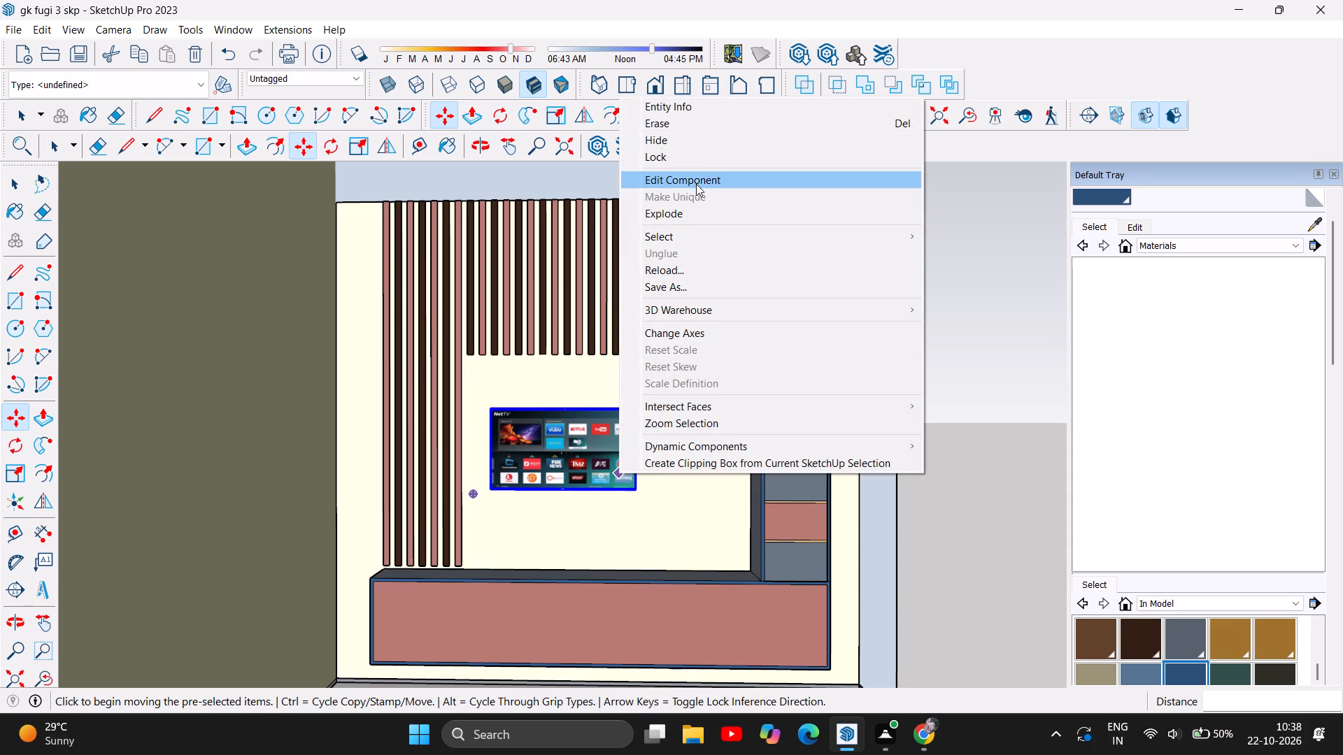
left_click(696, 182)
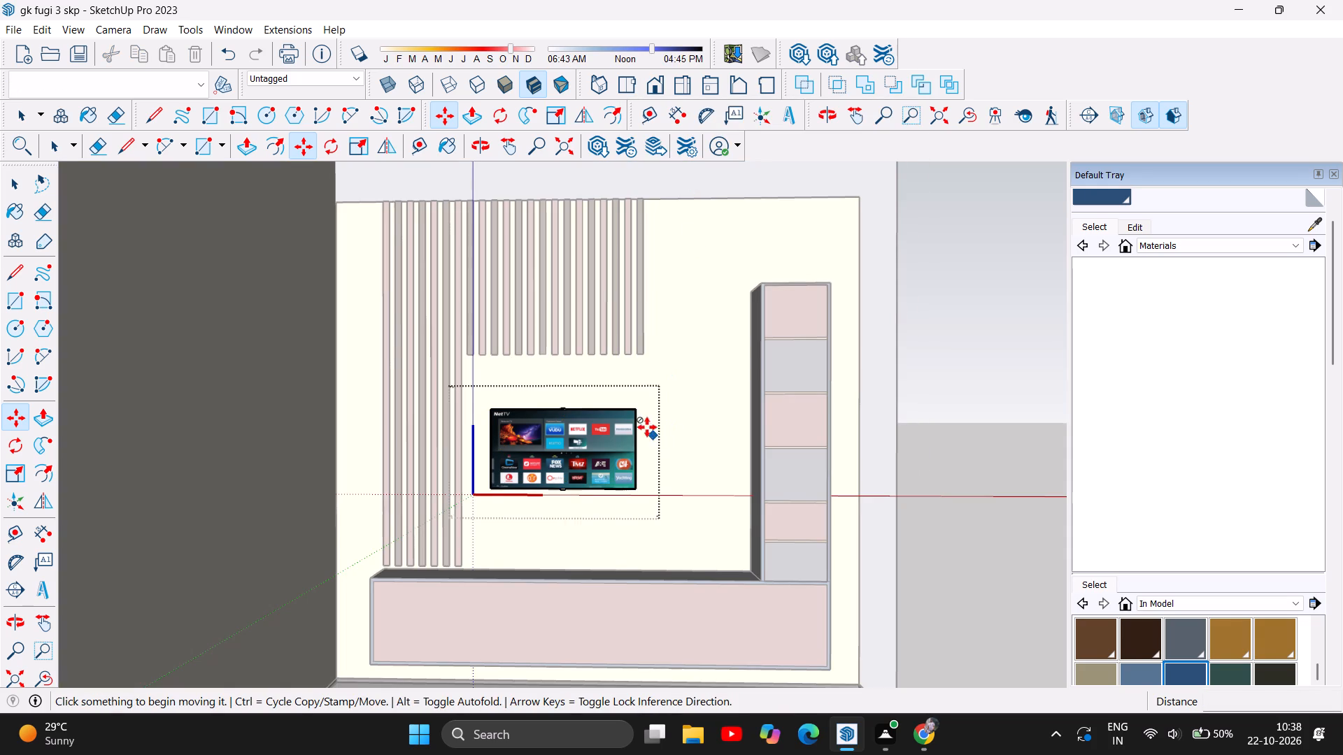
left_click_drag(636, 407, 644, 405)
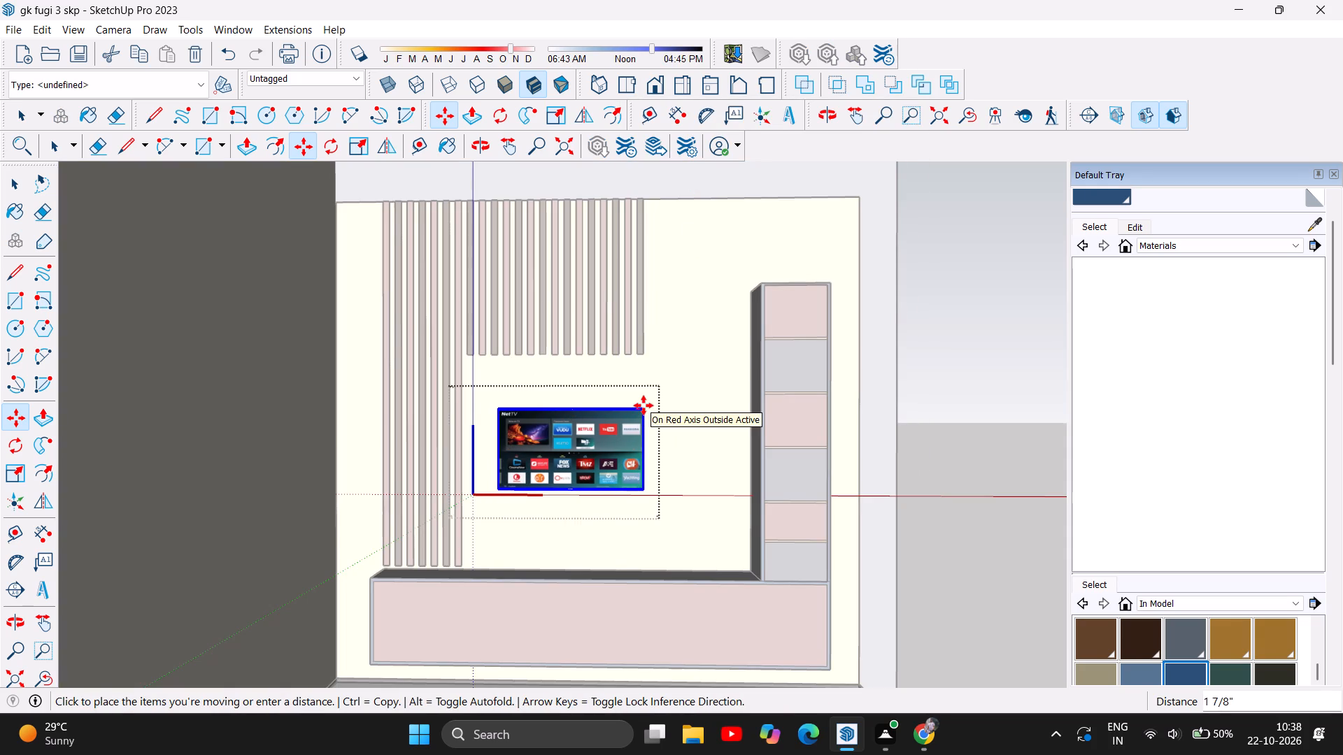
left_click_drag(644, 405, 642, 406)
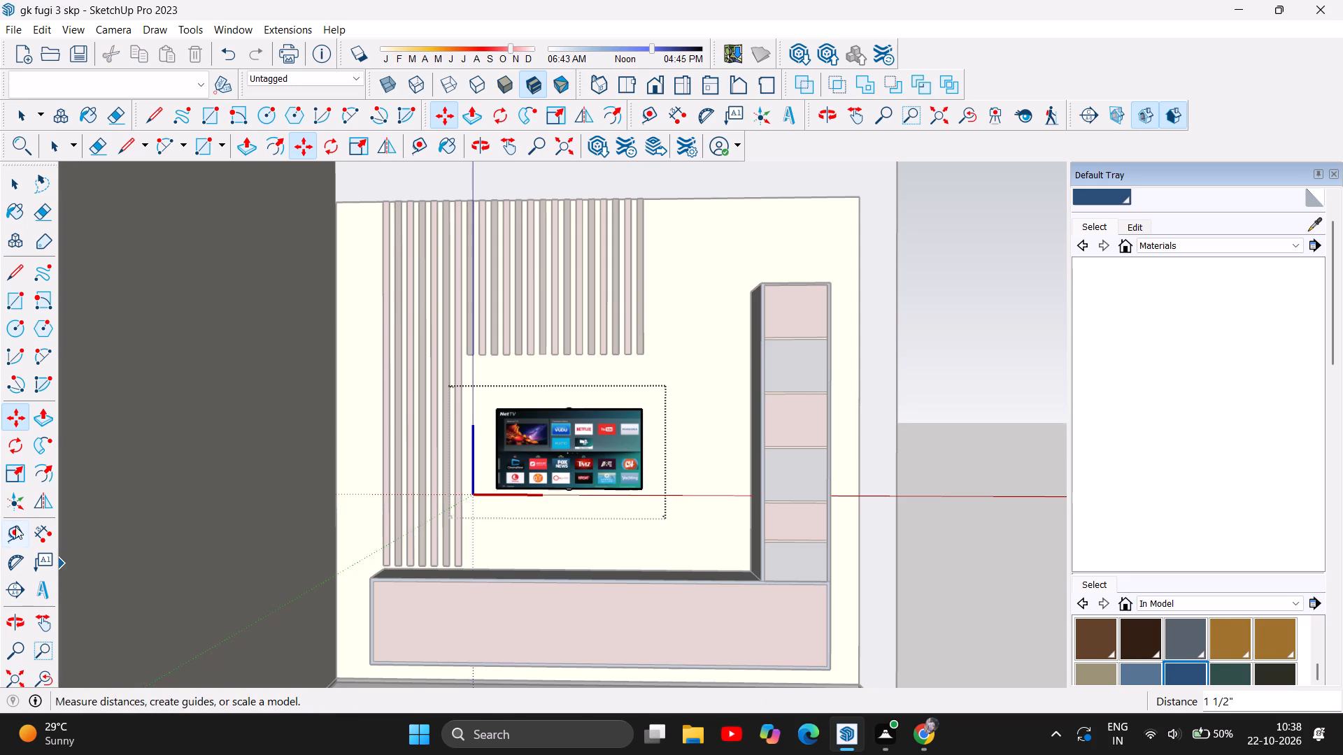
Scale the TV group up uniformly, by 1.16 at its upper corner nearest the long slats and twice at the opposite upper corner, finishing with 1.12.
double_click(13, 469)
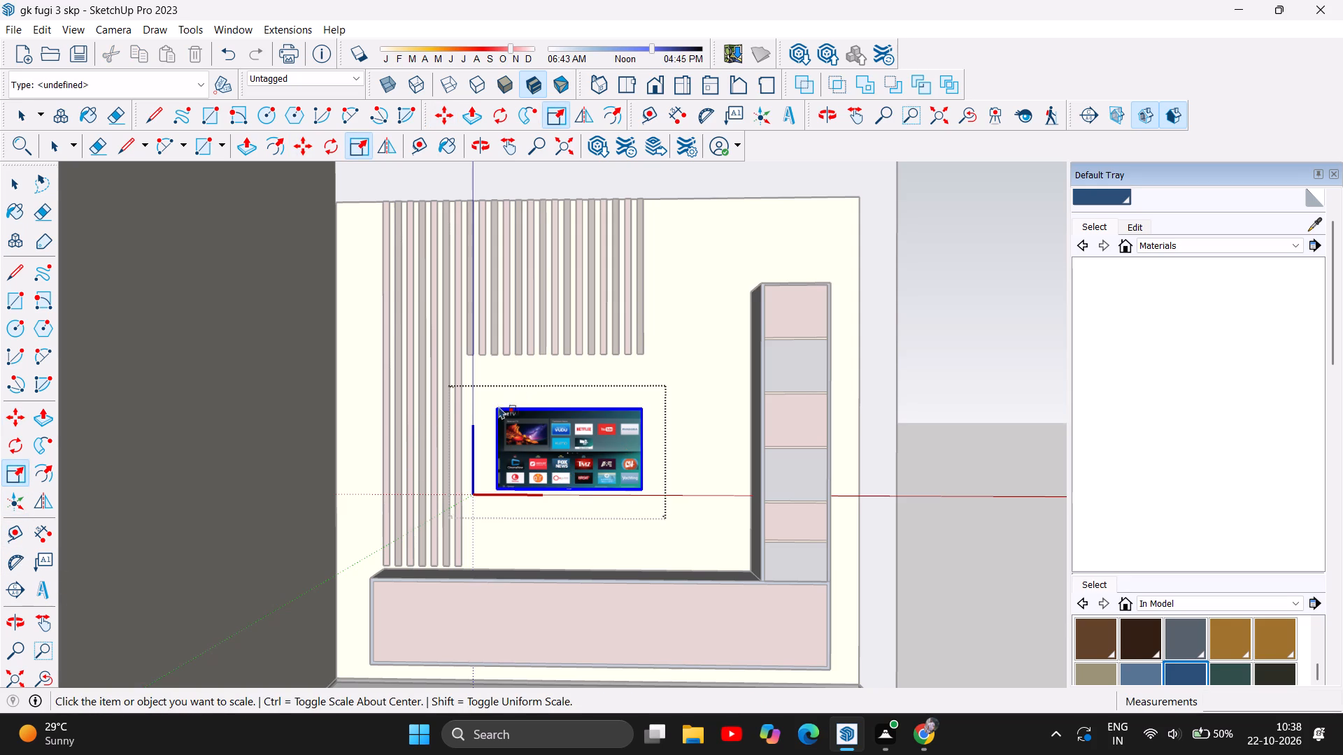
left_click(498, 409)
left_click_drag(495, 408, 476, 390)
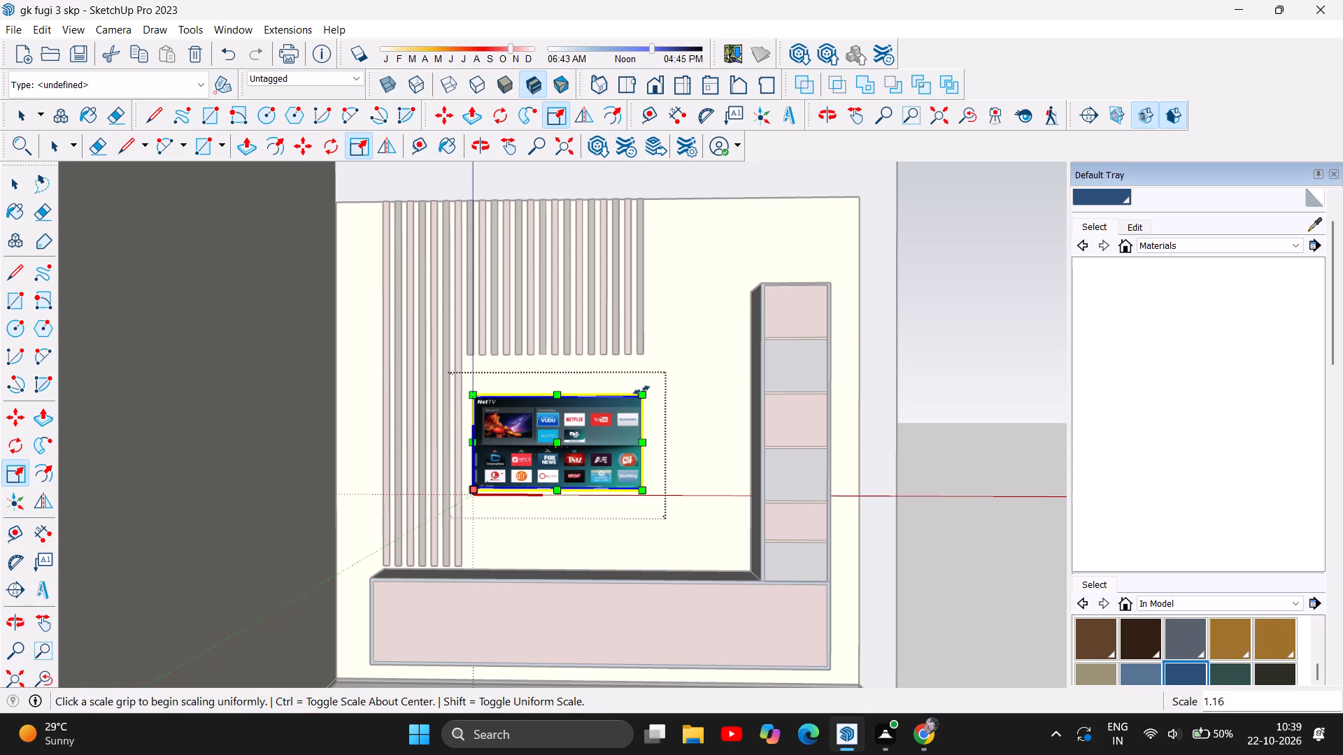
left_click_drag(645, 395, 665, 379)
left_click(665, 379)
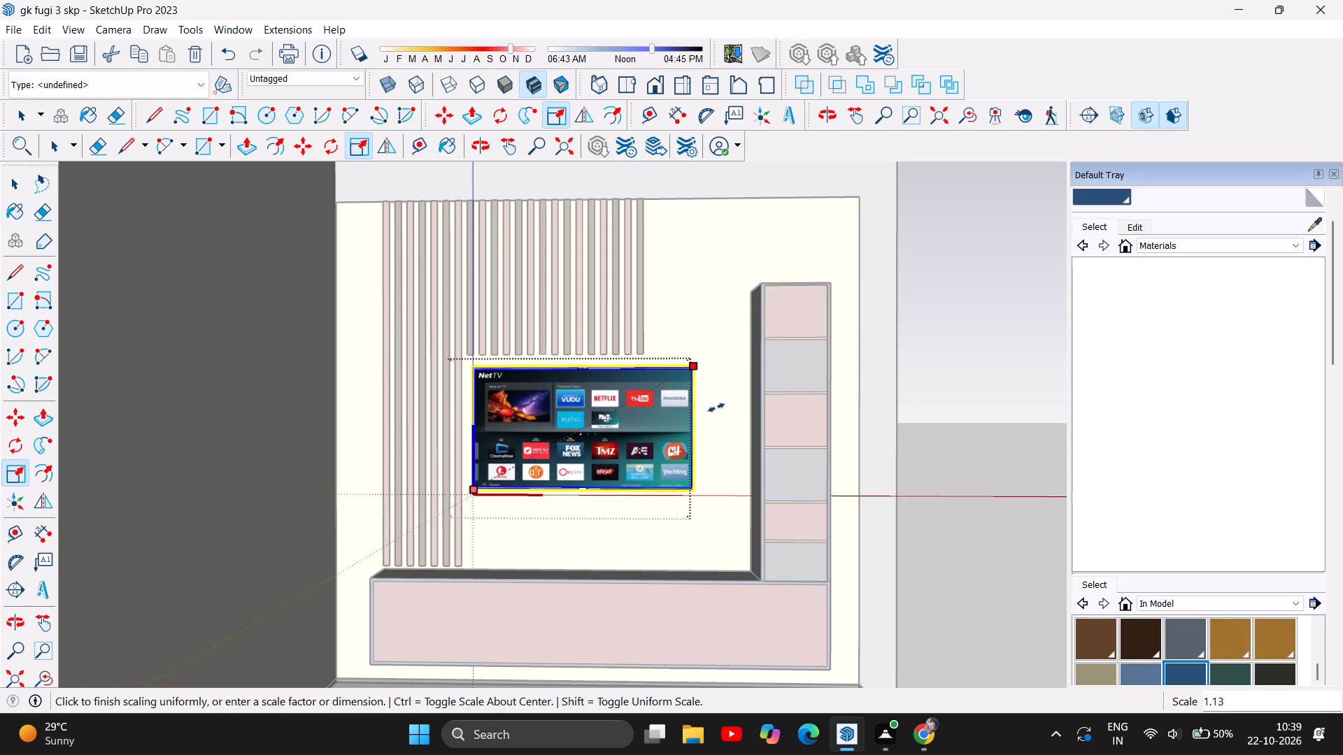
left_click(711, 406)
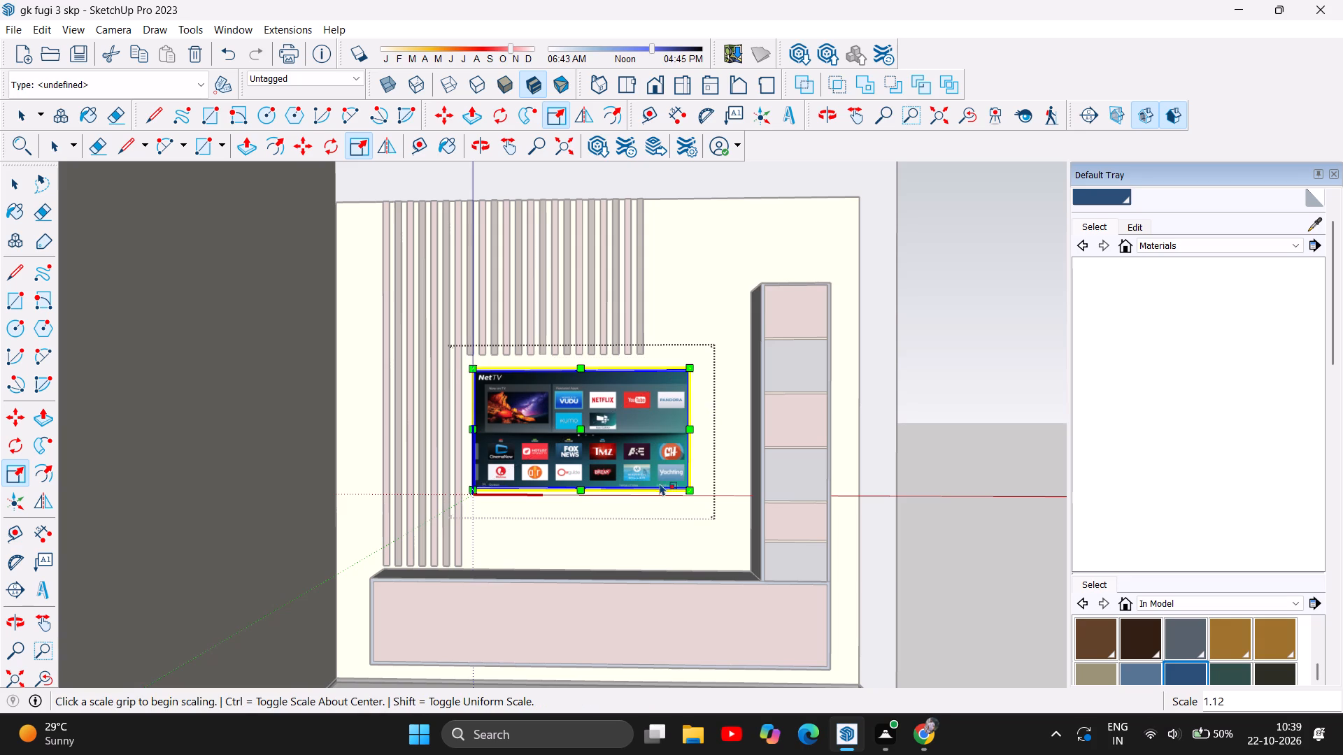
Clear the selection and close the TV component's editing context.
scroll(577, 528, "down", 6)
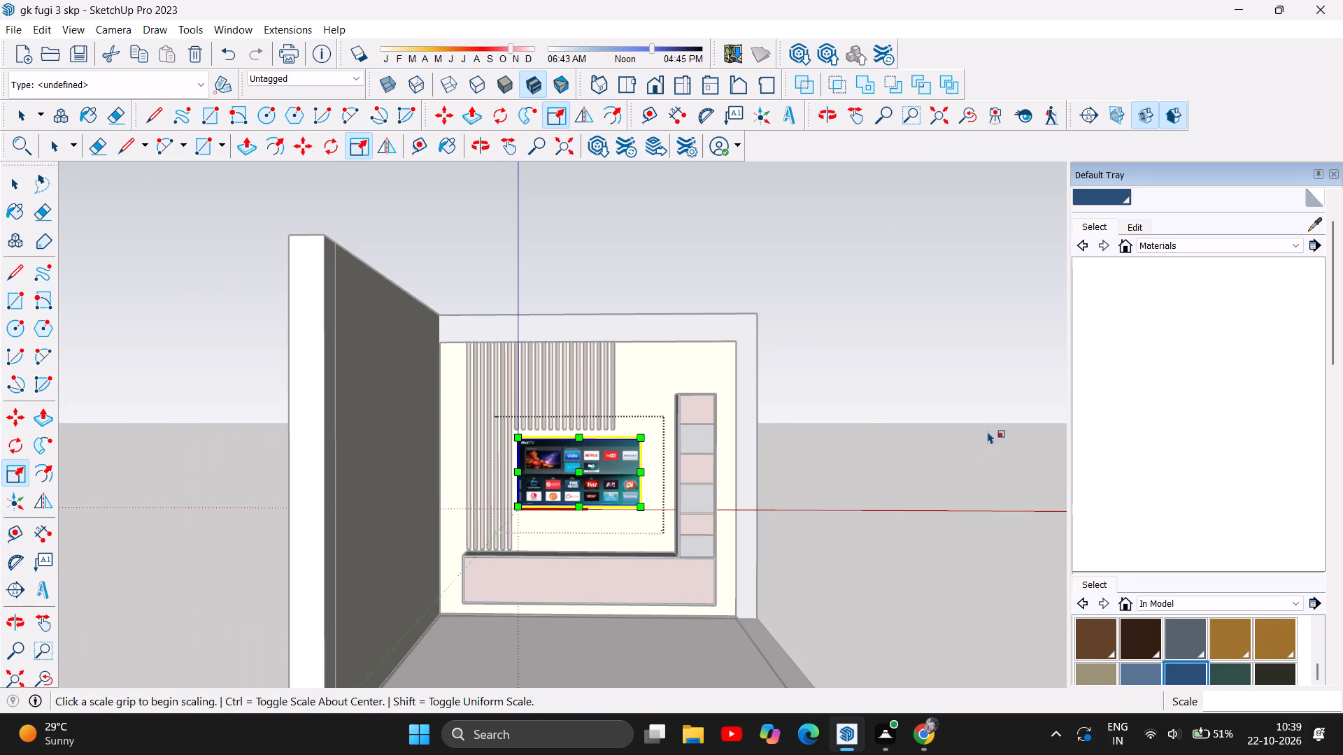
key("Escape")
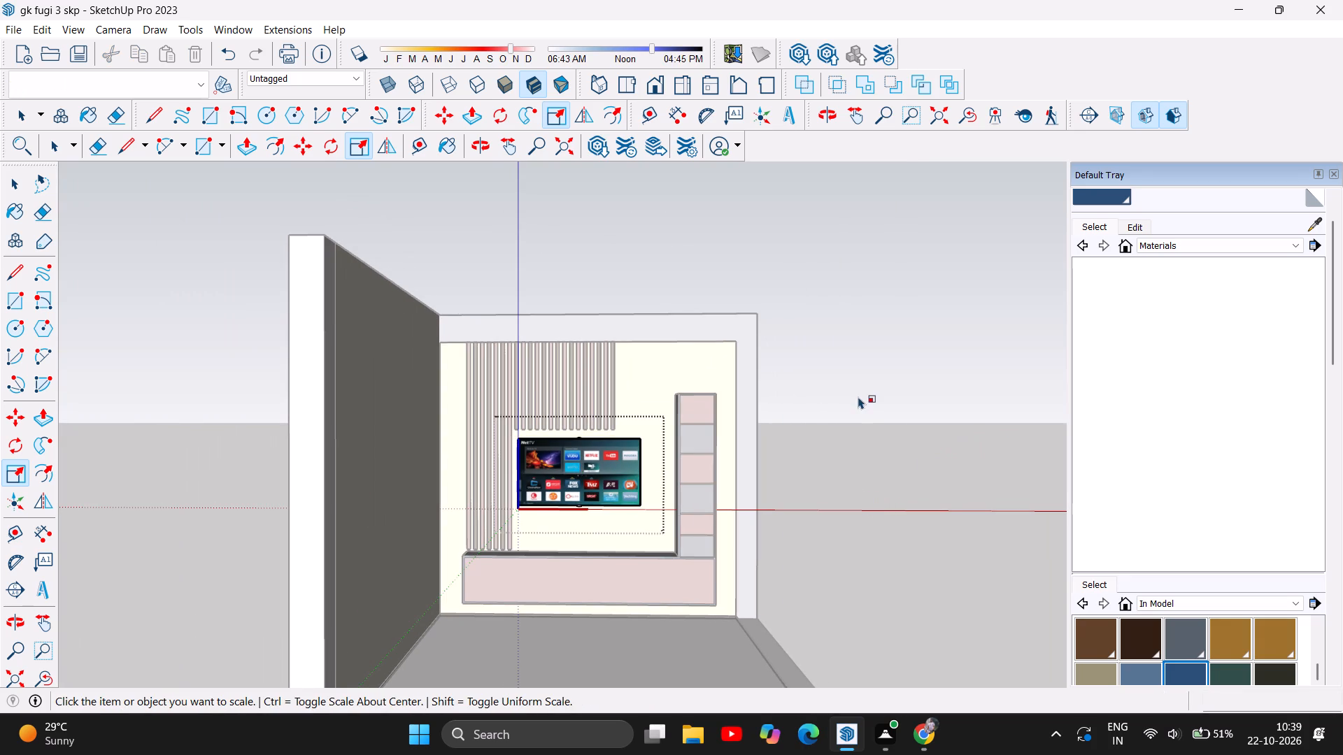
left_click(18, 185)
left_click(111, 306)
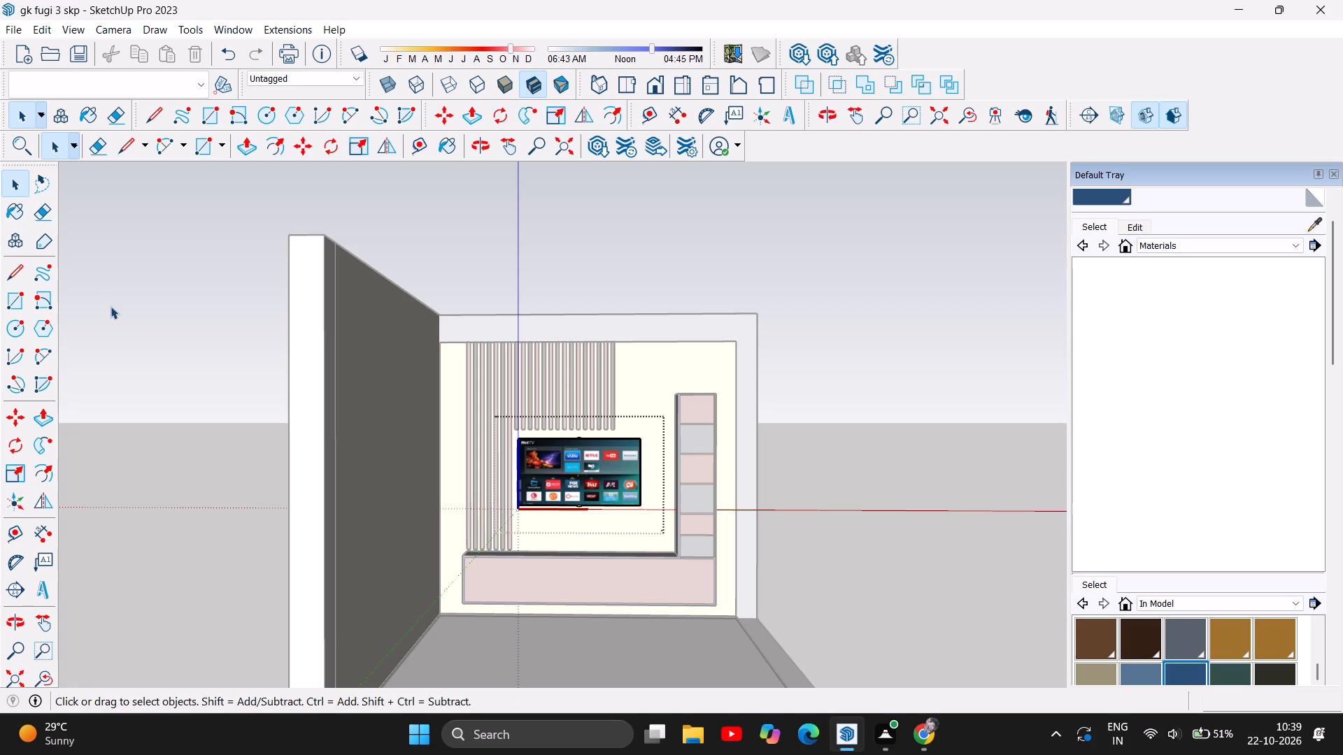
Examine the enlarged TV's size and placement against the slats, tower and base cabinet, from close up and from a distance.
scroll(682, 470, "down", 5)
scroll(595, 487, "up", 6)
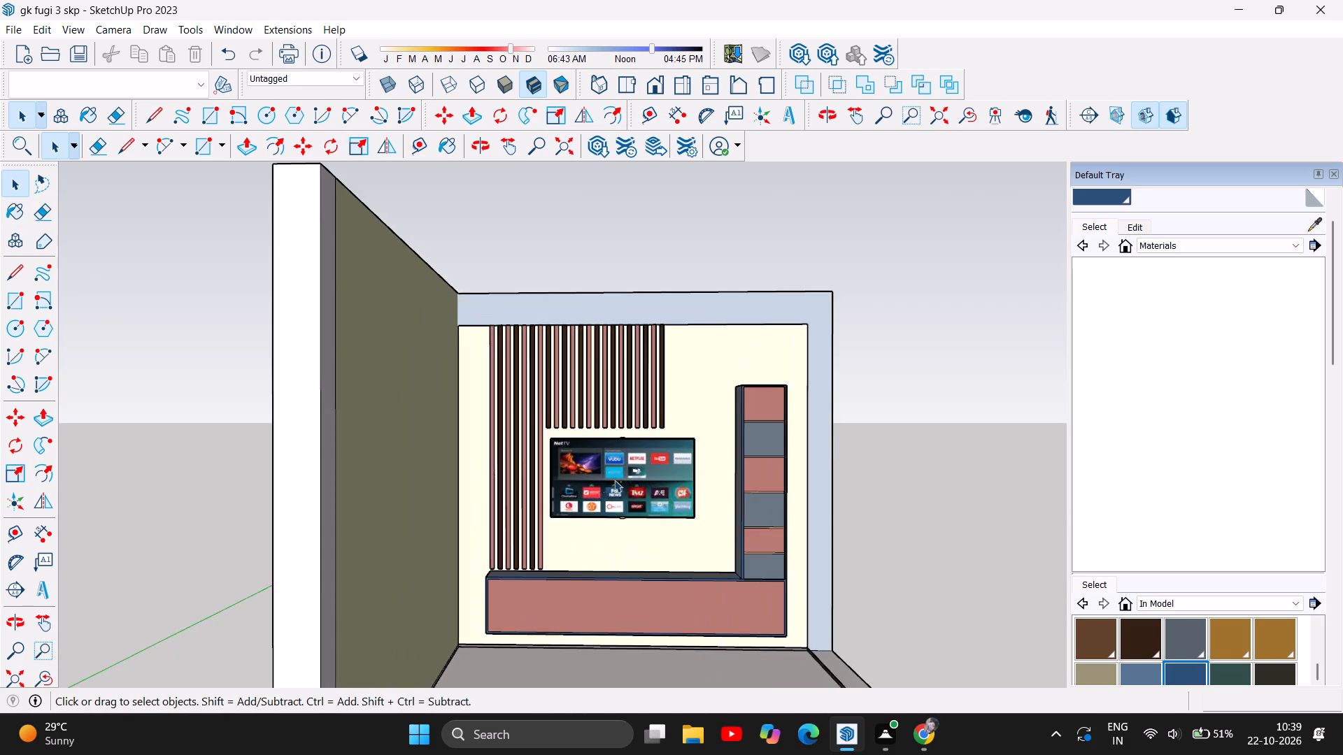
scroll(632, 489, "up", 11)
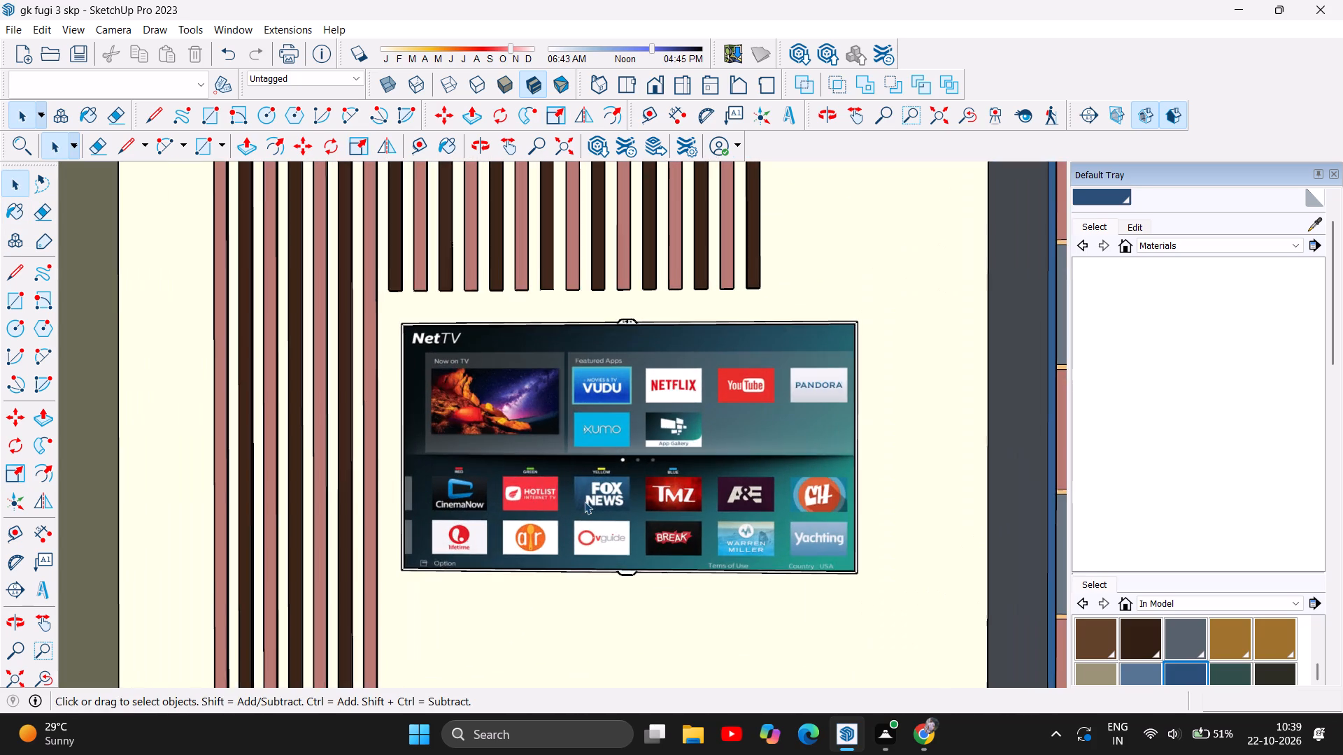
scroll(584, 501, "up", 1)
scroll(584, 501, "down", 15)
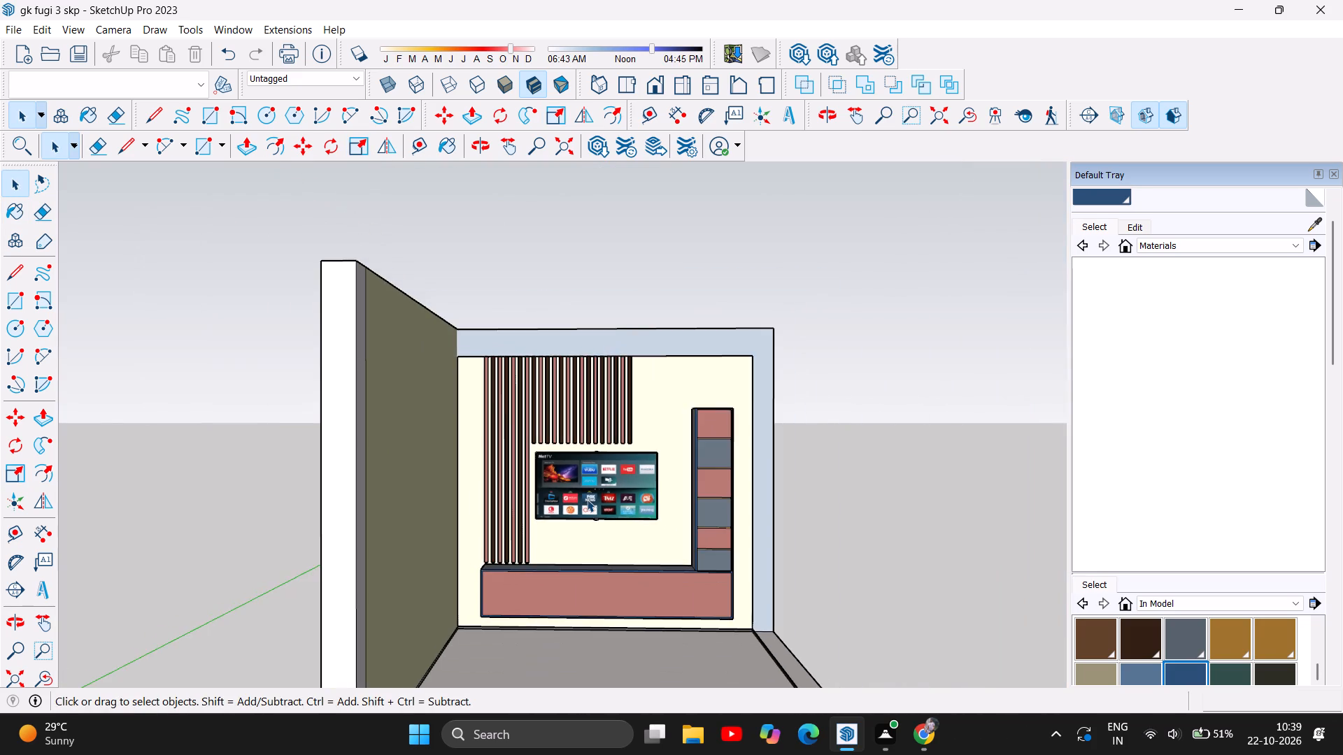
scroll(588, 497, "down", 5)
scroll(598, 516, "up", 2)
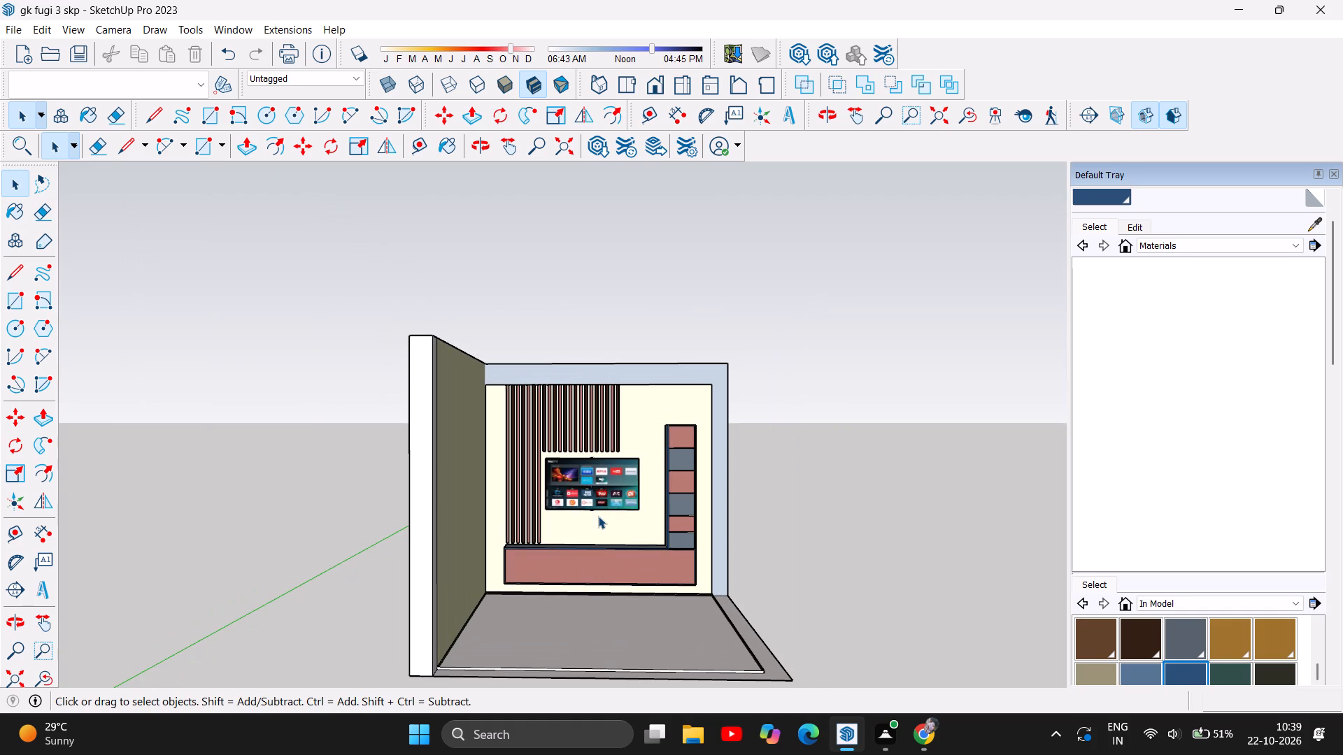
scroll(627, 502, "up", 1)
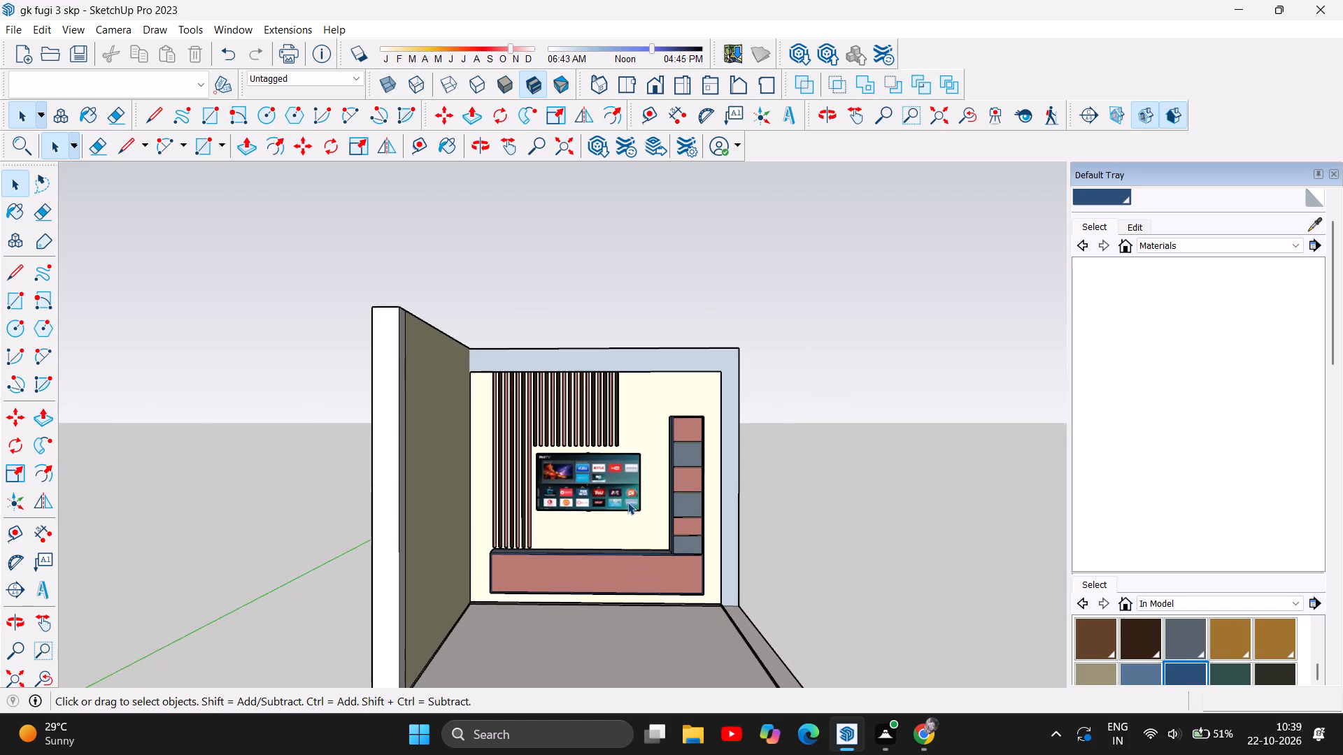
scroll(627, 502, "up", 5)
scroll(618, 484, "down", 5)
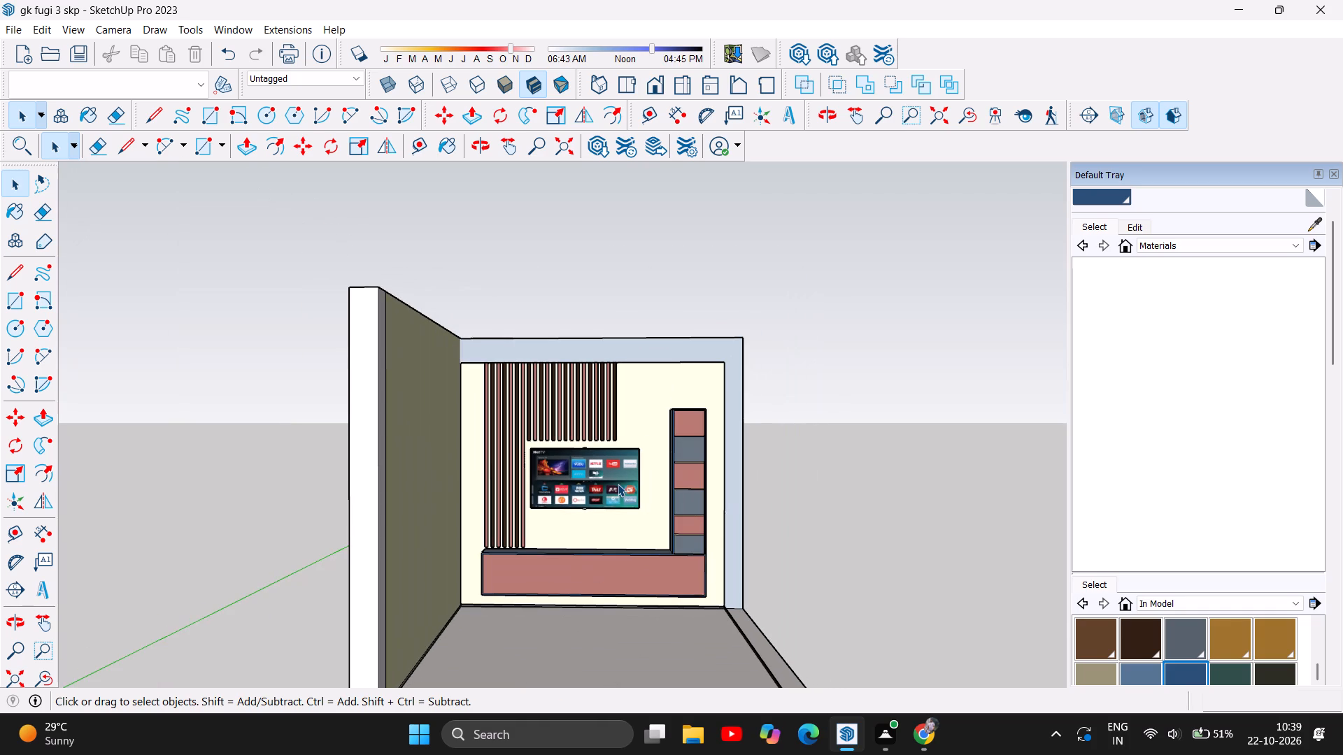
scroll(697, 551, "up", 2)
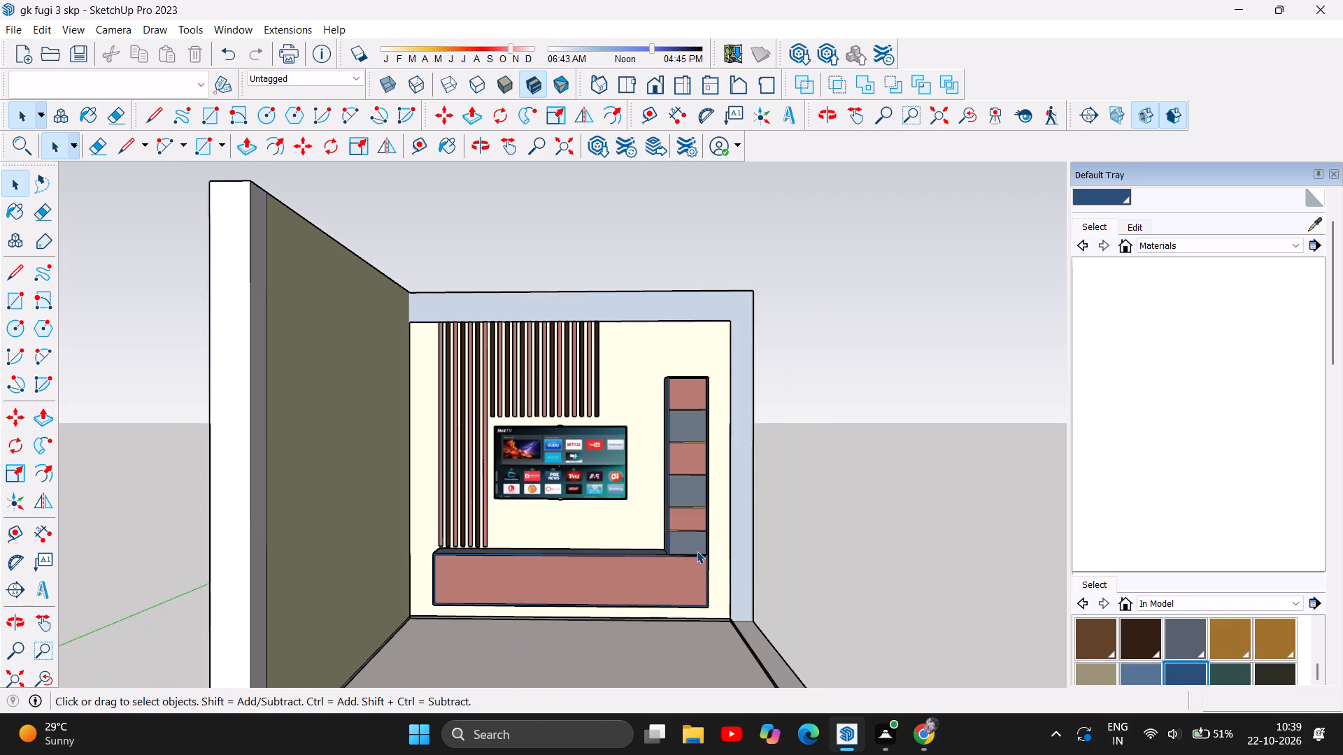
scroll(697, 551, "up", 4)
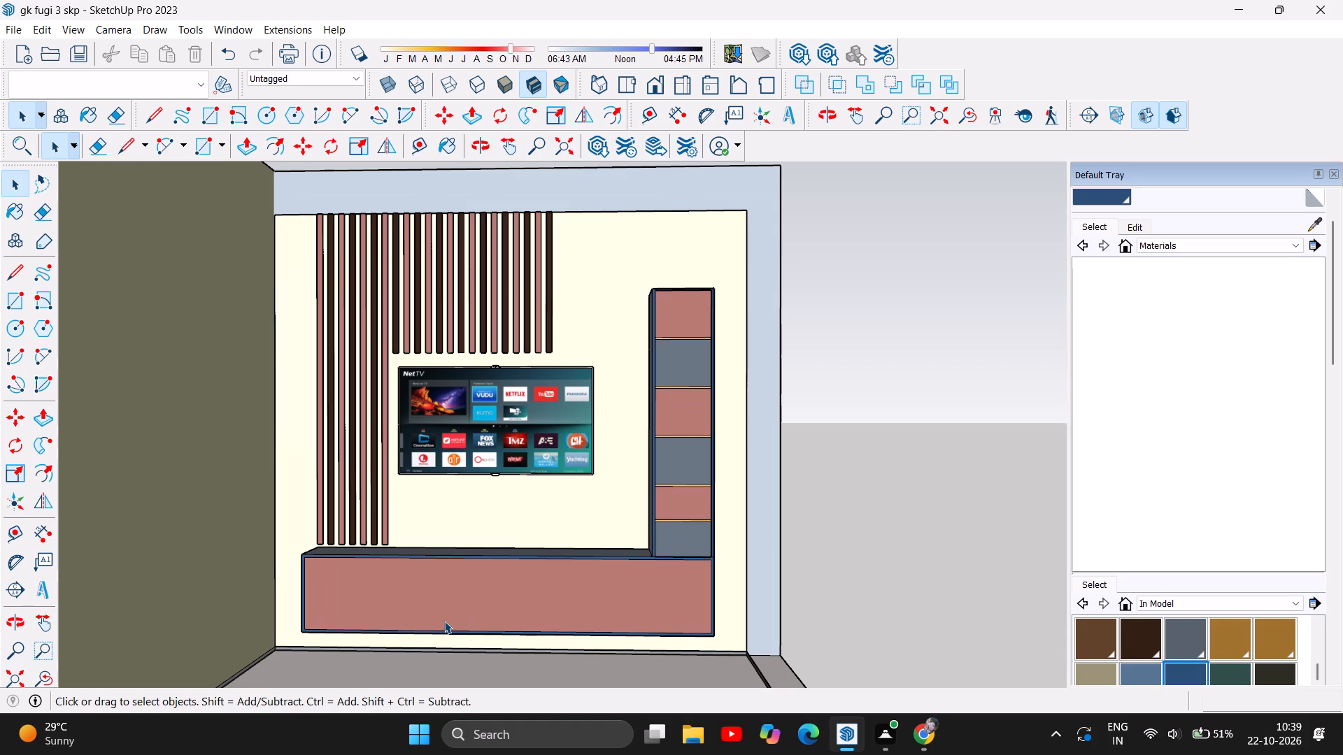
scroll(445, 619, "up", 5)
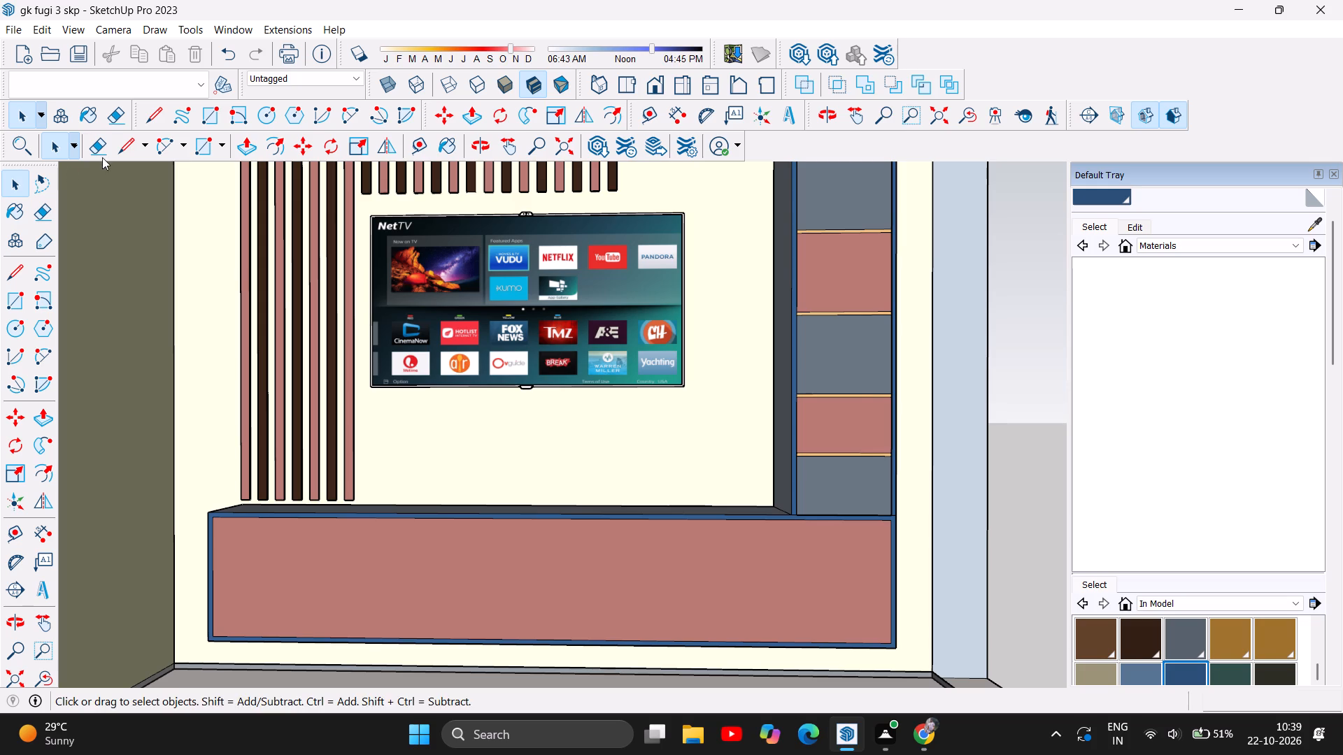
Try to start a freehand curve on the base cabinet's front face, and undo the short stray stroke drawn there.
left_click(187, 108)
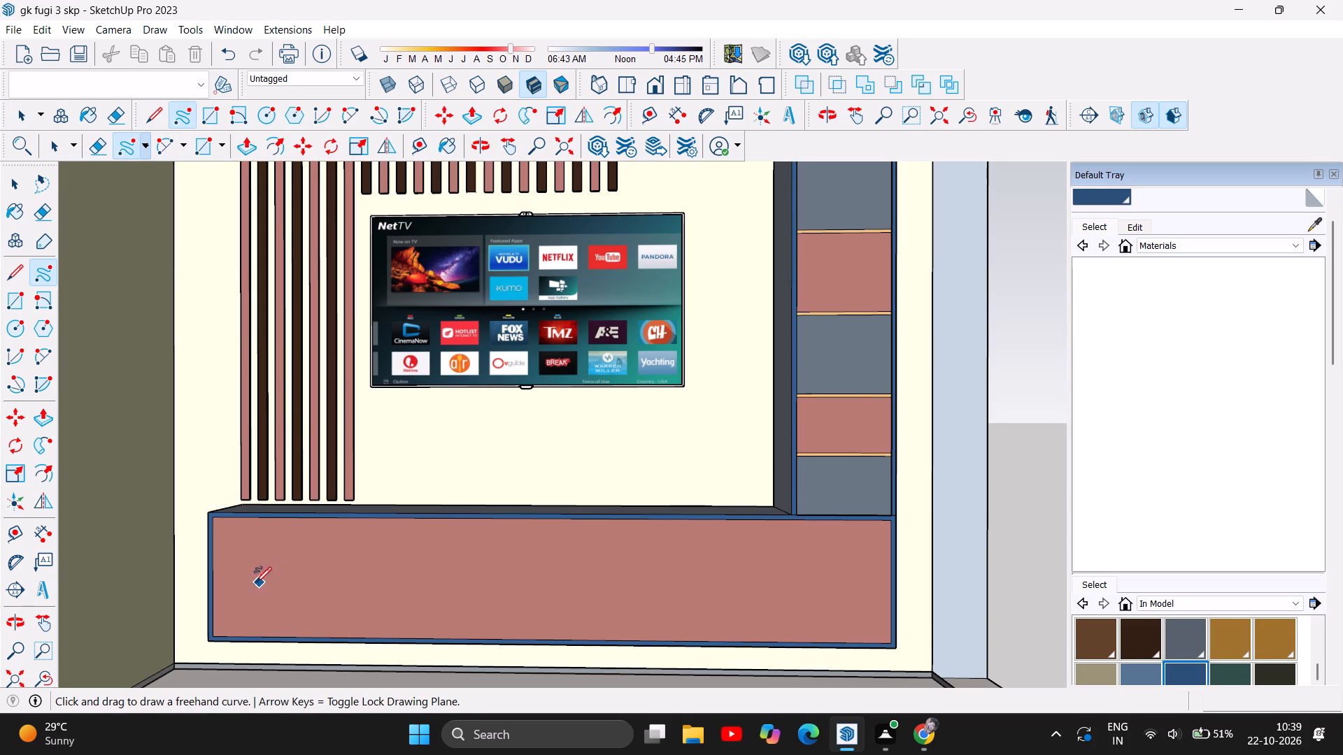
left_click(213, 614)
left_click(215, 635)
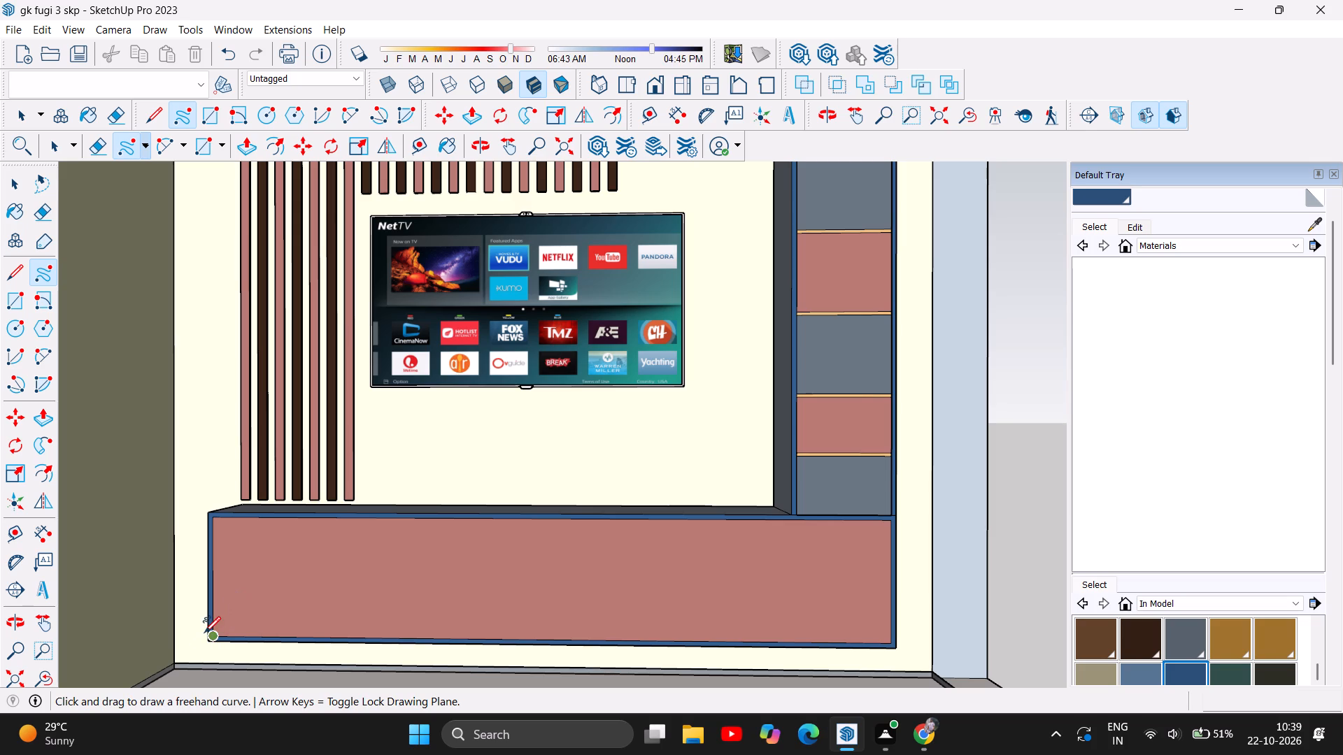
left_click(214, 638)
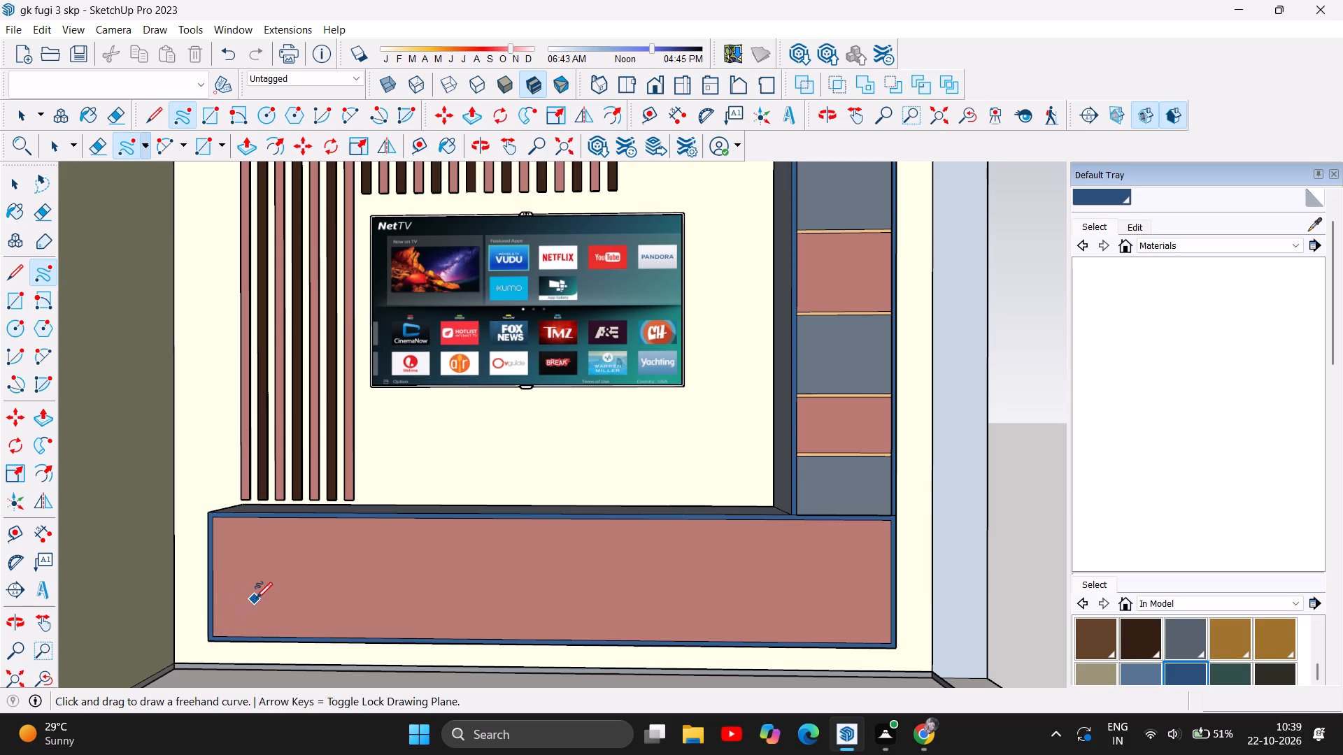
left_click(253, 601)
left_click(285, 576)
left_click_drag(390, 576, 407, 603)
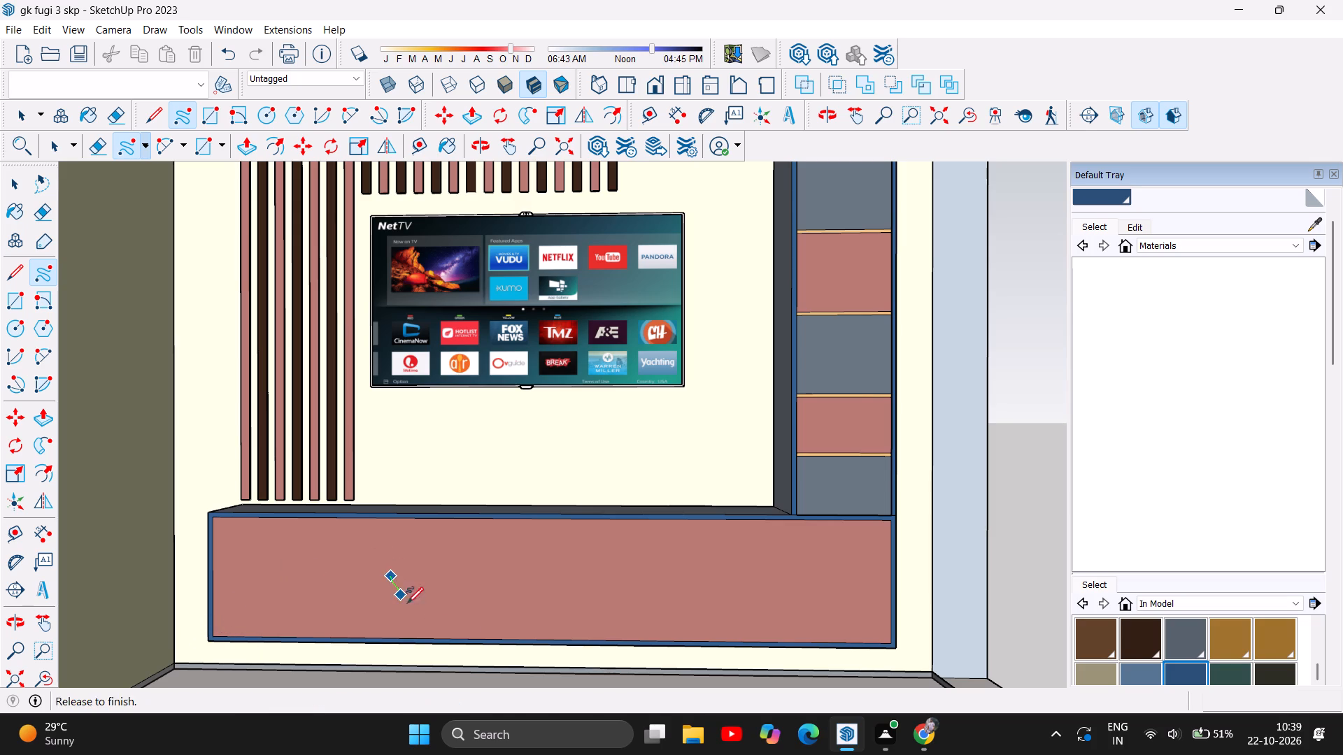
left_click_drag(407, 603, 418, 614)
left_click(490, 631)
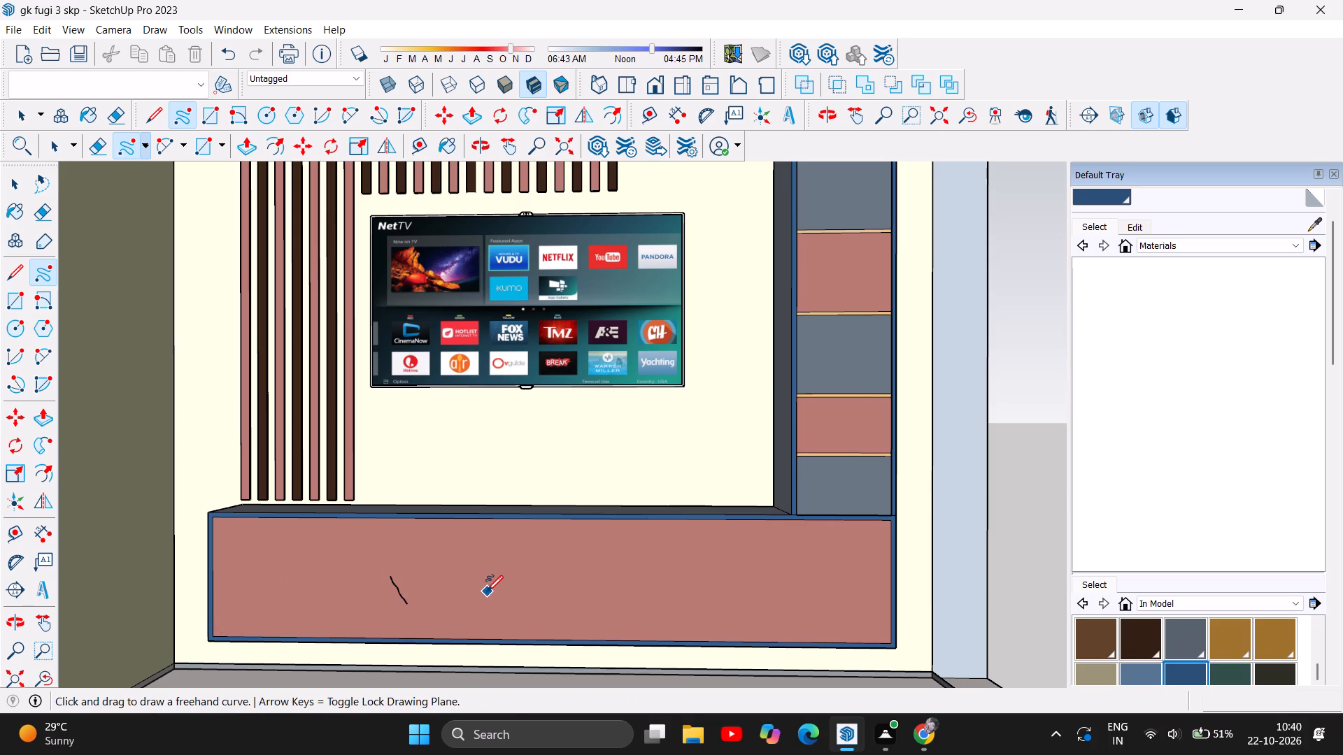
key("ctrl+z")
Draw a wavy freehand curve across the base cabinet's front, from its lower corner on the slat side up to near the top edge.
left_click_drag(213, 638, 271, 605)
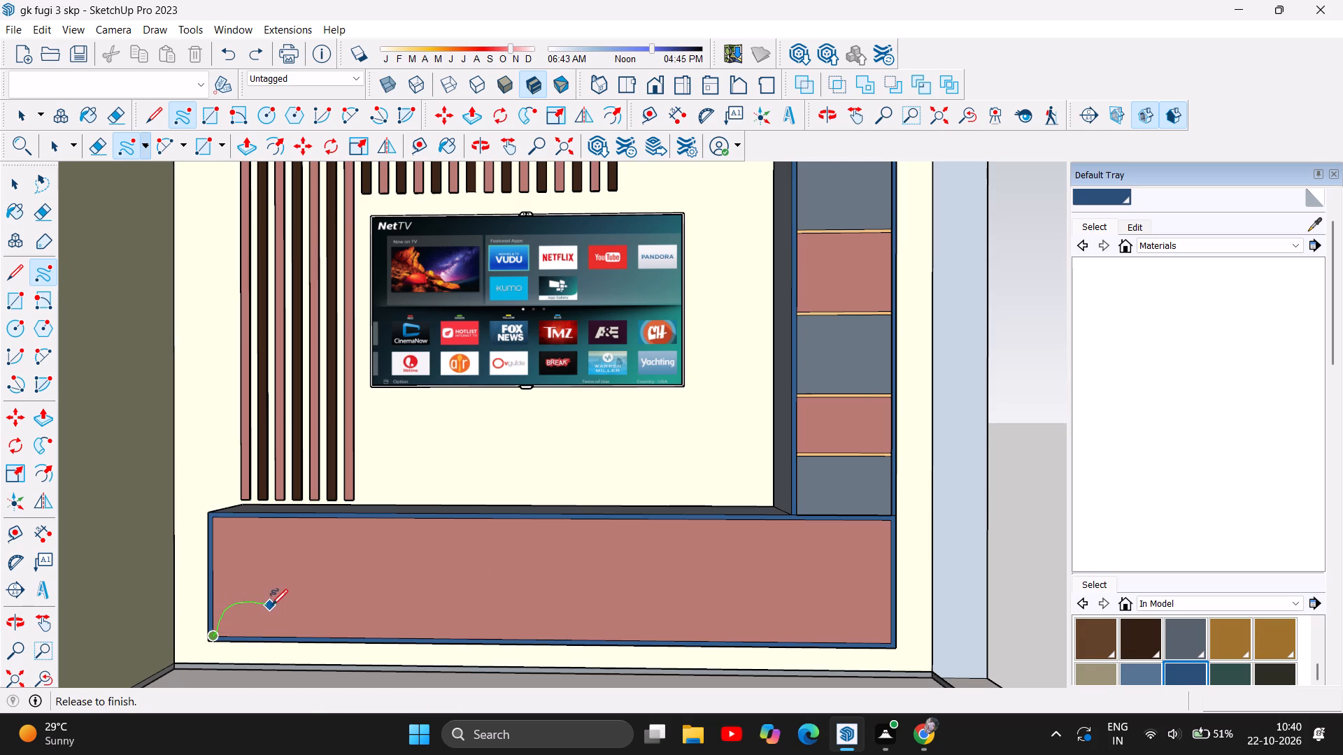
left_click_drag(271, 605, 345, 568)
left_click_drag(345, 568, 411, 571)
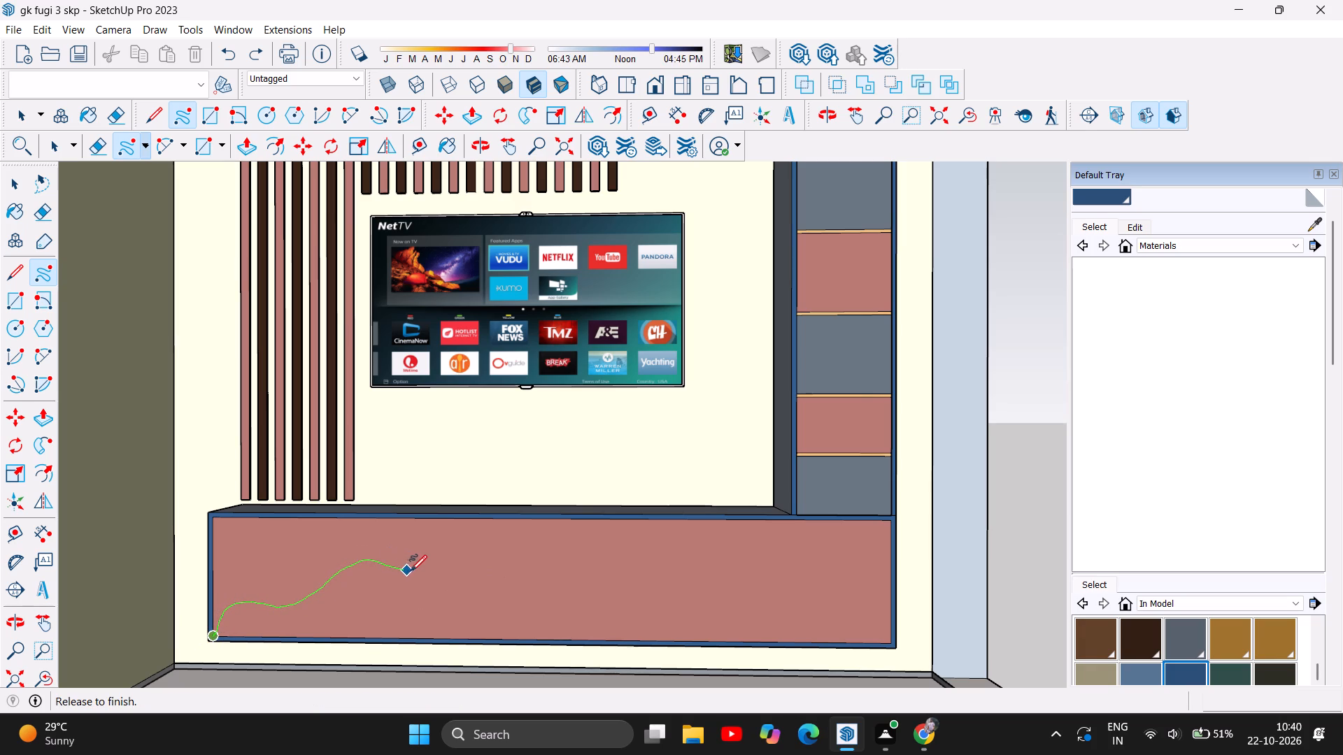
left_click_drag(411, 571, 481, 539)
left_click_drag(481, 539, 505, 520)
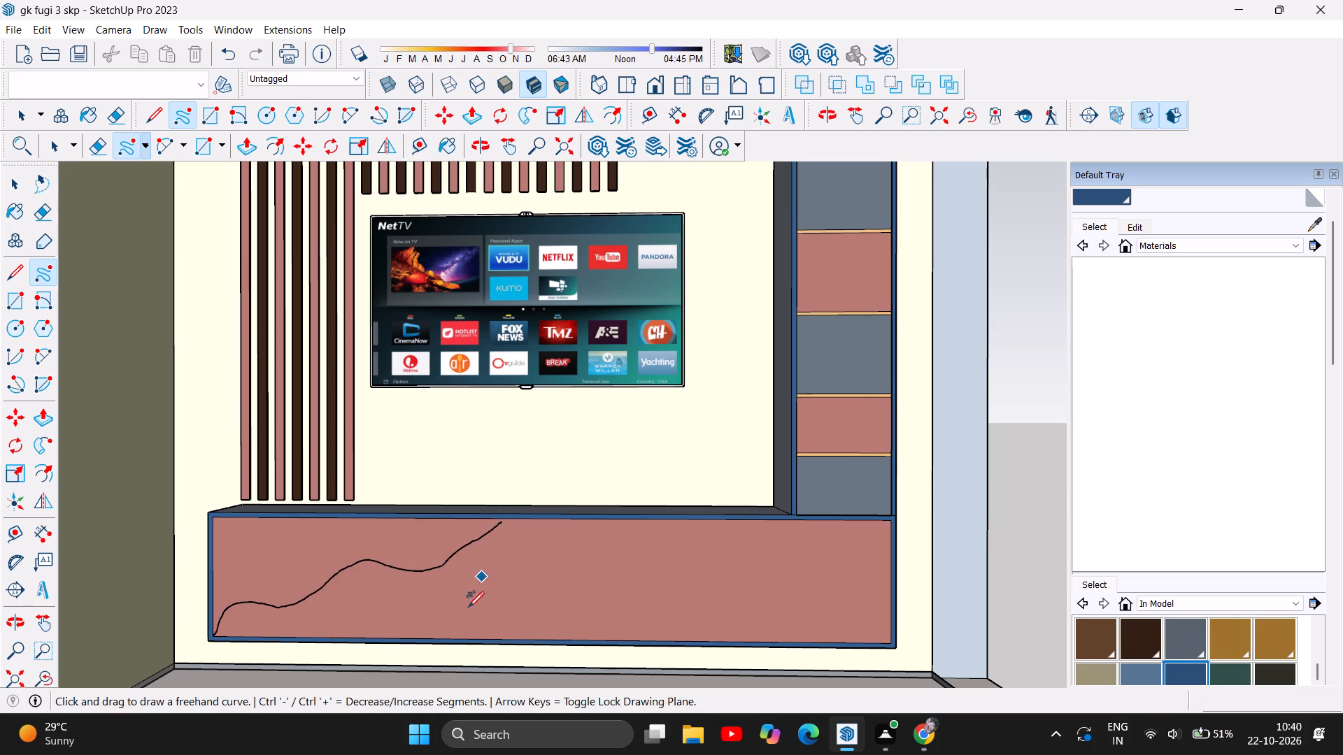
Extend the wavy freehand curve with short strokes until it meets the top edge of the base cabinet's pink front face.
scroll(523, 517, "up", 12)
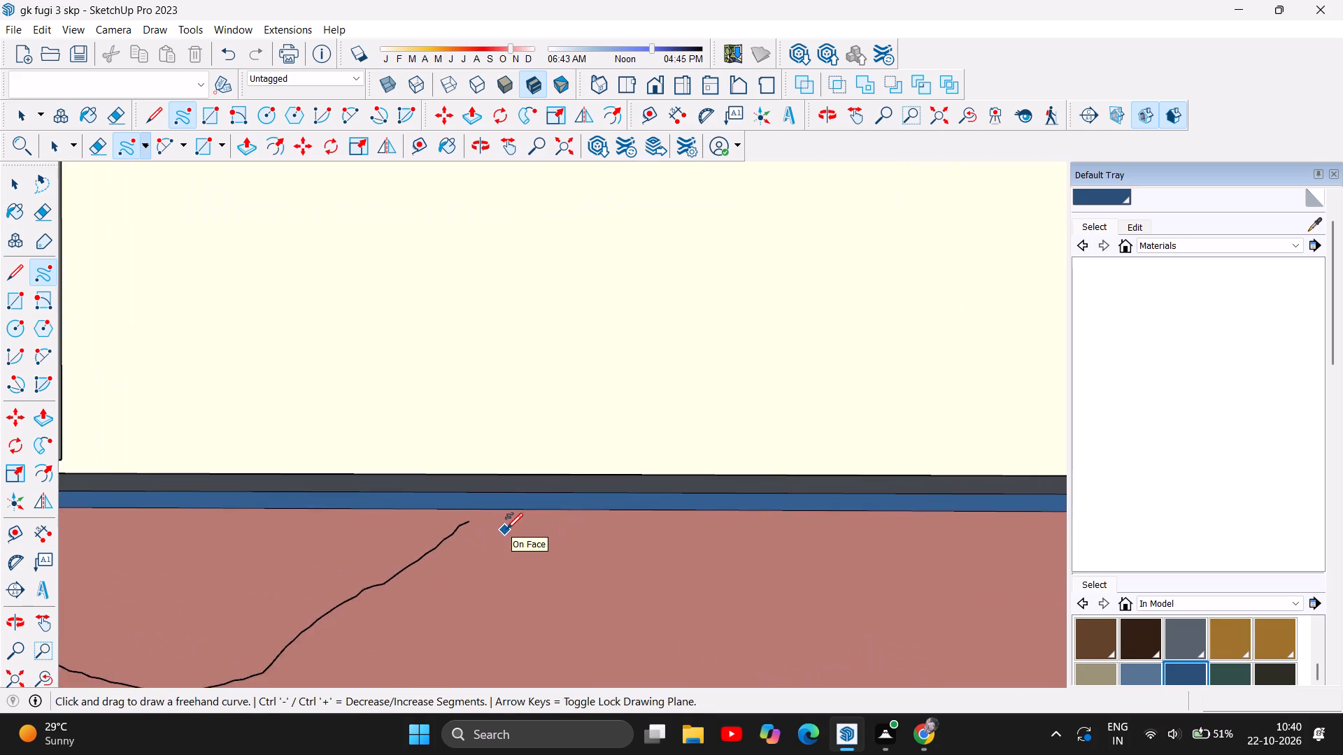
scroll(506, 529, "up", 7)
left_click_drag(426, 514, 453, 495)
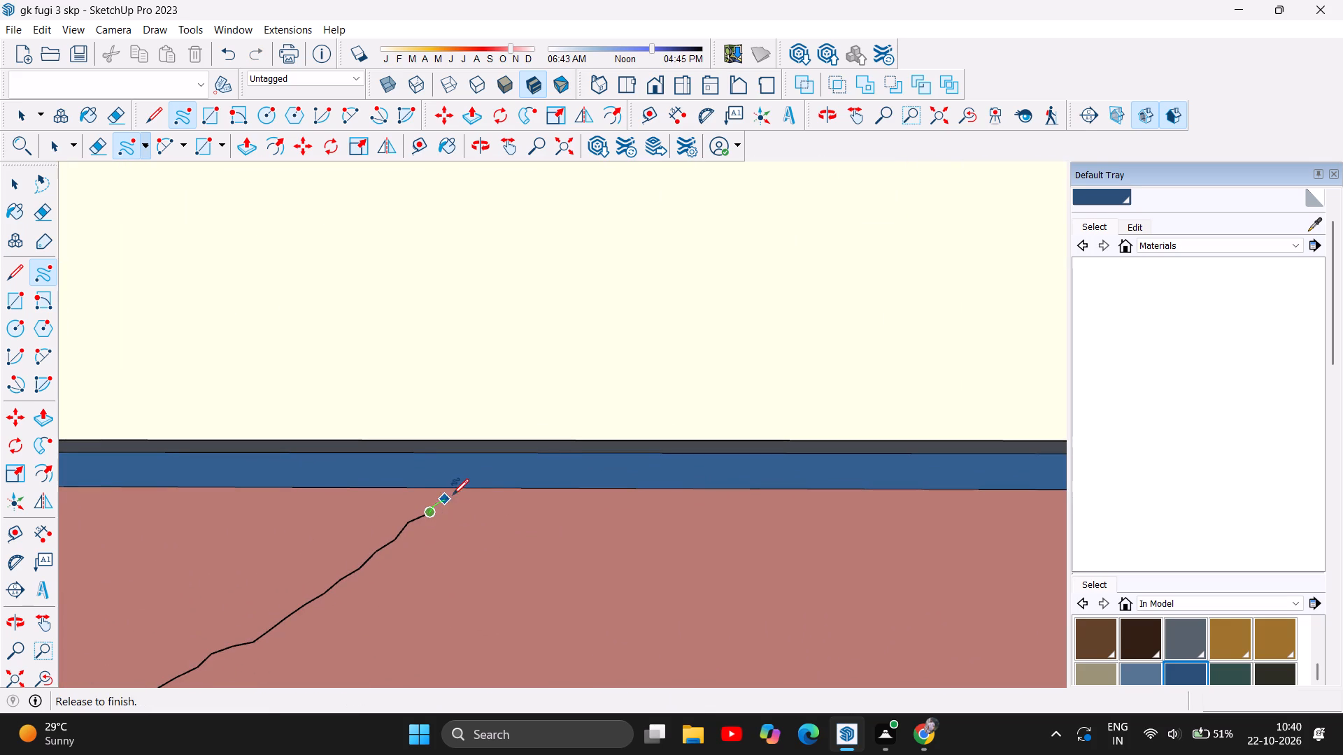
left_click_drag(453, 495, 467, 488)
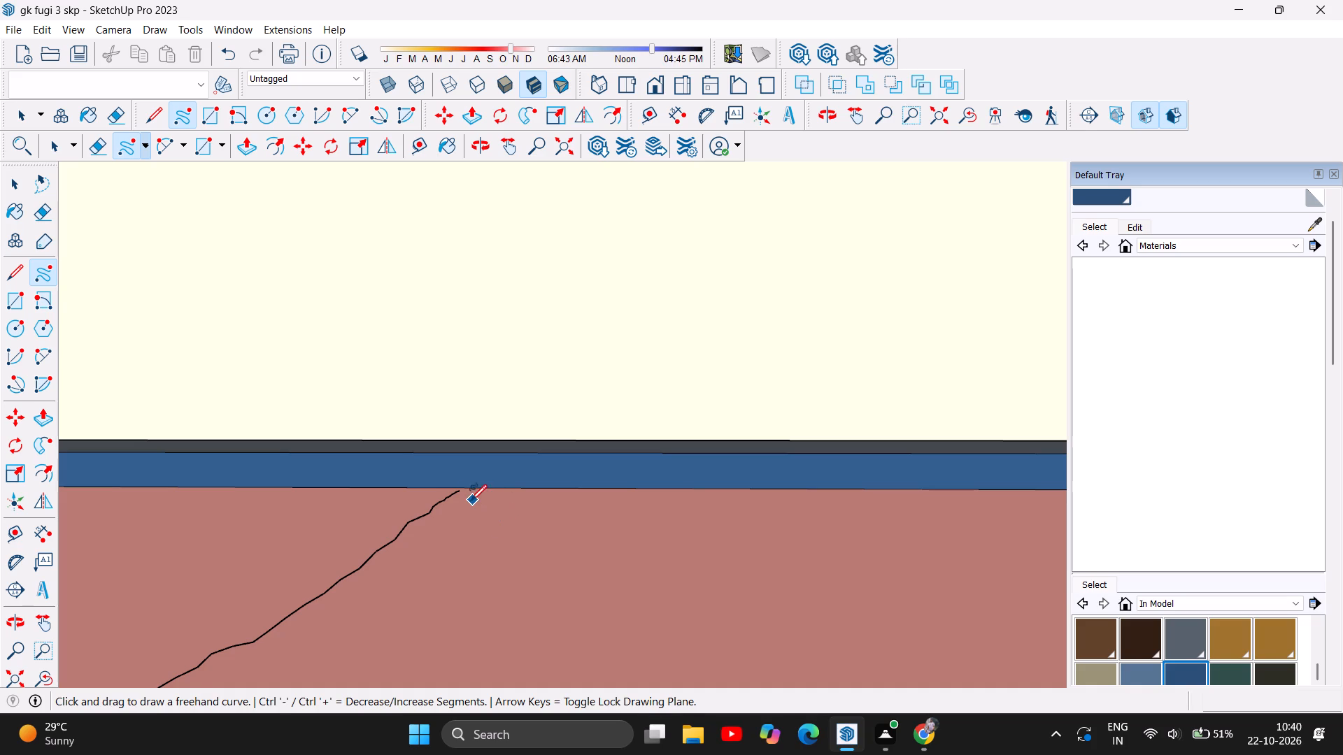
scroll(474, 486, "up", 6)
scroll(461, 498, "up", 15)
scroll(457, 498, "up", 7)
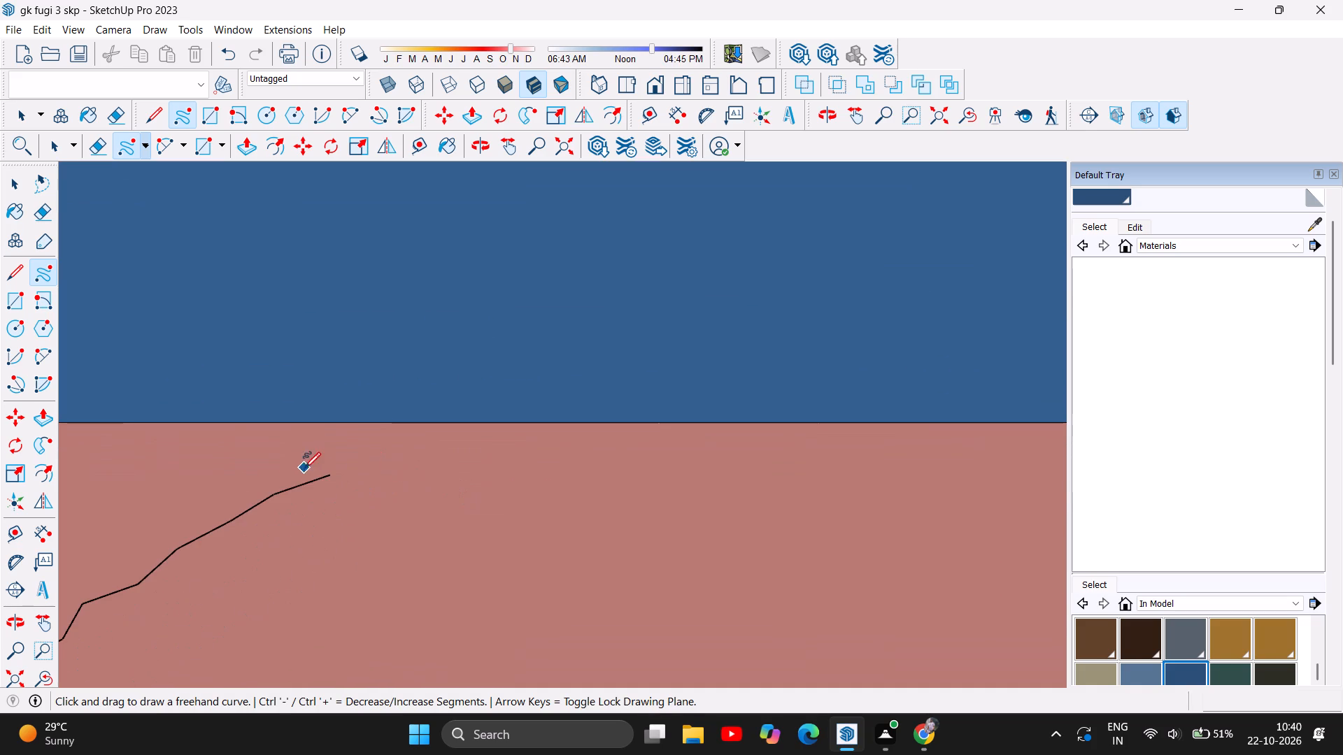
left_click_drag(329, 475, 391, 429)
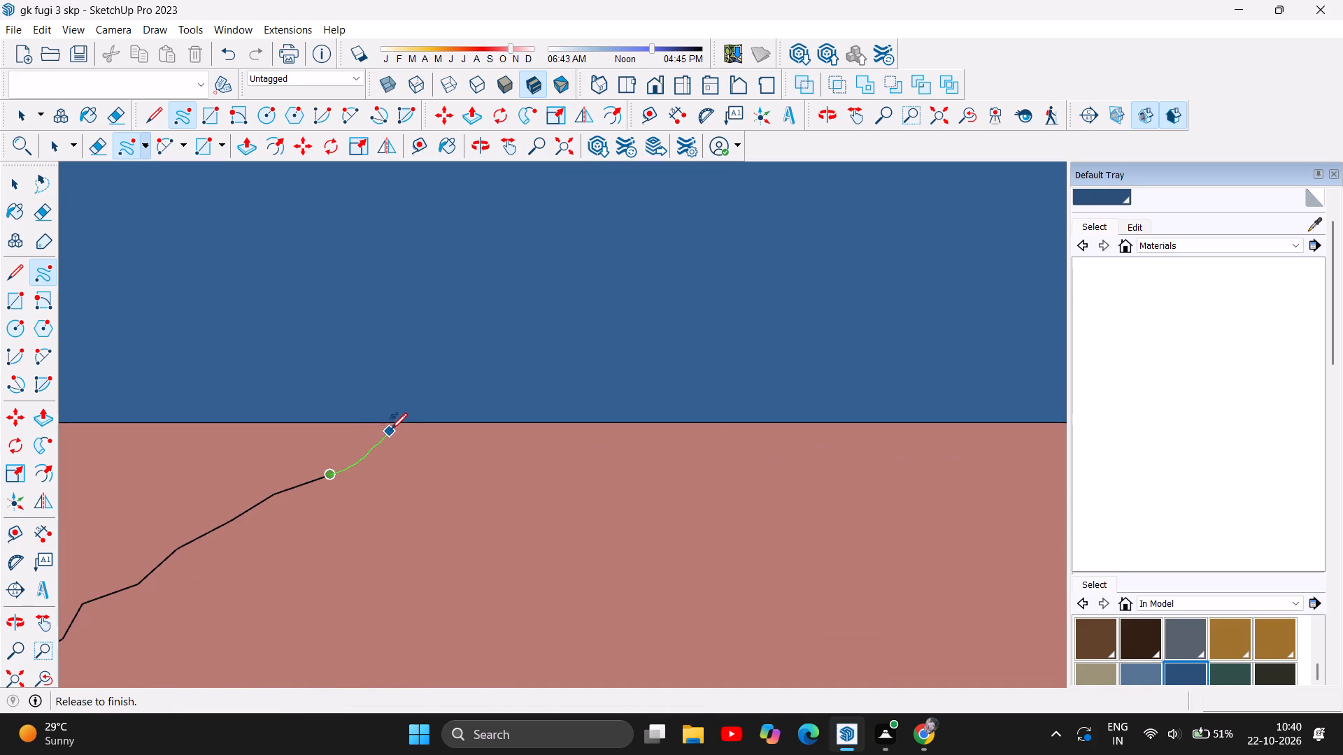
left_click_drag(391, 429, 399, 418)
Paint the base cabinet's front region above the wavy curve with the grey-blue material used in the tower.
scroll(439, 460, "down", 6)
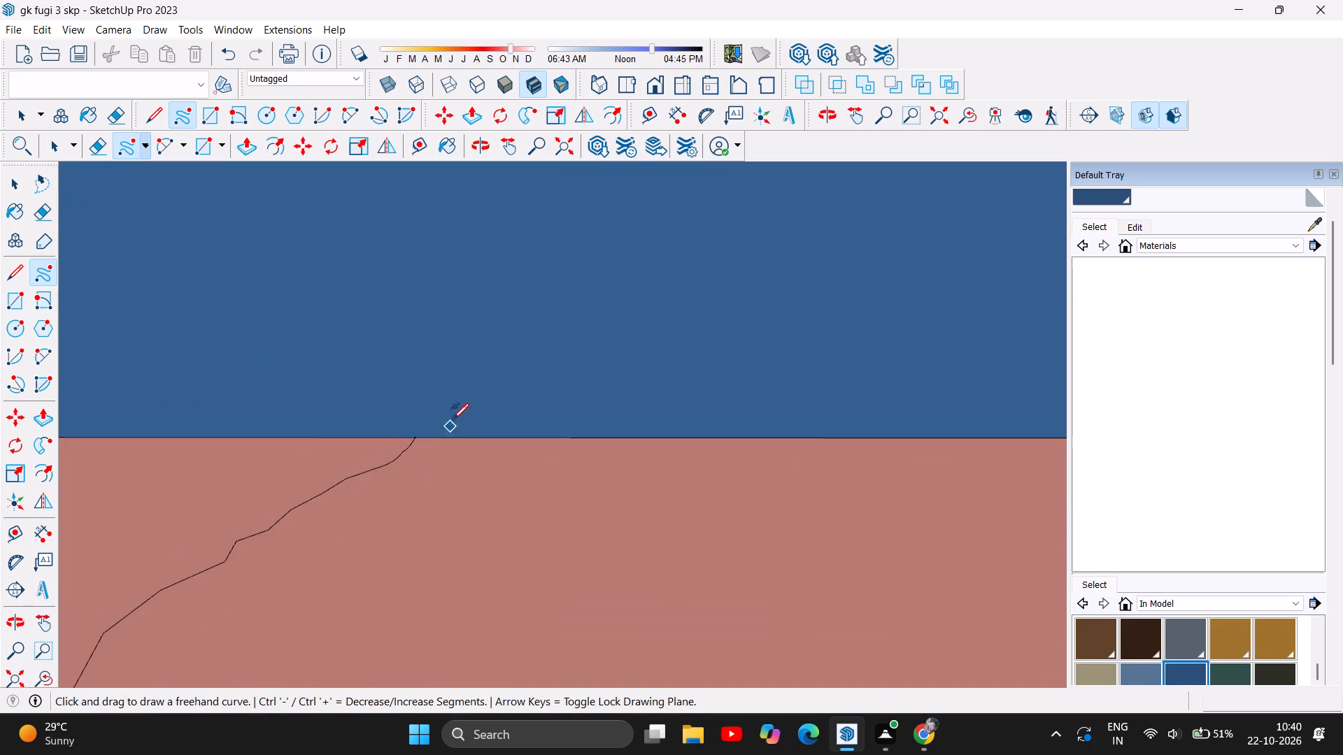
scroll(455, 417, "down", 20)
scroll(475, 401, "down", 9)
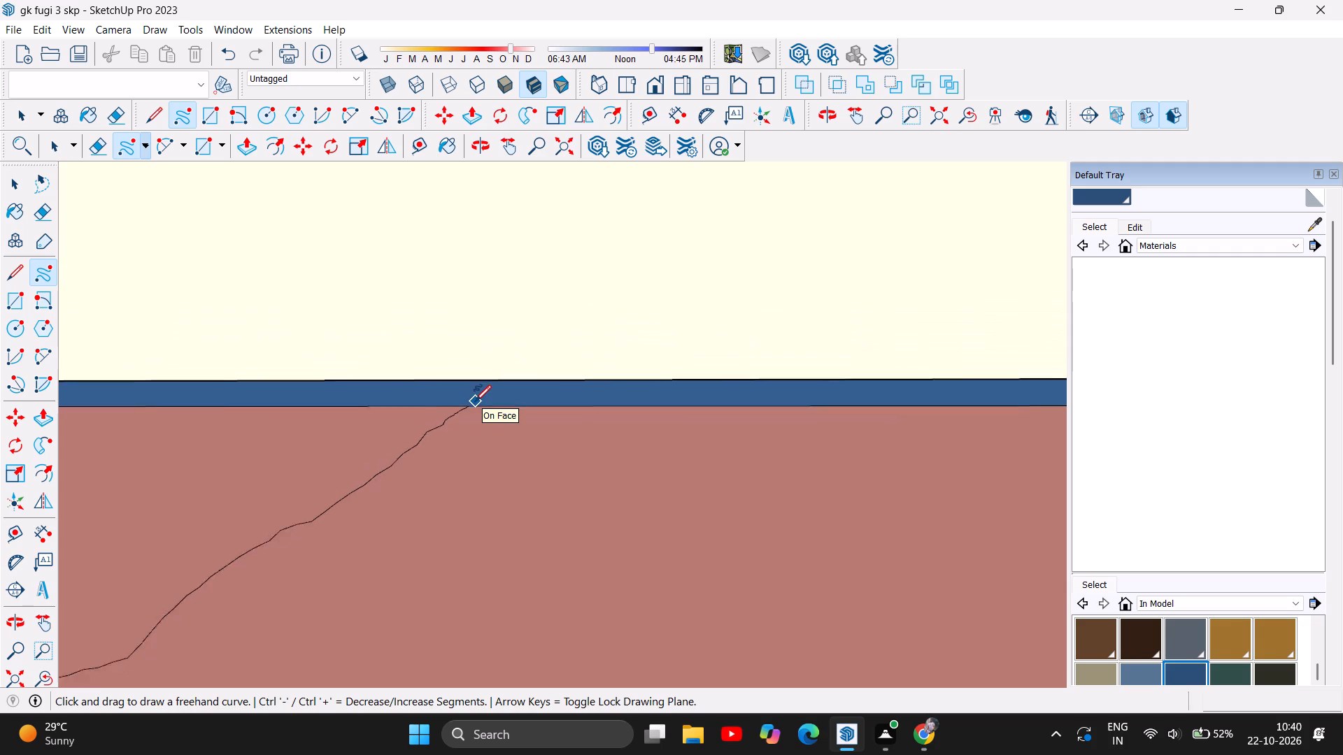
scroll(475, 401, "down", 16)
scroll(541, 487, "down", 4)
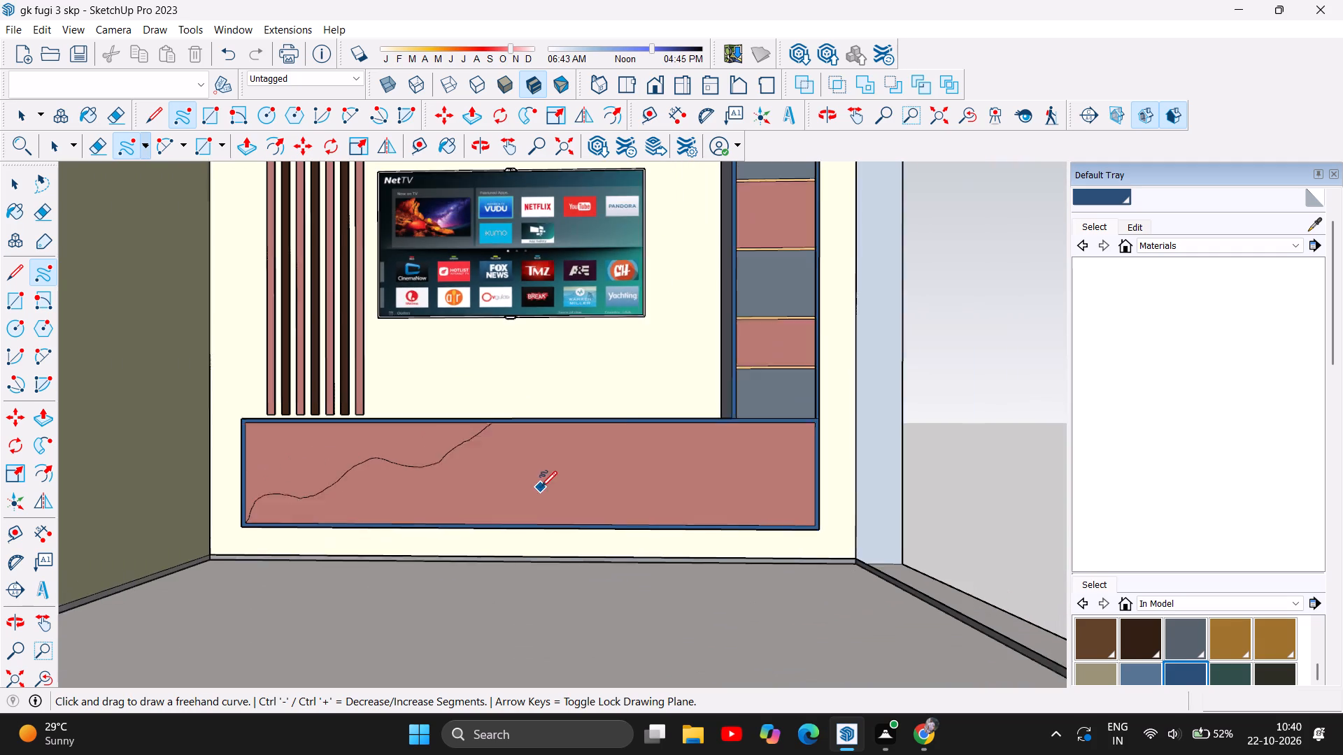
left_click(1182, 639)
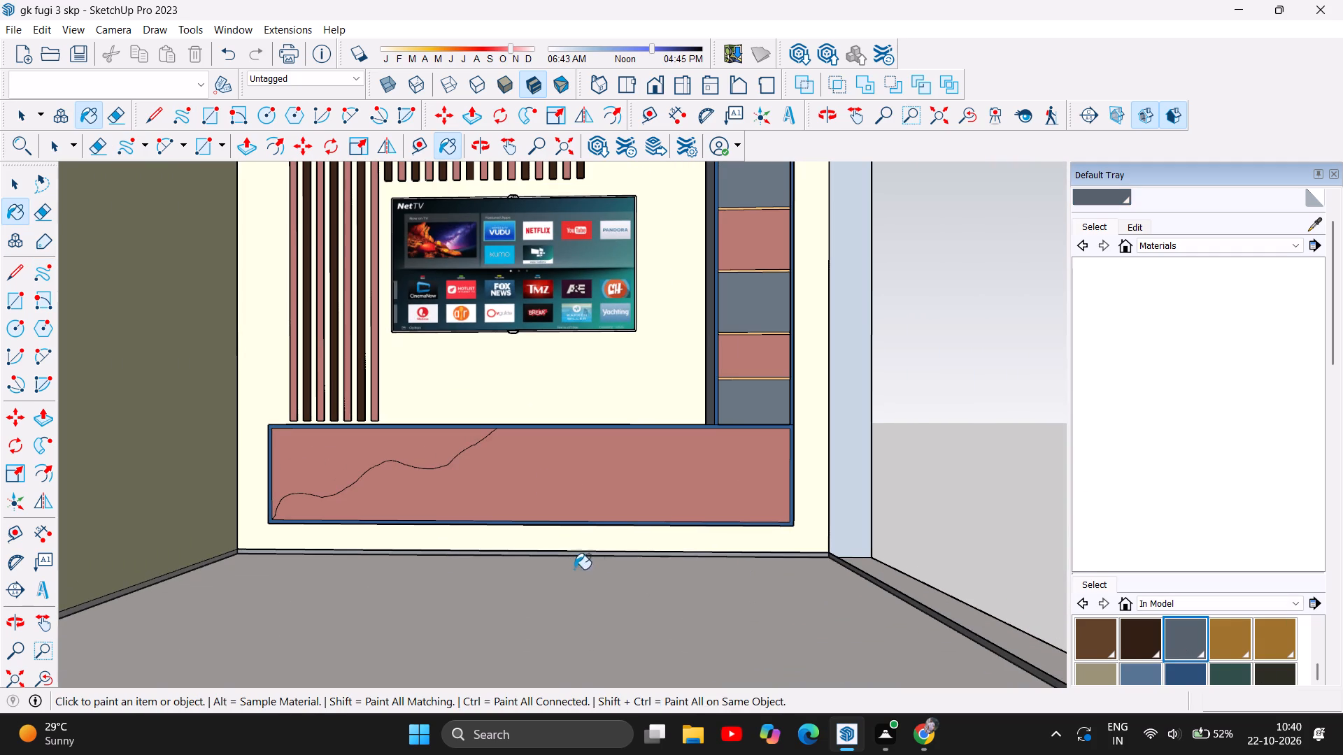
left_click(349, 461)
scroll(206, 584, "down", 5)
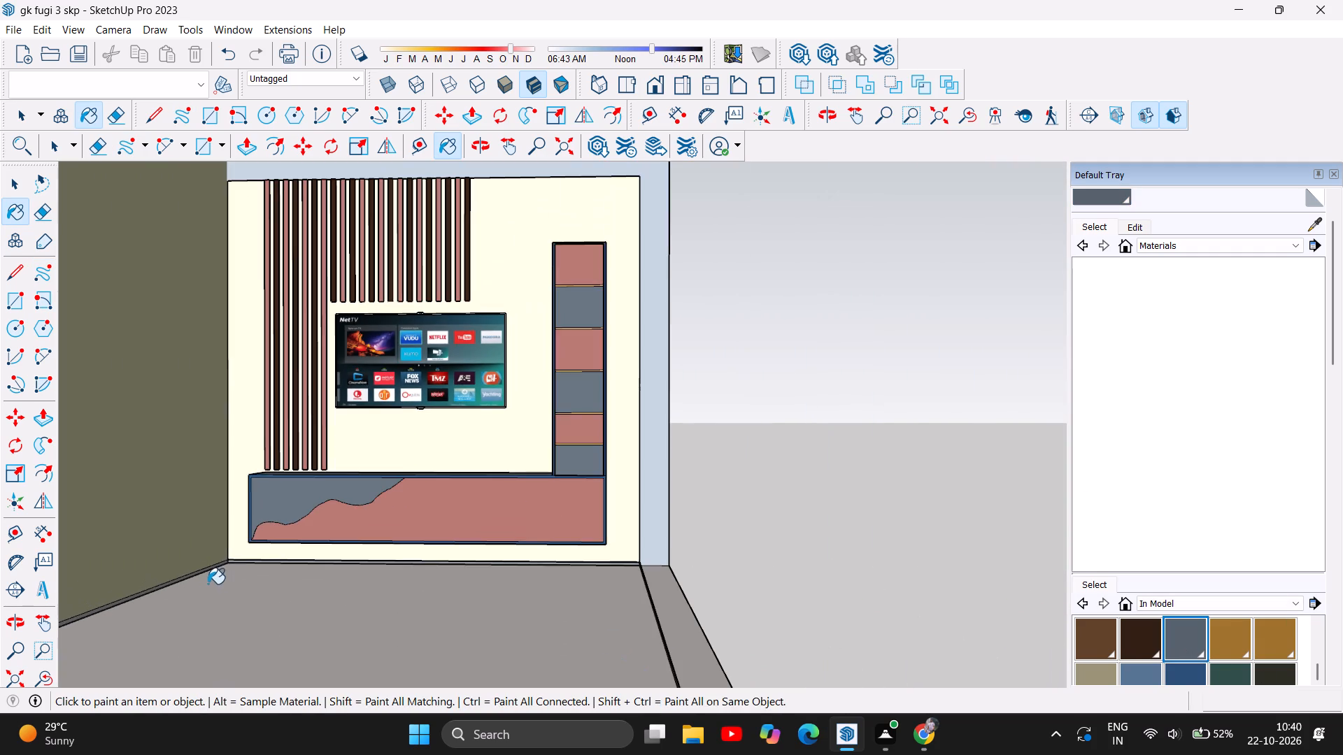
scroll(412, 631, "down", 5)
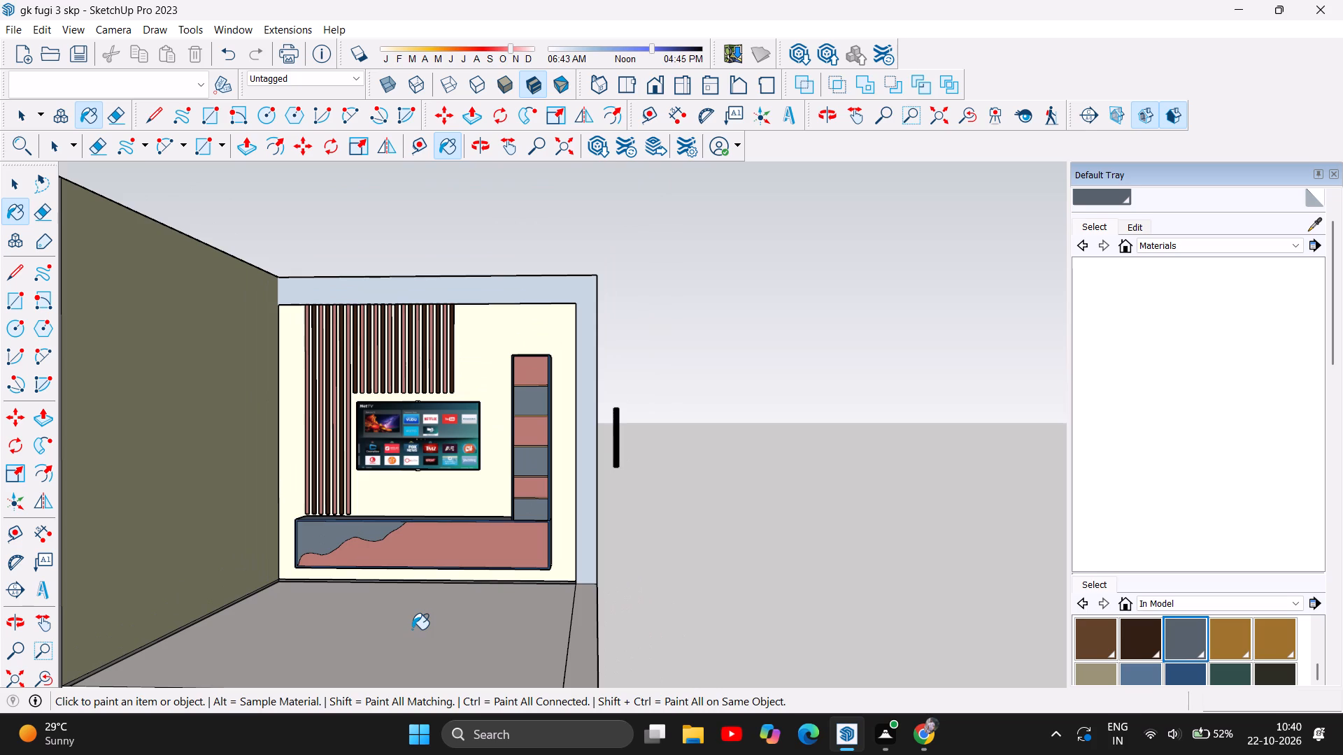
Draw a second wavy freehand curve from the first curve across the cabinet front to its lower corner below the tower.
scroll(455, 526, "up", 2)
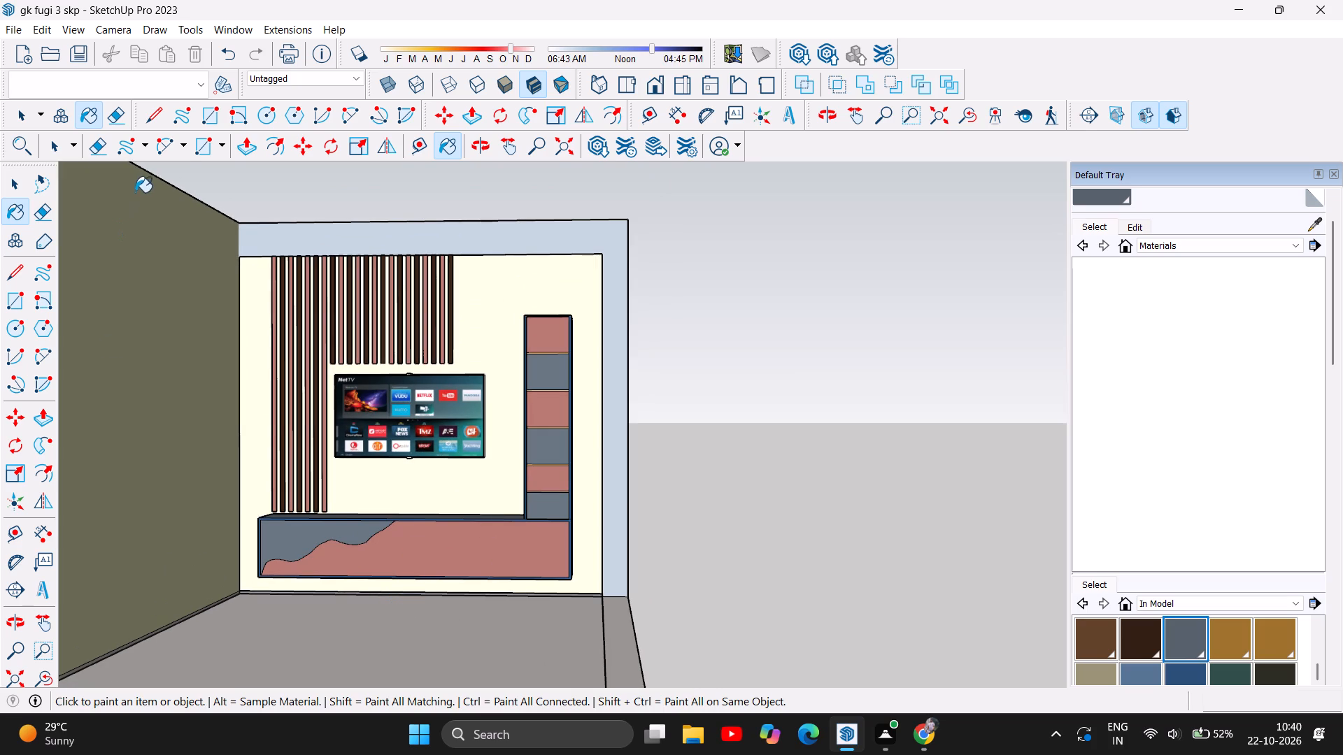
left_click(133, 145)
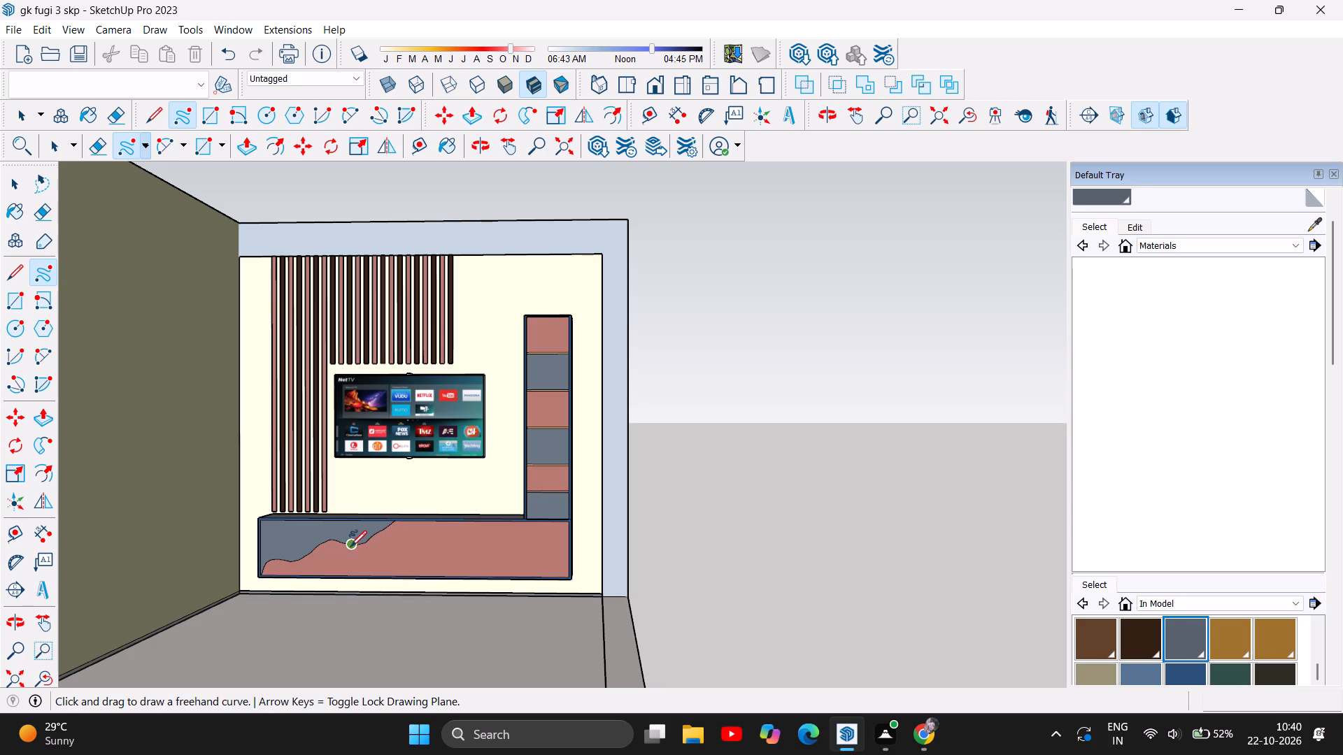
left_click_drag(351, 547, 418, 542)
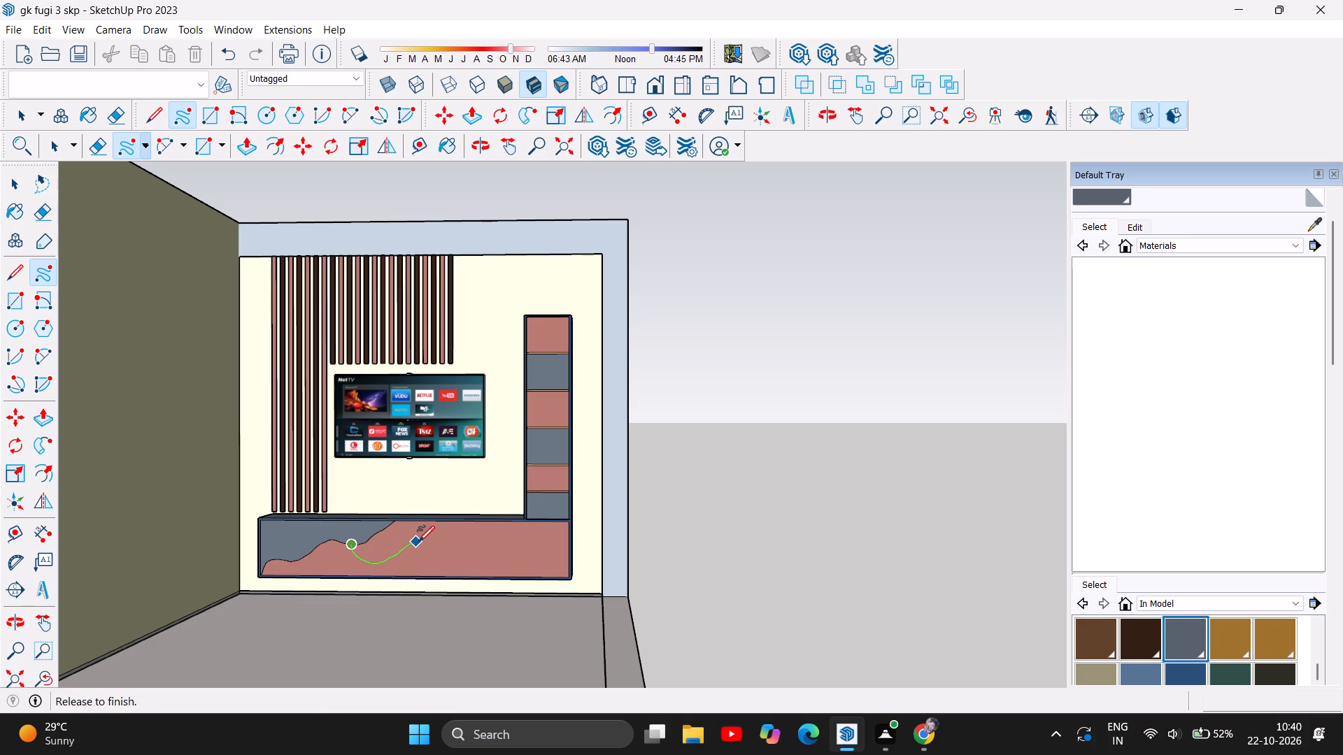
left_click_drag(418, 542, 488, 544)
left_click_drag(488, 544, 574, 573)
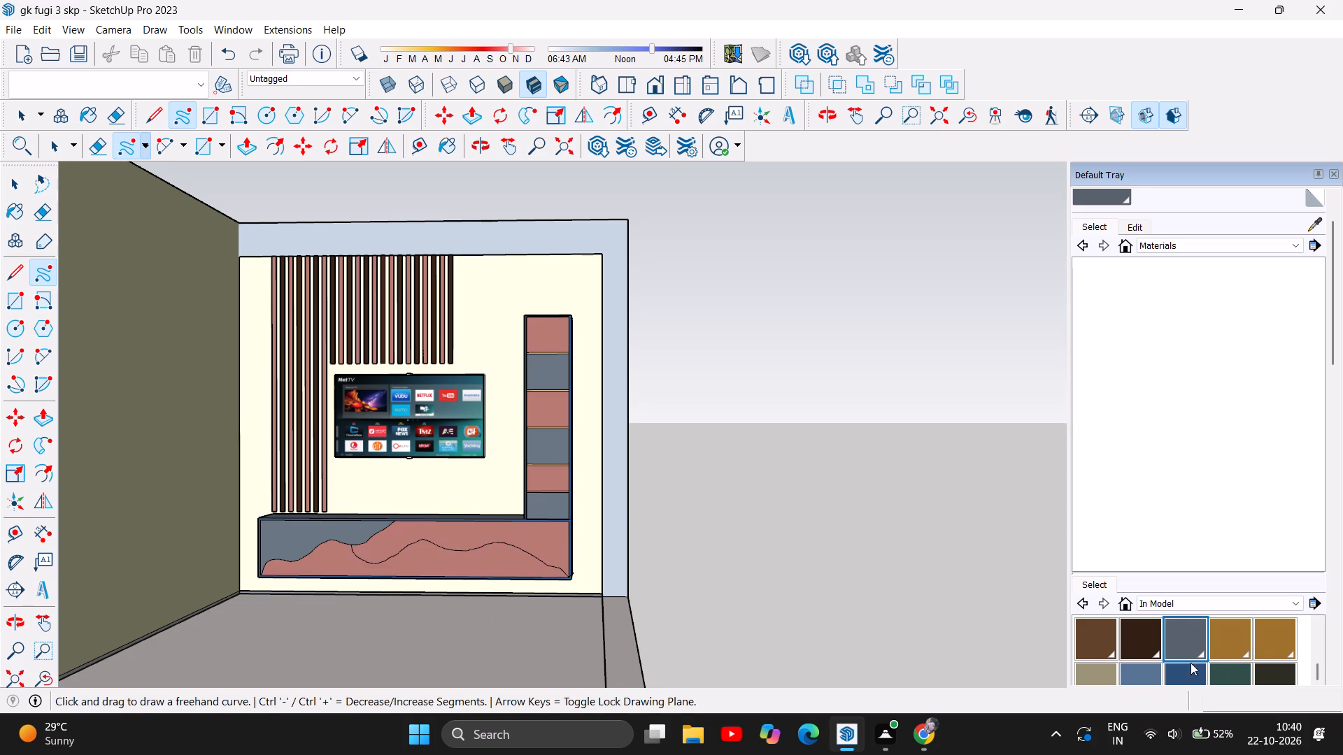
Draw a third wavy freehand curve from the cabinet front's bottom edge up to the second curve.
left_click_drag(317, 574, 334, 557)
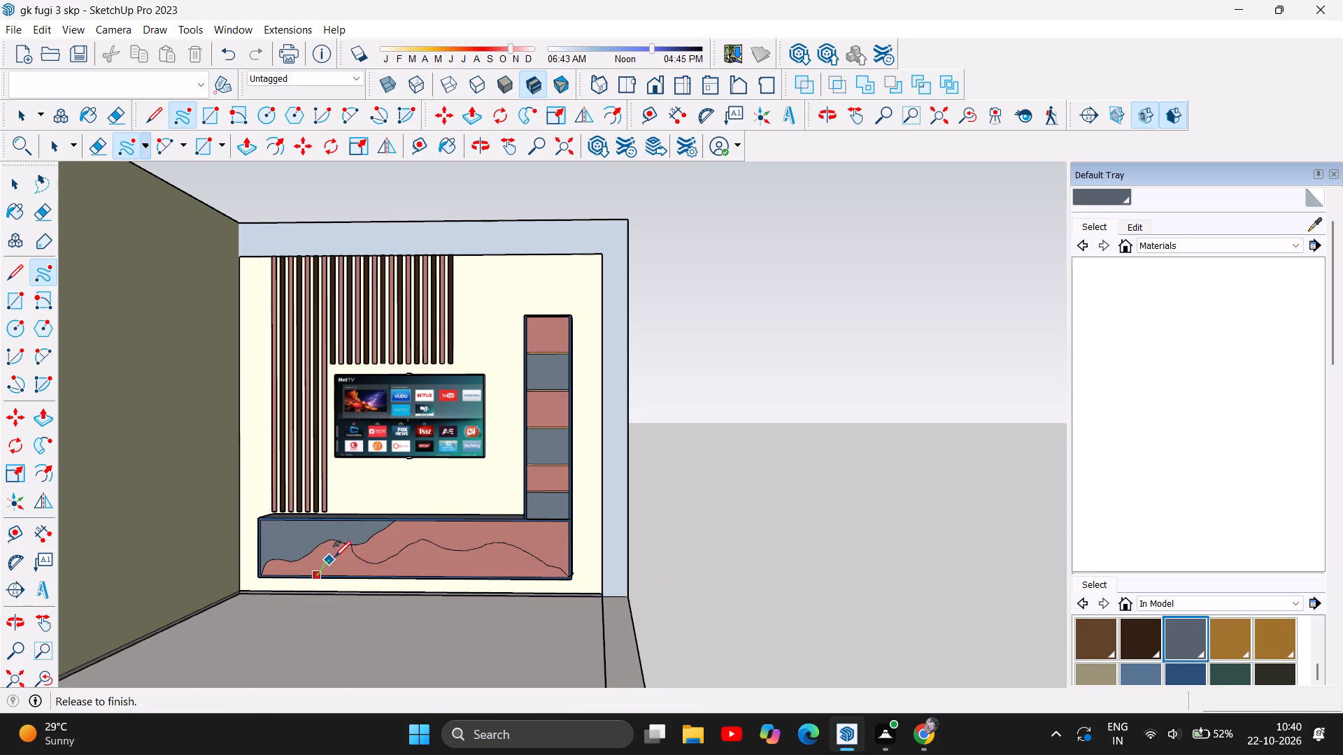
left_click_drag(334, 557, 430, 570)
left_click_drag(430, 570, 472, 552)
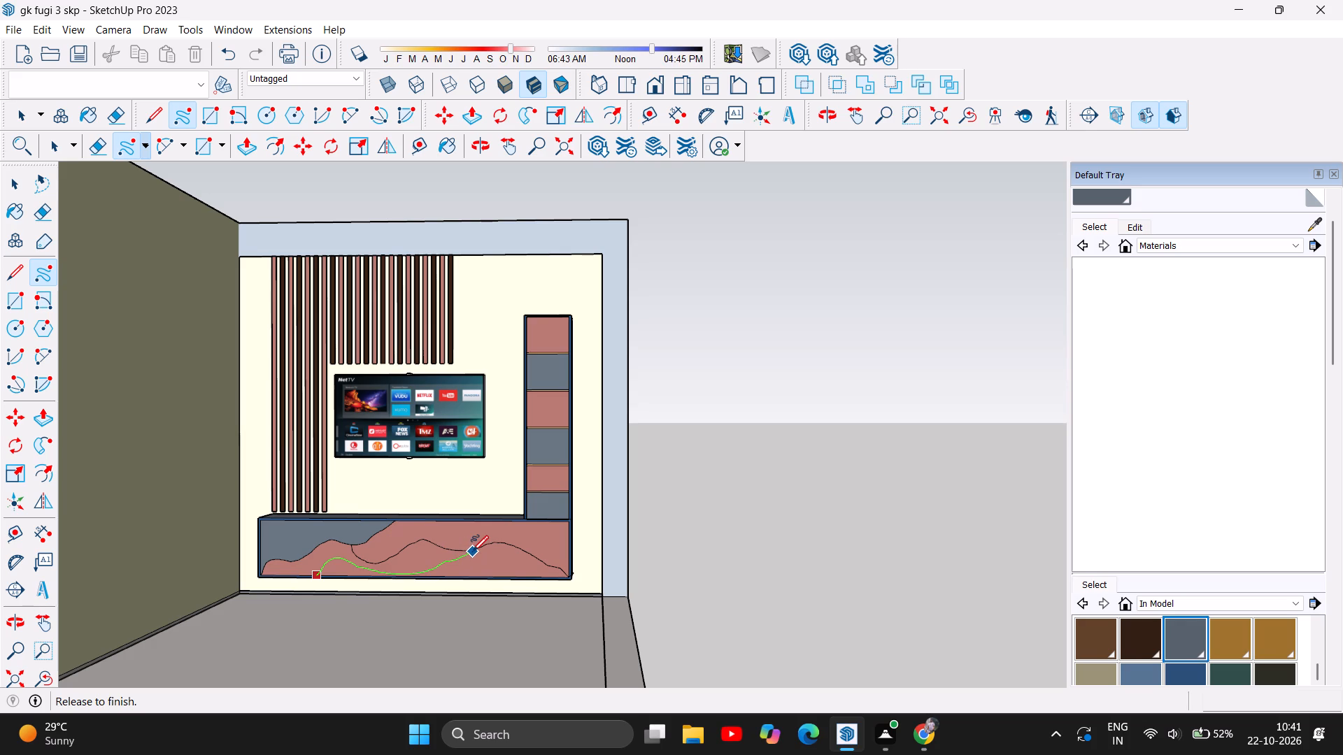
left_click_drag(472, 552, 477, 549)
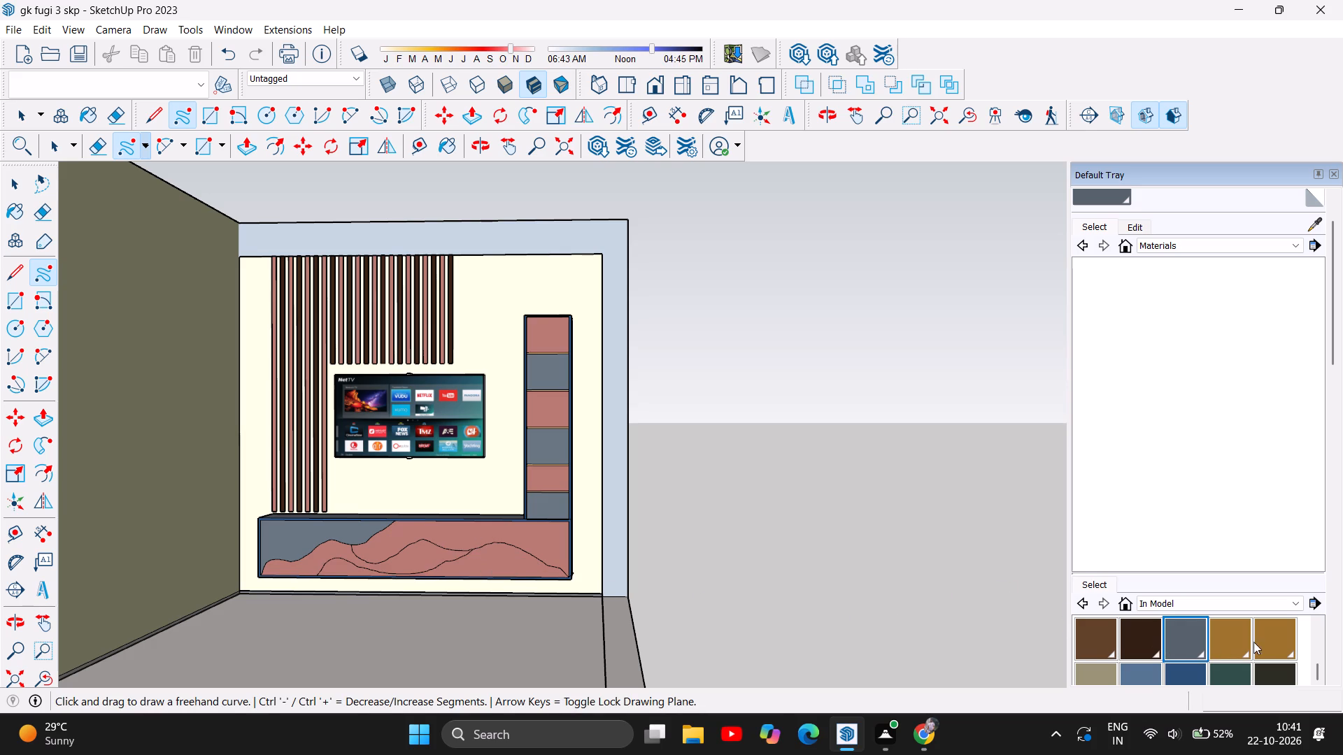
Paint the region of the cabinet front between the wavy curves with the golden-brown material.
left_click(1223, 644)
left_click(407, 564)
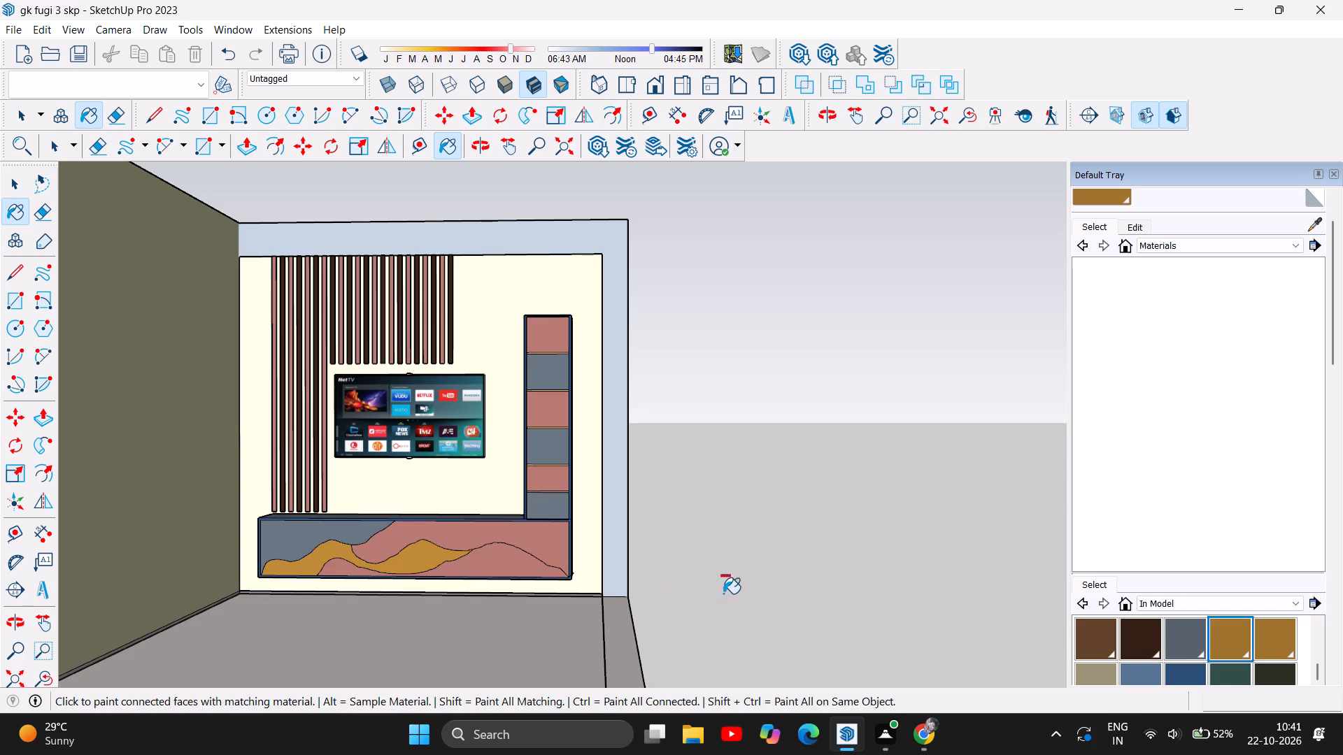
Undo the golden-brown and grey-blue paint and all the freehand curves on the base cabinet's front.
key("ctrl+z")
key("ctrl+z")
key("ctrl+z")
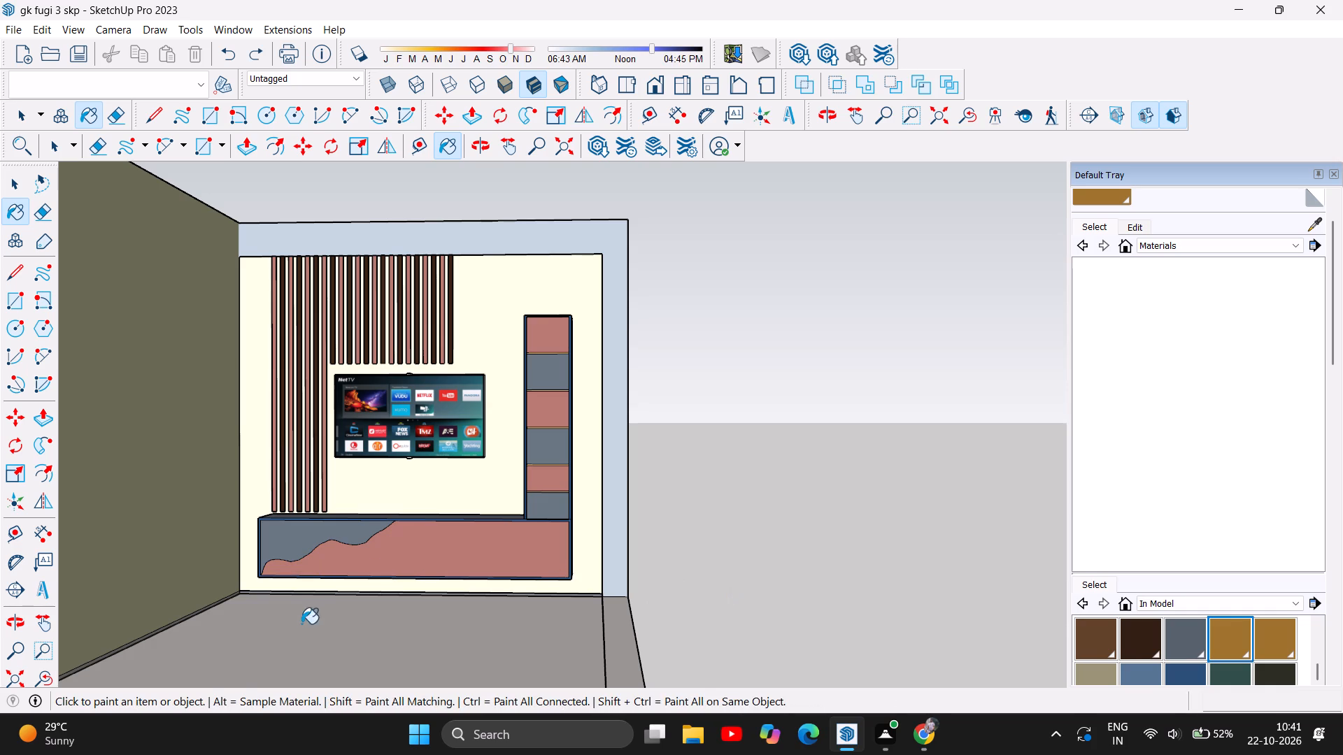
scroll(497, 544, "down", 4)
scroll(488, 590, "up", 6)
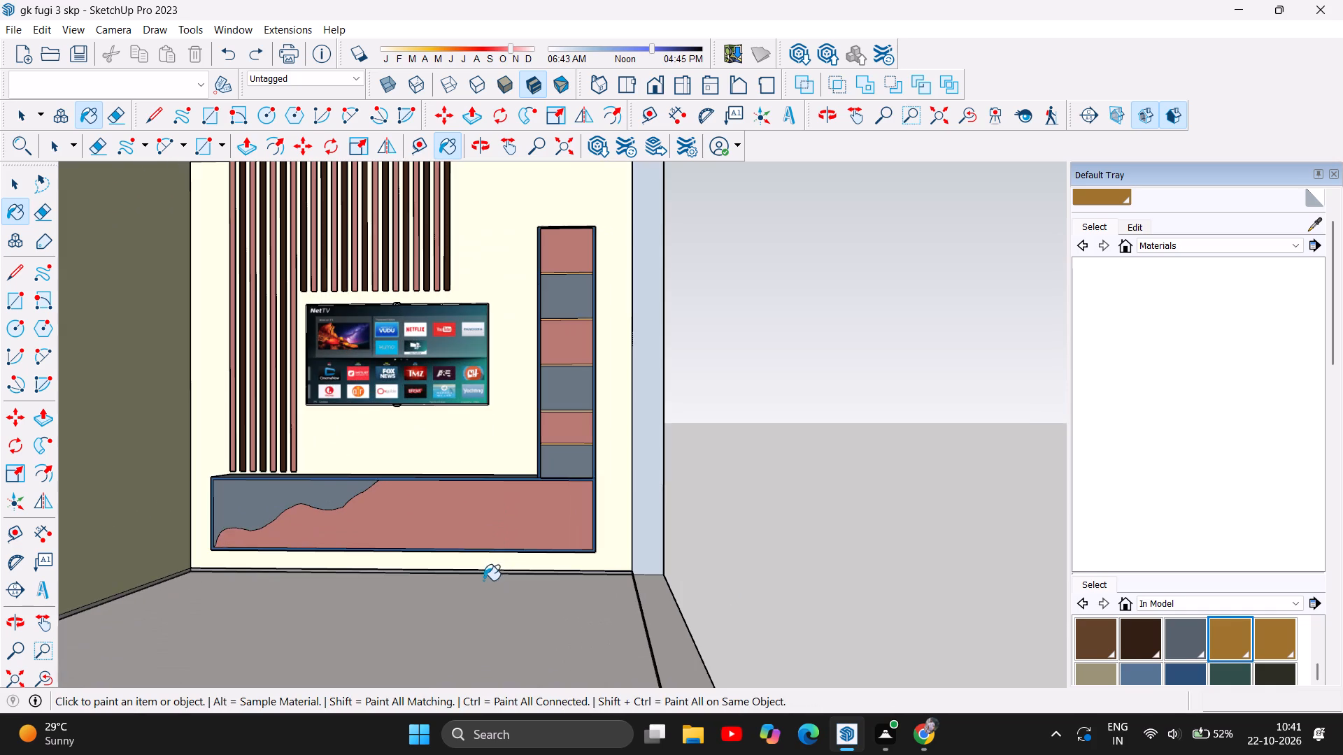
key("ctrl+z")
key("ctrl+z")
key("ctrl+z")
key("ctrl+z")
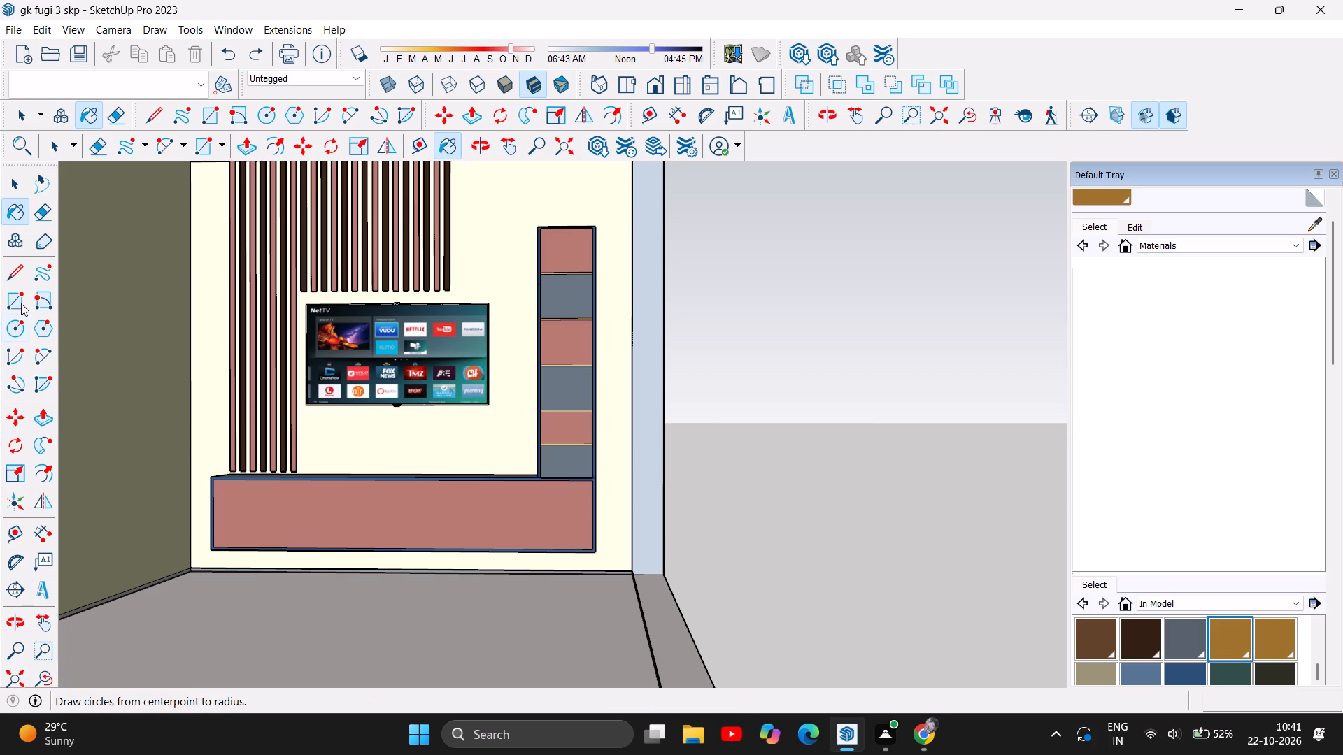
Draw a circle of about 1' 11/16" radius on the base cabinet's front, centred near its slat-side end.
left_click(8, 326)
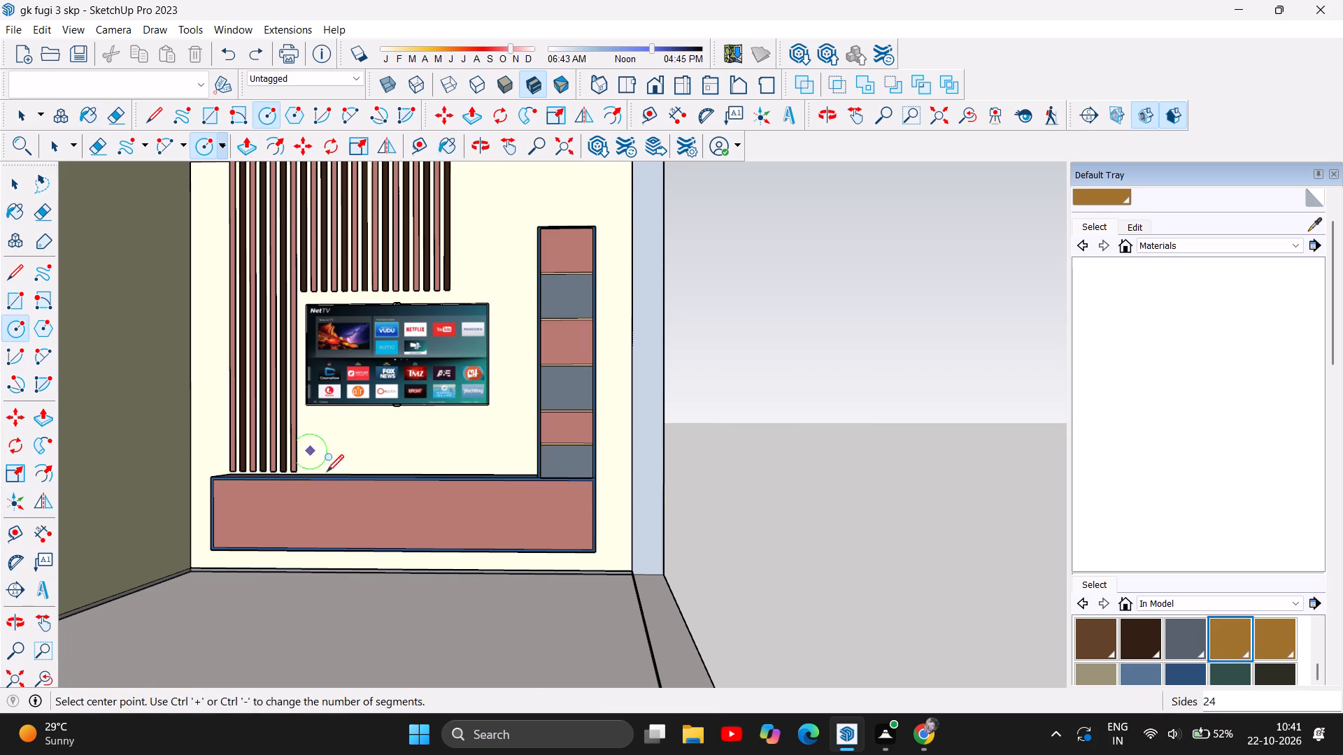
left_click(234, 512)
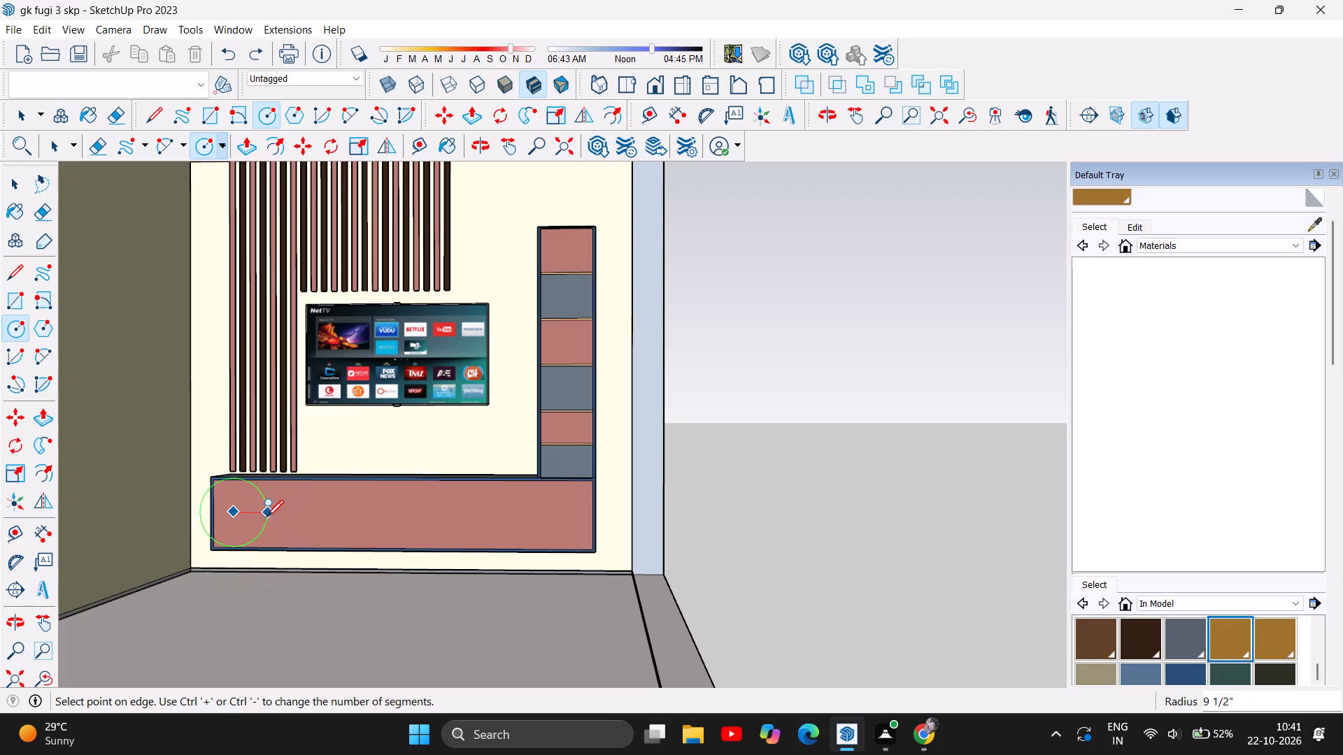
scroll(262, 515, "up", 5)
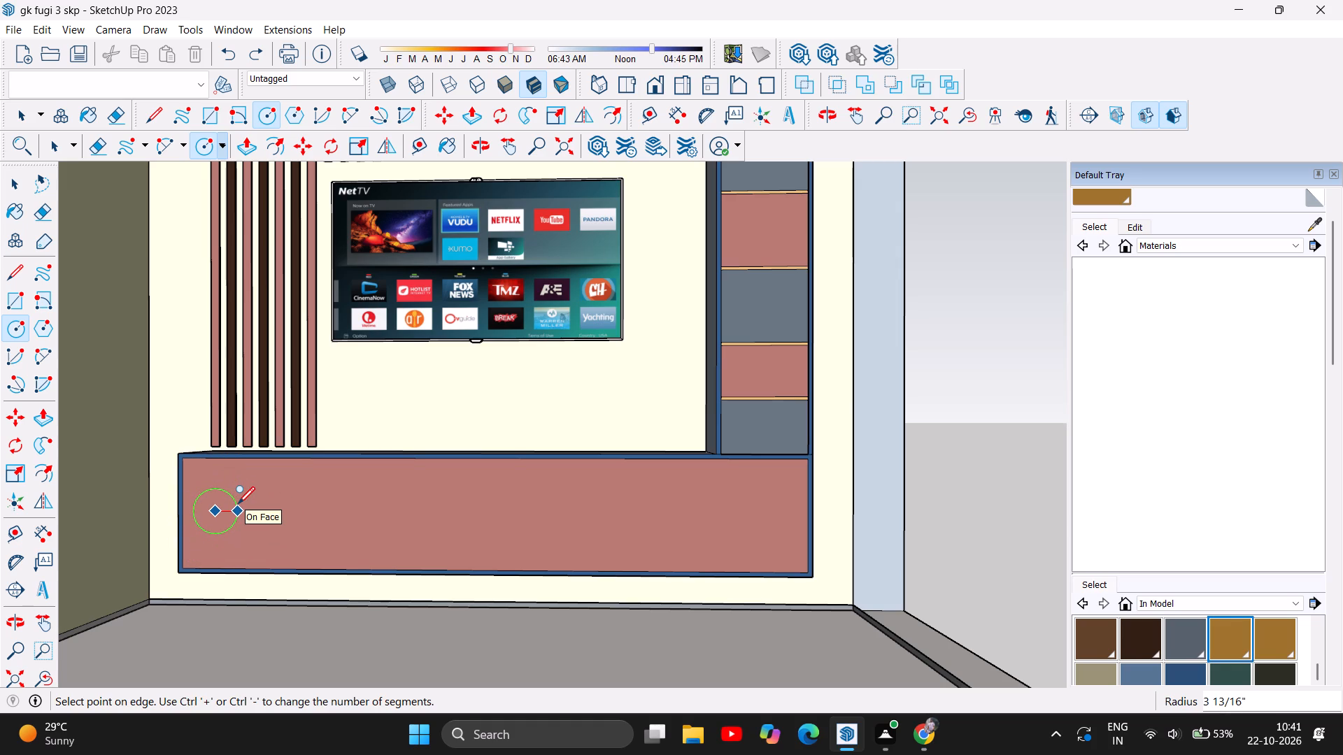
left_click(267, 462)
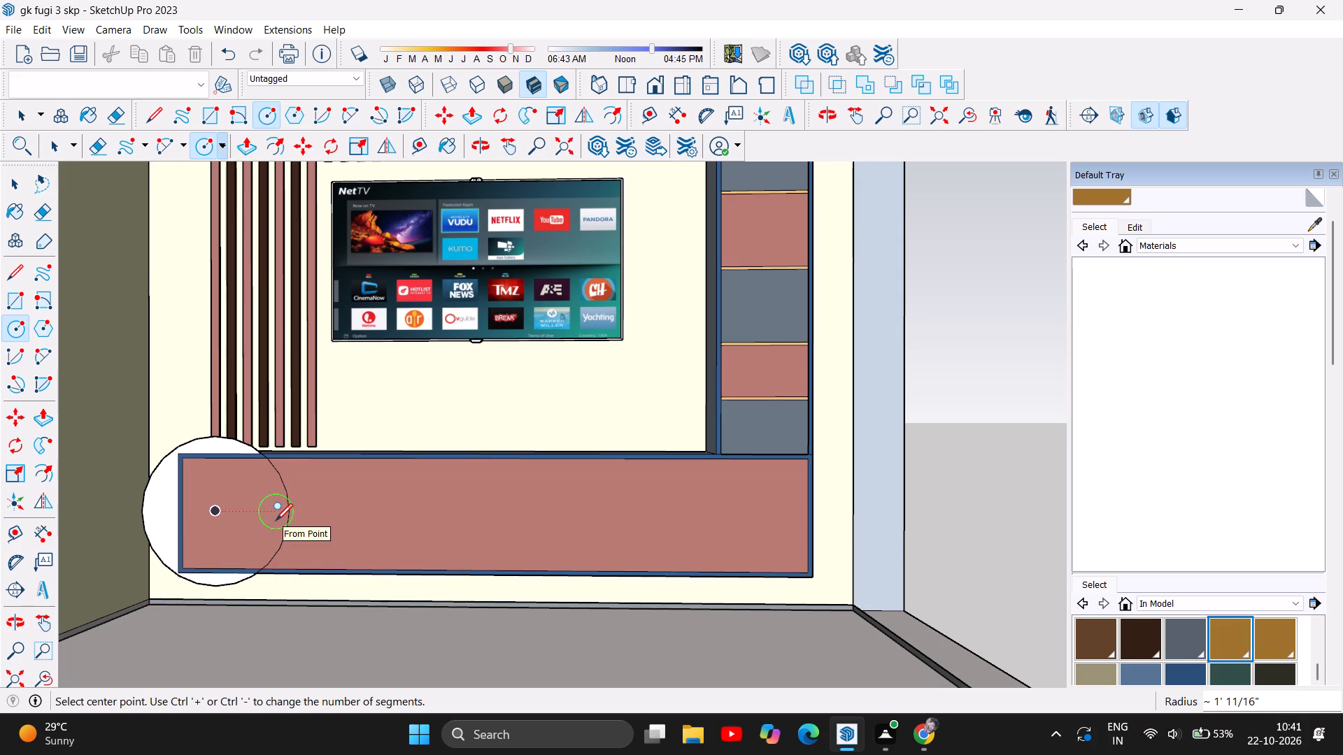
key("Escape")
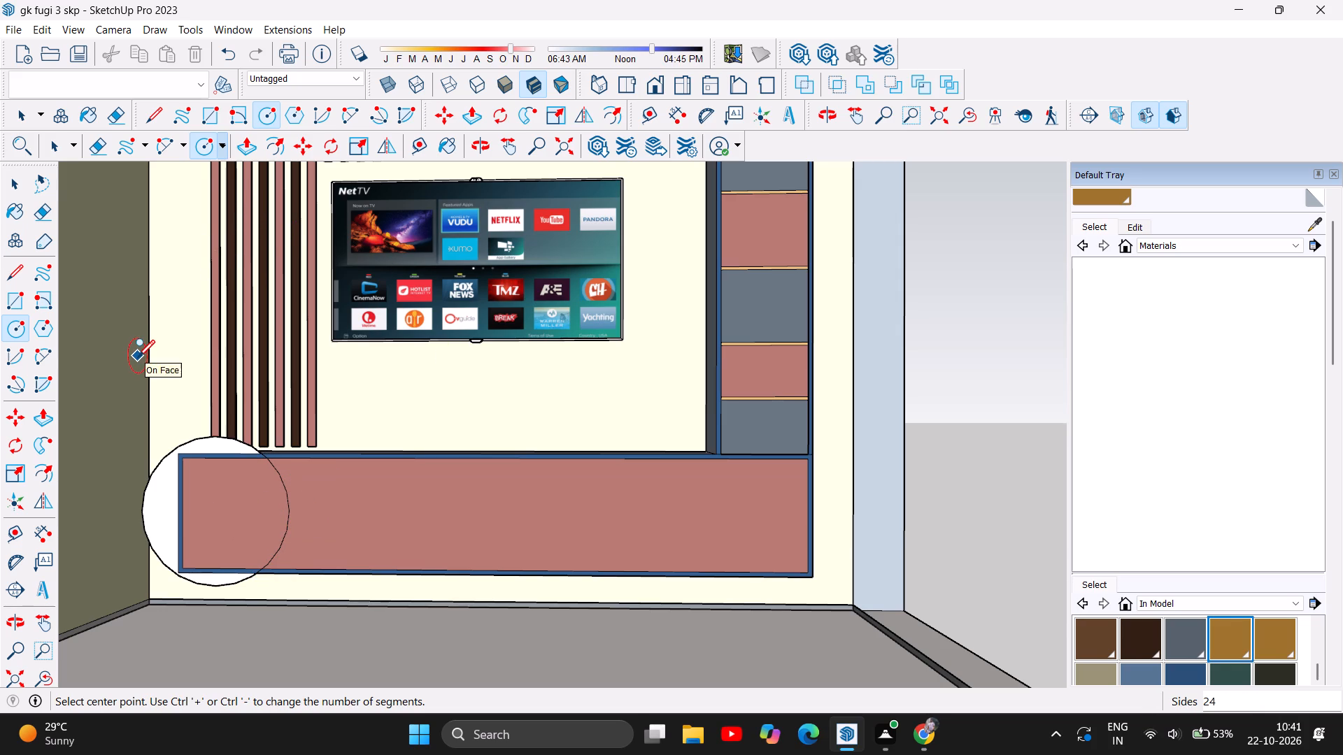
Delete the part of the circle that lies outside the base cabinet's front.
left_click(16, 196)
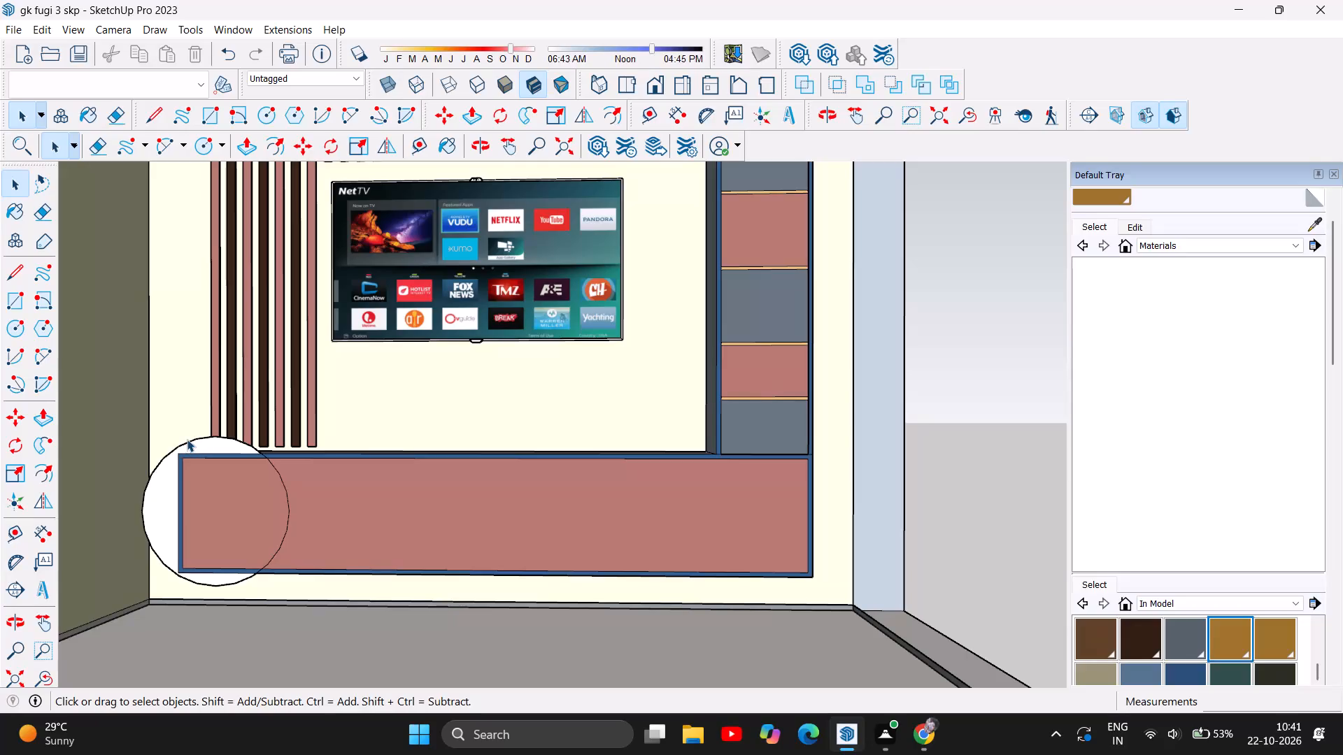
left_click(187, 439)
left_click(192, 440)
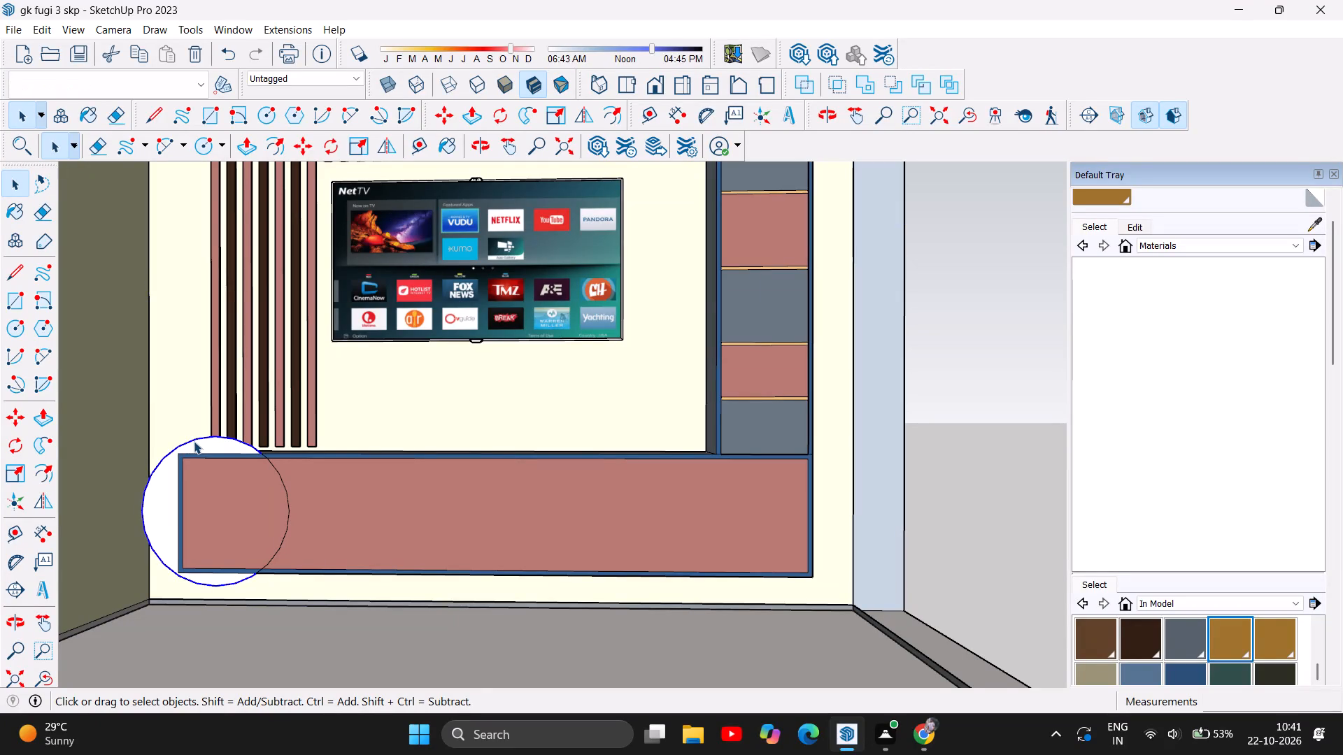
key("Delete")
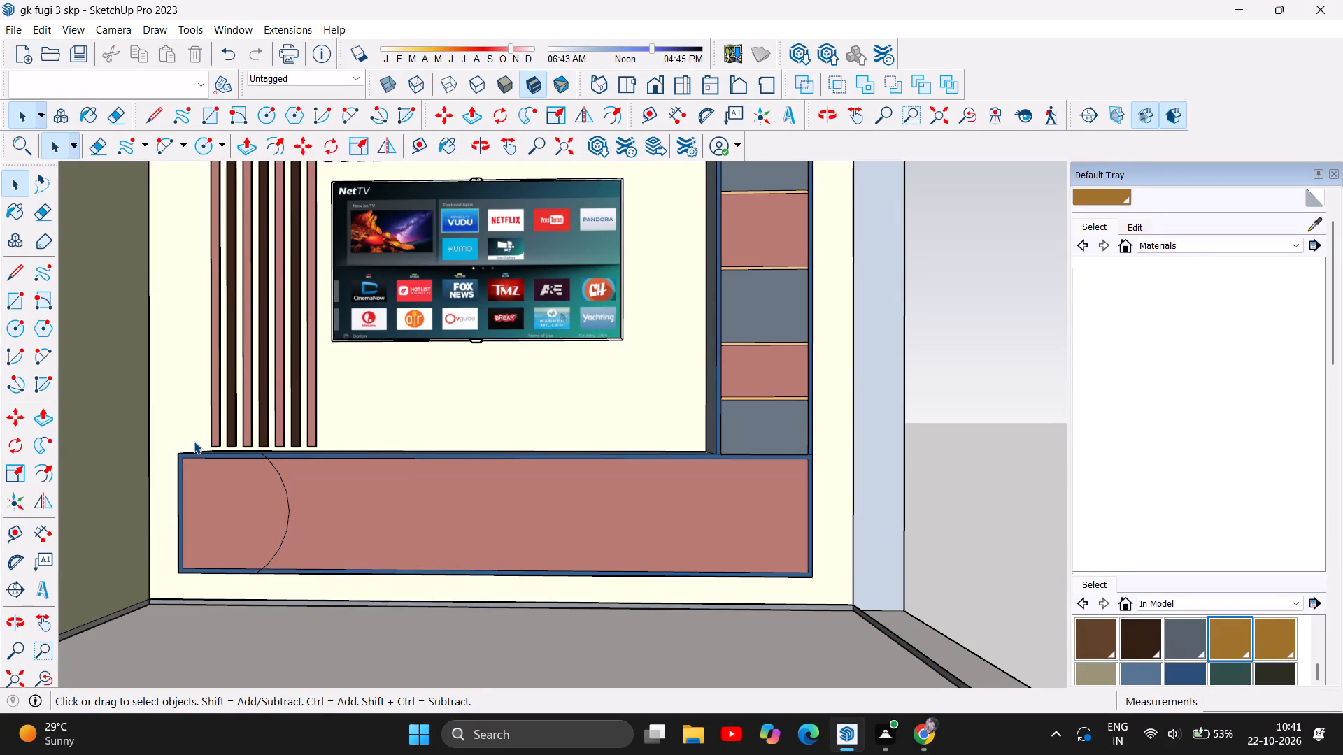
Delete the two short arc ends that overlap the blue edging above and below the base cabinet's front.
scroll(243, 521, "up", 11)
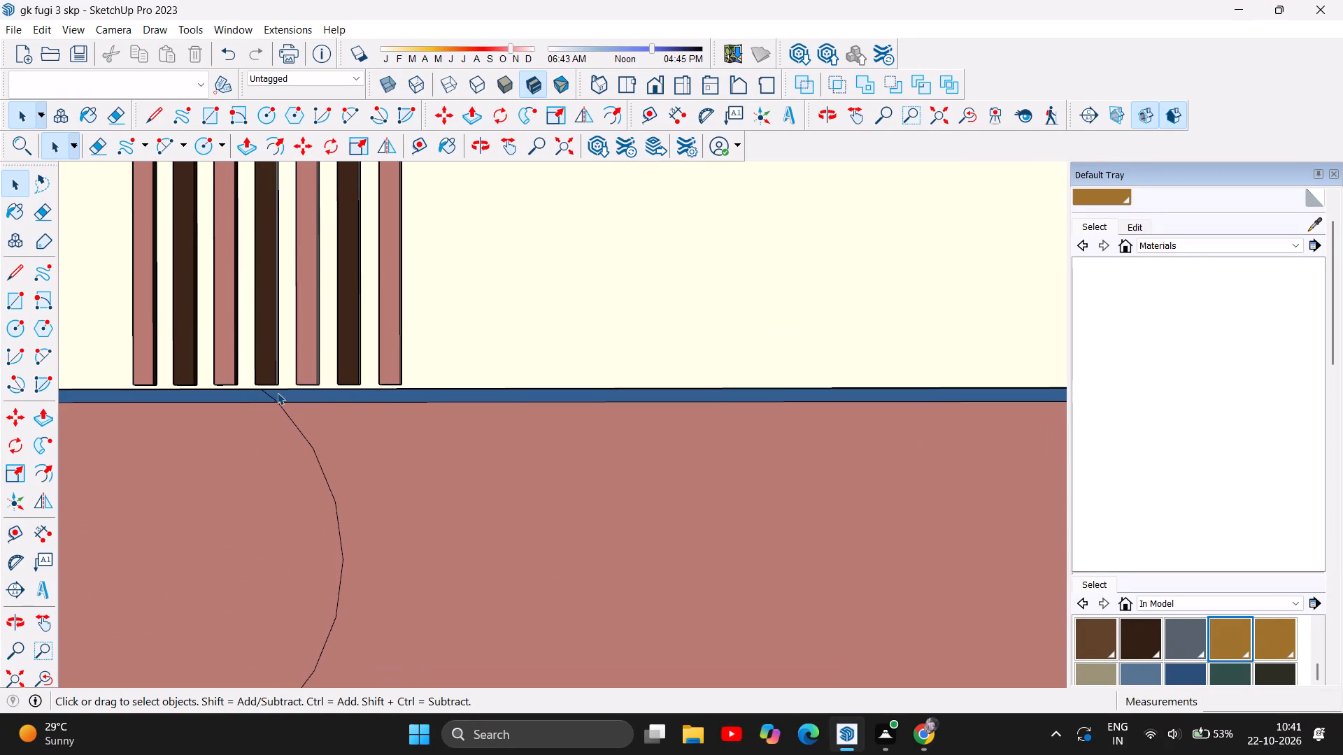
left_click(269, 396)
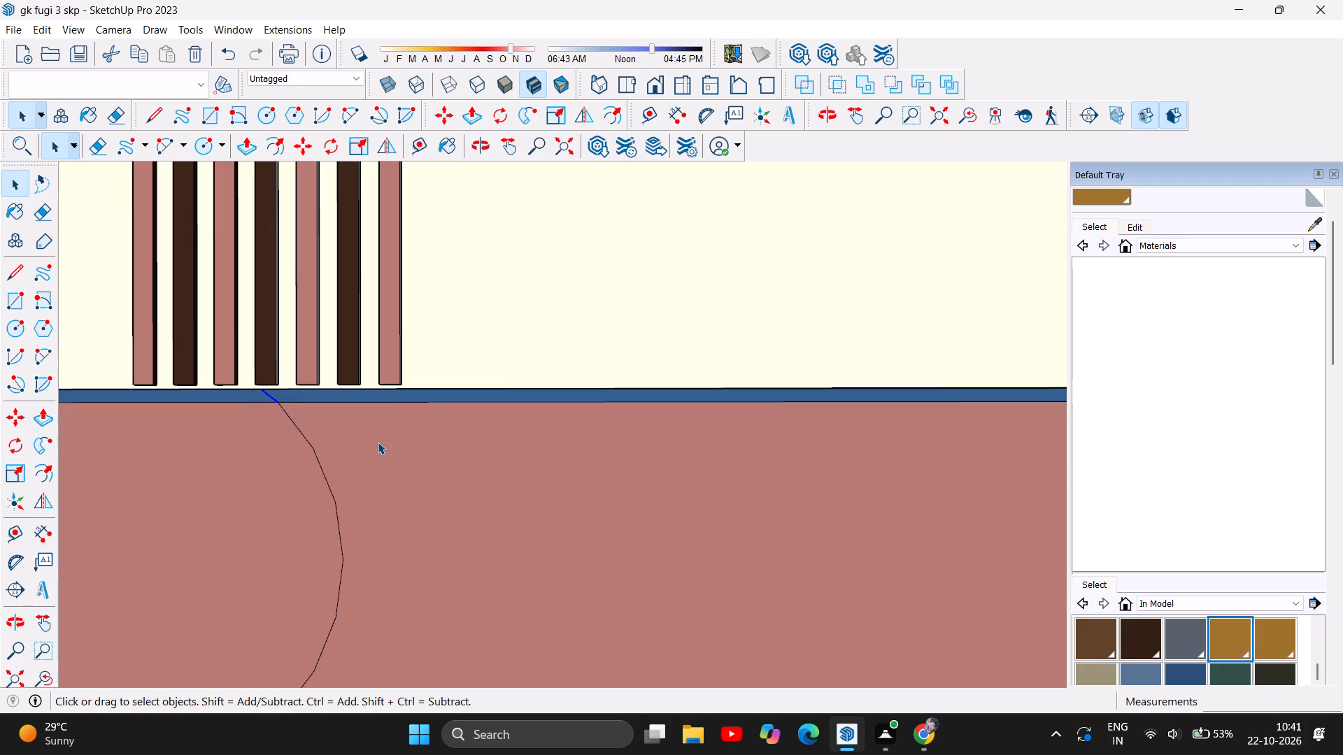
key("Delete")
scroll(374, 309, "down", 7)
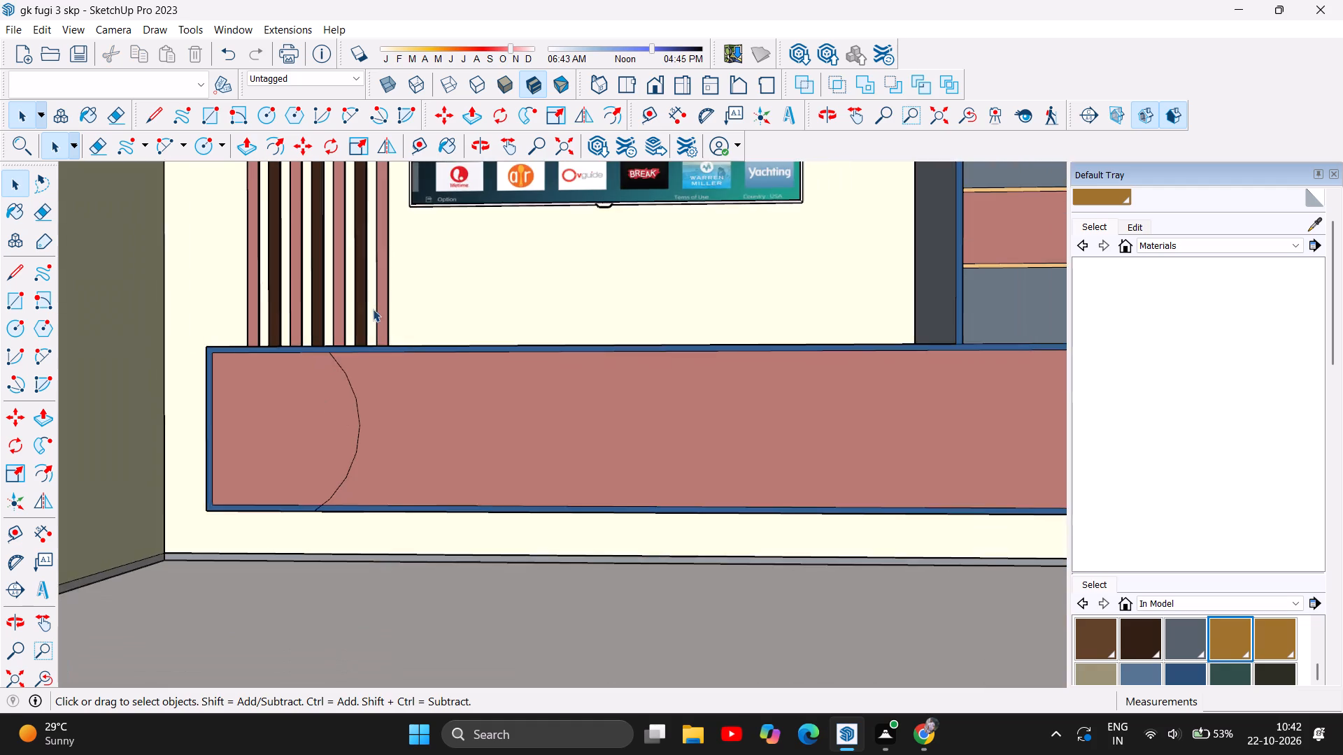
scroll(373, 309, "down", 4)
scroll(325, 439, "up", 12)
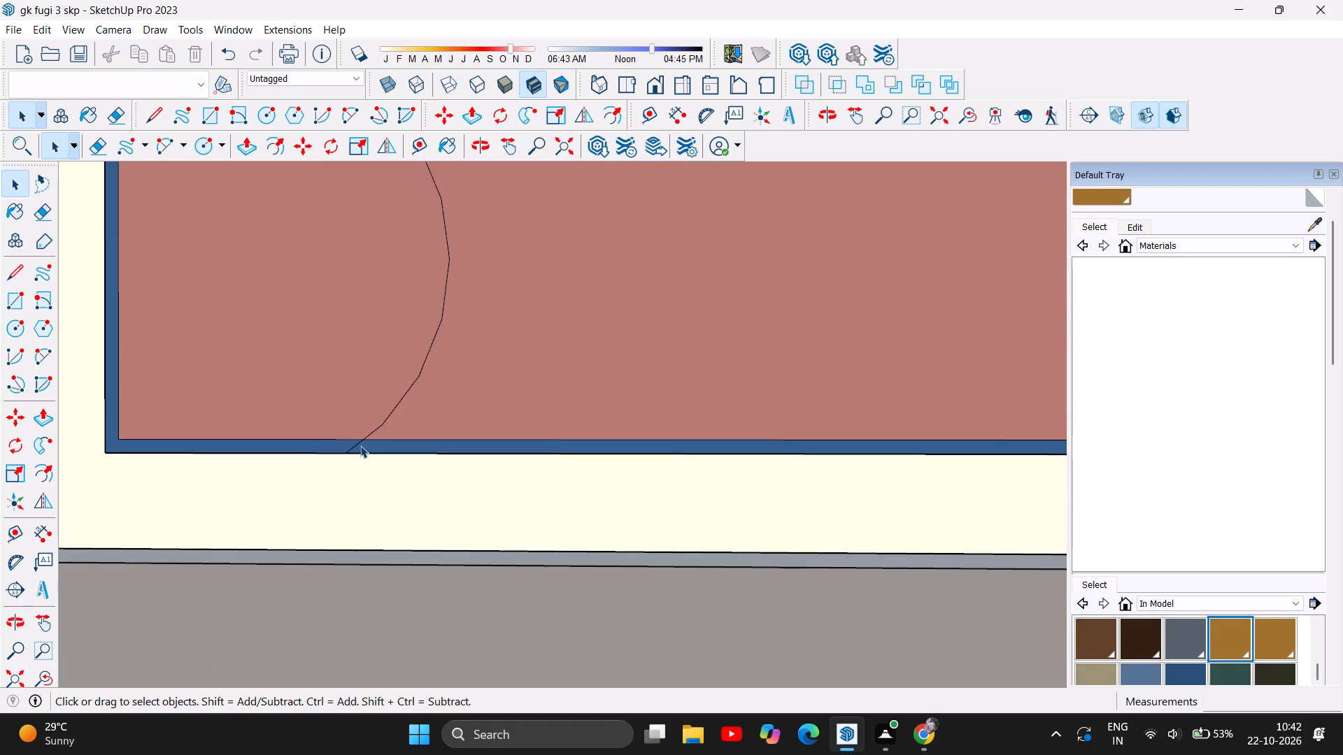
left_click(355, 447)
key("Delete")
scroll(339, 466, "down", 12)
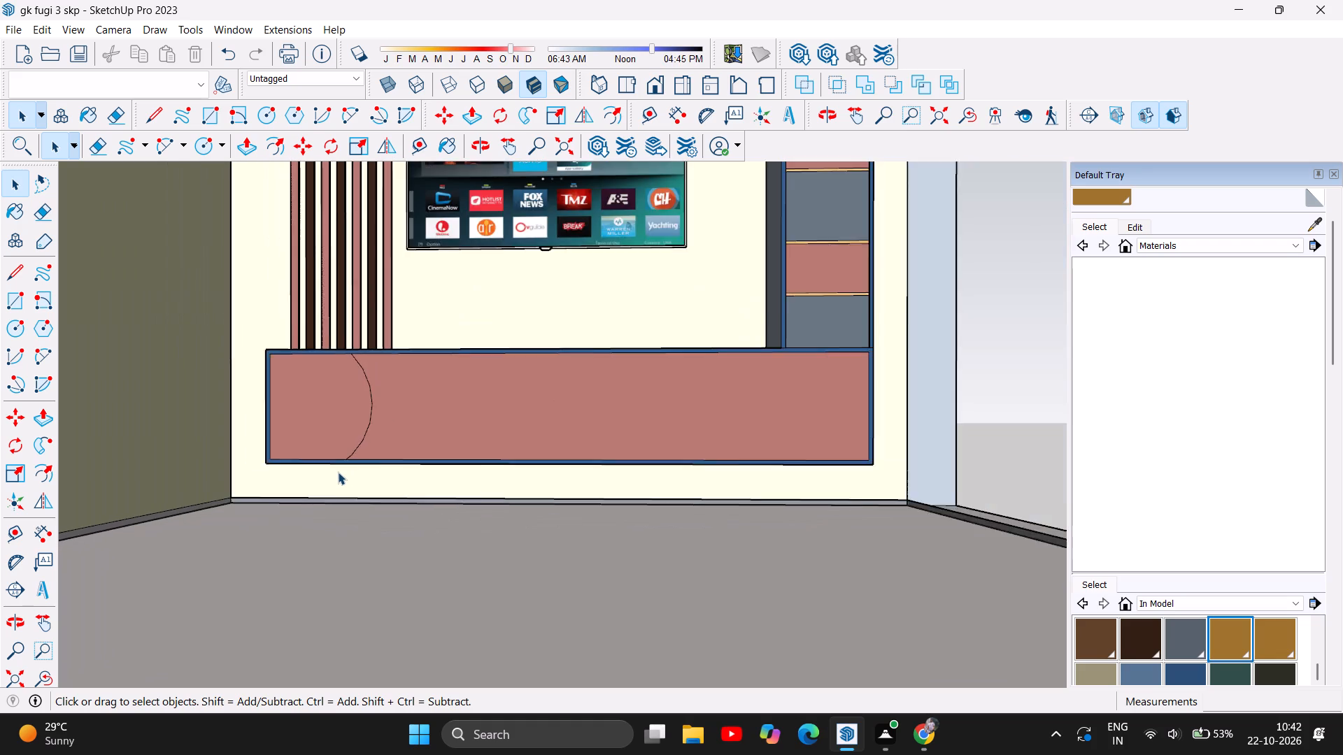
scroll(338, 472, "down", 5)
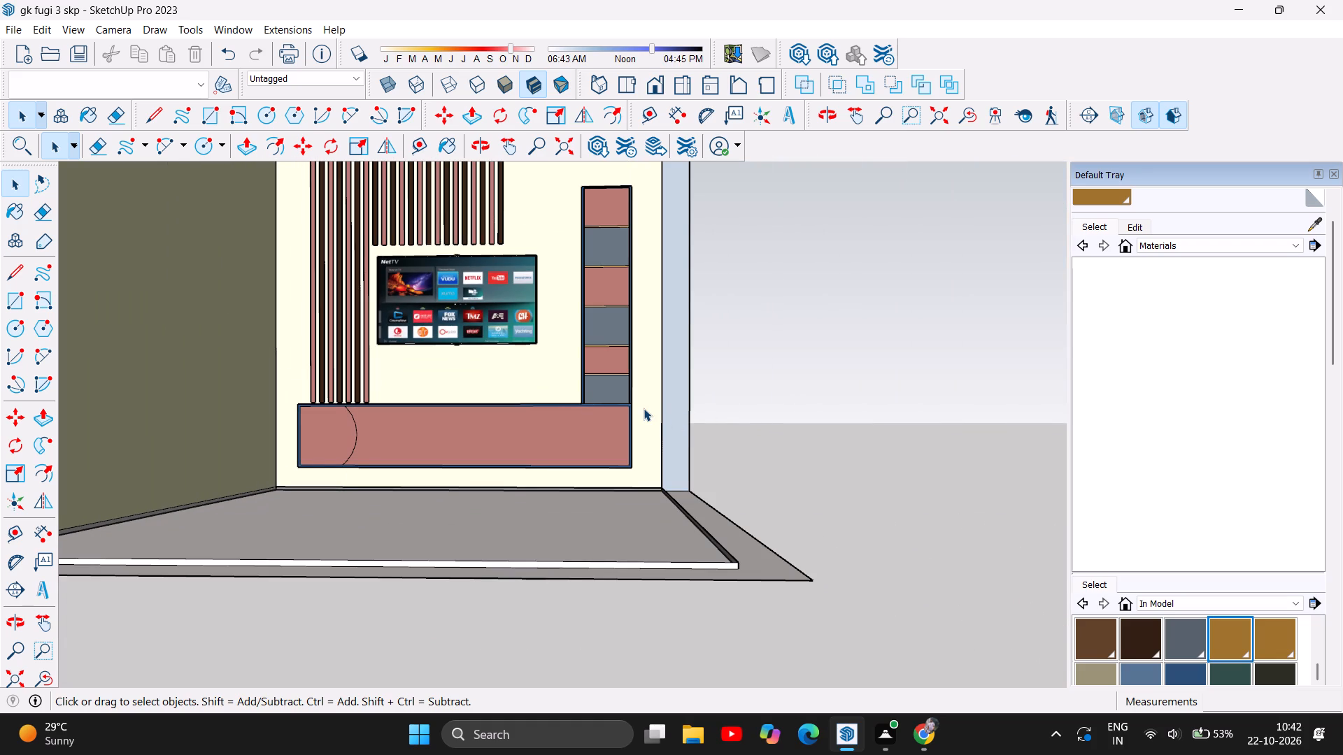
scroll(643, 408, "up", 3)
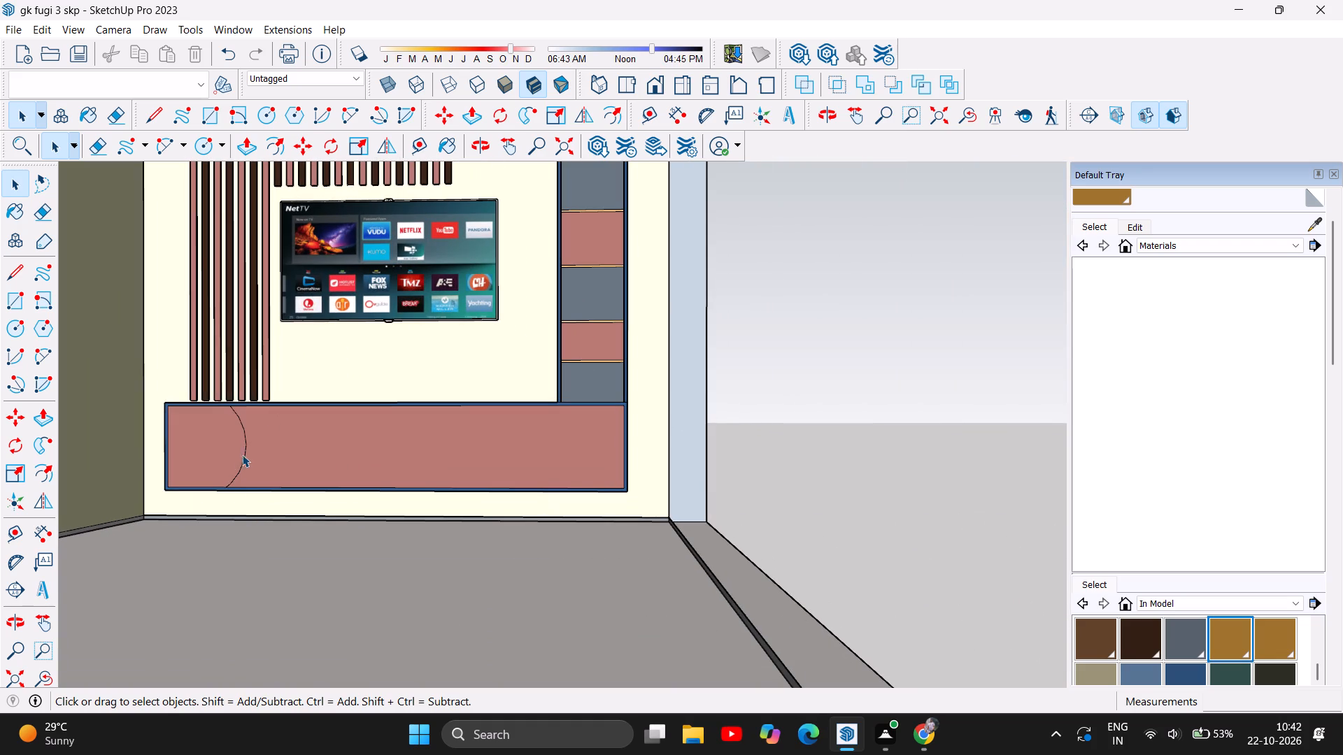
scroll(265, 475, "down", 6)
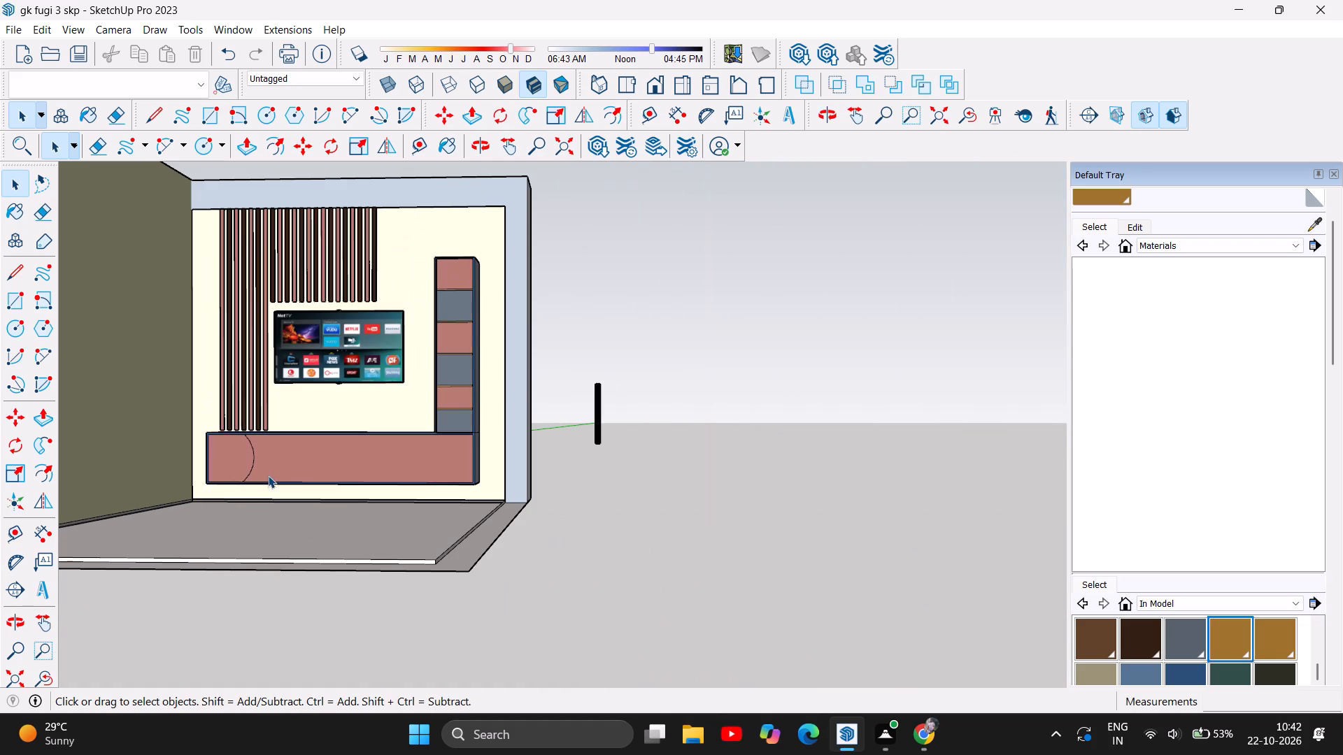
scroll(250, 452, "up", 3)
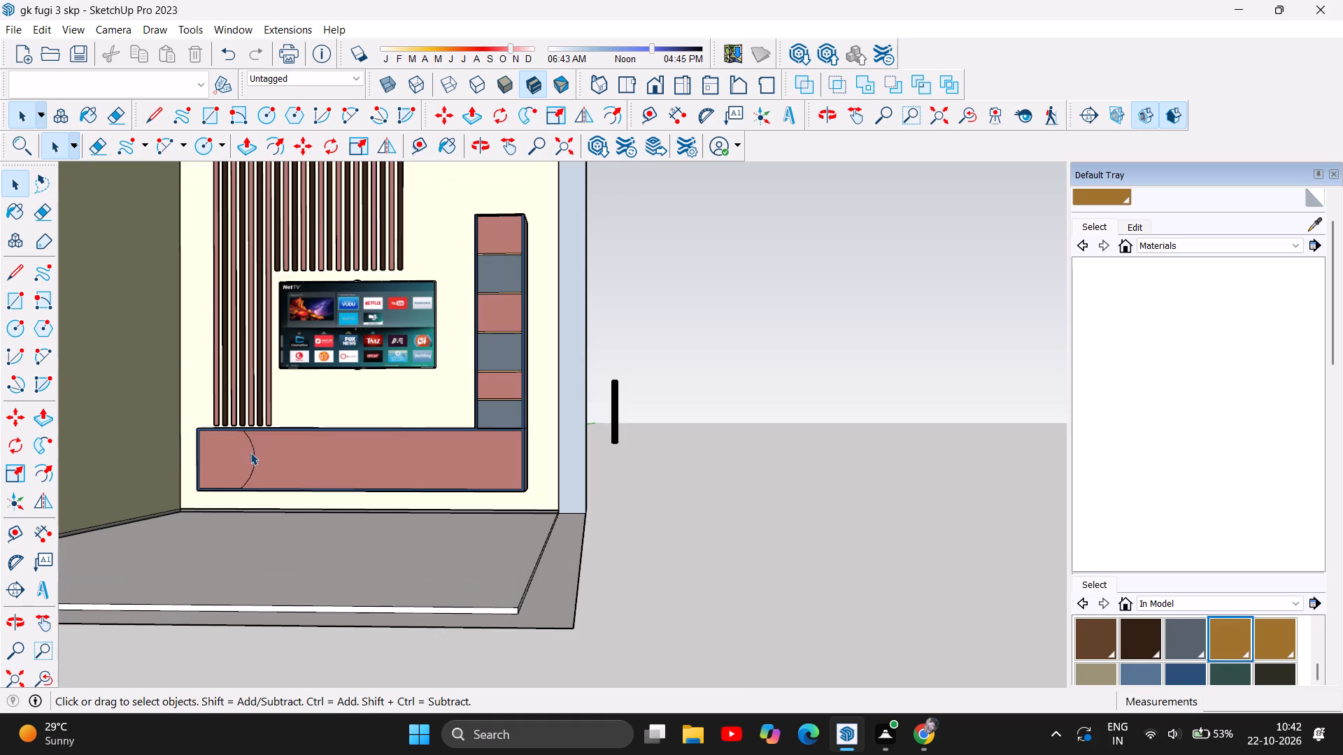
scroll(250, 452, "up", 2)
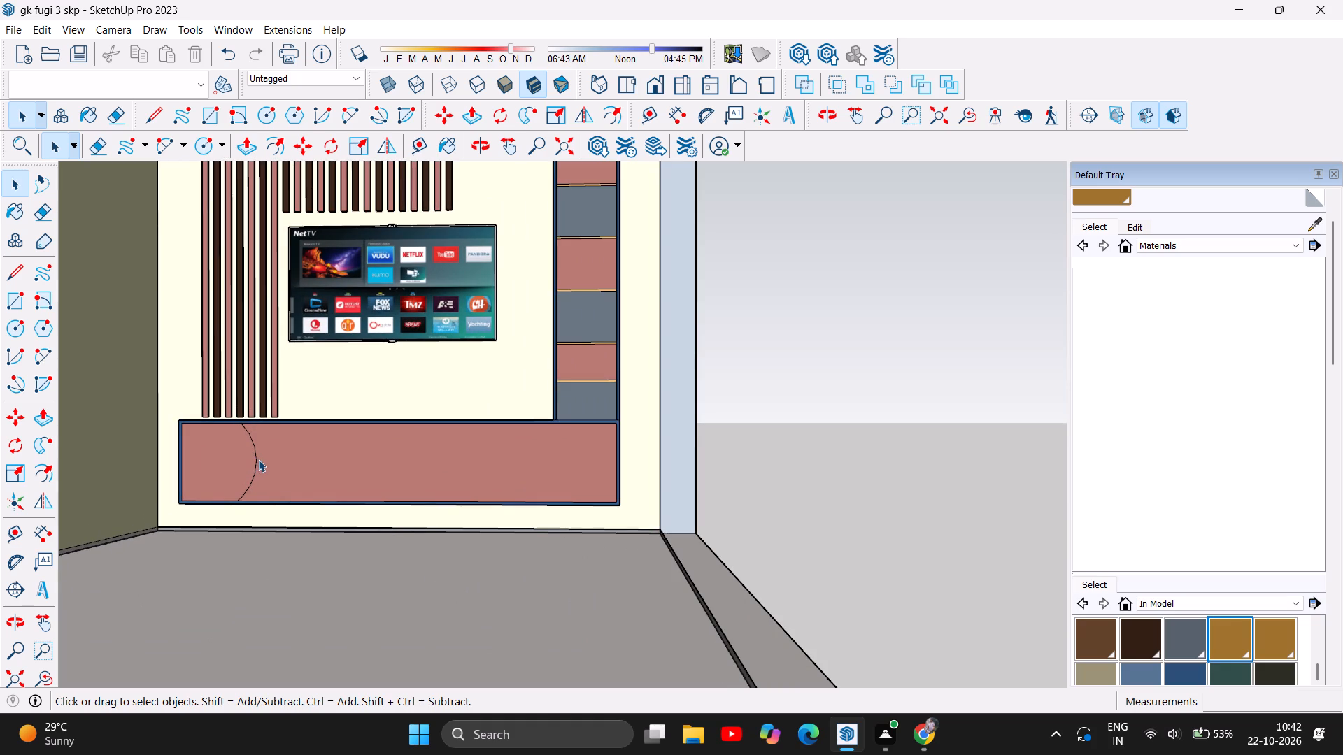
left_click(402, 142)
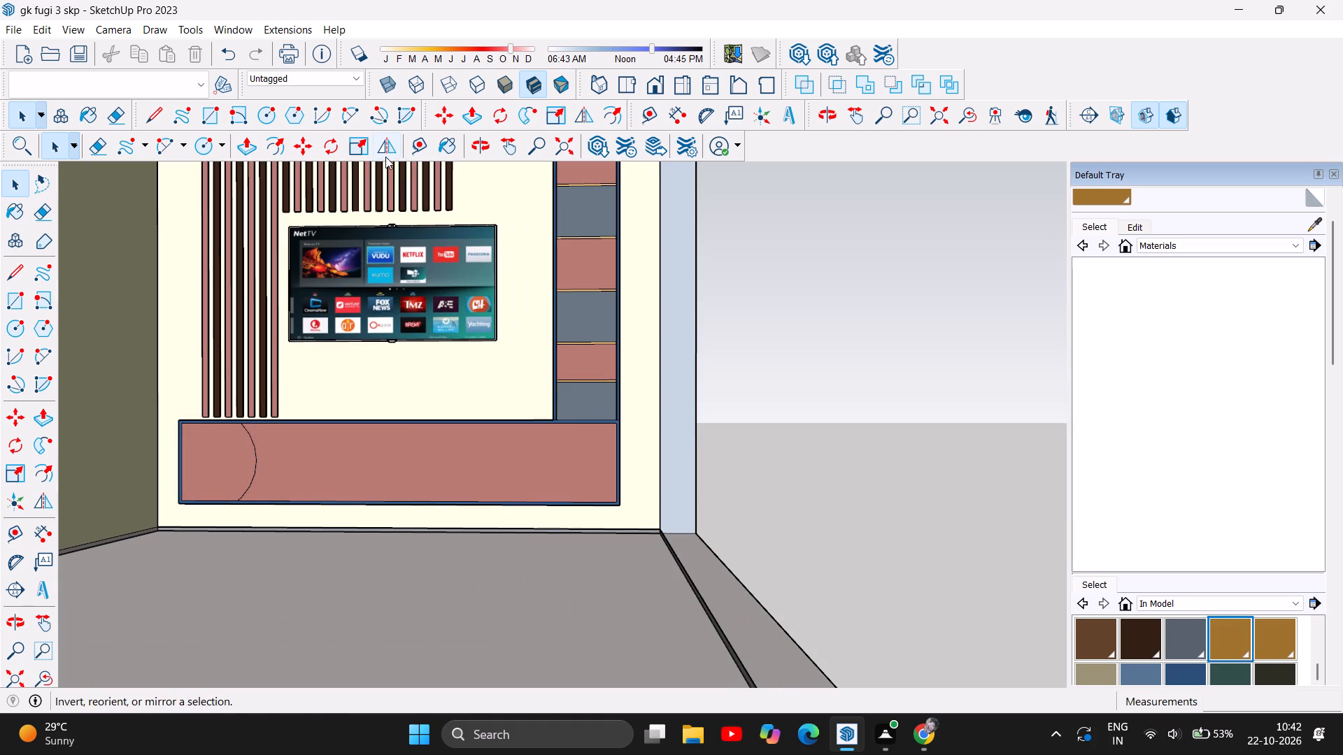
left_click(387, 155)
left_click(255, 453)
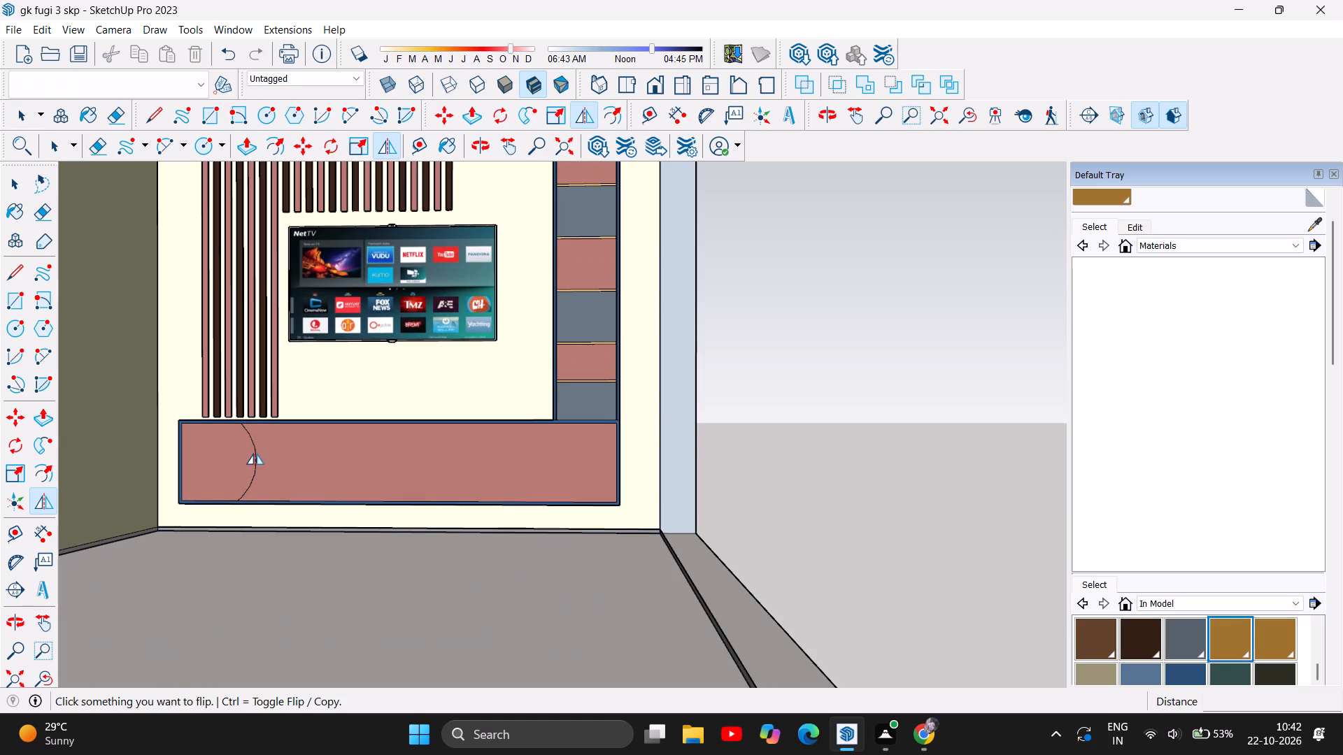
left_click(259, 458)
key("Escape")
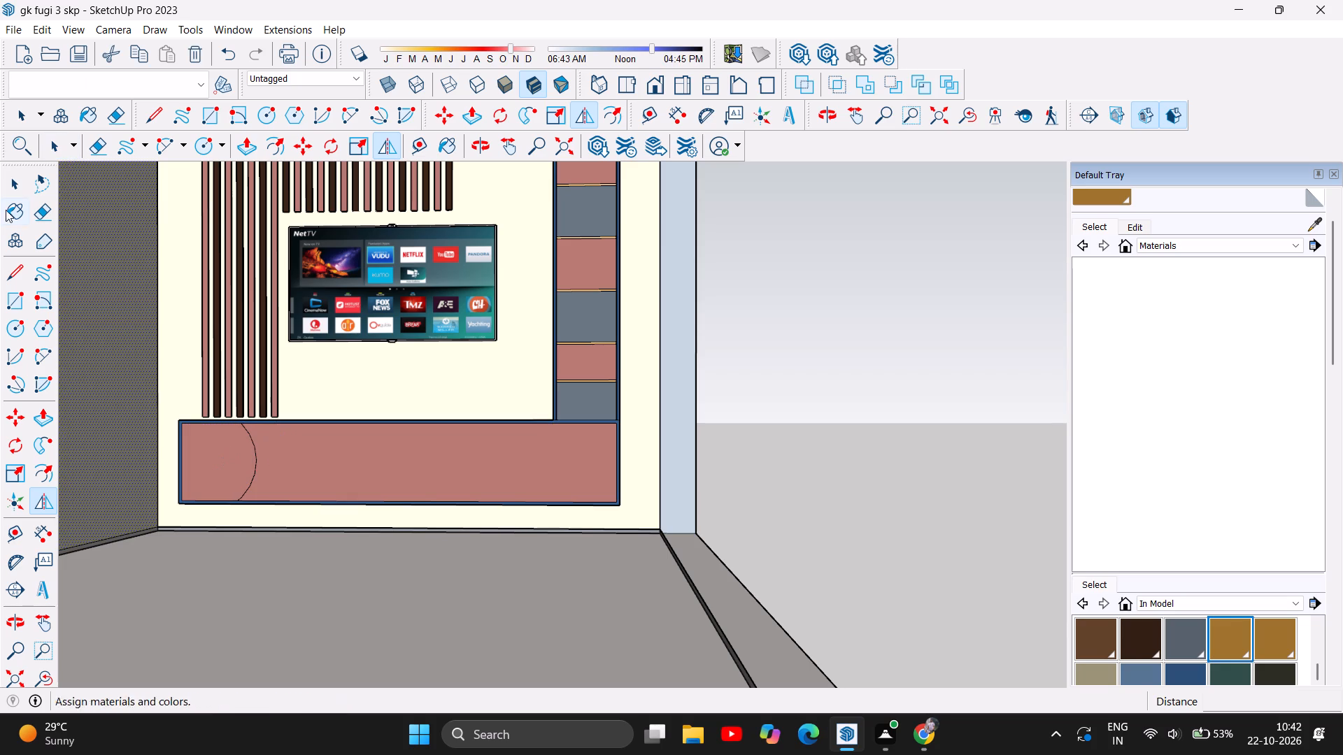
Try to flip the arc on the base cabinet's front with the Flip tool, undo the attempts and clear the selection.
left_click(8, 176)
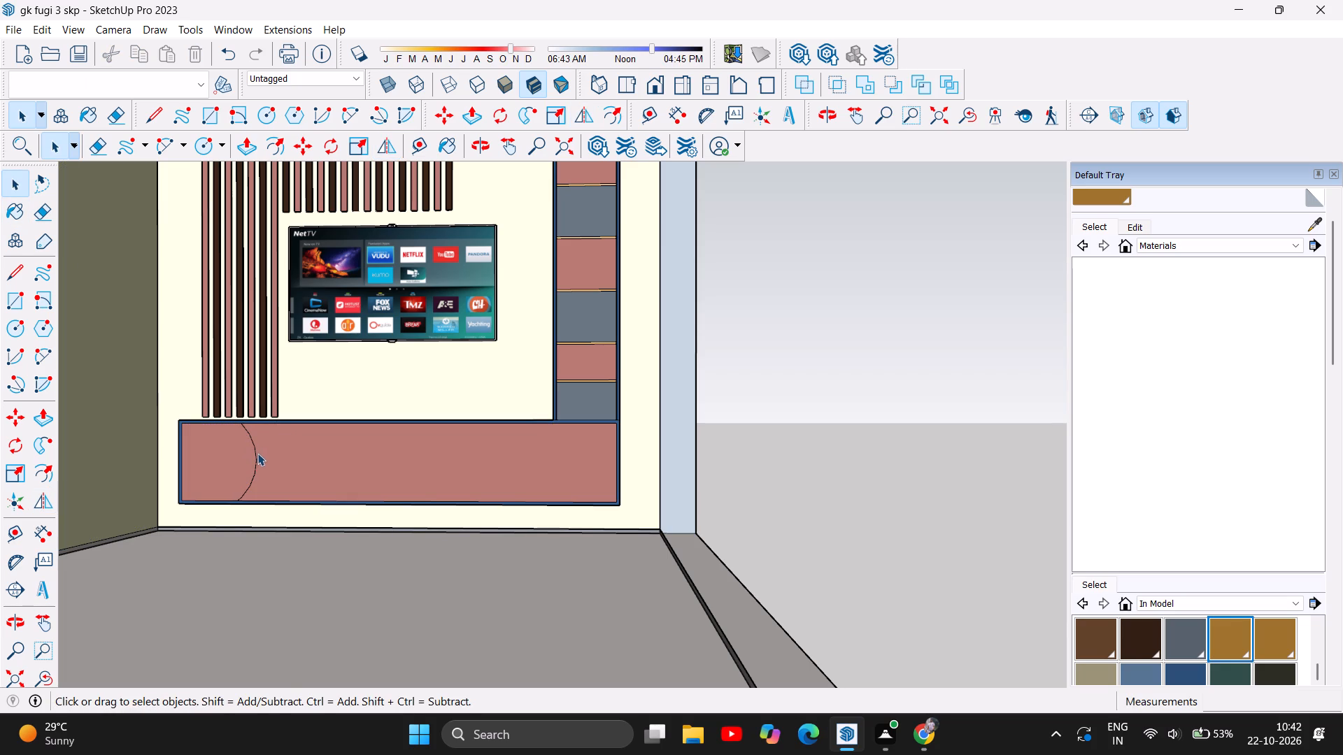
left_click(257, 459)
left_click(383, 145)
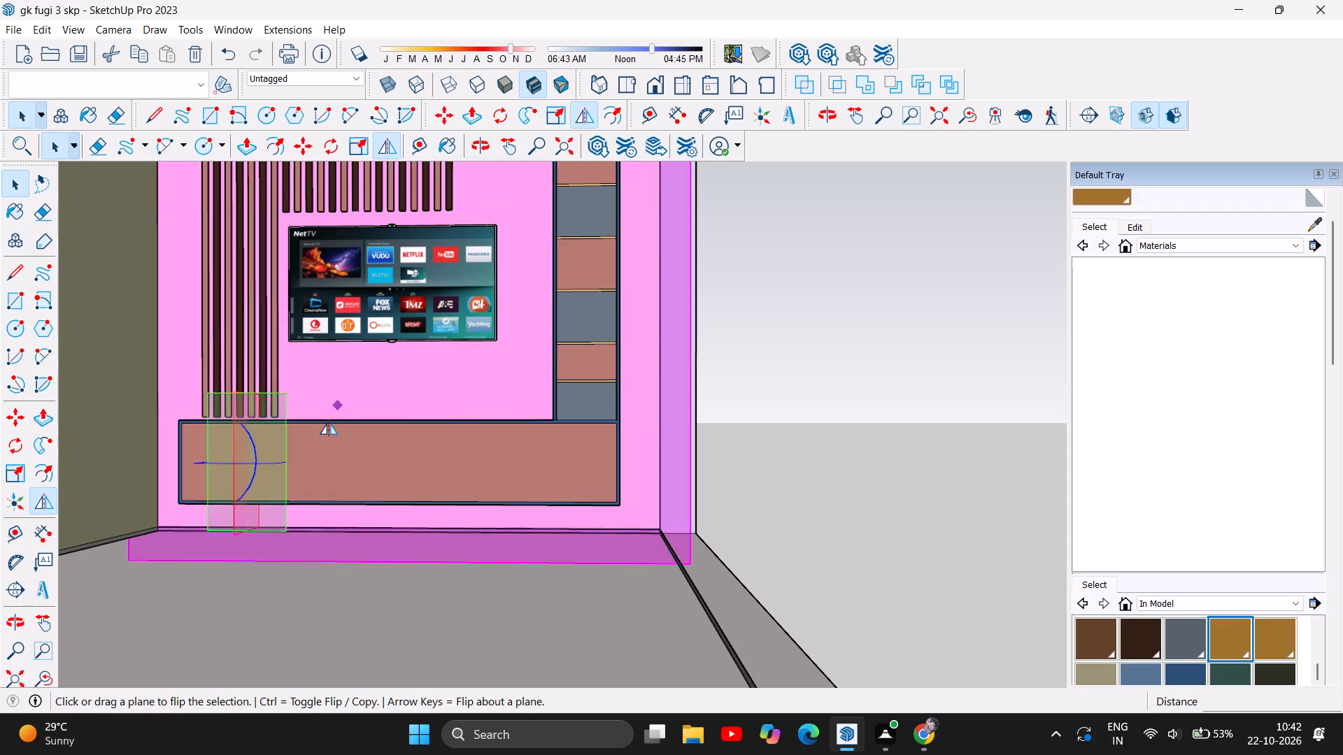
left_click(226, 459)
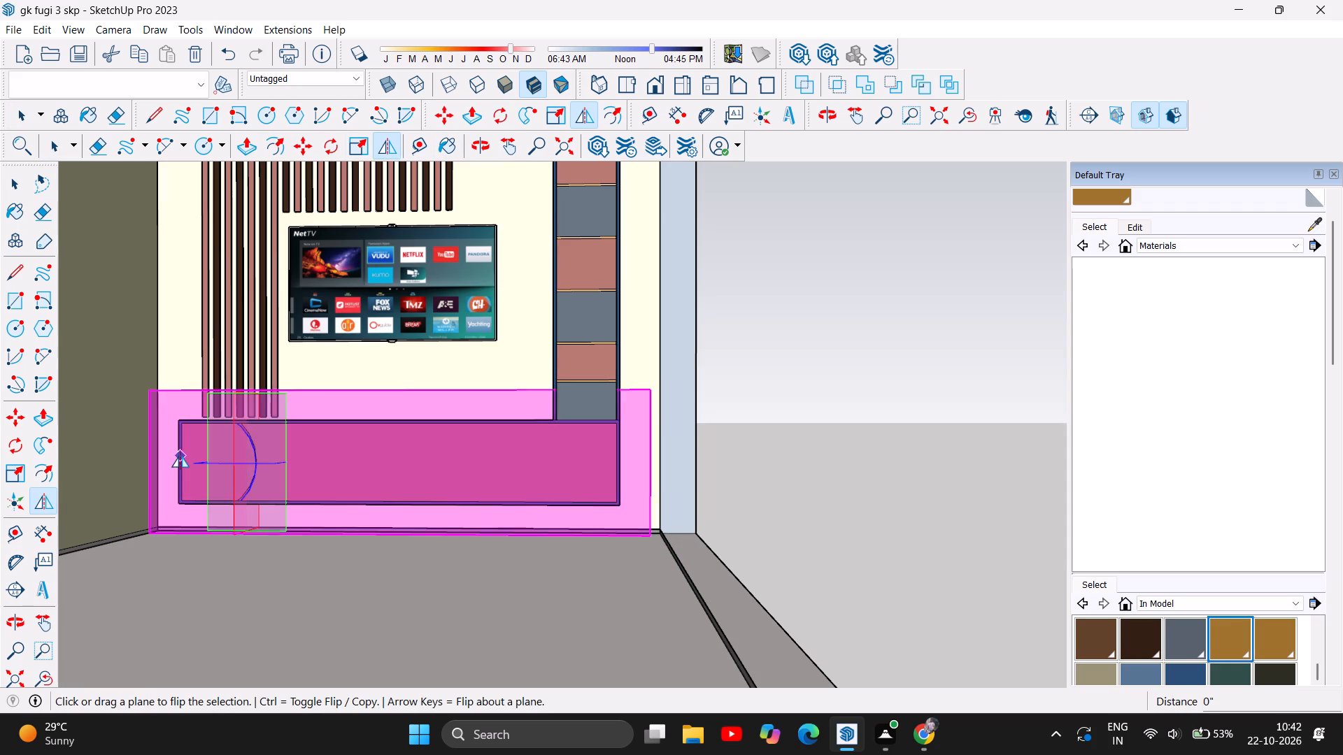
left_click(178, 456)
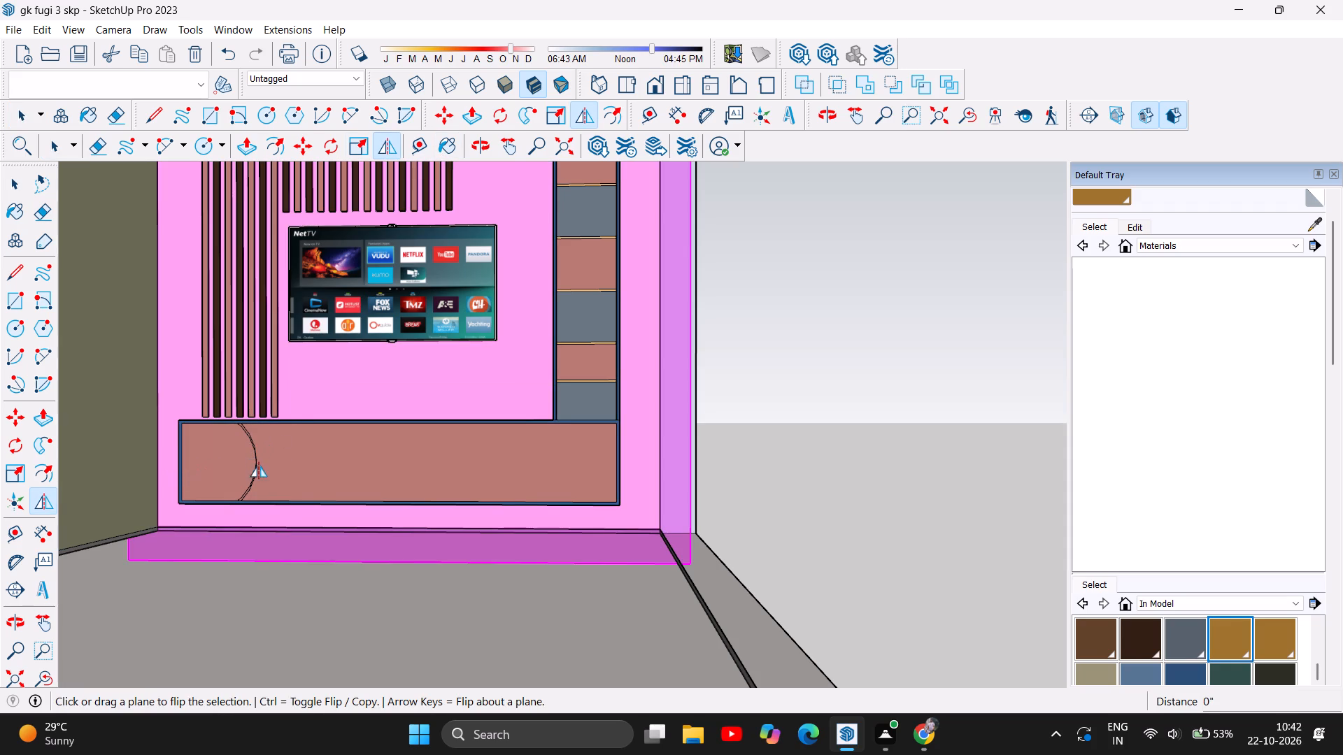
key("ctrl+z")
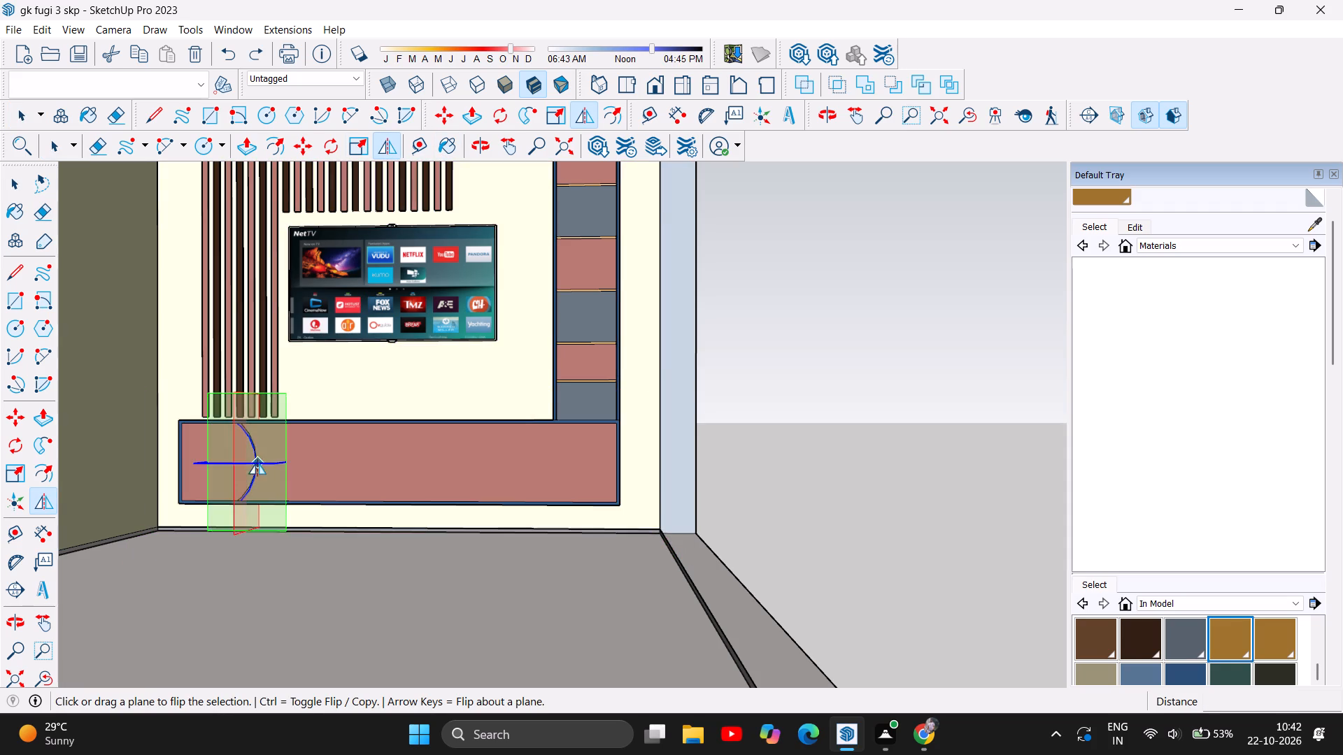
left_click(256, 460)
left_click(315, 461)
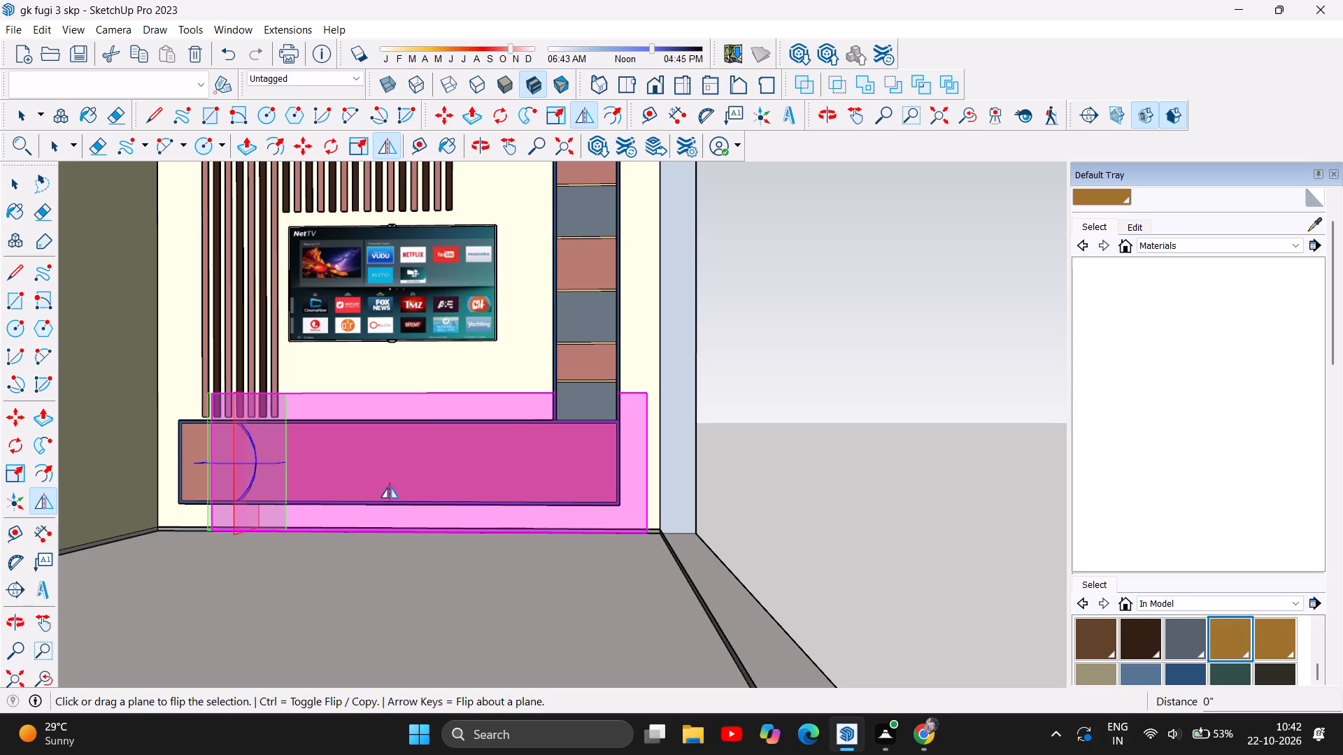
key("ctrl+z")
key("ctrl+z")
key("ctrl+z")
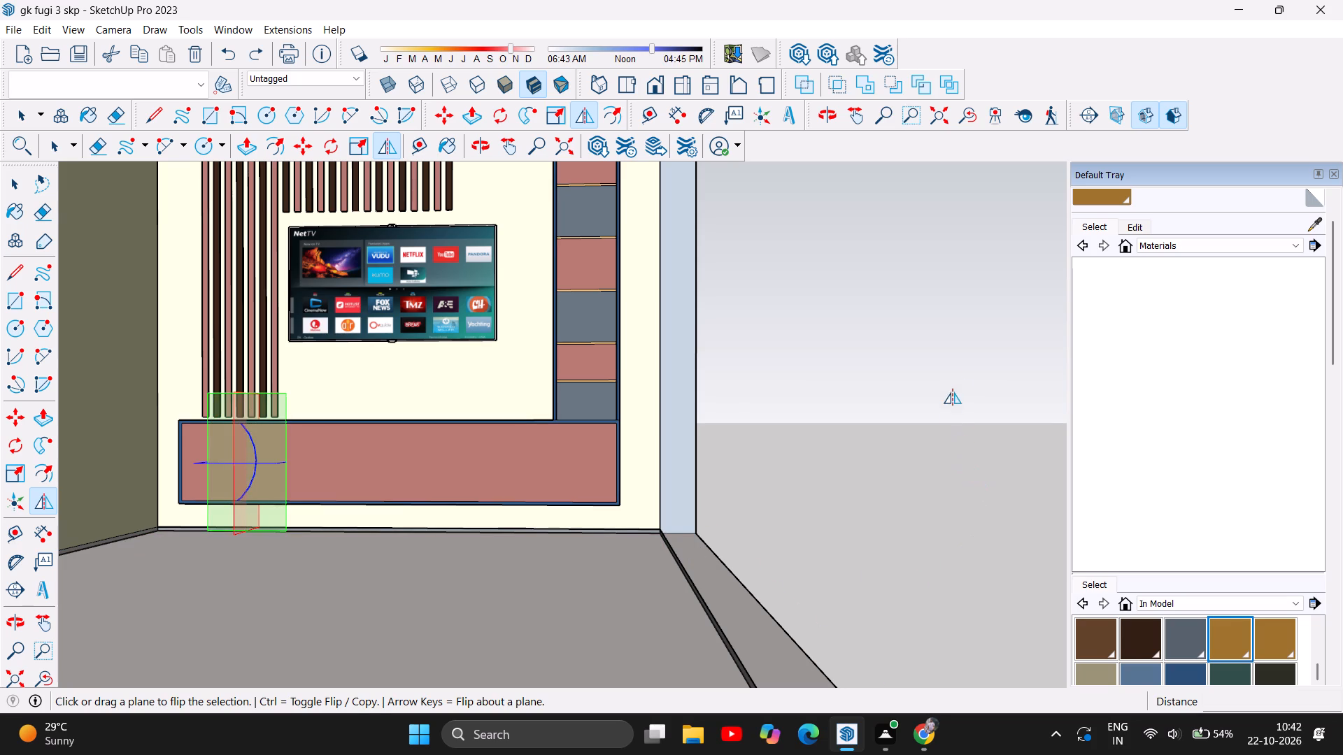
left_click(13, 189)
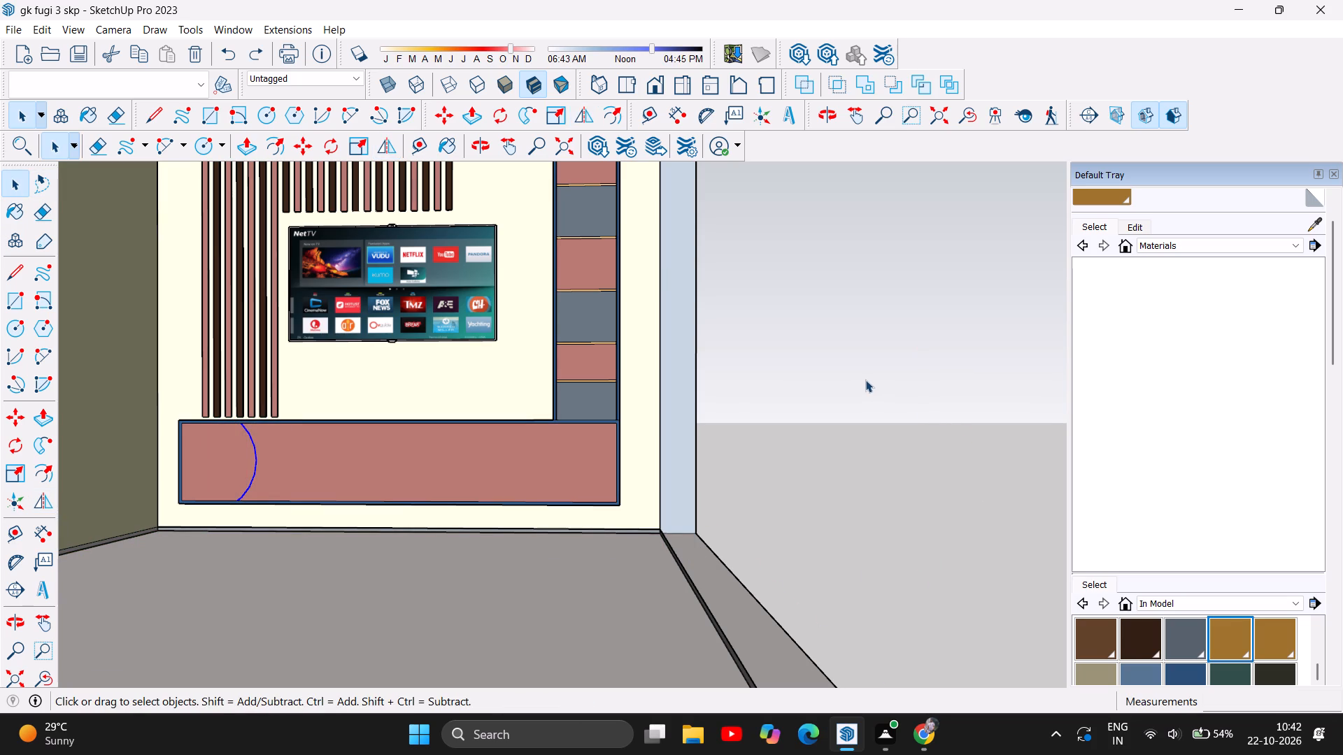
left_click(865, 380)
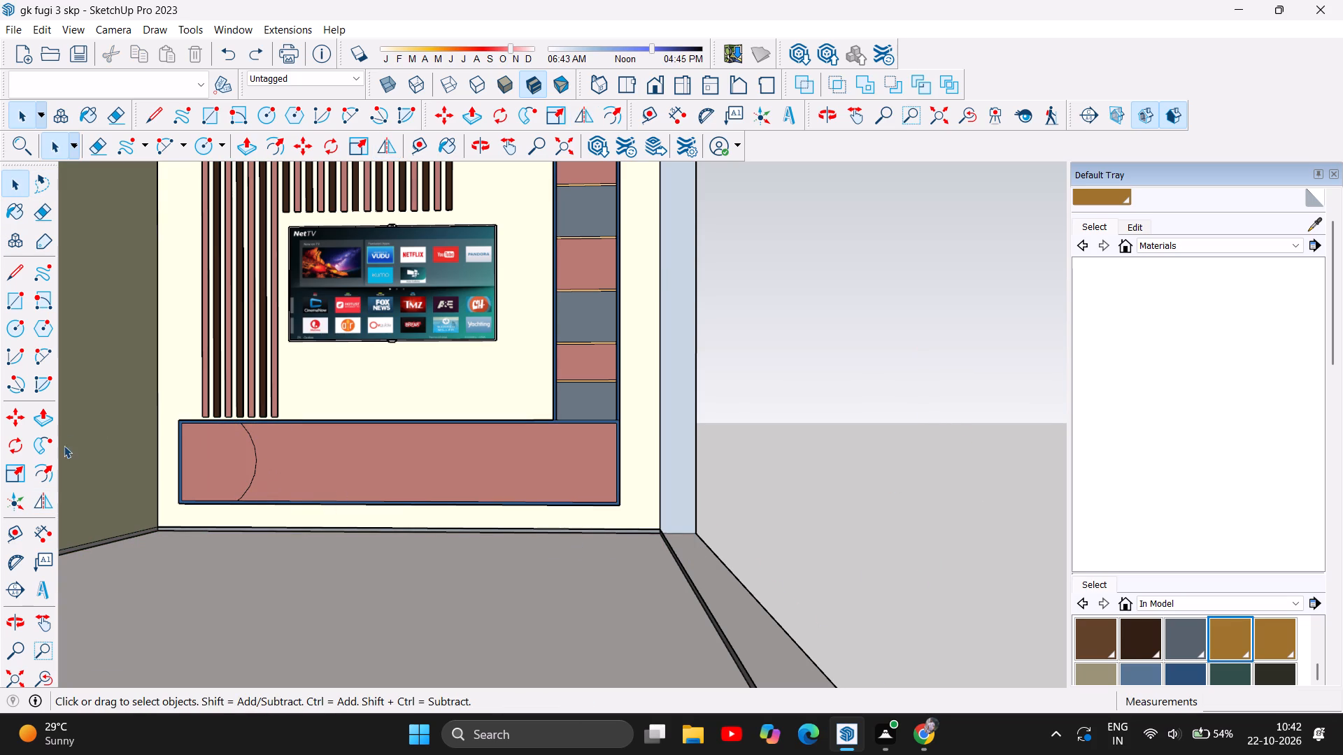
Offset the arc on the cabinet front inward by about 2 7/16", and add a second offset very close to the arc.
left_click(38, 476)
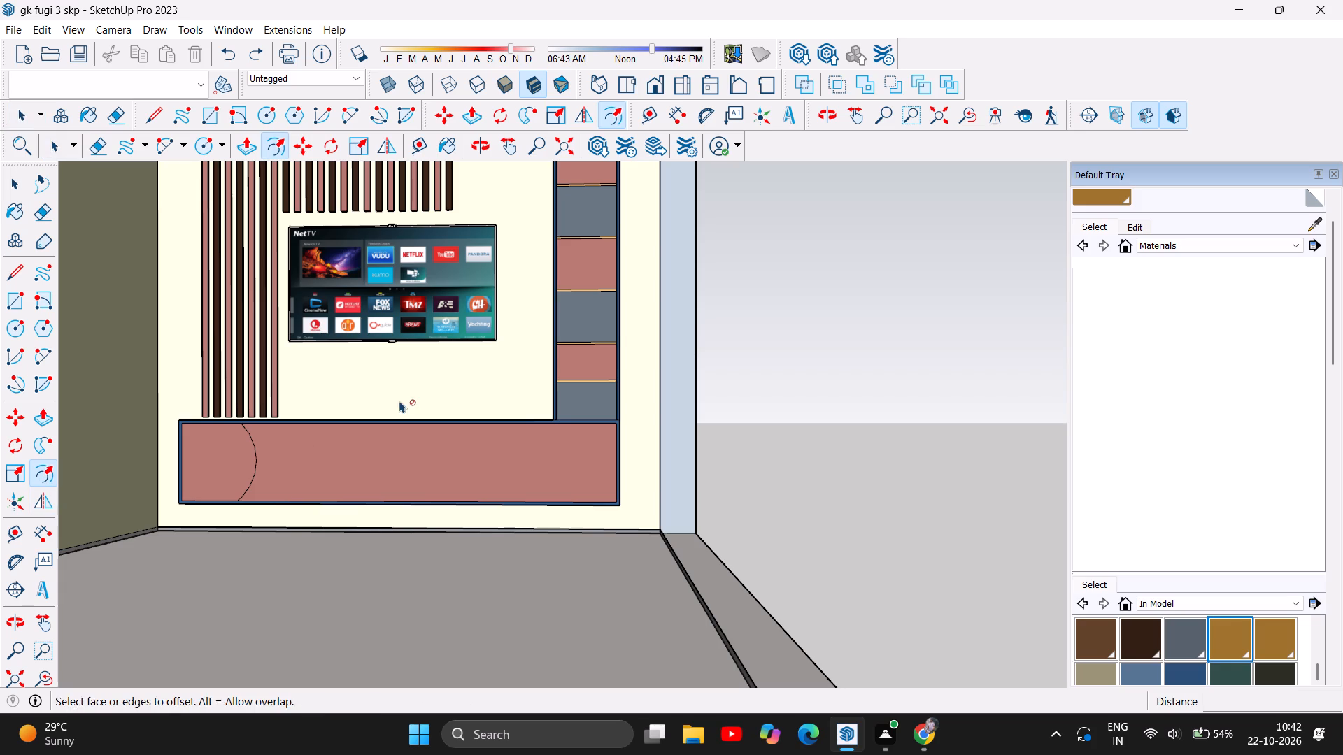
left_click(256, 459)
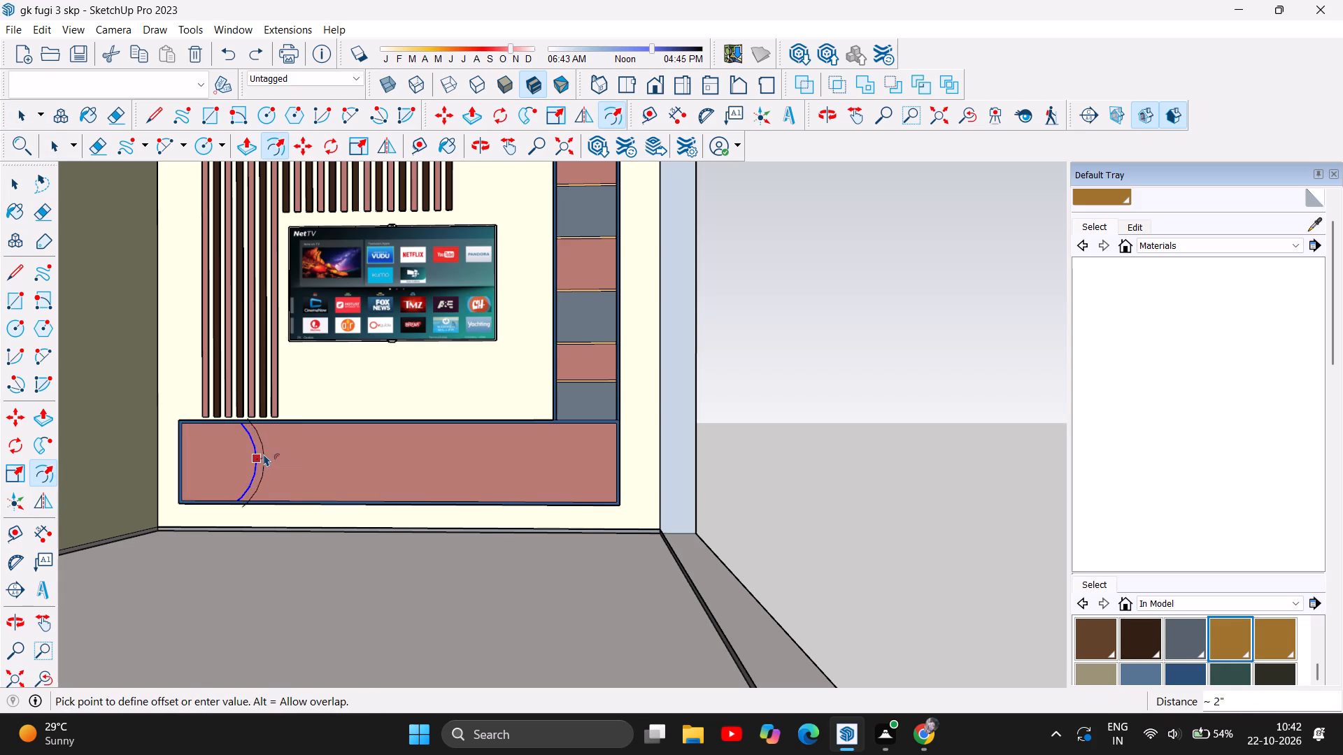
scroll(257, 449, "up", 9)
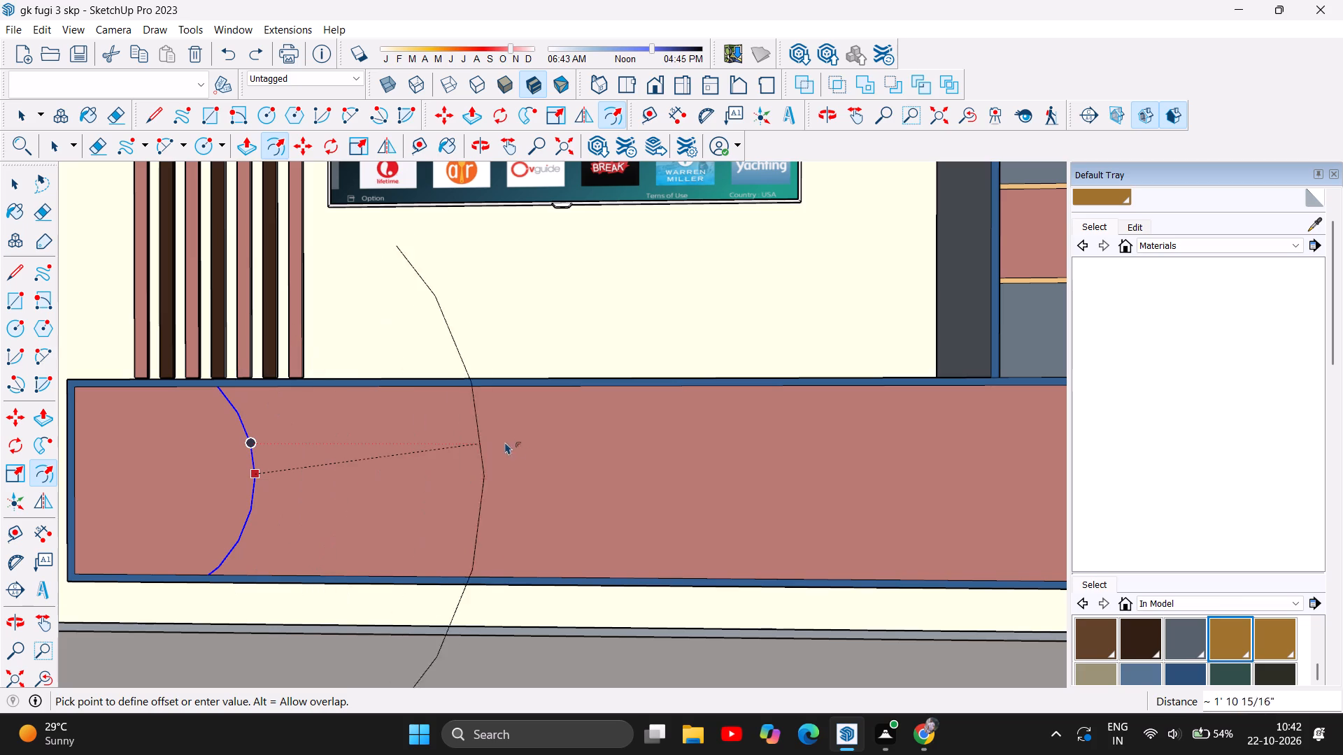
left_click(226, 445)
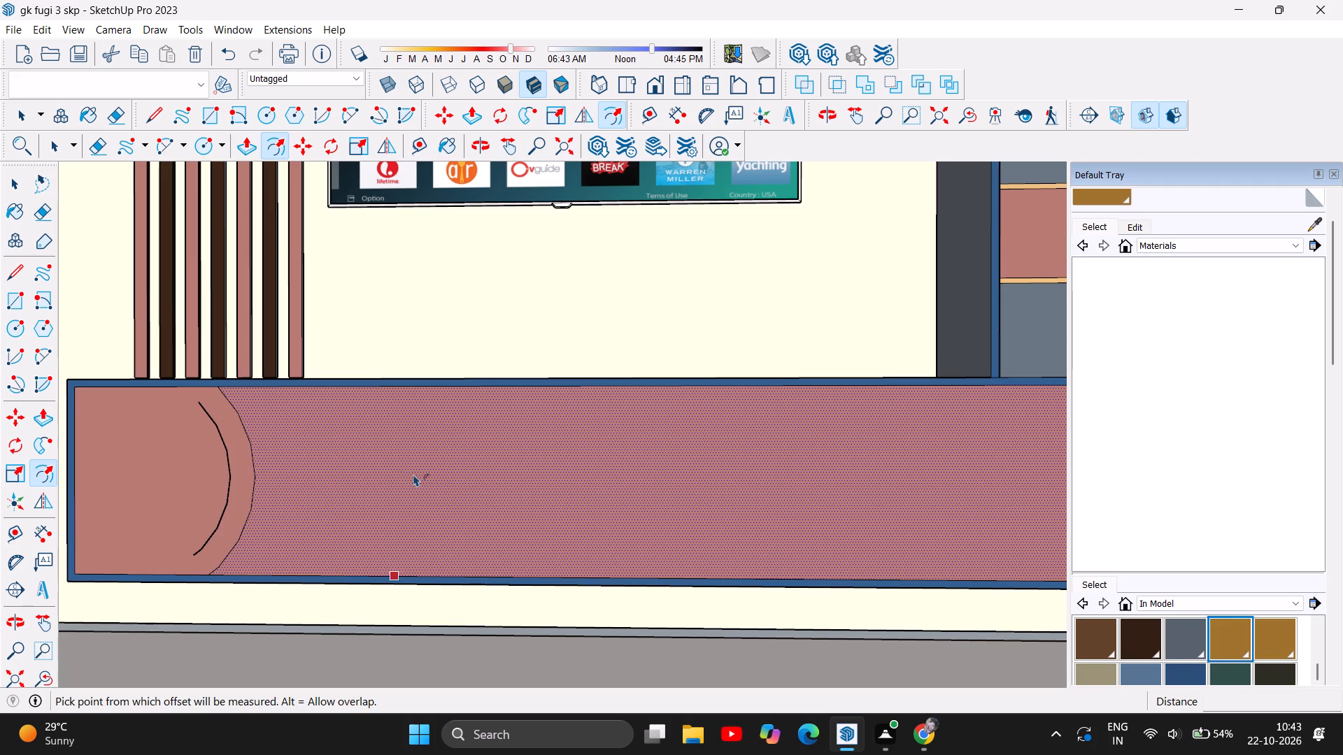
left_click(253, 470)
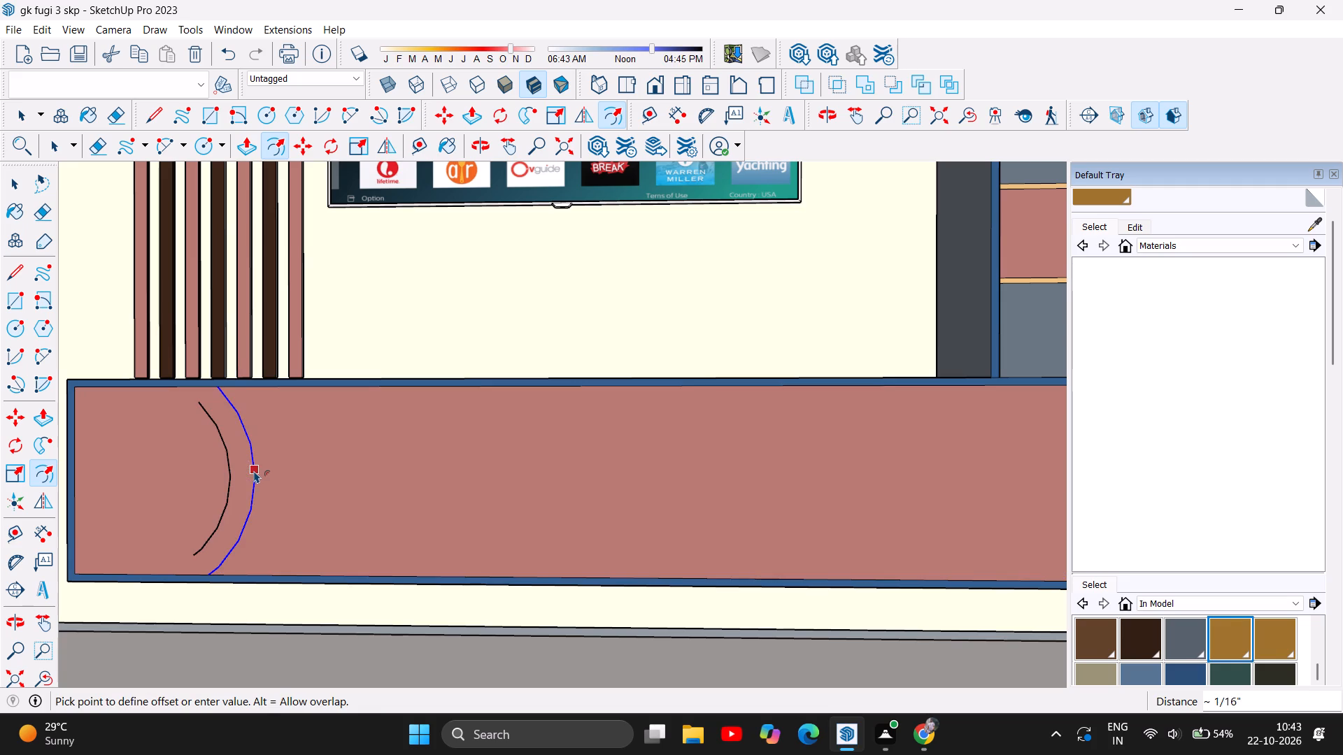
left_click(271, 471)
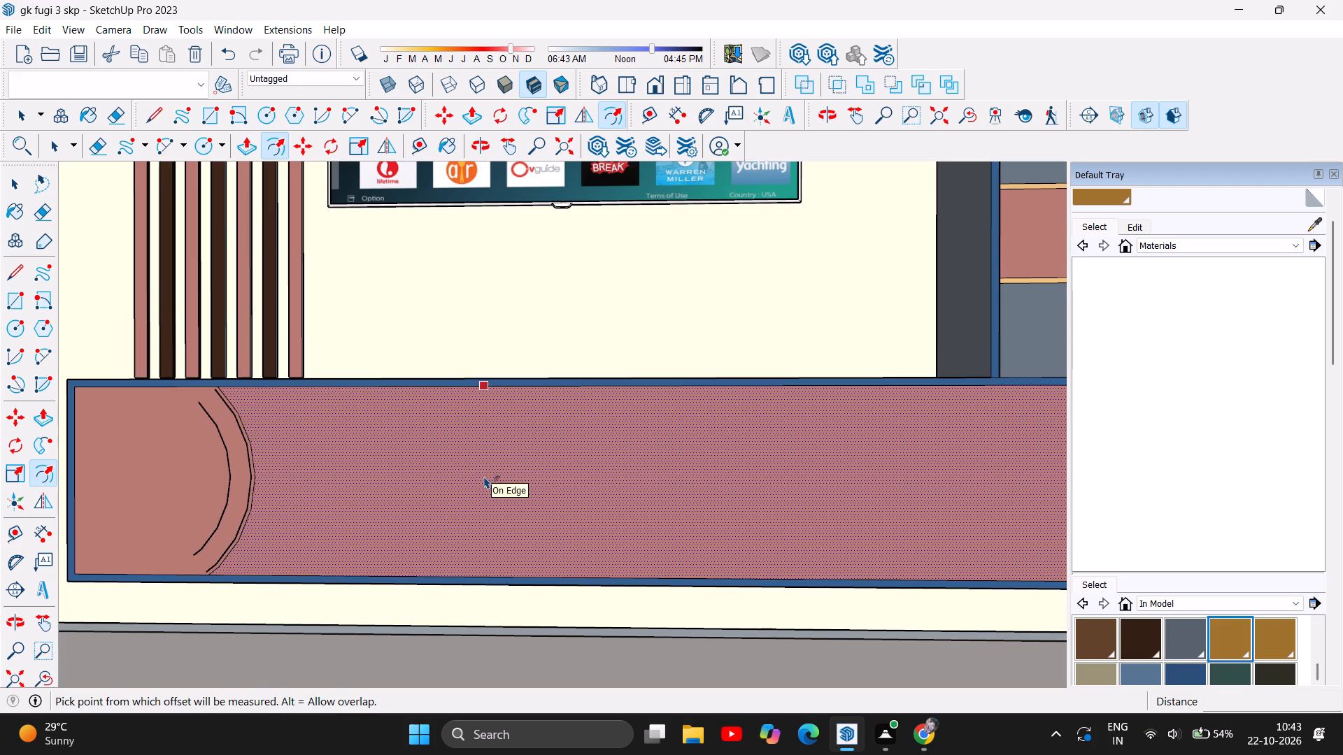
Undo both offsets, the arc trimming and the circle on the base cabinet's front.
key("ctrl+z")
key("ctrl+z")
key("ctrl+z")
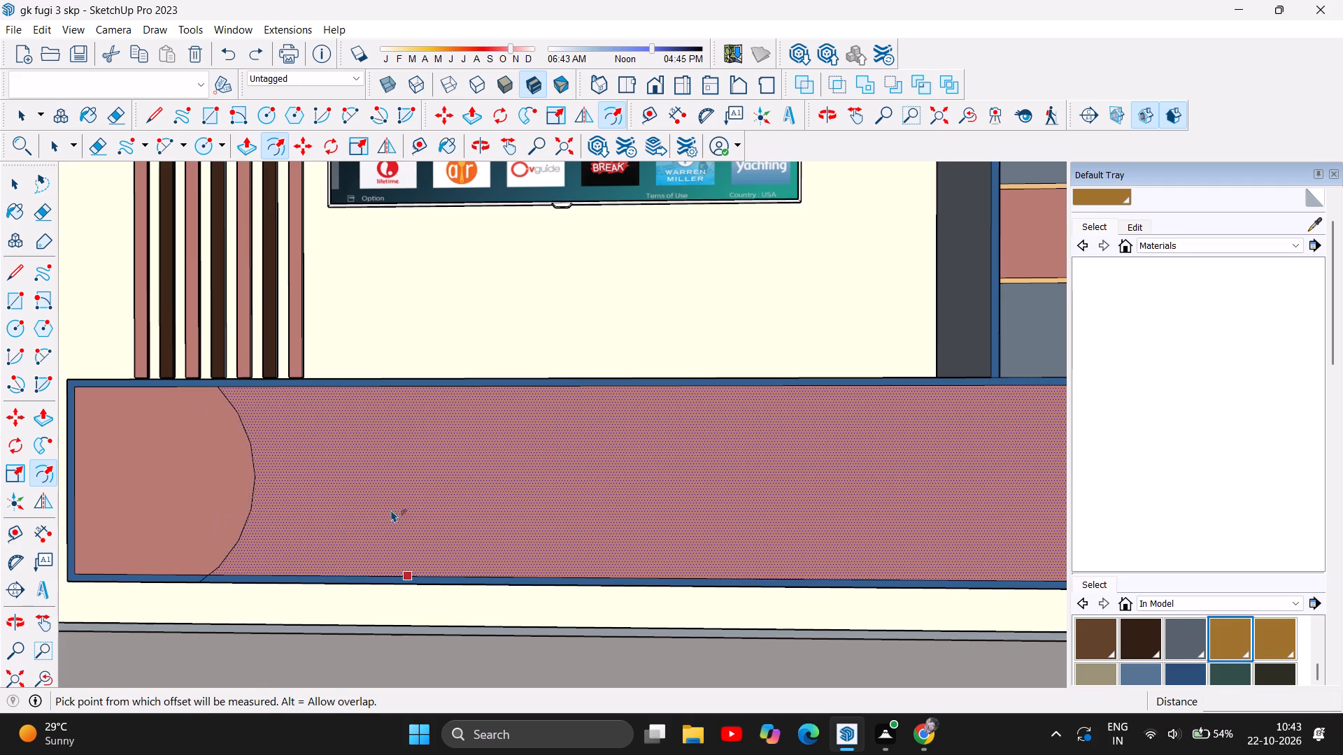
key("ctrl+z")
key("ctrl+z")
key("ctrl+z")
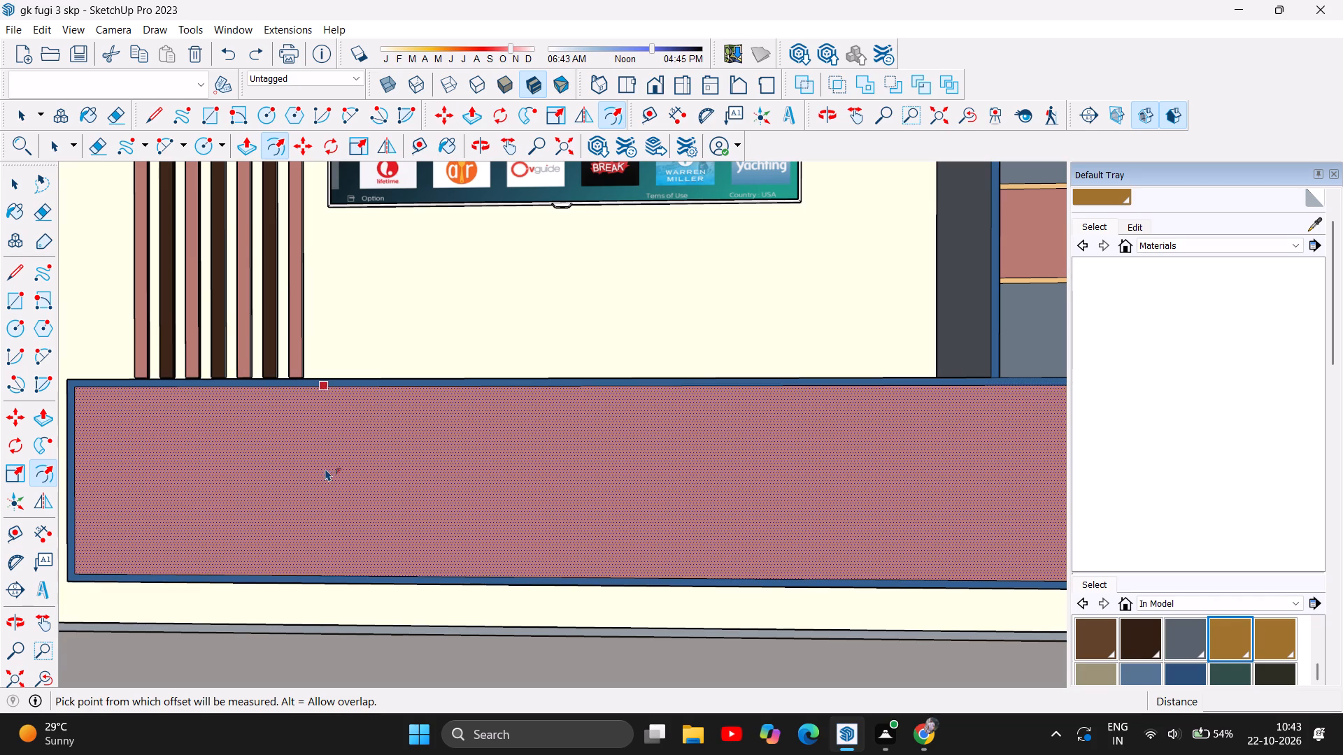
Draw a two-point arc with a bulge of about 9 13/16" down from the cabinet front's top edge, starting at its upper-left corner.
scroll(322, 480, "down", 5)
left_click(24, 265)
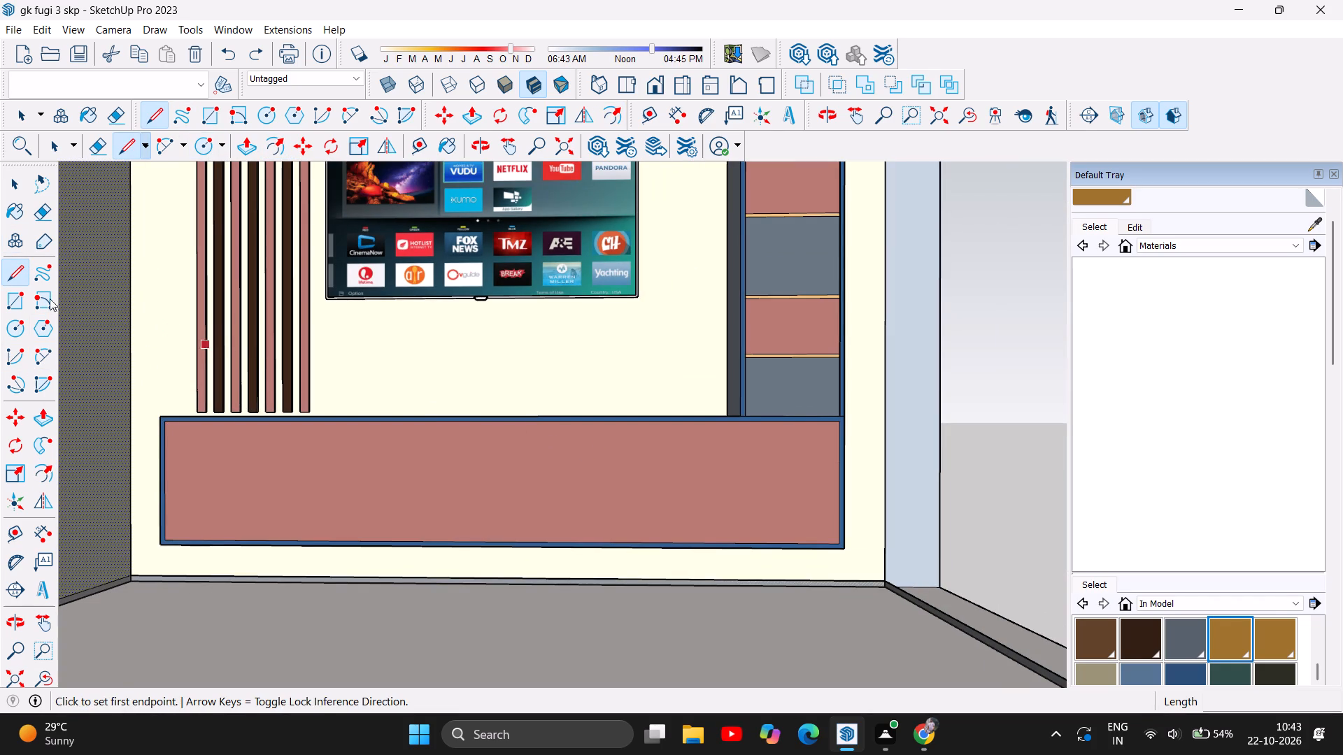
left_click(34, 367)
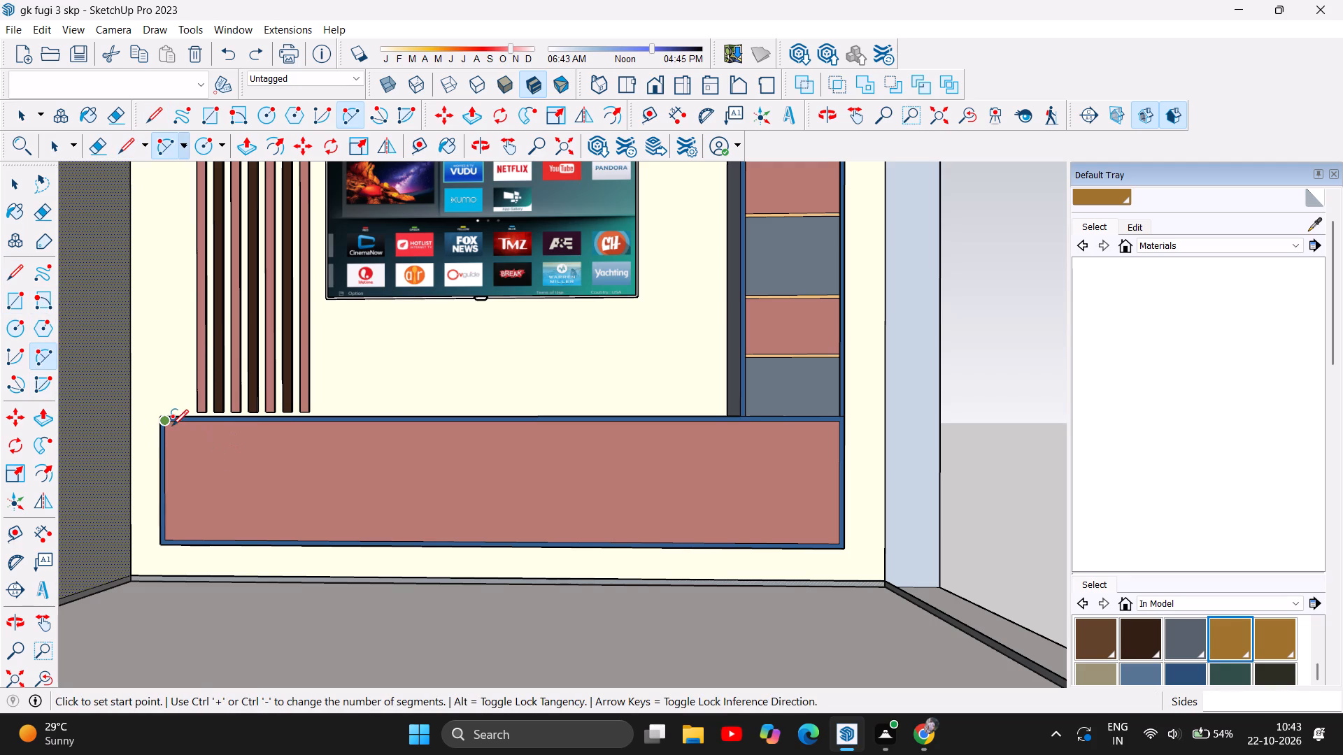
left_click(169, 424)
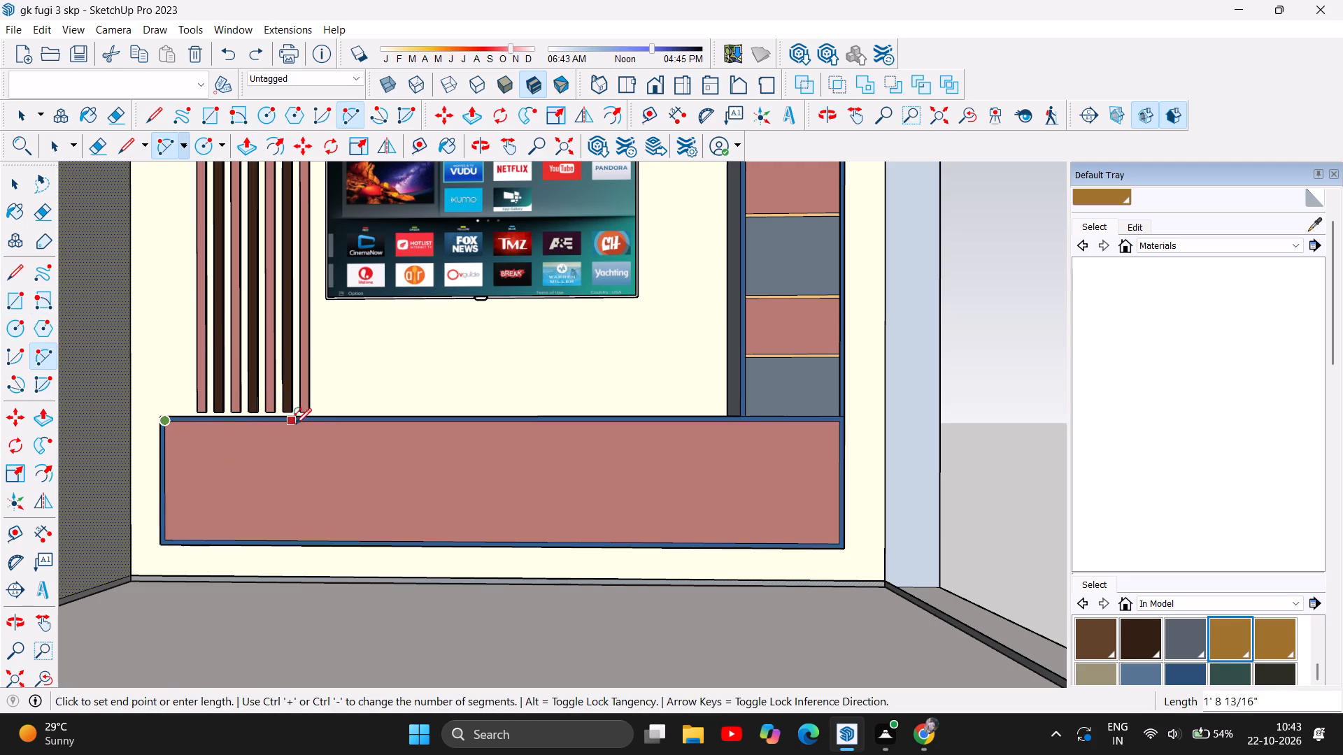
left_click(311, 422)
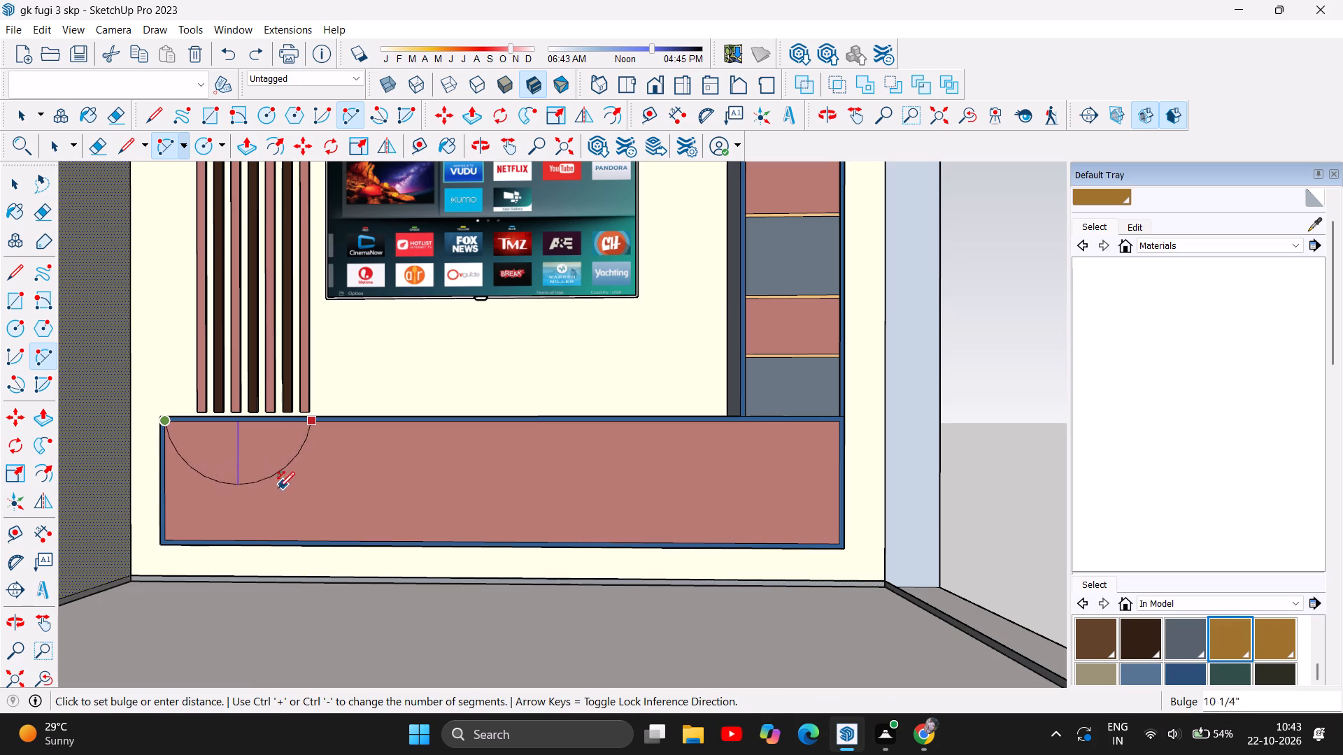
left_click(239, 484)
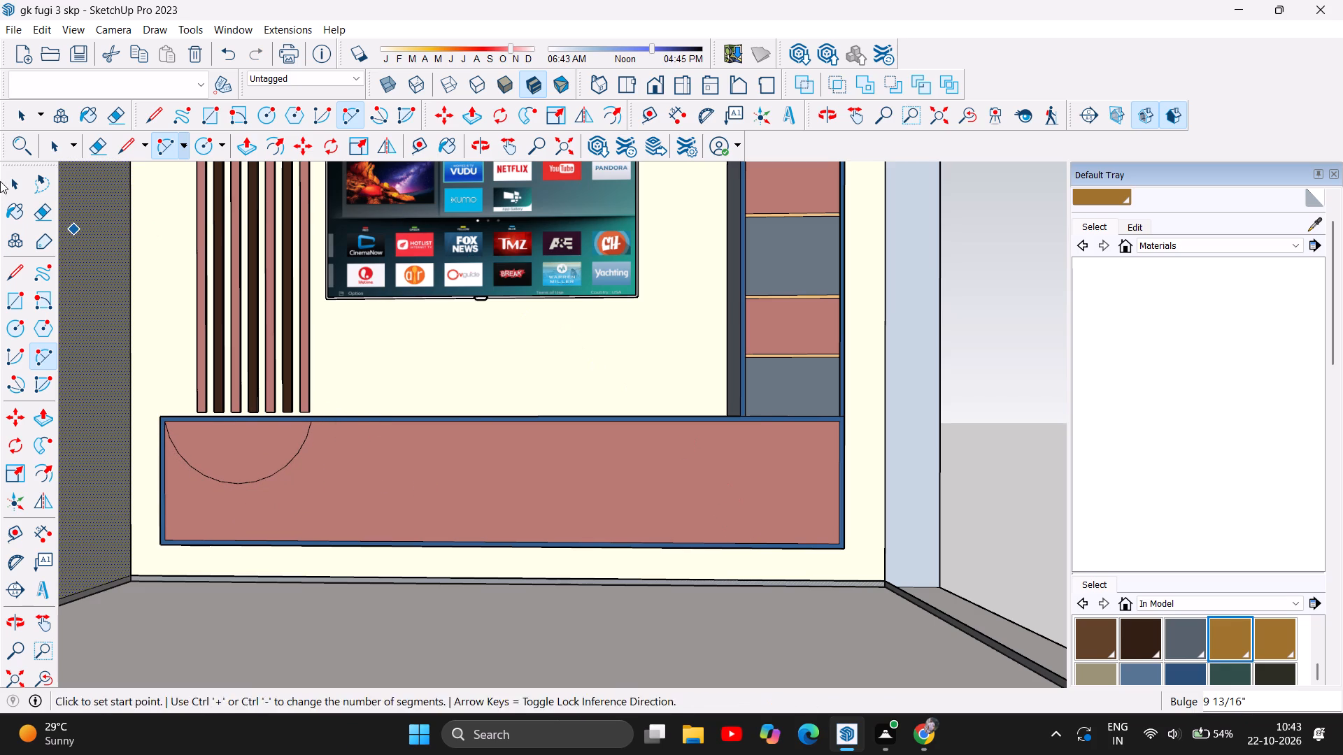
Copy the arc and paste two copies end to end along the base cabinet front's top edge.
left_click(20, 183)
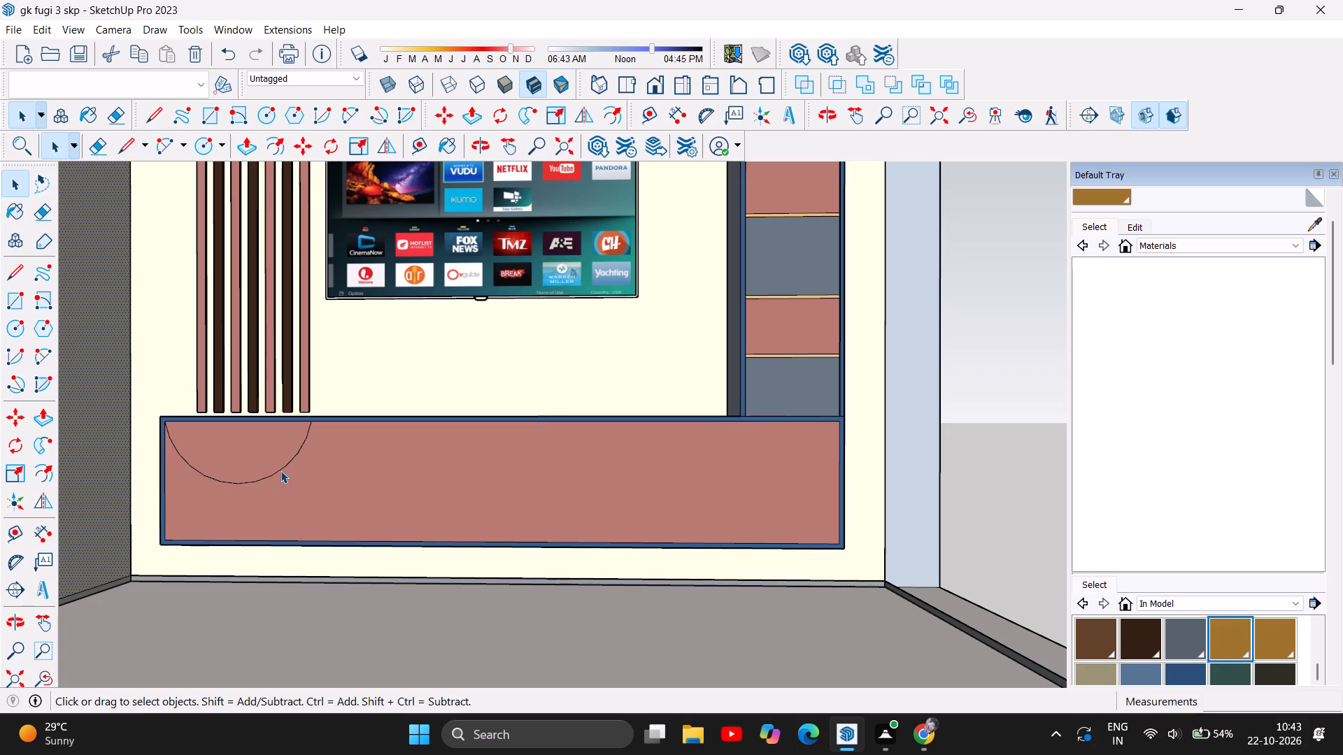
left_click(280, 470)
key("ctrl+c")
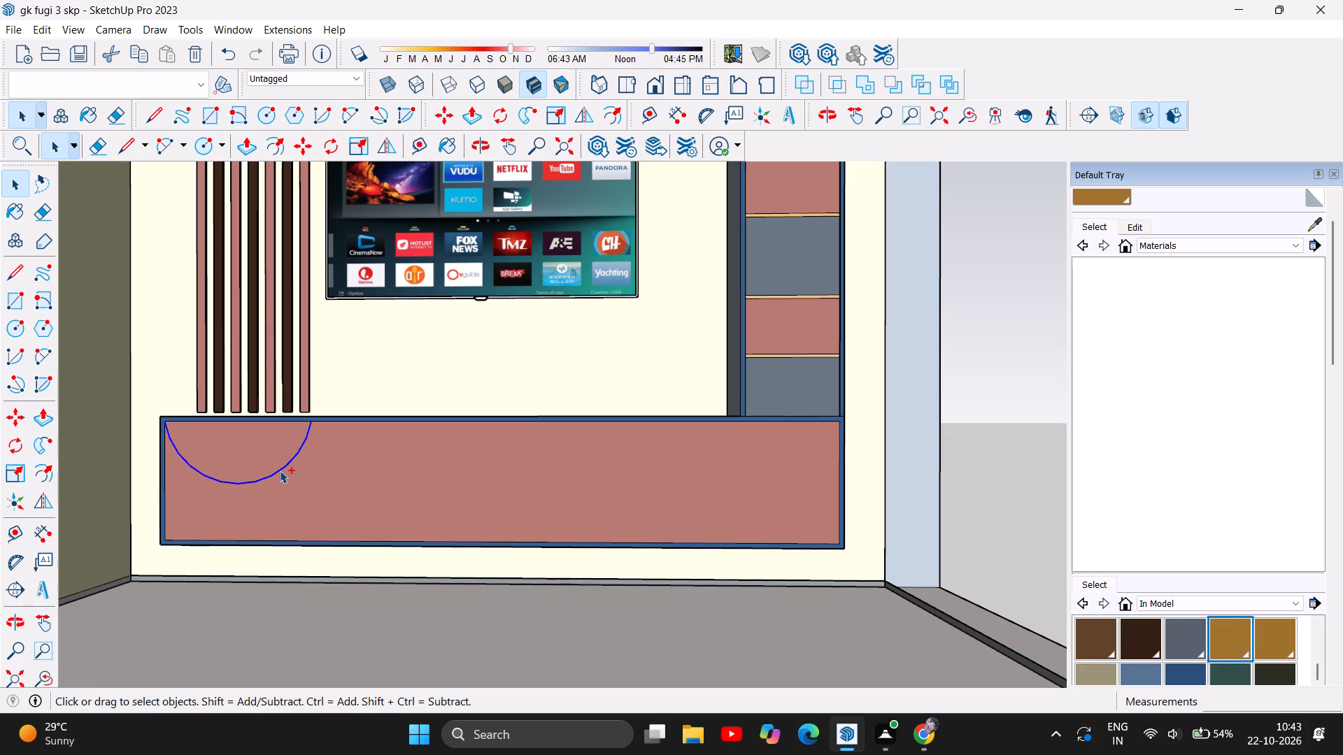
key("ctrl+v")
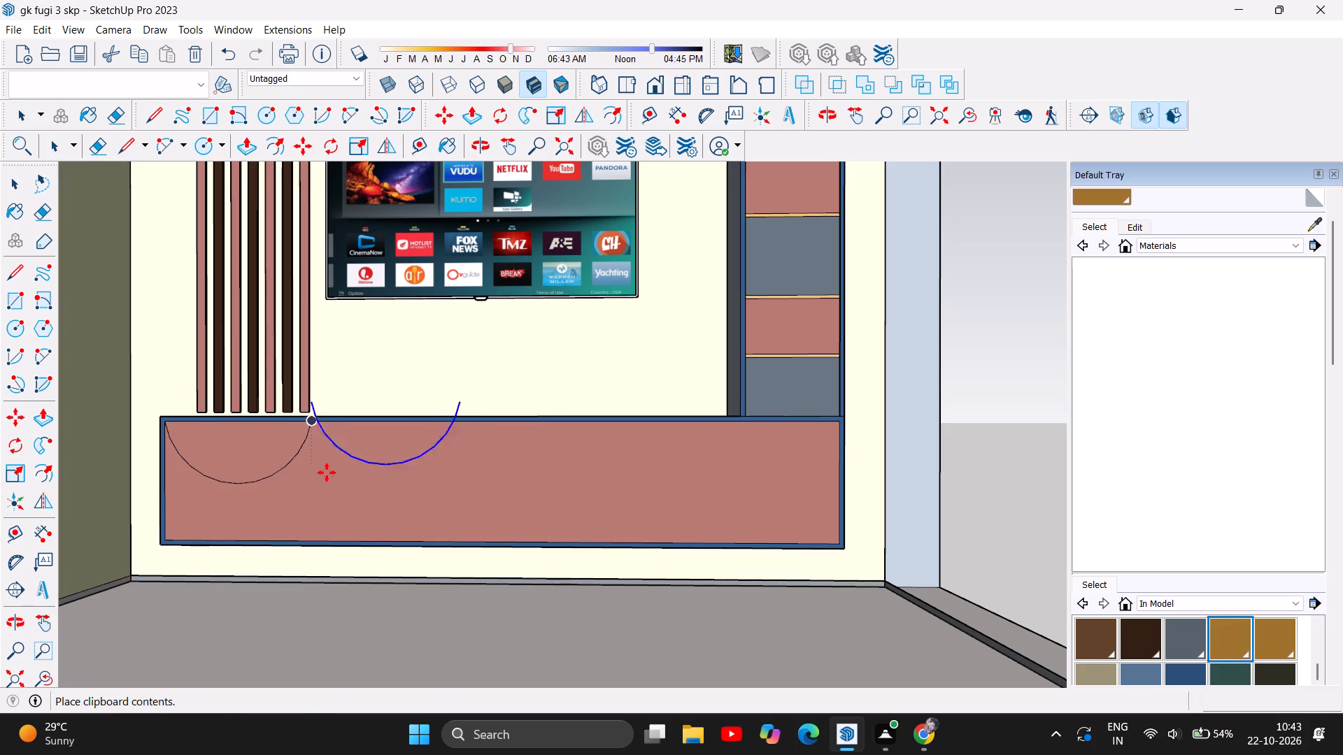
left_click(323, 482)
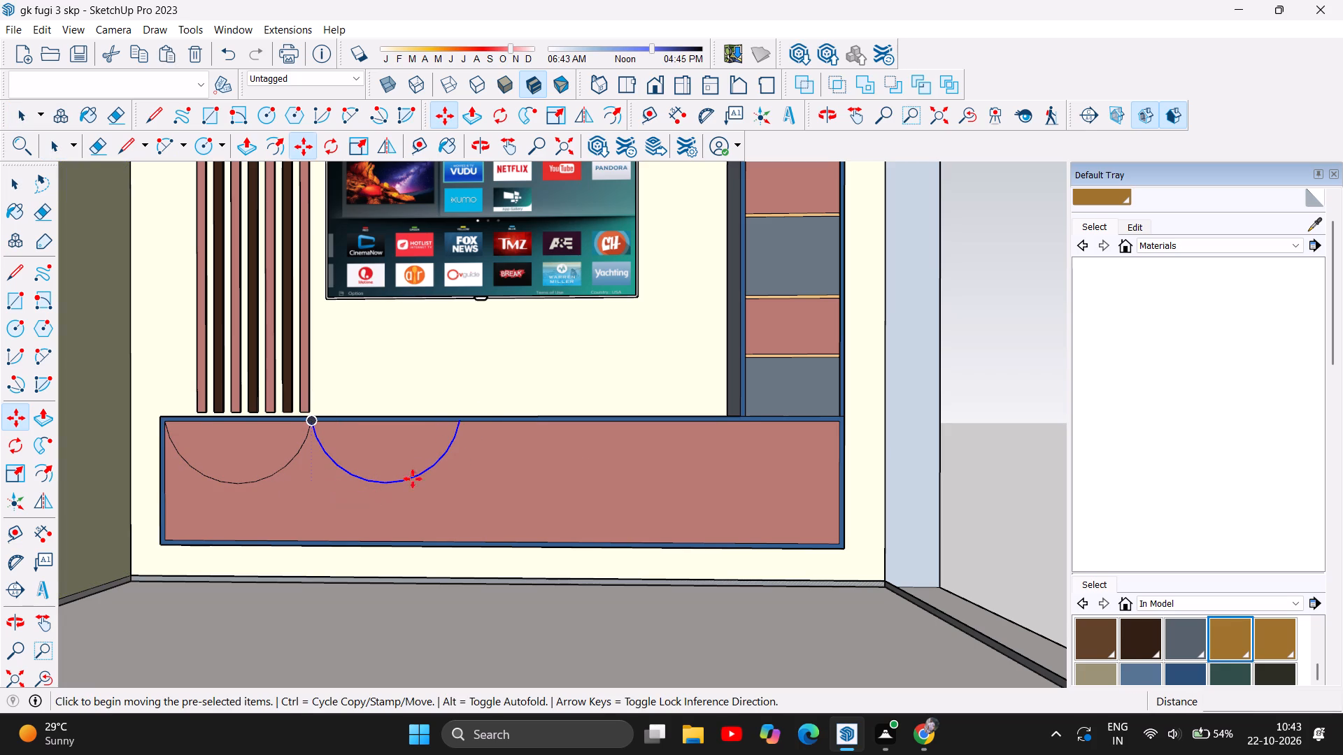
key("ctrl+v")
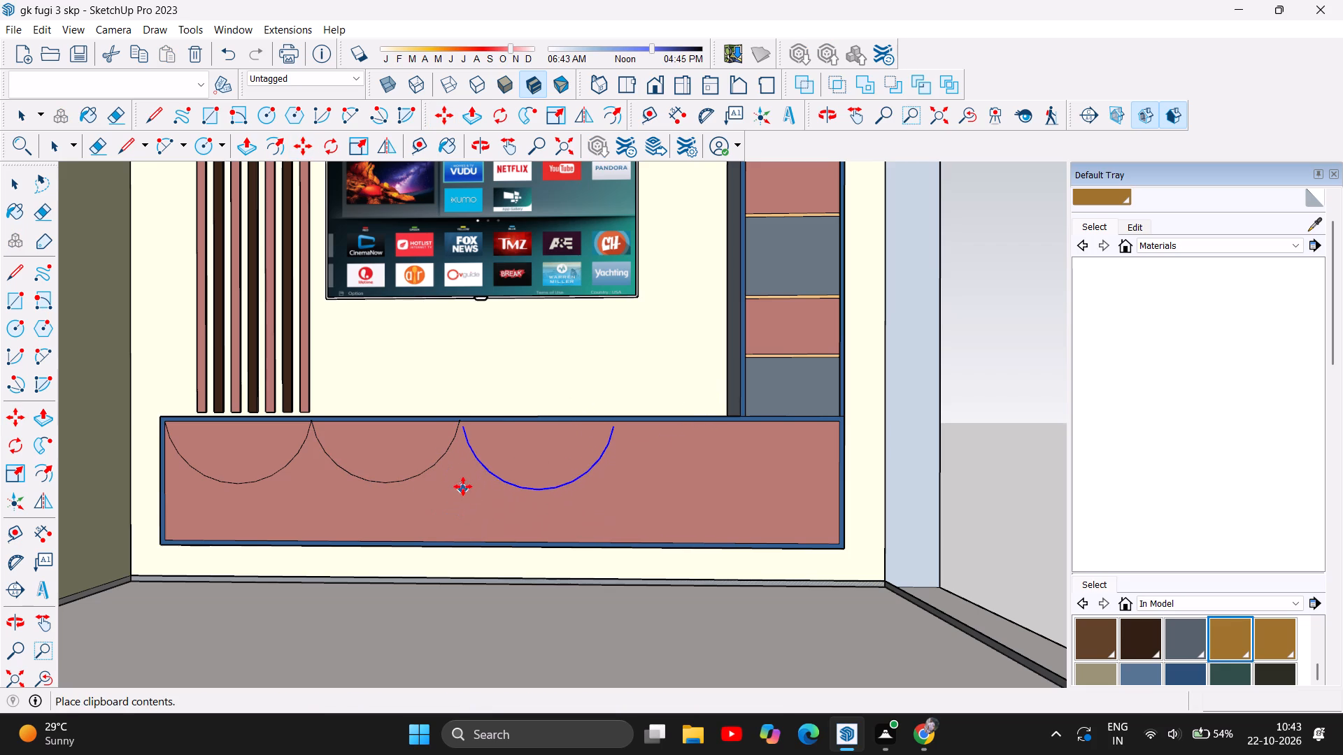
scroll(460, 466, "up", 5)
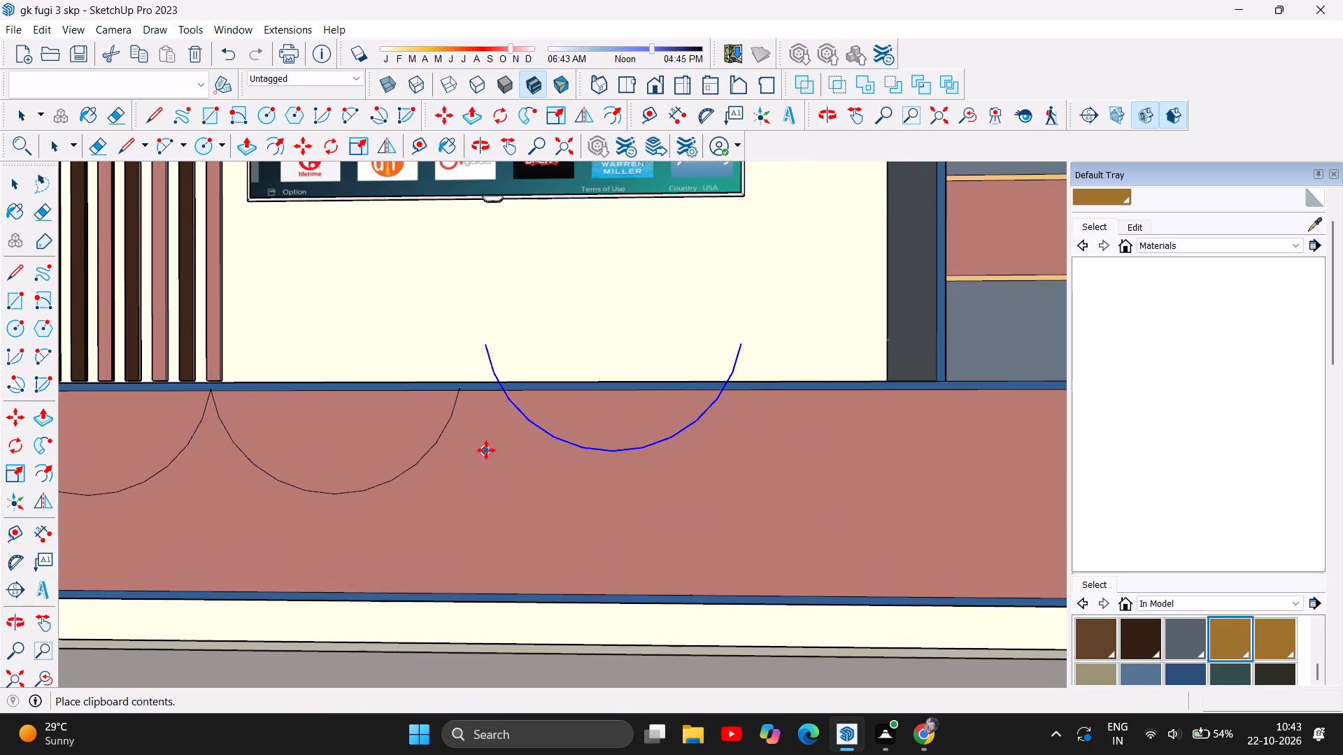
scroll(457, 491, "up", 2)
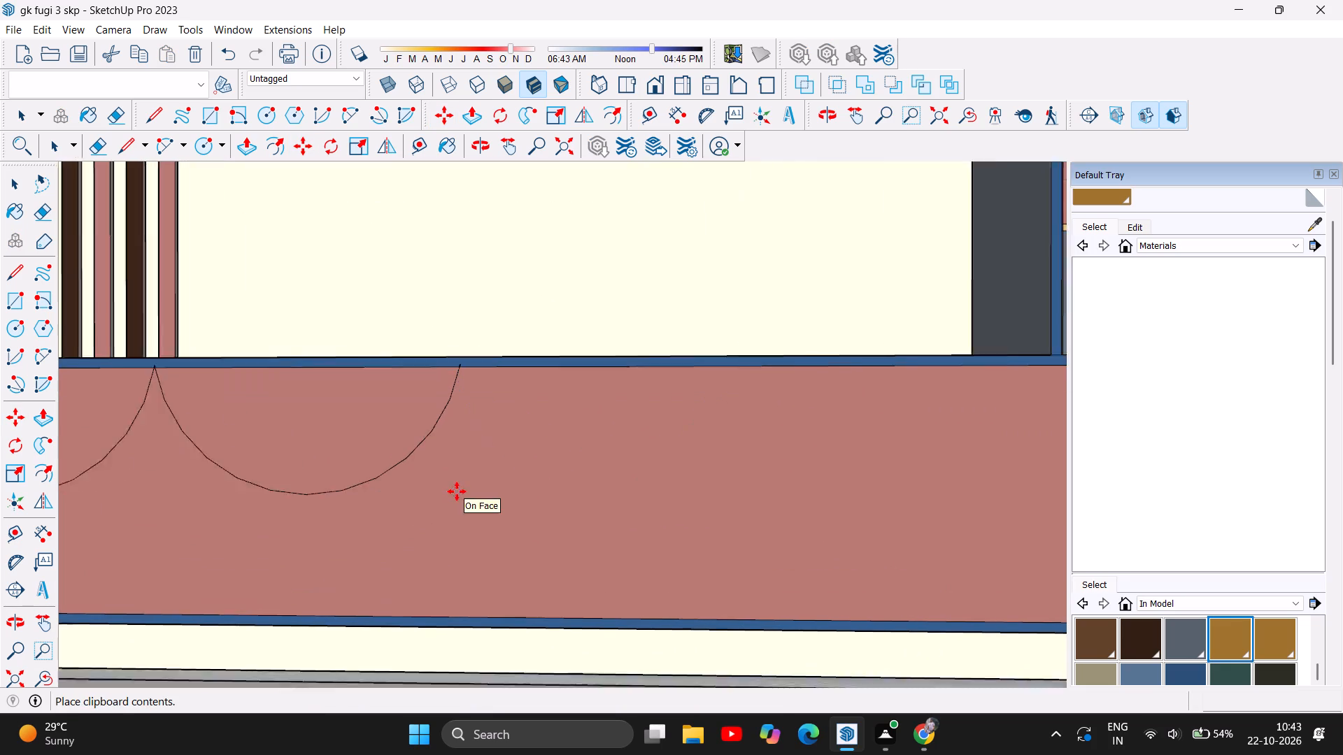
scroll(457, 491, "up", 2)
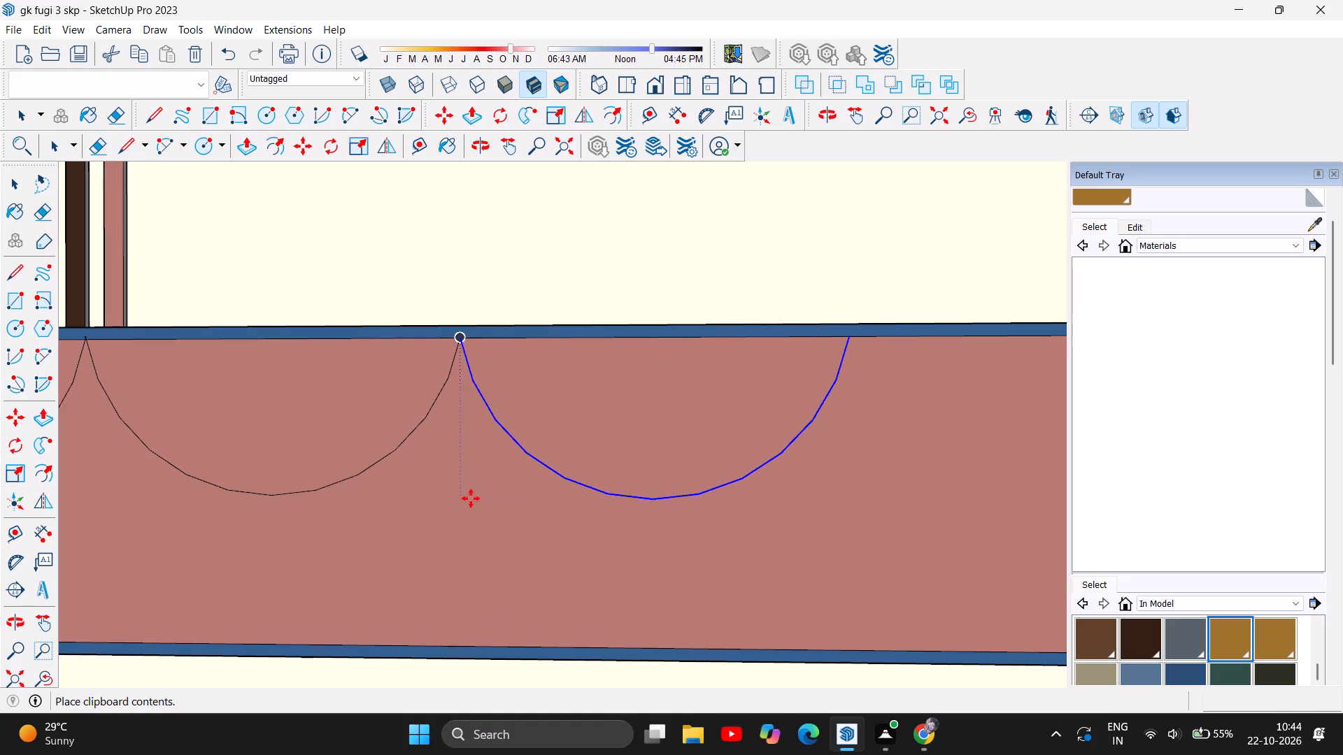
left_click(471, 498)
Examine the joints where the arcs meet along the cabinet front's top edge.
scroll(497, 522, "down", 5)
scroll(506, 343, "up", 5)
scroll(459, 424, "up", 5)
scroll(441, 517, "up", 6)
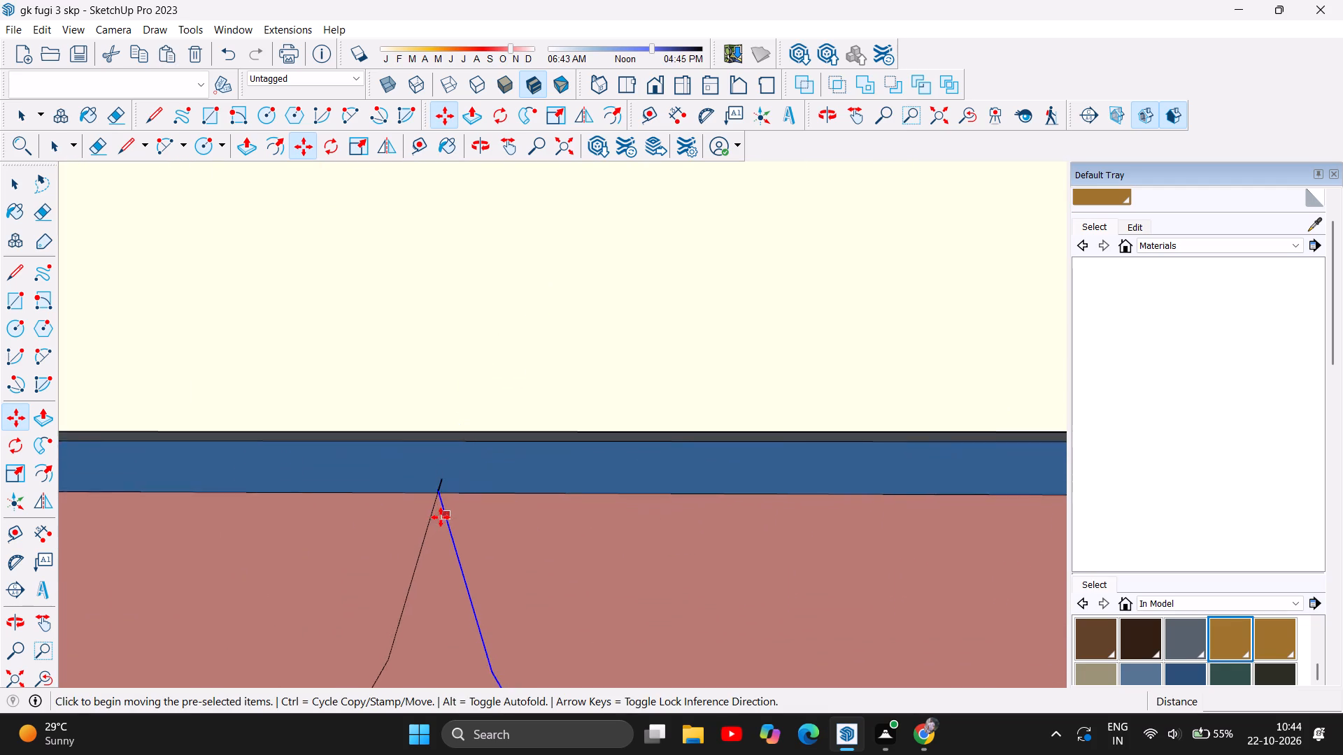
scroll(453, 491, "up", 5)
left_click(443, 535)
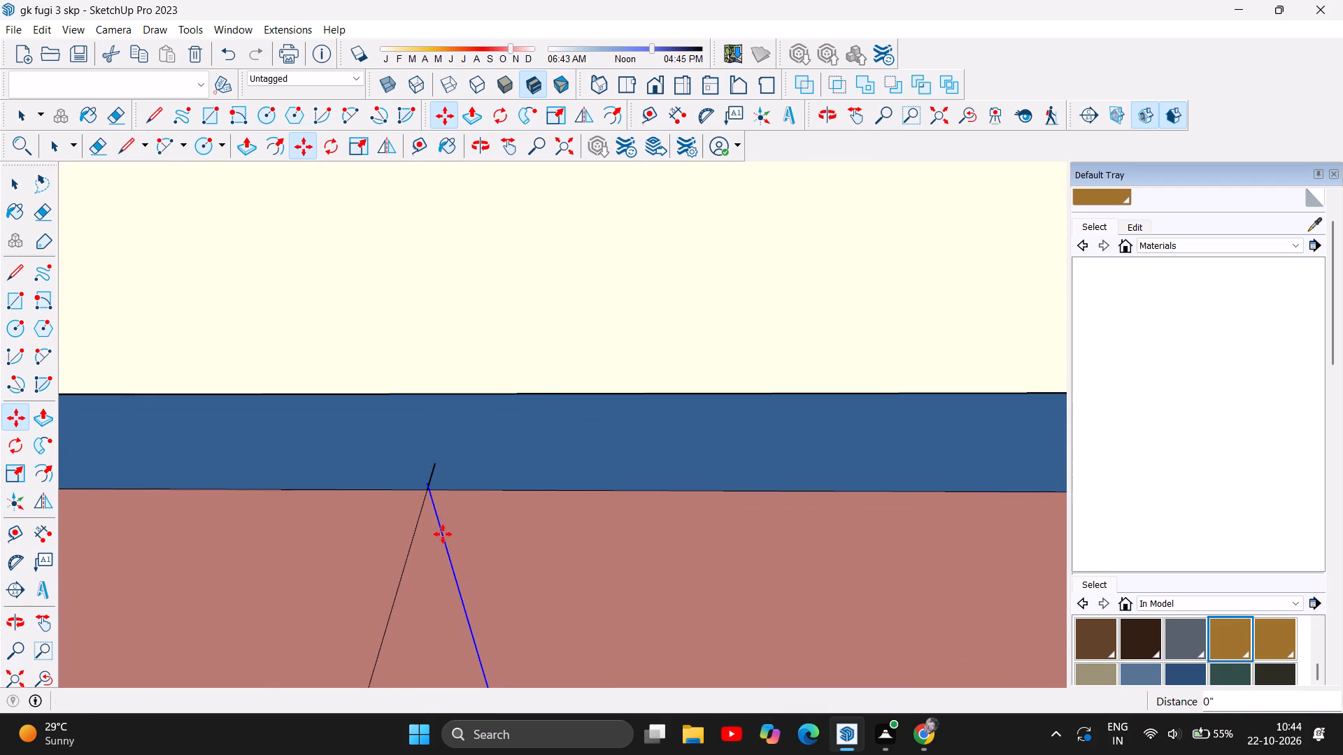
scroll(741, 459, "down", 17)
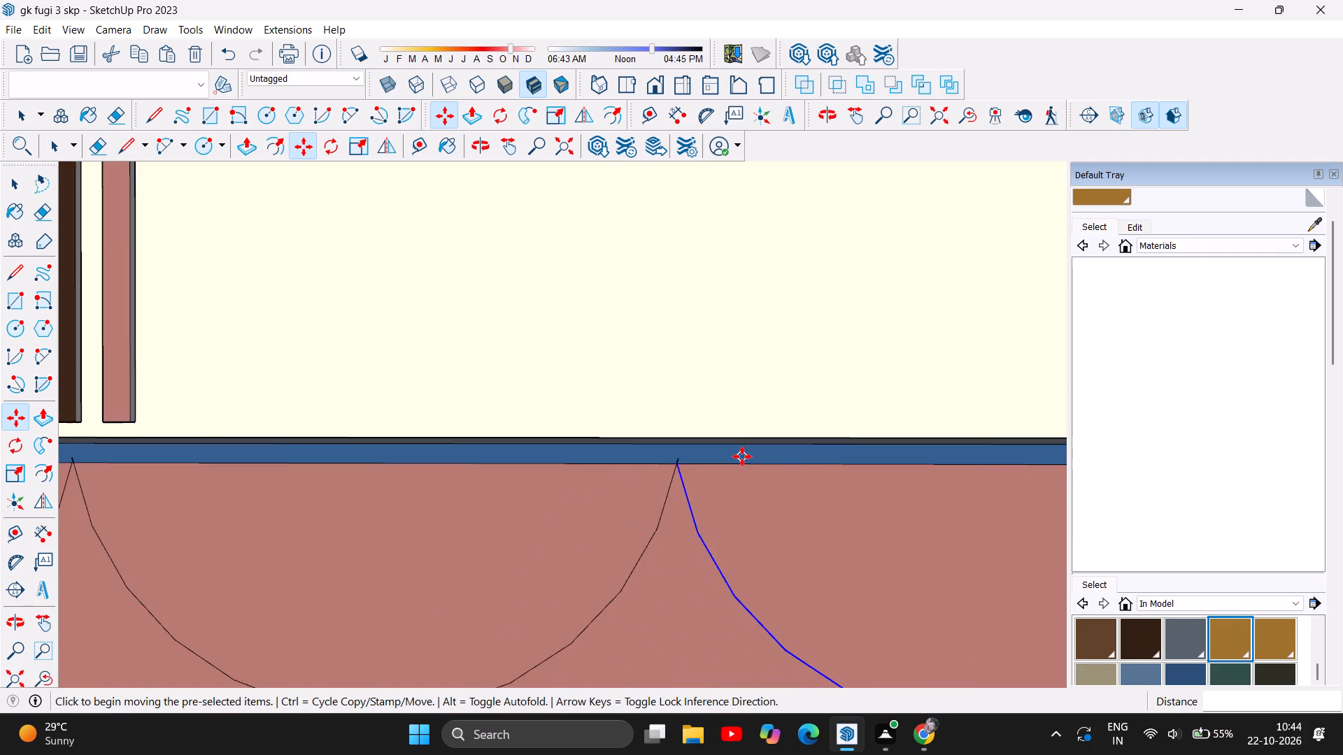
scroll(742, 456, "down", 10)
scroll(475, 482, "up", 5)
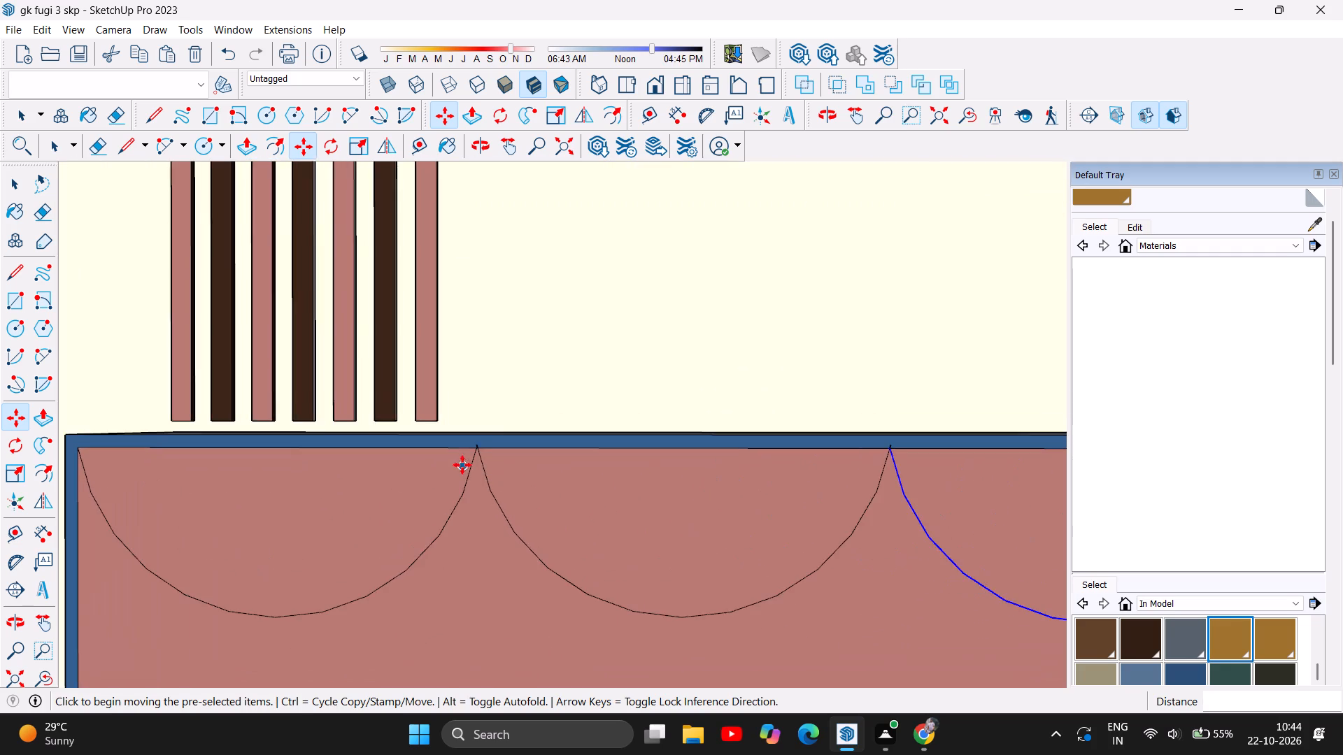
scroll(502, 437, "up", 6)
scroll(446, 512, "up", 6)
scroll(441, 497, "down", 6)
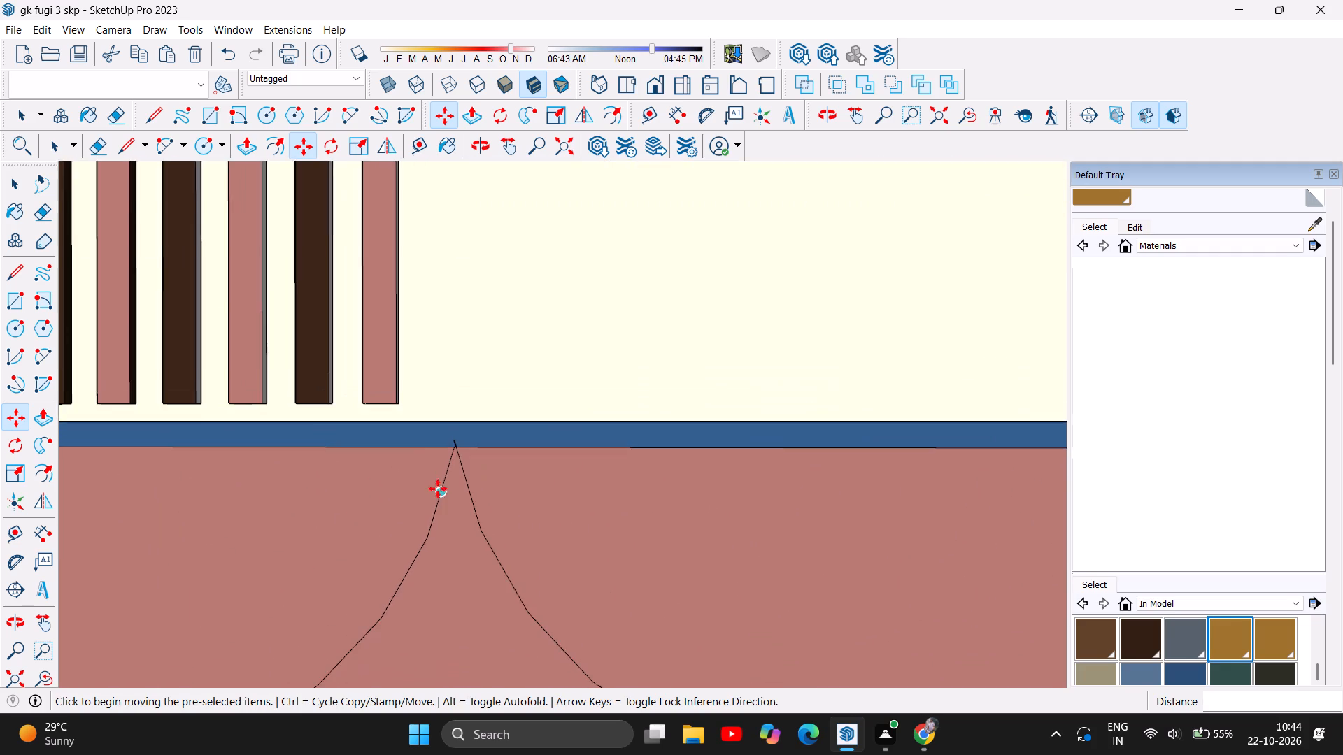
scroll(424, 458, "down", 12)
scroll(289, 496, "down", 5)
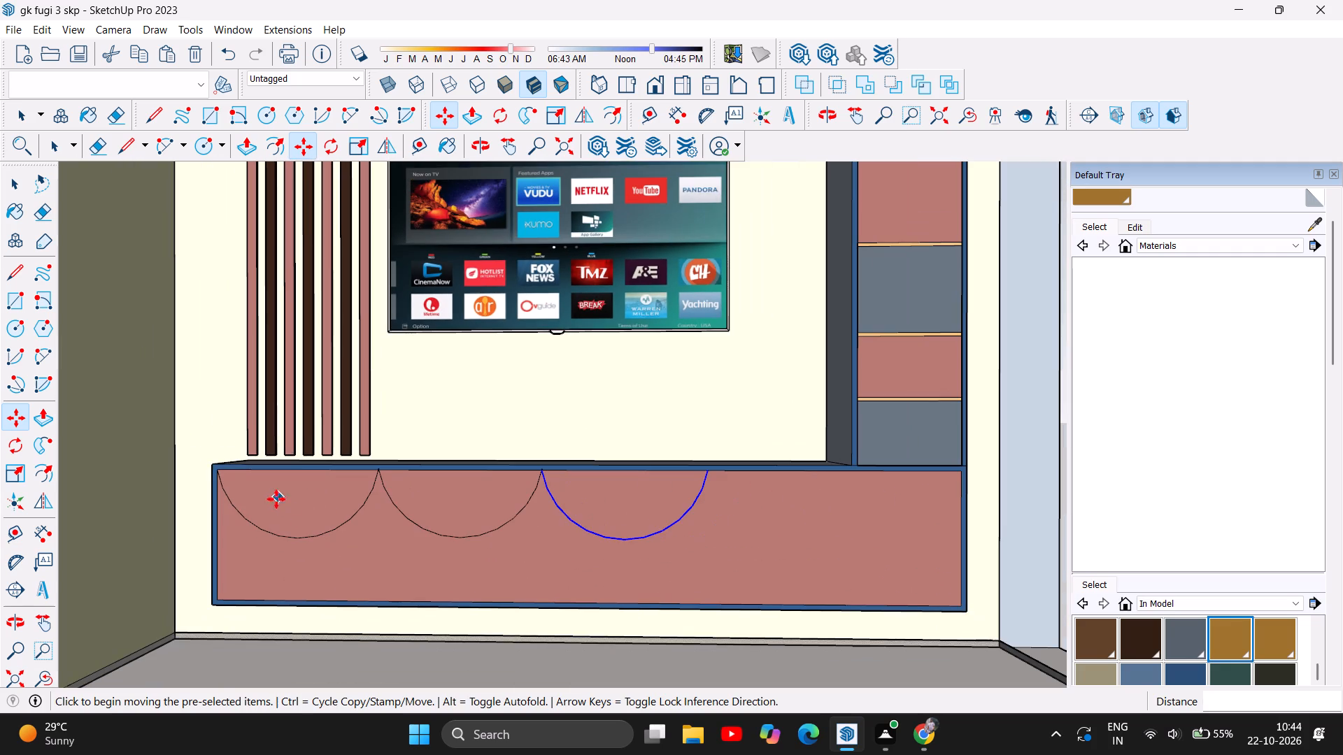
scroll(617, 570, "down", 5)
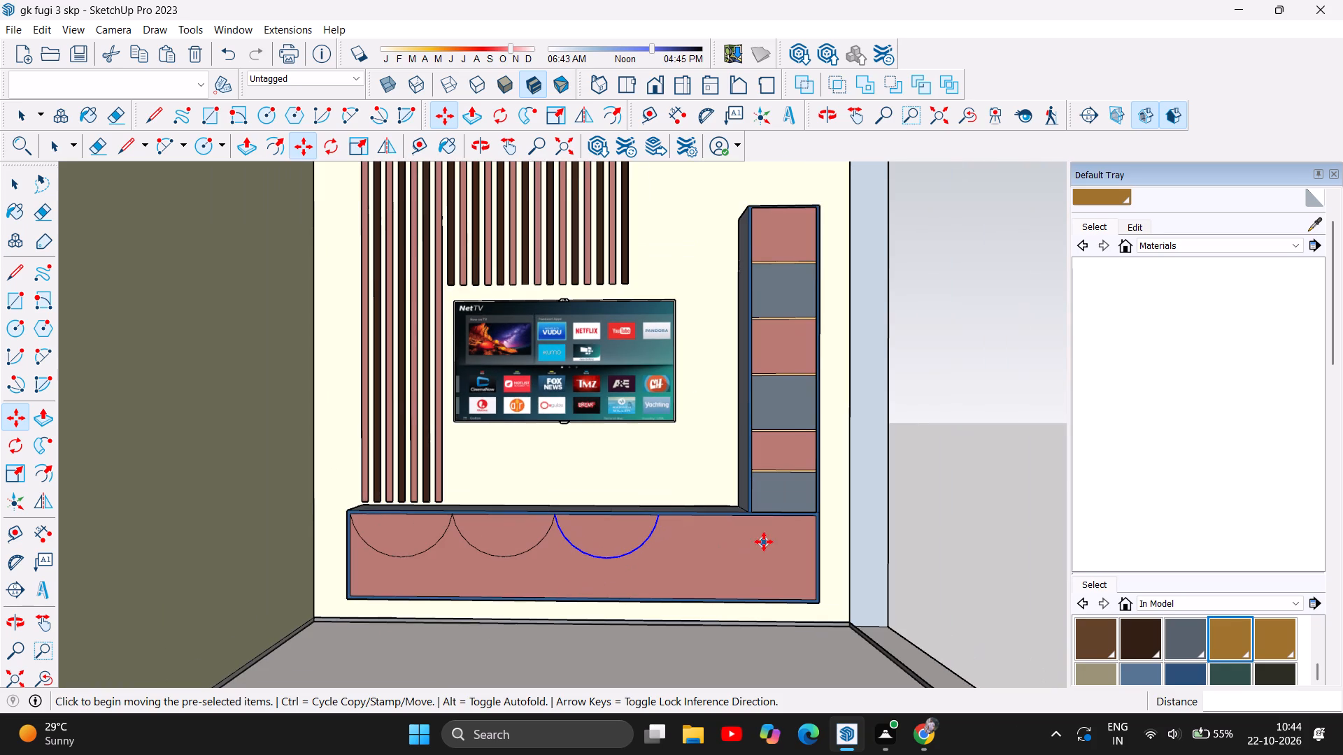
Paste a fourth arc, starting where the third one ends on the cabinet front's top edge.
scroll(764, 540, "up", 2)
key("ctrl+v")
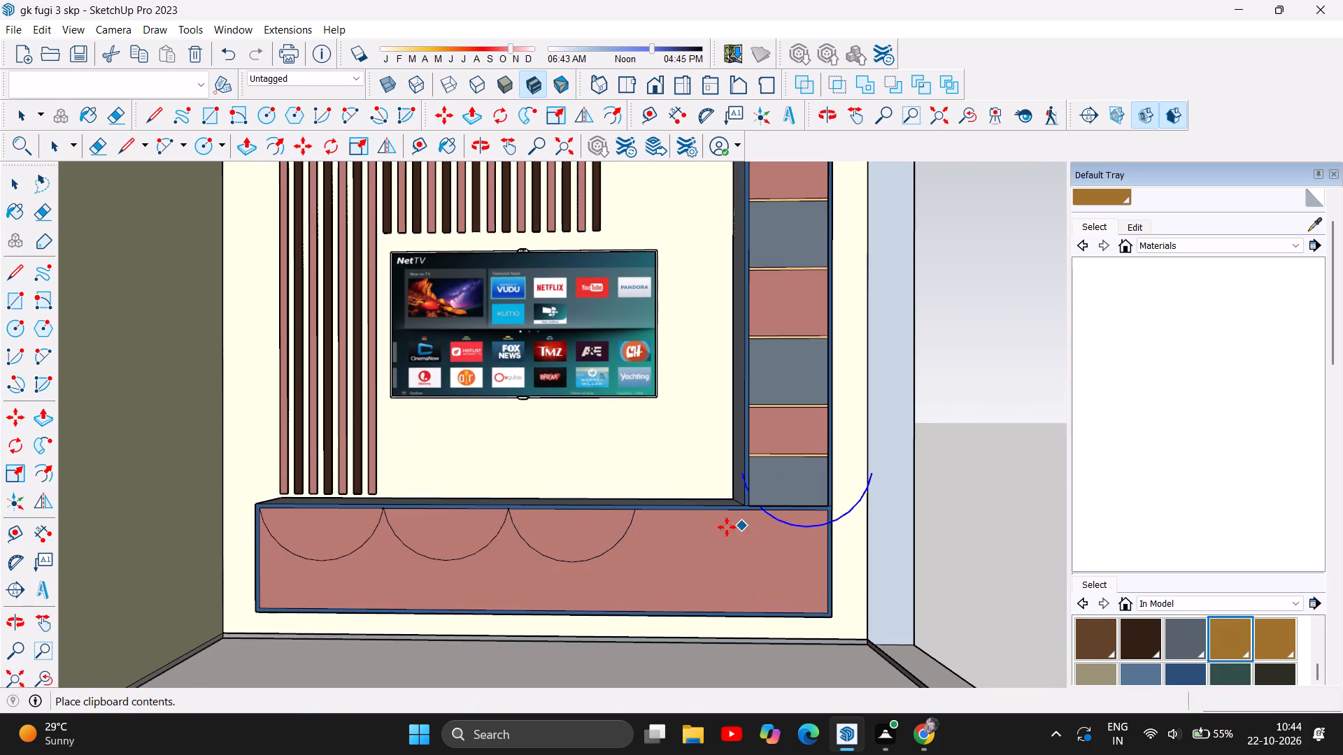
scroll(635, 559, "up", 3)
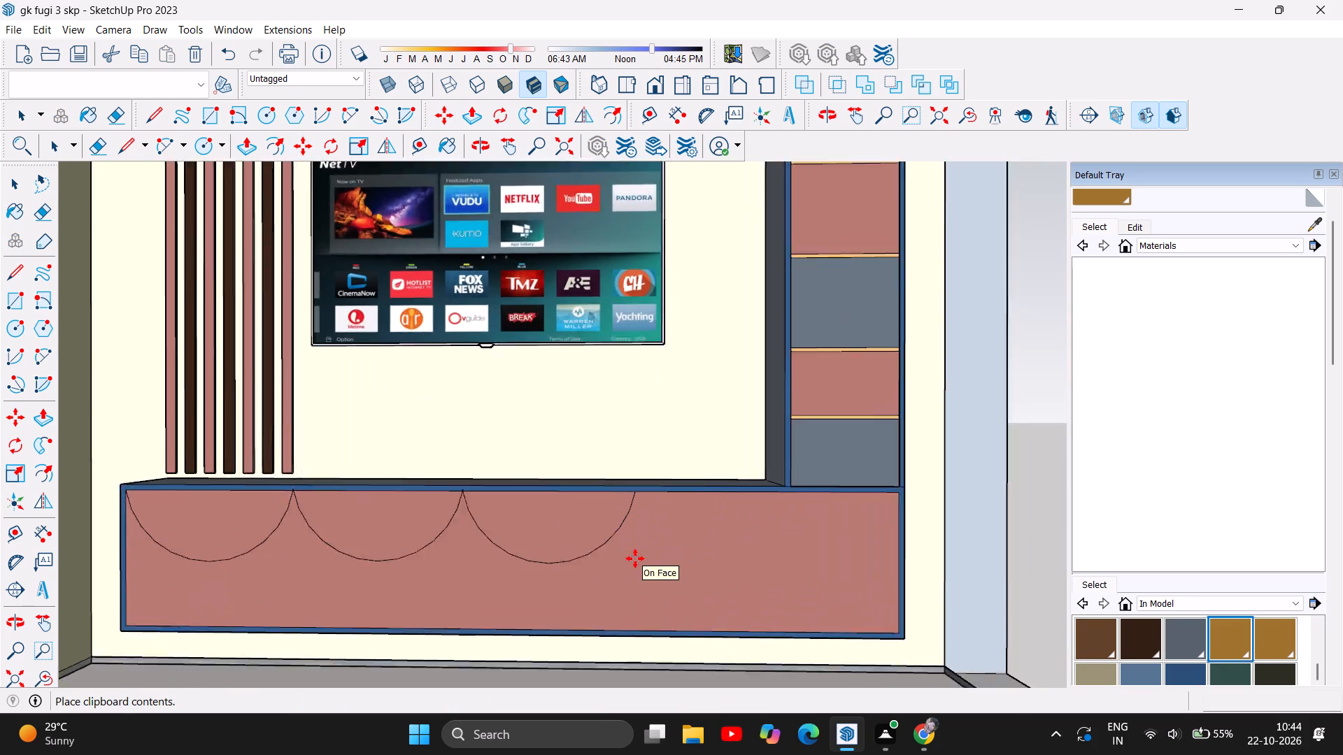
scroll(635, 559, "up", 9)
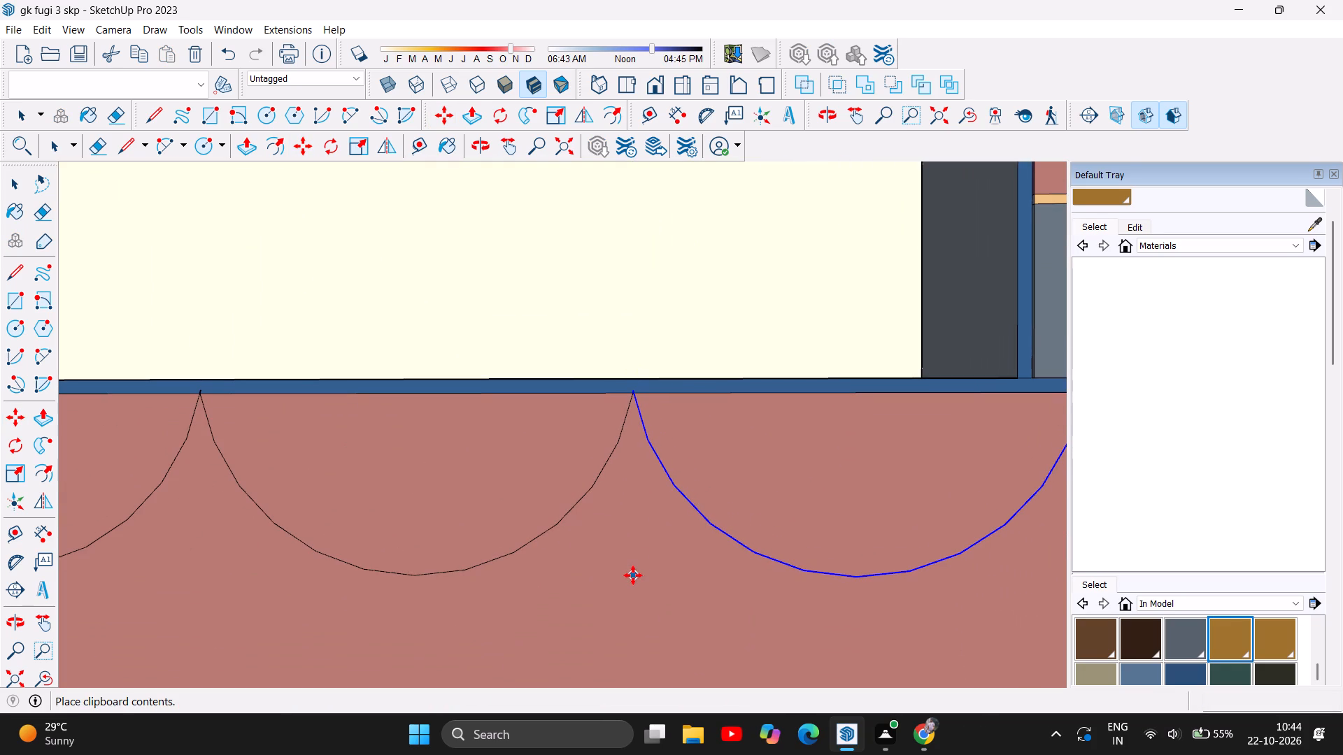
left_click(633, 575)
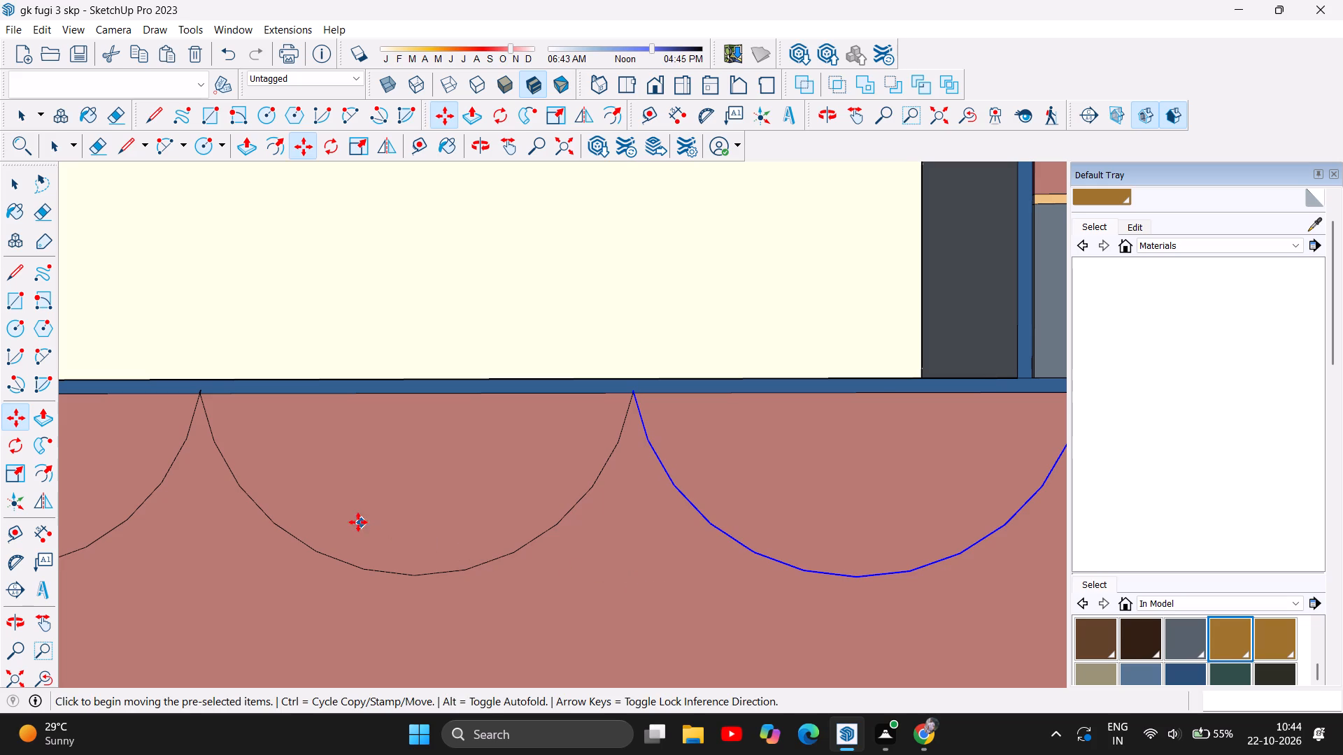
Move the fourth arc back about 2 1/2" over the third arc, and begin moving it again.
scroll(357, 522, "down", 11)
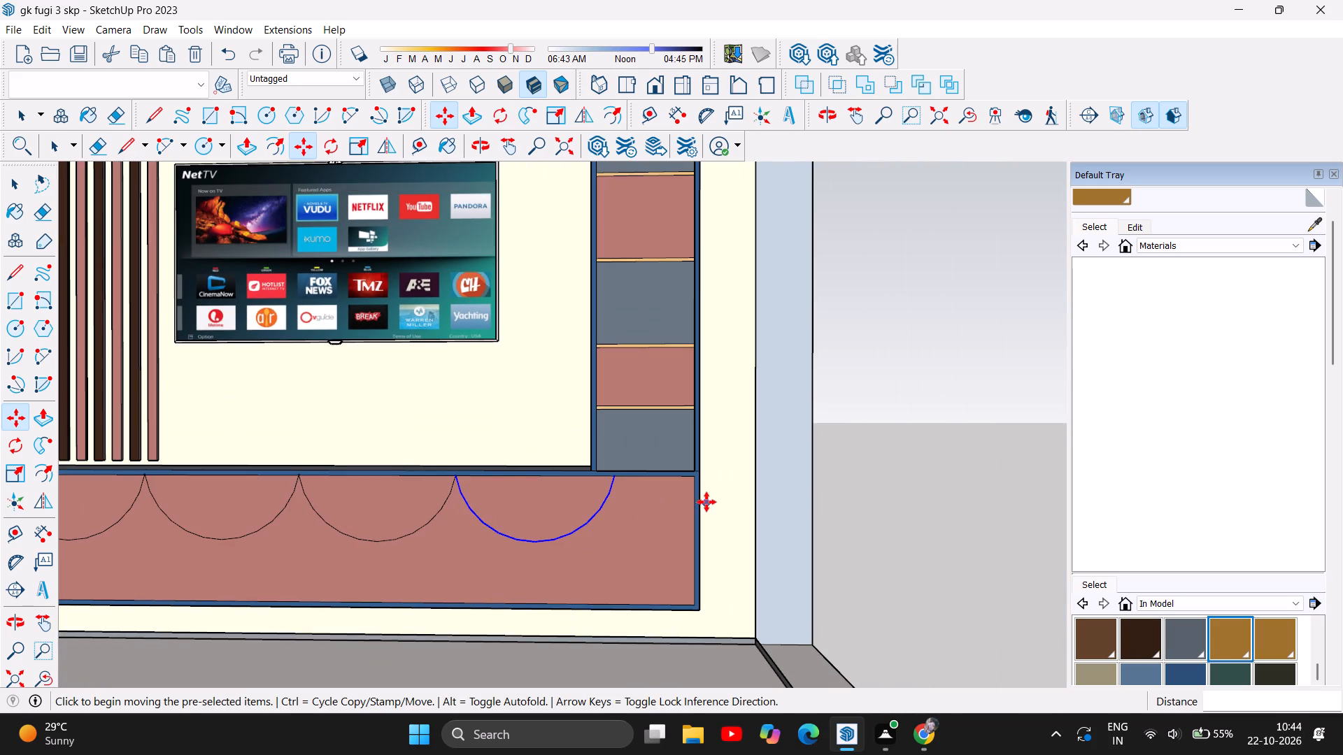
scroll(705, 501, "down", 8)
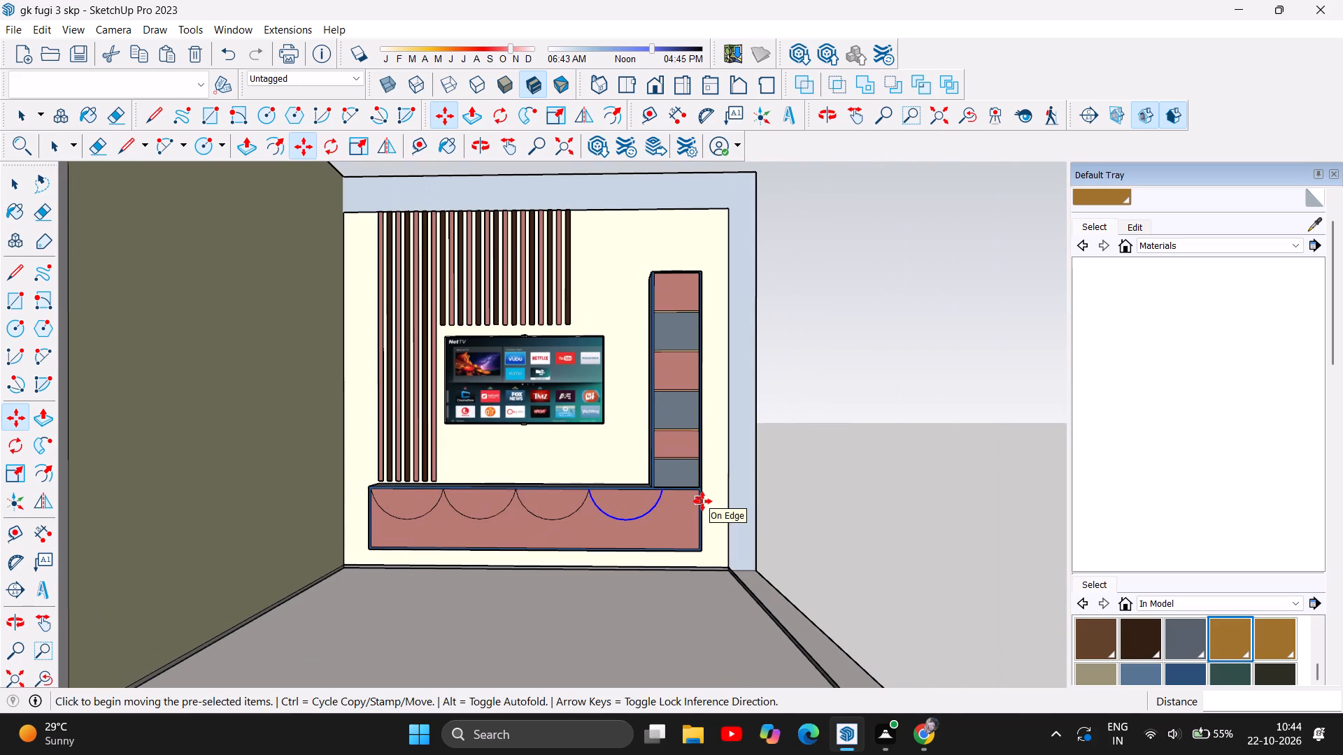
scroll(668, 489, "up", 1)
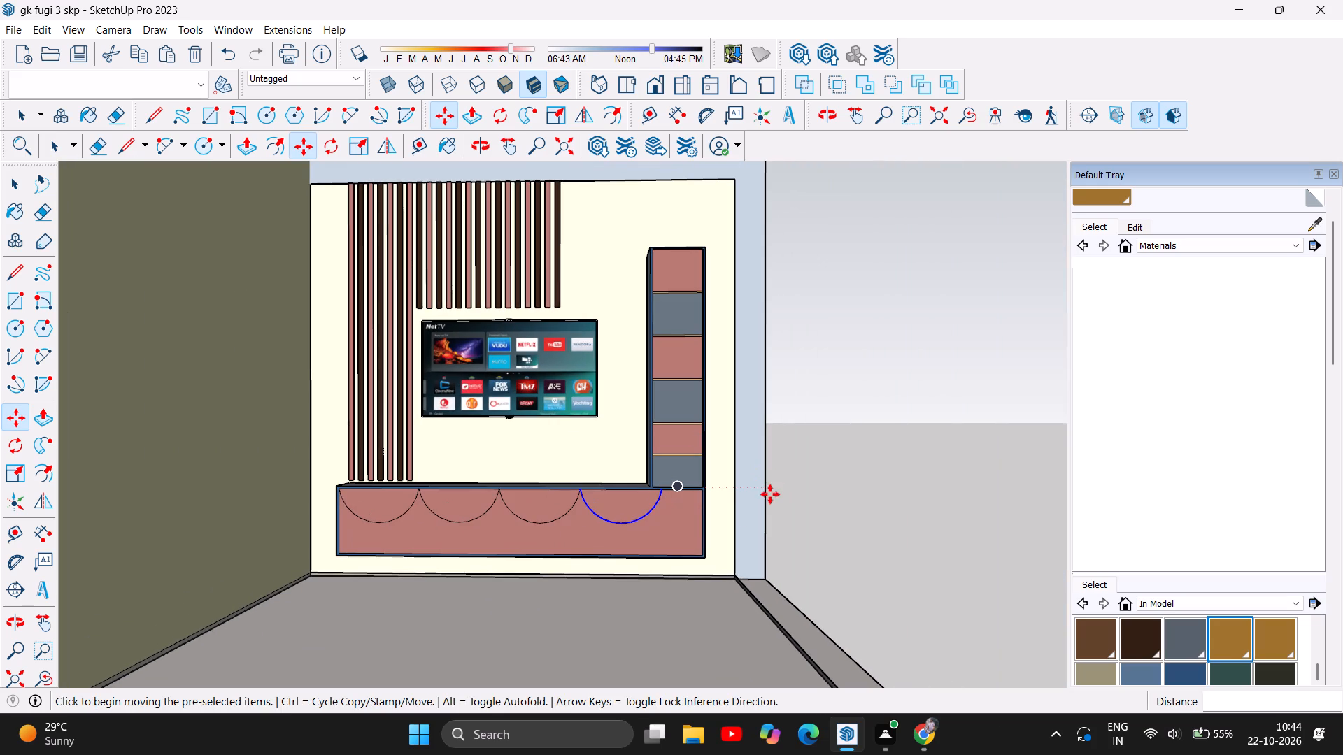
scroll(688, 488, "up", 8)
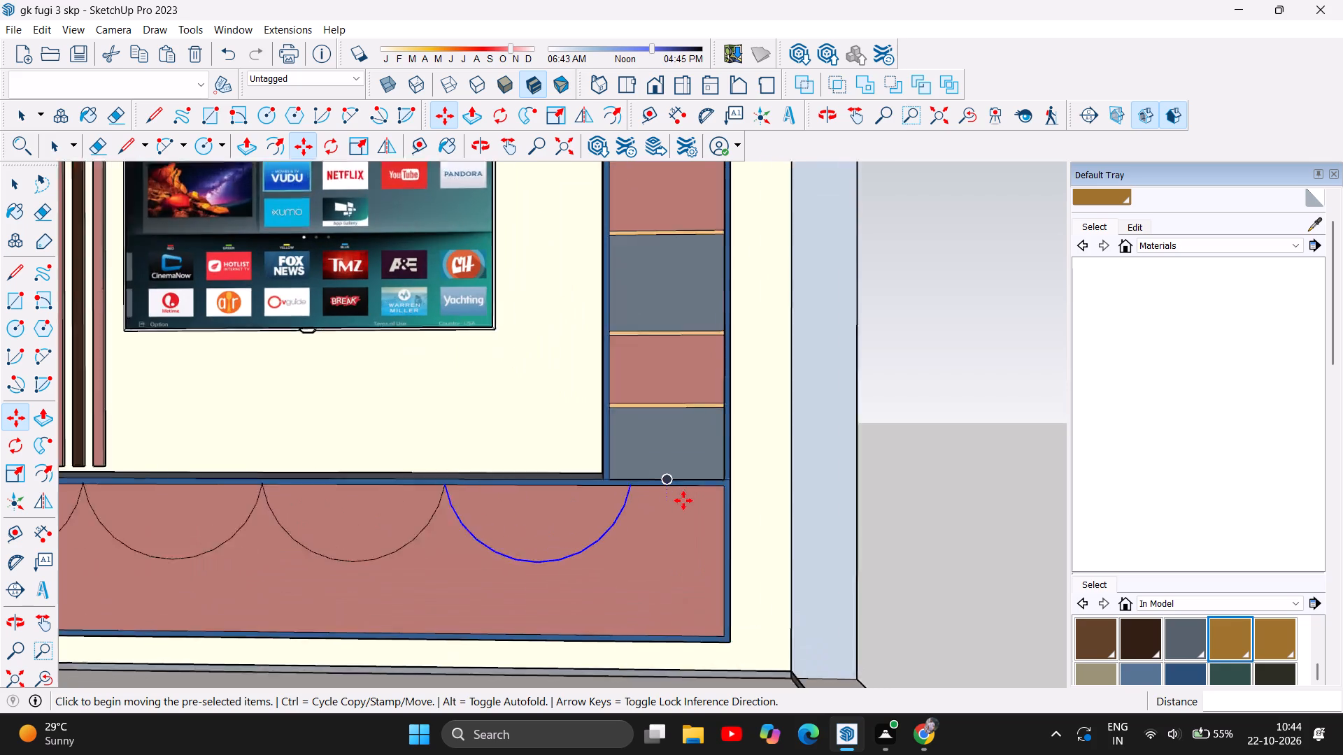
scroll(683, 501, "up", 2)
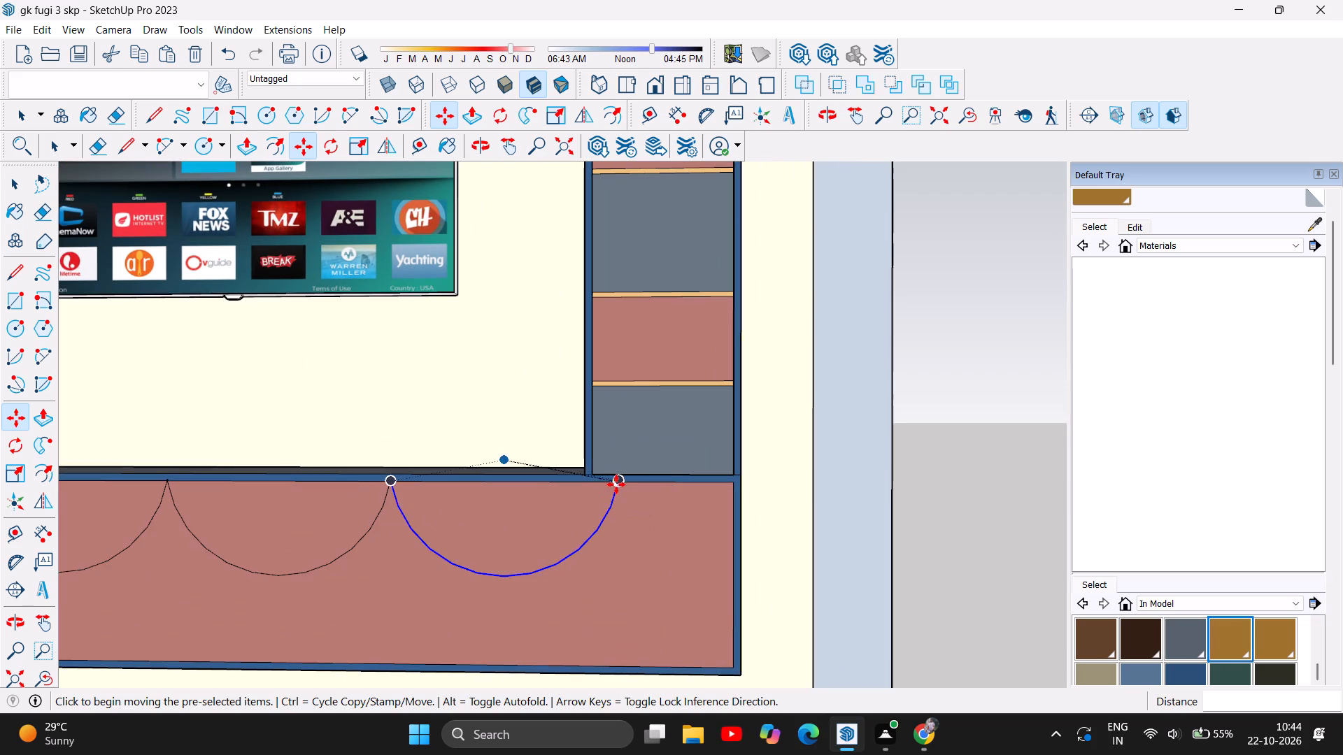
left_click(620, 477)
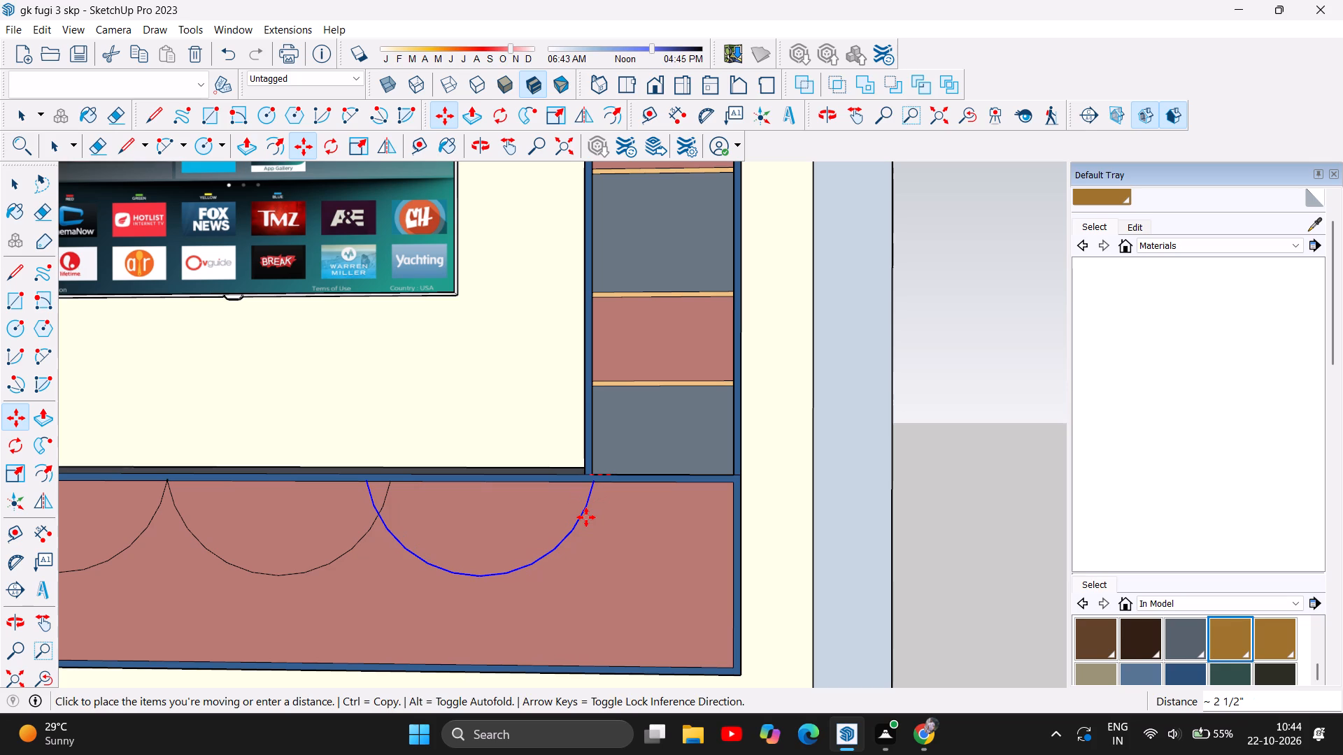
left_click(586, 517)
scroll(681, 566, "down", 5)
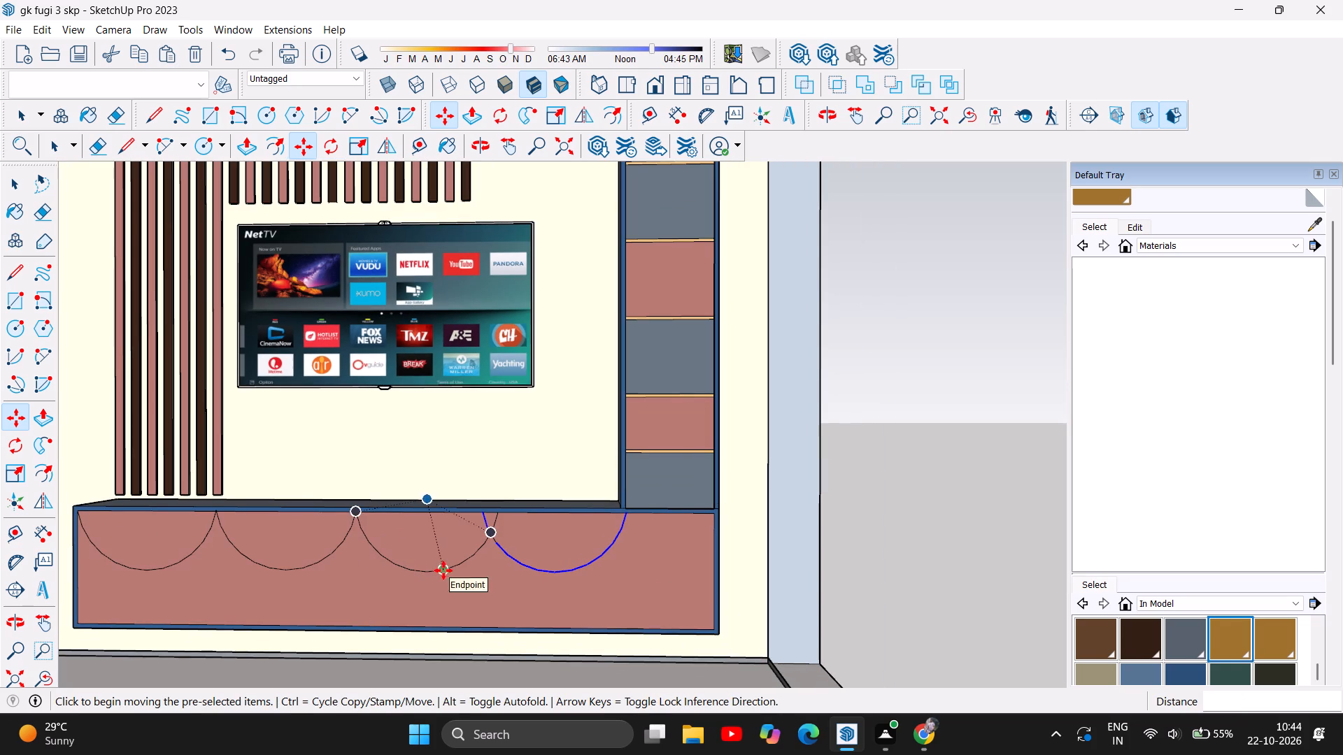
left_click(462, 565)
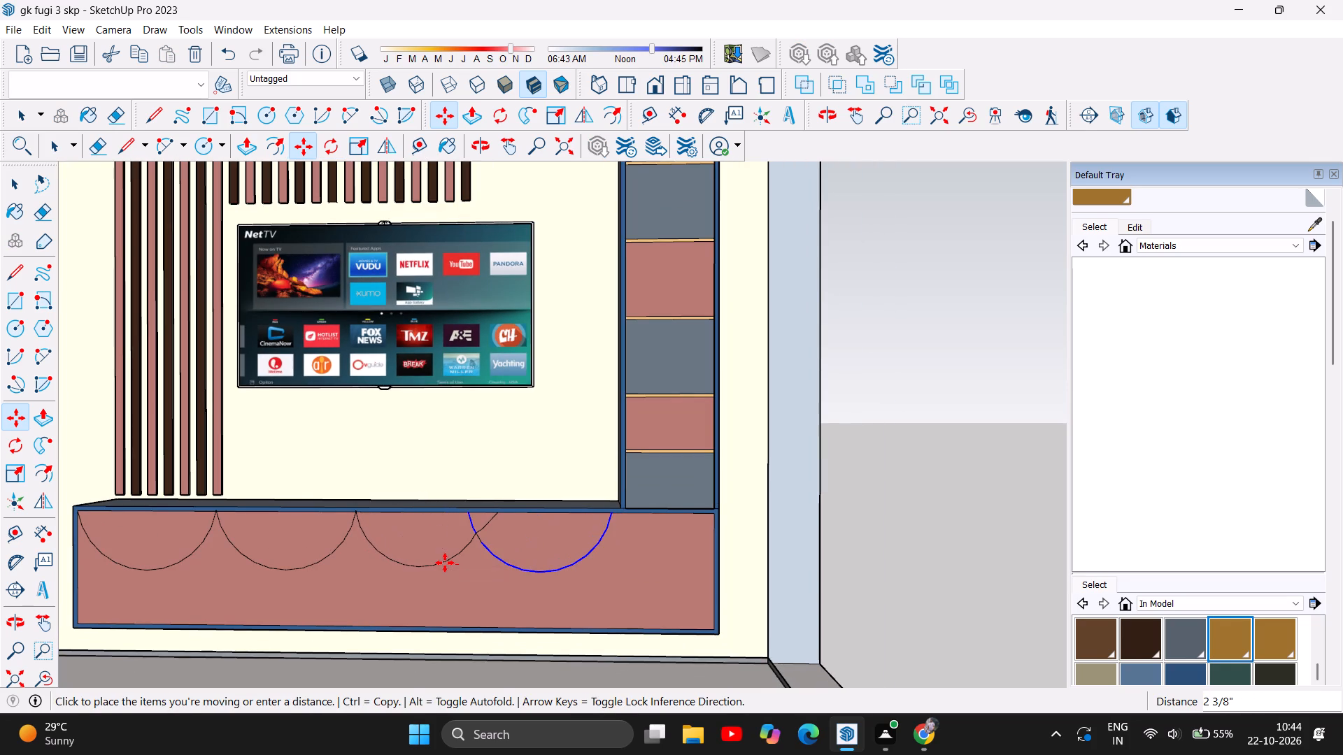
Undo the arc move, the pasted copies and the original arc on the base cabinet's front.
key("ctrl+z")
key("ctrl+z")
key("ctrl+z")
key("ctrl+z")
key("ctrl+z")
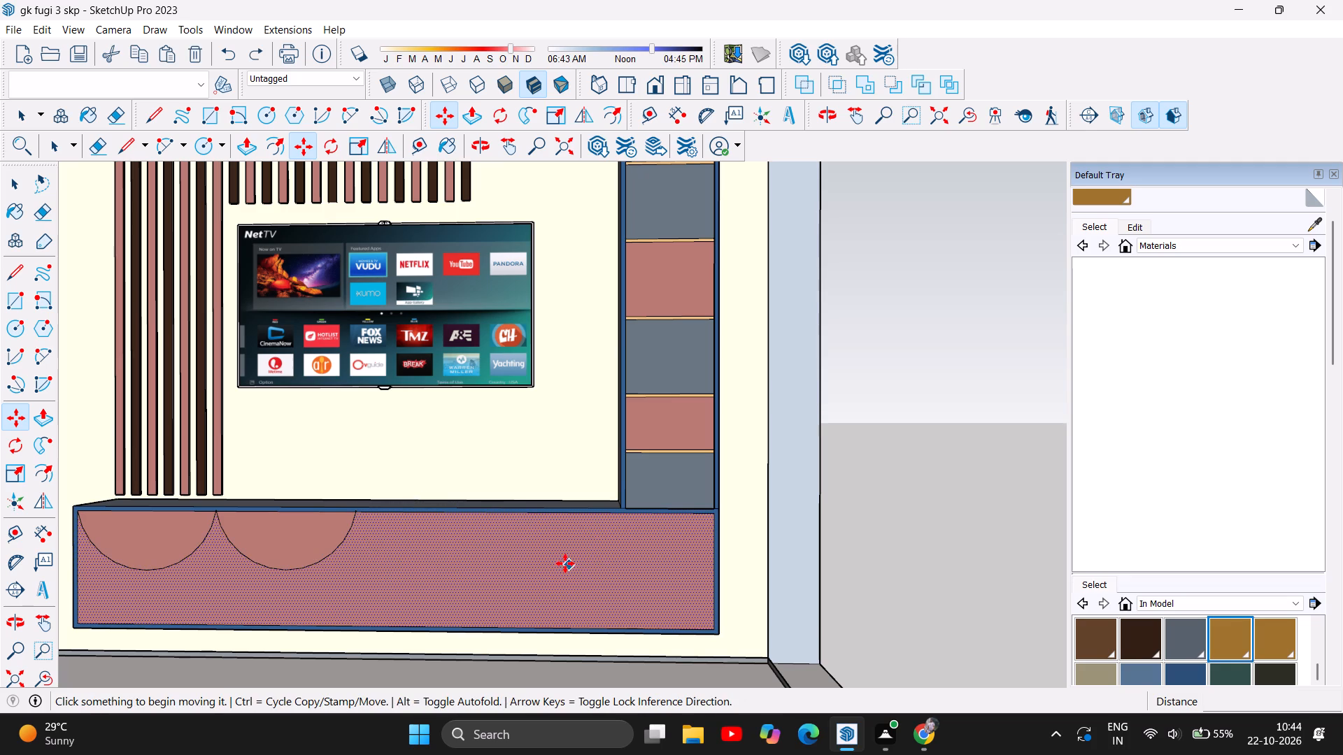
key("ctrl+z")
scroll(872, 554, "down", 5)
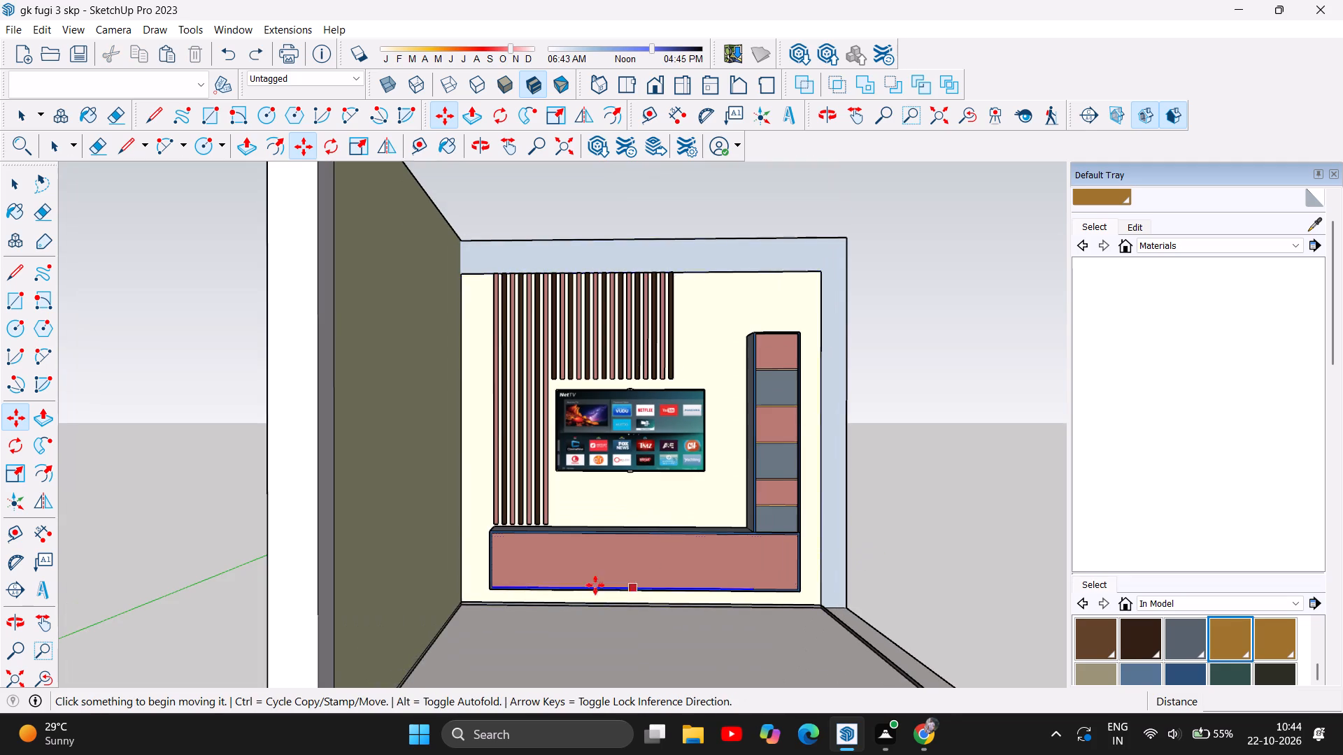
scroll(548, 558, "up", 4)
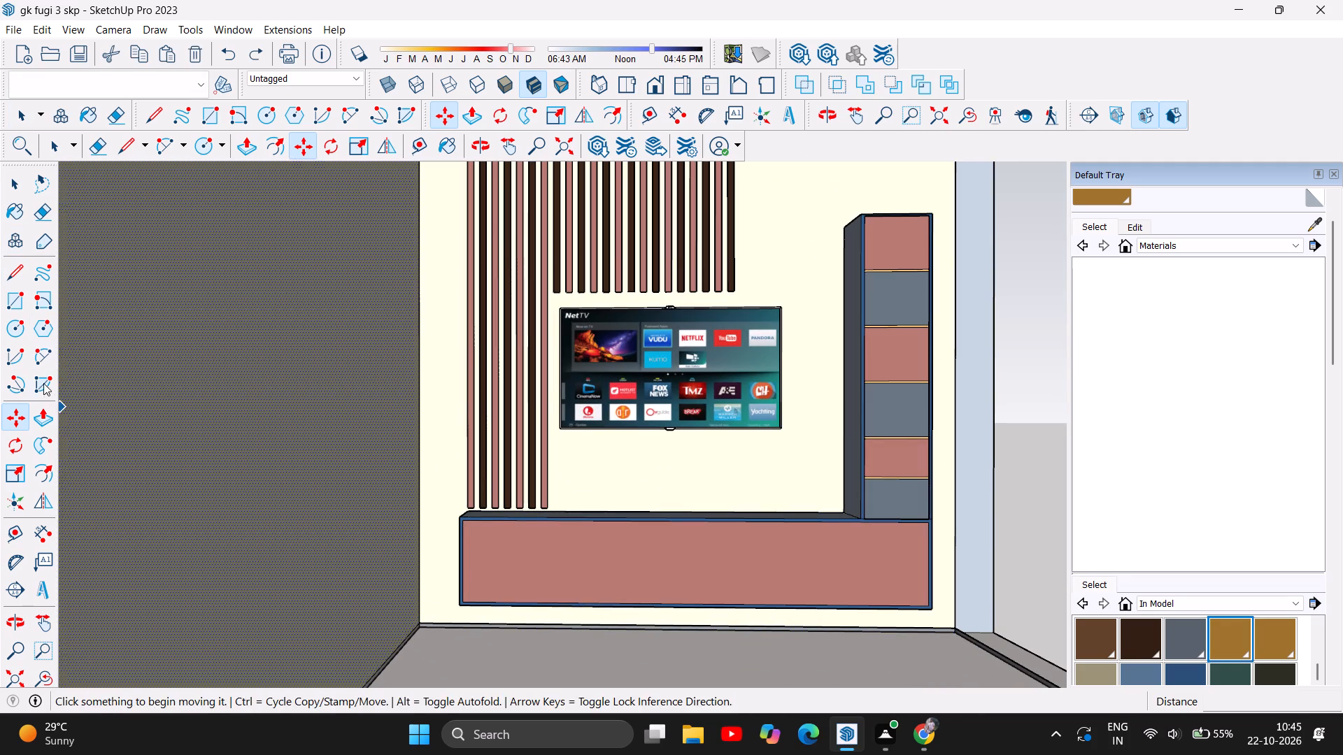
Draw an arc with about a 5 3/4" bulge from the cabinet front's upper-left corner down to its bottom edge.
left_click(43, 361)
scroll(565, 485, "up", 3)
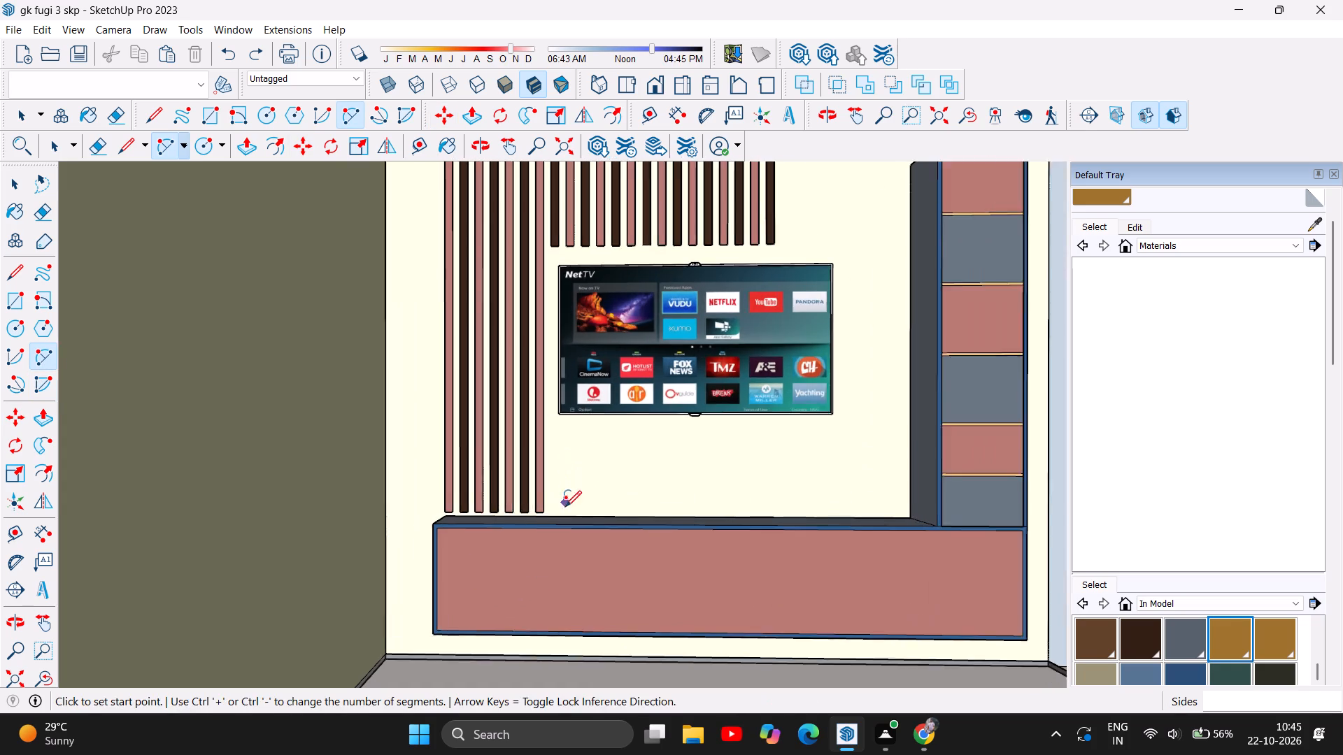
scroll(438, 575, "up", 4)
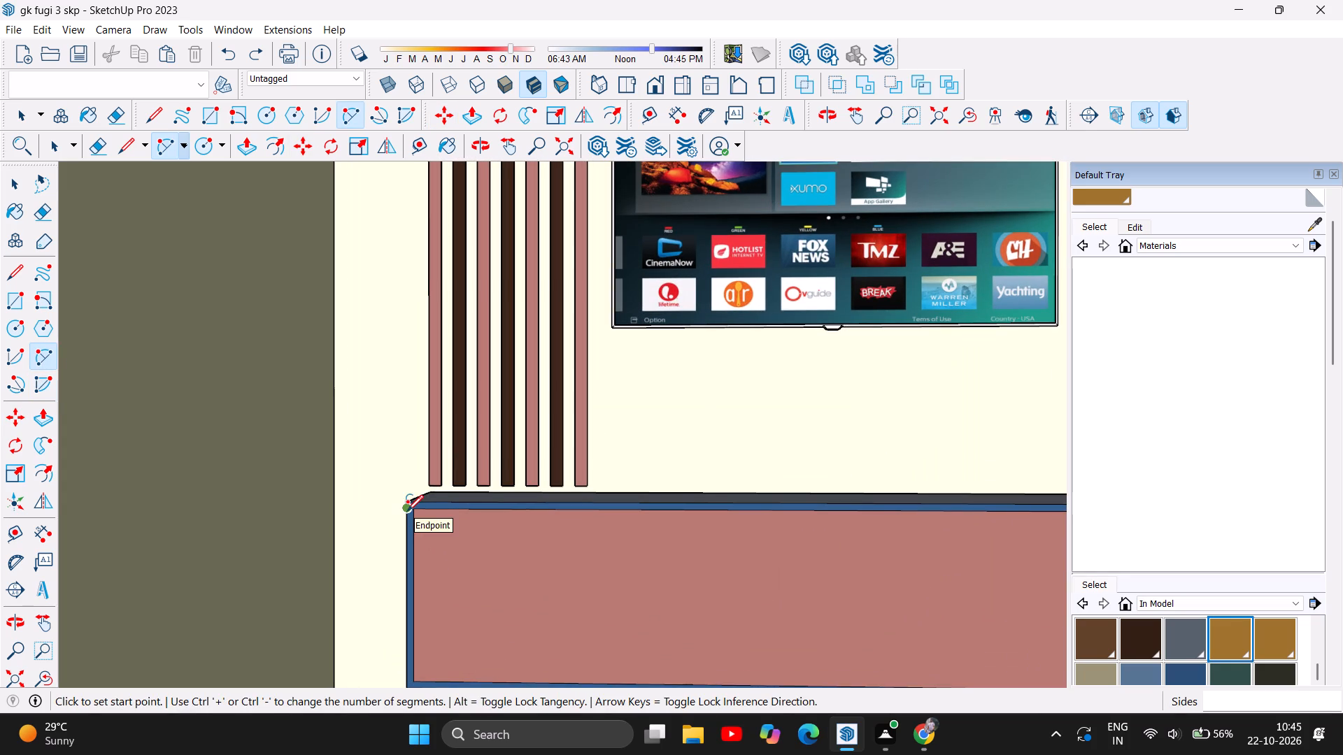
left_click(413, 511)
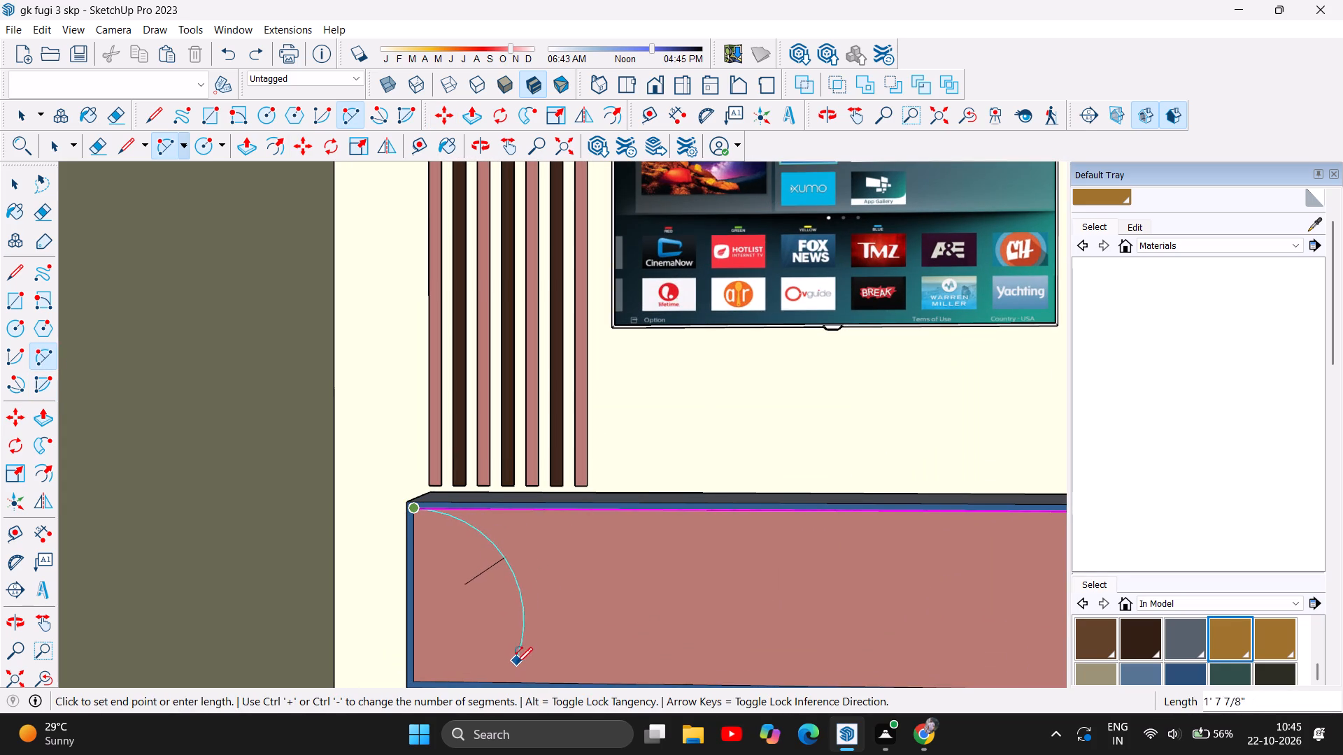
left_click(528, 681)
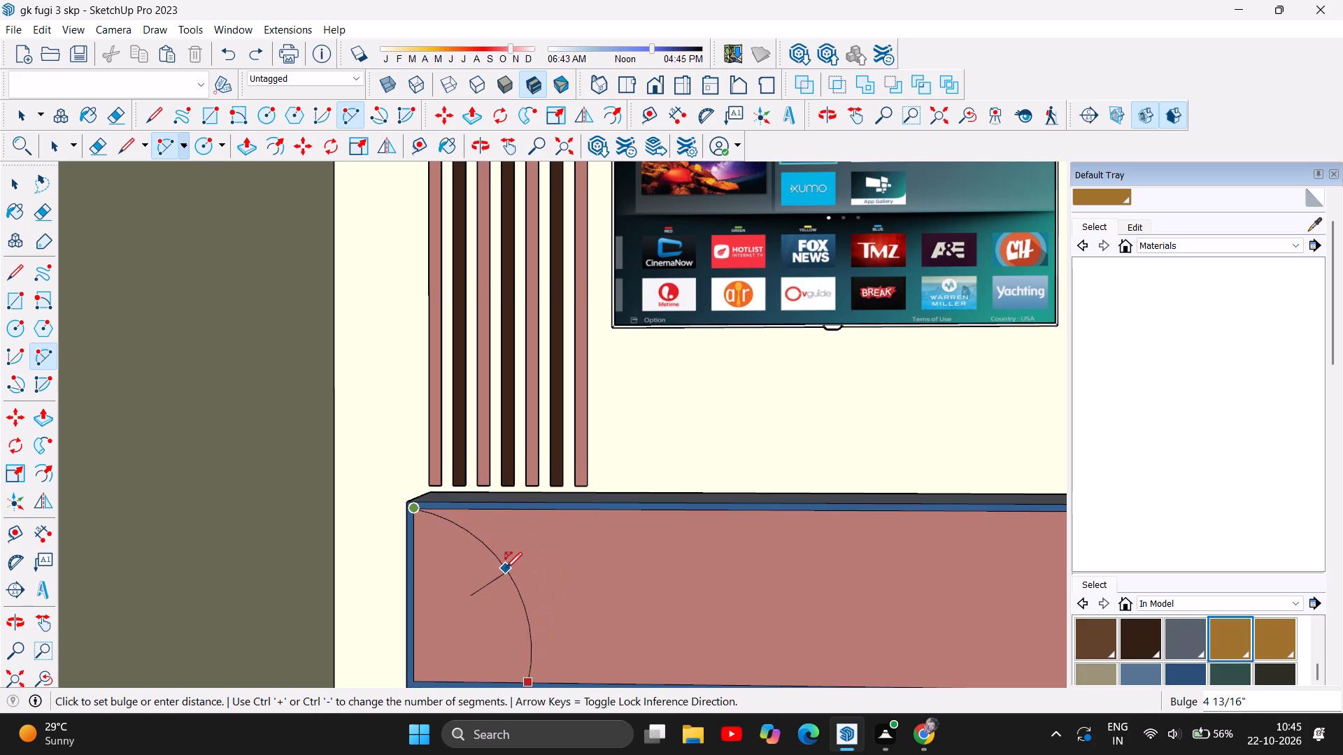
left_click(512, 563)
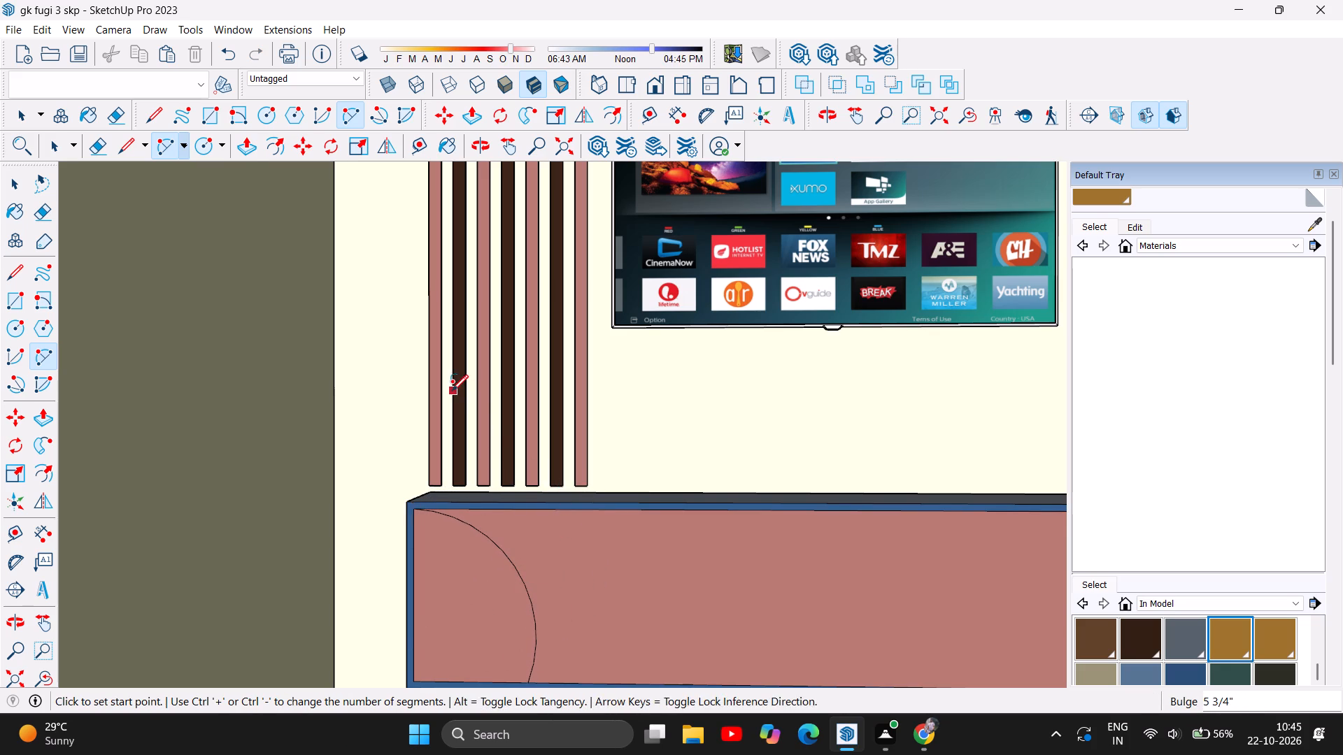
Copy the arc and paste a second and third arc along the cabinet front, each beginning above the previous arc's lower end.
scroll(452, 391, "down", 5)
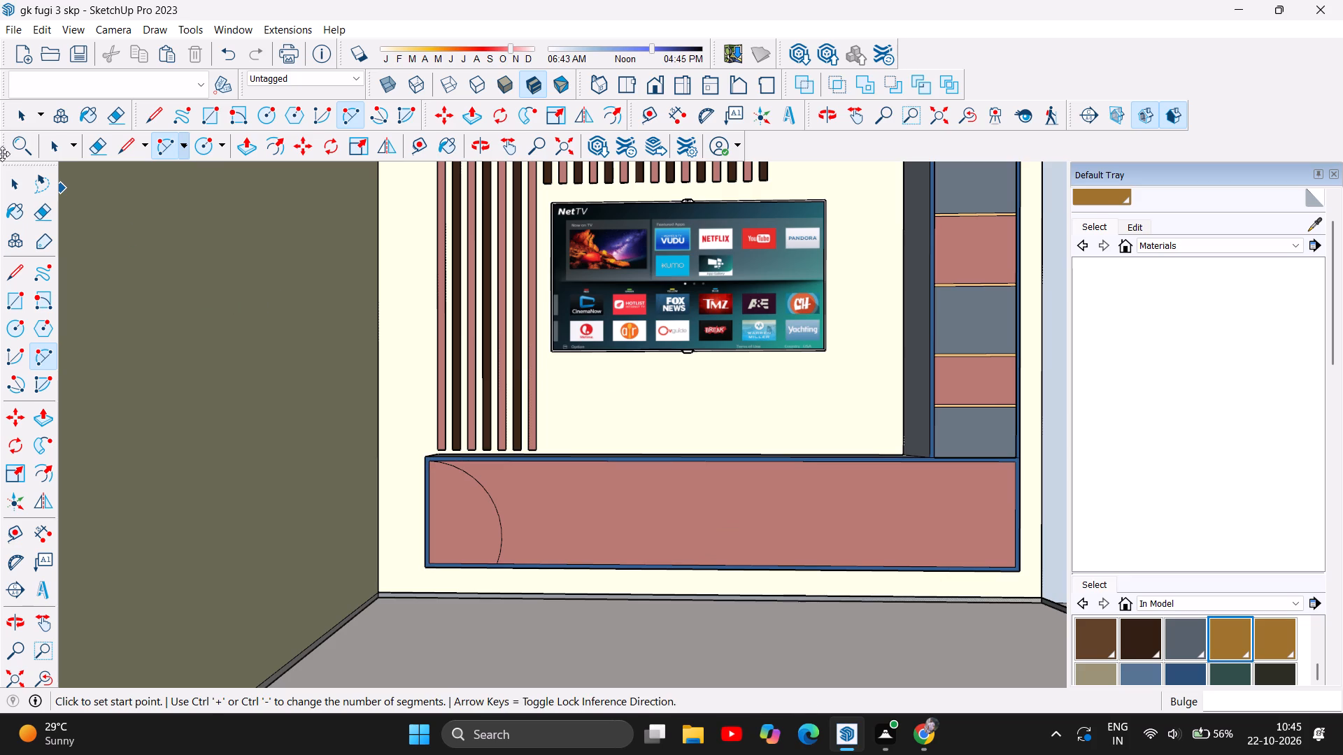
left_click(20, 182)
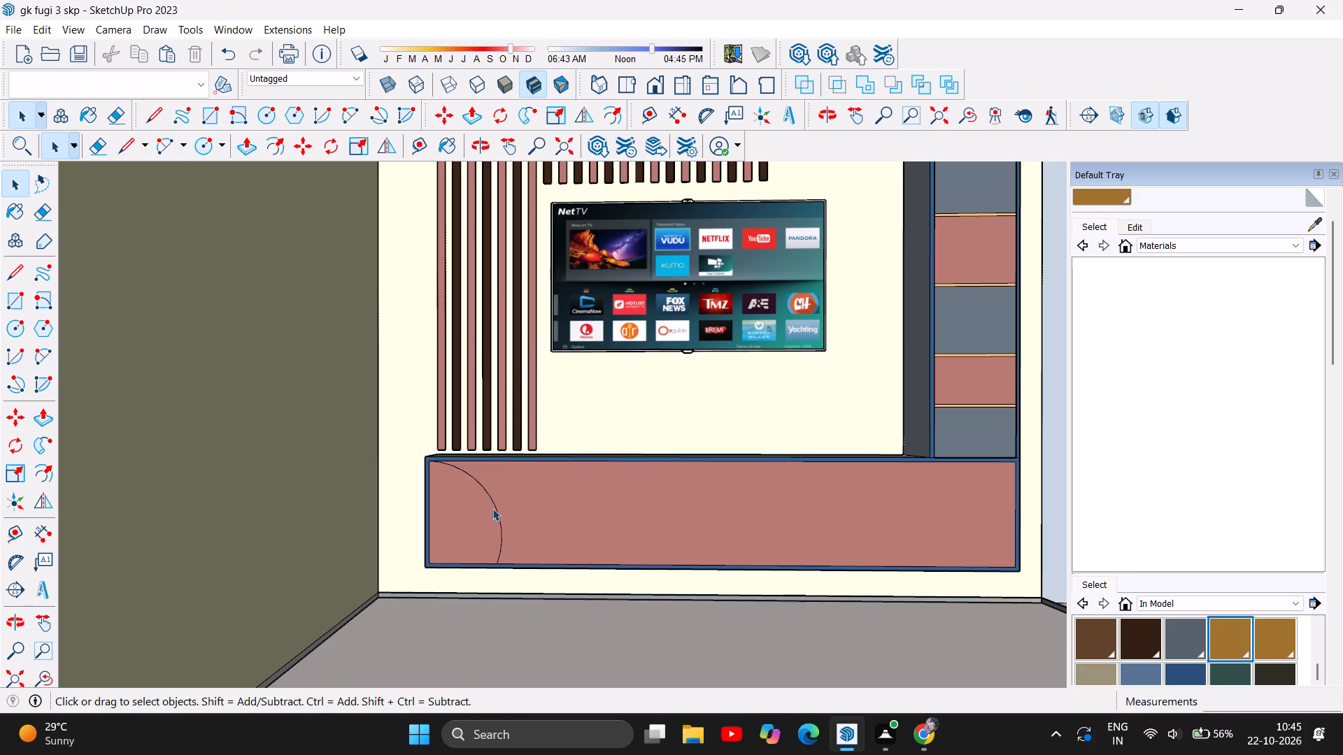
left_click(497, 511)
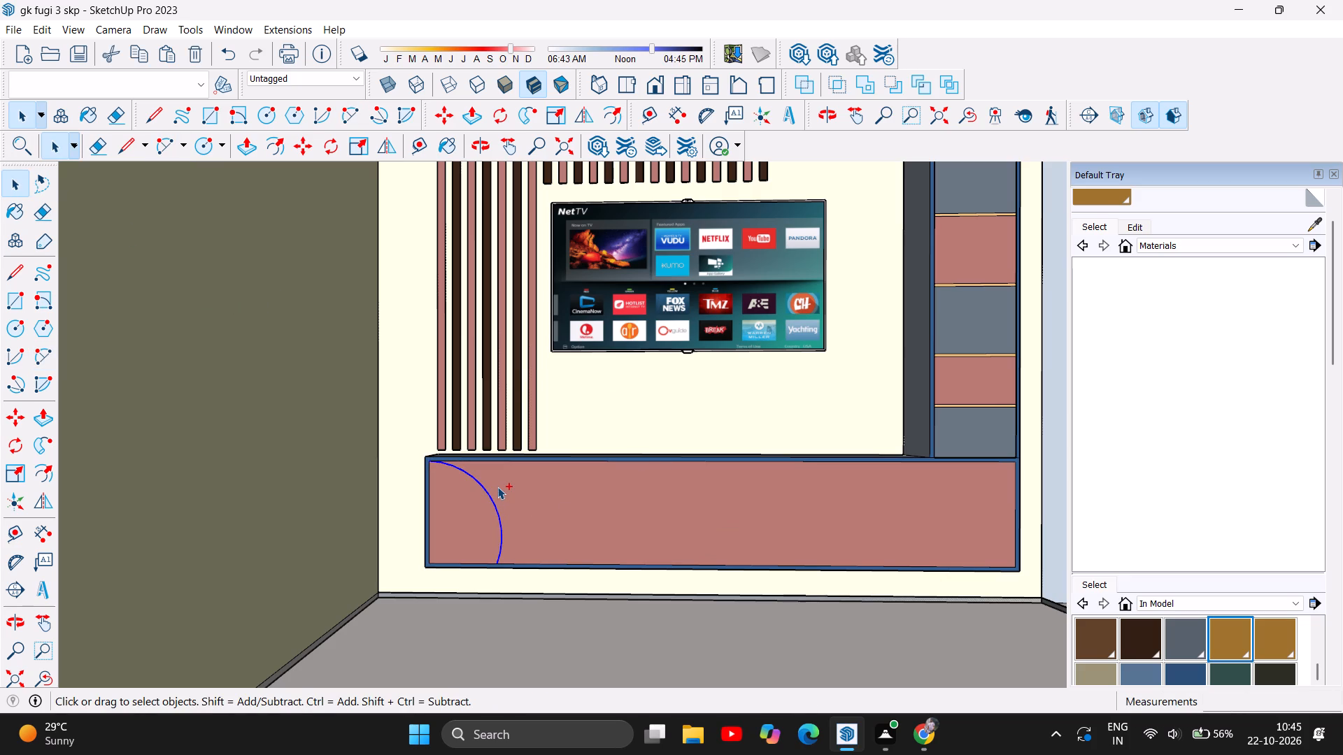
key("ctrl+c")
key("ctrl+v")
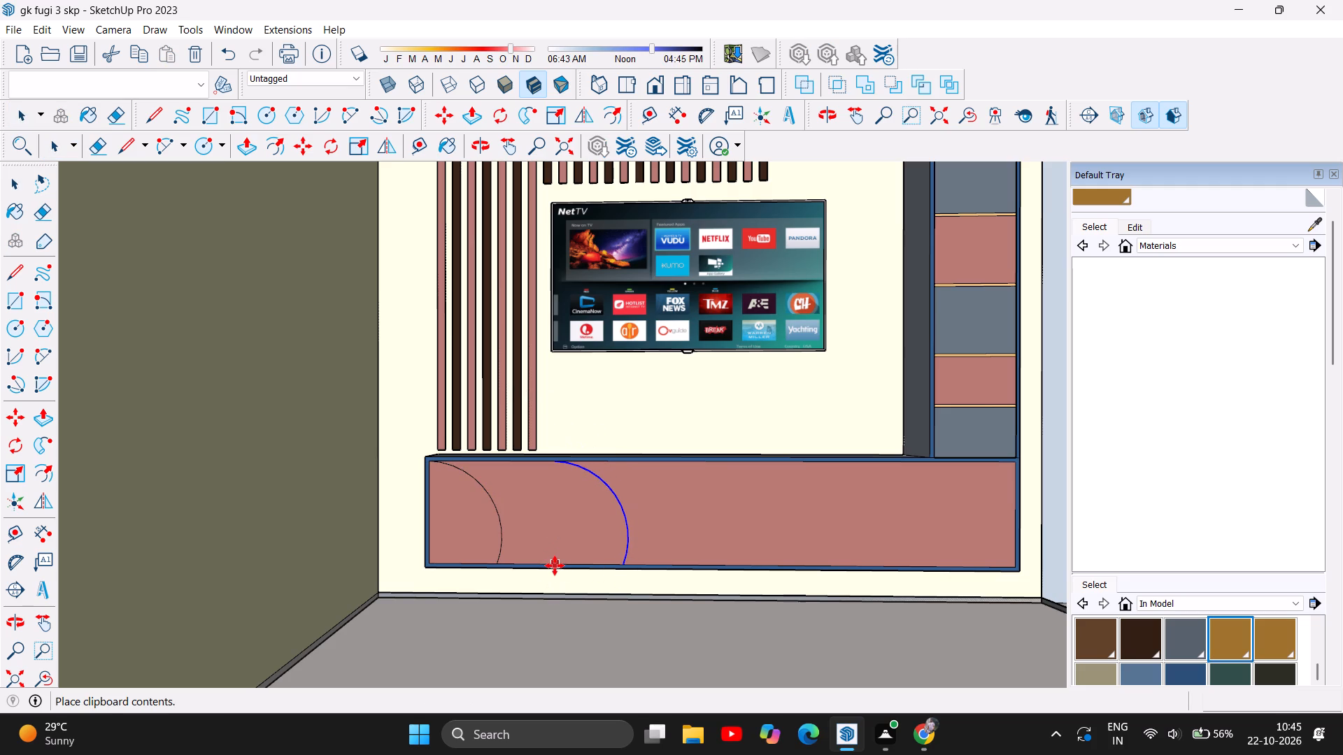
left_click(508, 566)
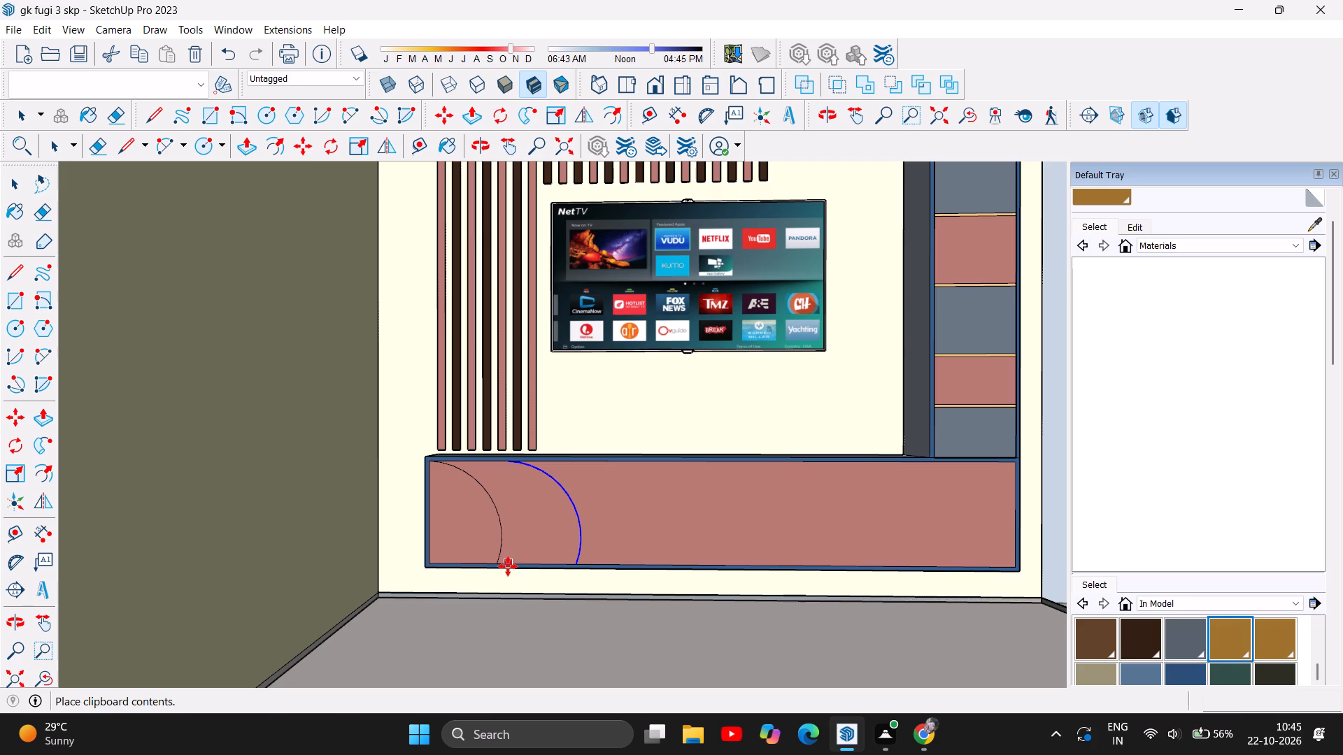
key("ctrl+v")
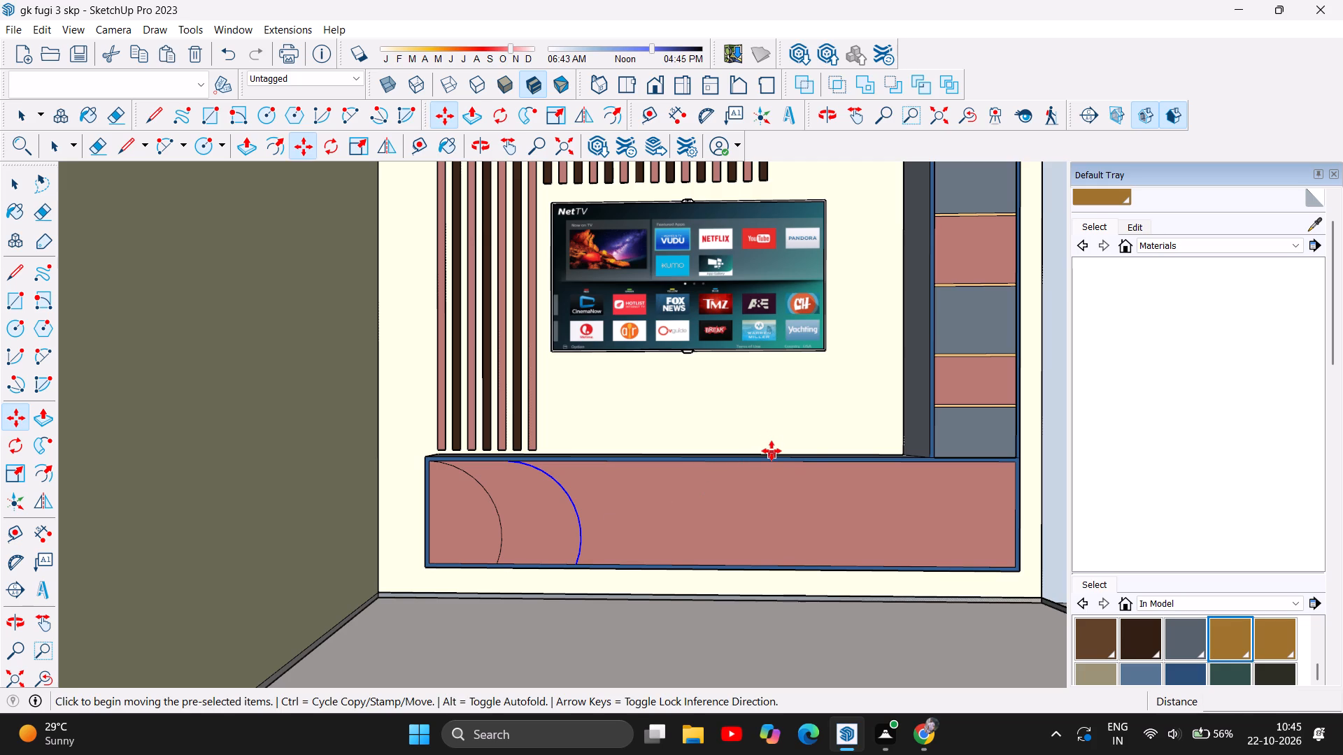
left_click(574, 559)
Paste a fourth and fifth arc on the cabinet front, each lined up with the lower end of the preceding arc.
scroll(526, 462, "down", 5)
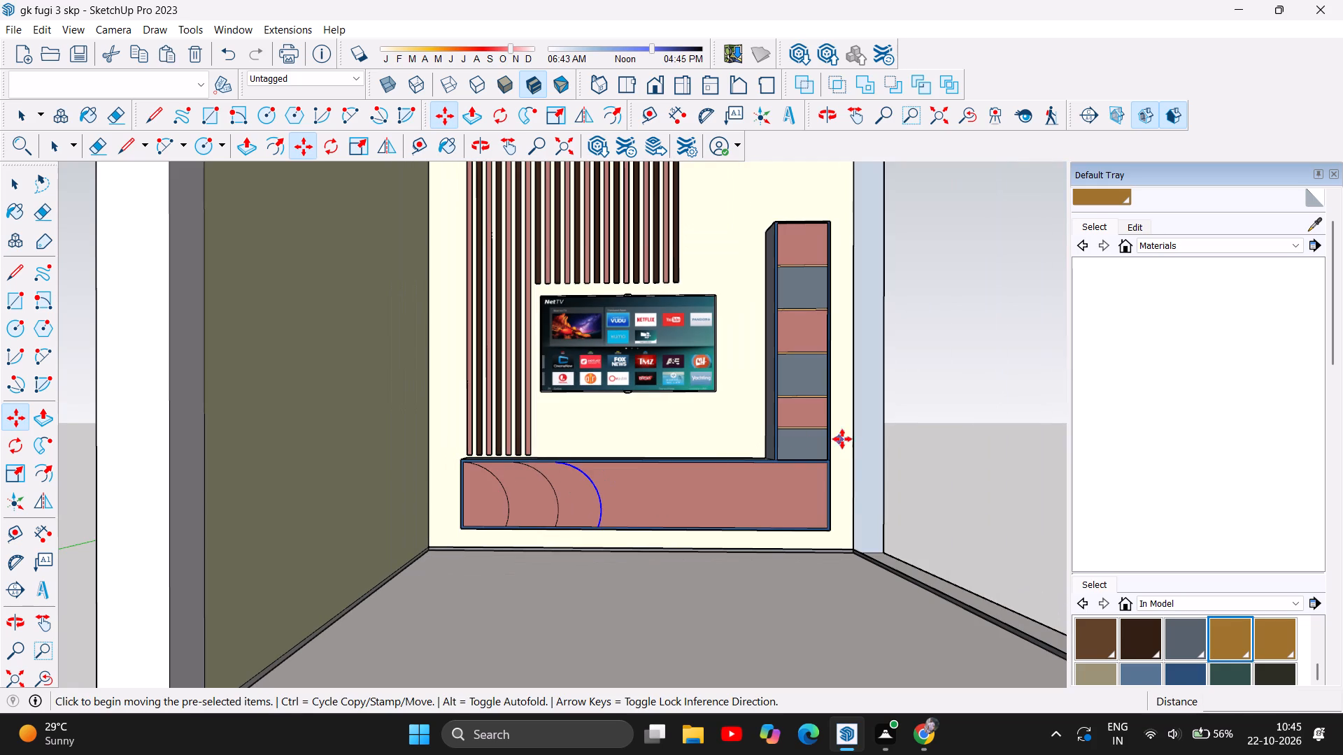
scroll(771, 522, "up", 5)
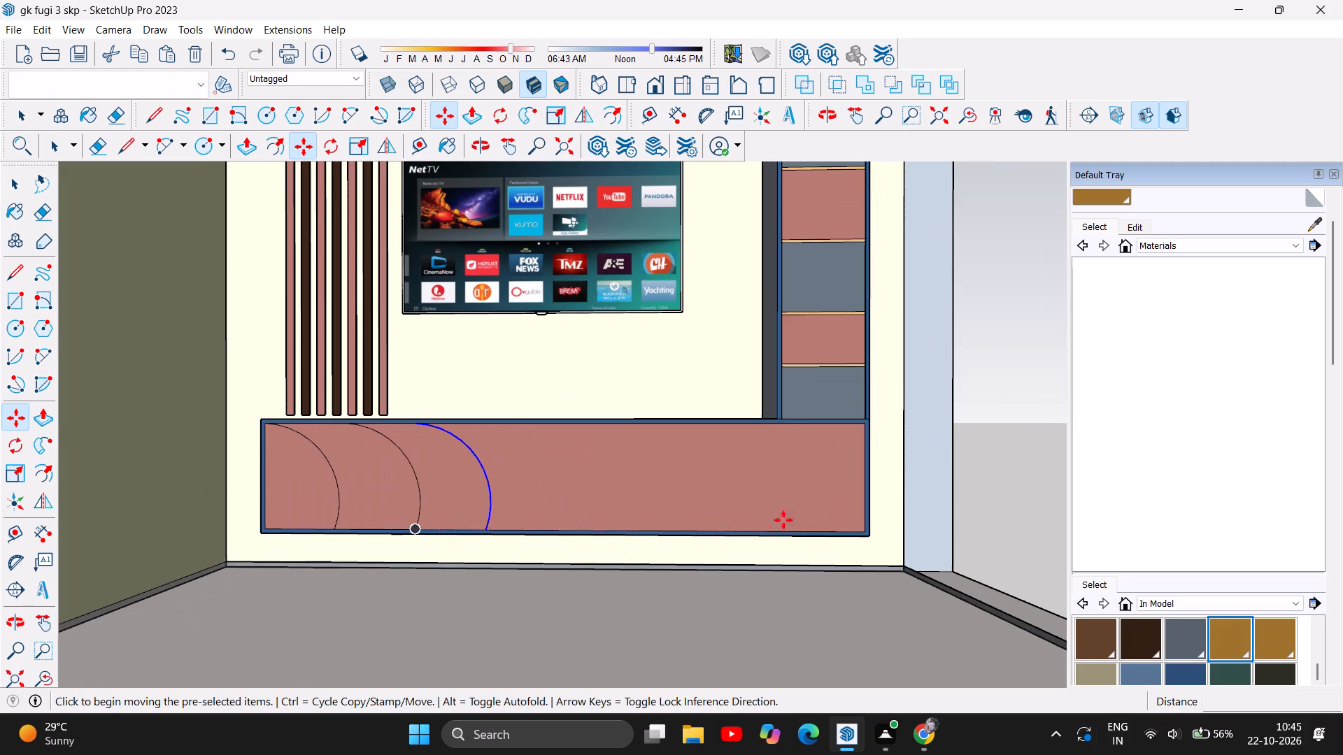
key("ctrl+v")
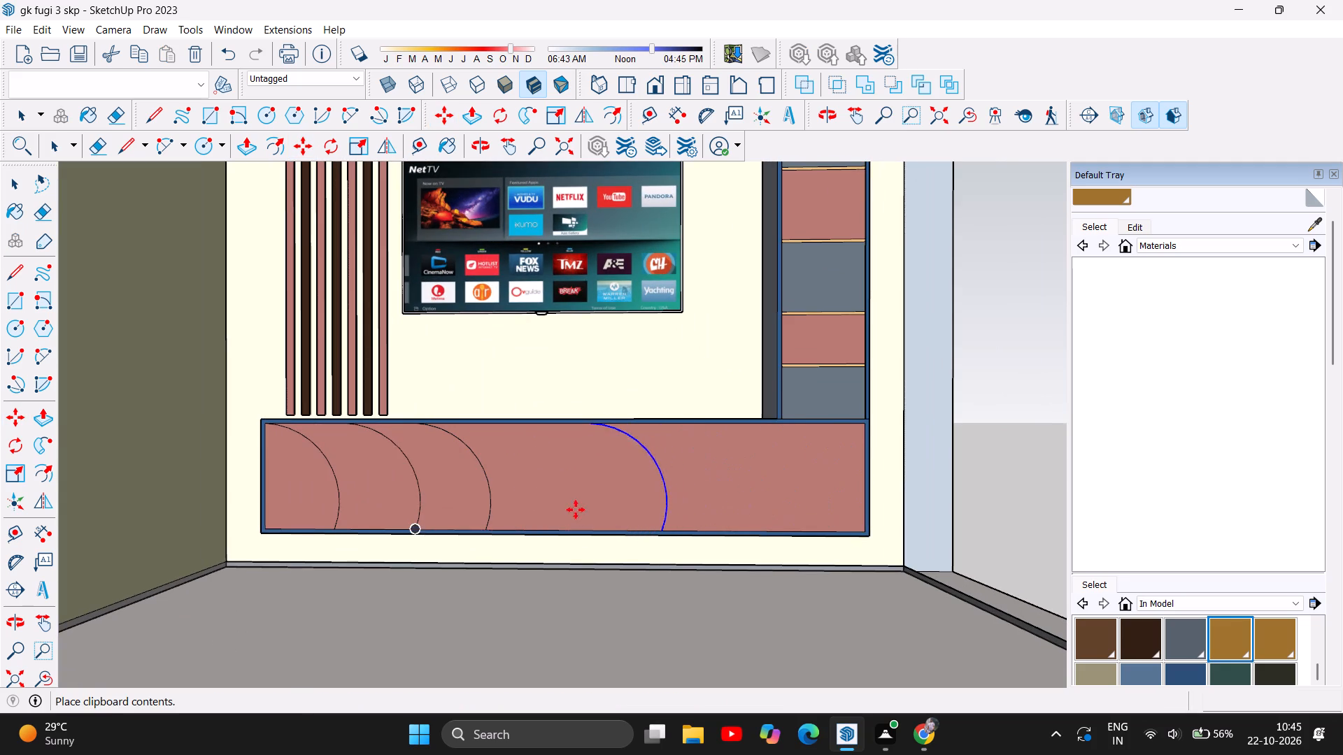
left_click(491, 528)
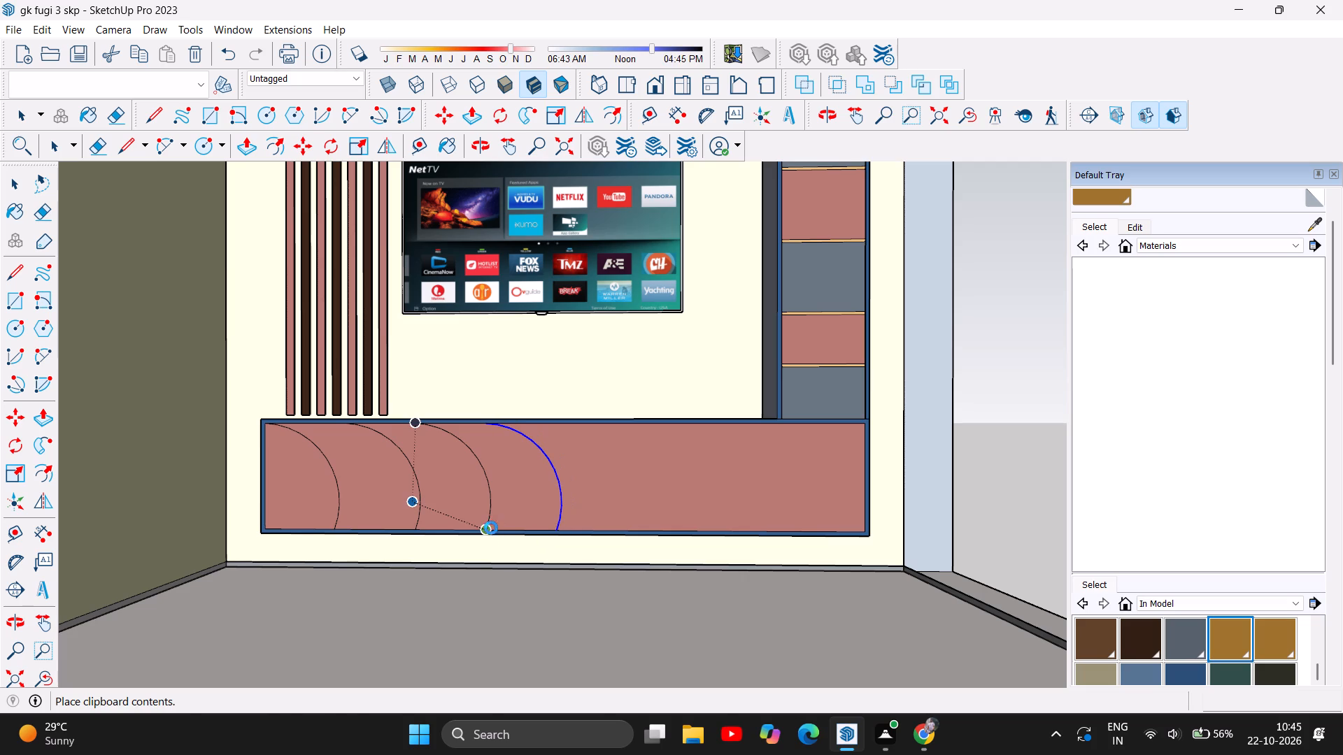
scroll(718, 458, "down", 5)
scroll(935, 462, "up", 1)
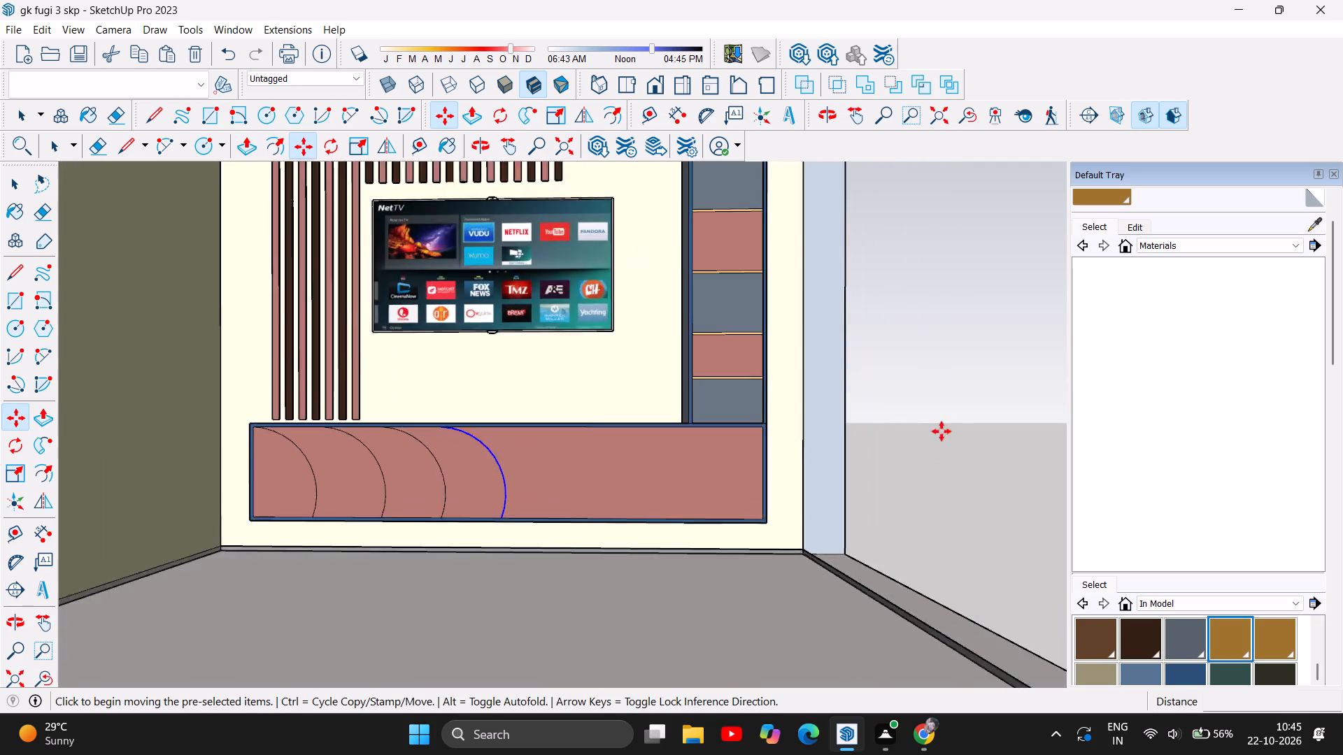
scroll(941, 431, "up", 2)
scroll(950, 394, "down", 3)
scroll(709, 432, "up", 1)
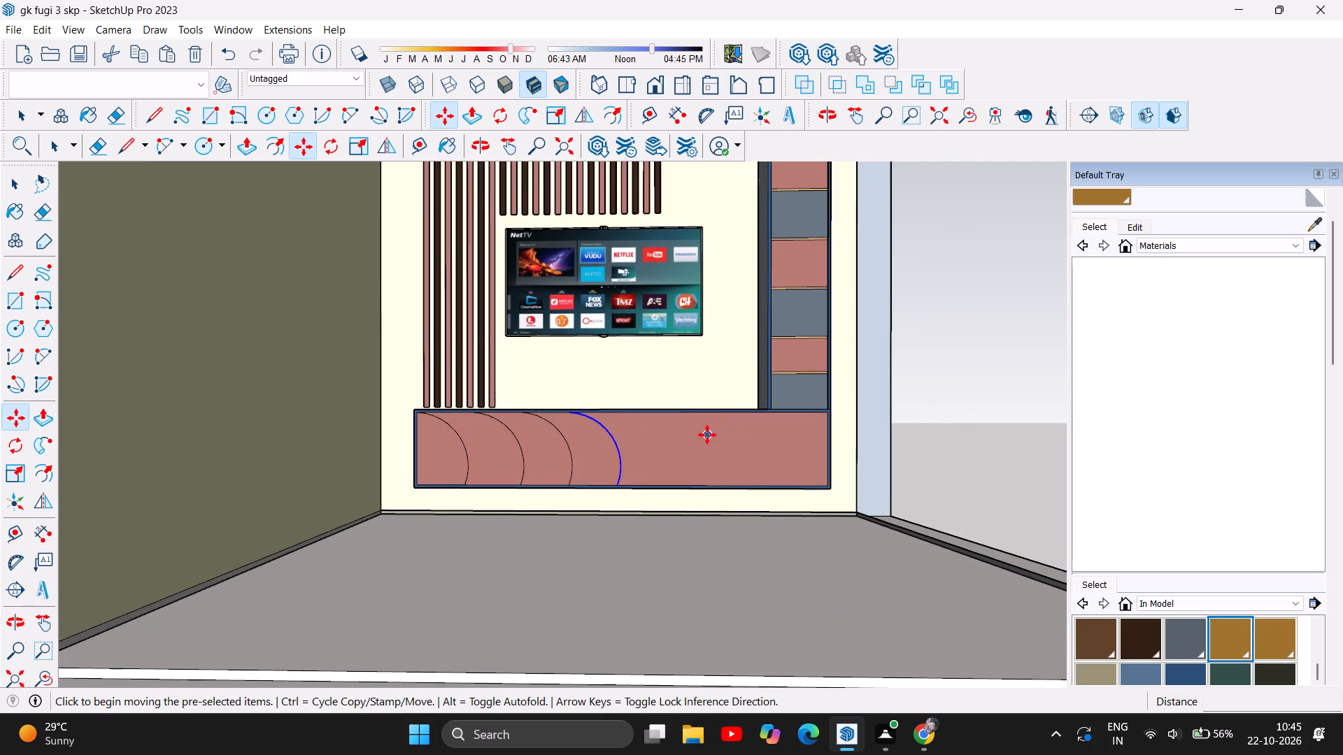
scroll(707, 435, "up", 3)
key("ctrl+v")
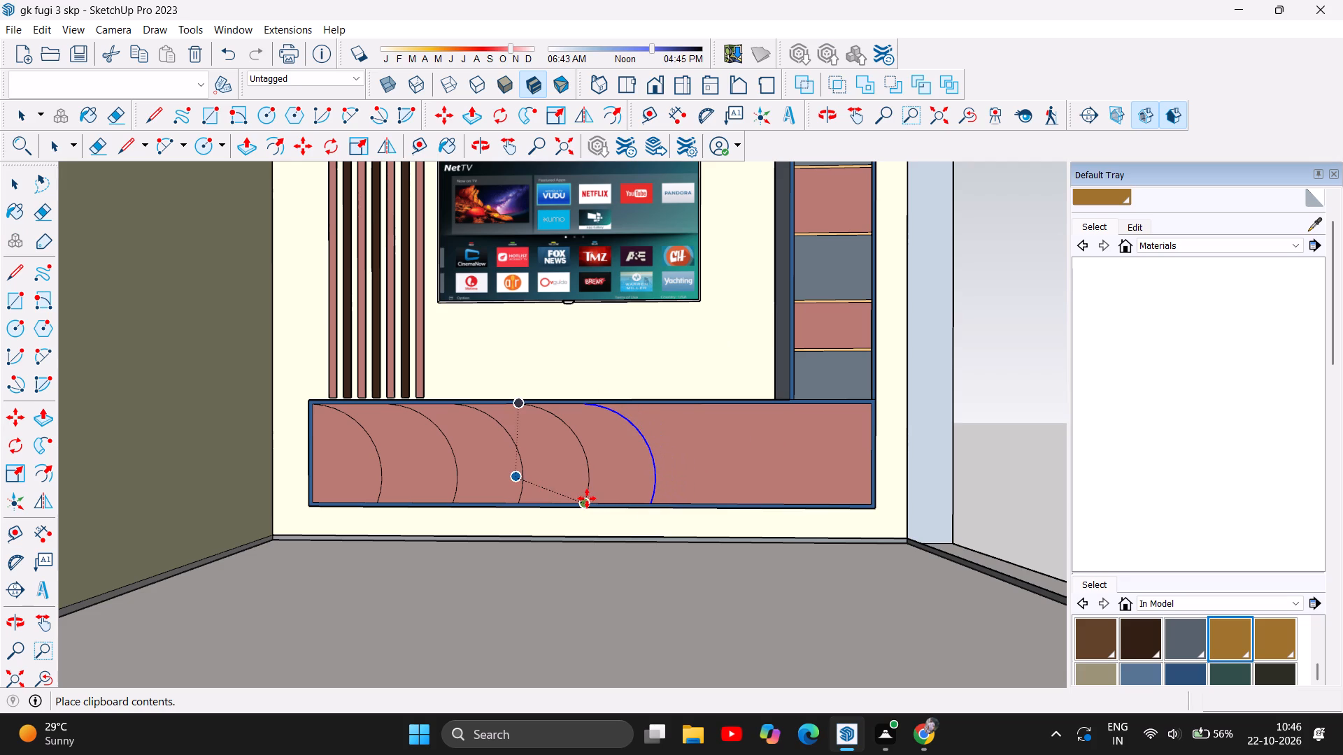
left_click(587, 498)
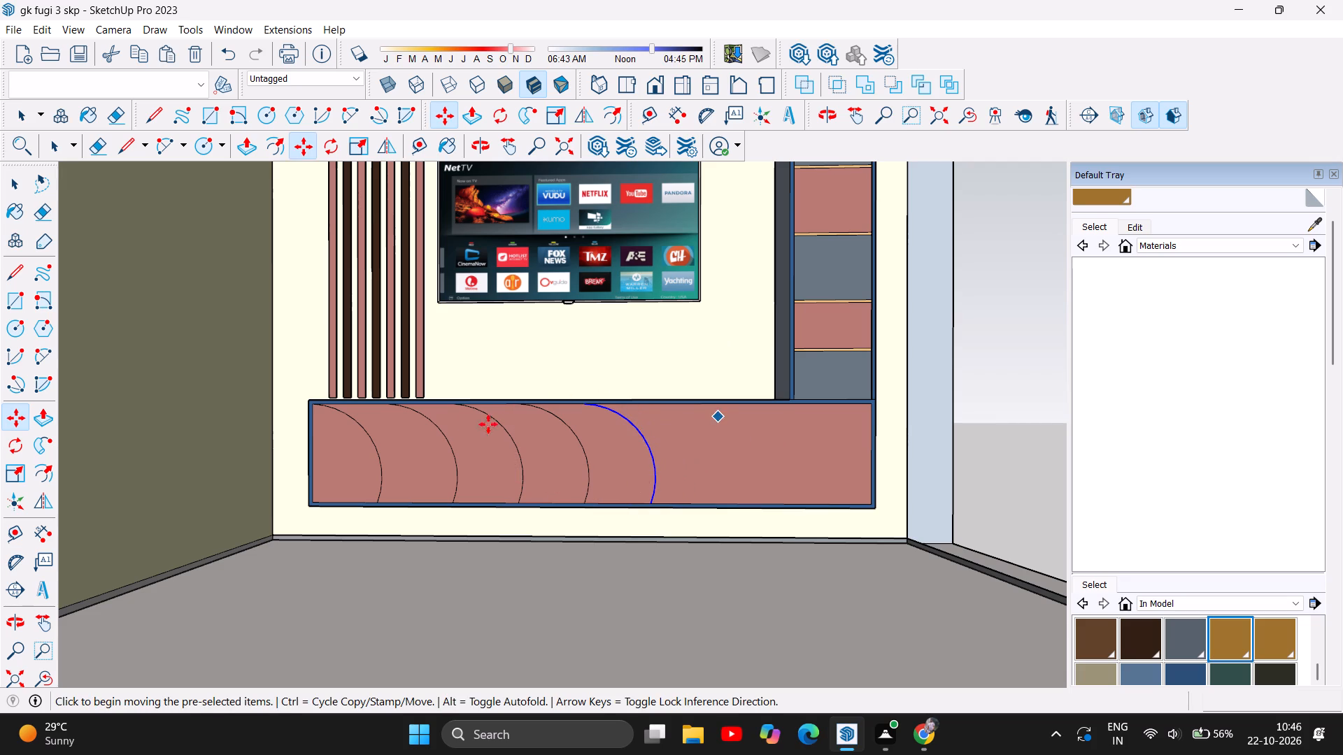
Paste three more arcs to continue the row to the cabinet front's right end, and clear the selection.
scroll(469, 426, "down", 5)
scroll(747, 365, "up", 4)
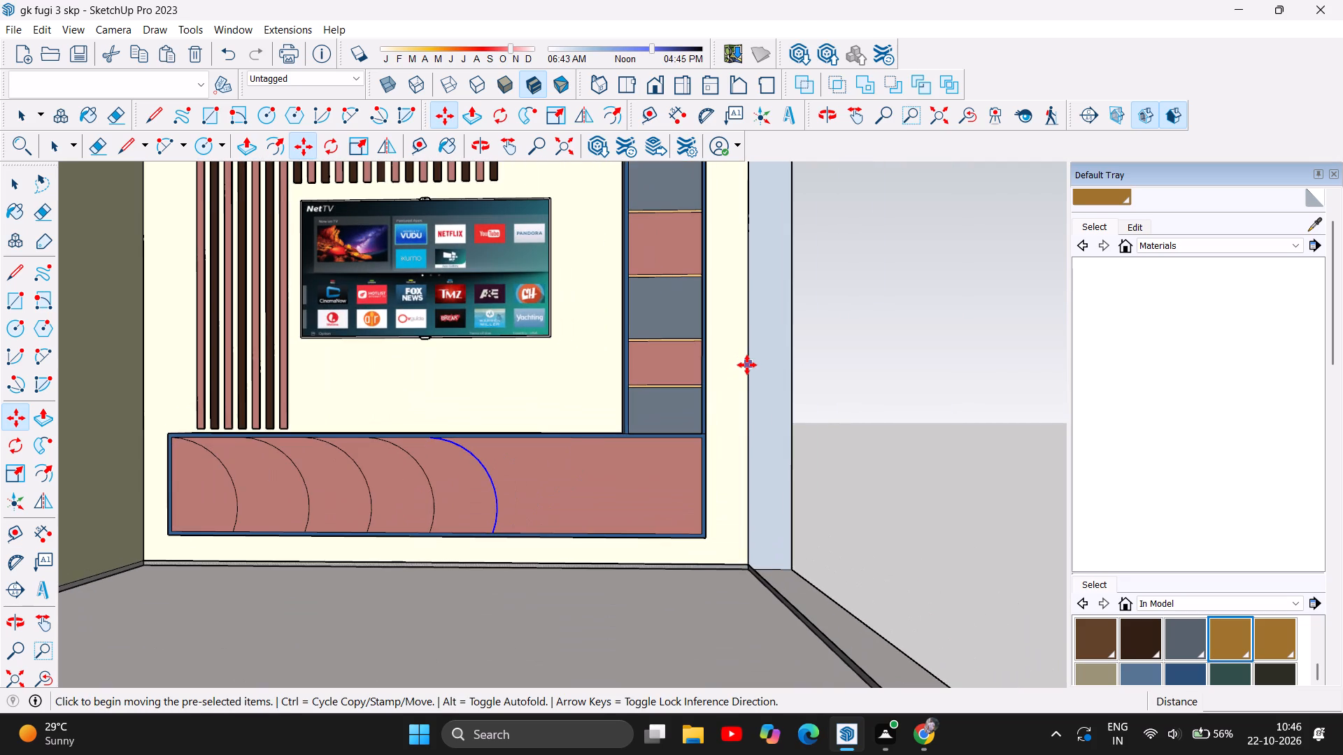
key("ctrl+v")
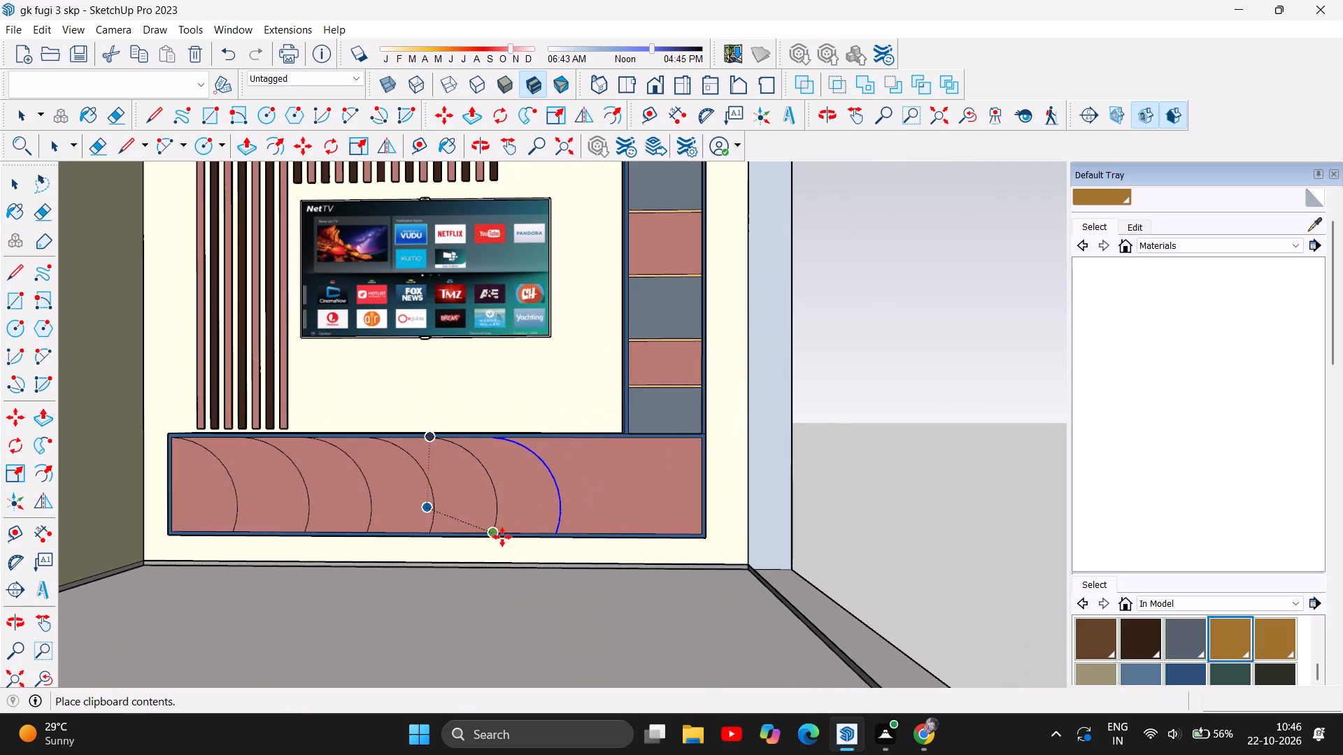
left_click(495, 534)
scroll(499, 463, "down", 2)
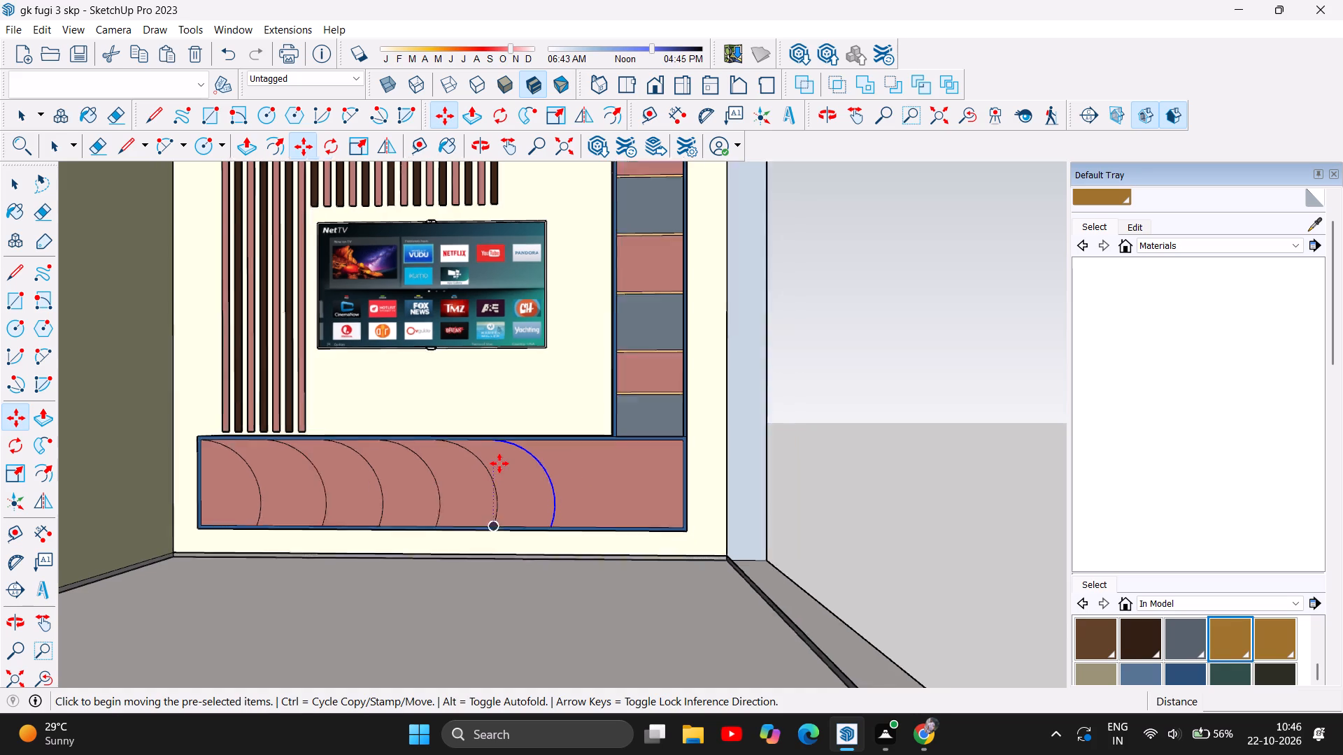
scroll(499, 463, "down", 4)
key("ctrl+v")
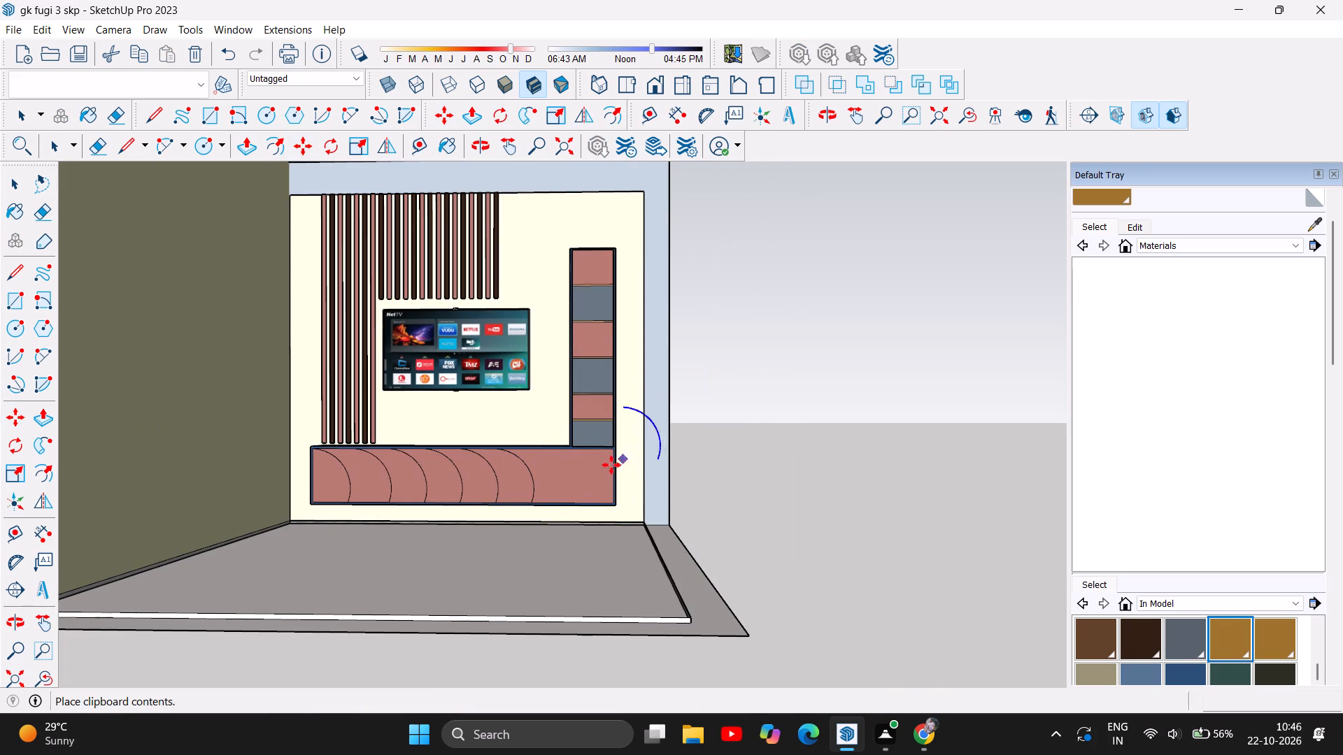
left_click(523, 501)
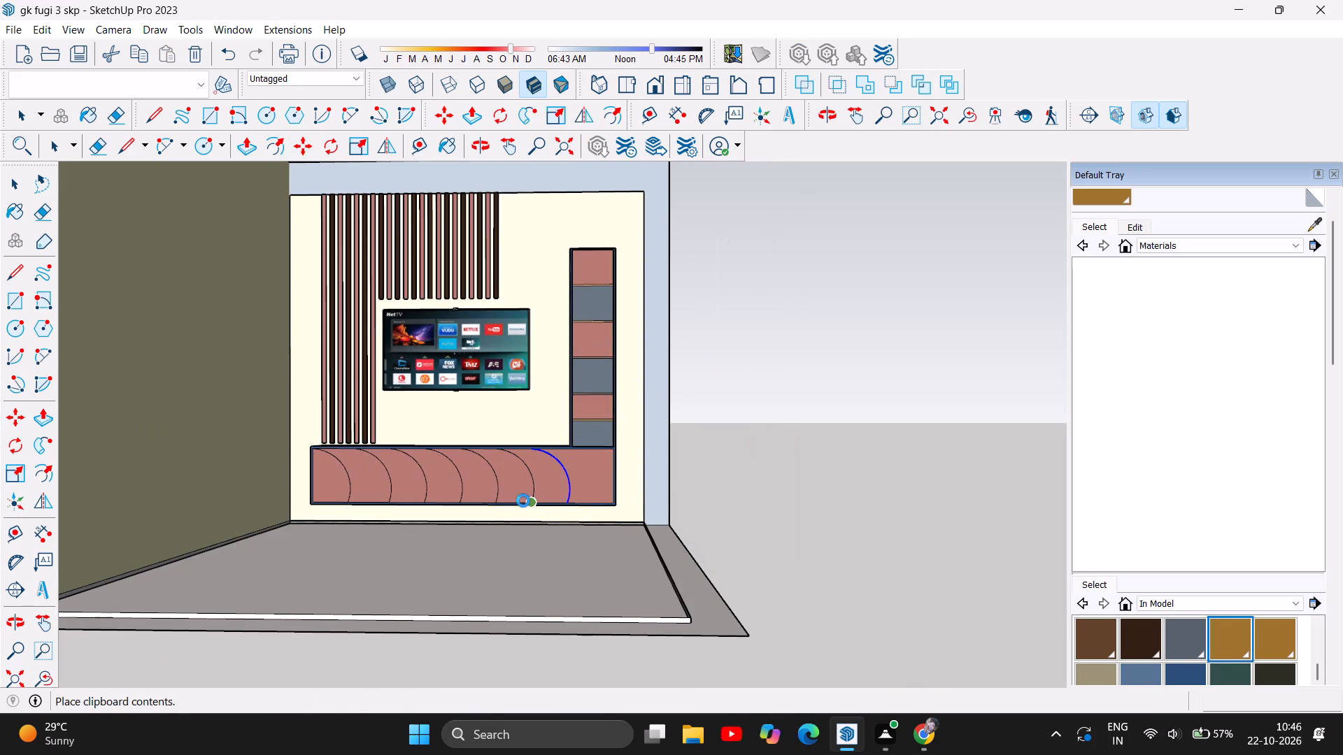
key("ctrl+v")
left_click(569, 506)
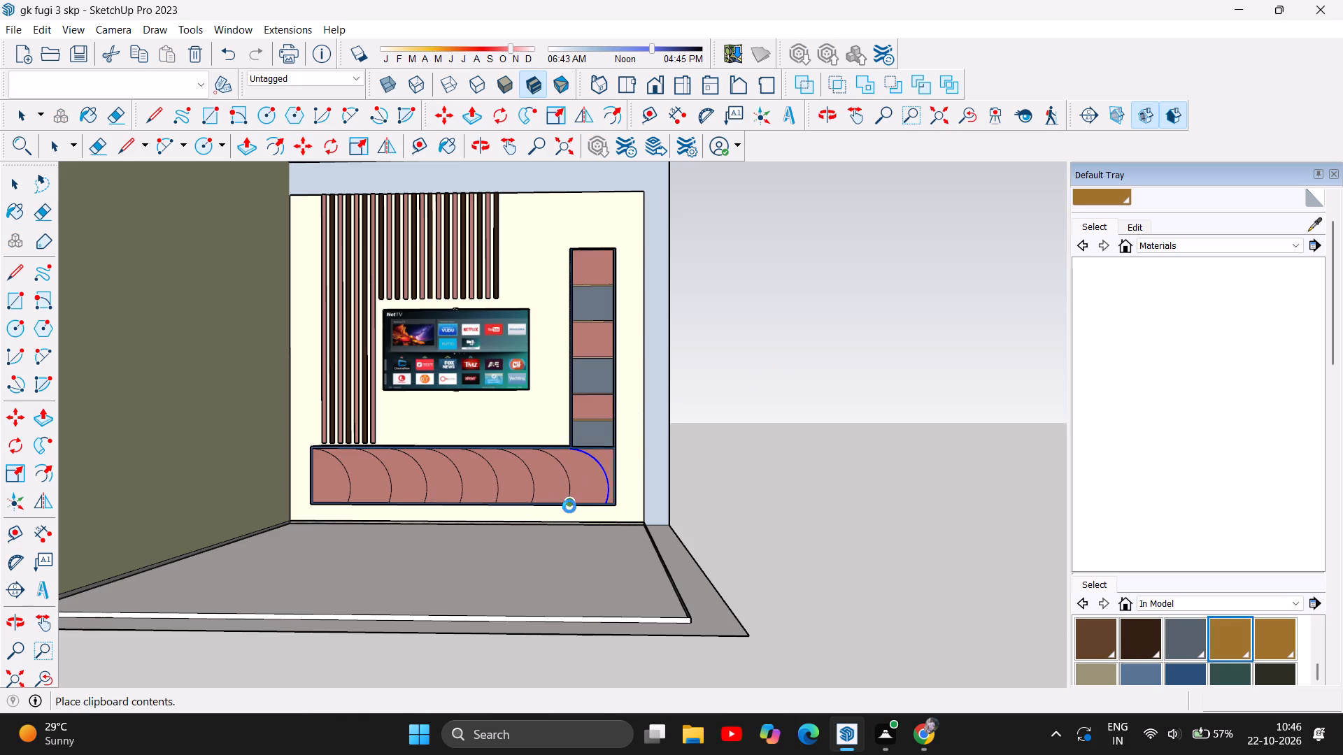
scroll(803, 427, "down", 4)
scroll(802, 426, "up", 2)
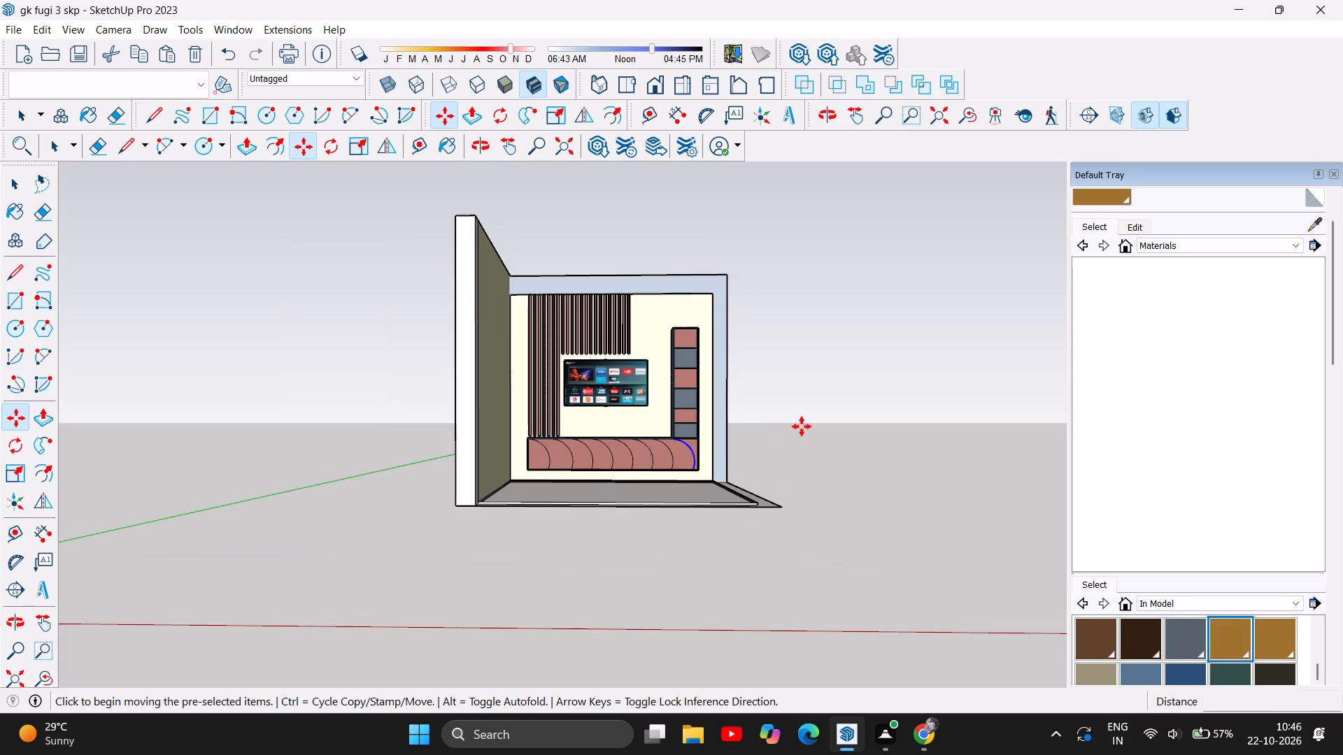
scroll(802, 426, "up", 2)
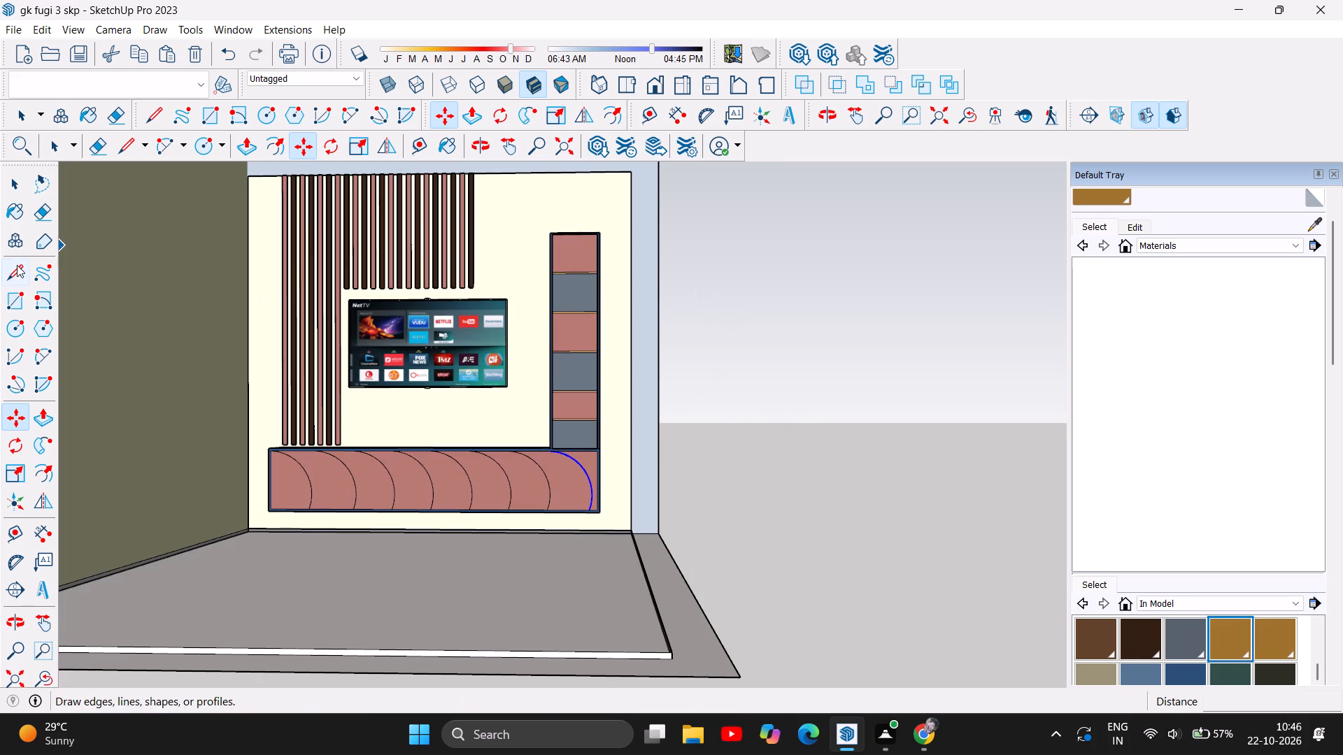
left_click(19, 186)
left_click(852, 339)
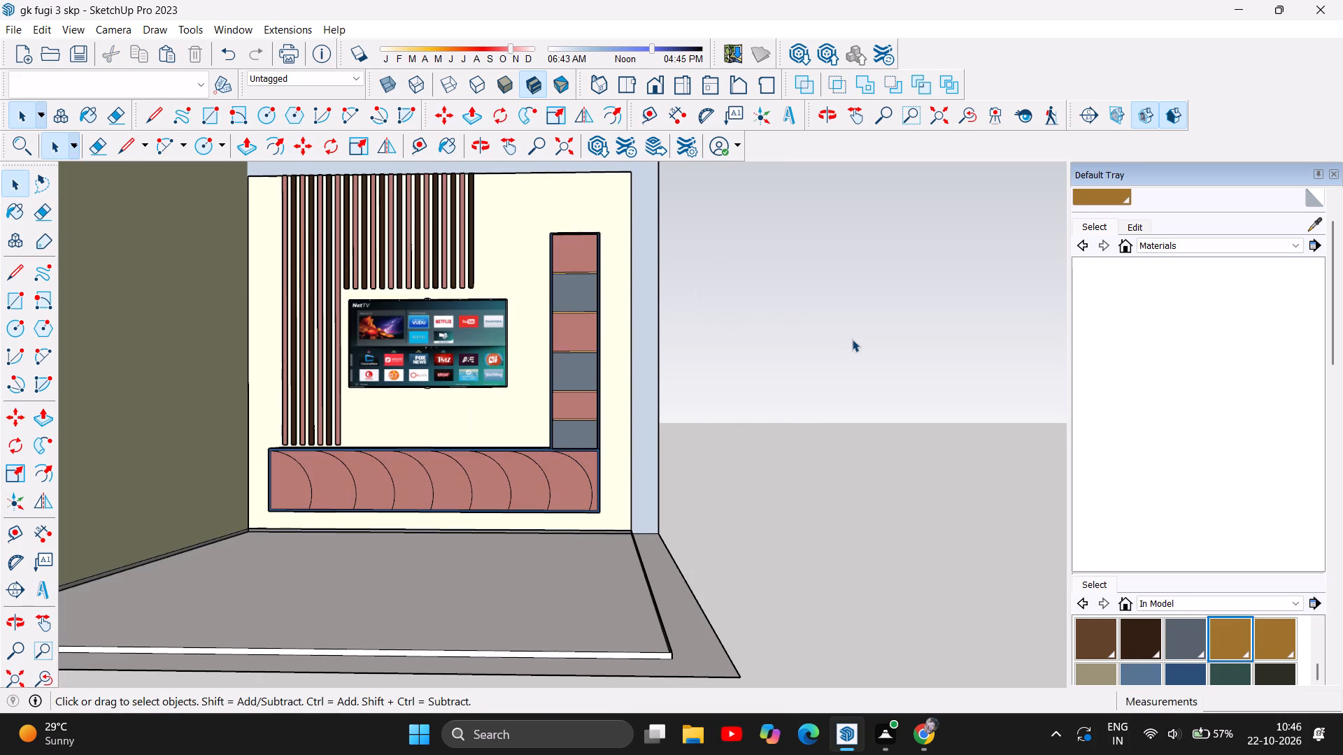
Examine the row of arcs across the base cabinet's front, up close and as a whole.
scroll(754, 601, "down", 5)
scroll(488, 514, "up", 12)
scroll(312, 515, "up", 6)
scroll(385, 485, "up", 3)
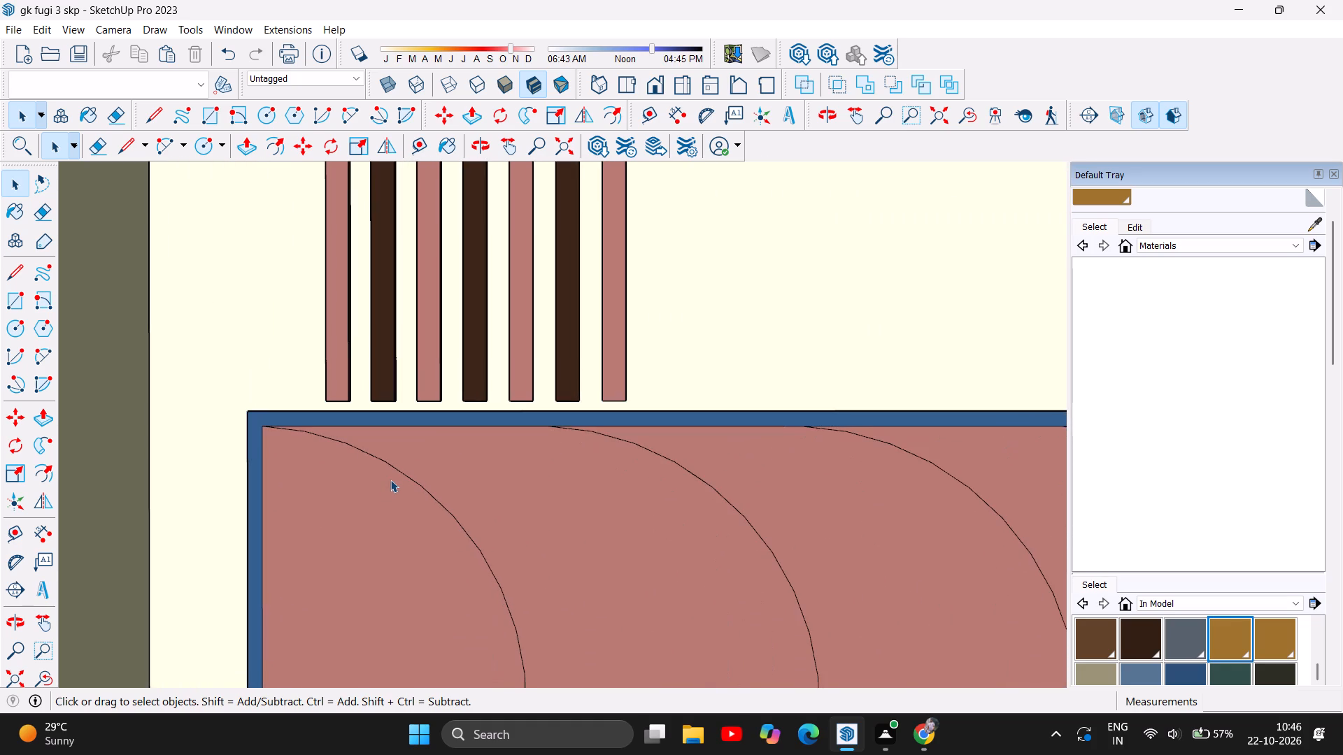
scroll(390, 478, "down", 13)
scroll(678, 517, "down", 2)
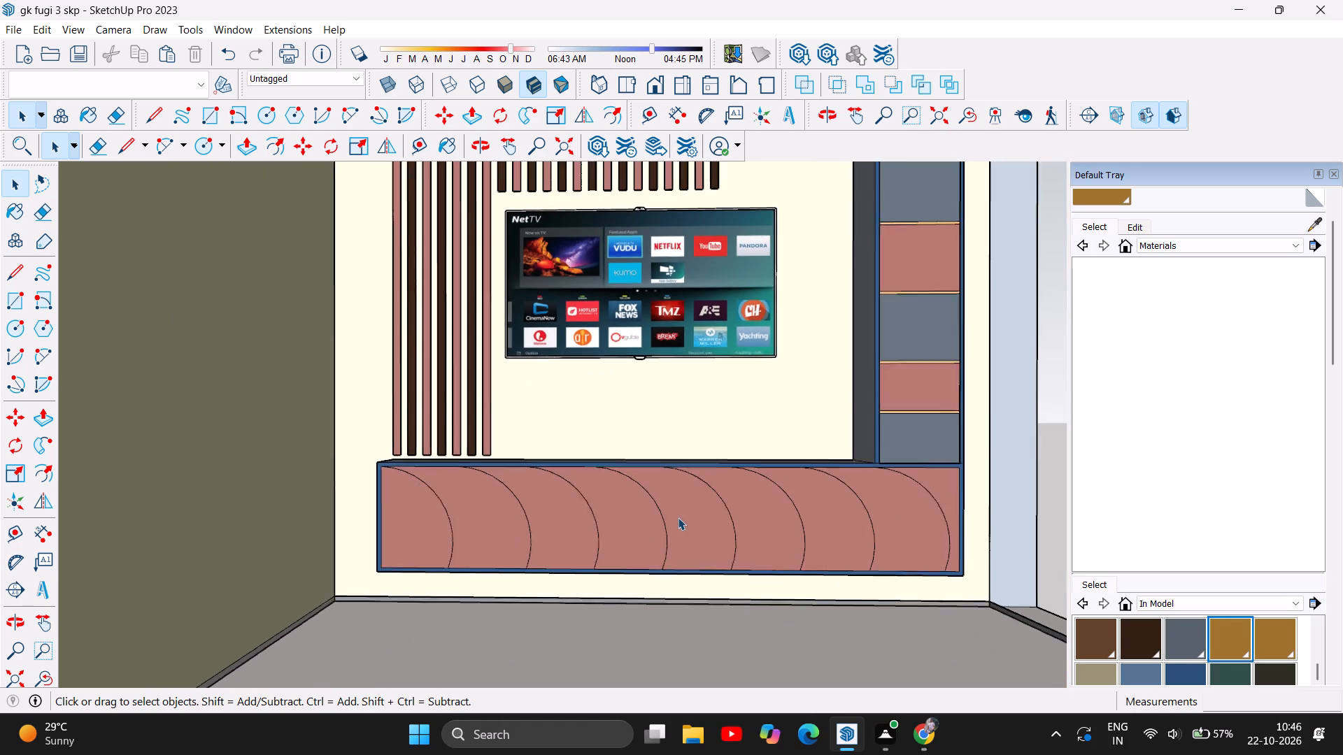
scroll(678, 517, "down", 1)
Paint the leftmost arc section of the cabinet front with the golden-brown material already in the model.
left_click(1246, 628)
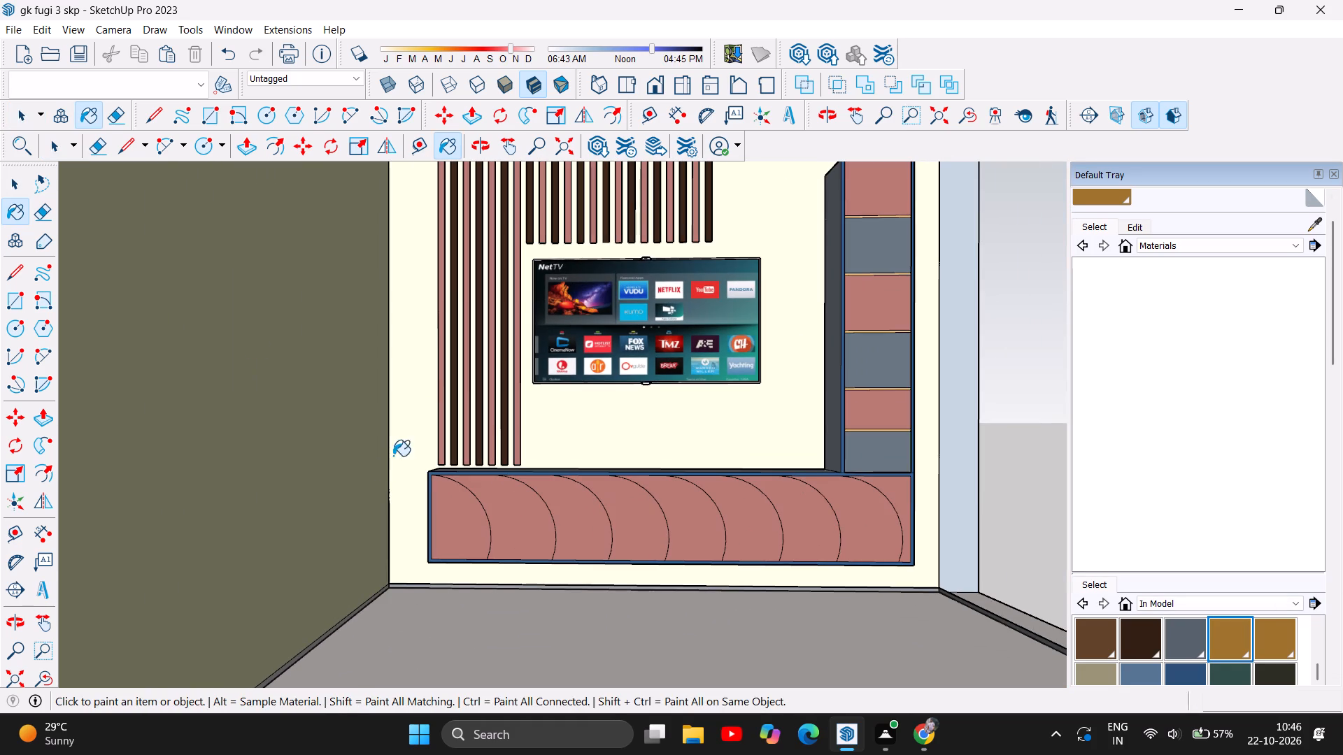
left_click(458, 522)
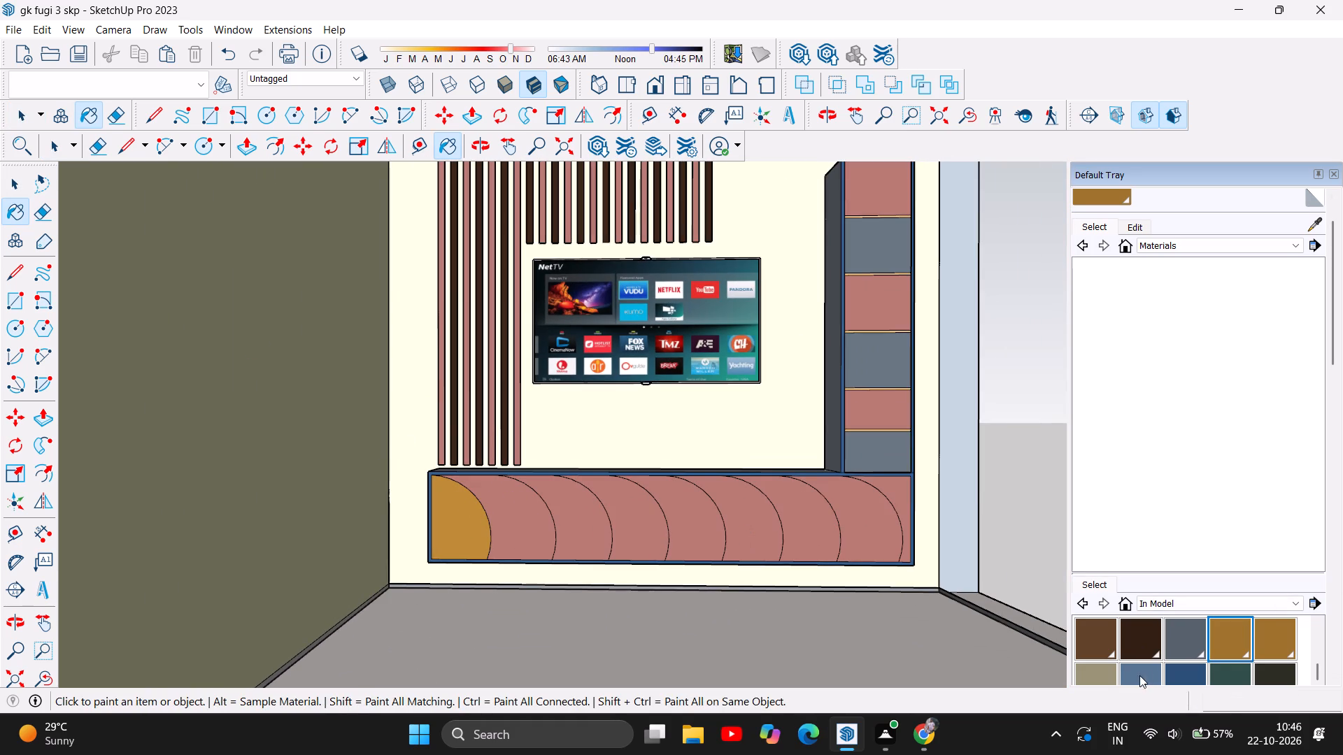
Paint the cabinet front's leftmost arc section with the lighter blue material already in the model.
left_click(1144, 679)
left_click(465, 524)
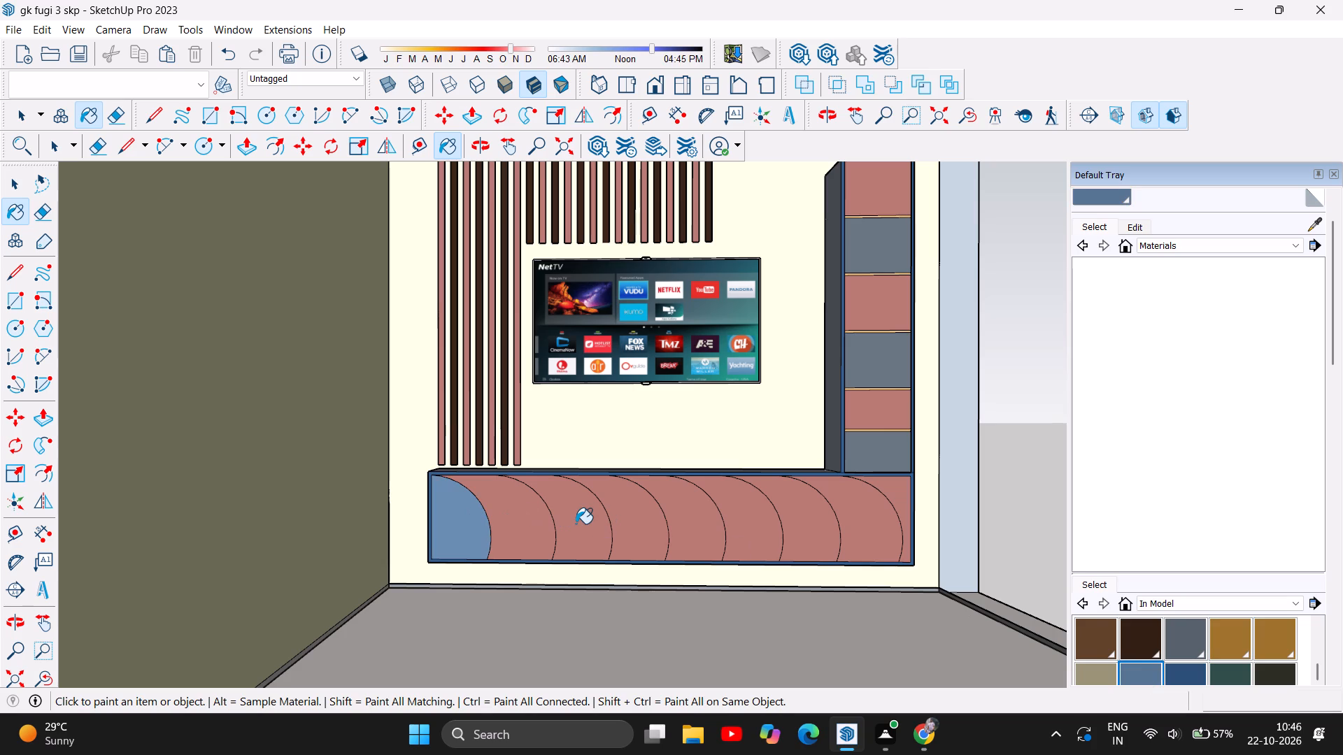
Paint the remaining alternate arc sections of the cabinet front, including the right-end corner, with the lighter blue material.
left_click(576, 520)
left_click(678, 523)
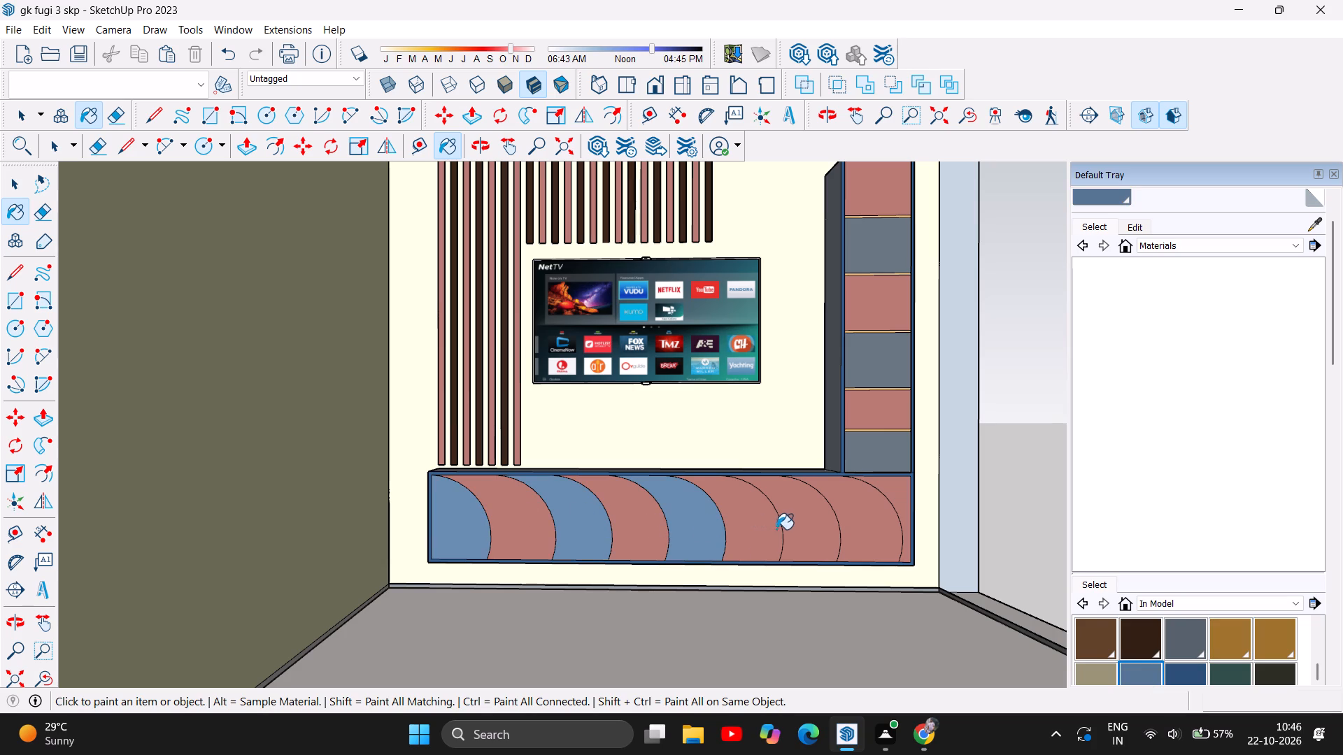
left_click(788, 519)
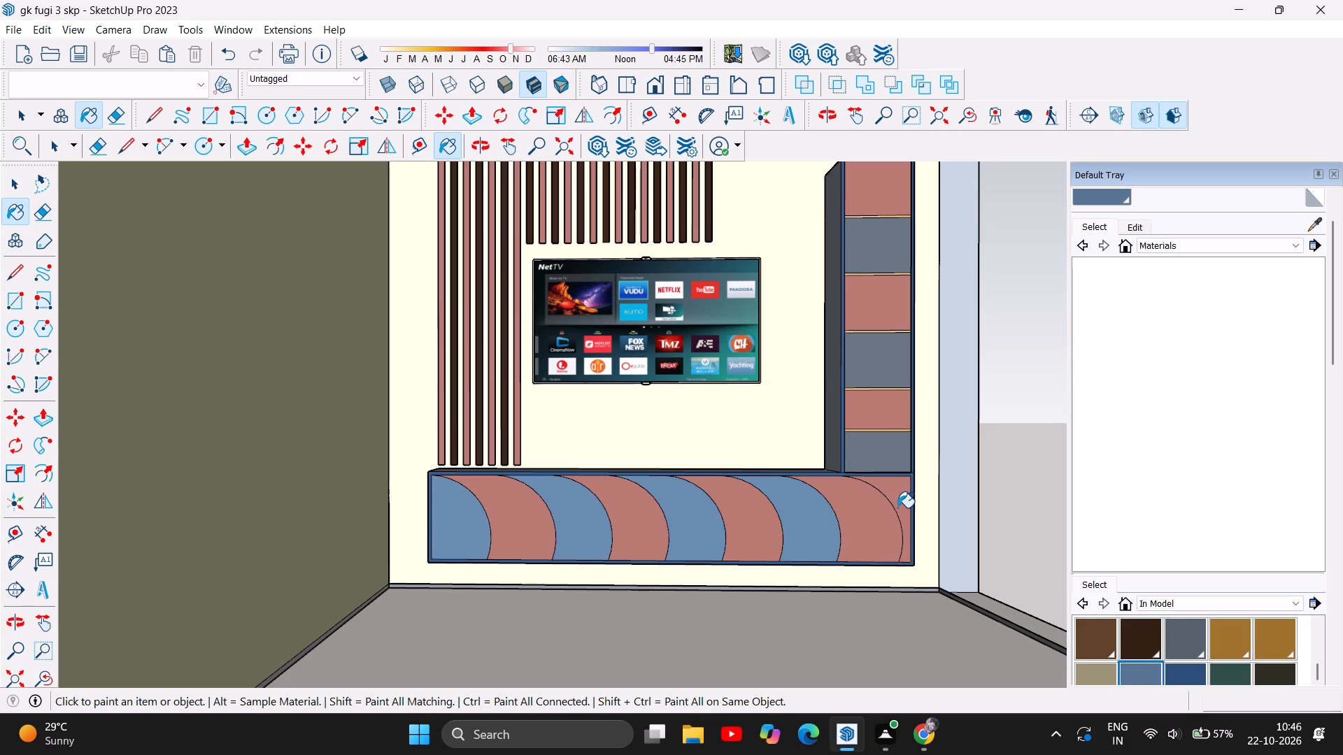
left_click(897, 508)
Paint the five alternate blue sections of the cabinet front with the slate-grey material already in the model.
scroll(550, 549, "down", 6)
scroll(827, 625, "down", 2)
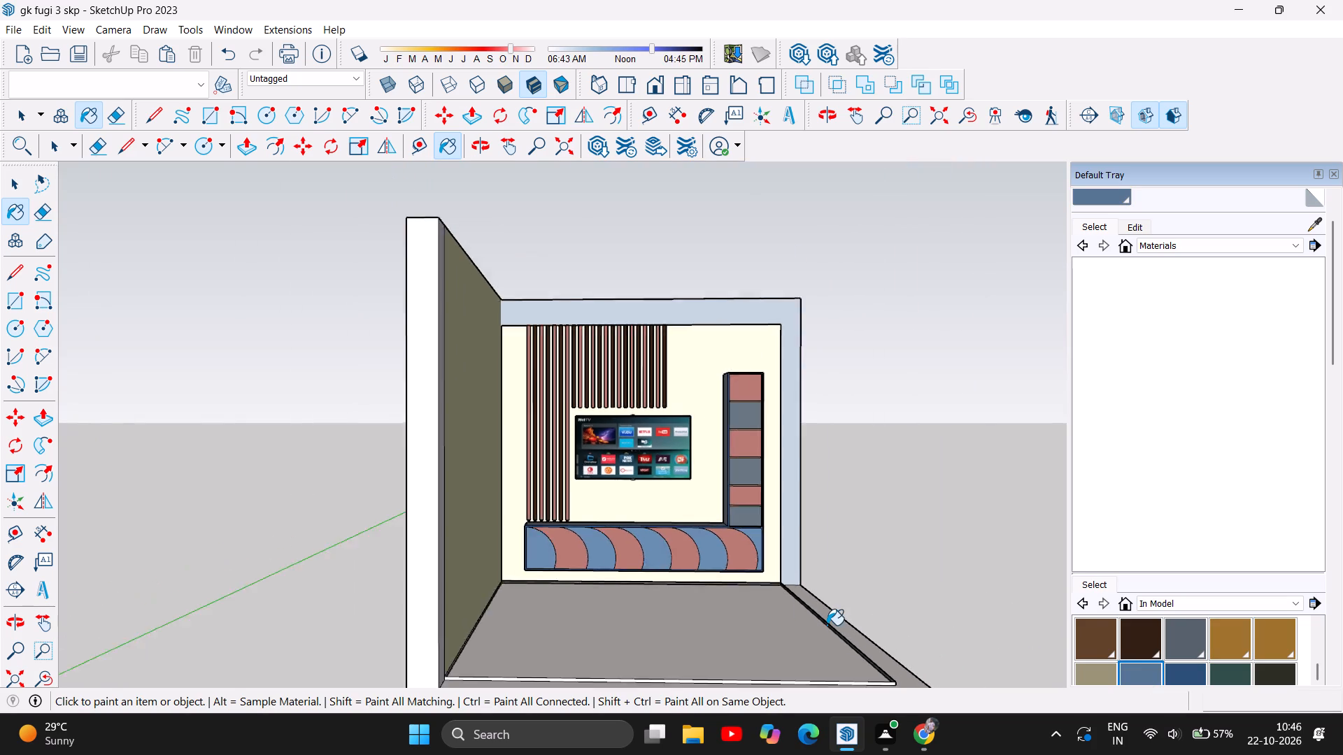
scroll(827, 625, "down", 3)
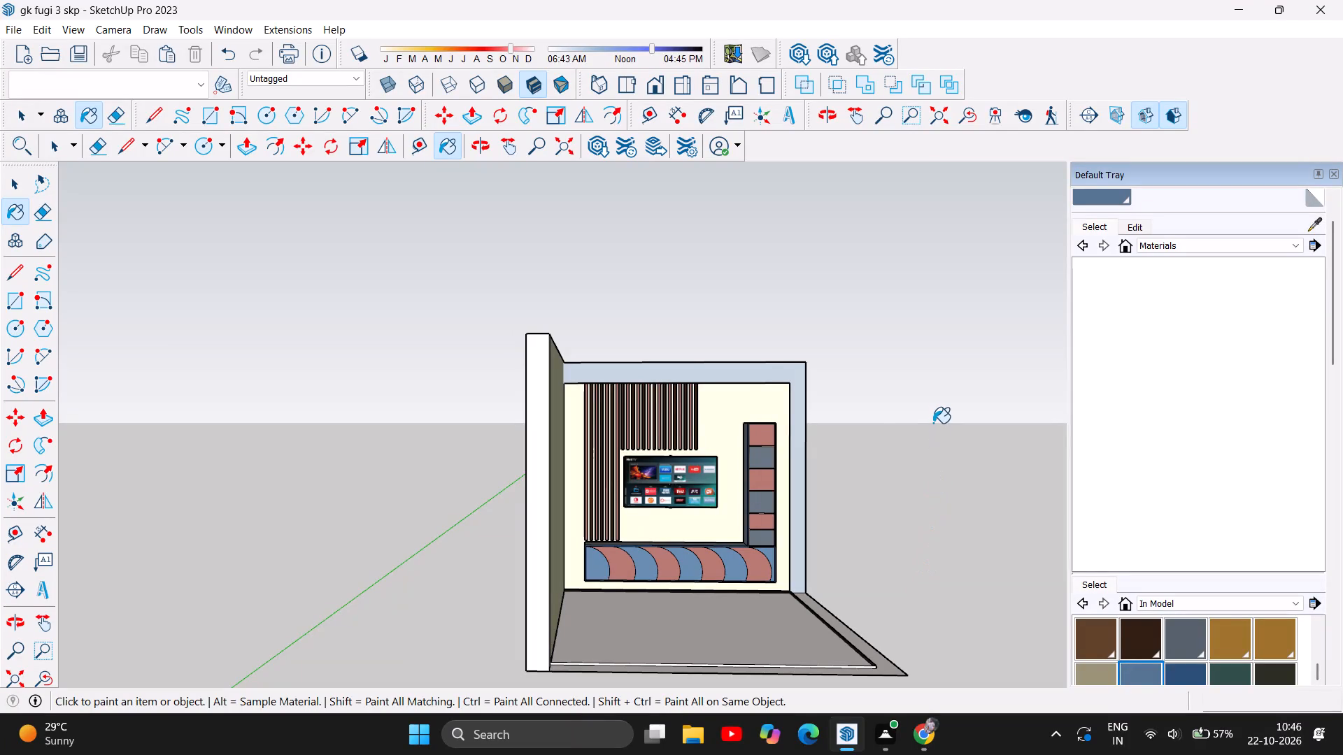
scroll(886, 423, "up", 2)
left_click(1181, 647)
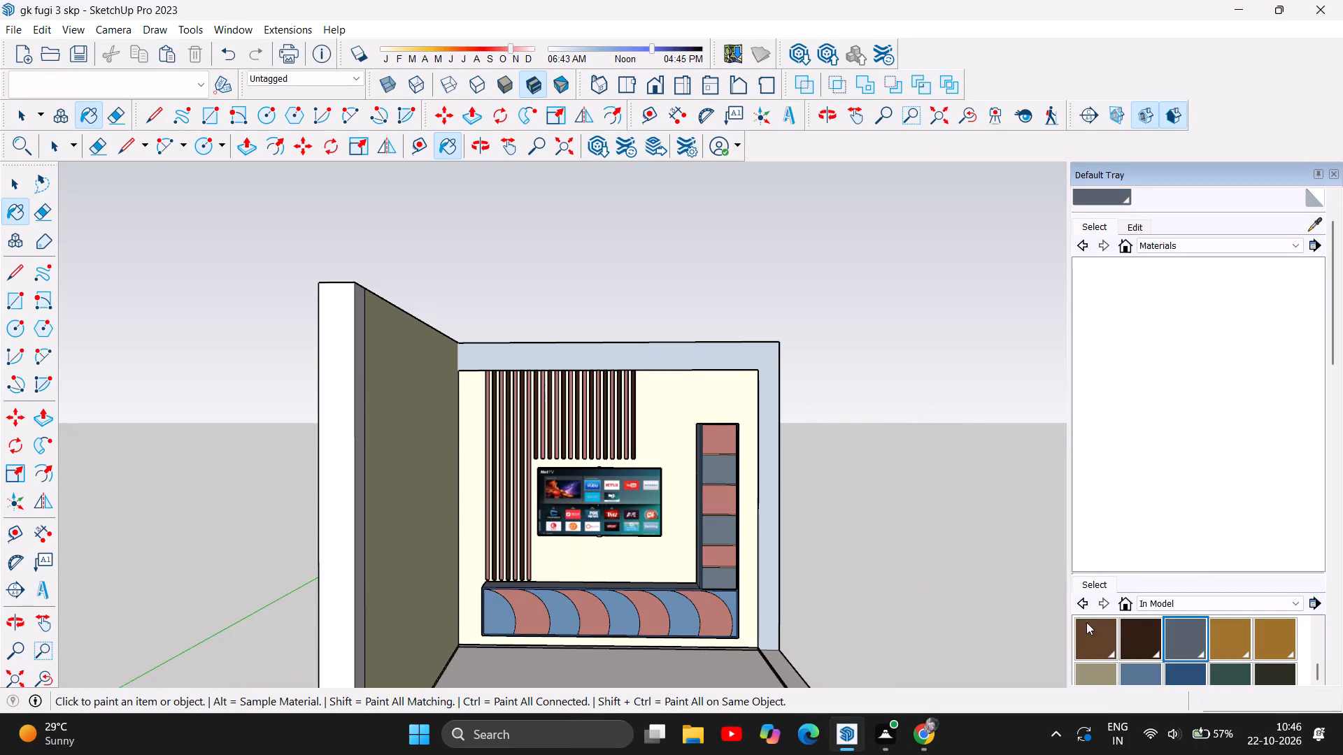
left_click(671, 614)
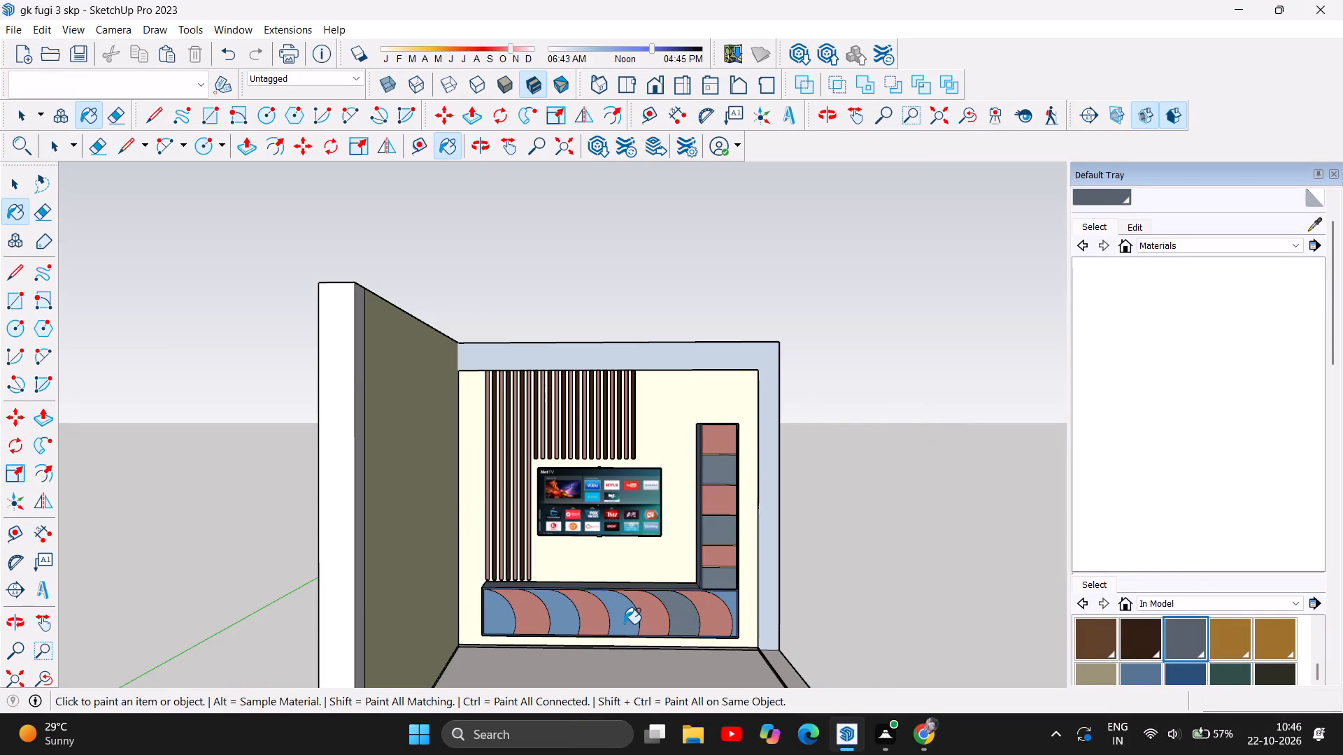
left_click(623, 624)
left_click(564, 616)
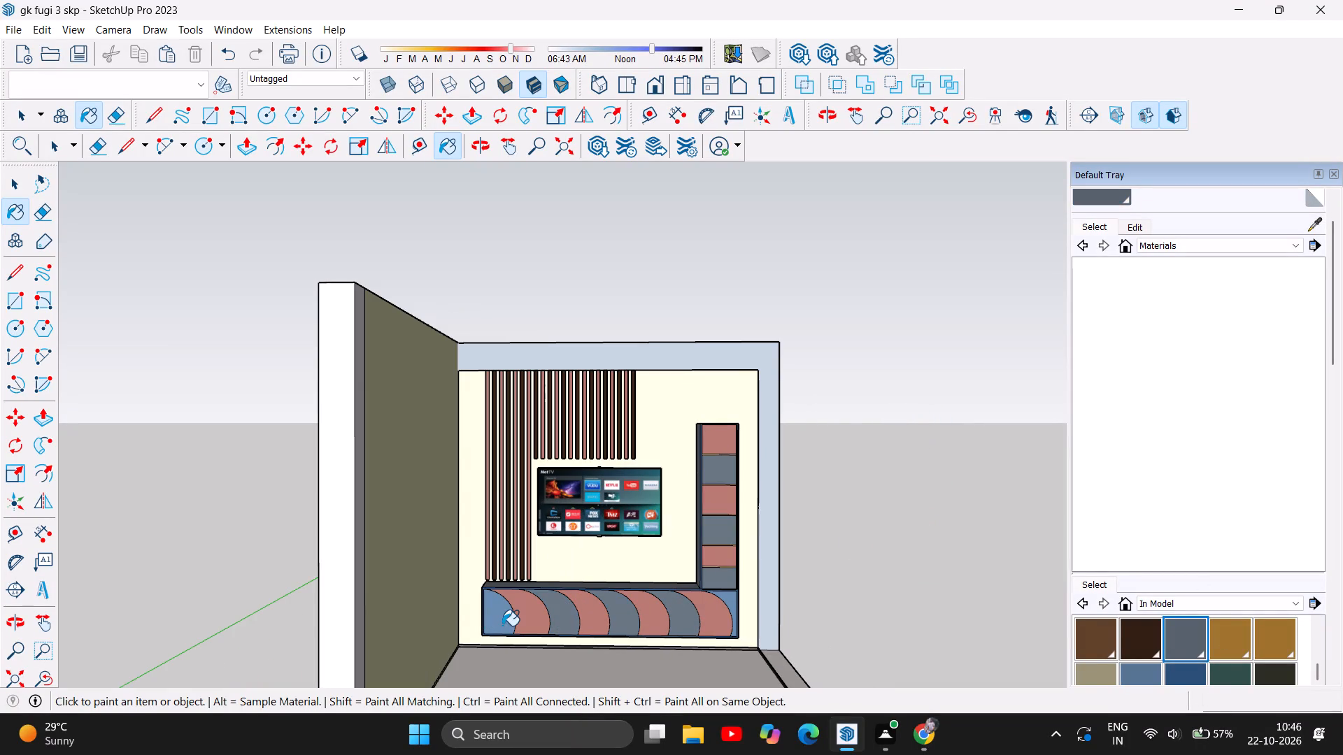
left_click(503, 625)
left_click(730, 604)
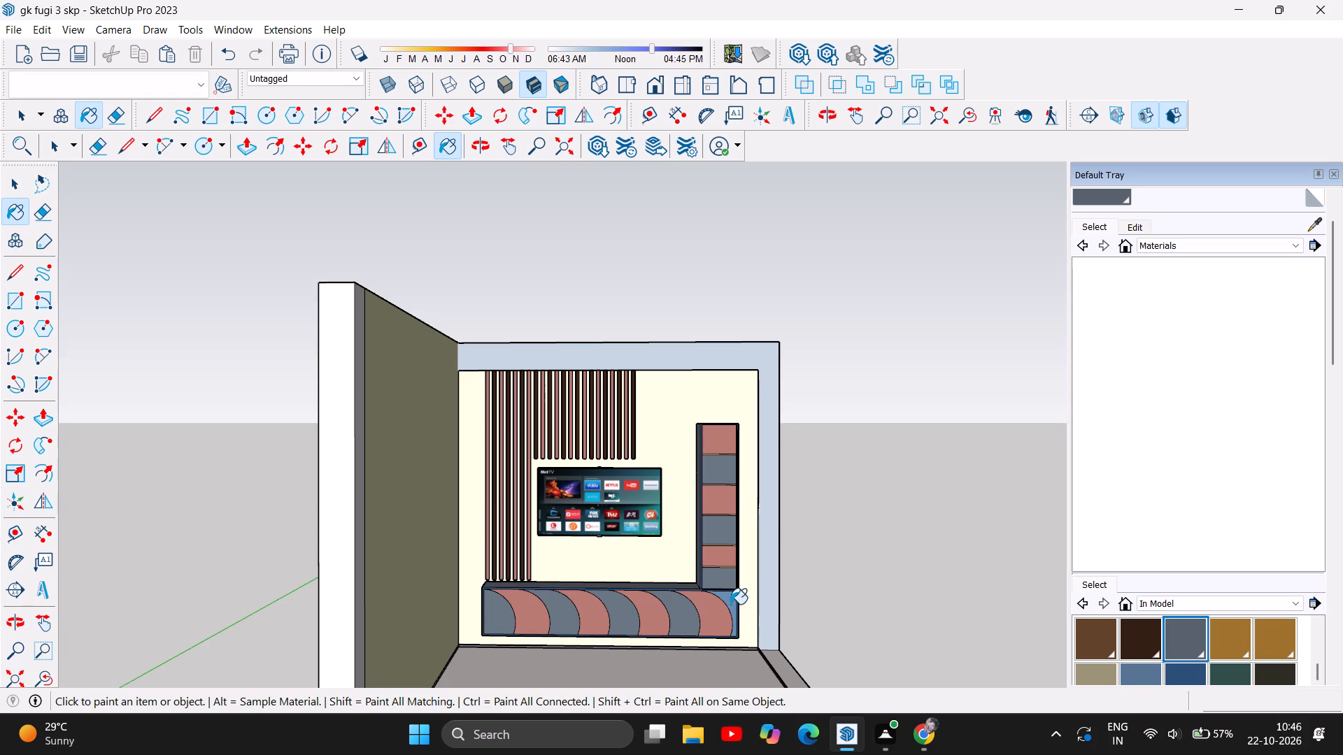
Examine the alternating colours on the cabinet front, up close and against the whole TV wall.
scroll(404, 554, "down", 5)
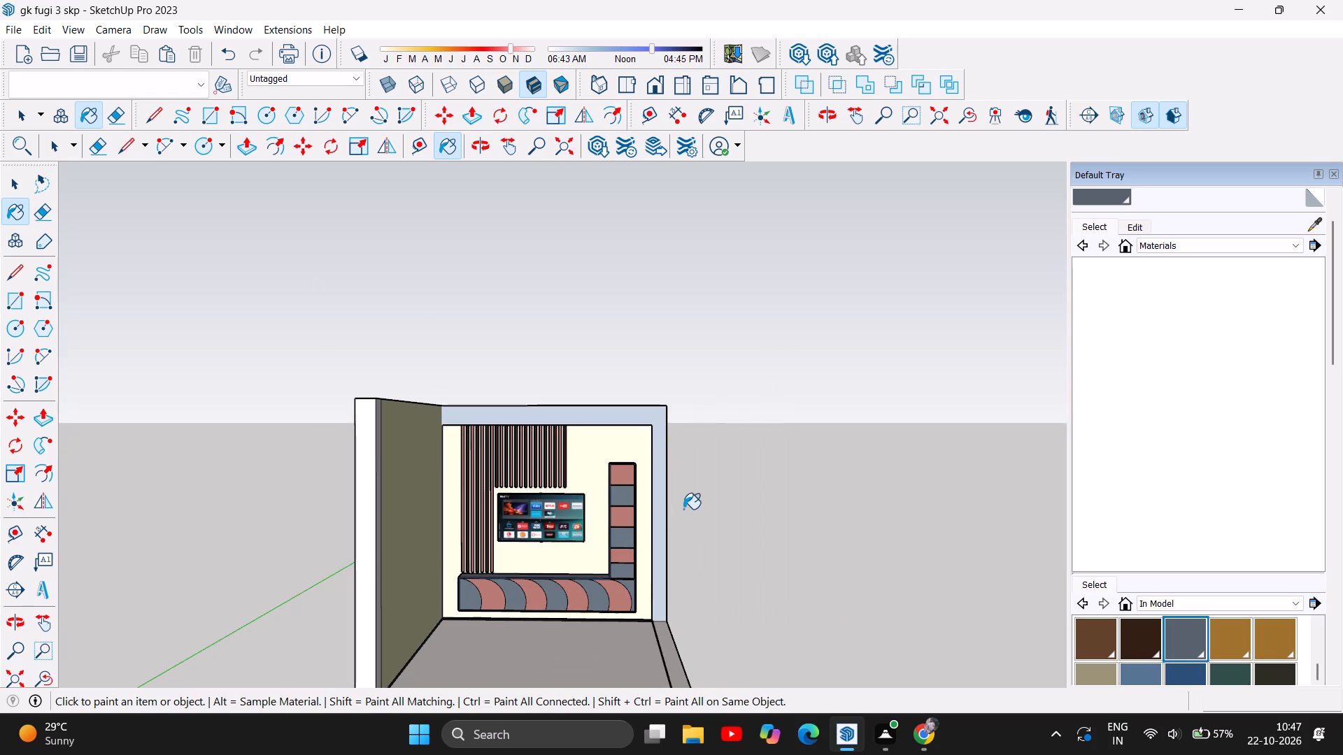
scroll(683, 509, "down", 5)
scroll(623, 524, "up", 6)
scroll(753, 377, "up", 4)
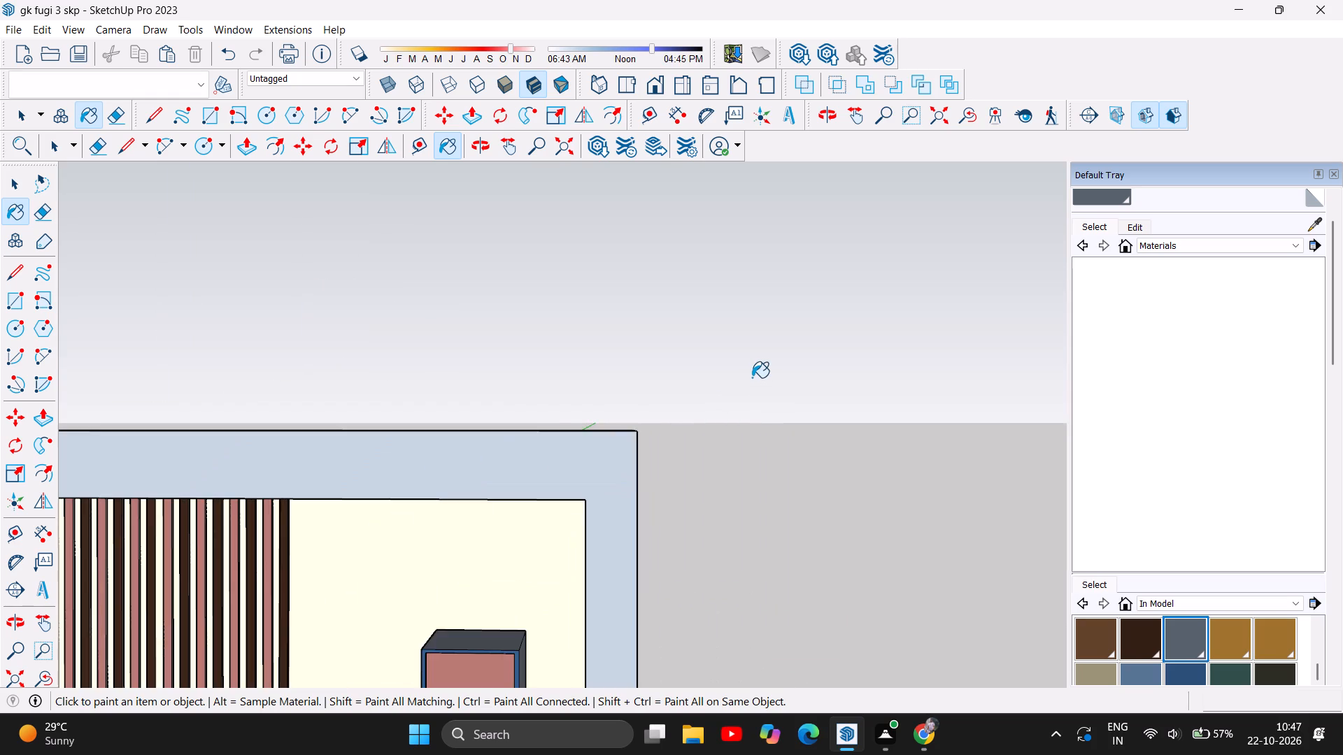
scroll(752, 377, "down", 5)
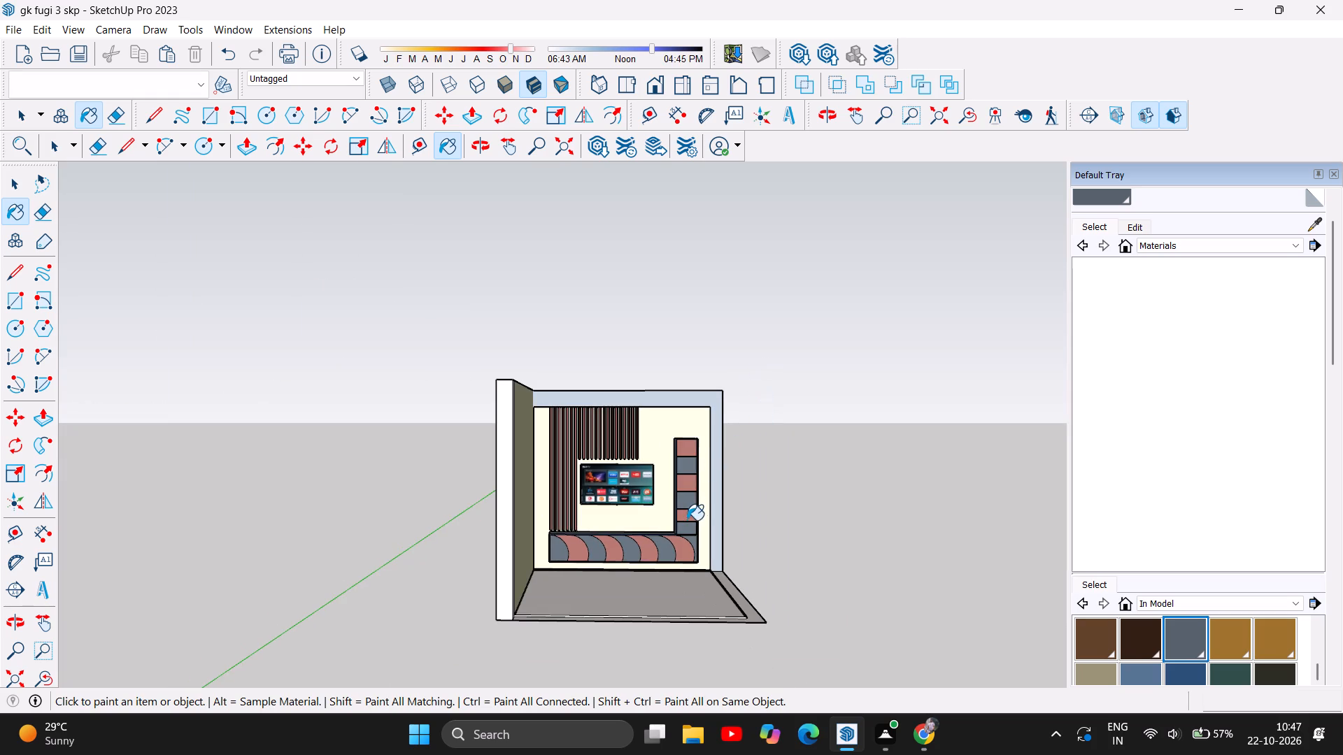
scroll(687, 520, "up", 7)
scroll(553, 564, "up", 3)
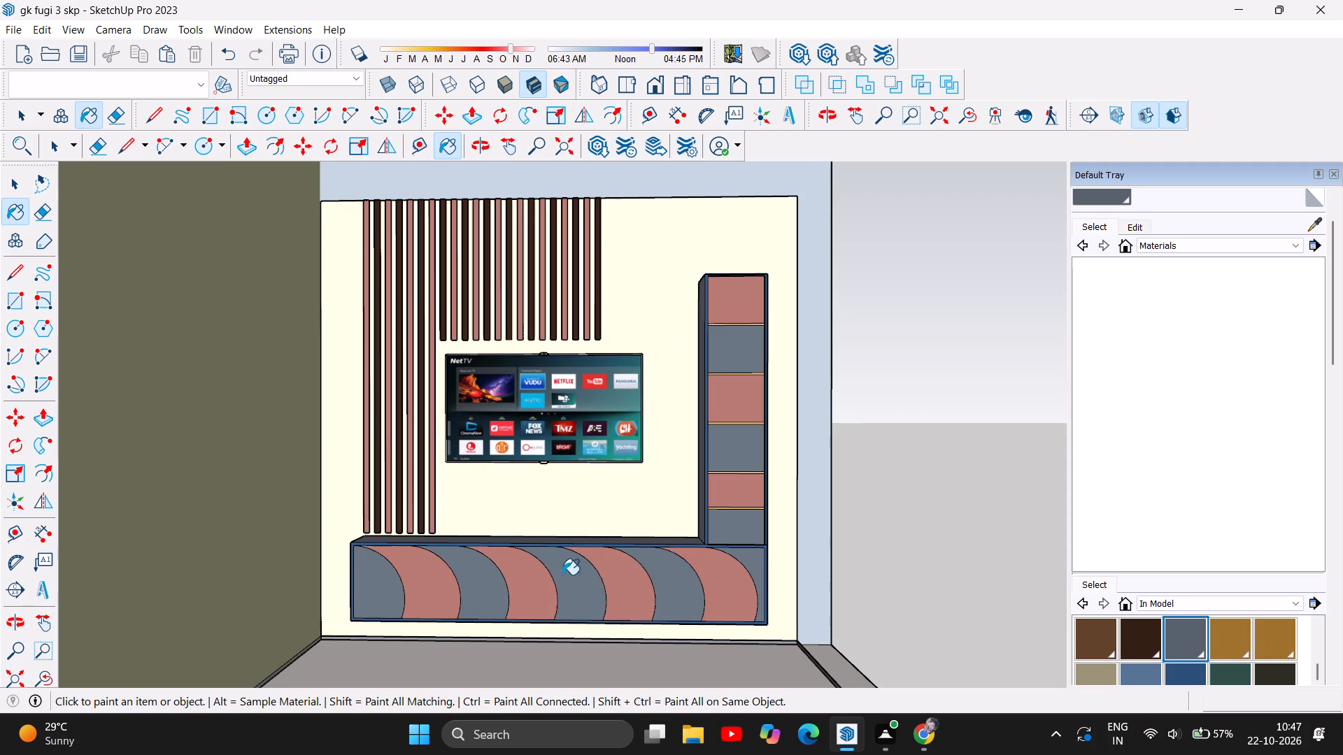
scroll(583, 618, "up", 8)
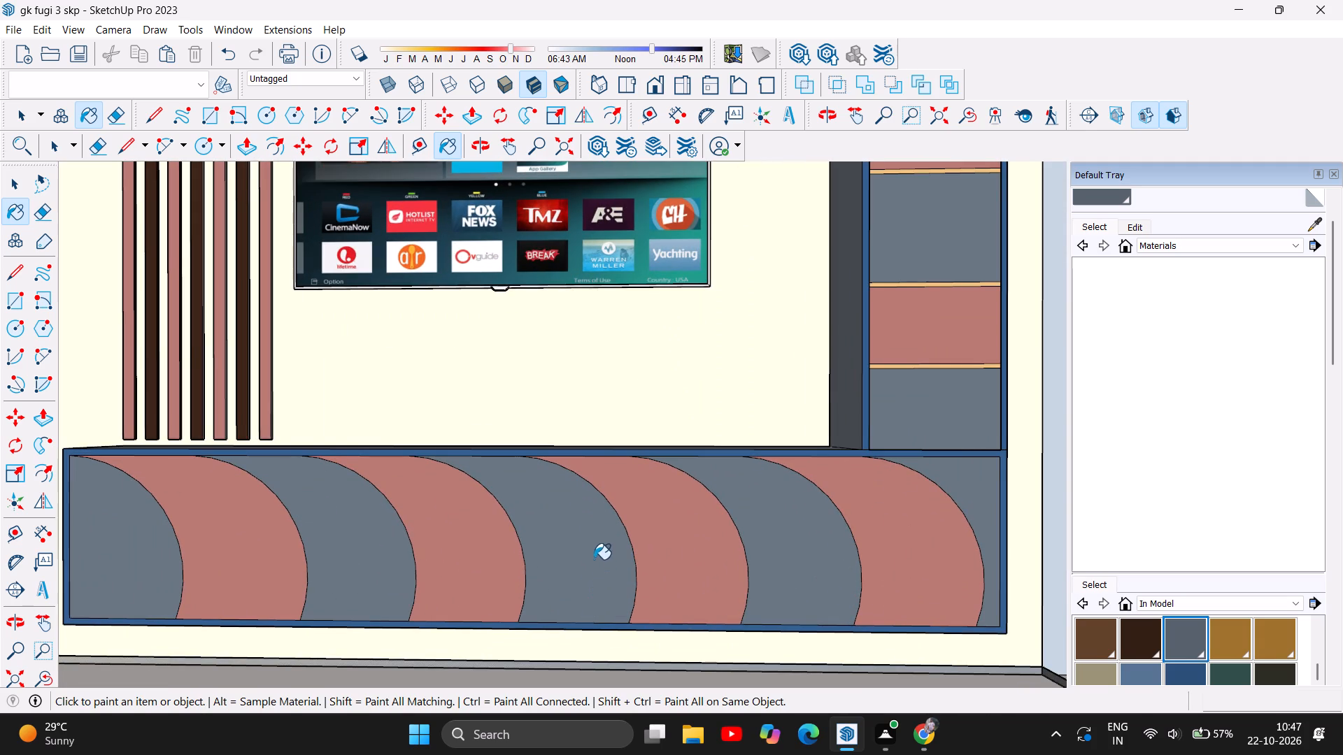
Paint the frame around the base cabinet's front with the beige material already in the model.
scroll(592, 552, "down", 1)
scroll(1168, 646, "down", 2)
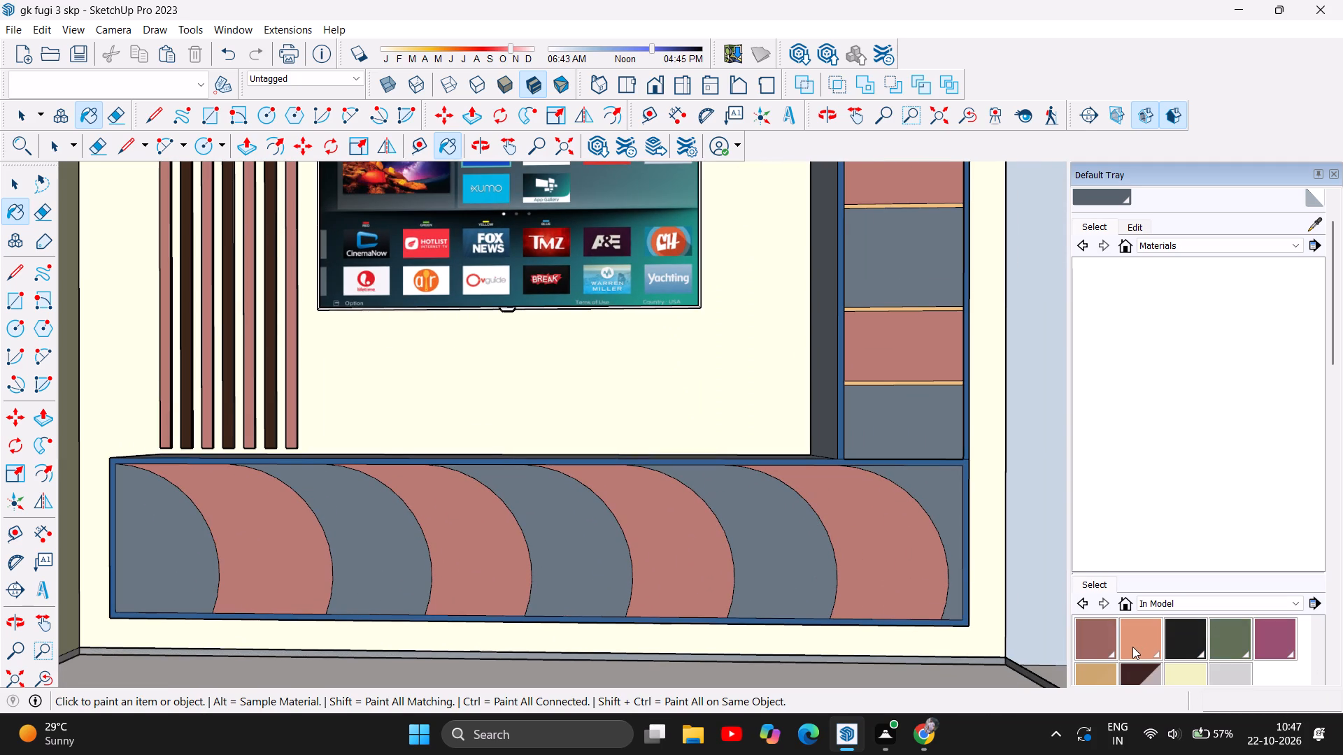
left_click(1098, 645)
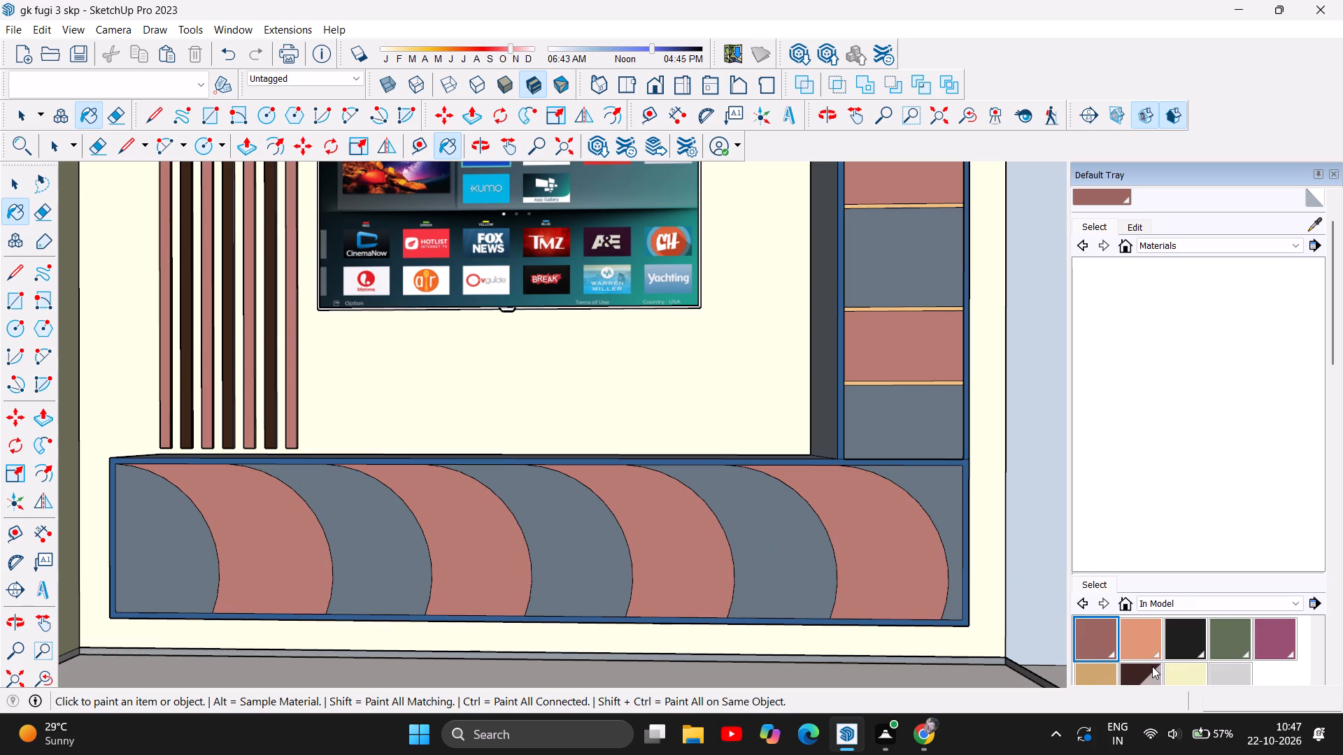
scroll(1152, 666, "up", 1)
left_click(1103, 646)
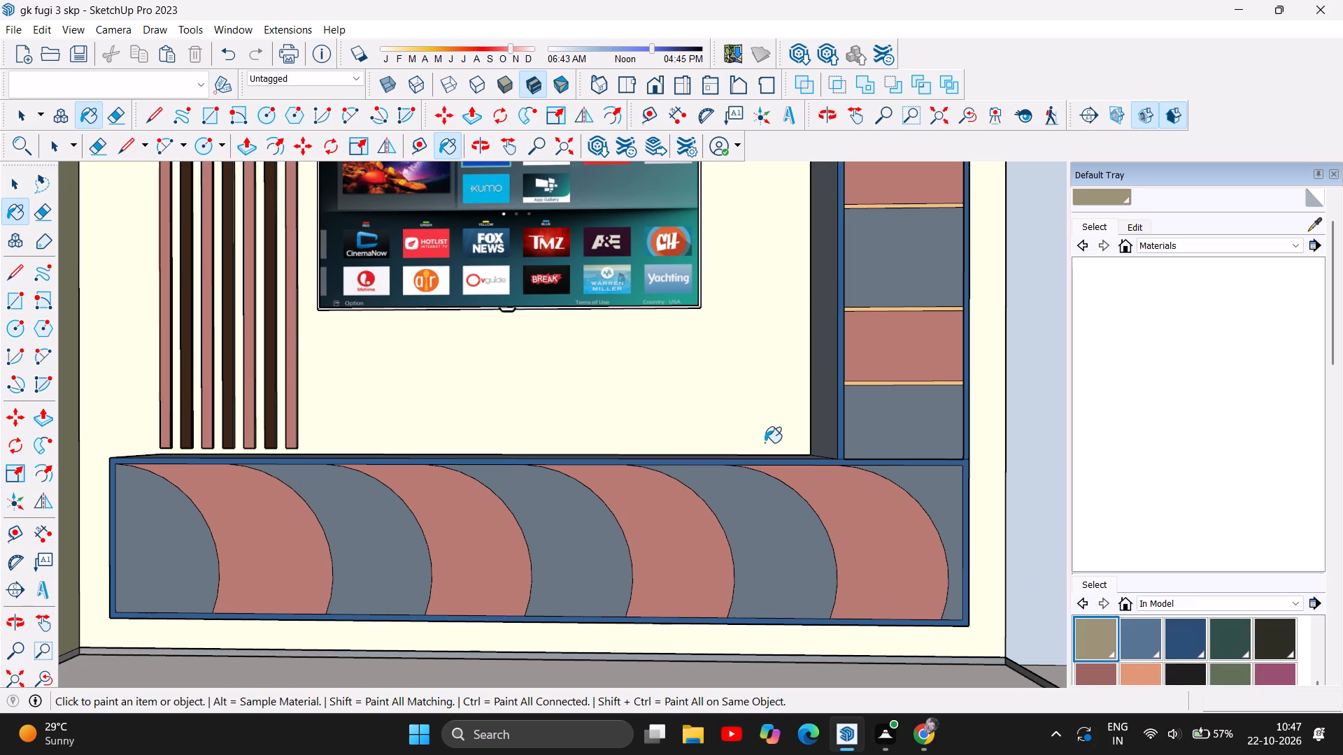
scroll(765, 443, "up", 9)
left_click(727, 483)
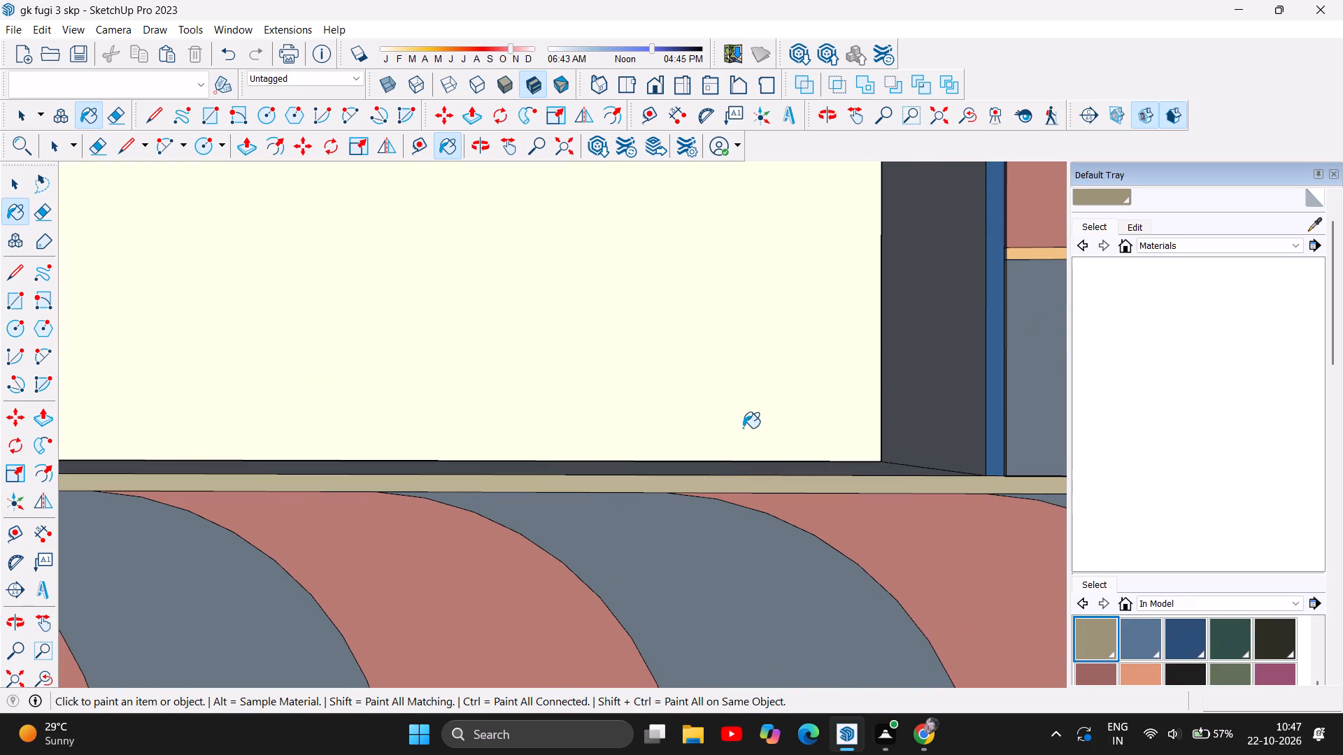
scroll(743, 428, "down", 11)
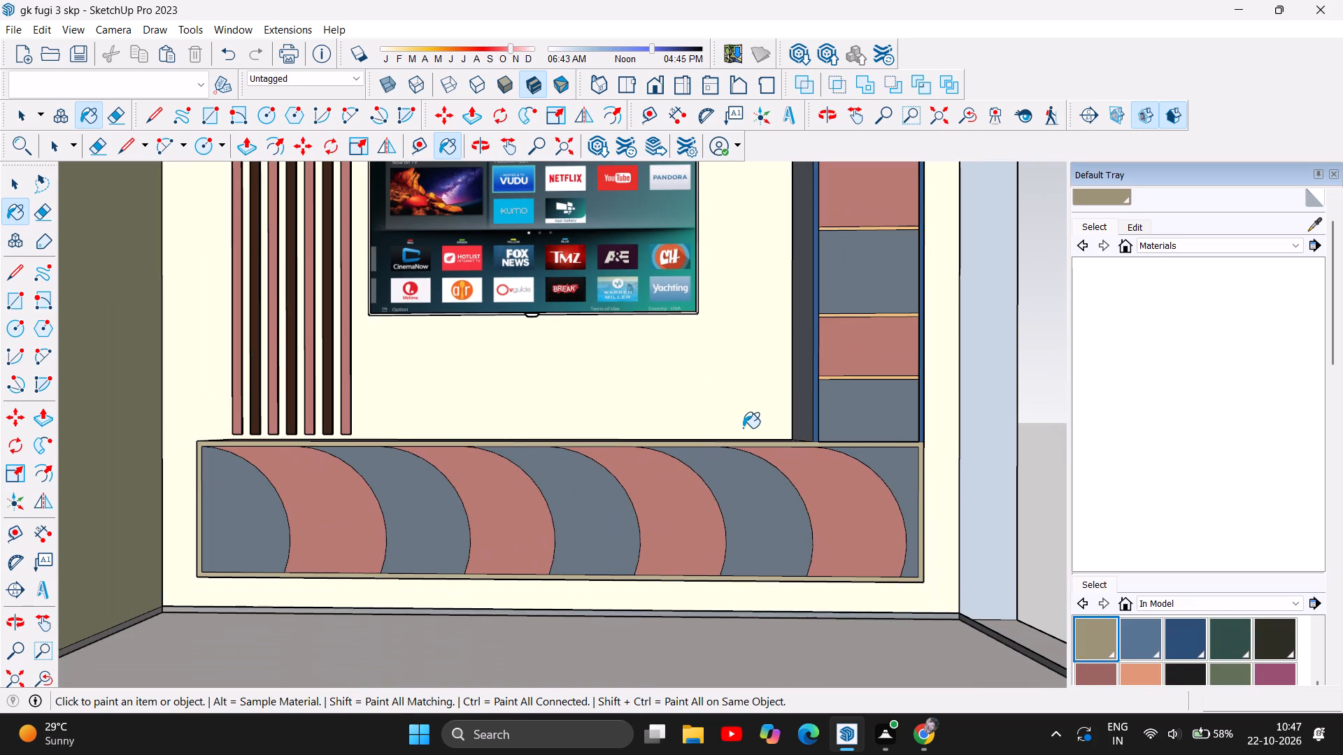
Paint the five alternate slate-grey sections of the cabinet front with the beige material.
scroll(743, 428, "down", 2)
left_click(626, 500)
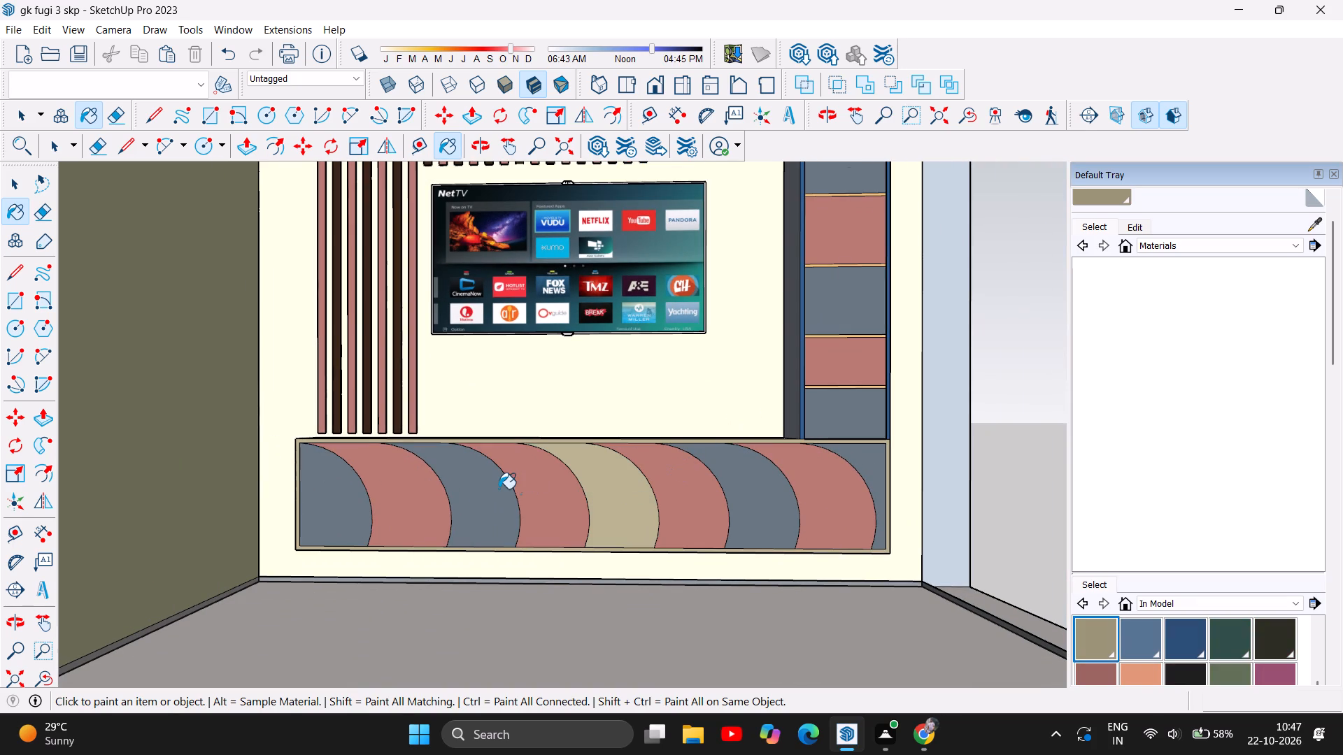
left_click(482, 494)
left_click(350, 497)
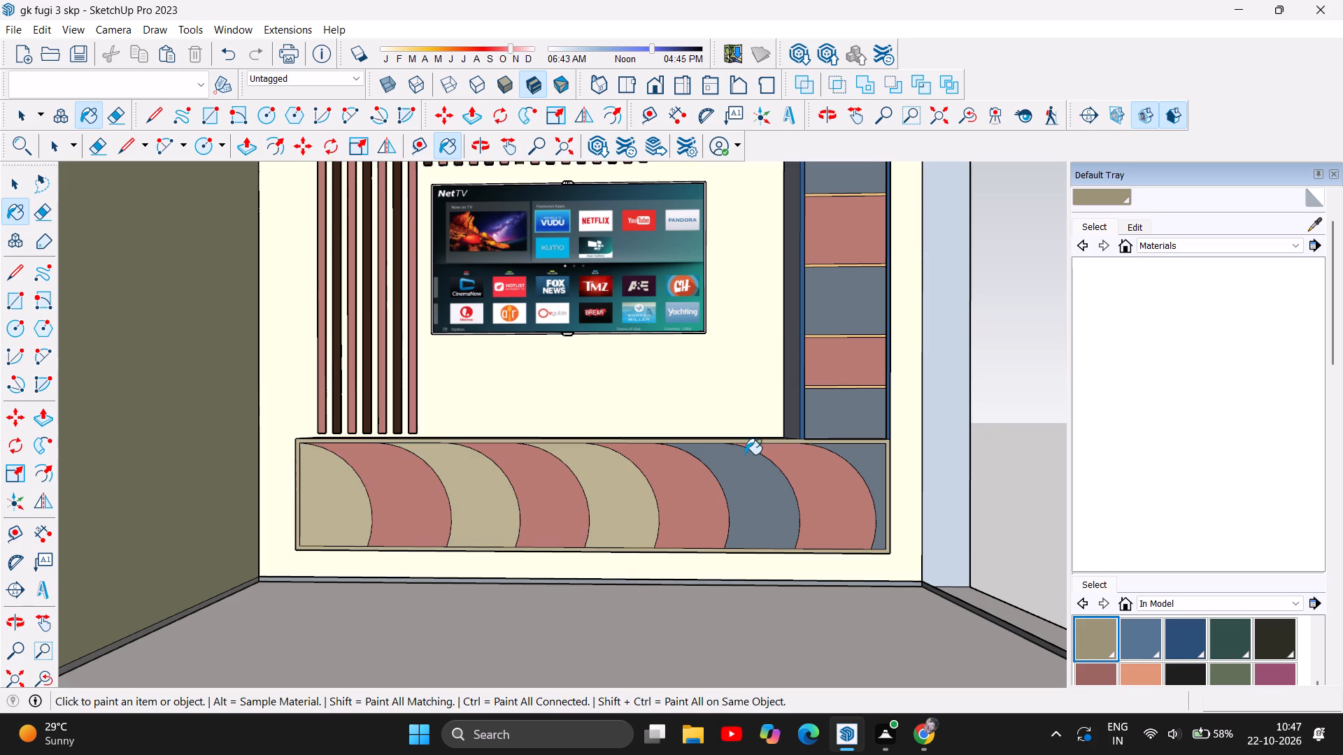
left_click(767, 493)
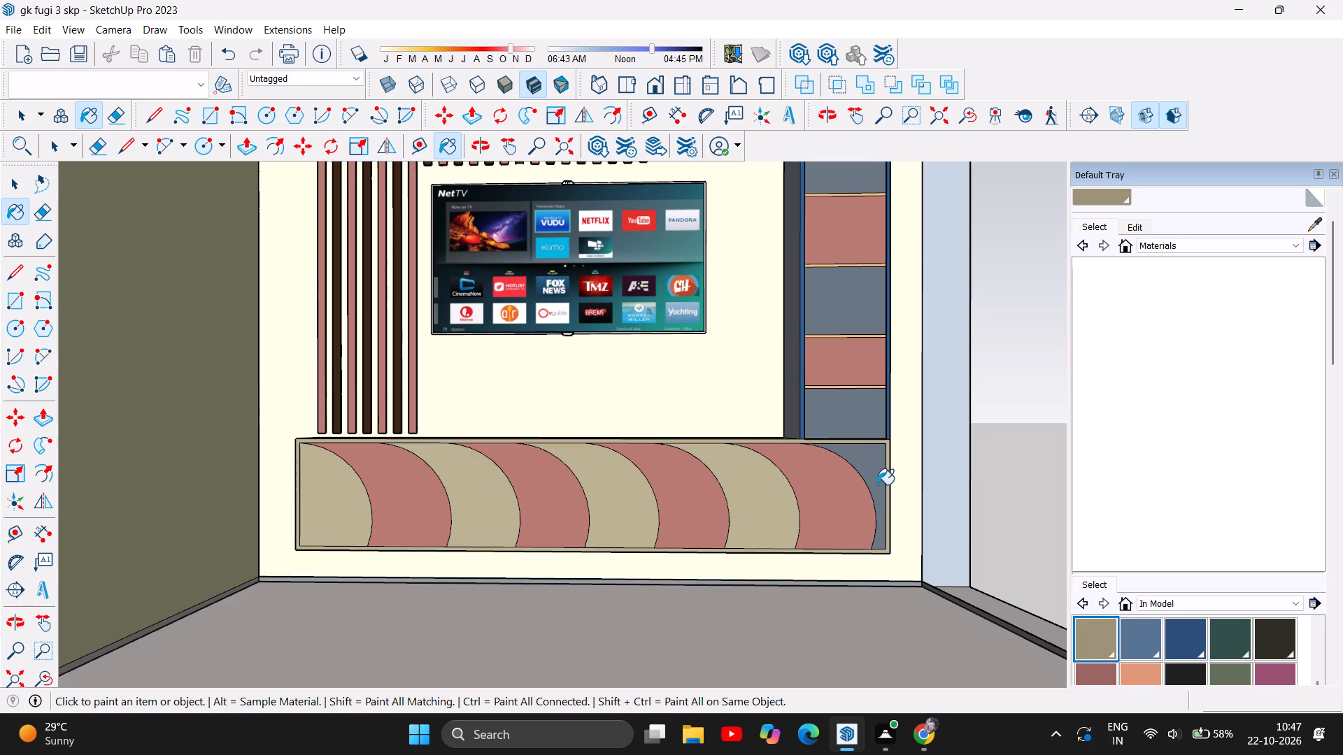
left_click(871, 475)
Paint the frame around the base cabinet's front with the lighter blue material already in the model.
scroll(690, 535, "down", 5)
scroll(768, 525, "up", 4)
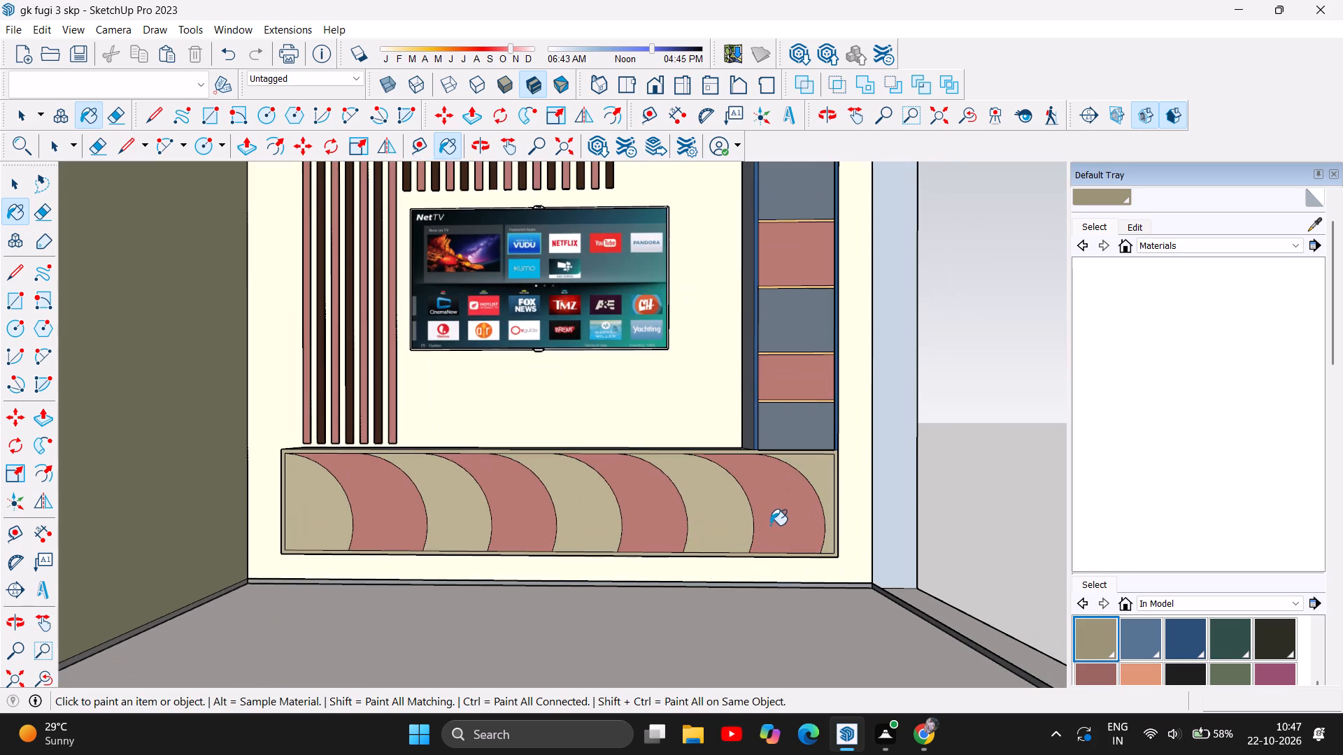
left_click(1142, 640)
scroll(848, 540, "up", 10)
left_click(816, 507)
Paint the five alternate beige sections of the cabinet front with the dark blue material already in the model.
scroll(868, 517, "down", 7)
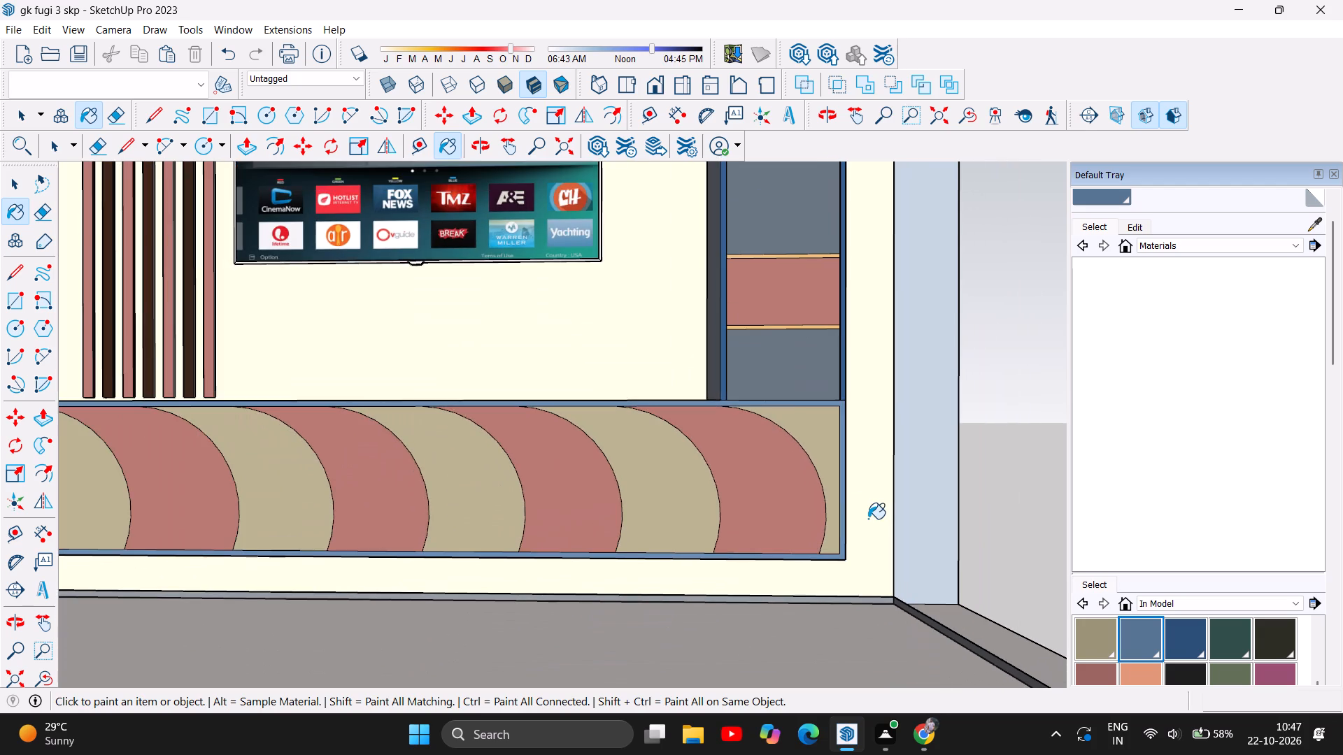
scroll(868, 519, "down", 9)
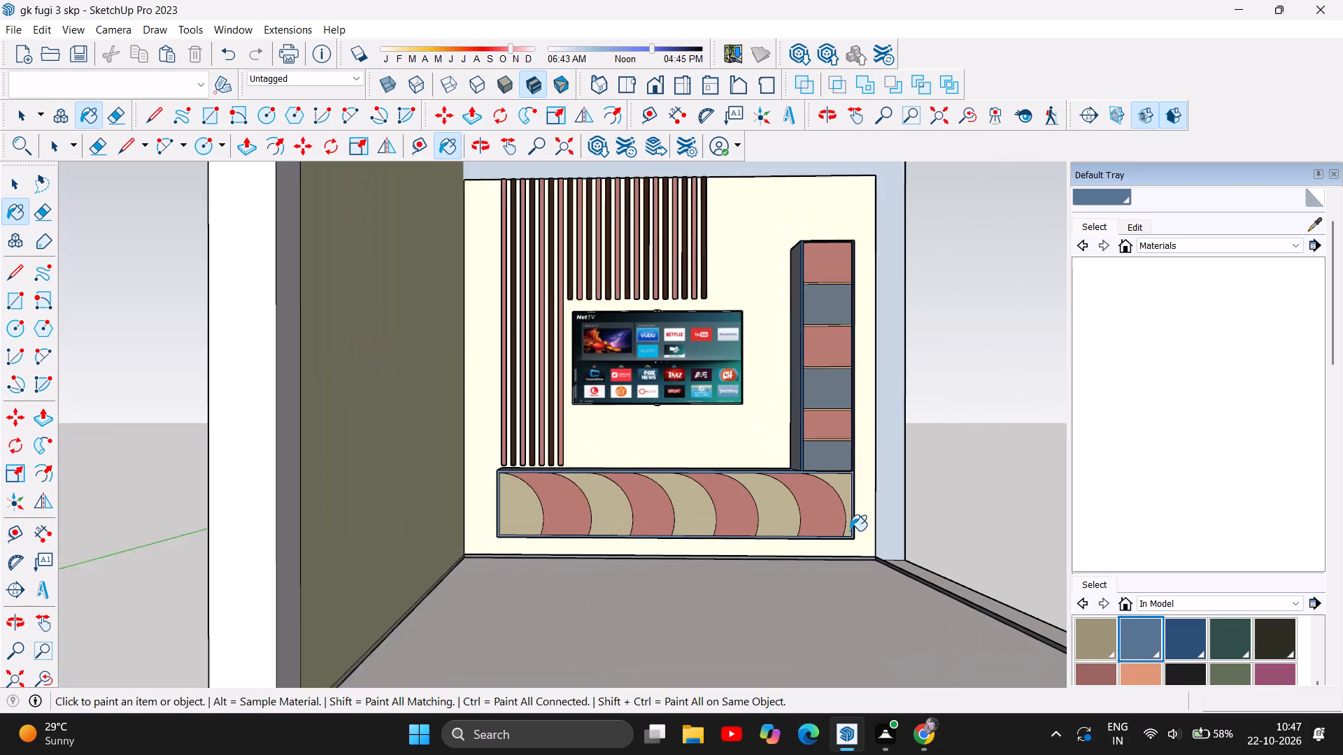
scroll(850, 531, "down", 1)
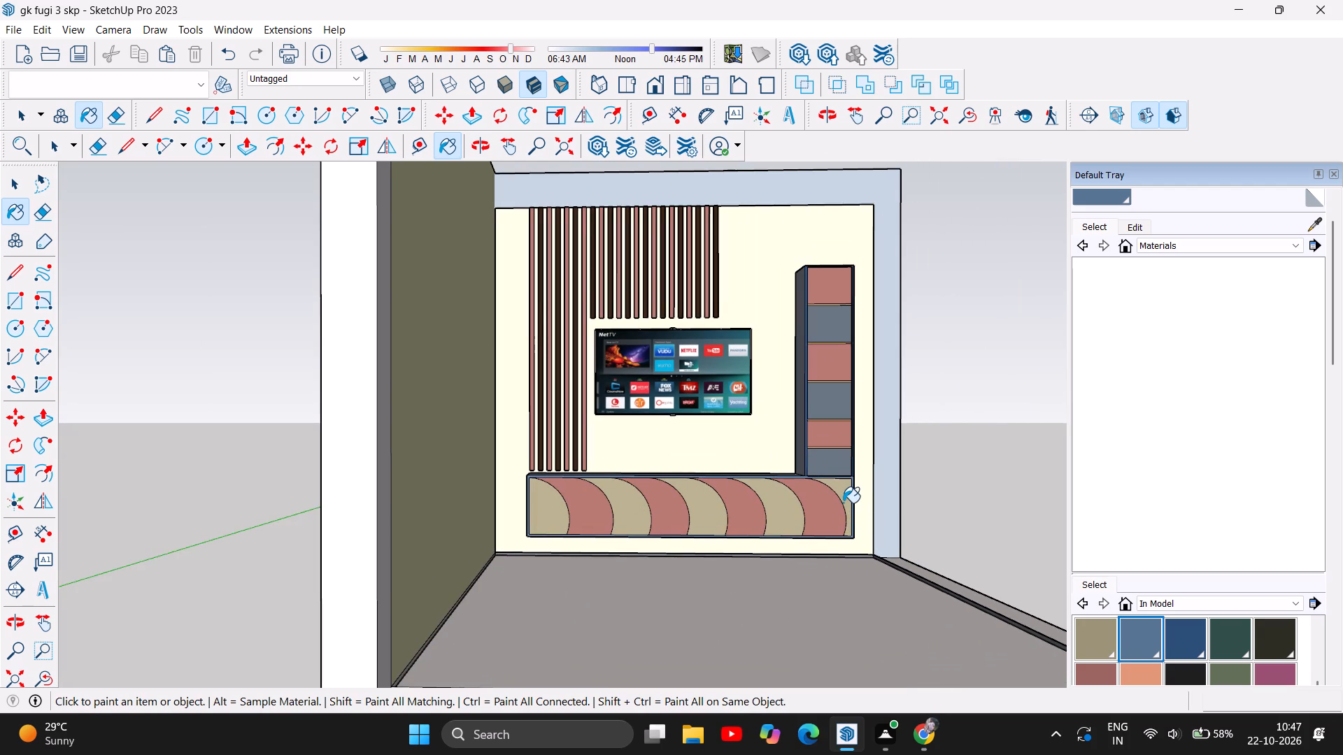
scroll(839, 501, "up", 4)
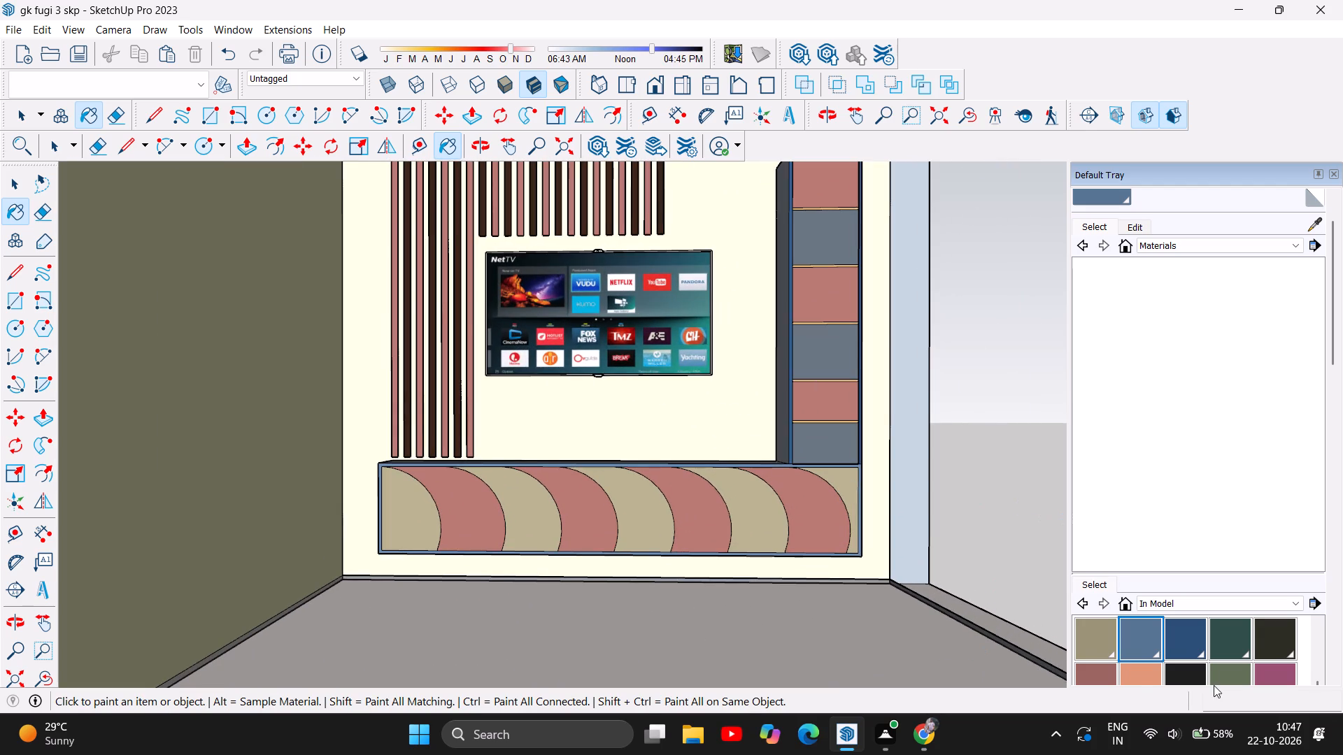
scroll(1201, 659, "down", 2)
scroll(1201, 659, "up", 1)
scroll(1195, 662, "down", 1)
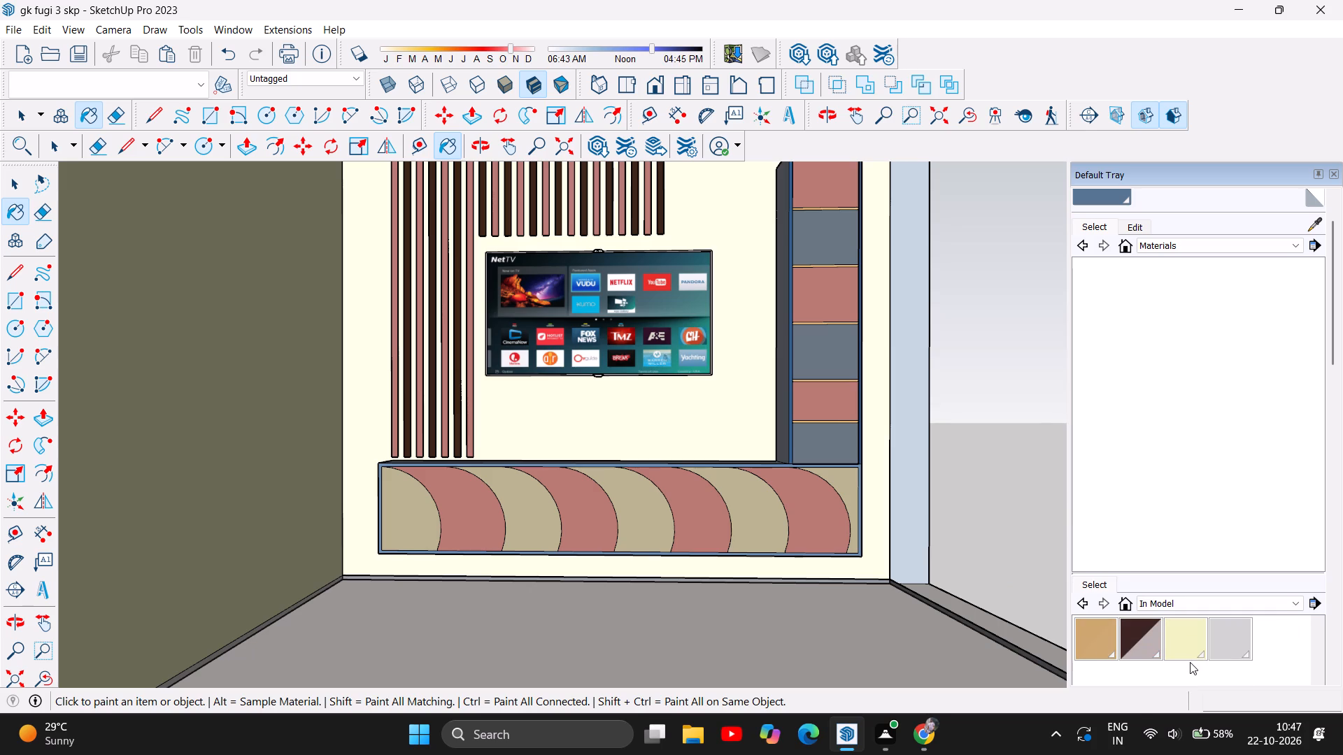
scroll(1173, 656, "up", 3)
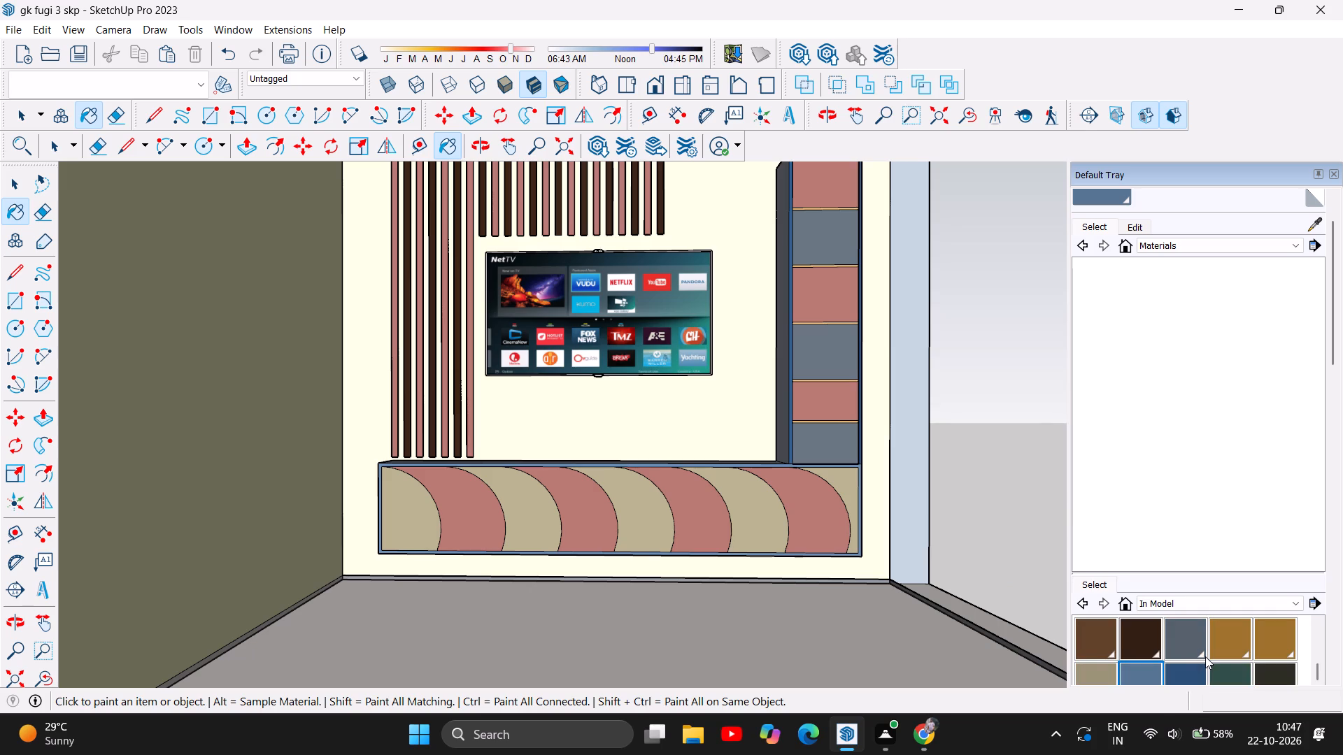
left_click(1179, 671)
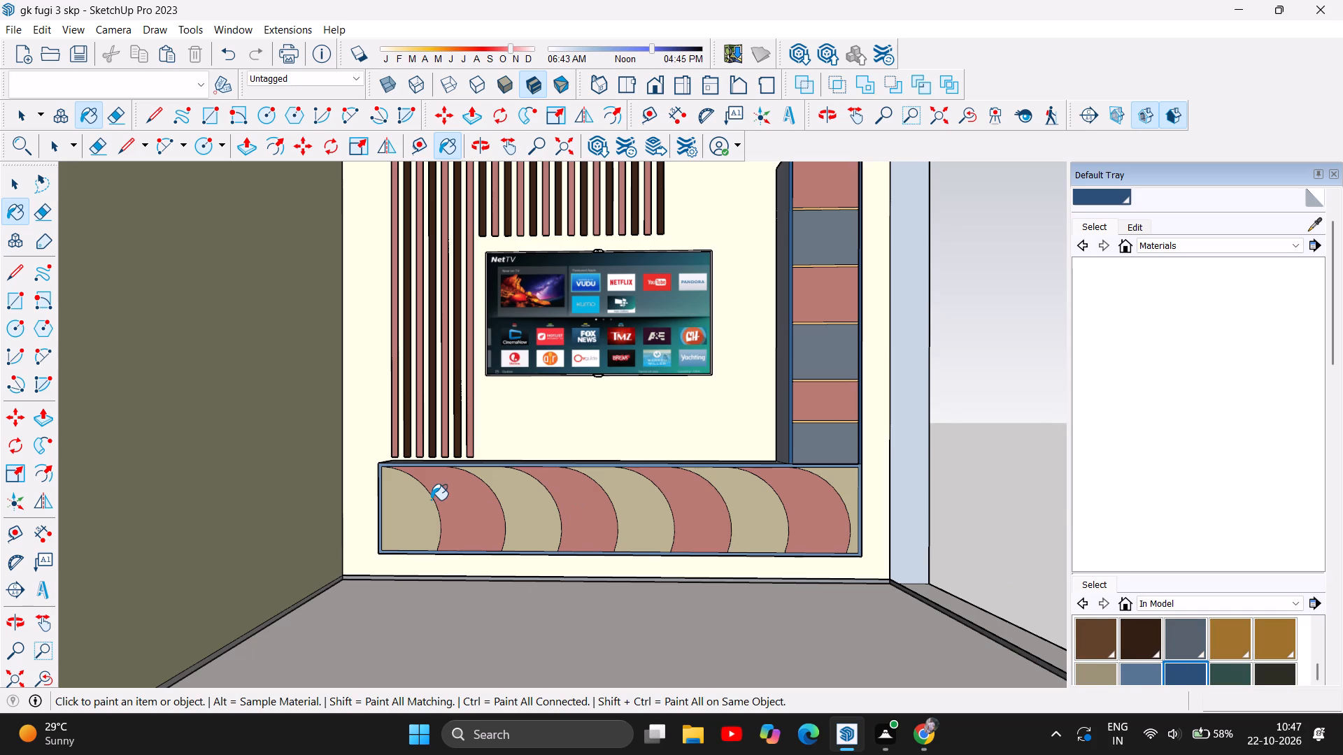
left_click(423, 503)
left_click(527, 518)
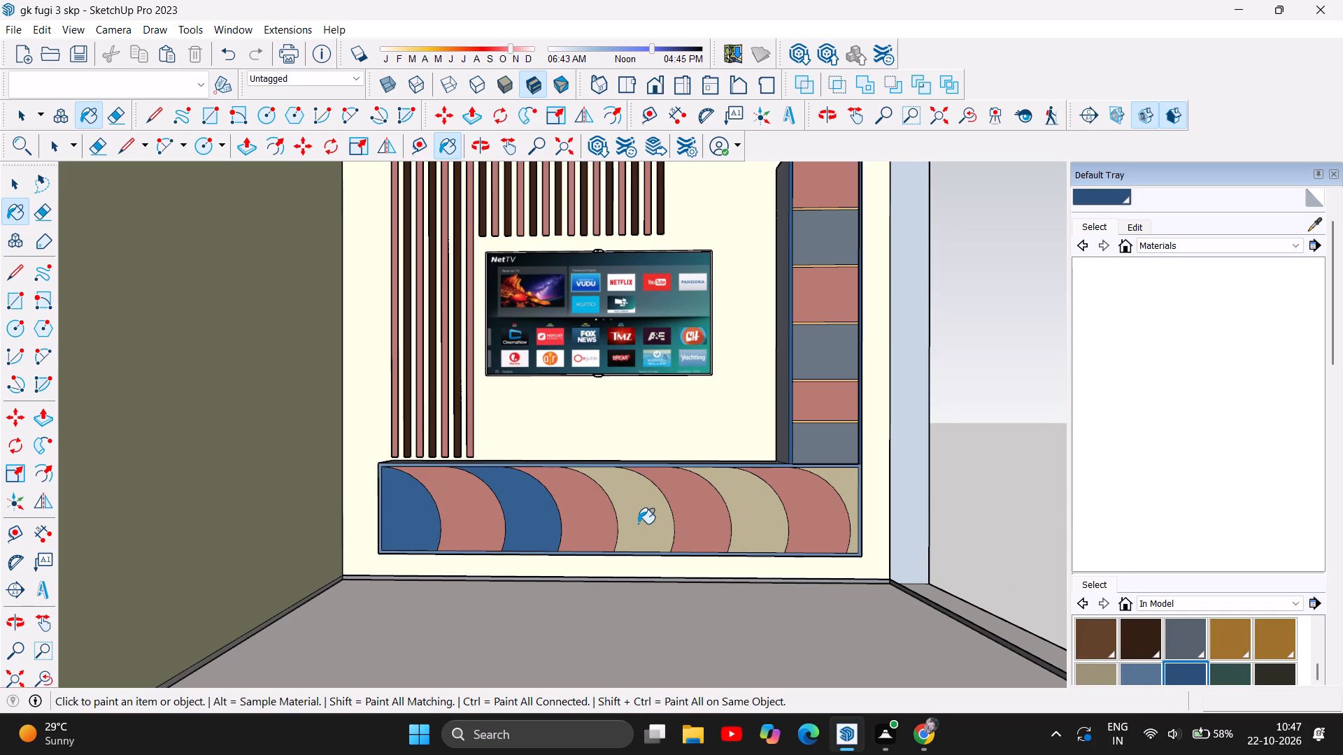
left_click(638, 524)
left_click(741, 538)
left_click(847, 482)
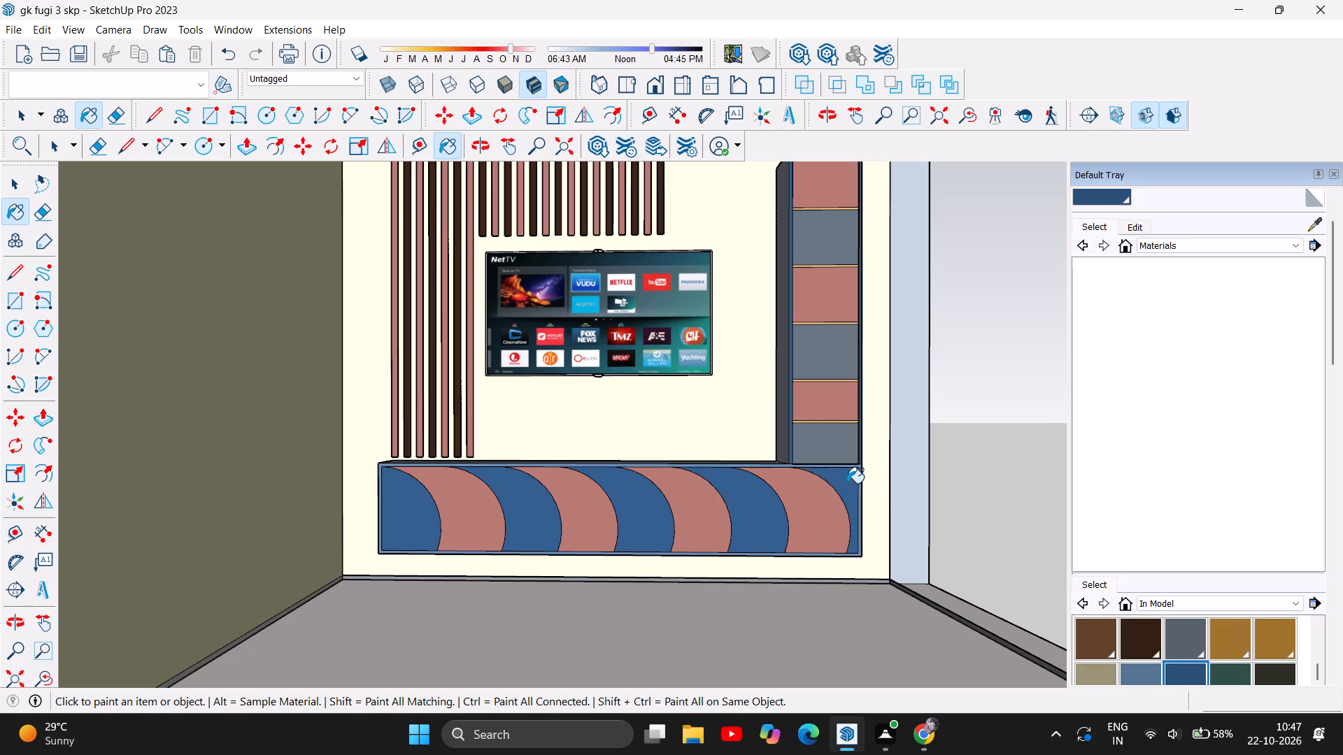
Paint the alternate dark blue sections of the cabinet front, through to the right-end corner, with the slate-grey material.
scroll(681, 540, "down", 5)
left_click(1202, 636)
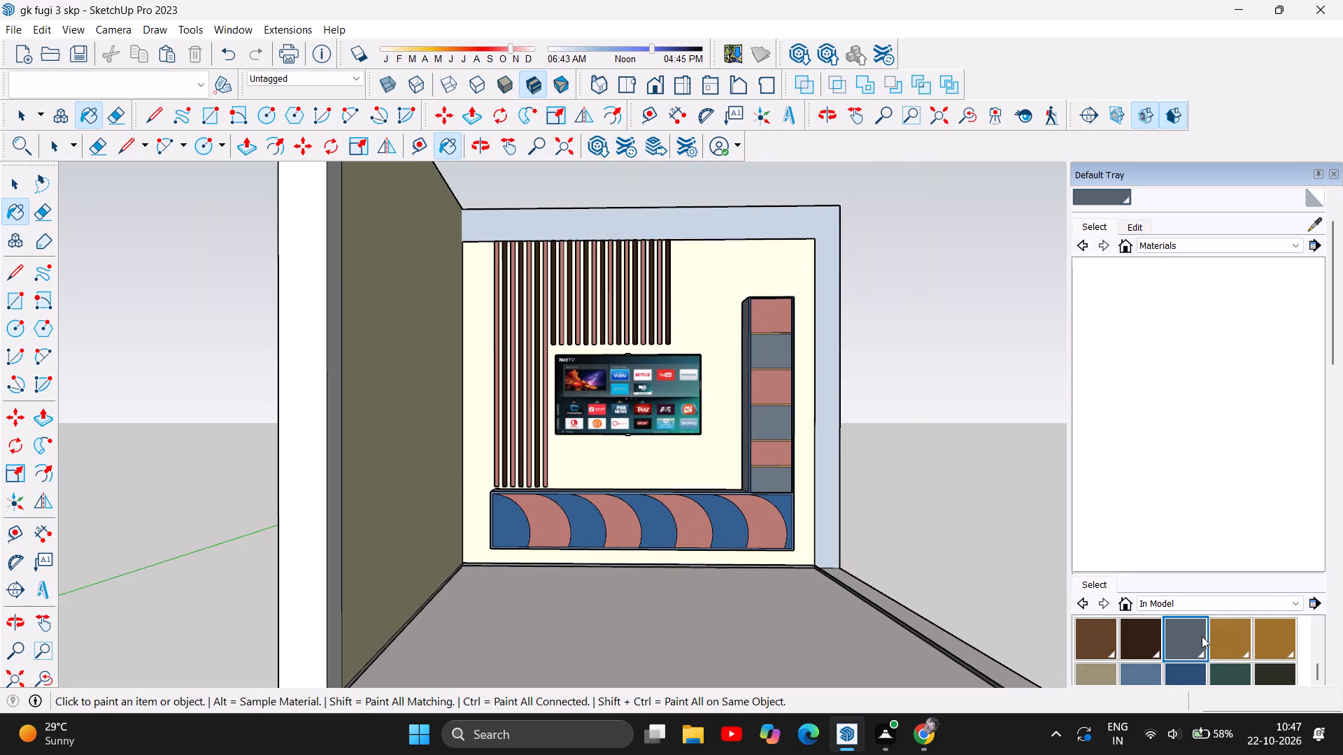
left_click(511, 528)
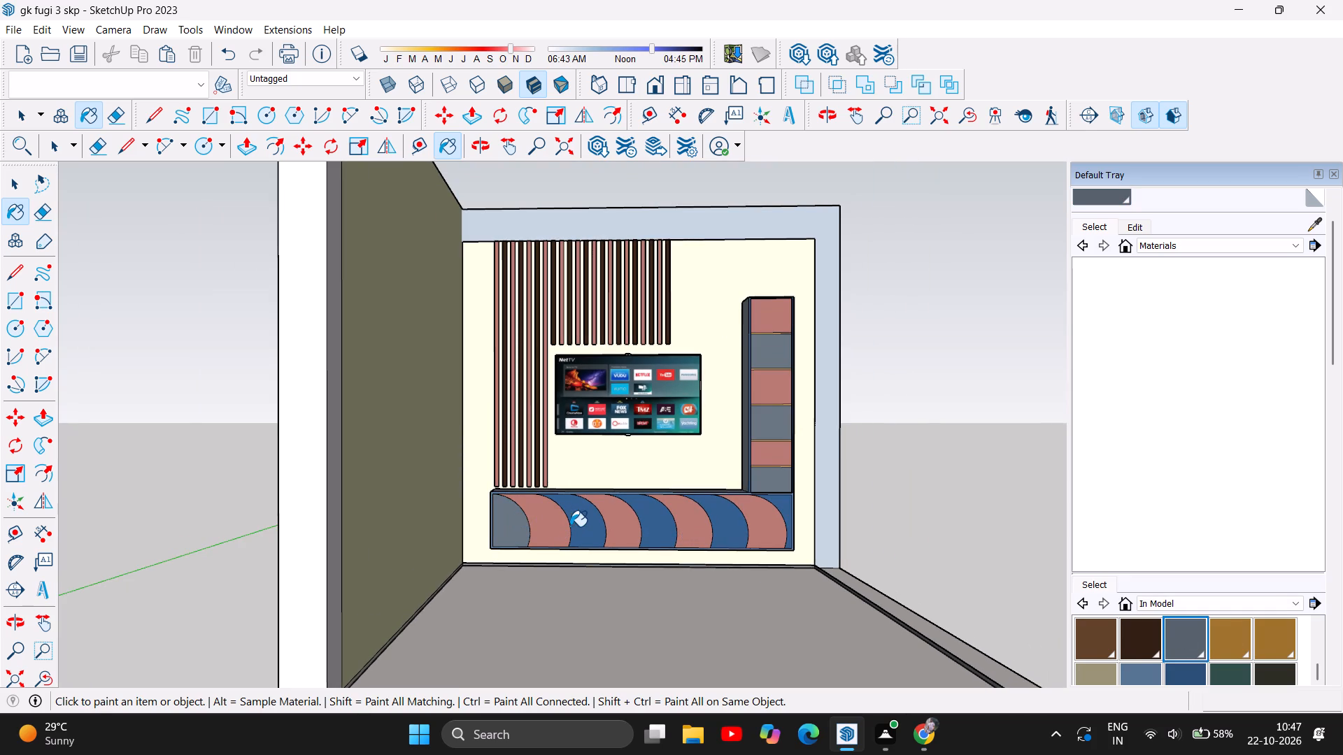
left_click(570, 526)
left_click(588, 535)
left_click(649, 527)
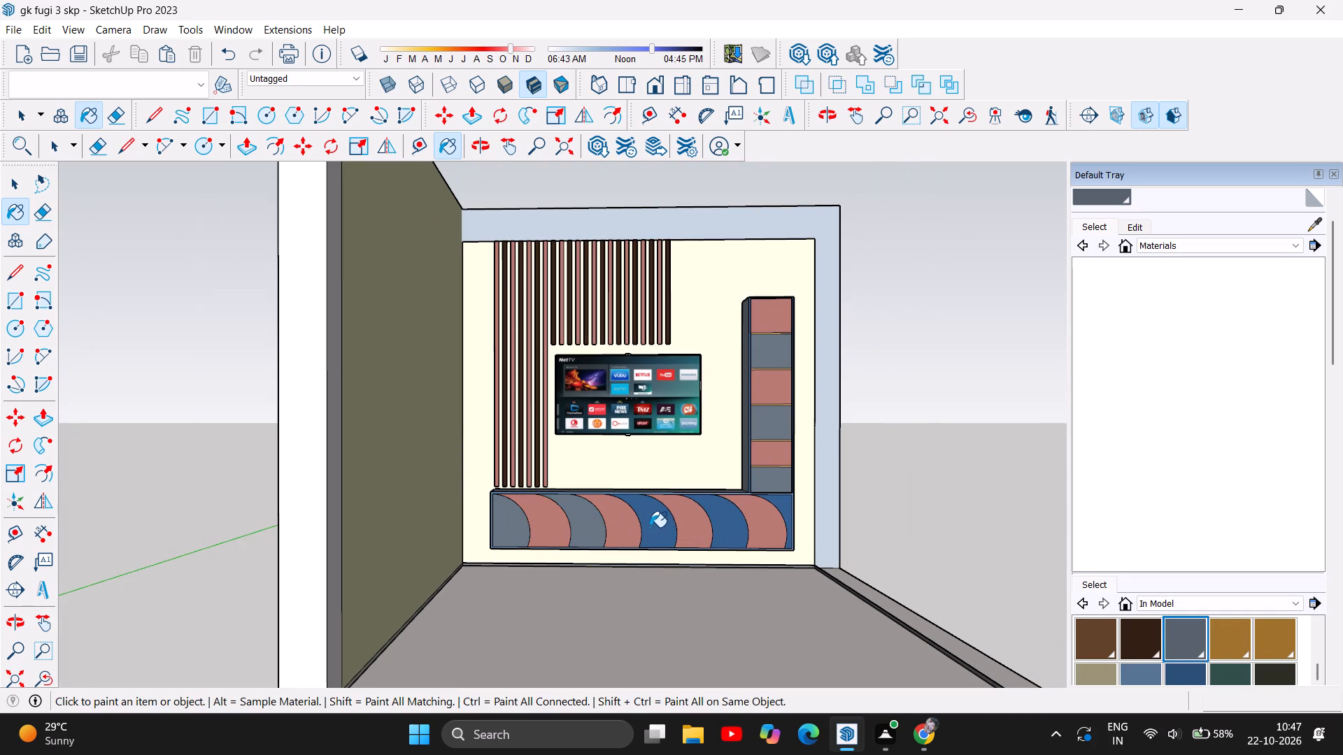
left_click(720, 530)
left_click(779, 507)
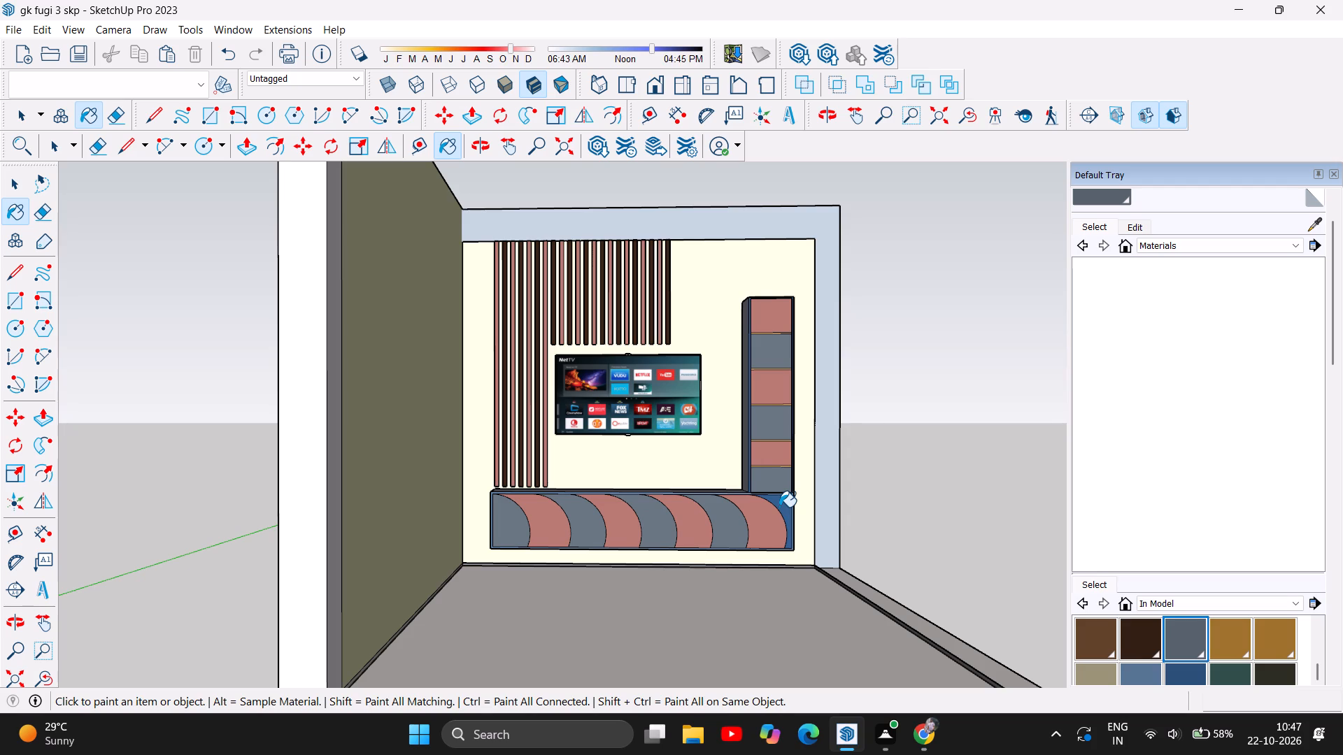
Examine the colouring of the base cabinet's arc-divided front and frame against the tall shelf unit and the wall slats.
scroll(432, 510, "down", 5)
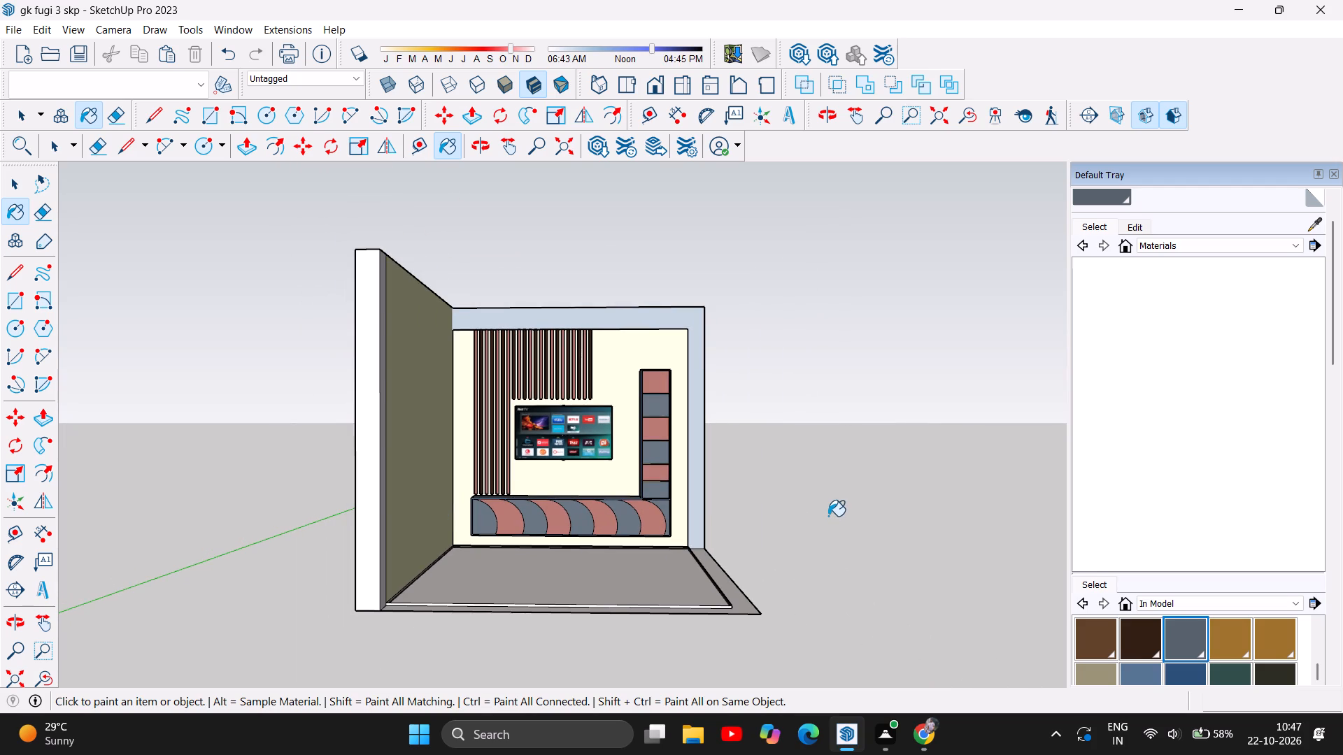
left_click(13, 173)
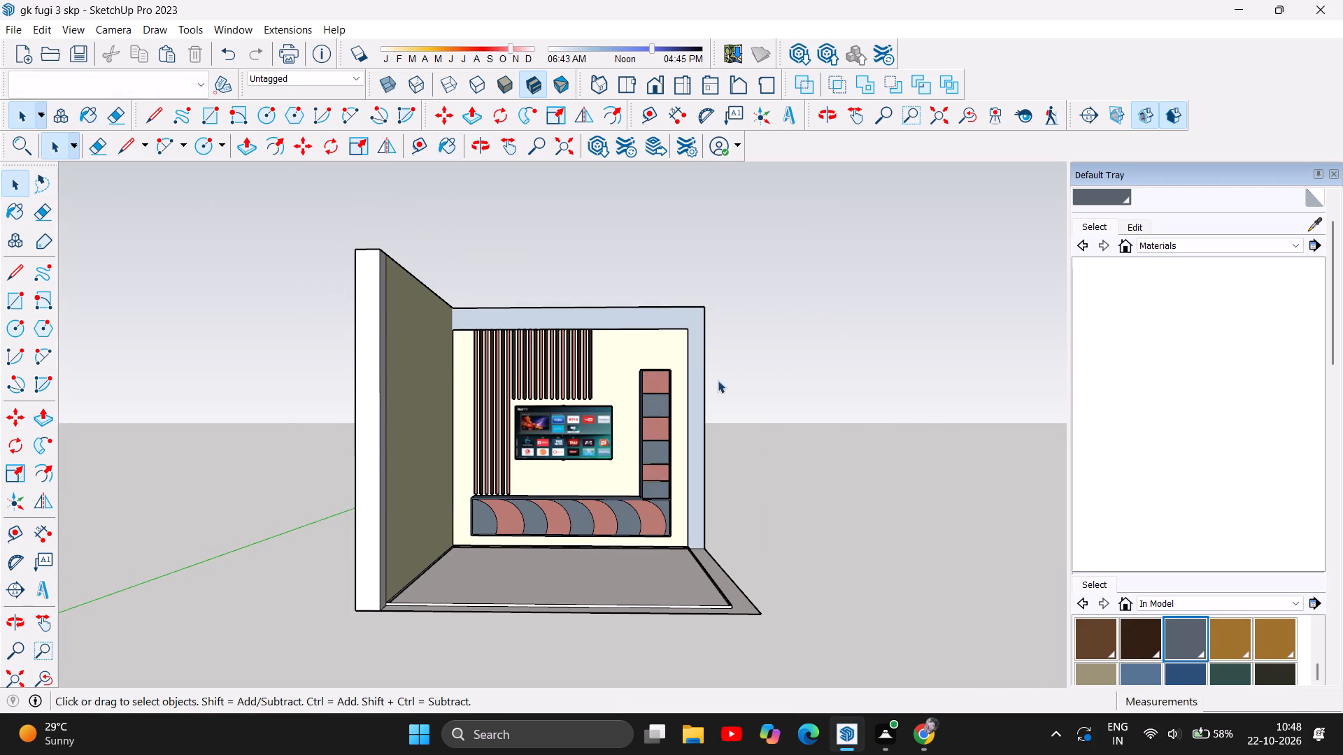
scroll(694, 436, "up", 4)
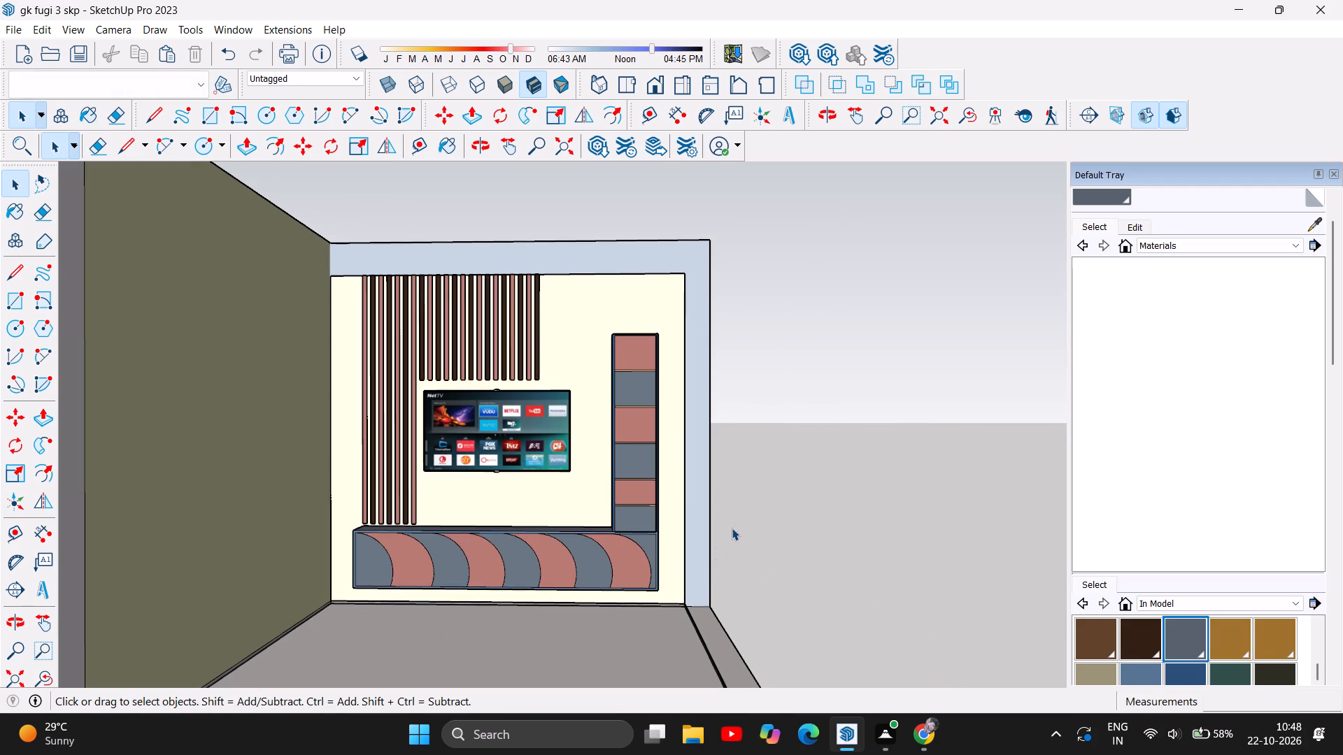
scroll(732, 528, "down", 4)
scroll(667, 513, "up", 6)
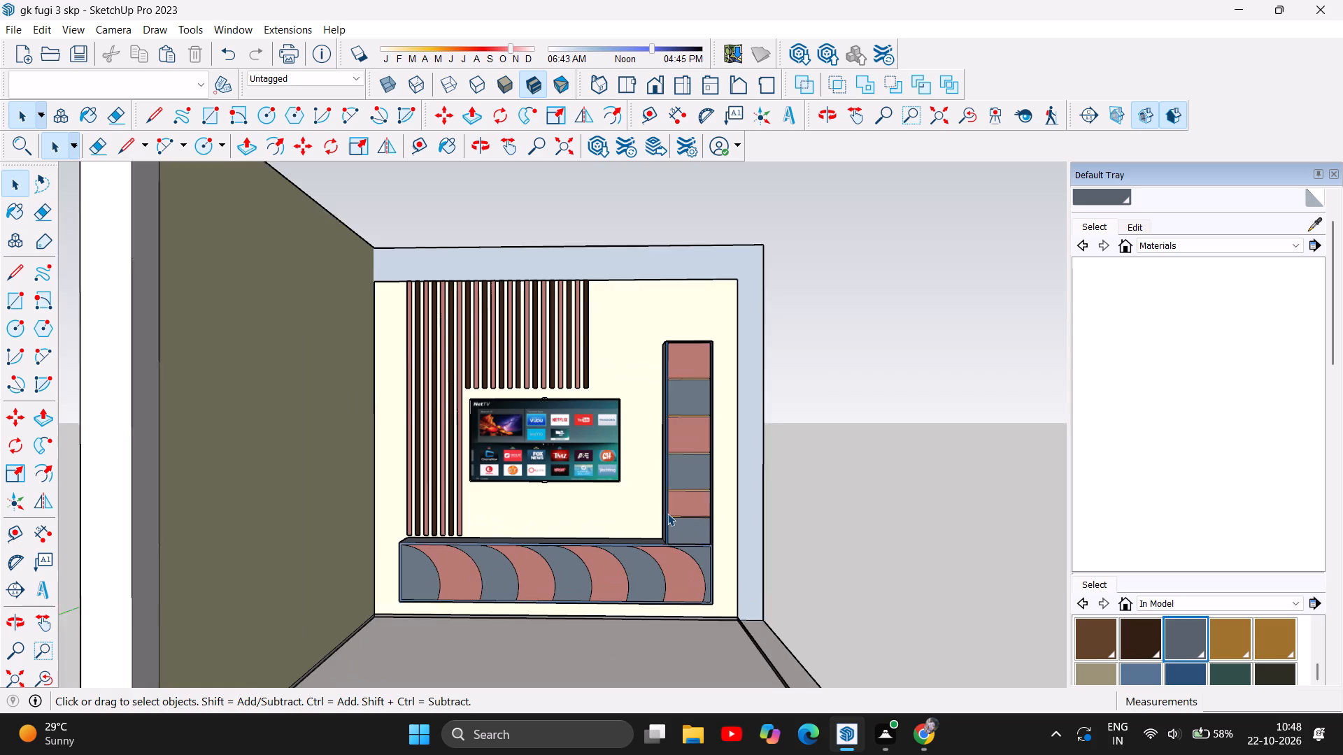
scroll(667, 513, "up", 1)
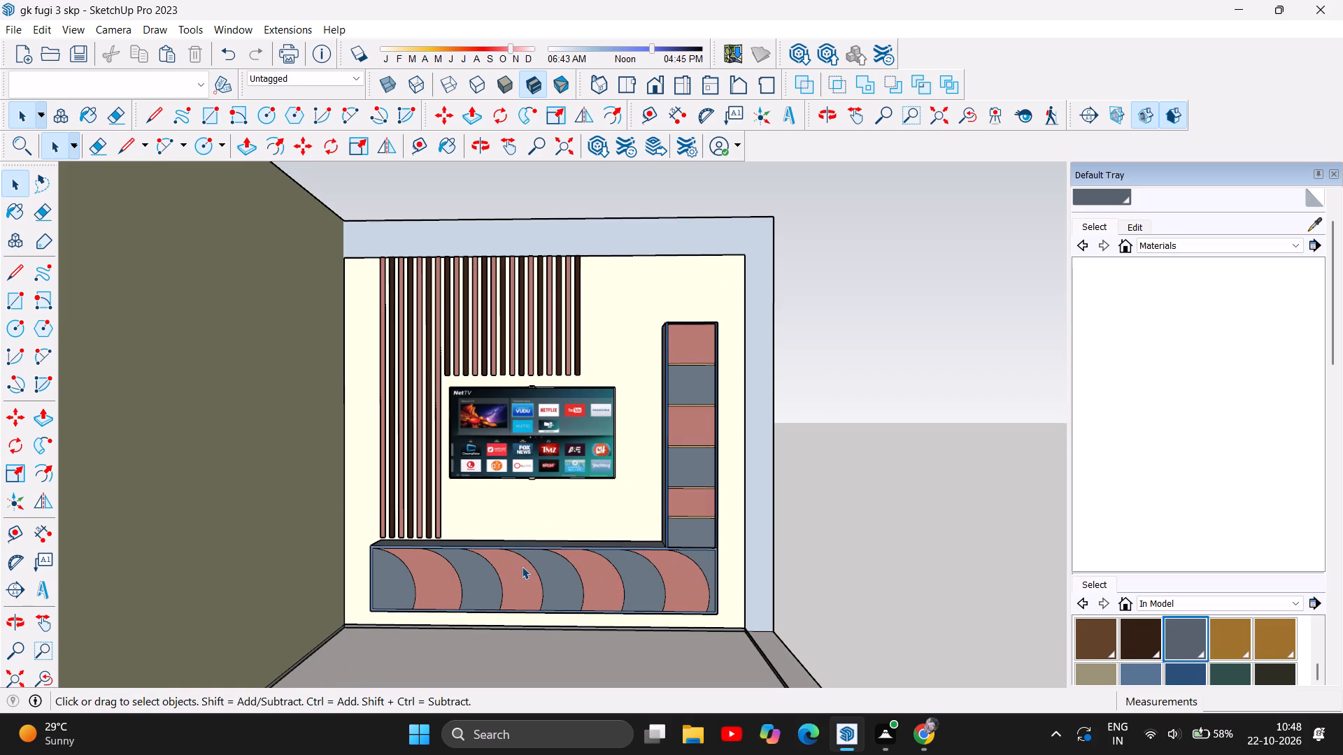
scroll(550, 510, "up", 6)
scroll(658, 561, "up", 2)
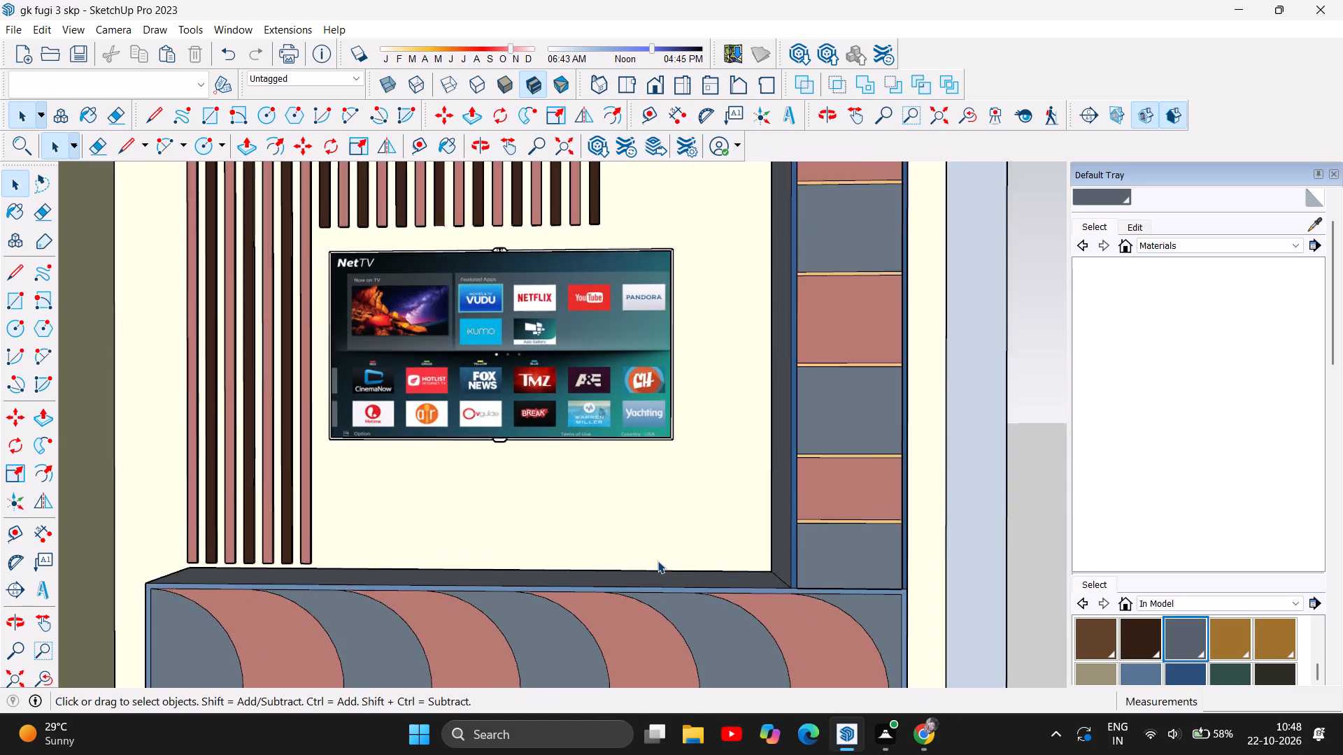
scroll(658, 561, "up", 3)
scroll(658, 561, "down", 13)
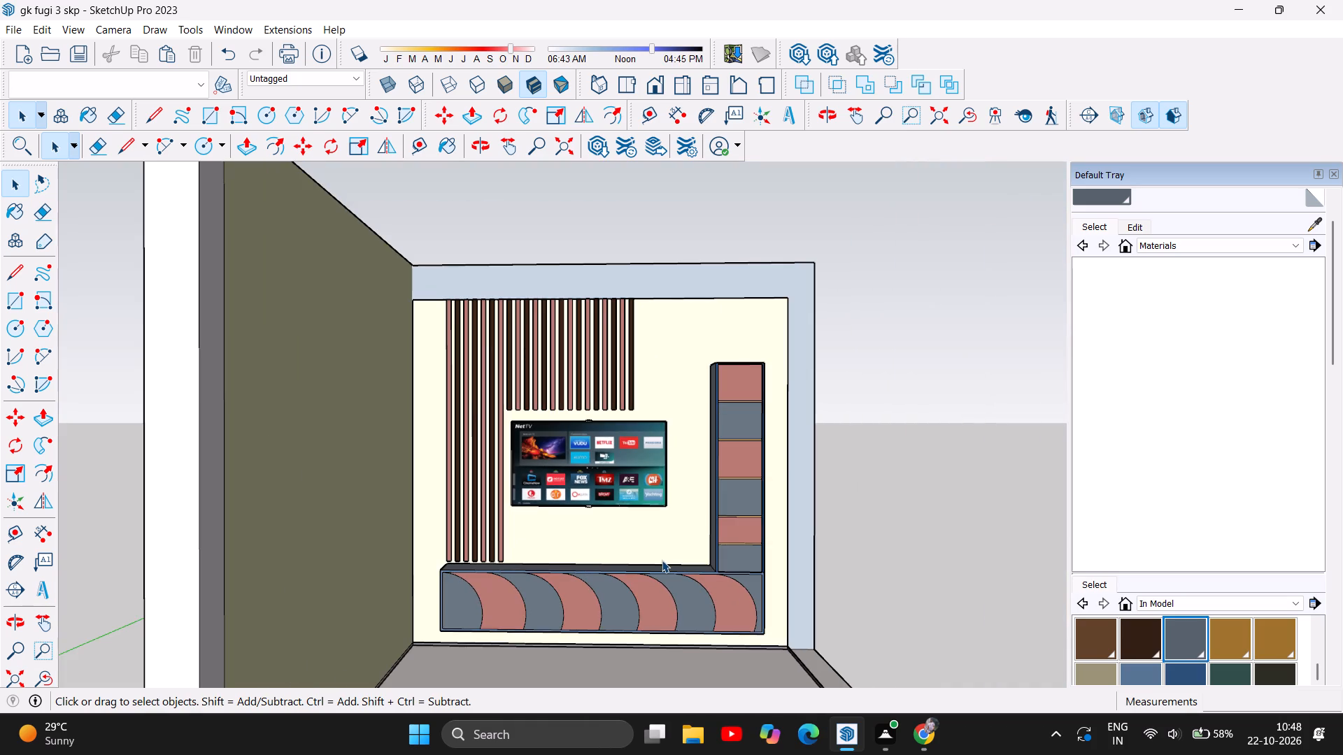
scroll(685, 533, "down", 6)
scroll(685, 533, "up", 6)
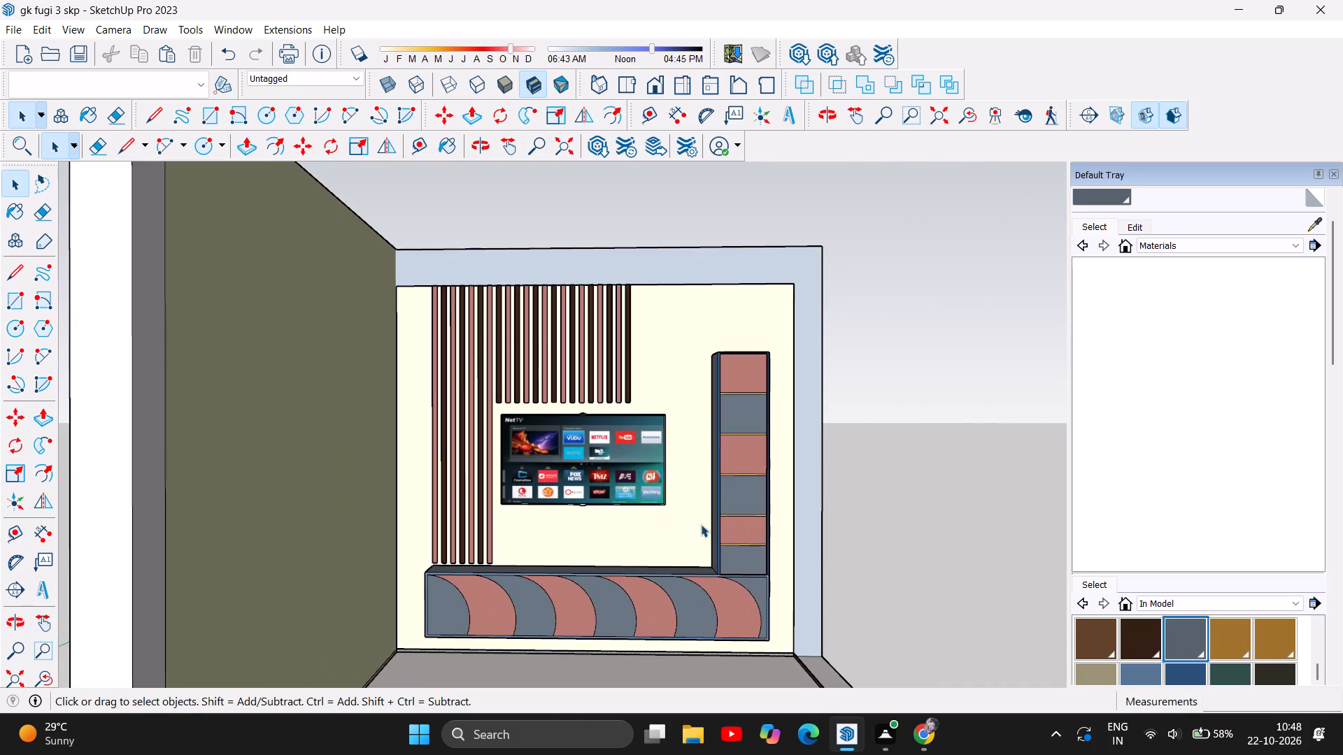
scroll(744, 596, "up", 13)
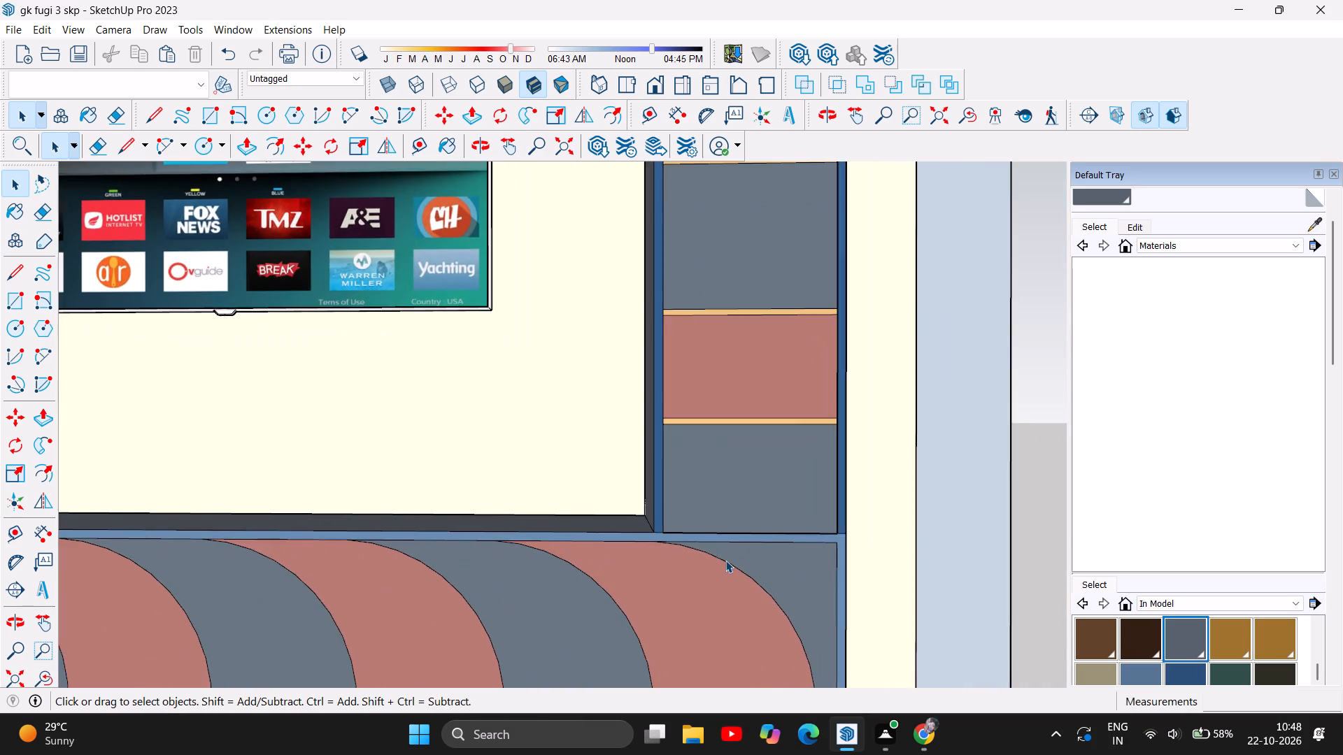
scroll(725, 560, "down", 13)
scroll(413, 632, "up", 5)
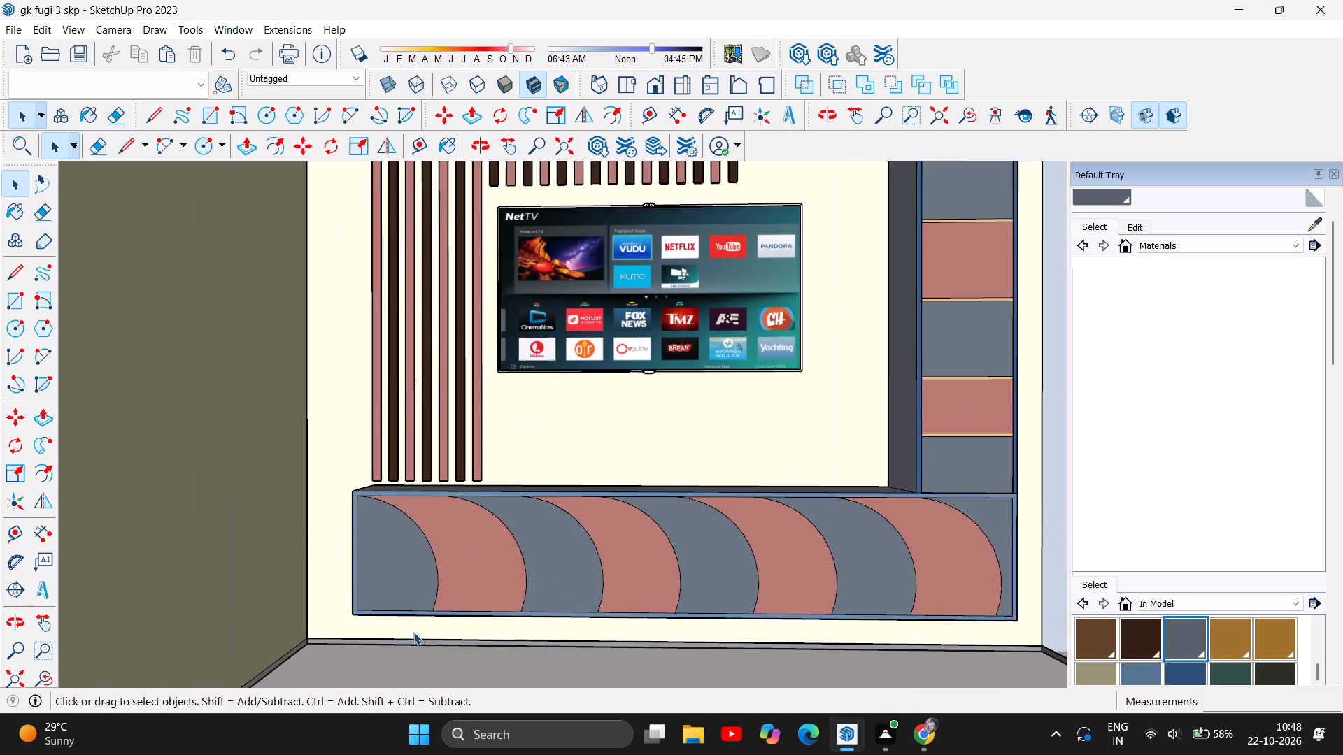
scroll(413, 632, "up", 14)
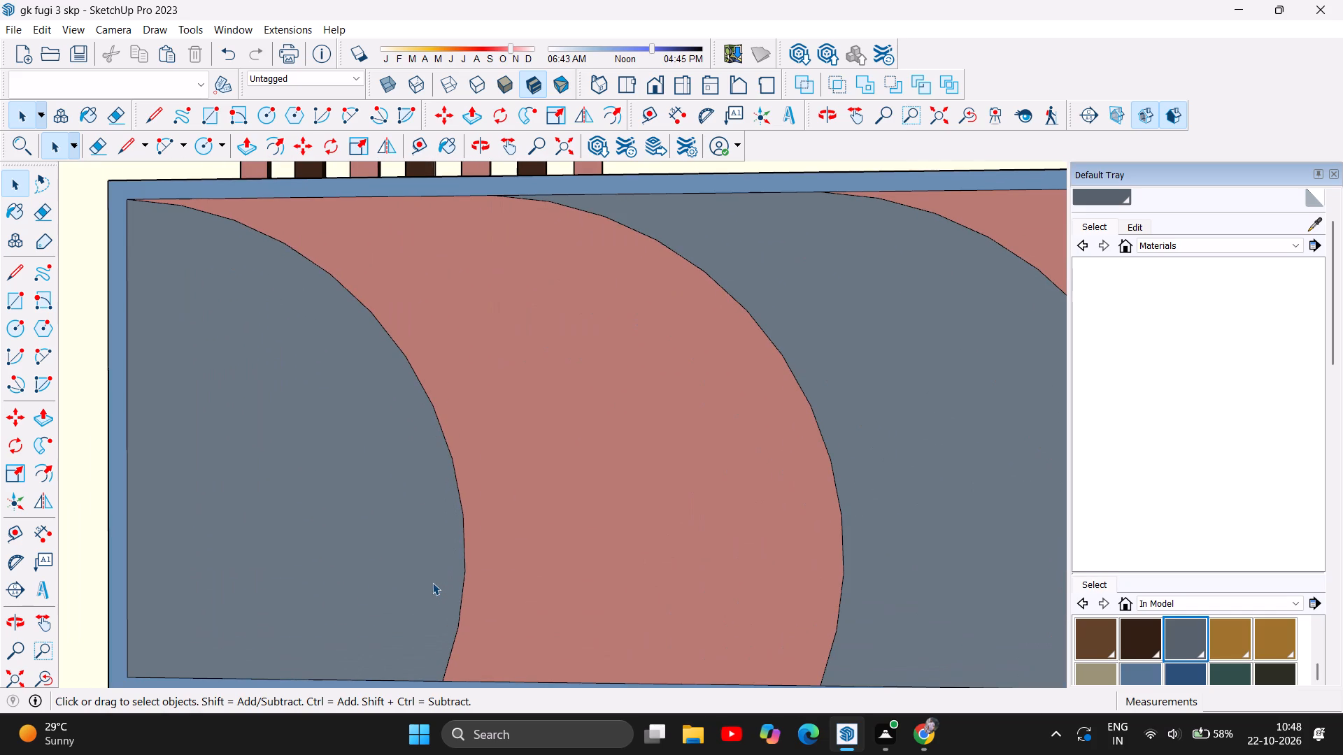
scroll(432, 582, "down", 13)
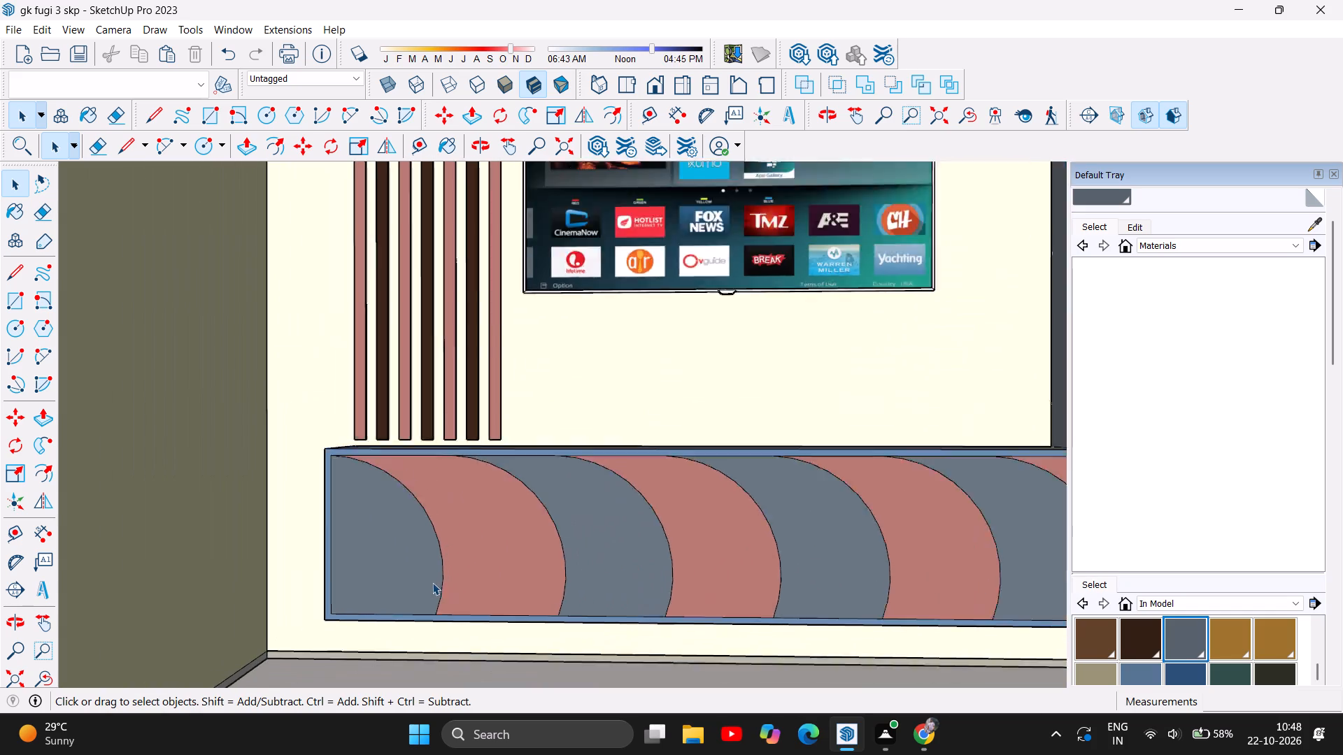
scroll(432, 582, "down", 6)
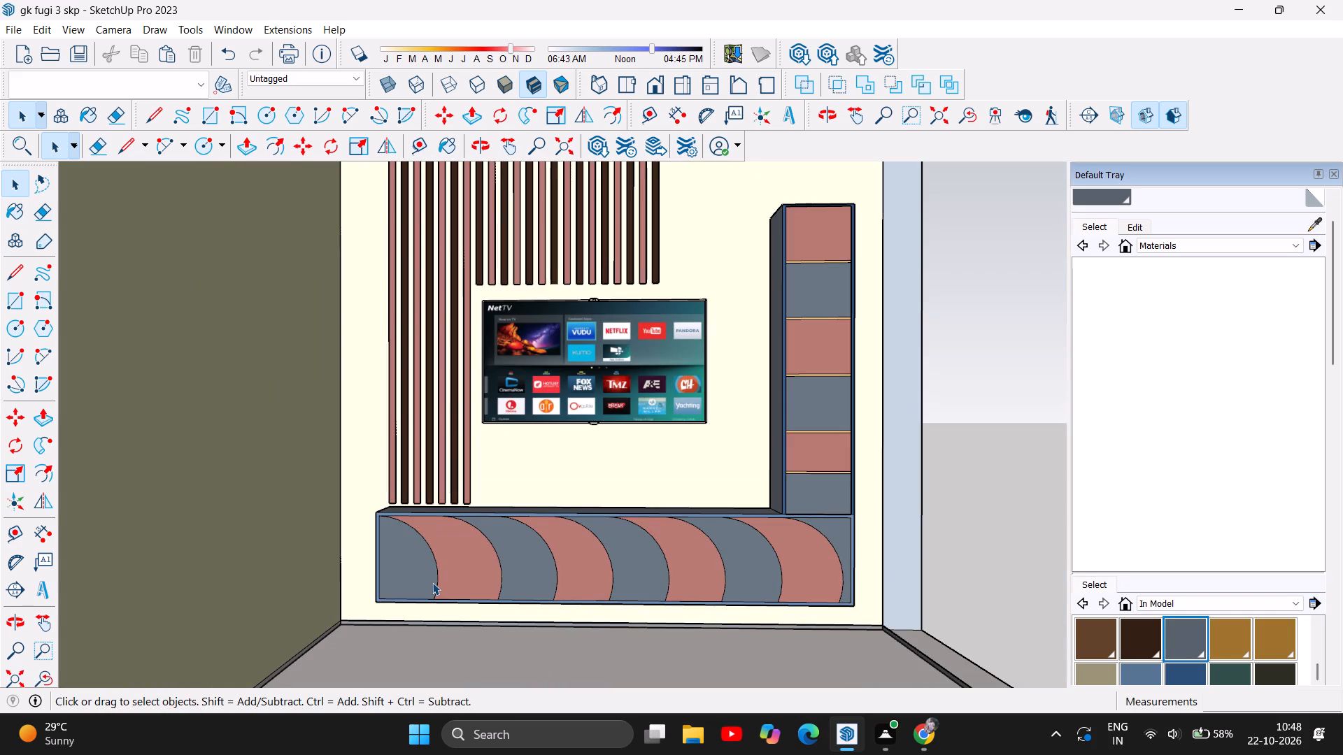
scroll(432, 582, "down", 4)
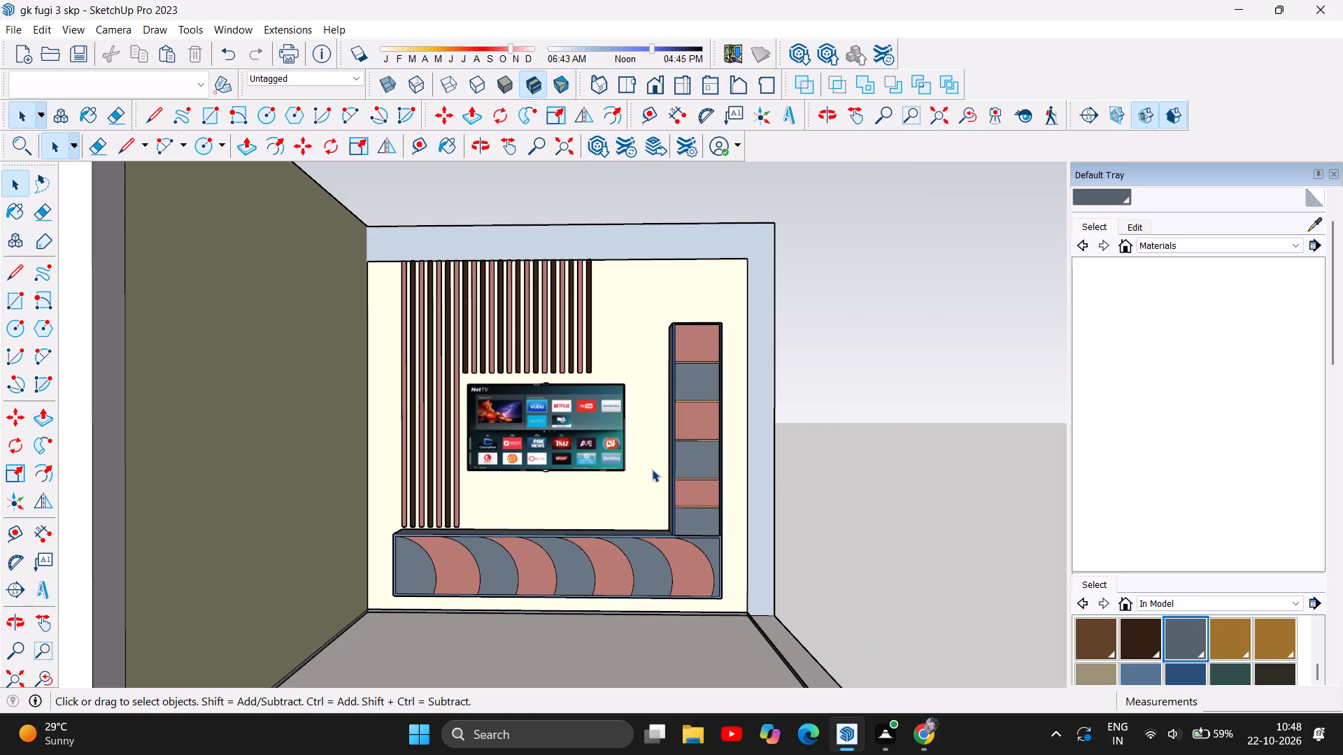
scroll(651, 467, "down", 4)
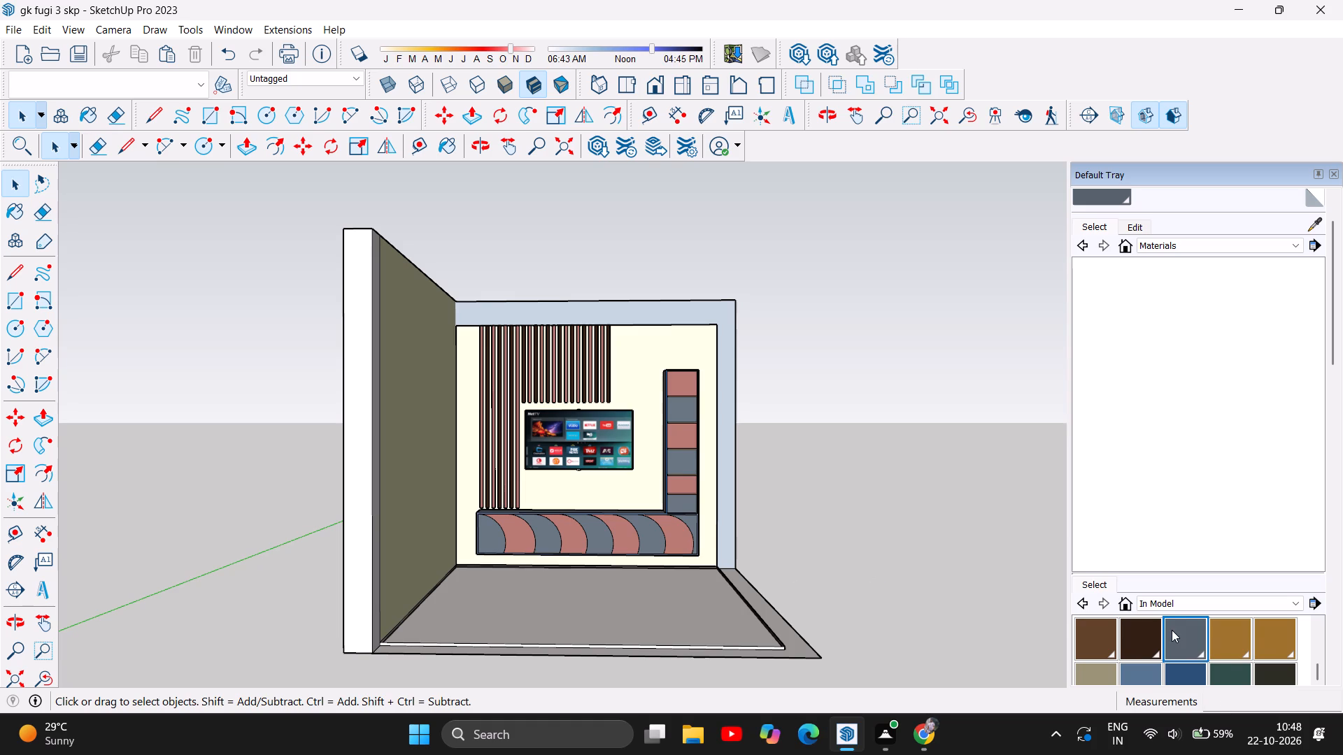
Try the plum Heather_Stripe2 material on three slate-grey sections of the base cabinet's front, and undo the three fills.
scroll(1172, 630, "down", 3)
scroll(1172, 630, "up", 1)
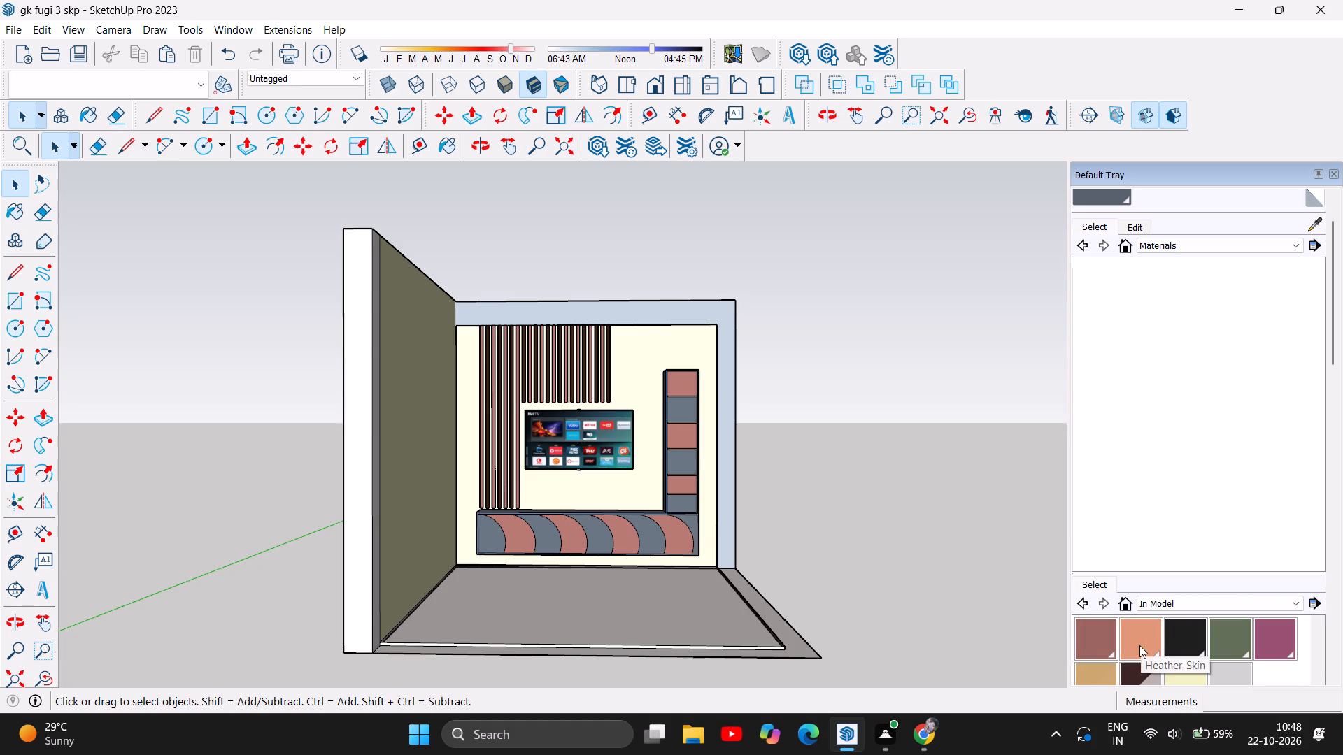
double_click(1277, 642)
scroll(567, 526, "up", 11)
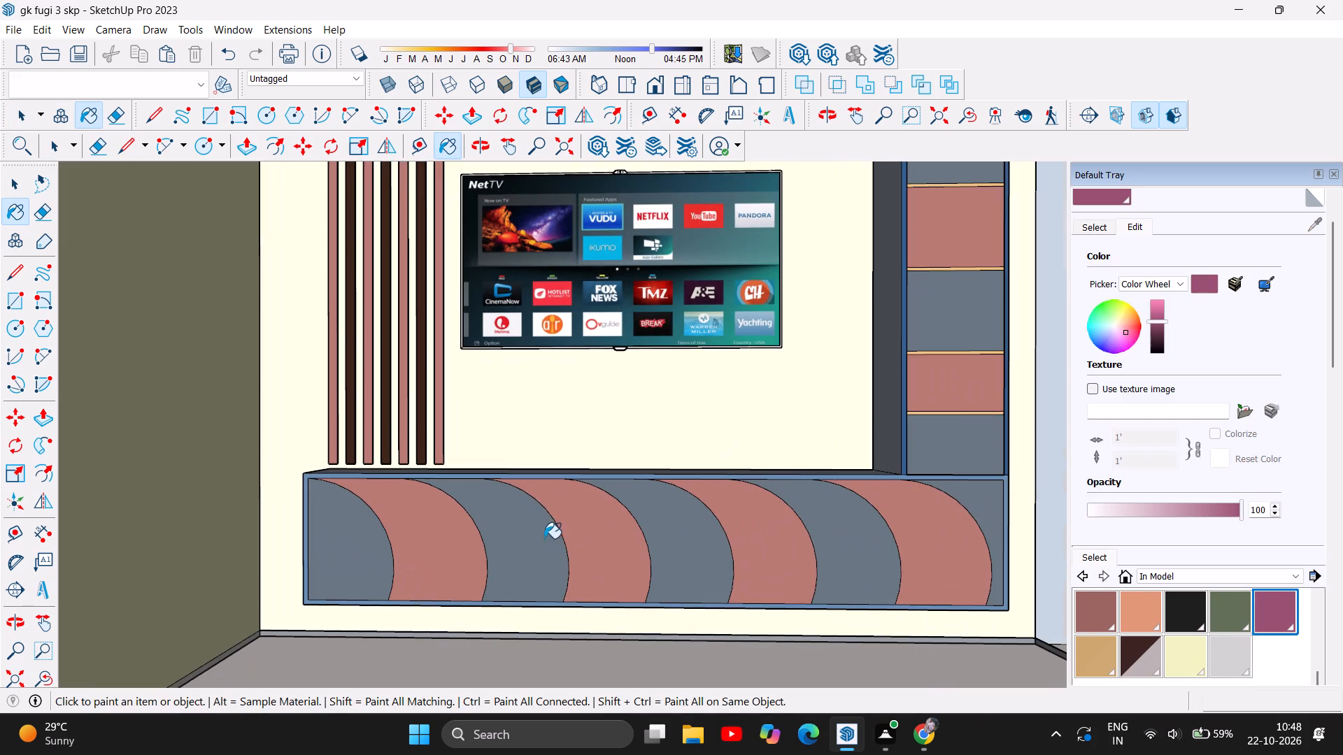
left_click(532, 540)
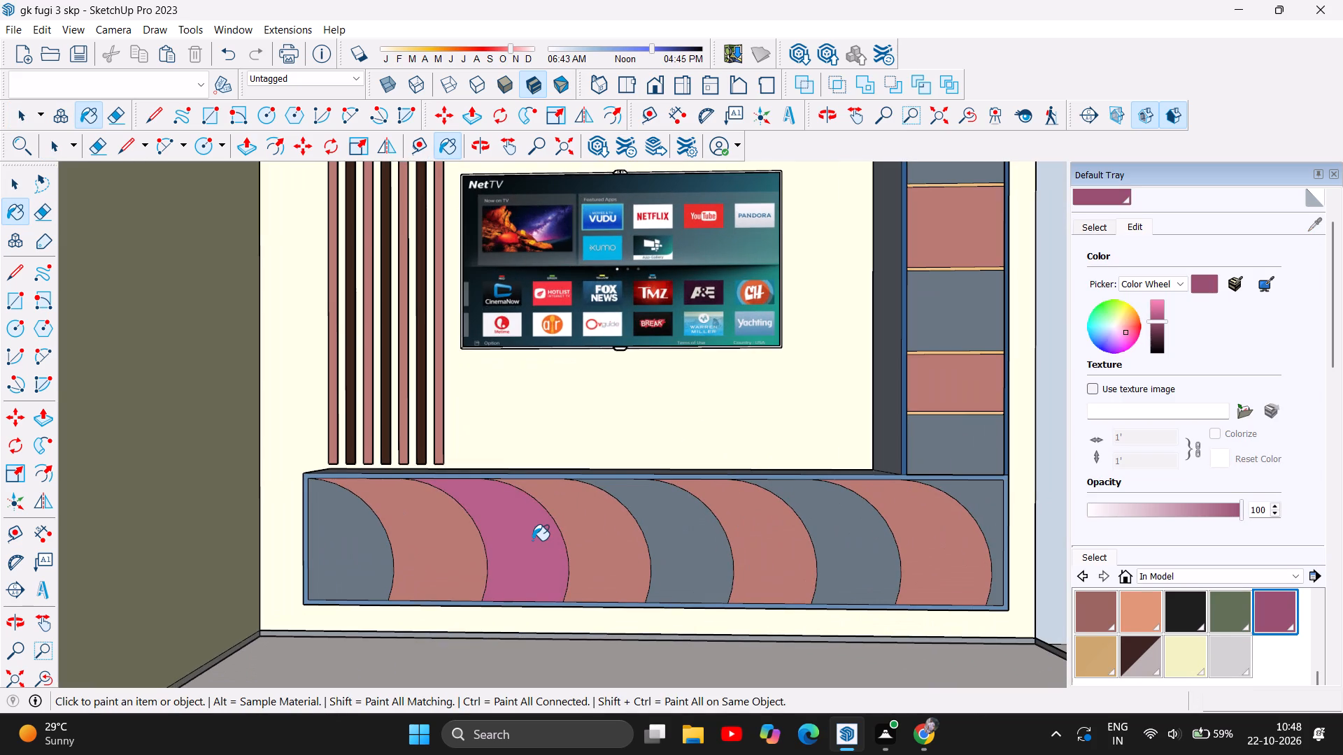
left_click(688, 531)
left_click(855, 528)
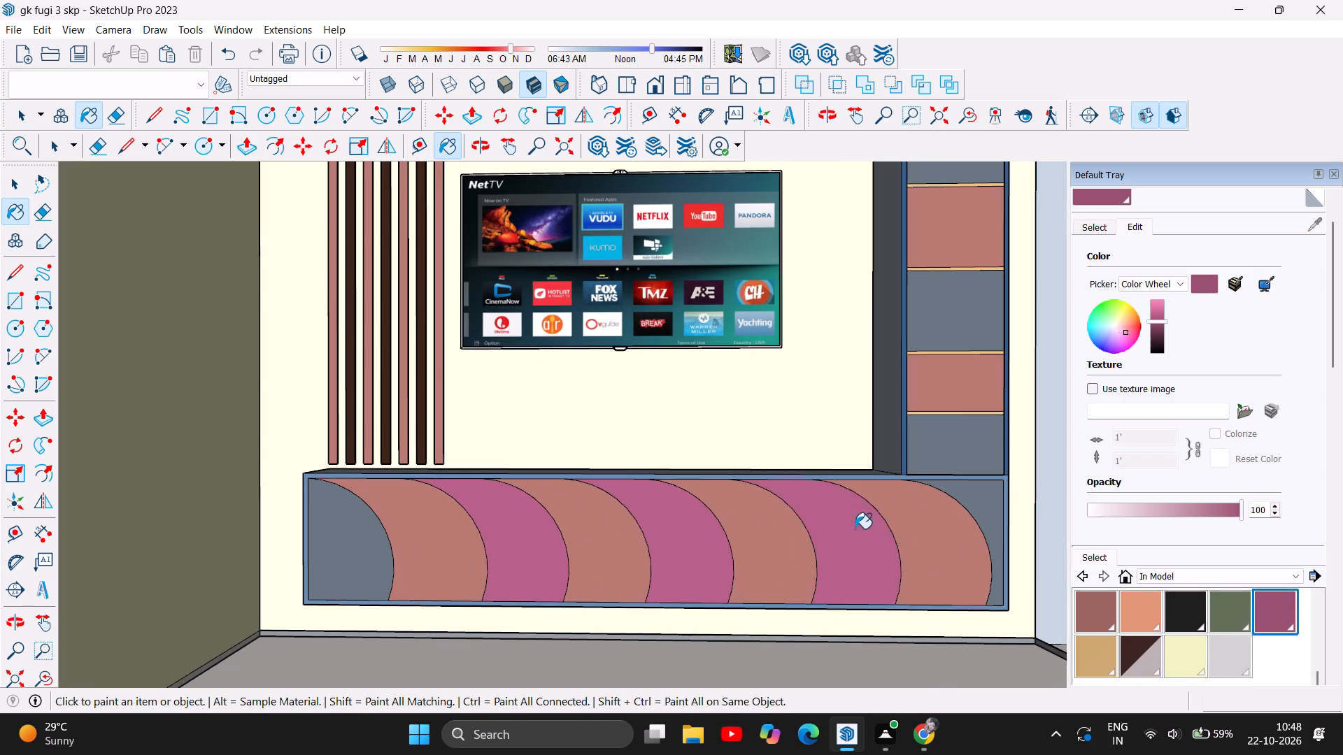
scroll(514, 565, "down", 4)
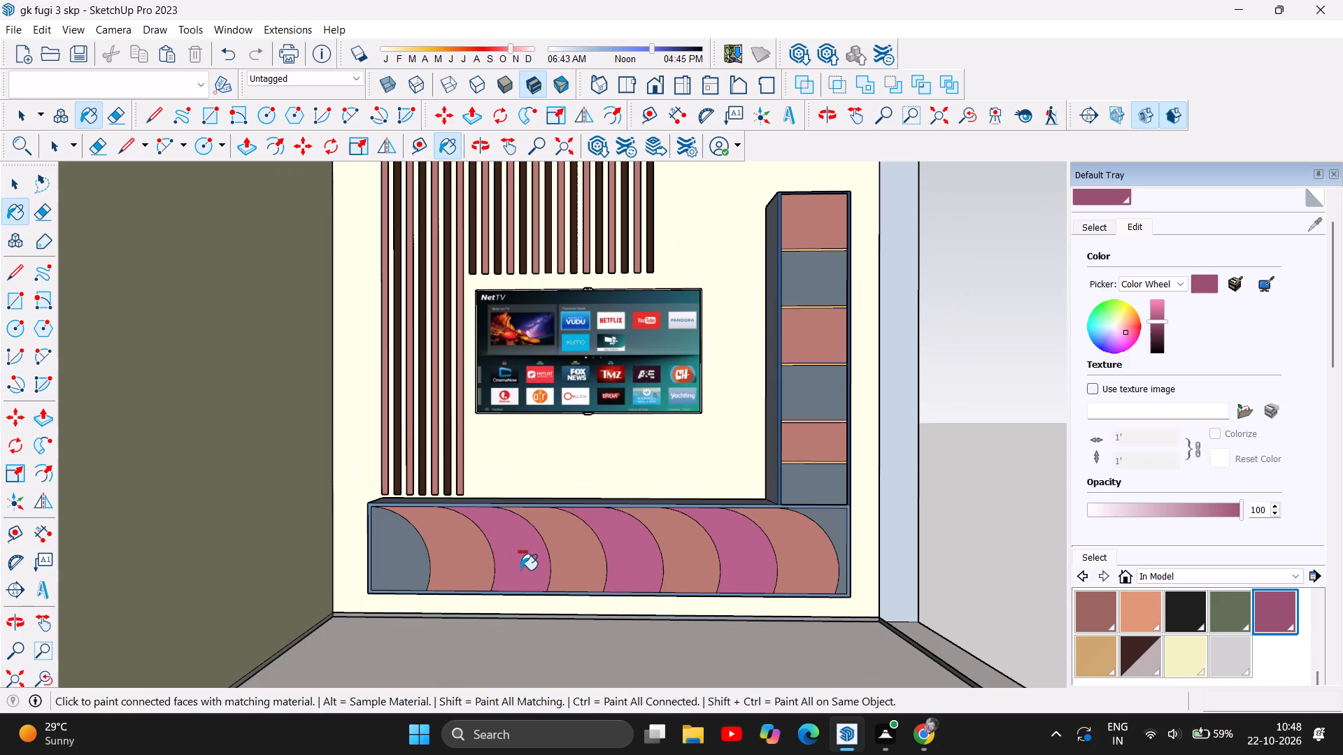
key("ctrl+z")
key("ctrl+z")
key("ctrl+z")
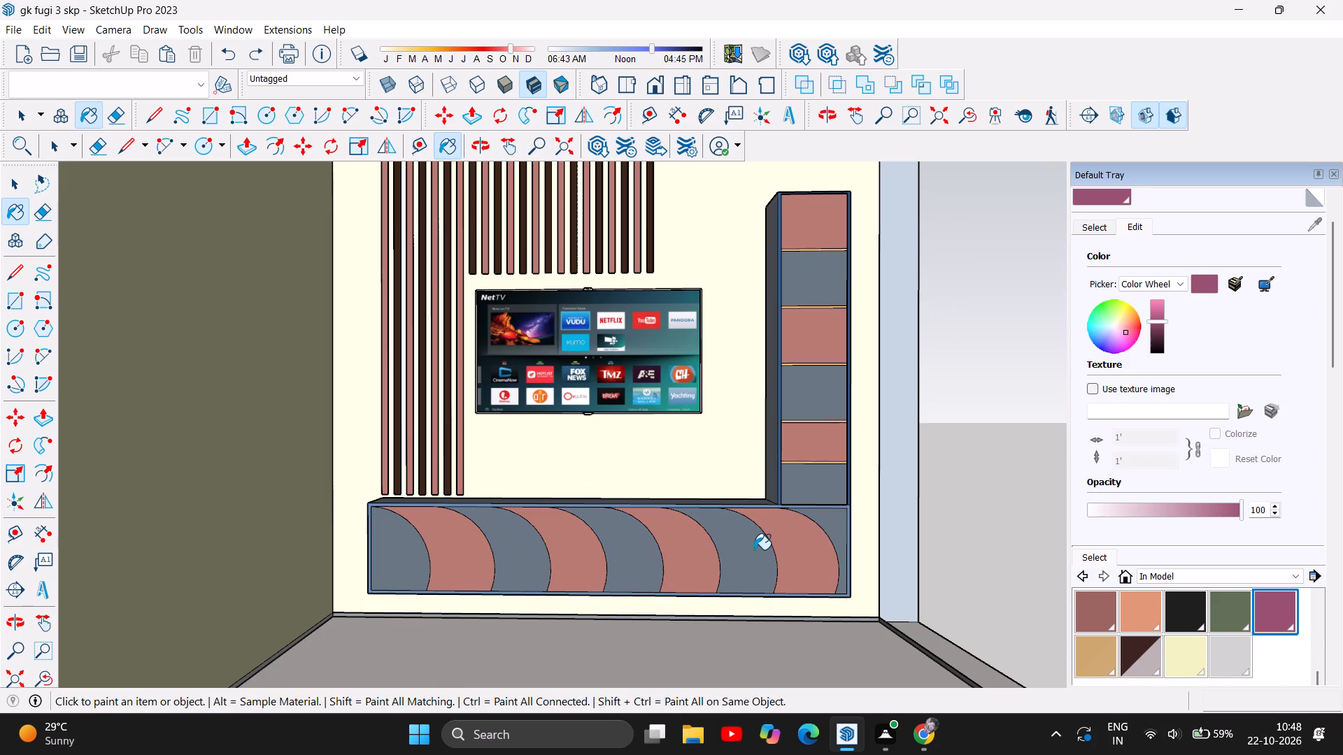
Paint the frames around the base cabinet's front and the tall shelf unit with the plum material.
scroll(858, 525, "up", 11)
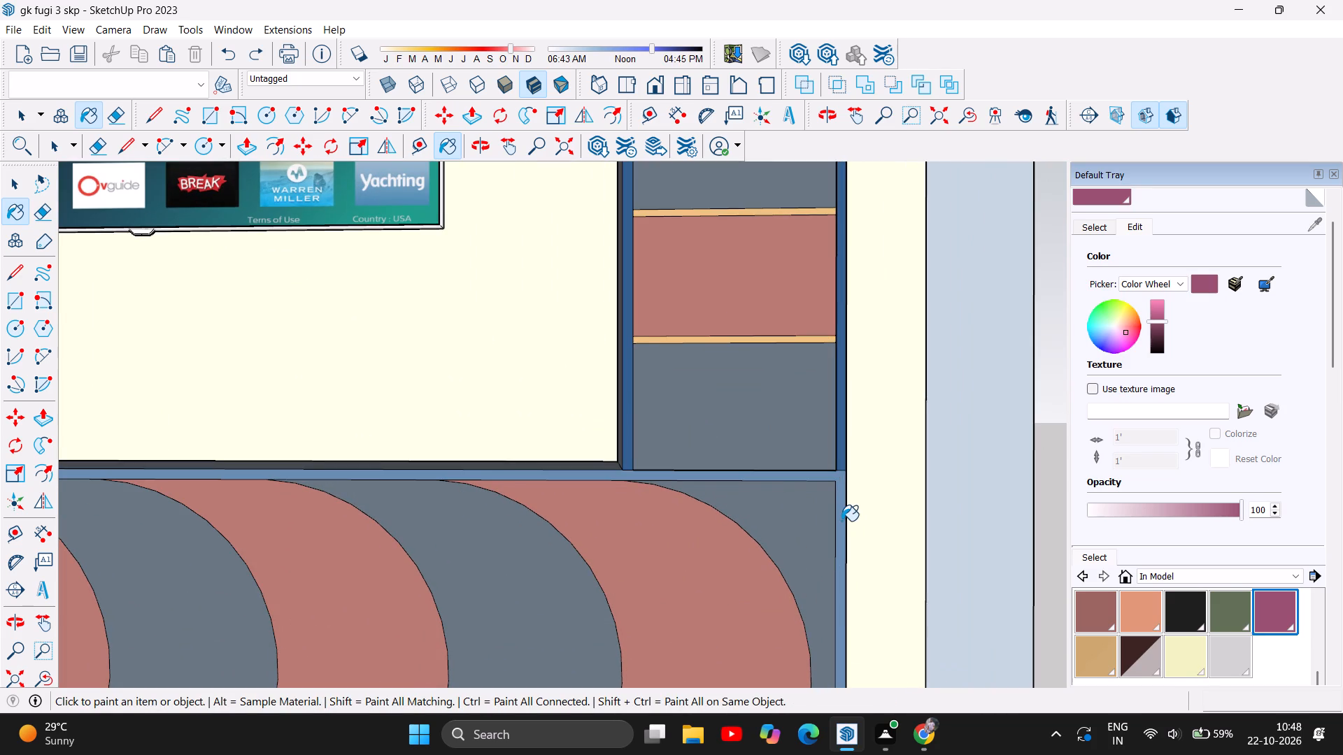
left_click(841, 521)
left_click(839, 440)
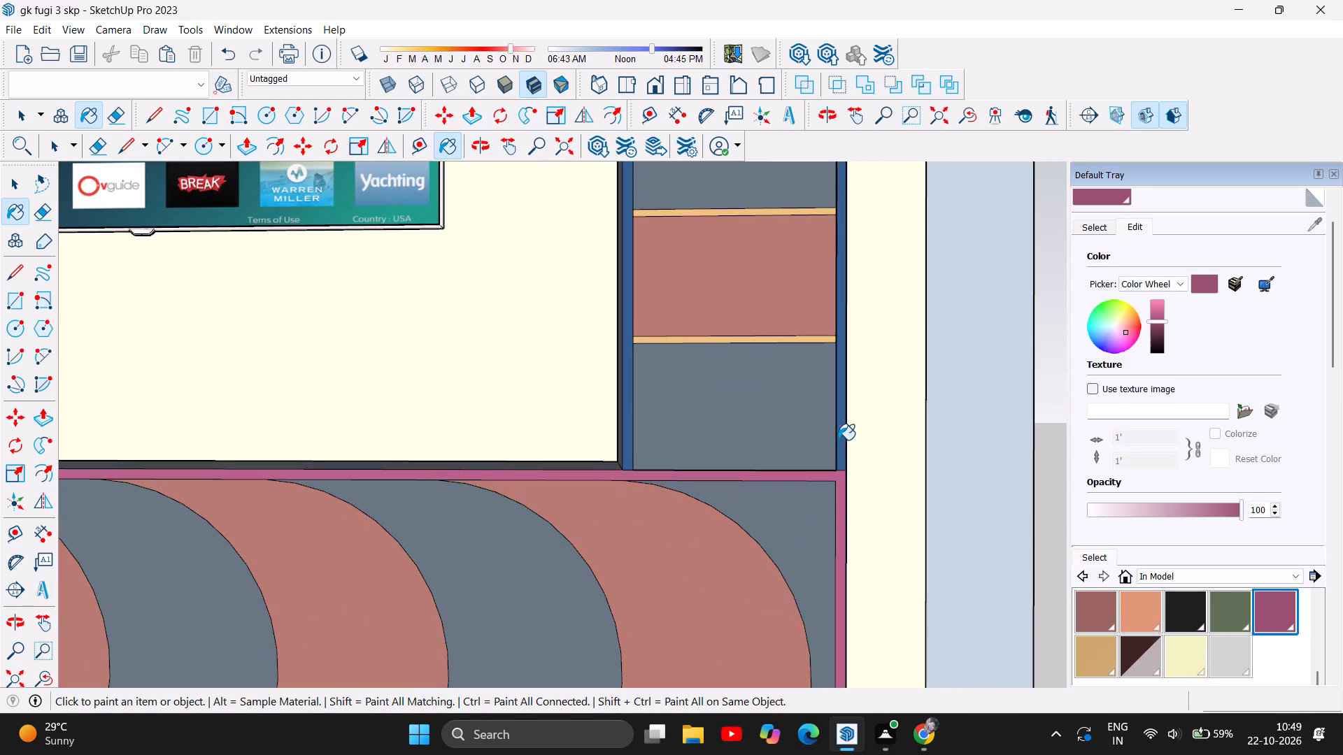
scroll(835, 508, "down", 16)
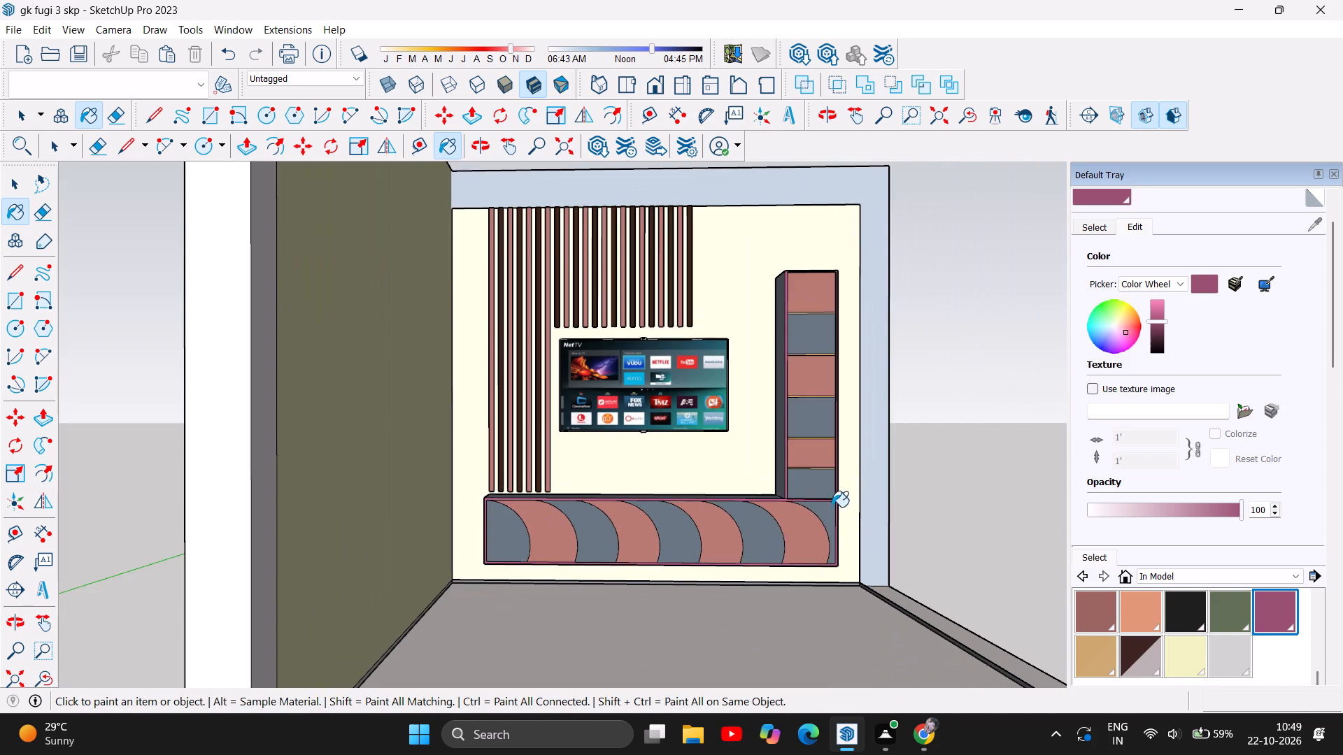
Paint the frame around the base cabinet's front with the light grey material already in the model.
scroll(588, 533, "up", 7)
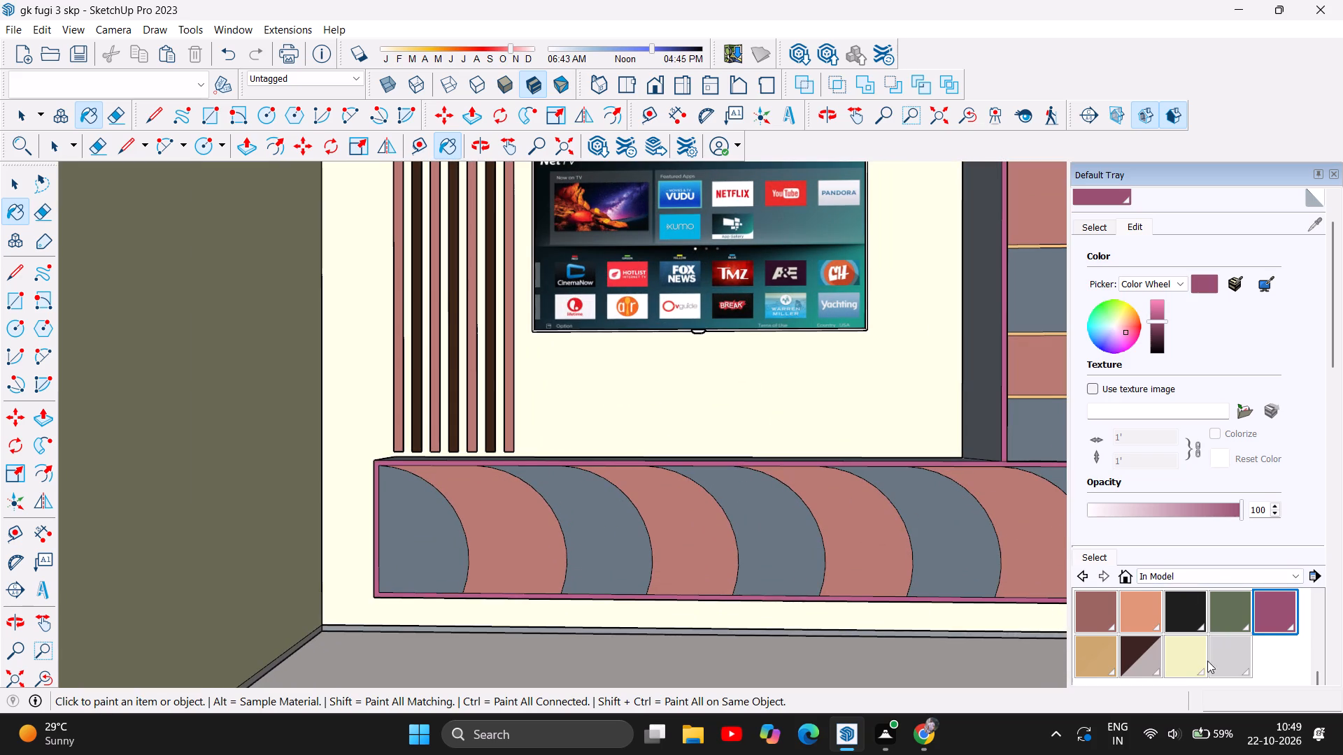
left_click(1196, 658)
left_click(1230, 659)
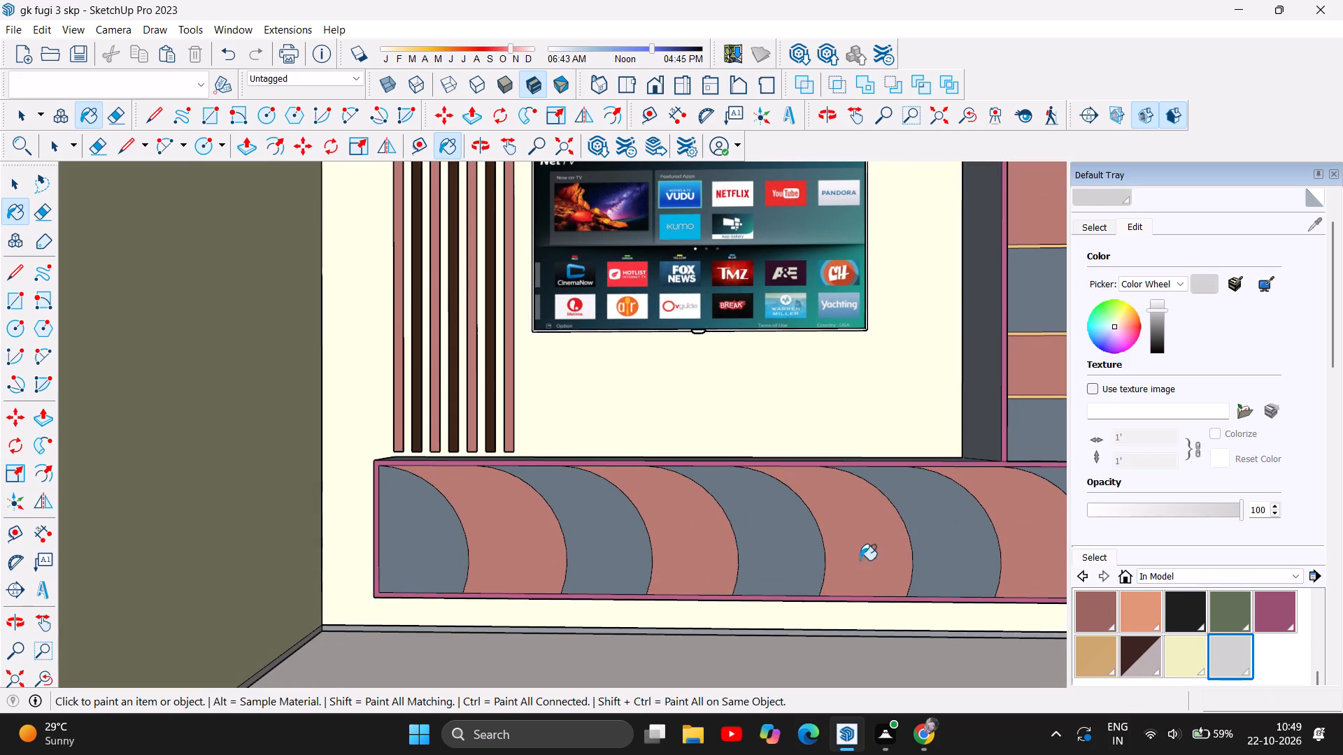
scroll(797, 489, "up", 10)
left_click(676, 436)
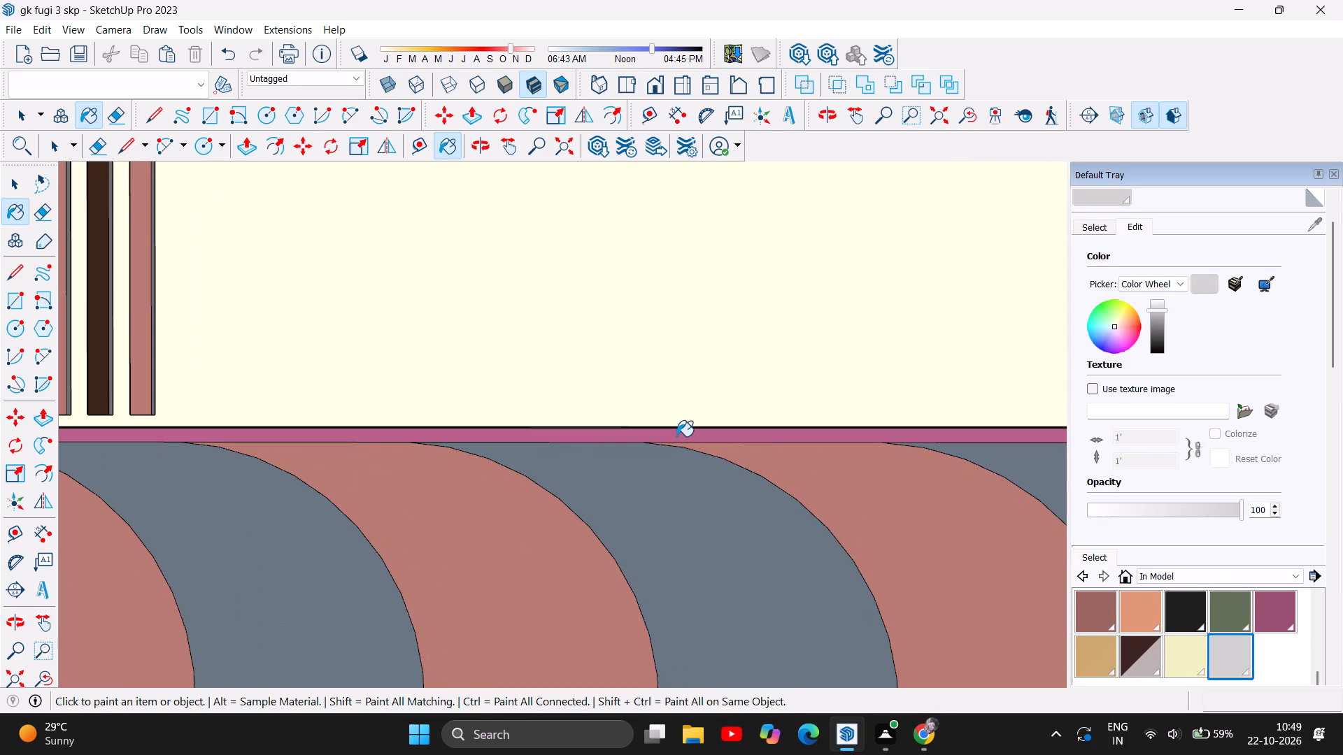
scroll(677, 436, "down", 12)
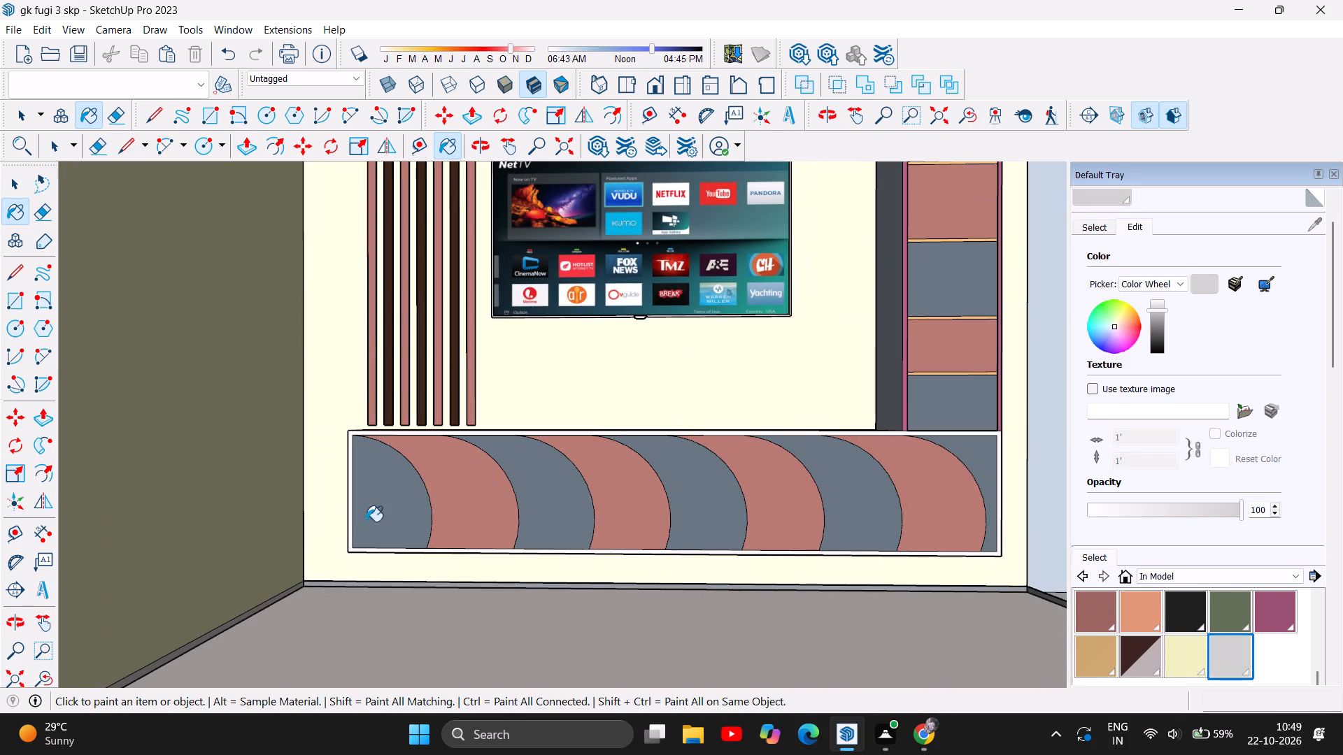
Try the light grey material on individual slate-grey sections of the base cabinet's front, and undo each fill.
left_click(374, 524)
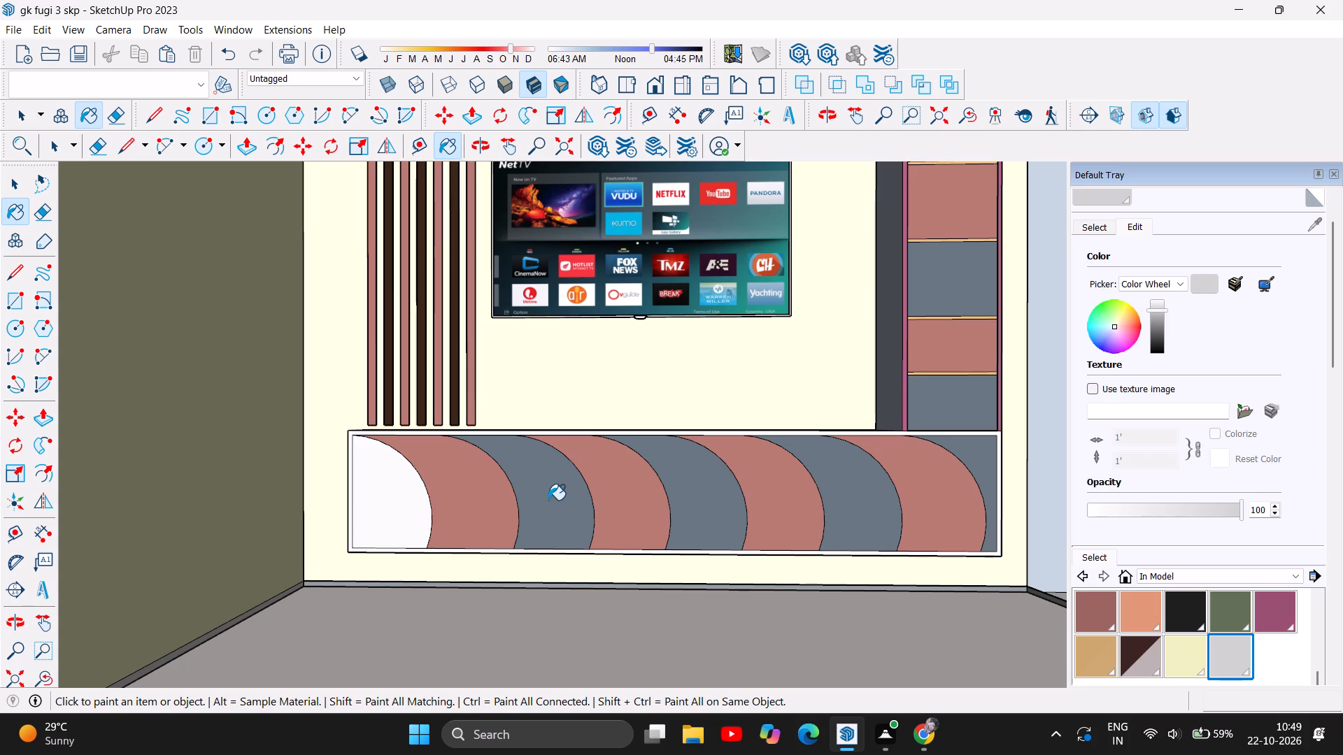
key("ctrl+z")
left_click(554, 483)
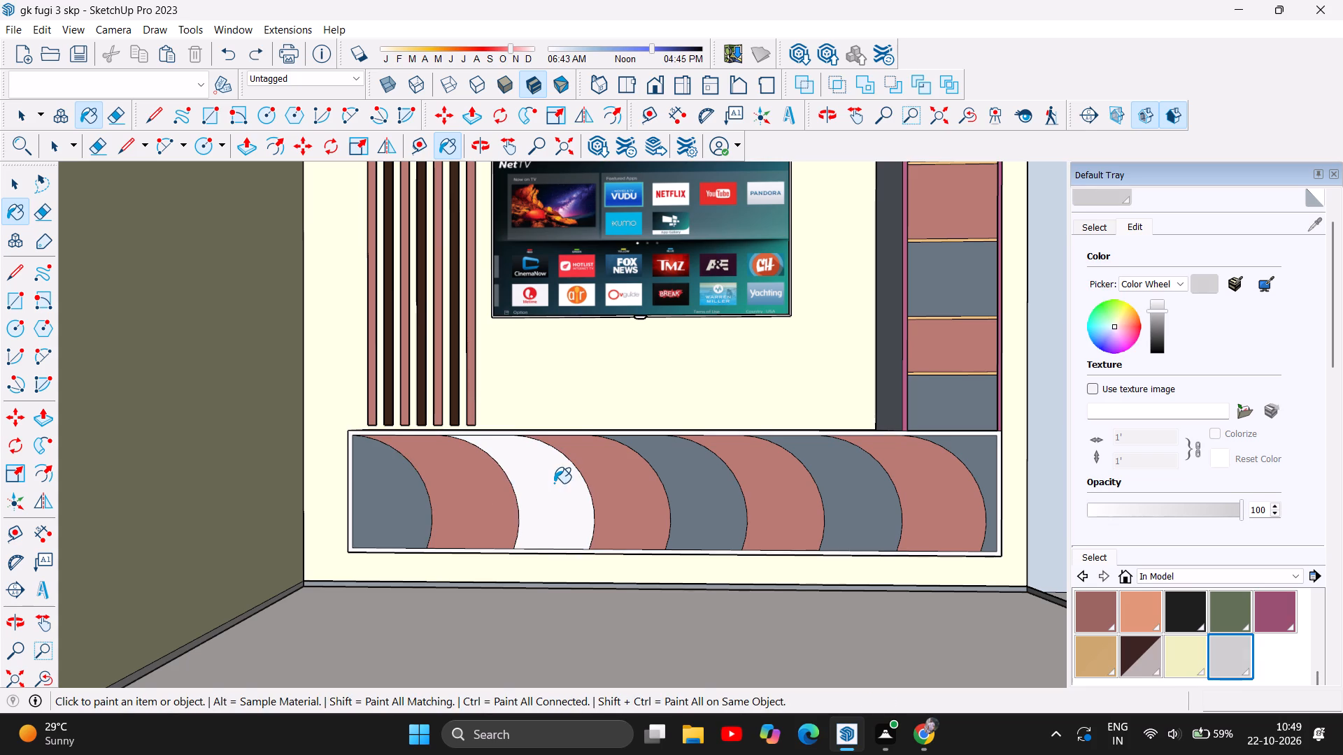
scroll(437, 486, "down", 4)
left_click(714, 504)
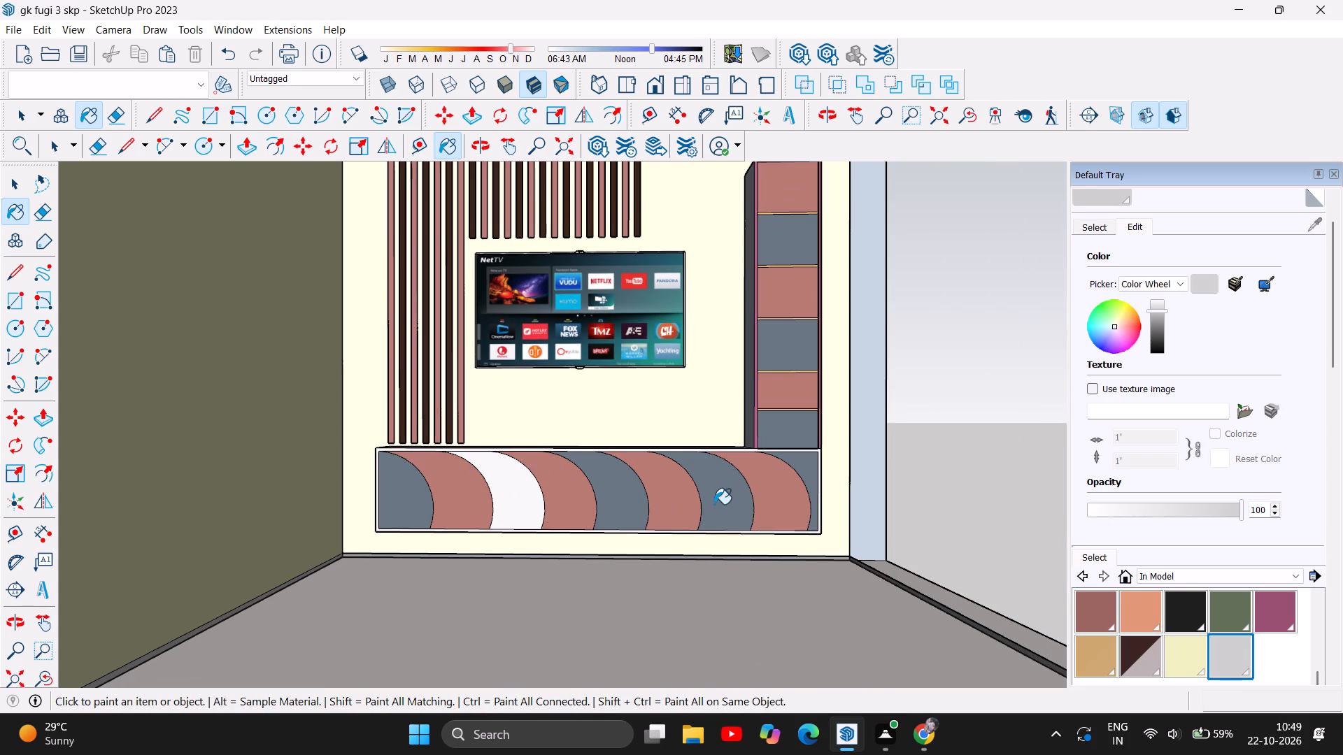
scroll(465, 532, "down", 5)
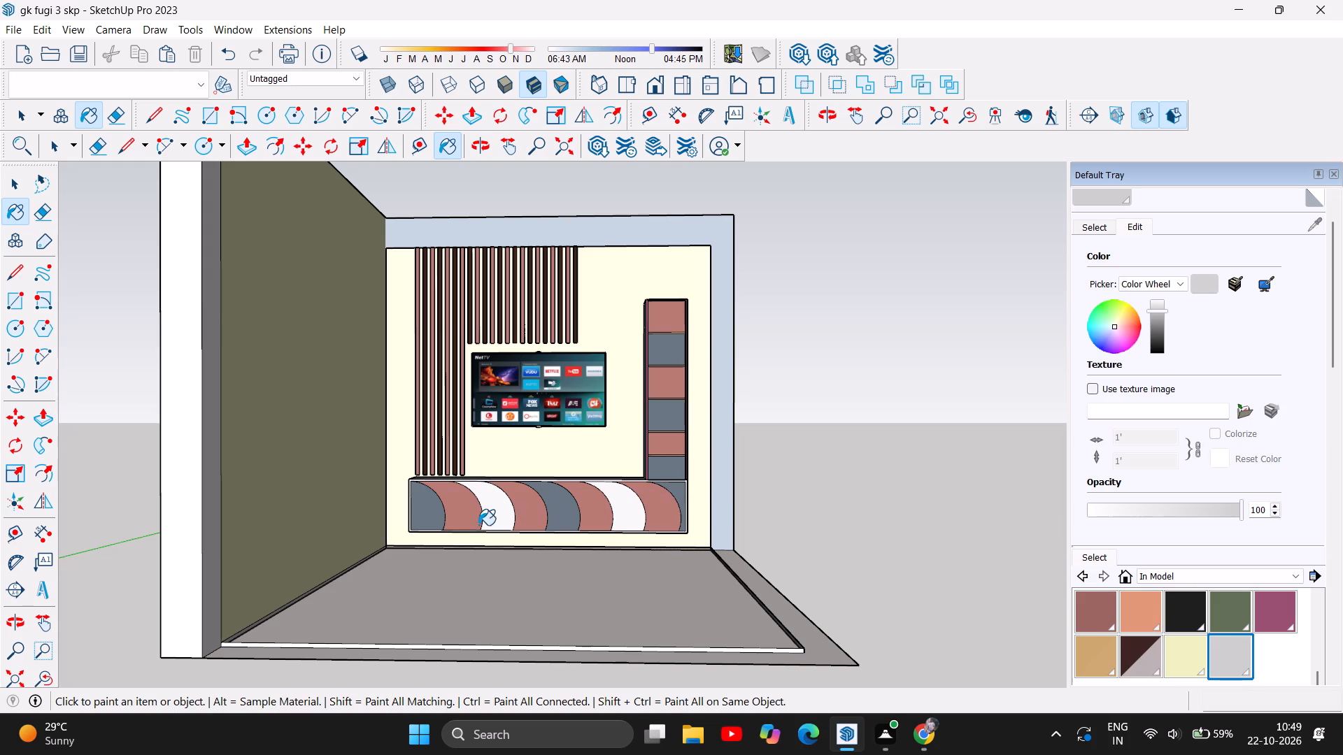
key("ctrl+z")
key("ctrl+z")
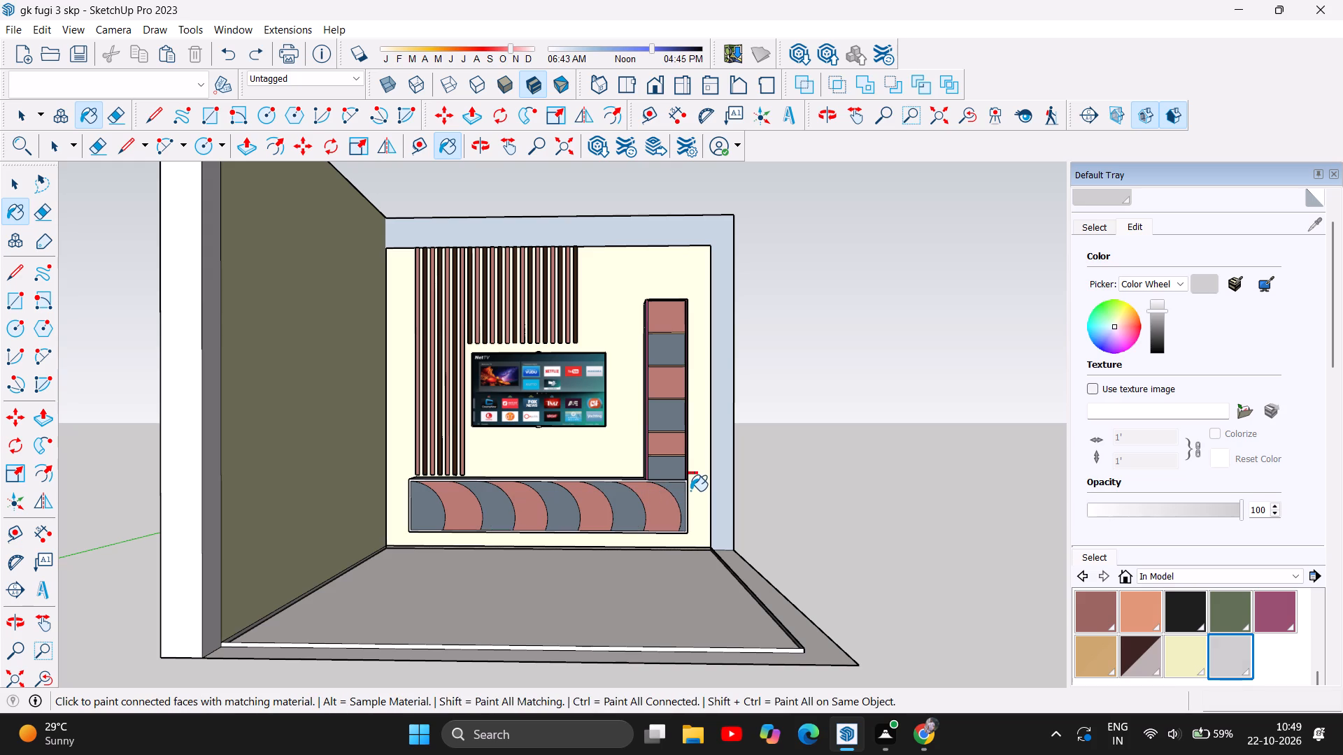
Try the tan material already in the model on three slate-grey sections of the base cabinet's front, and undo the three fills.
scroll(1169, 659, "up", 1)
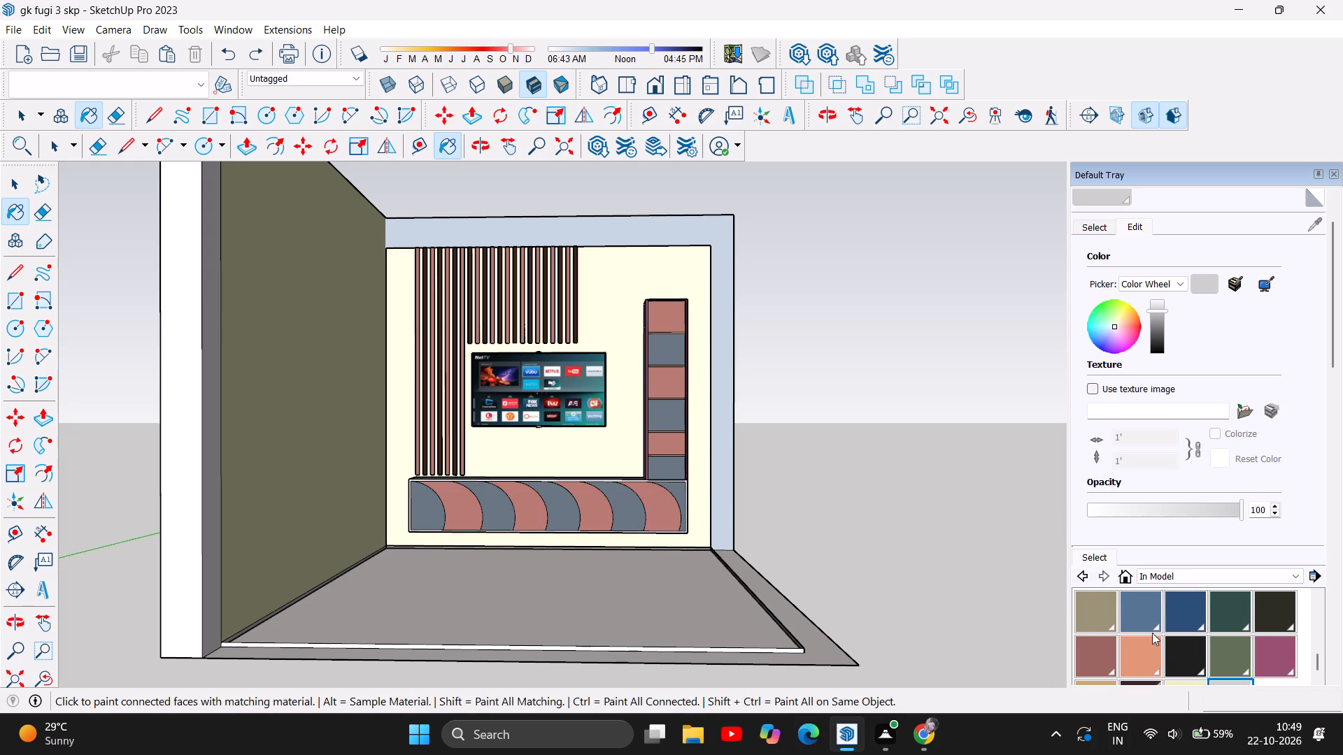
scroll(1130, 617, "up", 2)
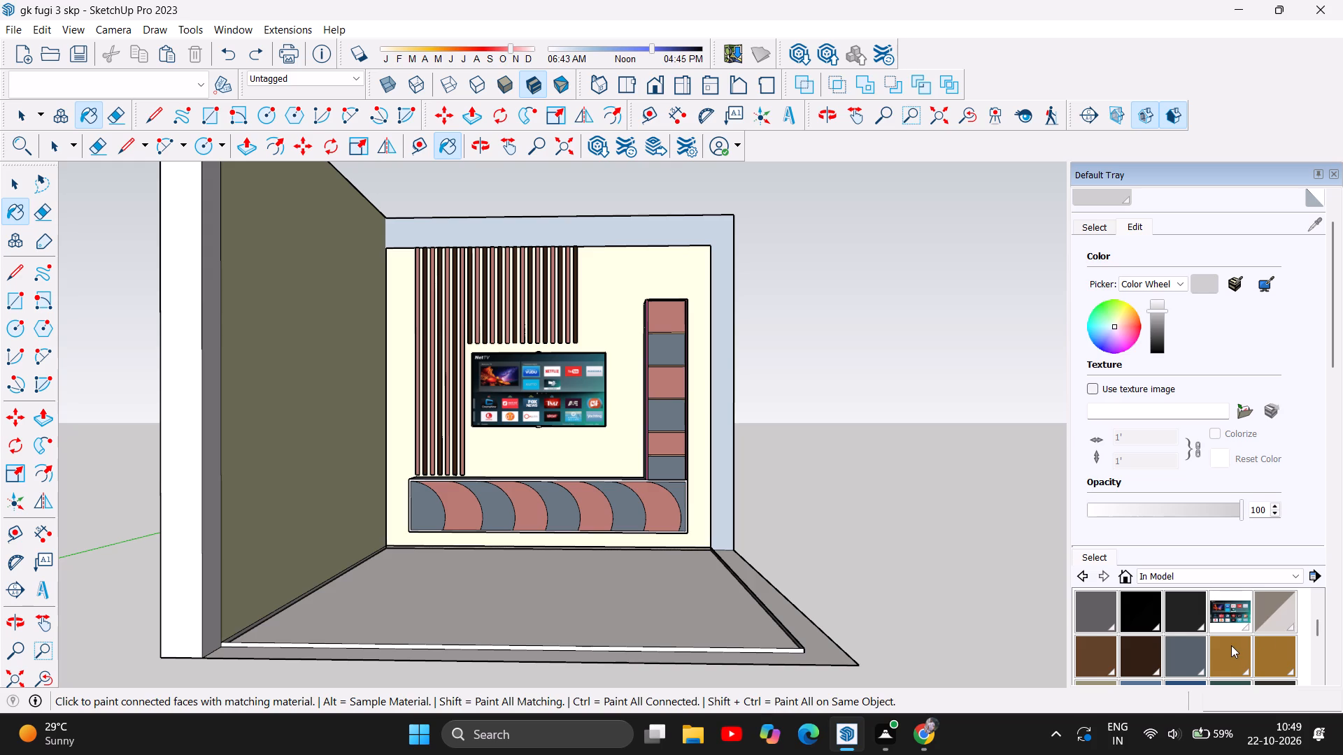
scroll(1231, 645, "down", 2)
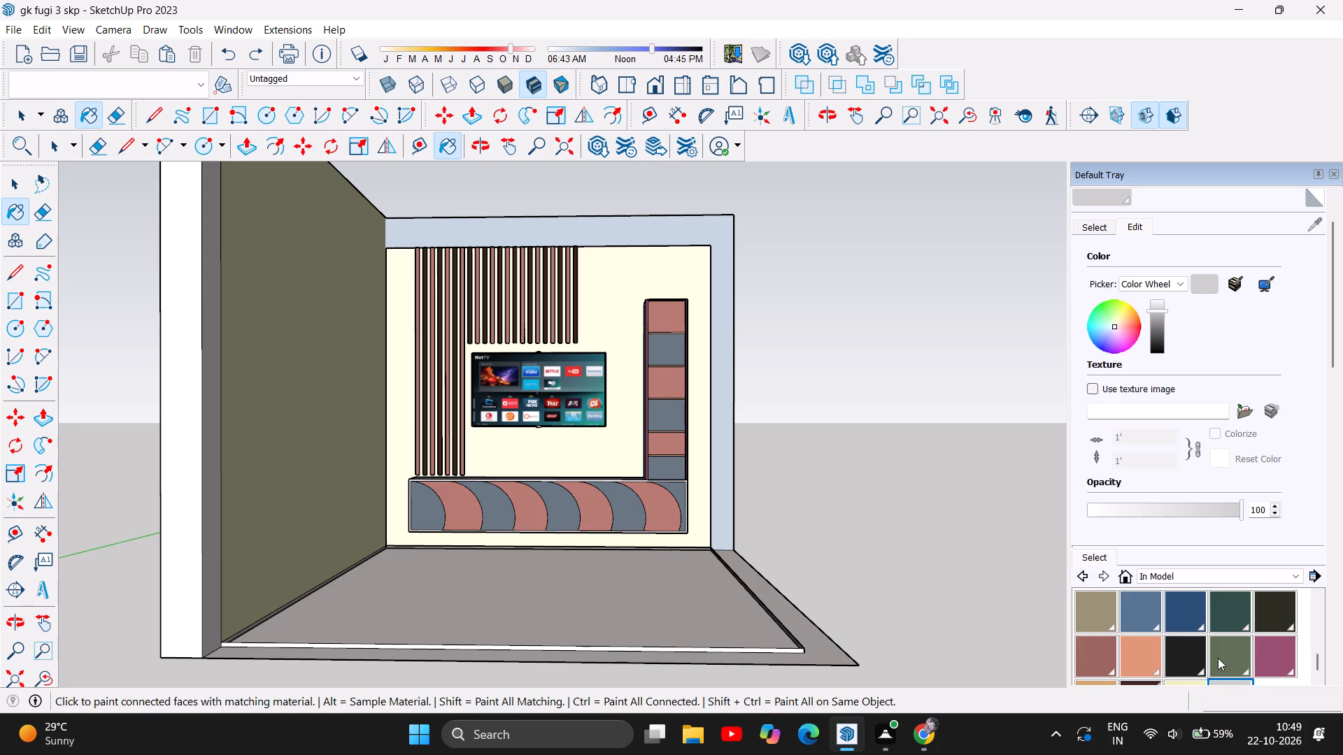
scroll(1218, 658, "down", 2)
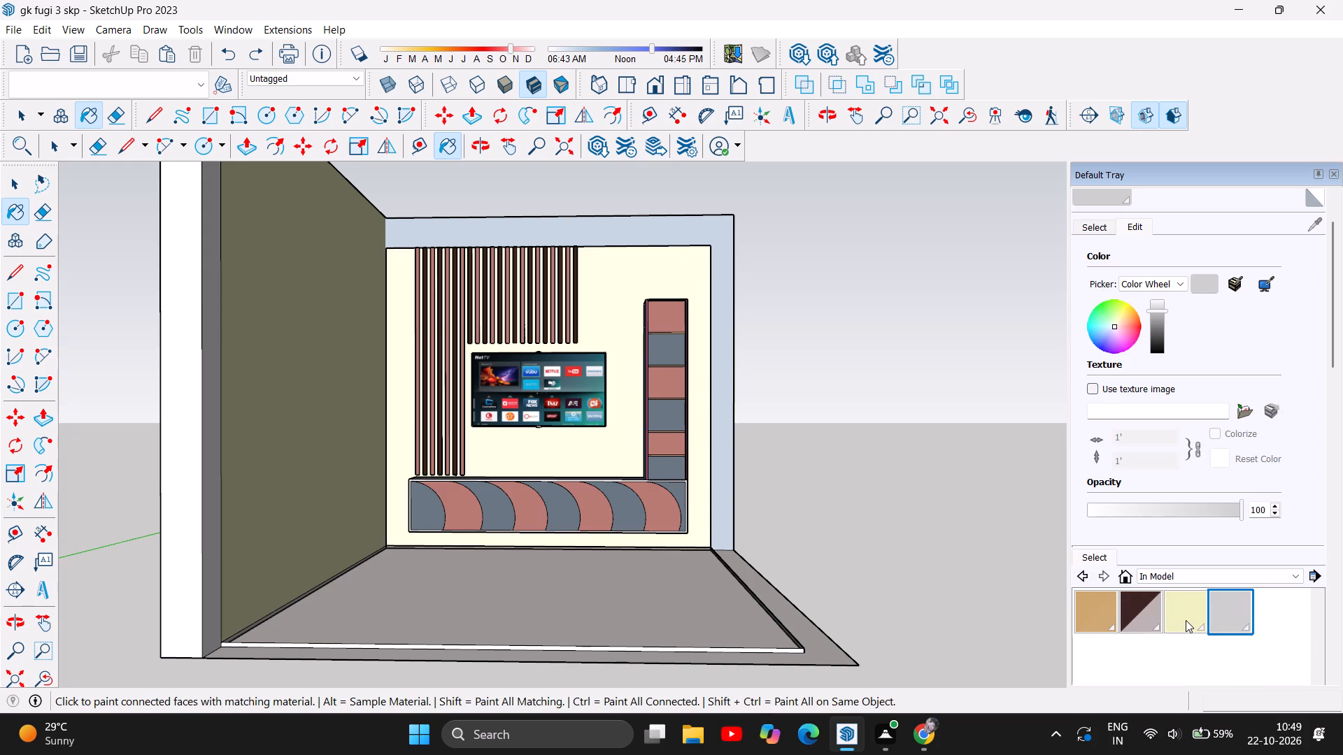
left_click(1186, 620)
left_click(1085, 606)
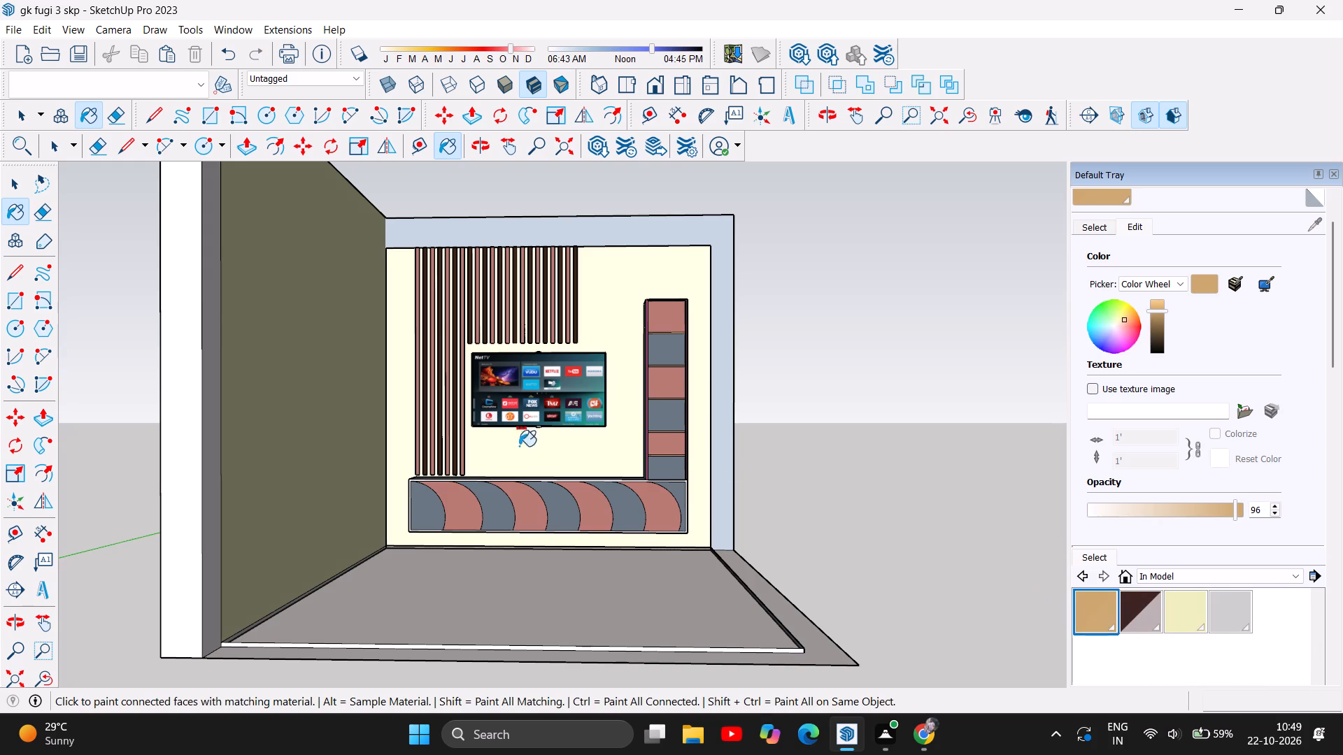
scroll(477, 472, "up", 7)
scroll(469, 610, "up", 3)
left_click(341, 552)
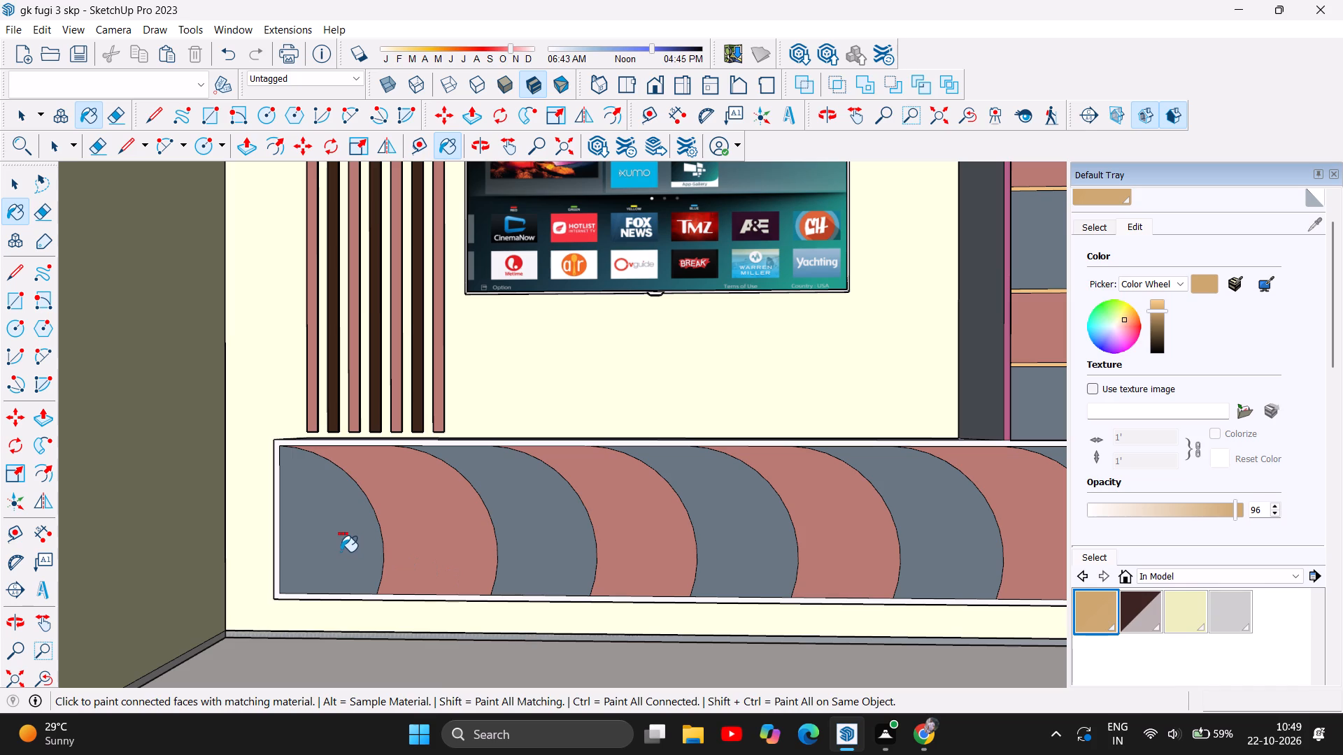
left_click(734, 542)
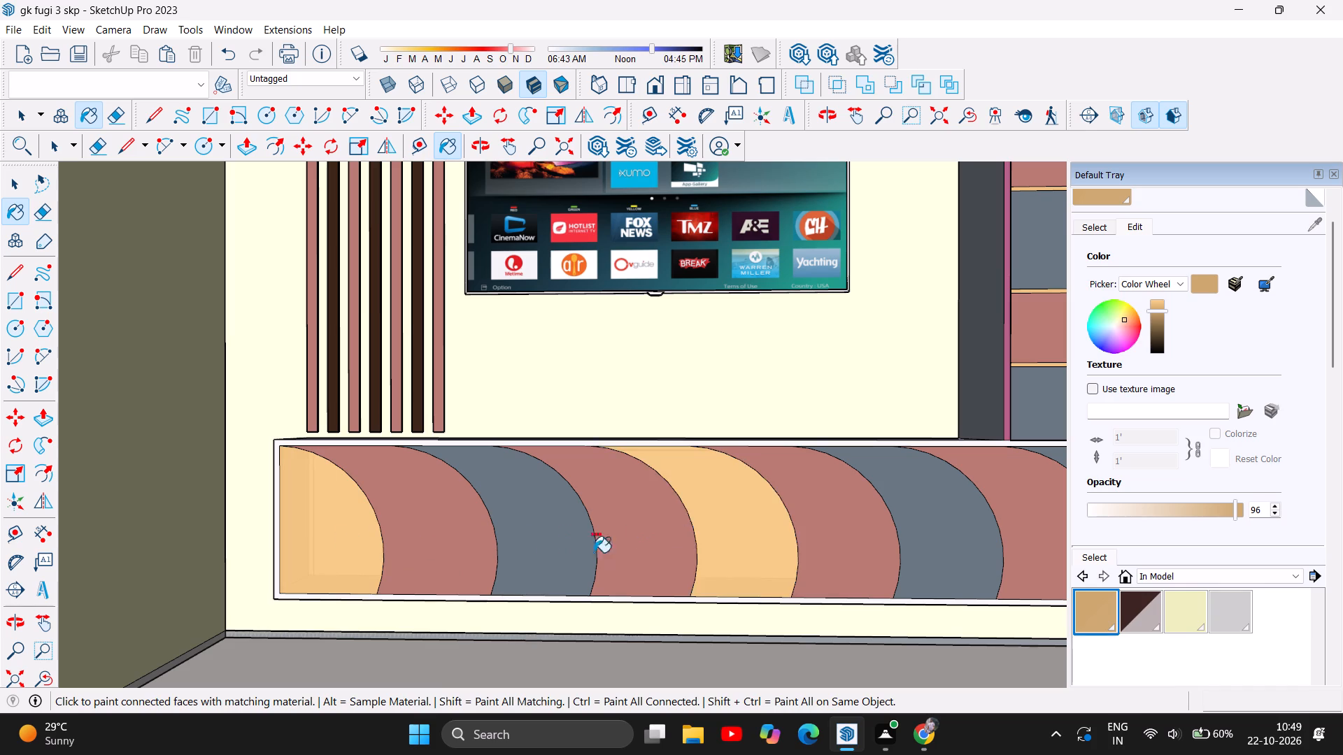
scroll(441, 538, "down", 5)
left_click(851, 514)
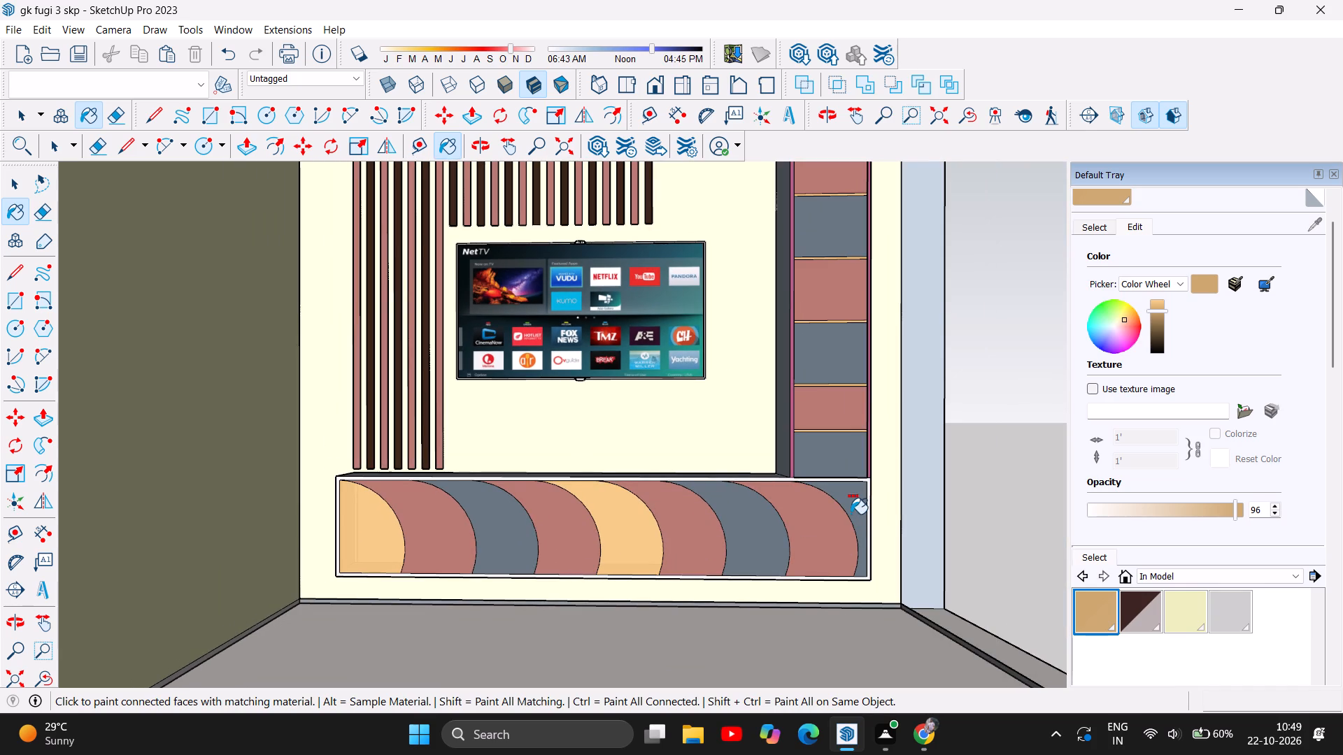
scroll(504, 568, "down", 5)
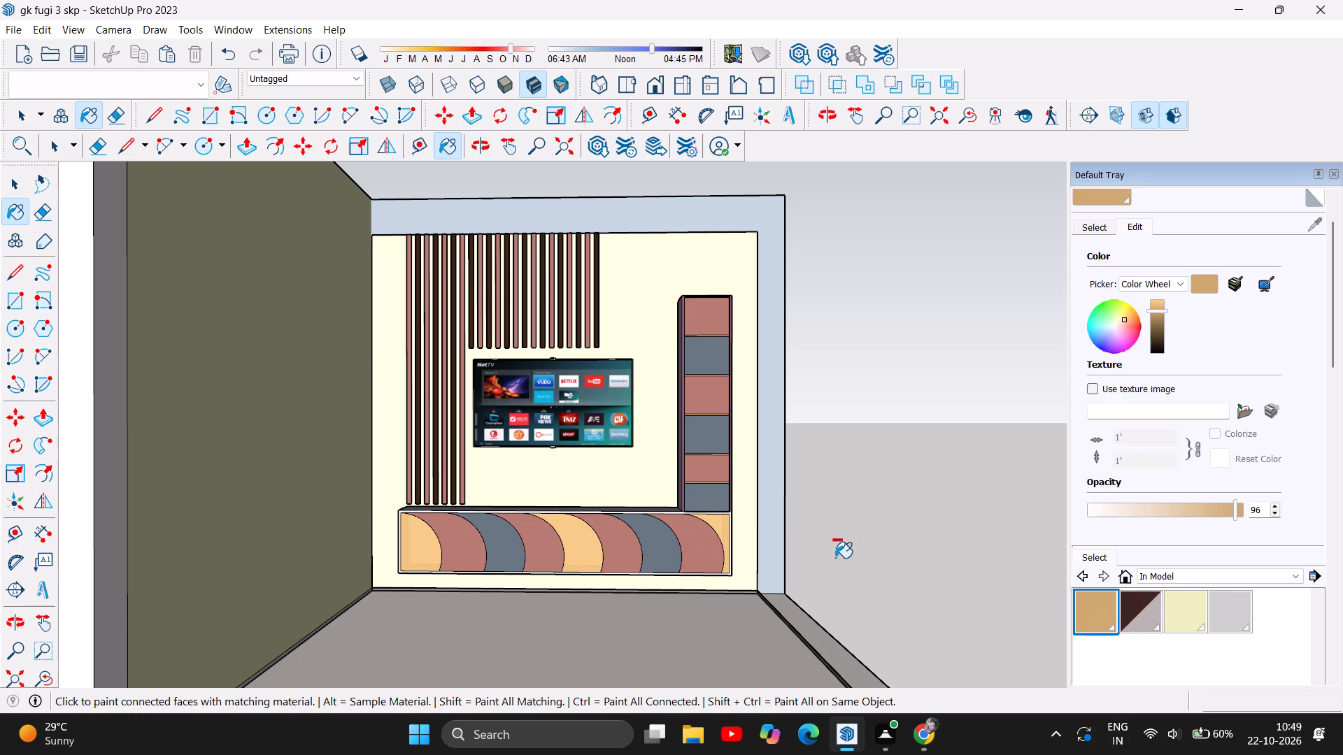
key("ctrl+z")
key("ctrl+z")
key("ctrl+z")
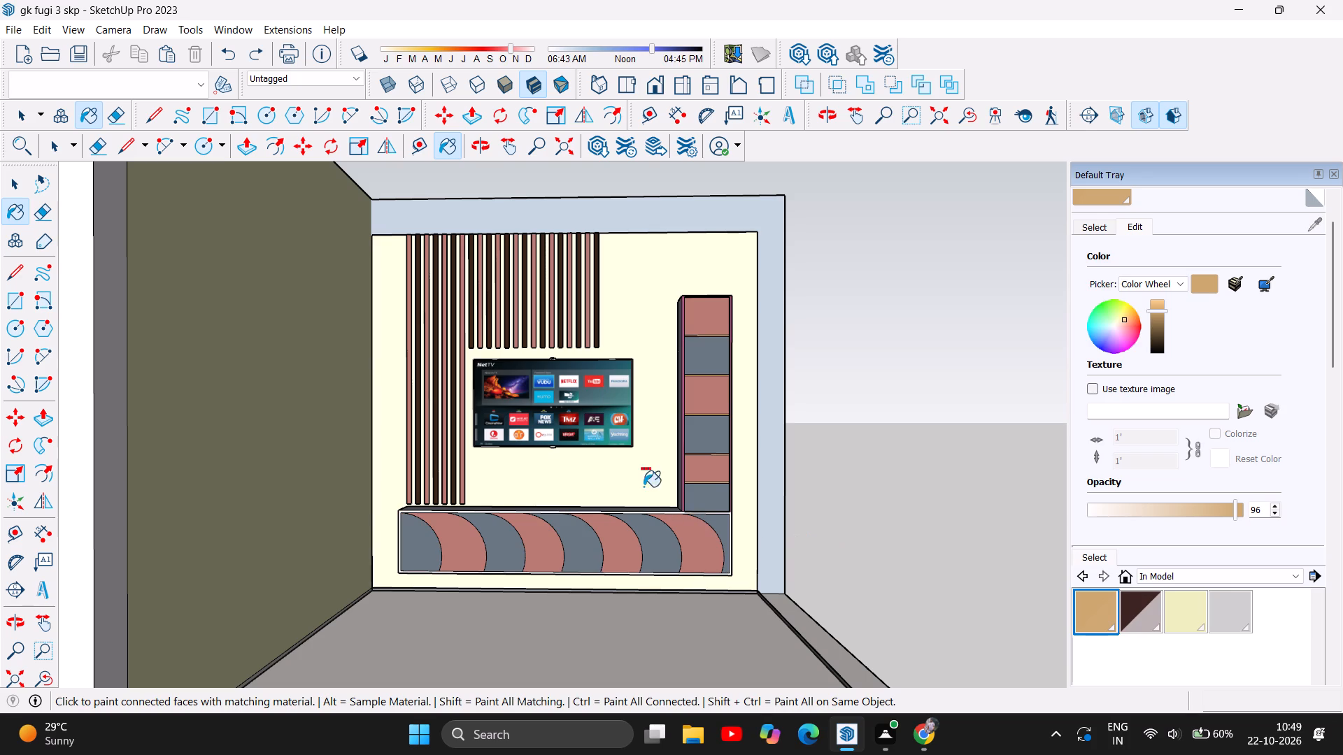
Paint the frame around the tall shelf unit with the light grey material already in the model.
scroll(703, 375, "up", 10)
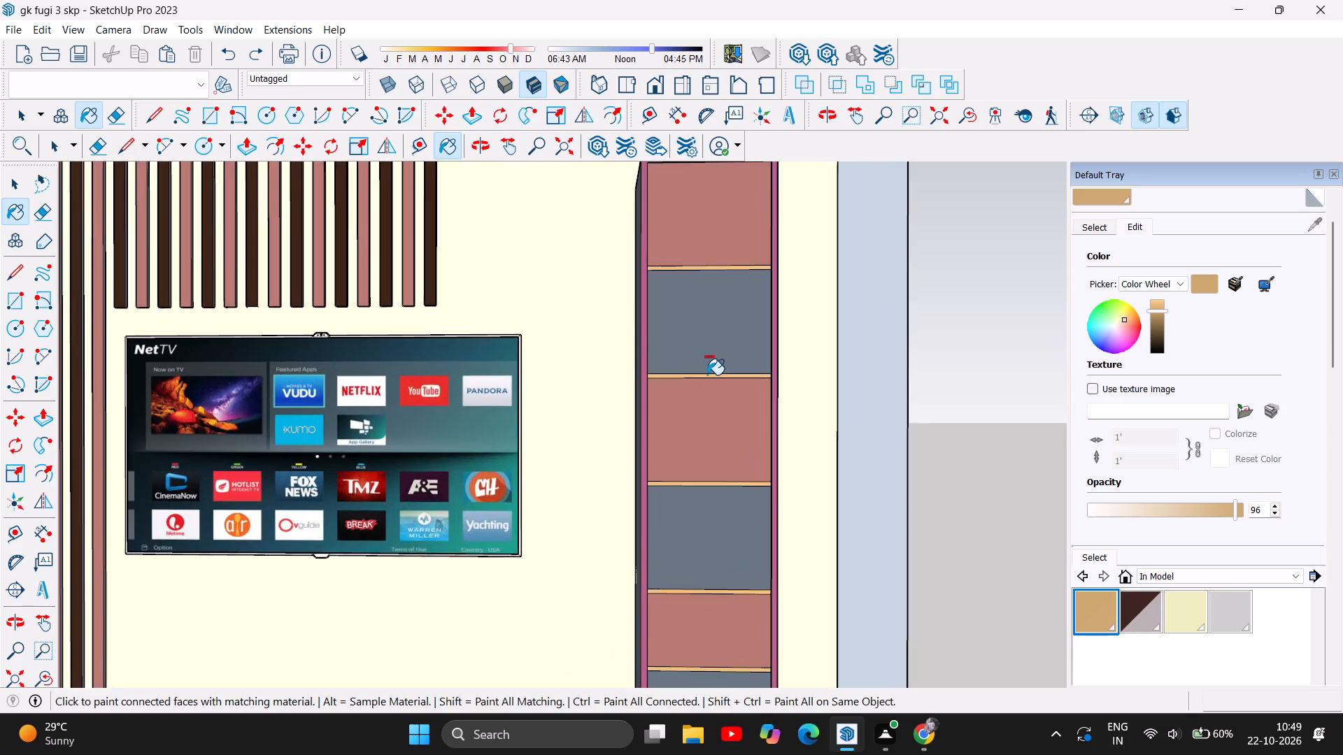
scroll(707, 375, "down", 4)
scroll(700, 468, "down", 5)
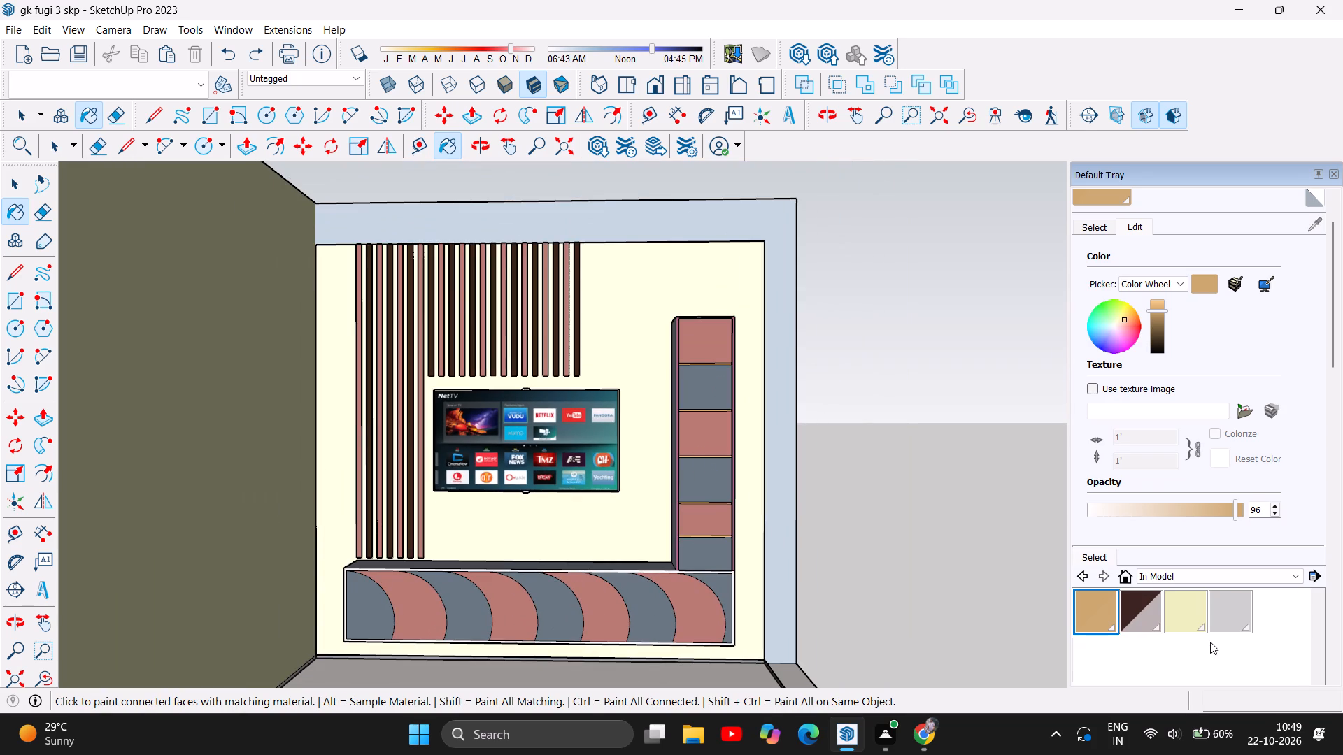
scroll(1209, 638, "up", 3)
scroll(1209, 638, "down", 4)
left_click(1232, 621)
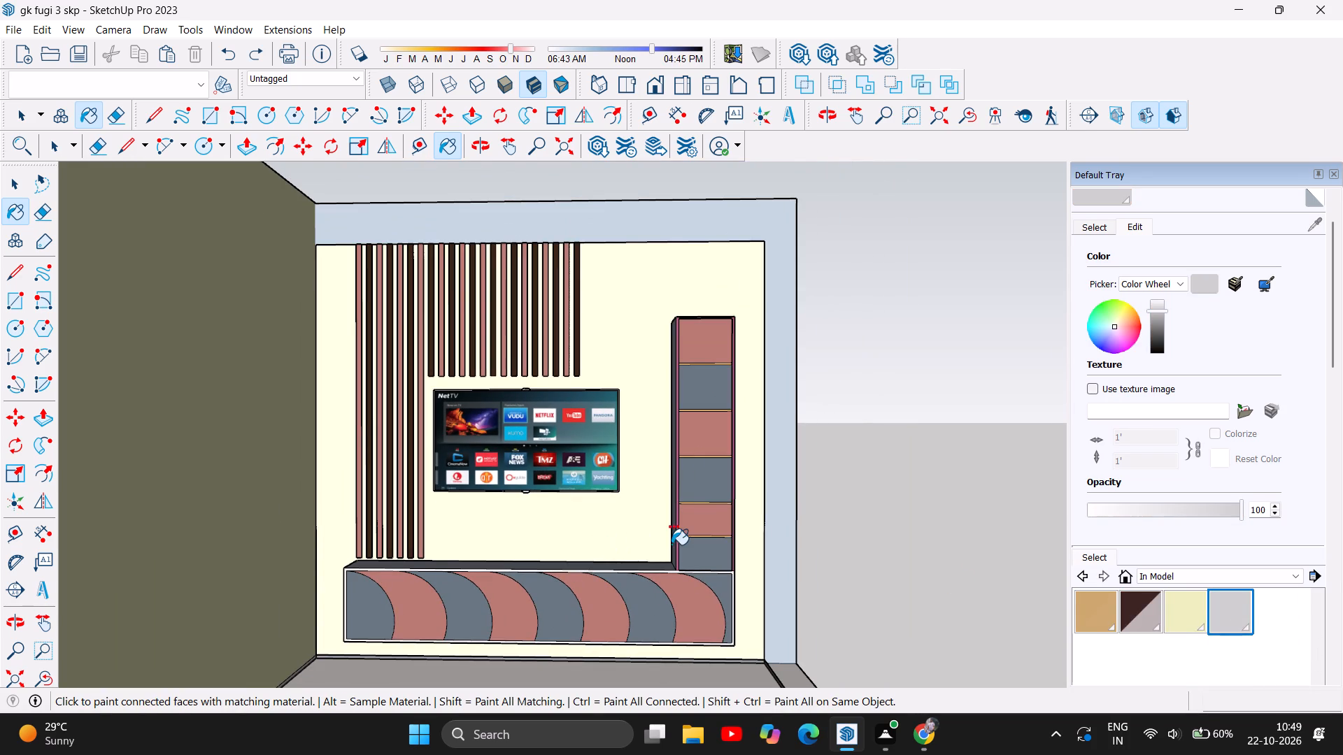
scroll(673, 545, "up", 16)
left_click(687, 519)
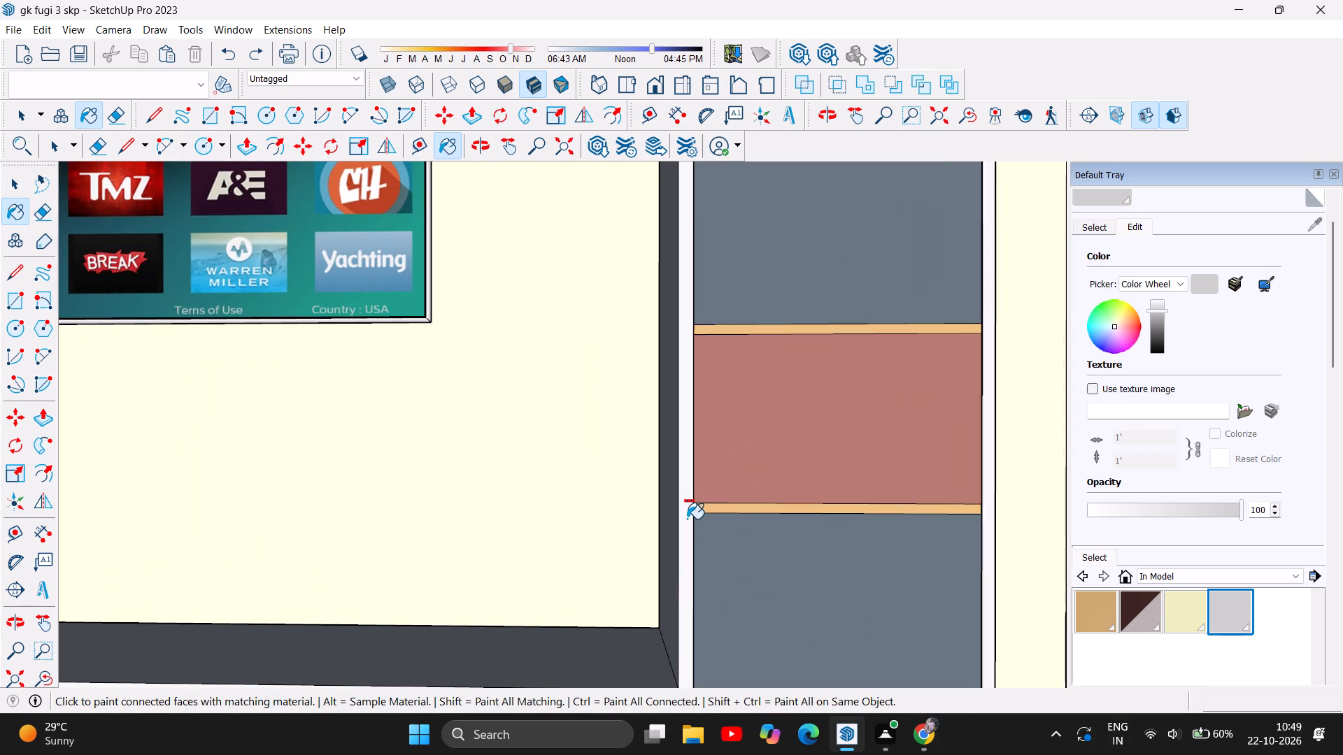
scroll(687, 519, "down", 11)
scroll(867, 468, "down", 5)
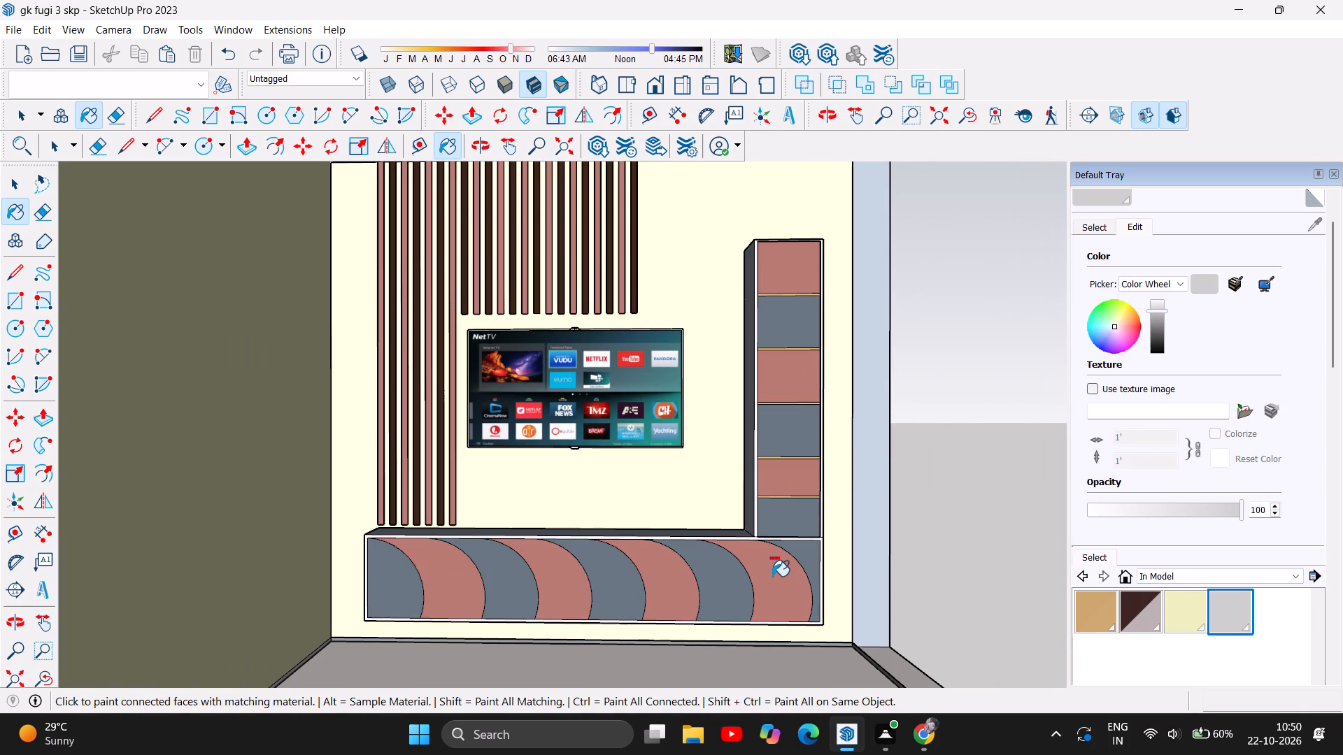
Paint the five tan horizontal dividers between the tall shelf unit's compartments with the same light grey material.
scroll(803, 531, "up", 4)
scroll(834, 430, "up", 5)
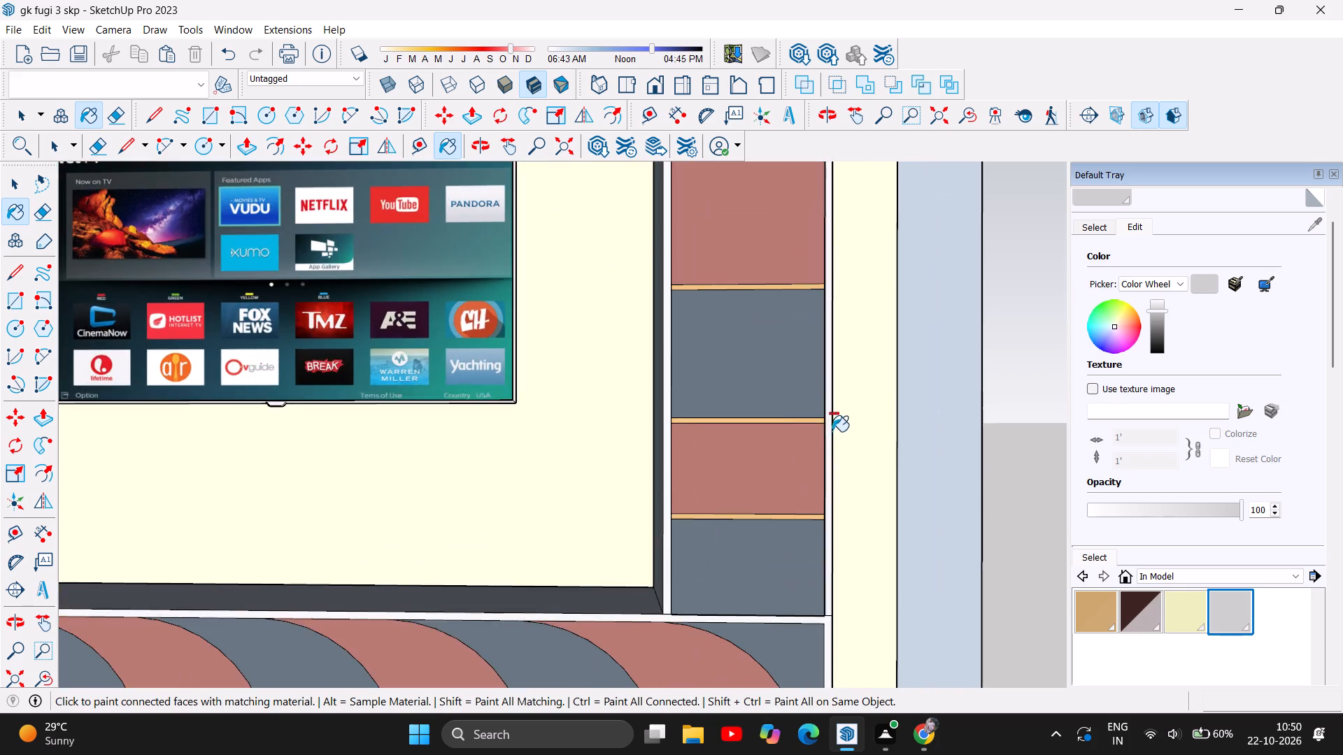
scroll(799, 509, "up", 10)
left_click(732, 515)
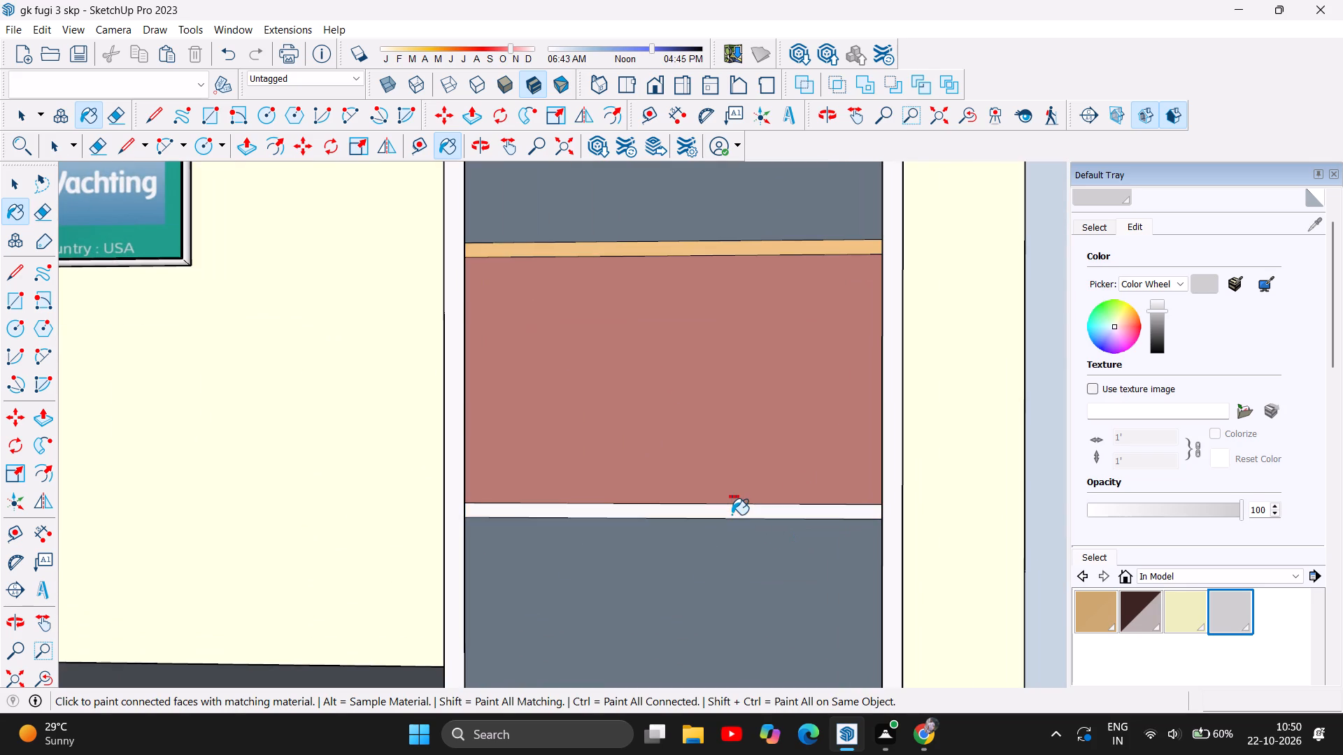
scroll(732, 556, "down", 6)
left_click(693, 382)
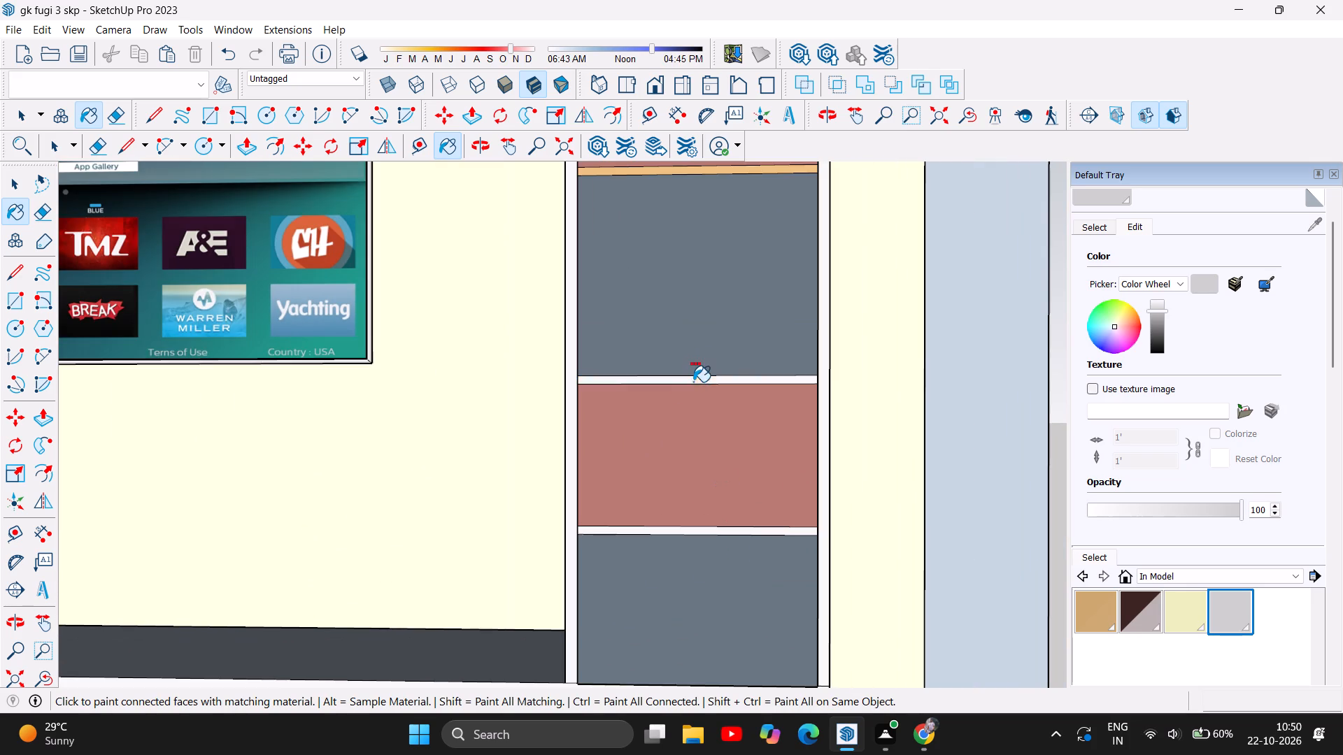
scroll(694, 542, "down", 10)
scroll(729, 350, "up", 10)
left_click(657, 466)
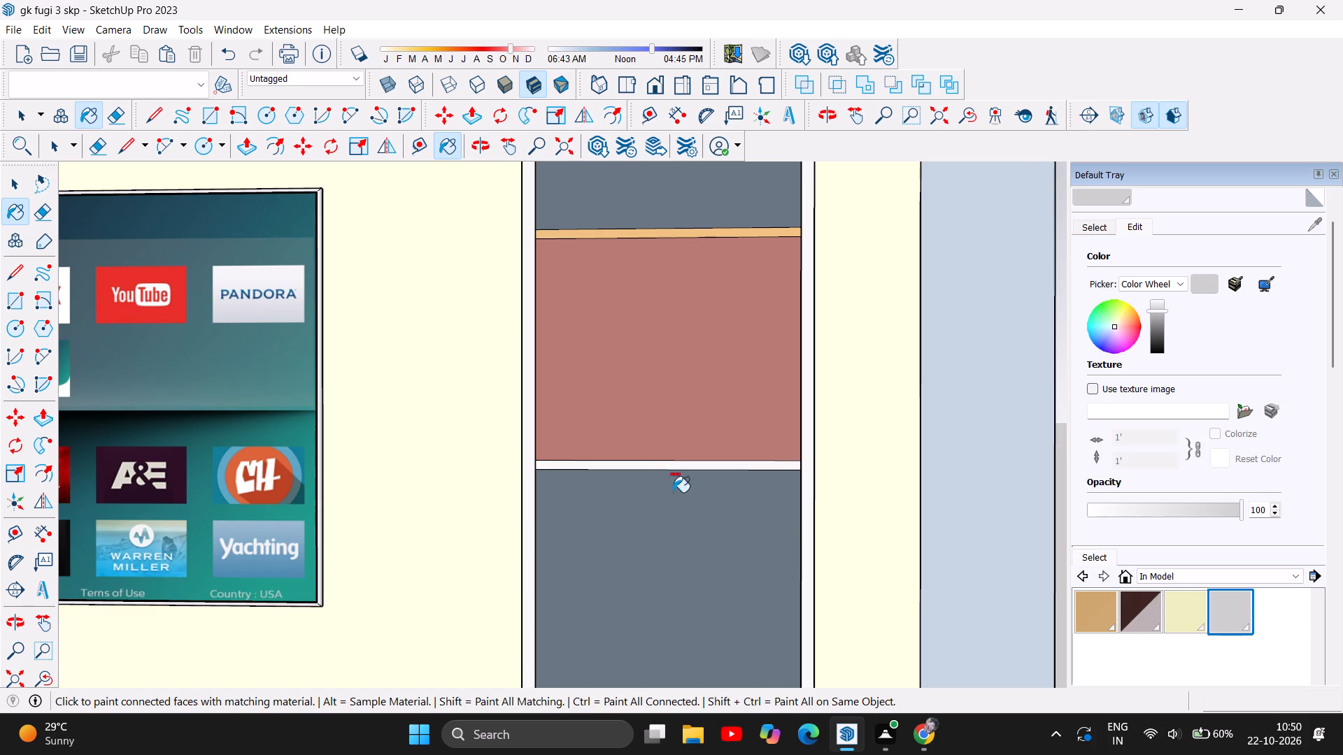
scroll(679, 538, "down", 6)
scroll(666, 371, "up", 11)
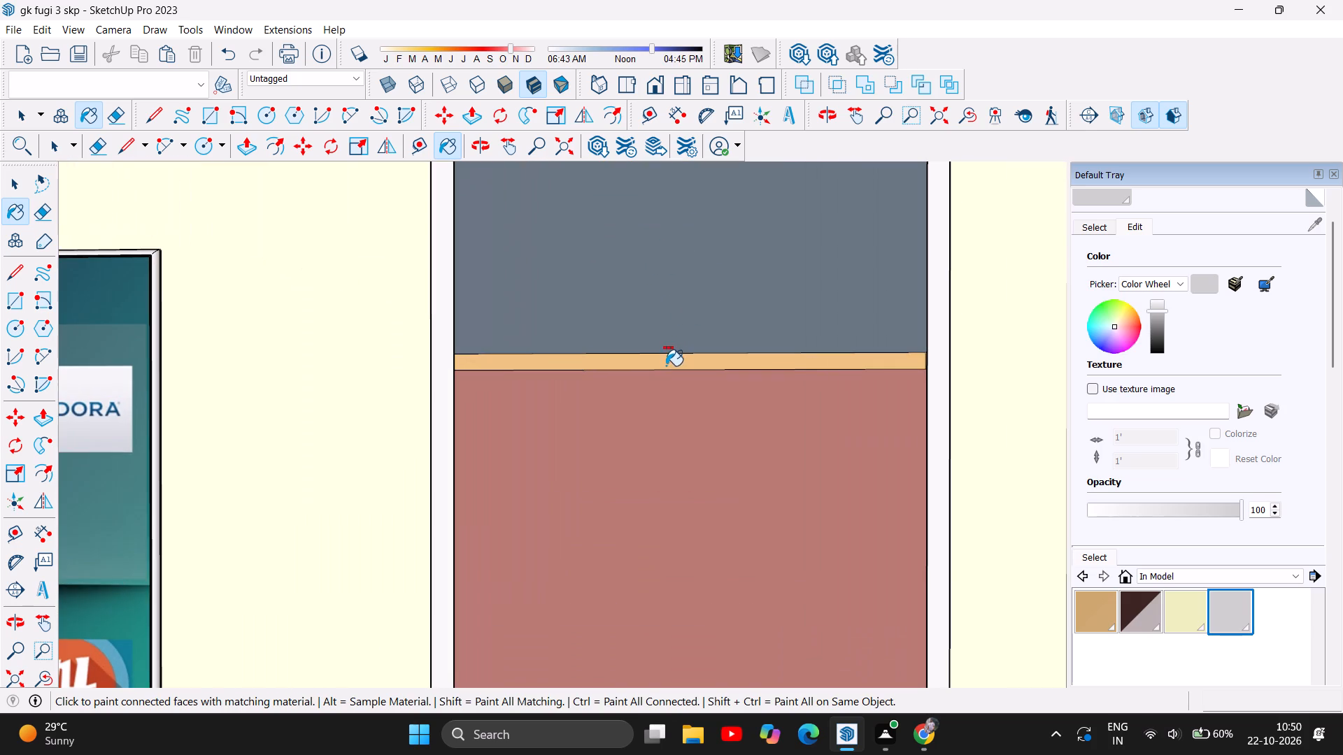
left_click(671, 365)
scroll(710, 489, "down", 13)
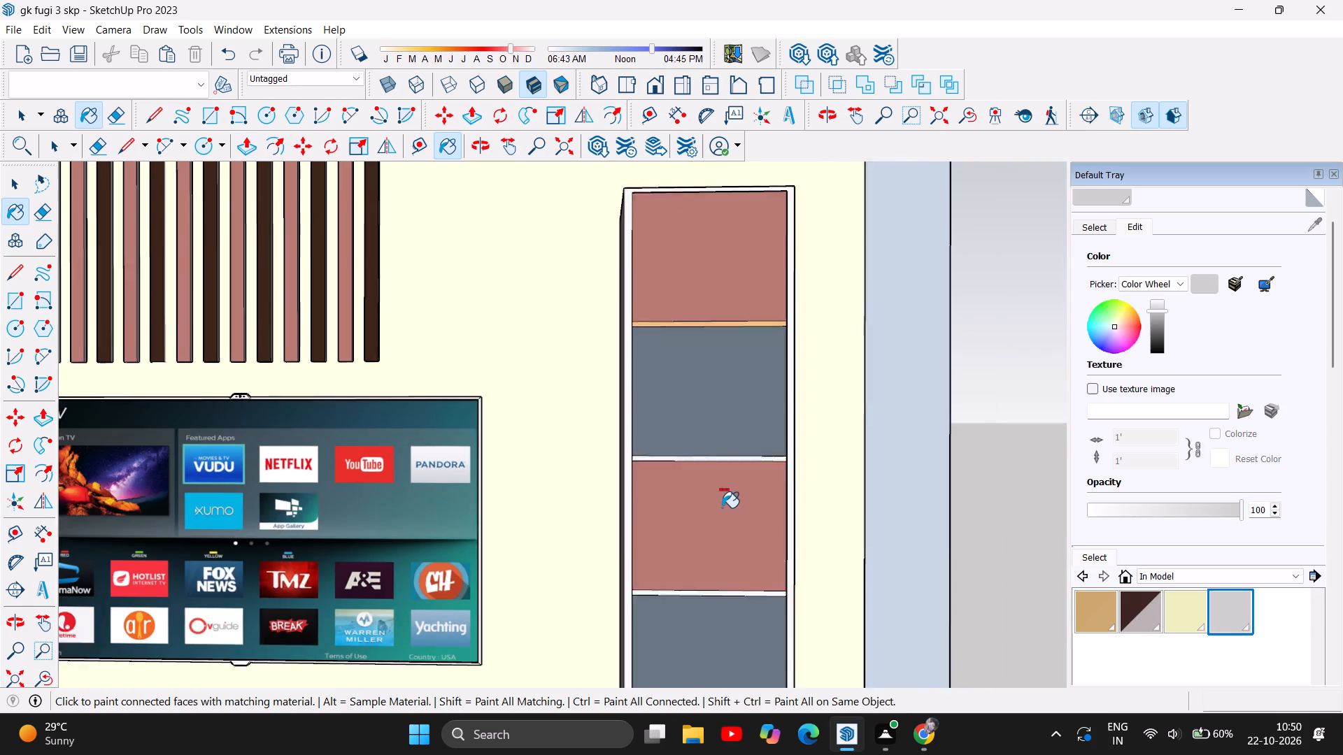
scroll(709, 309, "up", 17)
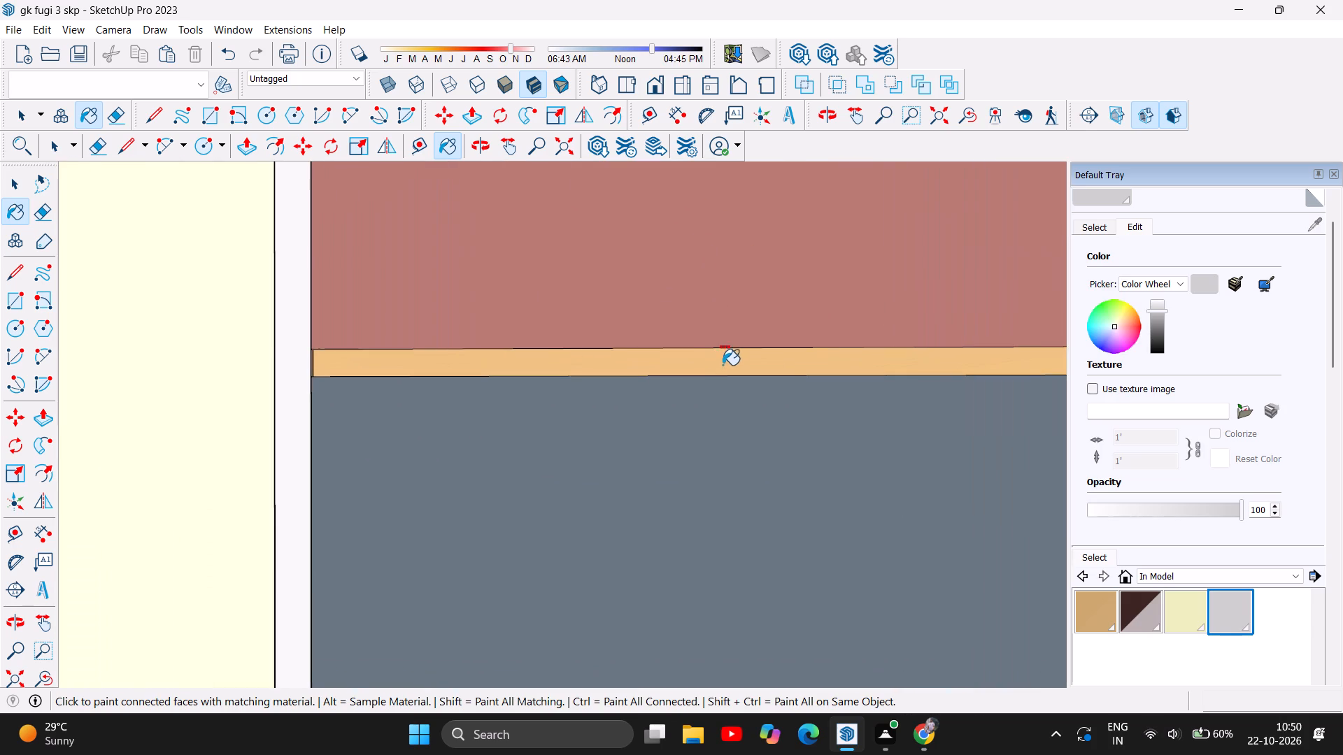
left_click(723, 364)
Examine the colour combination across the TV wall, checking the tall shelf unit and the base cabinet's arc-divided front up close and from afar.
scroll(723, 364, "up", 1)
scroll(723, 364, "down", 13)
scroll(723, 364, "down", 15)
scroll(725, 364, "down", 7)
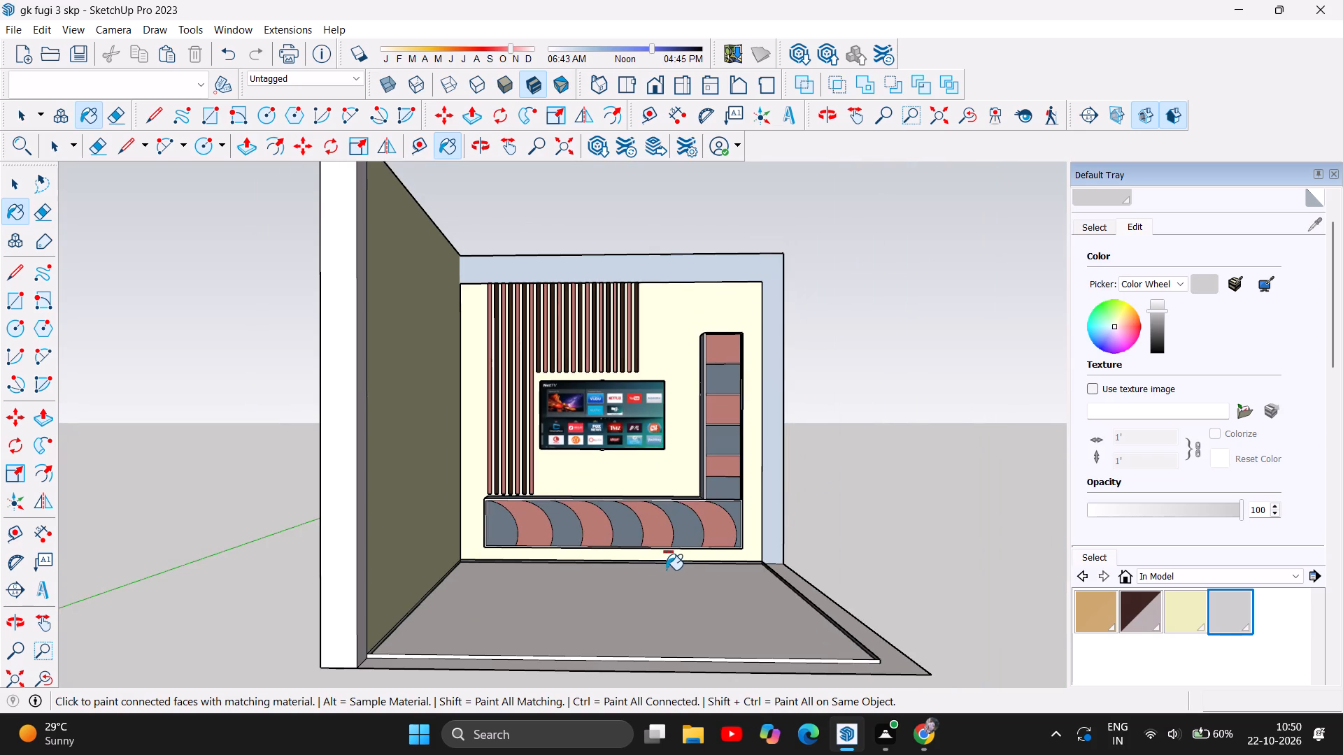
scroll(760, 569, "up", 7)
scroll(711, 509, "up", 6)
scroll(860, 437, "down", 6)
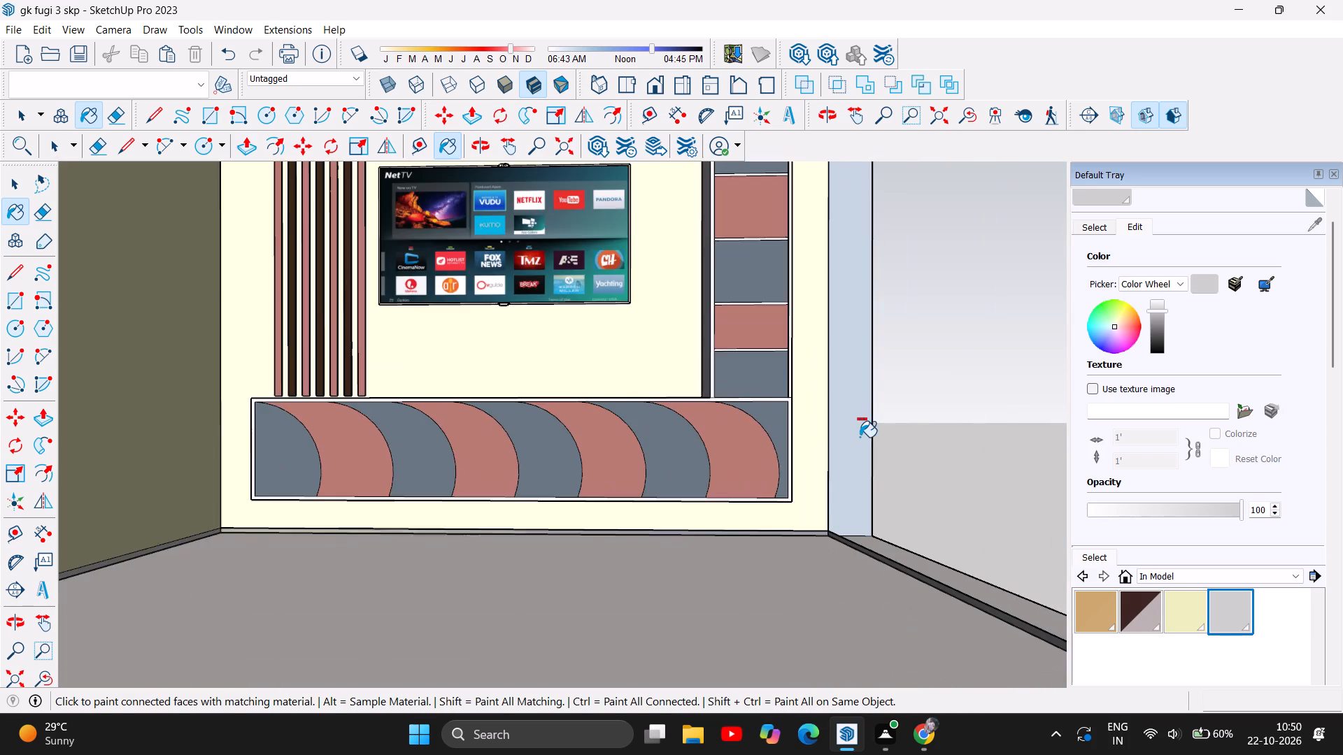
scroll(854, 438, "down", 7)
scroll(663, 548, "down", 6)
scroll(756, 331, "up", 4)
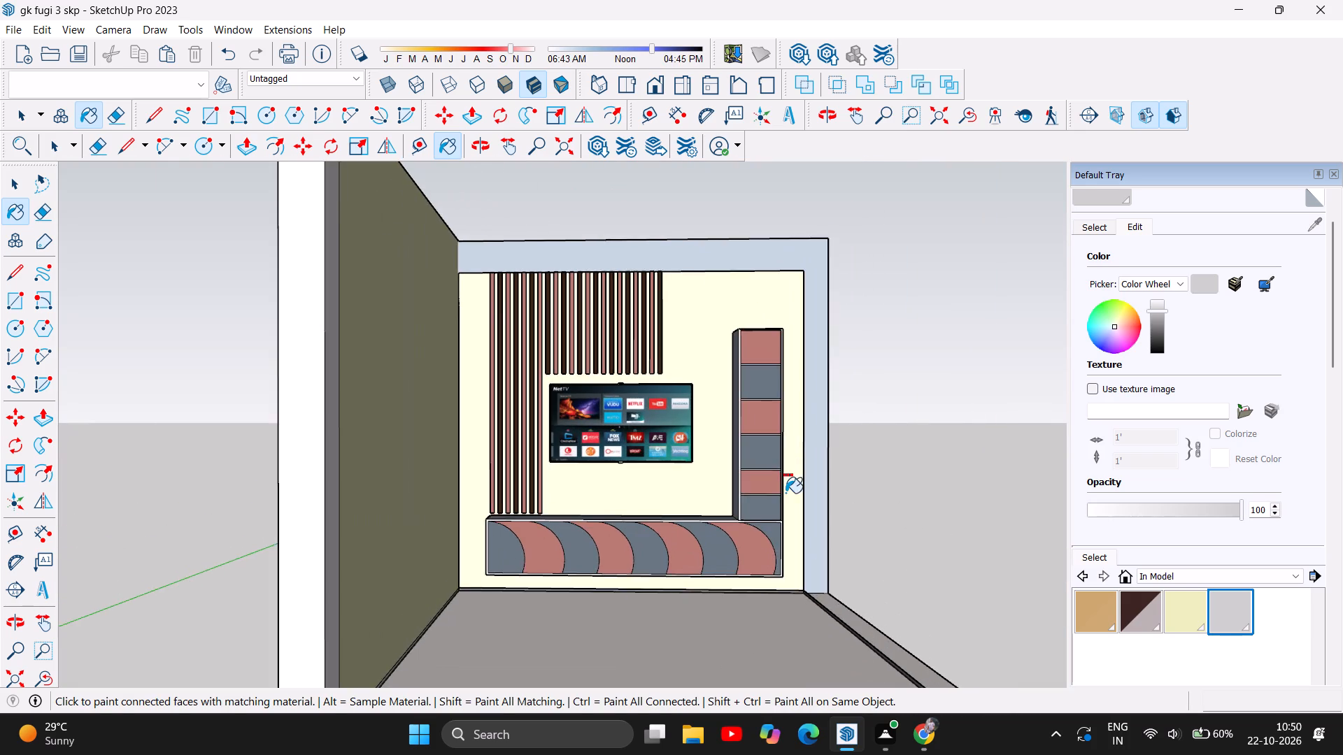
scroll(786, 493, "up", 1)
scroll(652, 475, "up", 3)
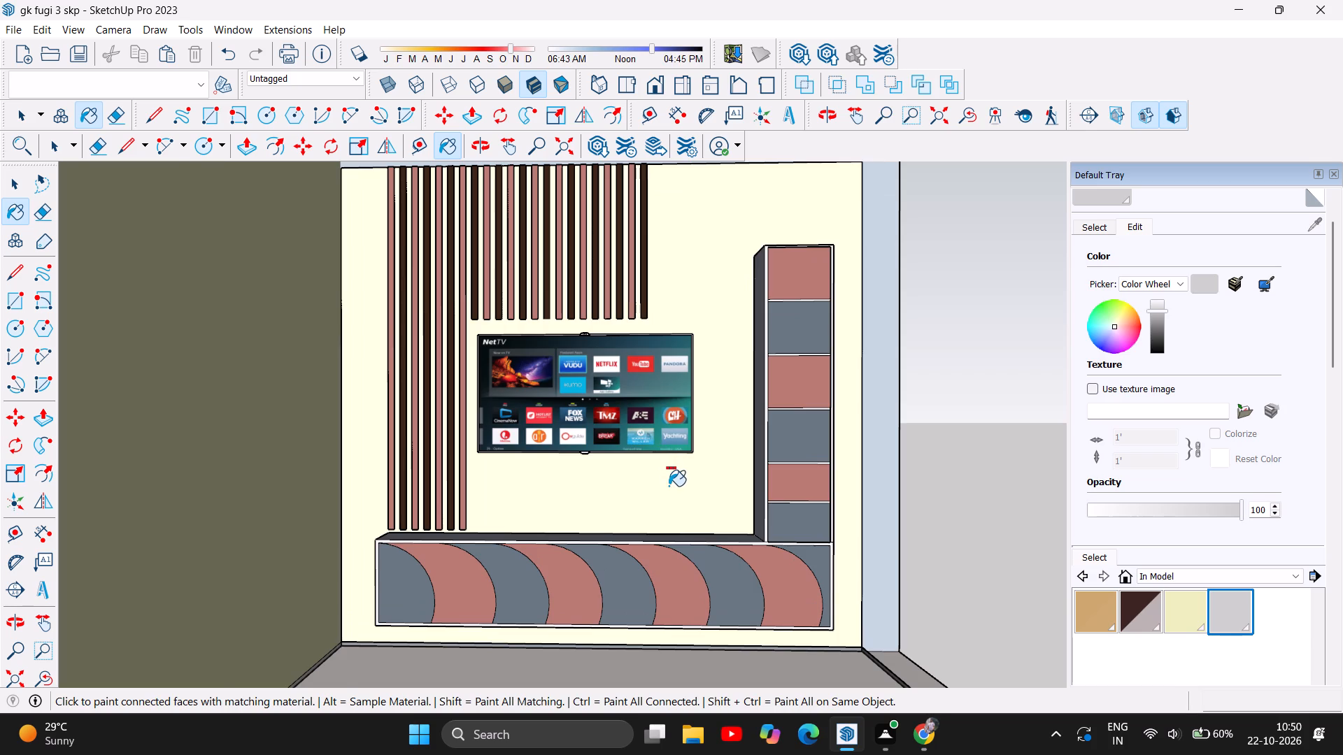
scroll(669, 486, "down", 3)
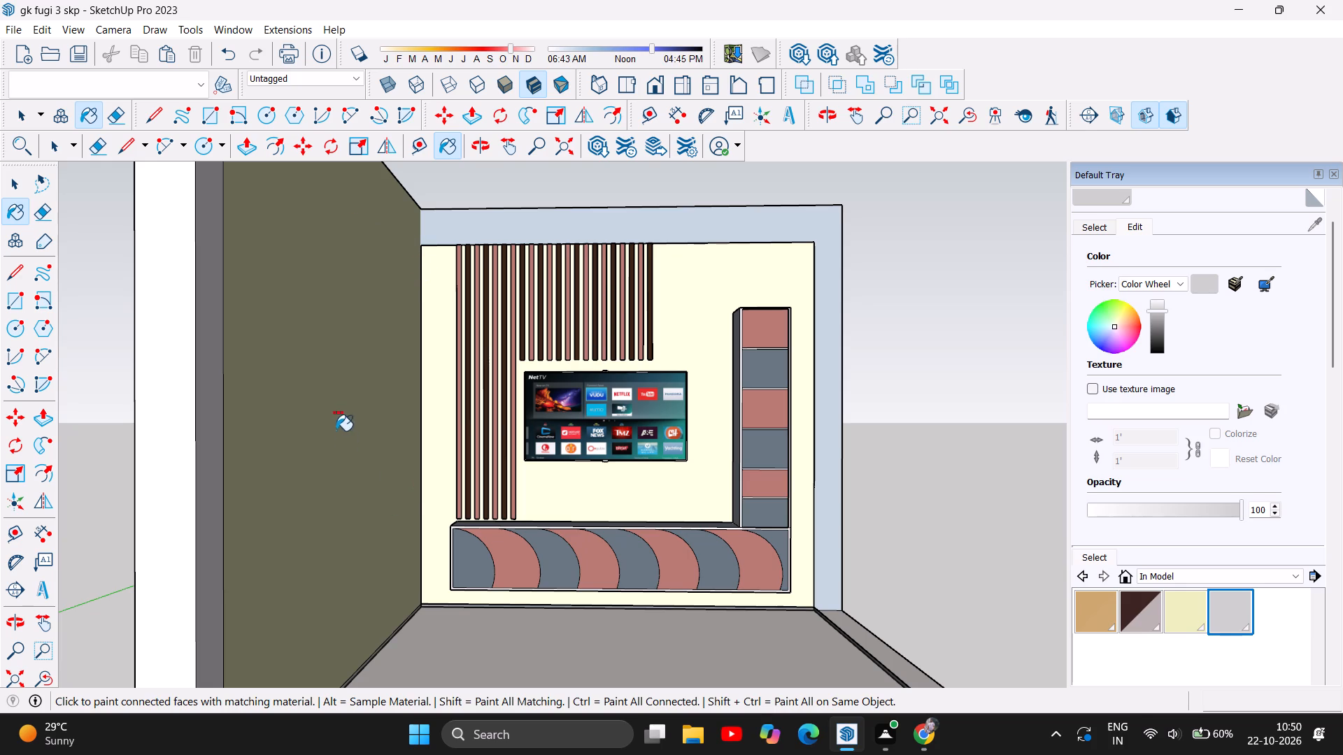
scroll(467, 422, "down", 5)
scroll(655, 429, "up", 4)
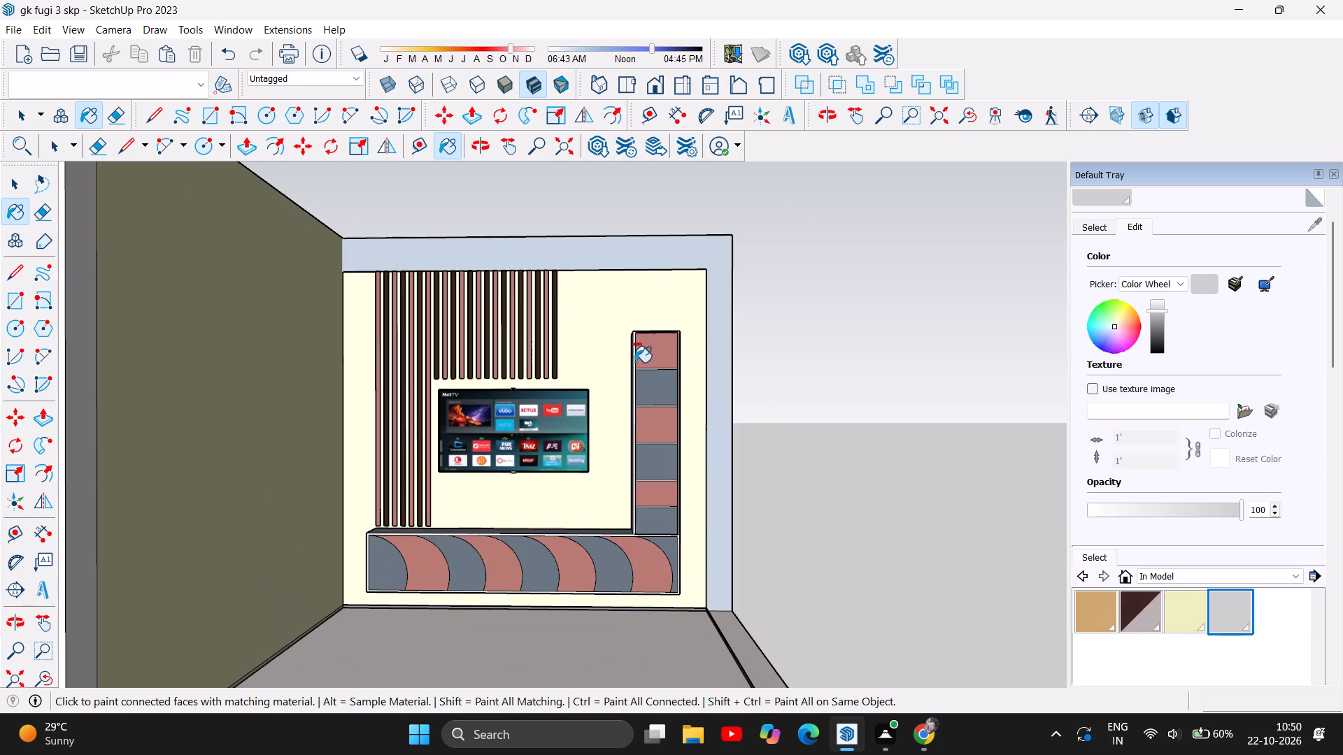
scroll(562, 591, "up", 8)
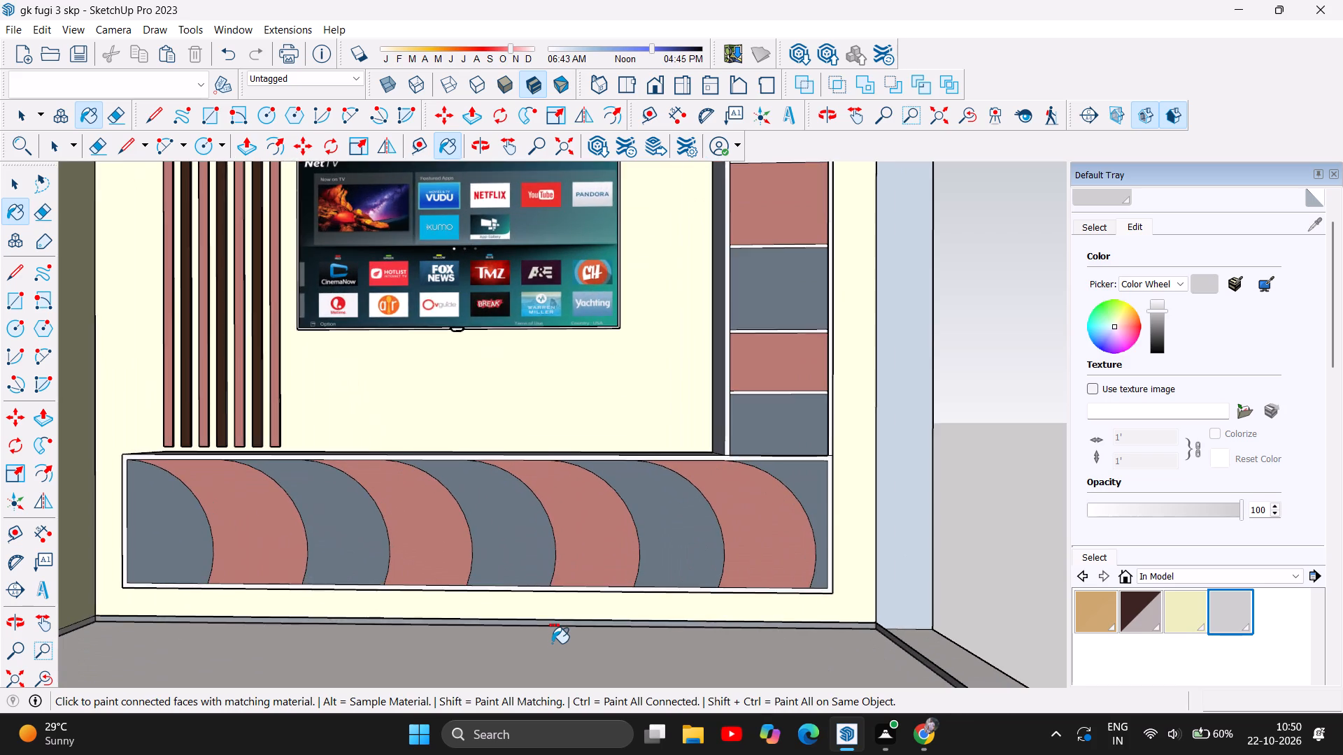
scroll(552, 643, "up", 1)
scroll(607, 624, "down", 6)
scroll(678, 508, "down", 5)
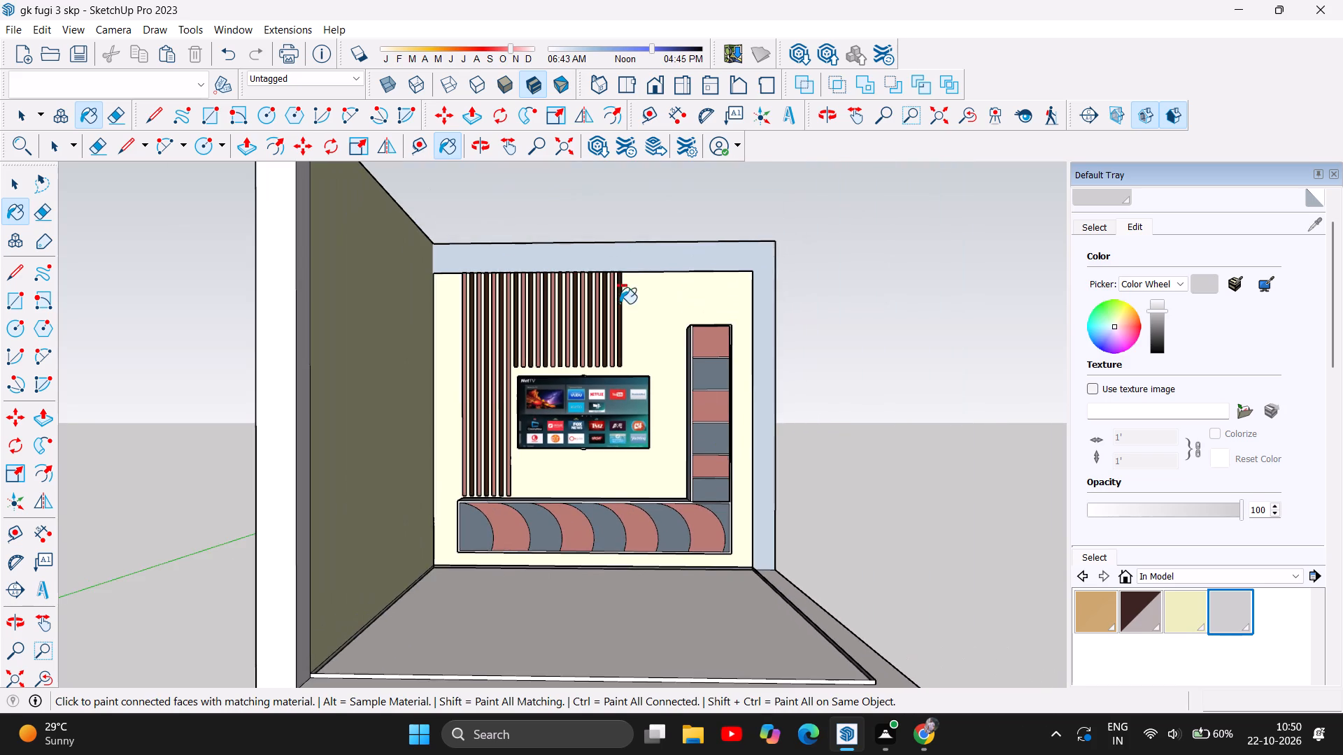
scroll(685, 361, "up", 2)
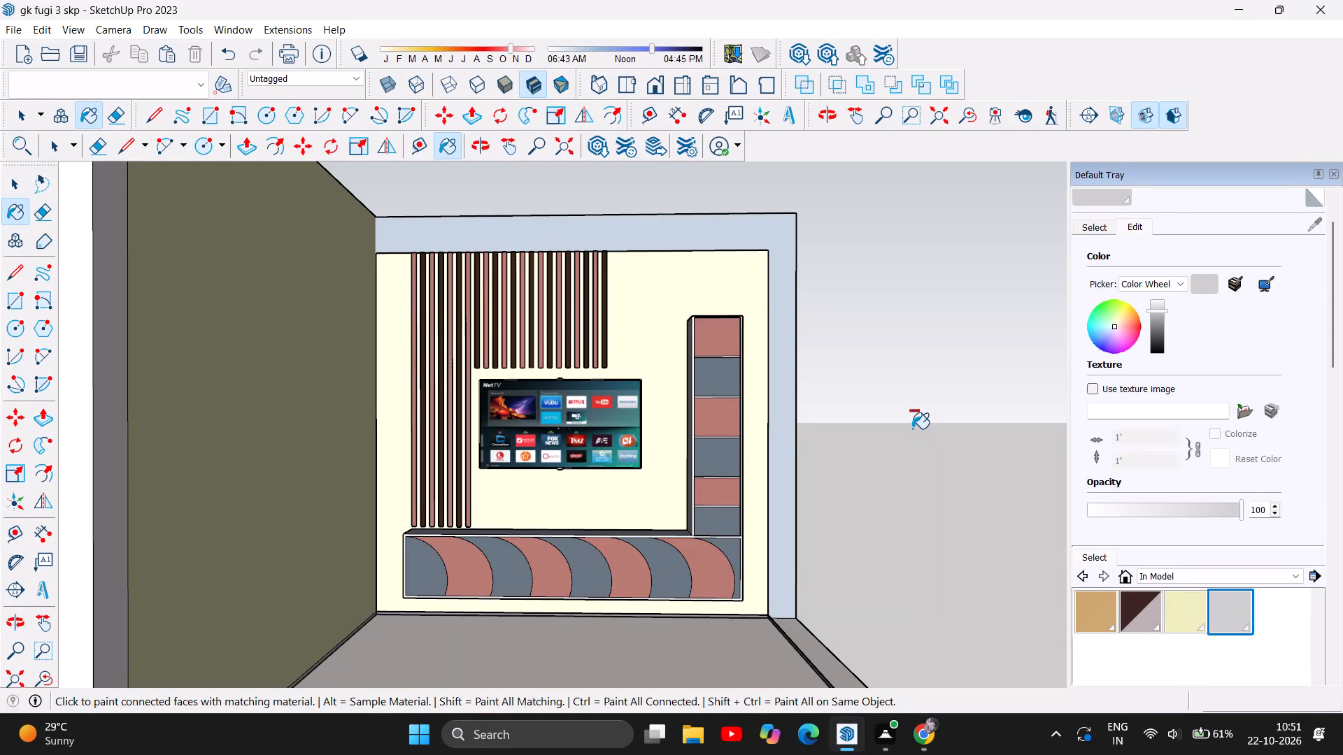
scroll(681, 415, "up", 6)
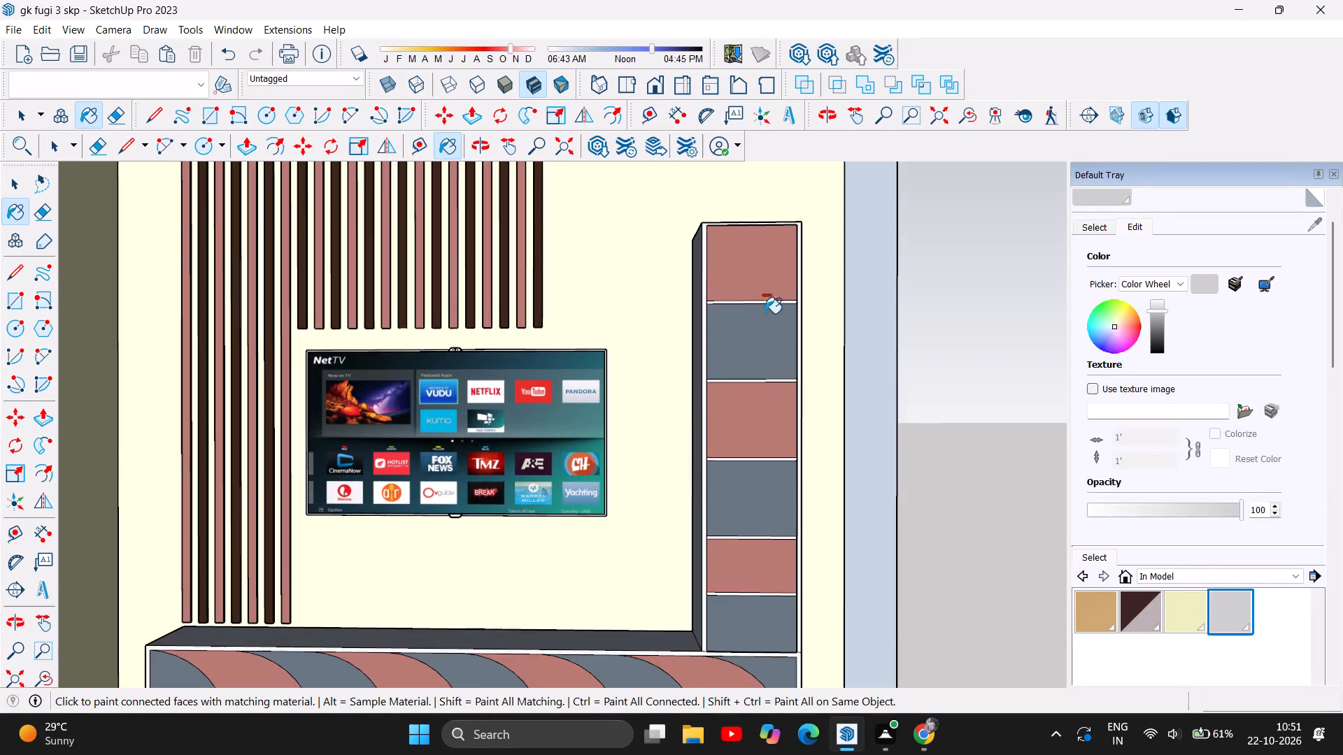
scroll(762, 260, "up", 3)
scroll(762, 260, "down", 11)
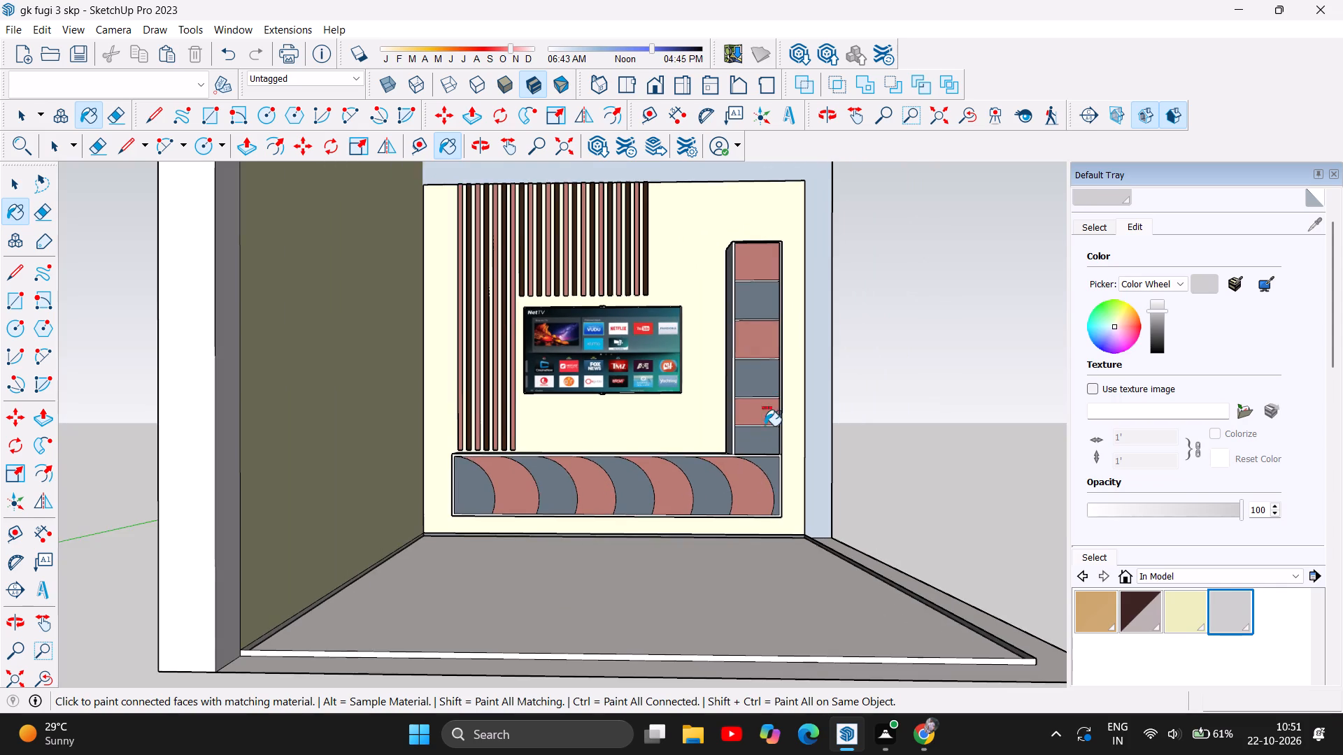
scroll(729, 568, "up", 5)
scroll(781, 462, "up", 10)
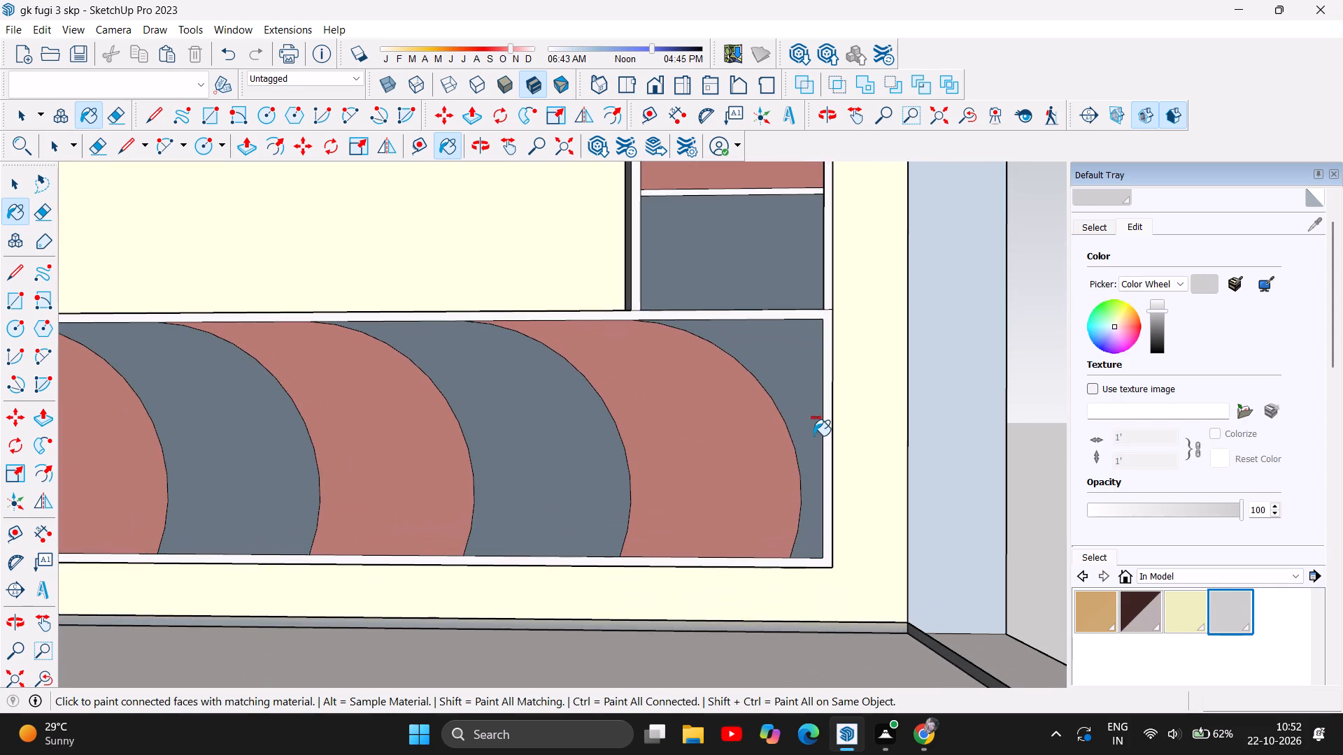
scroll(813, 436, "down", 10)
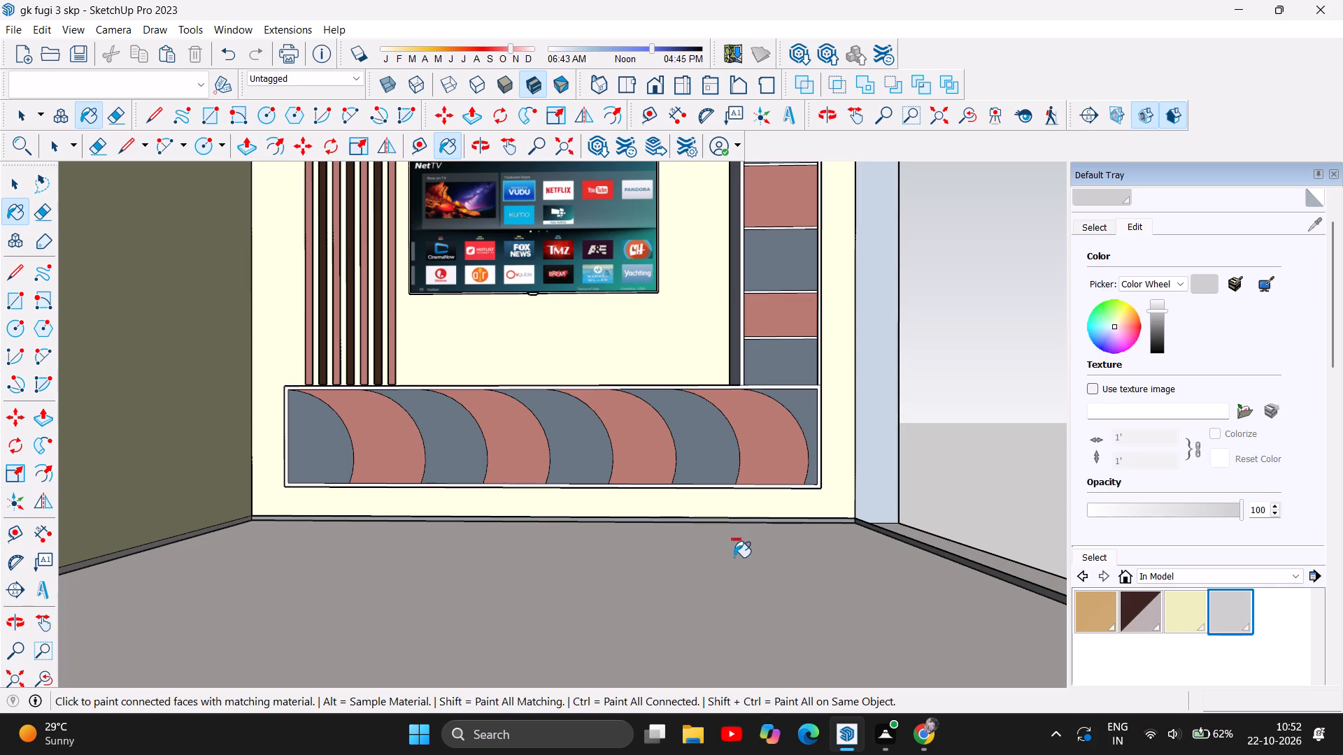
Examine the TV wall's colours from several angles and distances, covering the slats, tall shelf unit, base cabinet and surrounding walls.
scroll(715, 549, "down", 10)
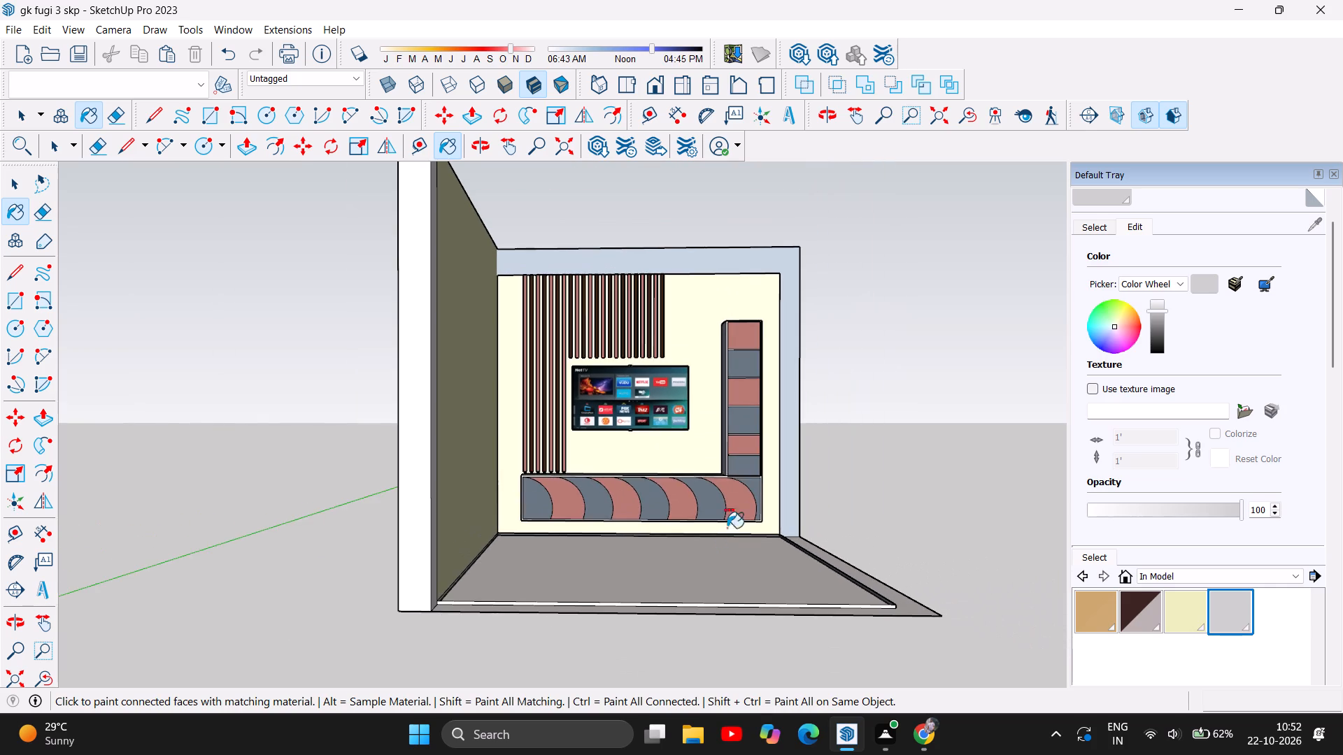
scroll(712, 338, "up", 6)
scroll(435, 305, "up", 5)
scroll(512, 365, "up", 6)
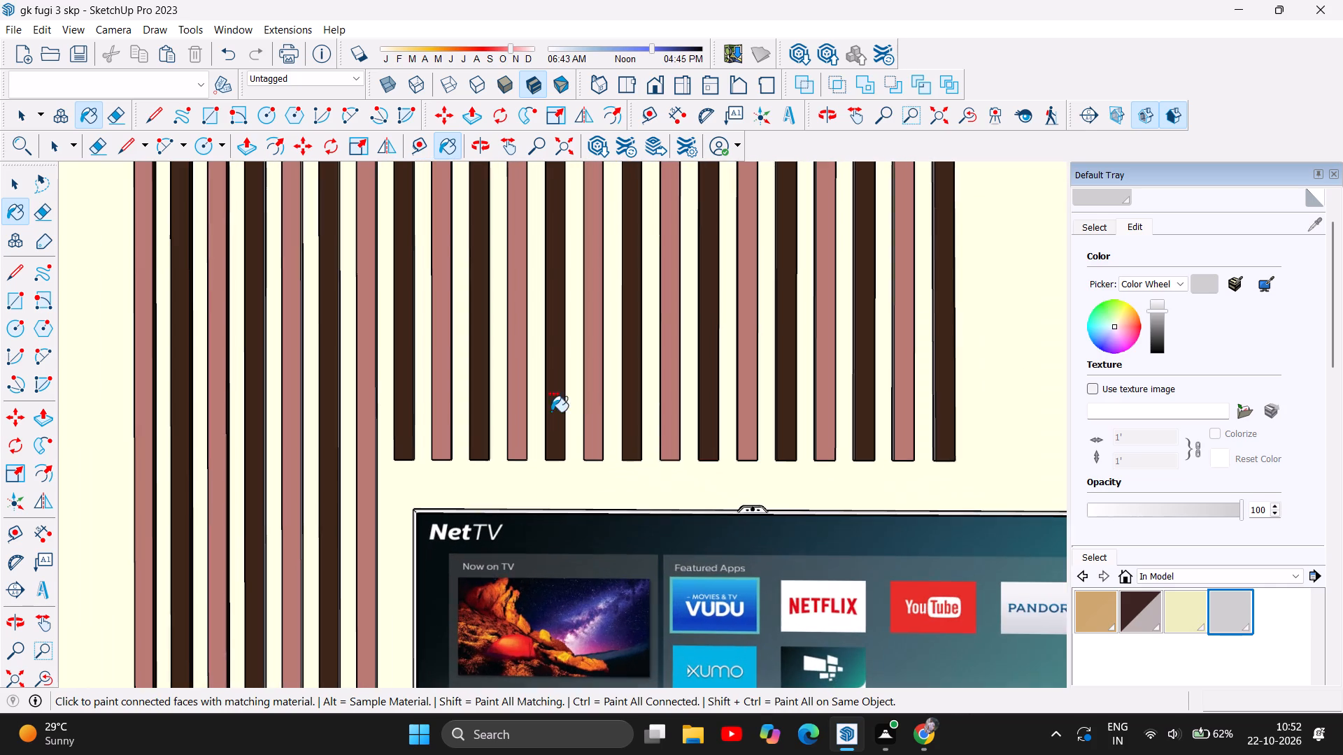
left_click(474, 151)
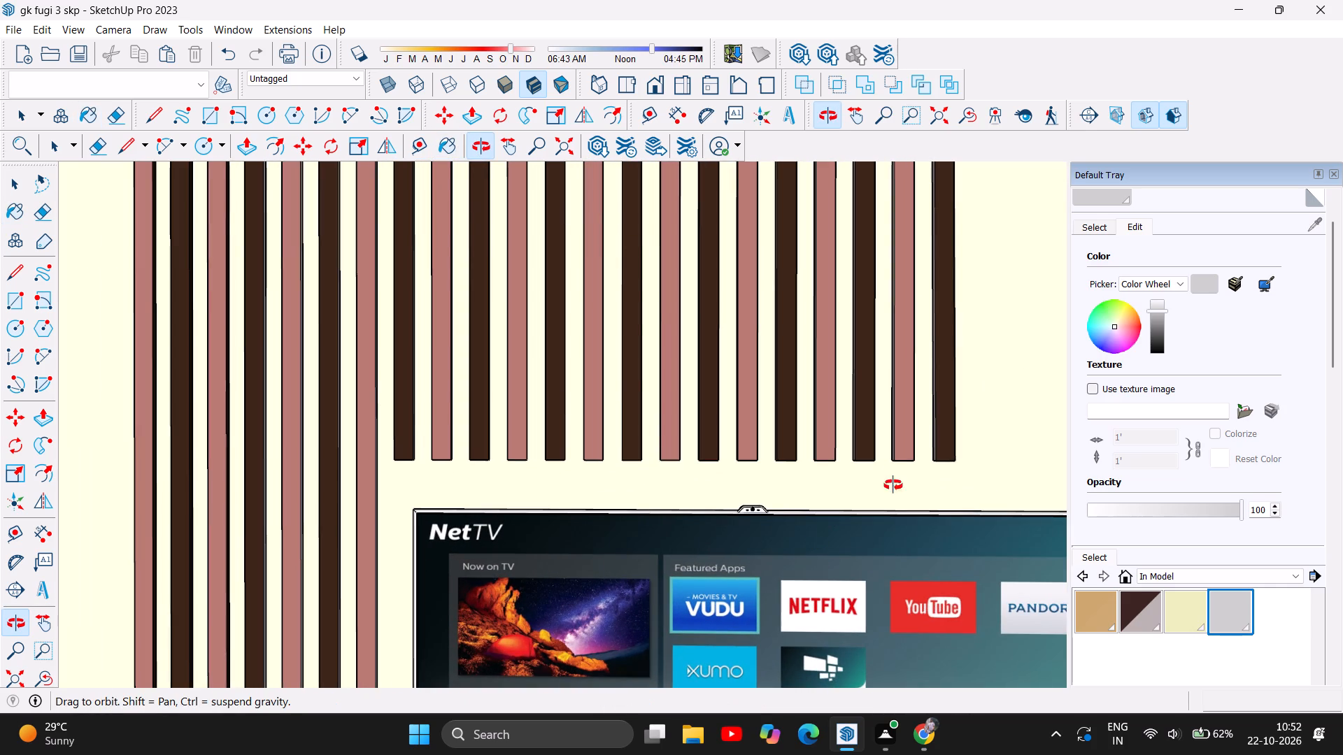
left_click_drag(923, 484, 435, 474)
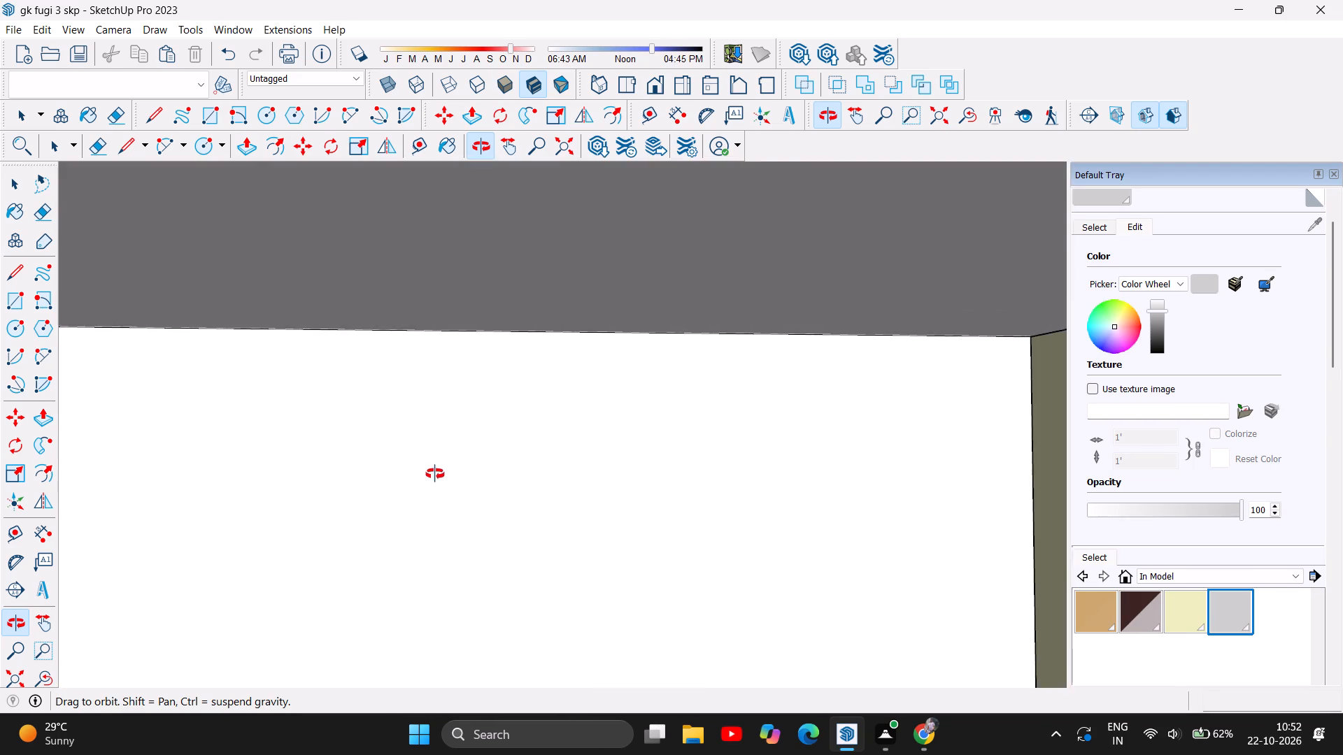
left_click_drag(435, 474, 502, 487)
scroll(521, 427, "down", 11)
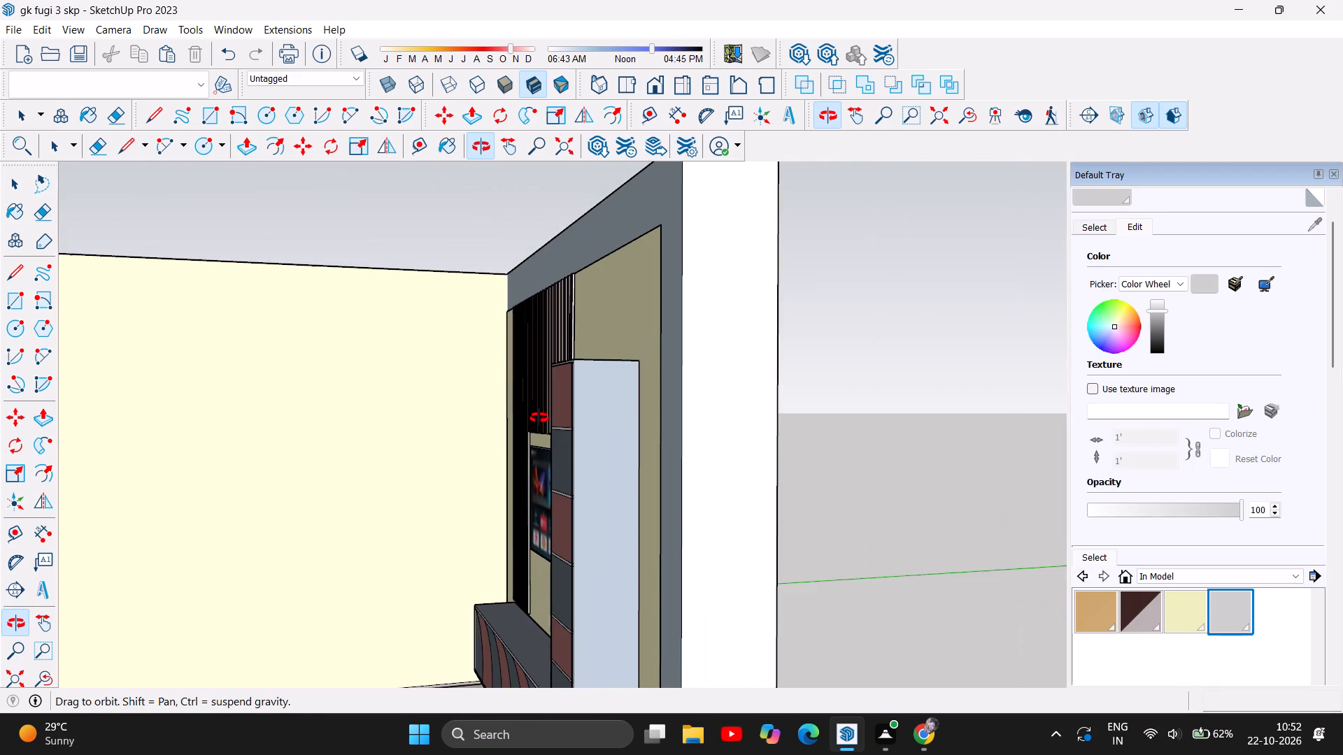
scroll(539, 418, "down", 1)
left_click_drag(425, 648, 863, 680)
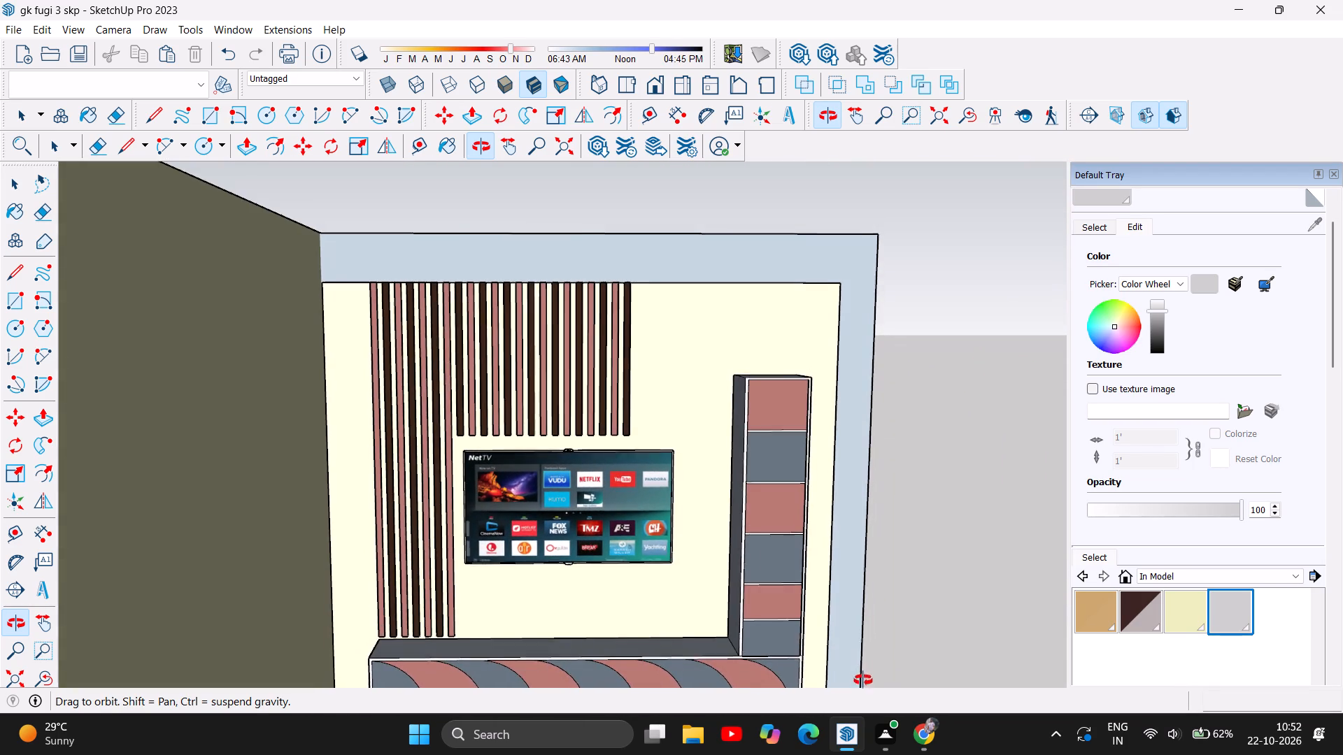
left_click_drag(863, 680, 863, 682)
scroll(660, 429, "down", 5)
left_click_drag(685, 553, 650, 431)
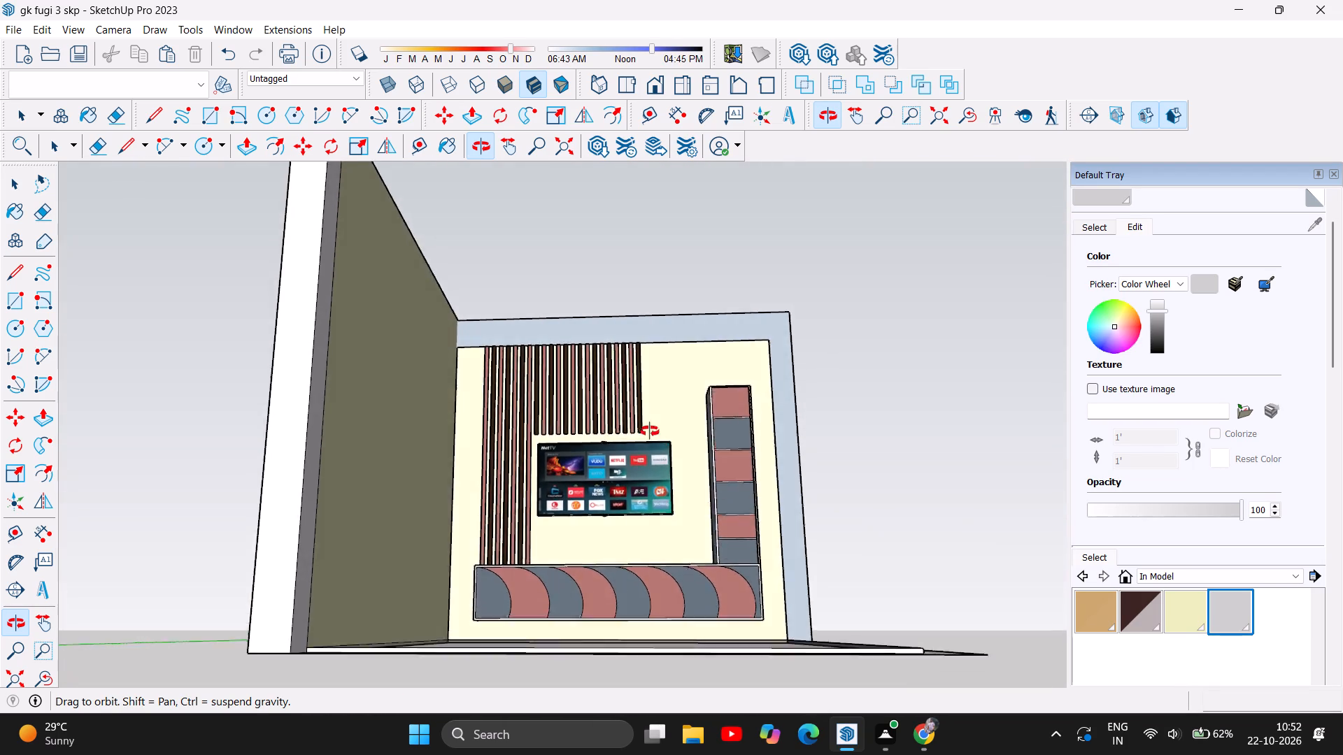
left_click_drag(650, 431, 550, 491)
scroll(564, 487, "down", 4)
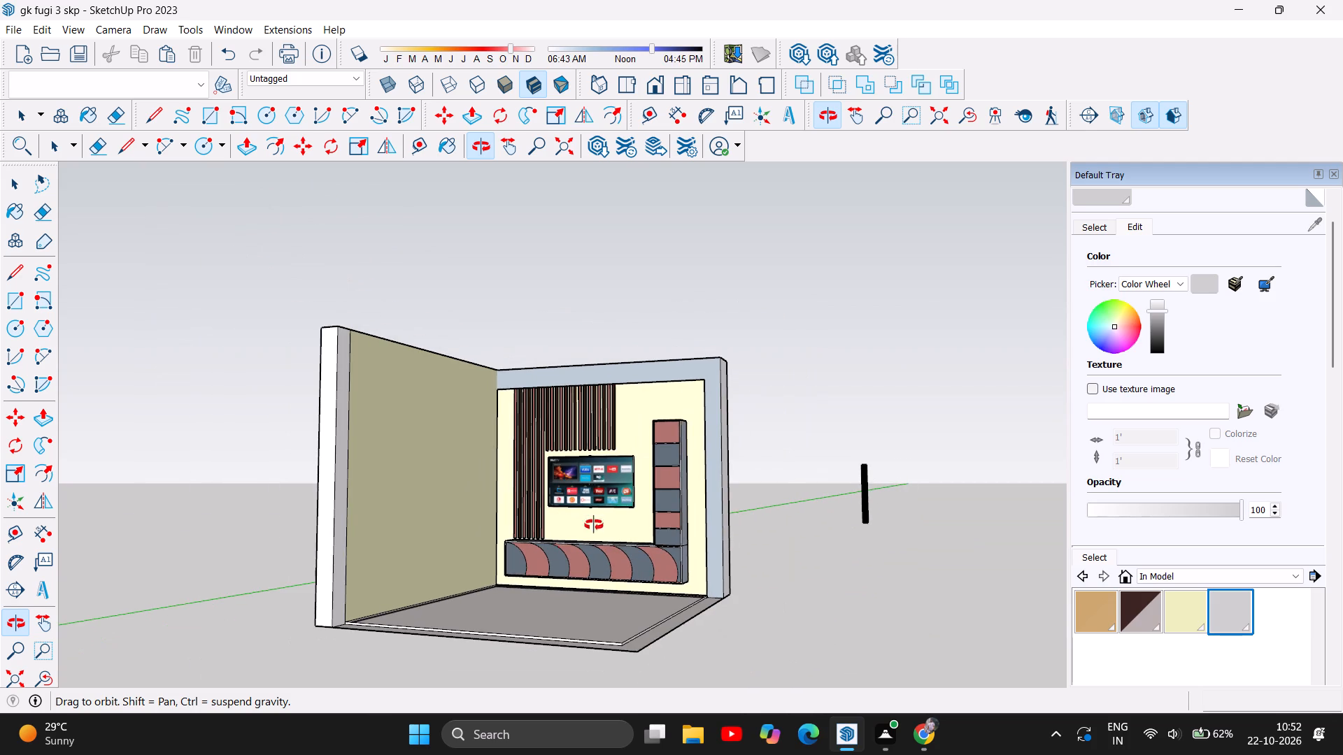
scroll(569, 601, "up", 6)
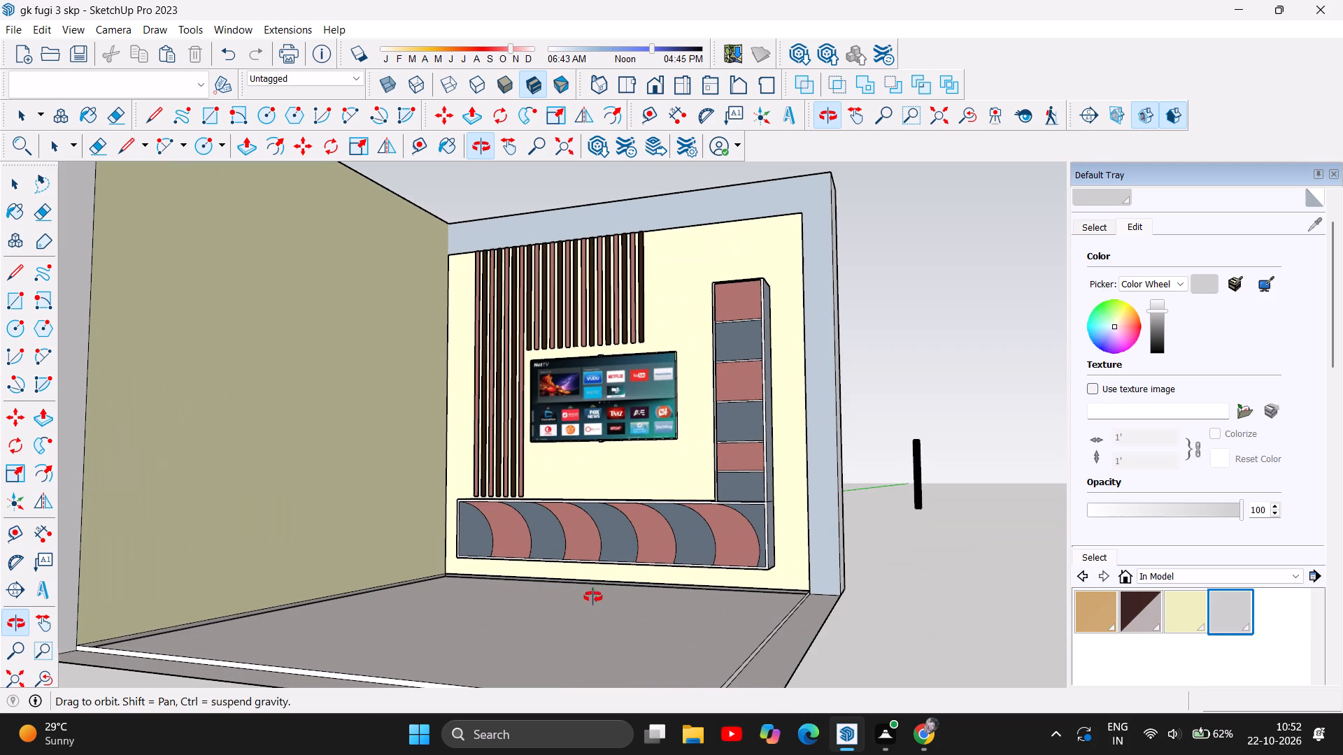
left_click_drag(604, 575, 593, 612)
left_click(593, 612)
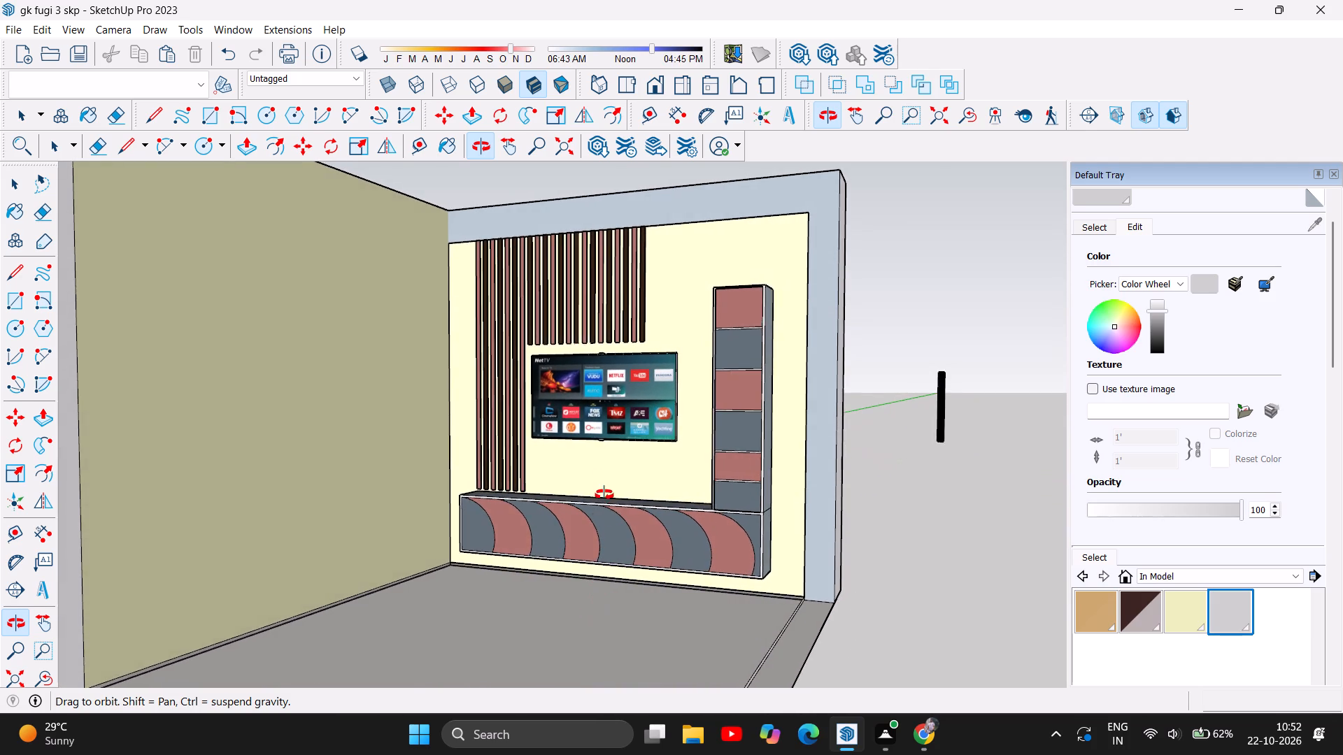
scroll(604, 481, "down", 3)
scroll(632, 544, "up", 2)
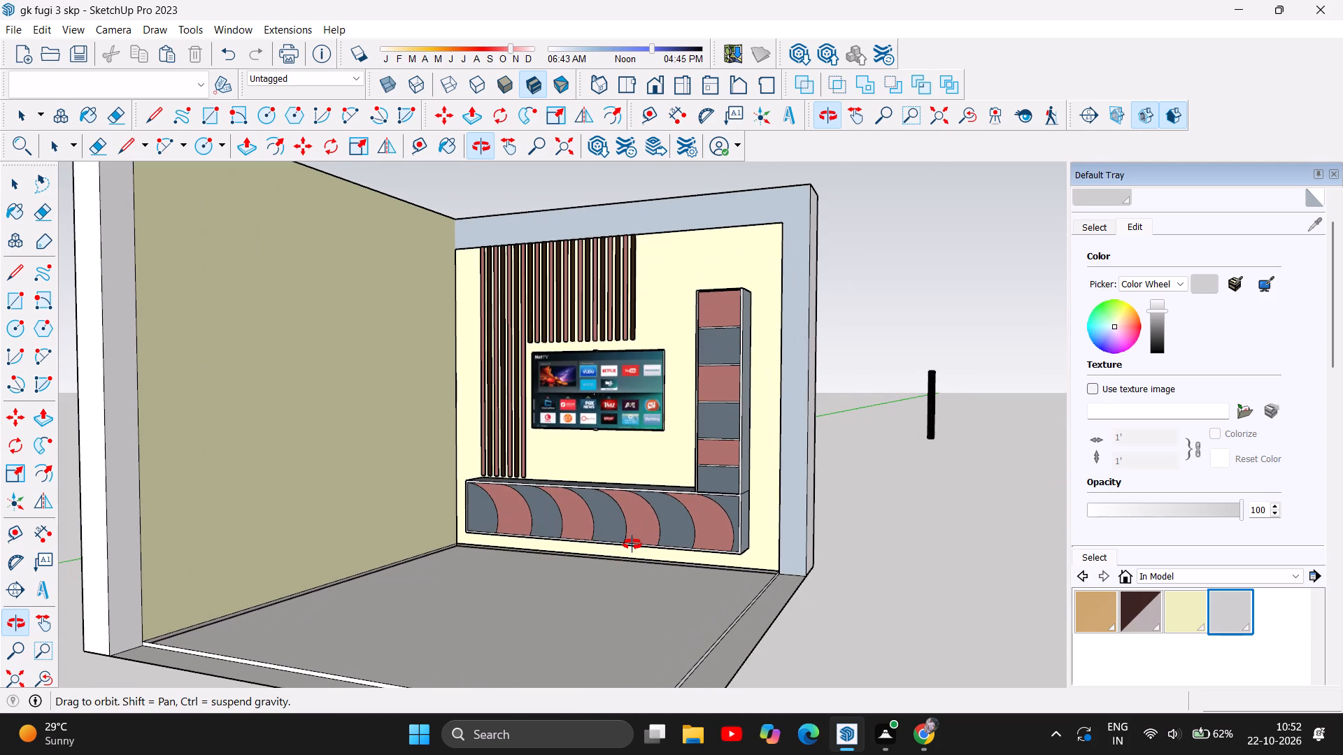
scroll(627, 542, "down", 5)
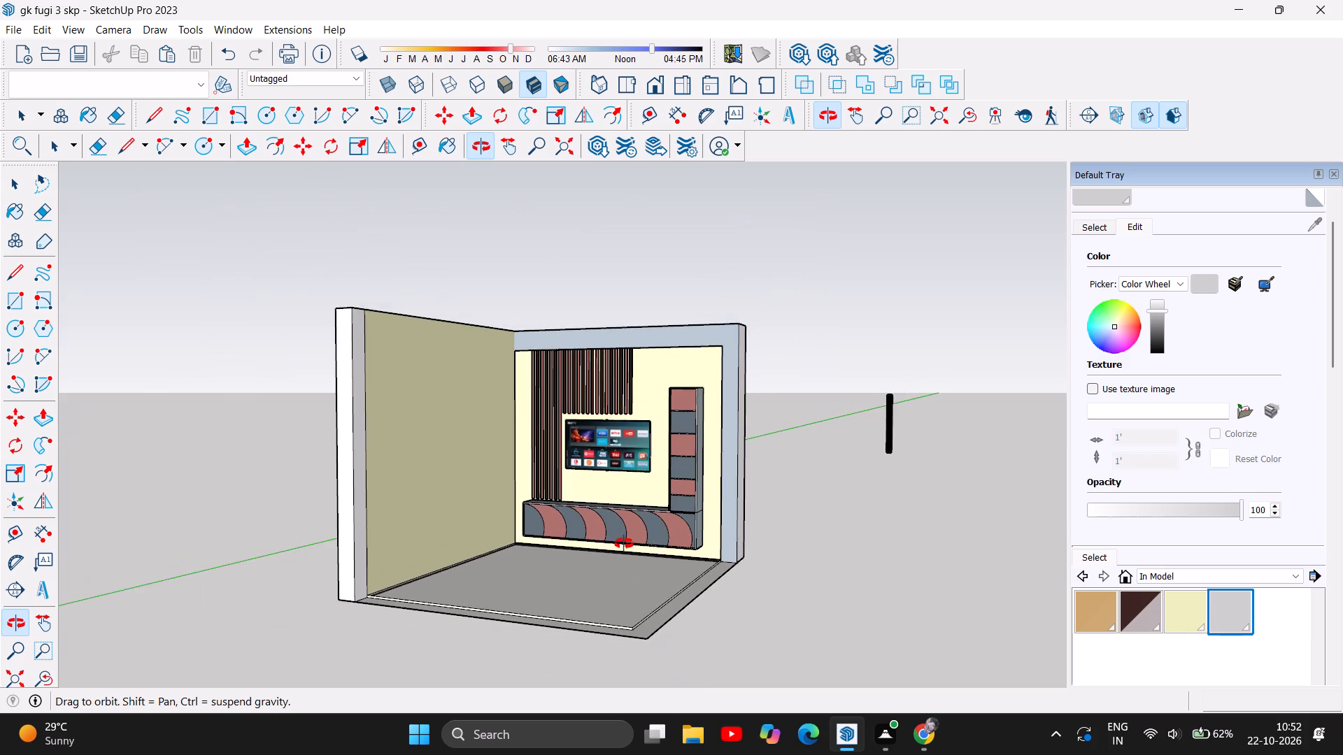
left_click_drag(624, 597, 588, 710)
scroll(620, 499, "up", 4)
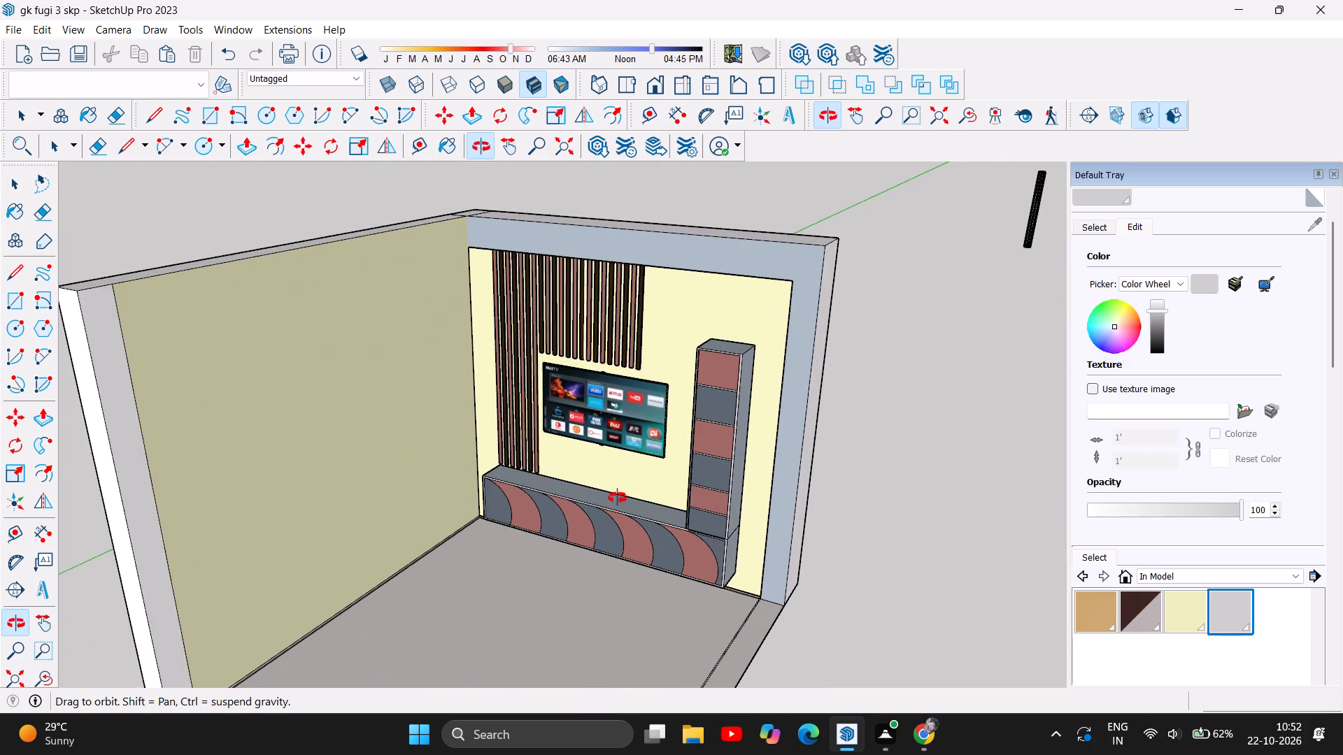
scroll(540, 388, "up", 3)
scroll(557, 385, "down", 1)
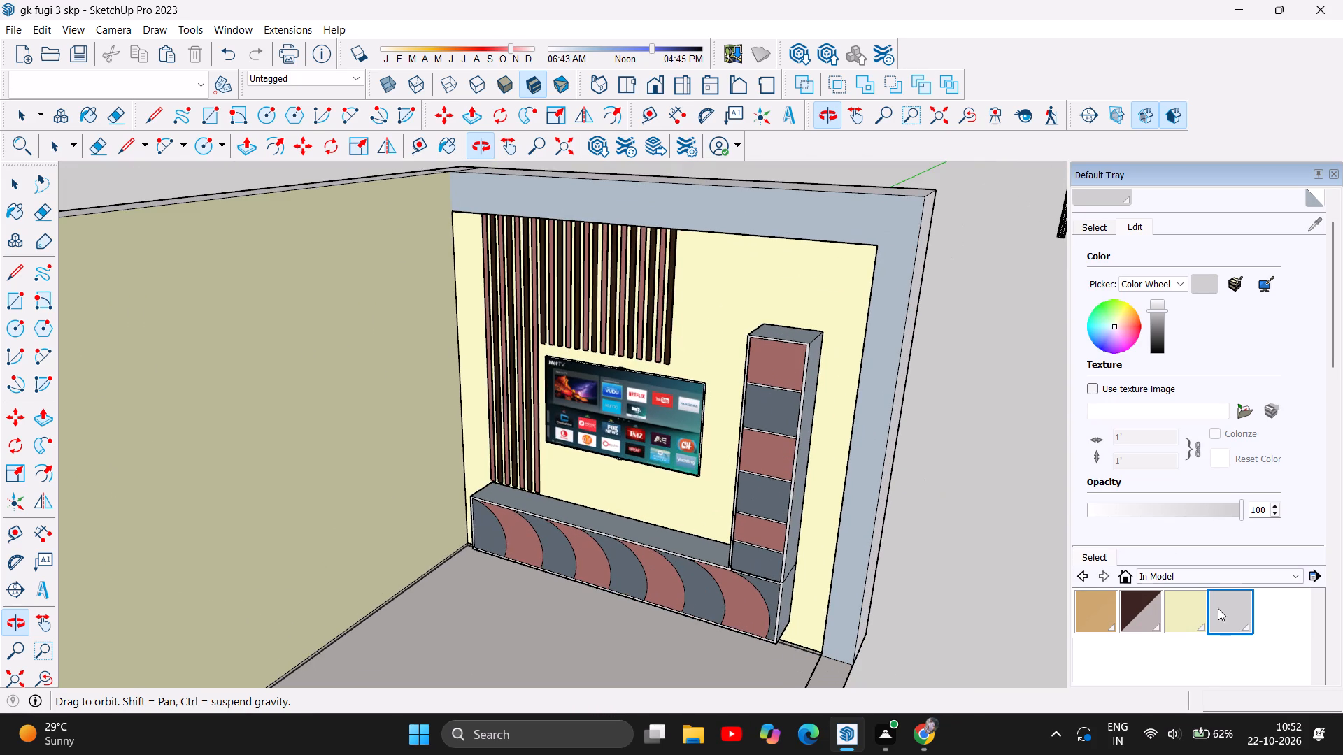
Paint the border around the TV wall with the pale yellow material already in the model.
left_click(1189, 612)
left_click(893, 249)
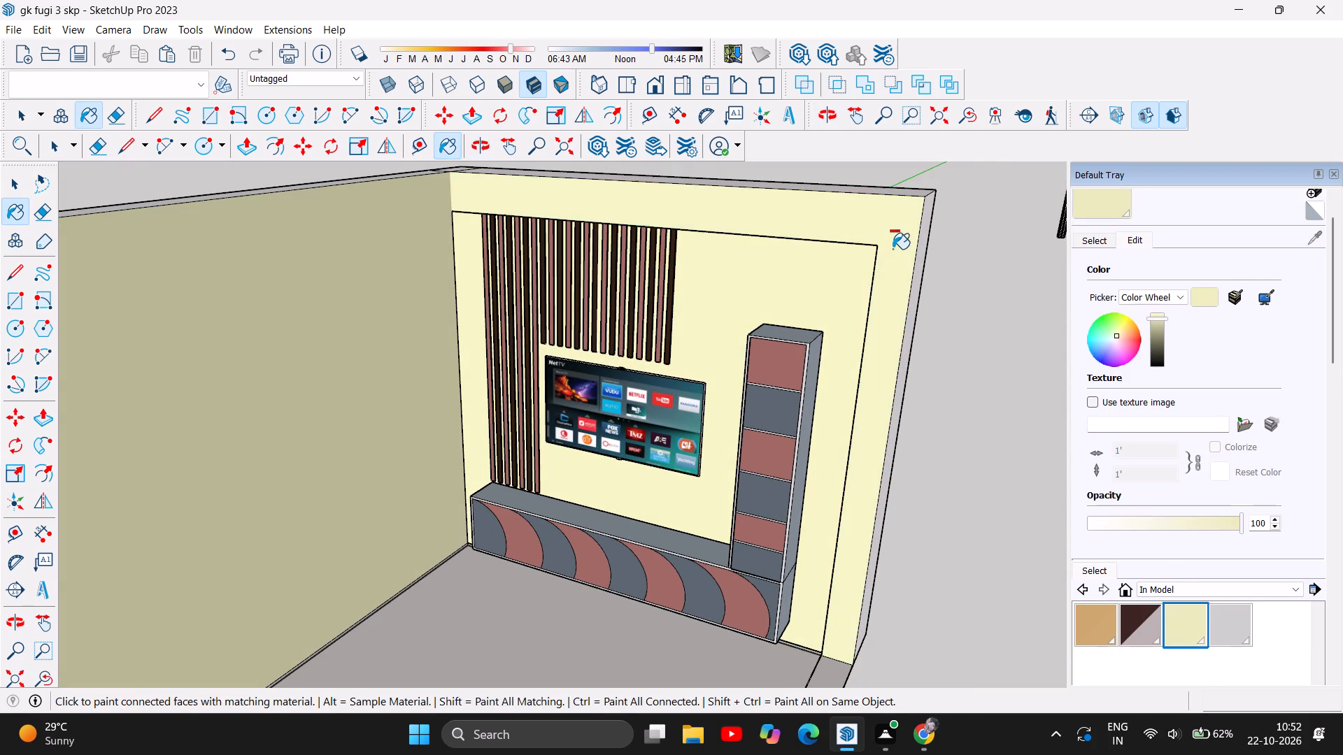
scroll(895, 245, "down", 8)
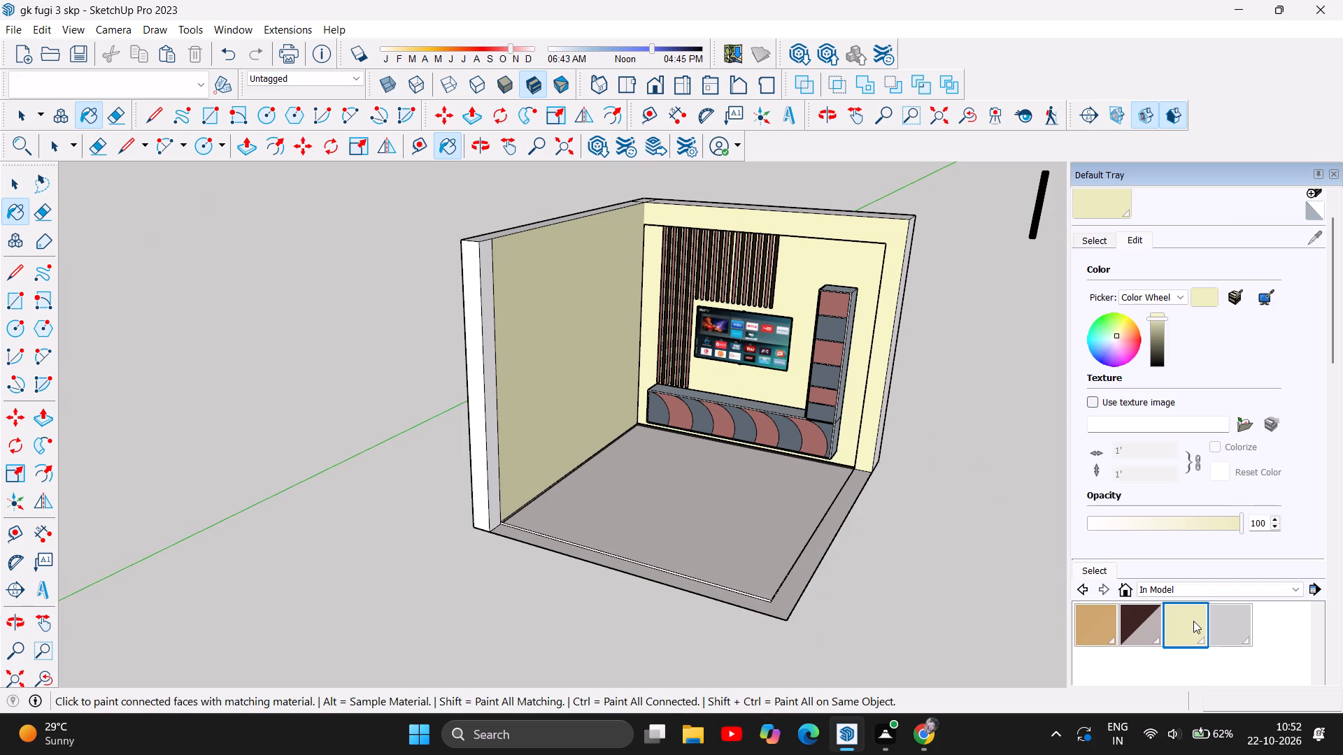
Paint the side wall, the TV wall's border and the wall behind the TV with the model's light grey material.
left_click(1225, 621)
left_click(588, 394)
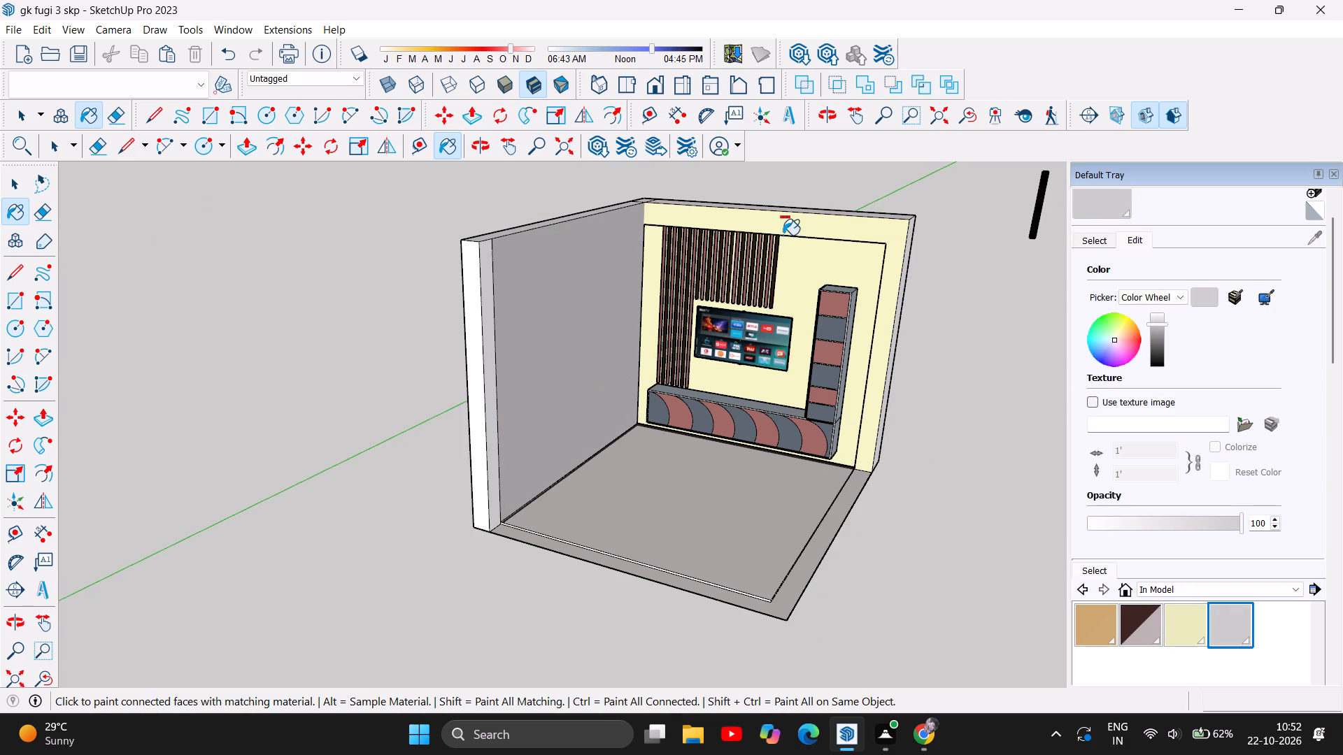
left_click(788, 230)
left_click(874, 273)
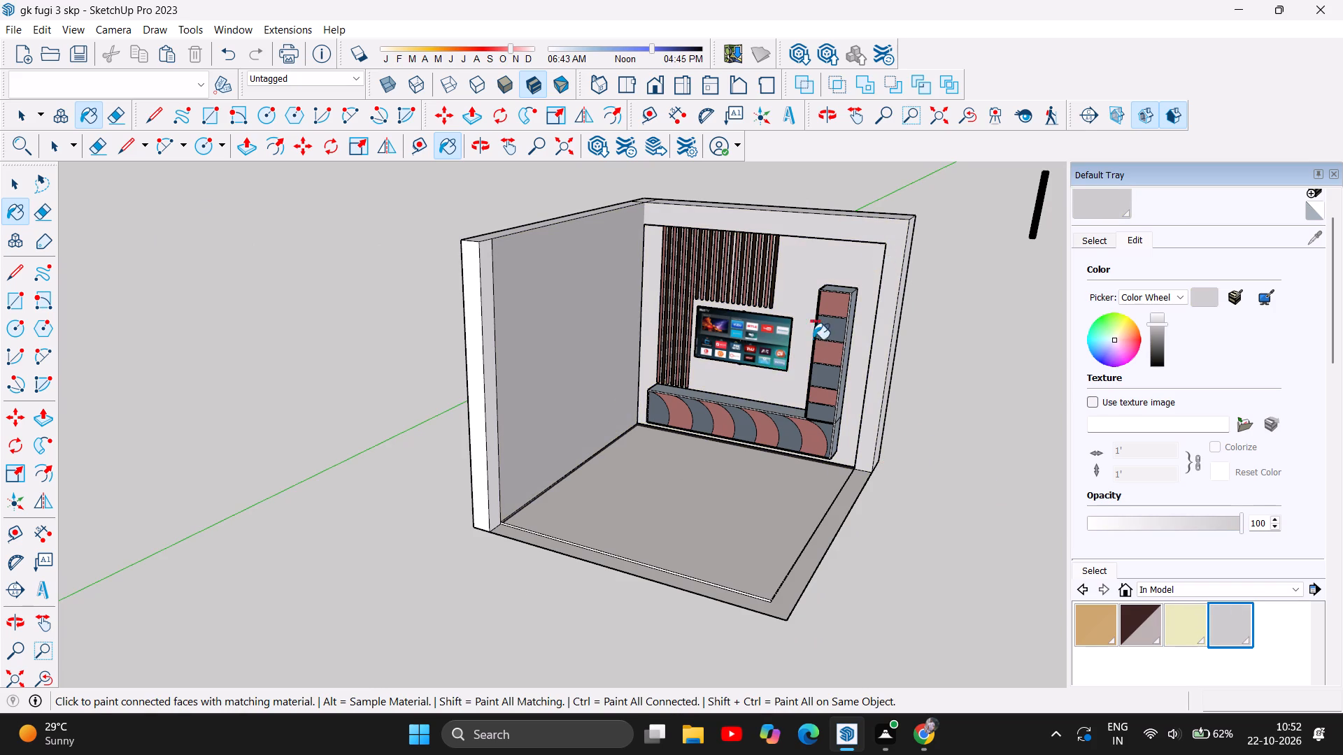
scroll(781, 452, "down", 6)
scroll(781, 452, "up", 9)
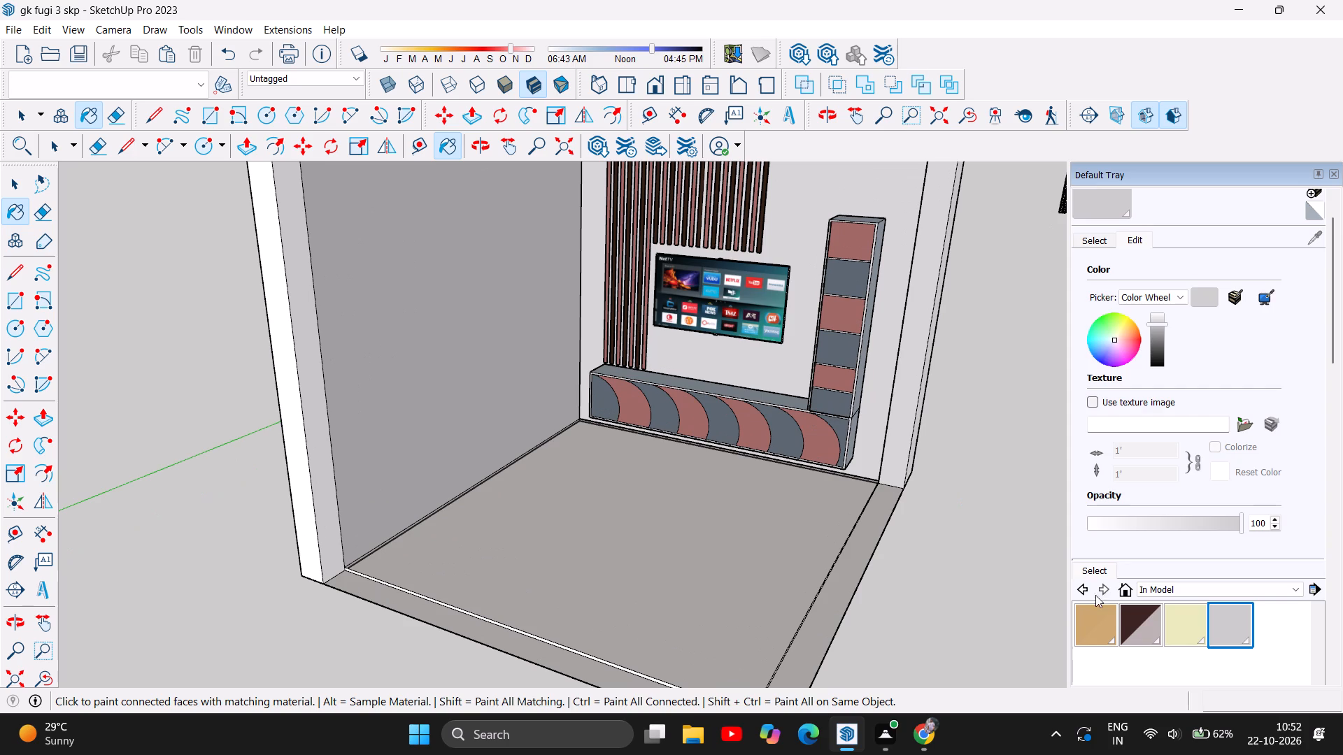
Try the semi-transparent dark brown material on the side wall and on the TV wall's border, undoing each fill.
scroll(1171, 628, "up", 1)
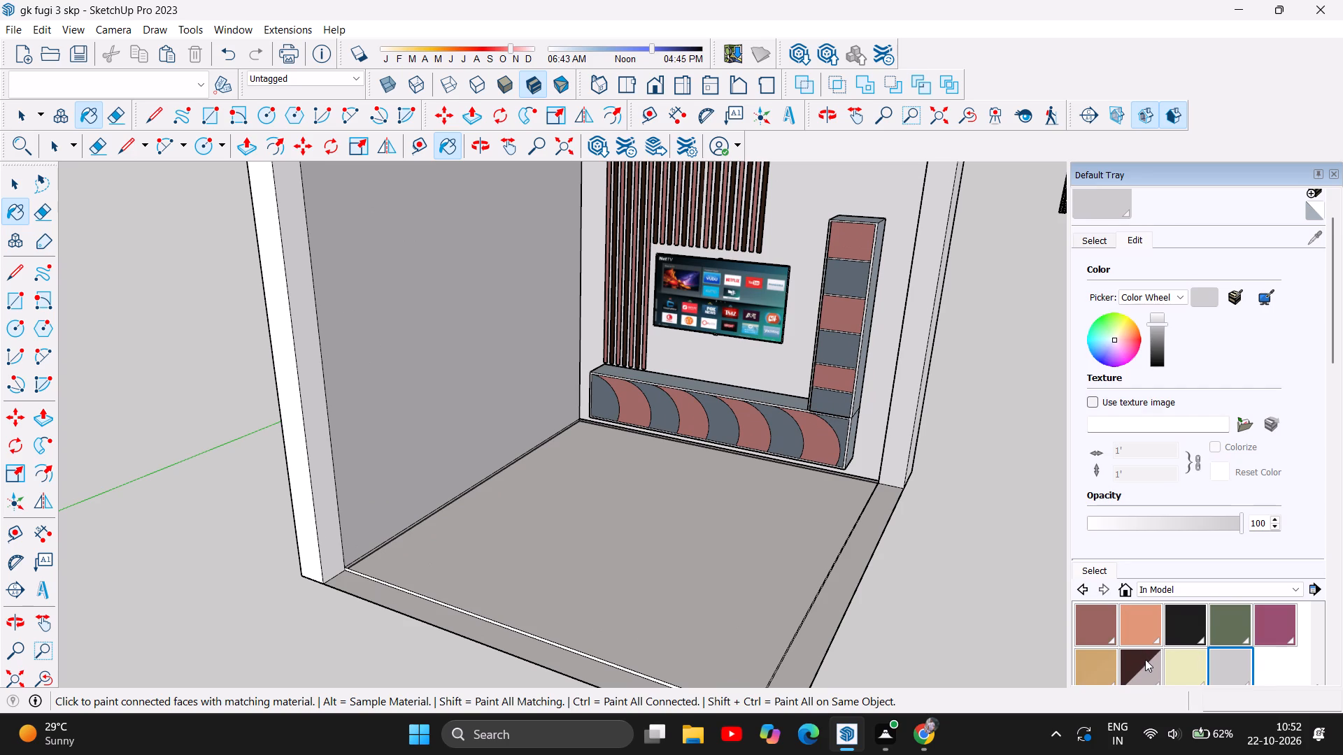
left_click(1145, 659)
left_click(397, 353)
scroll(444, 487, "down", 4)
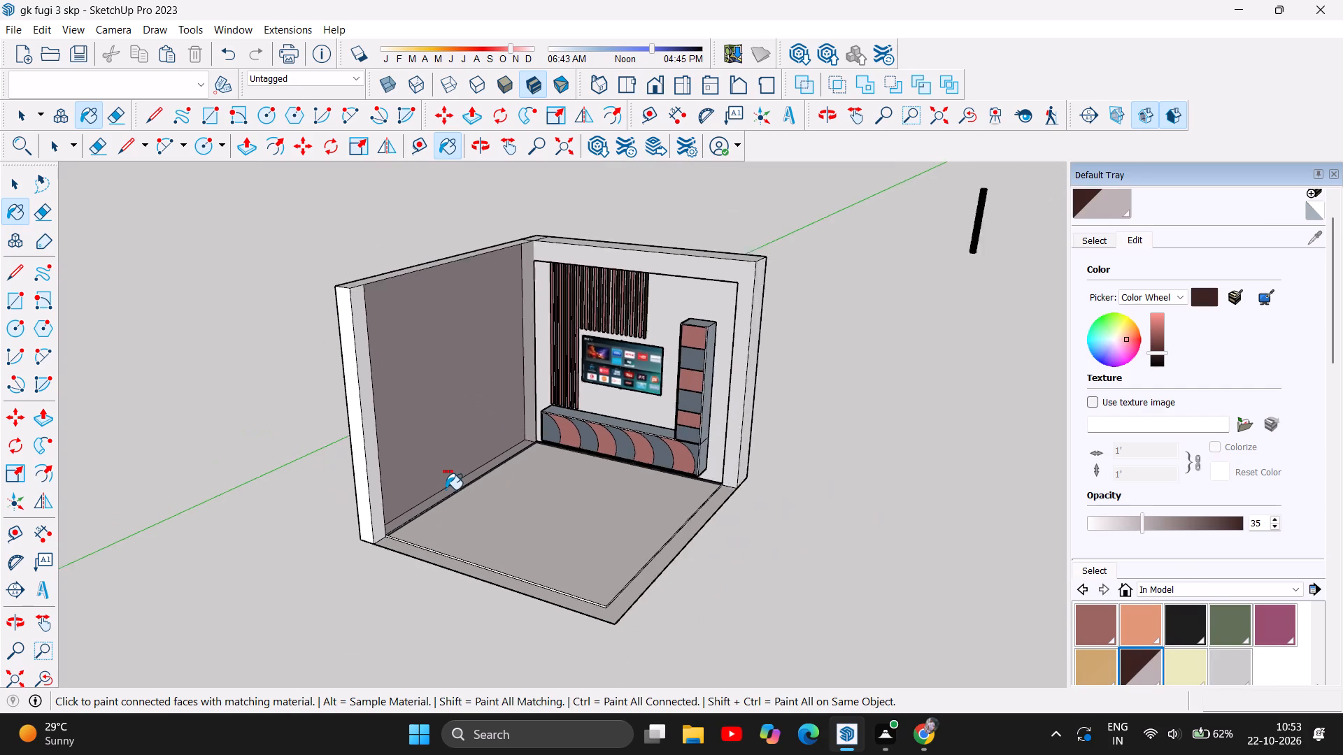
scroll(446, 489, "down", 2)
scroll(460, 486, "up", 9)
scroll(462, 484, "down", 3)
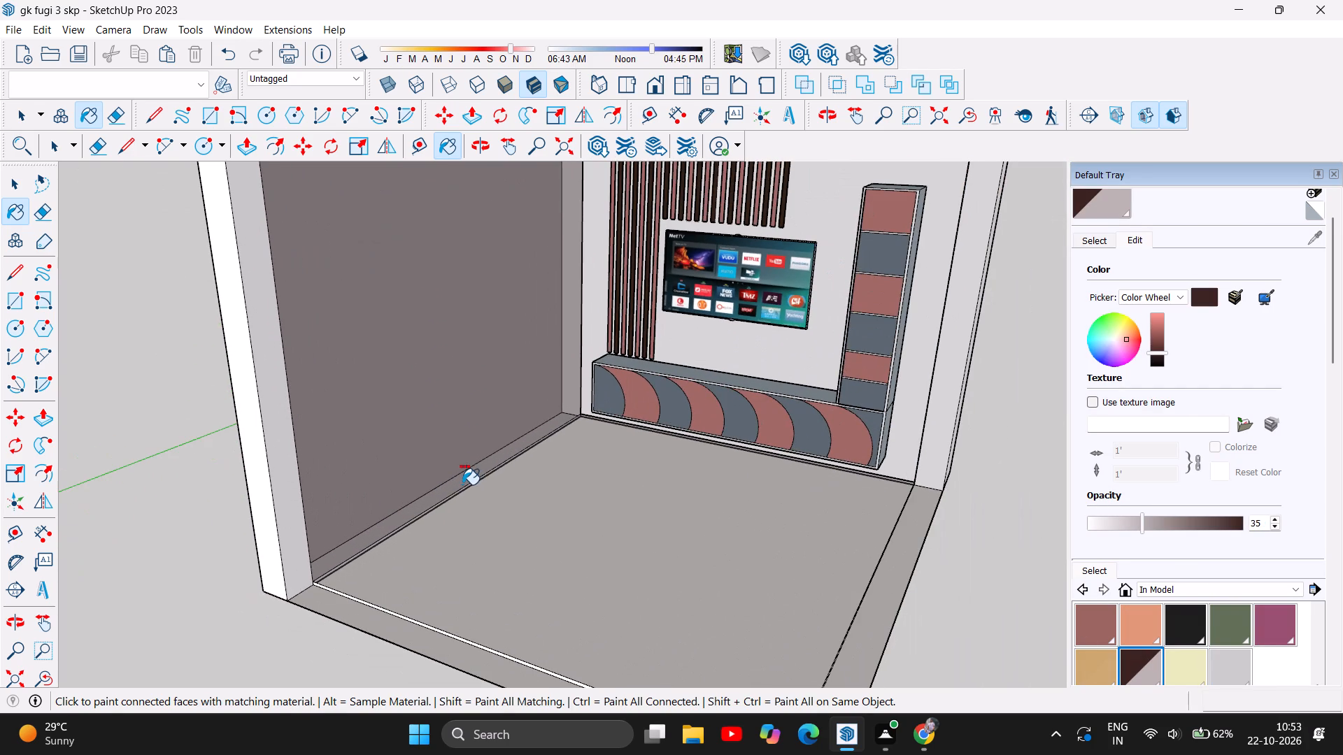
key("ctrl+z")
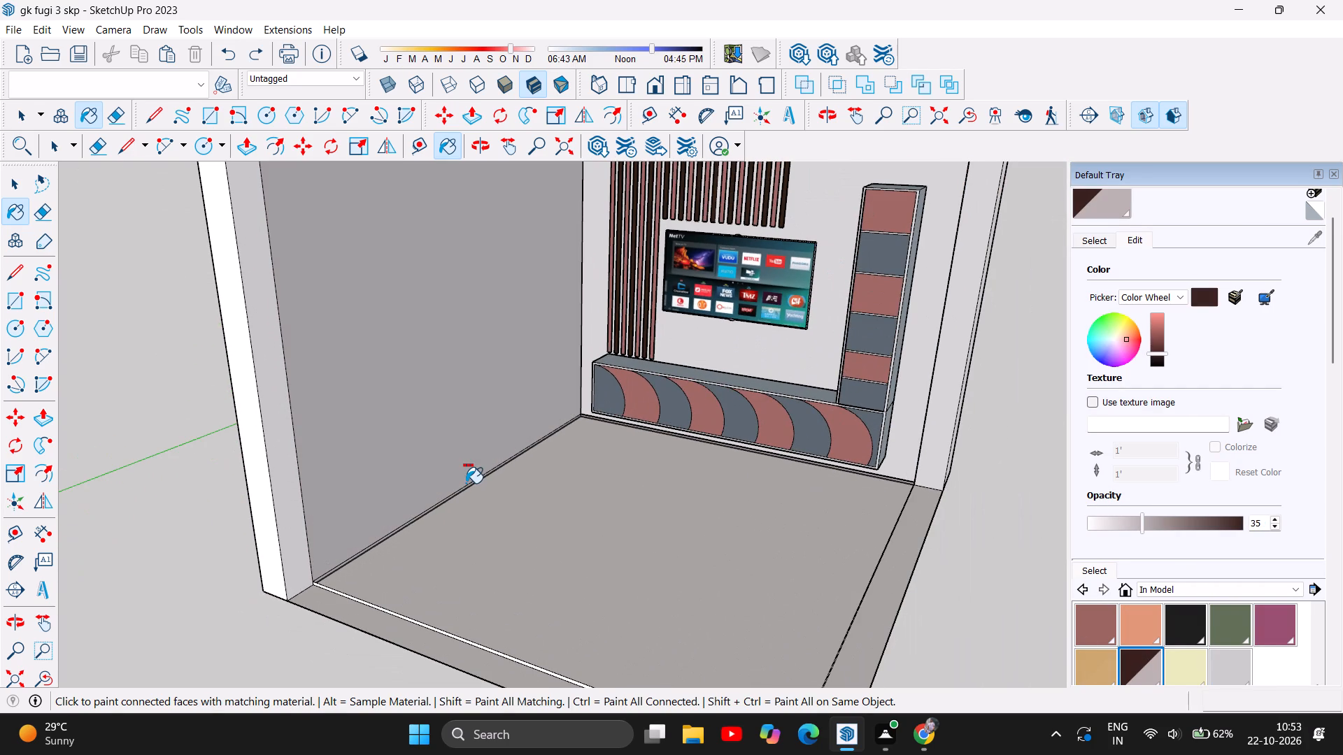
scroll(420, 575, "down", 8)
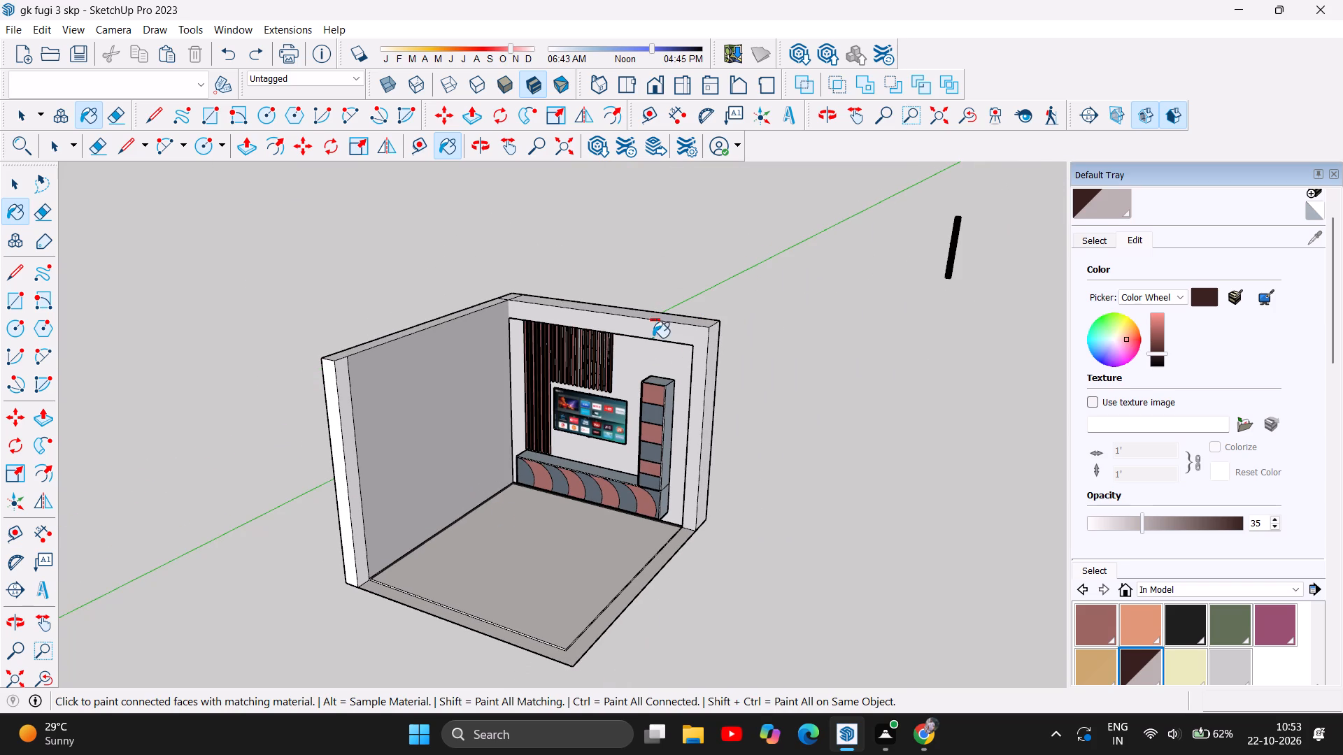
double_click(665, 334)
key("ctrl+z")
Paint the side wall, the wall behind the TV and its border with the salmon-orange material already in the model.
scroll(1156, 665, "up", 3)
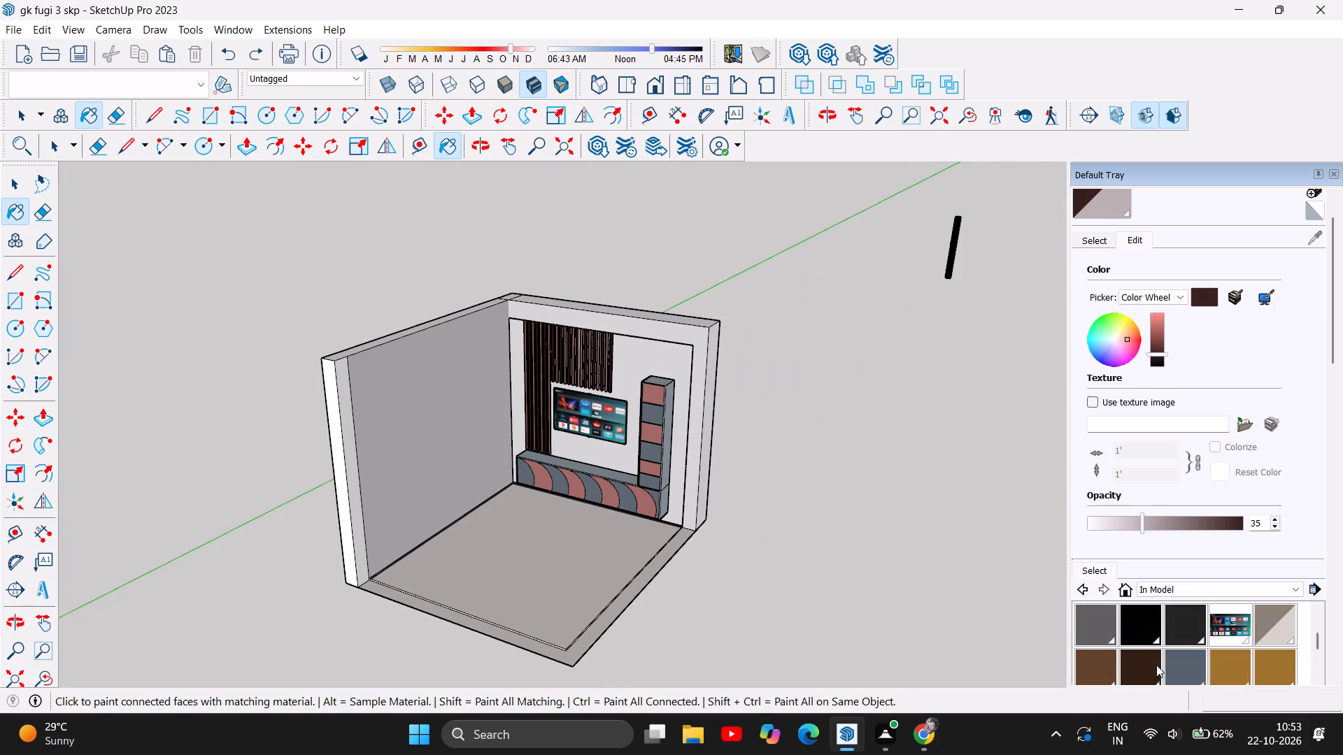
scroll(1156, 665, "up", 1)
scroll(1156, 665, "down", 6)
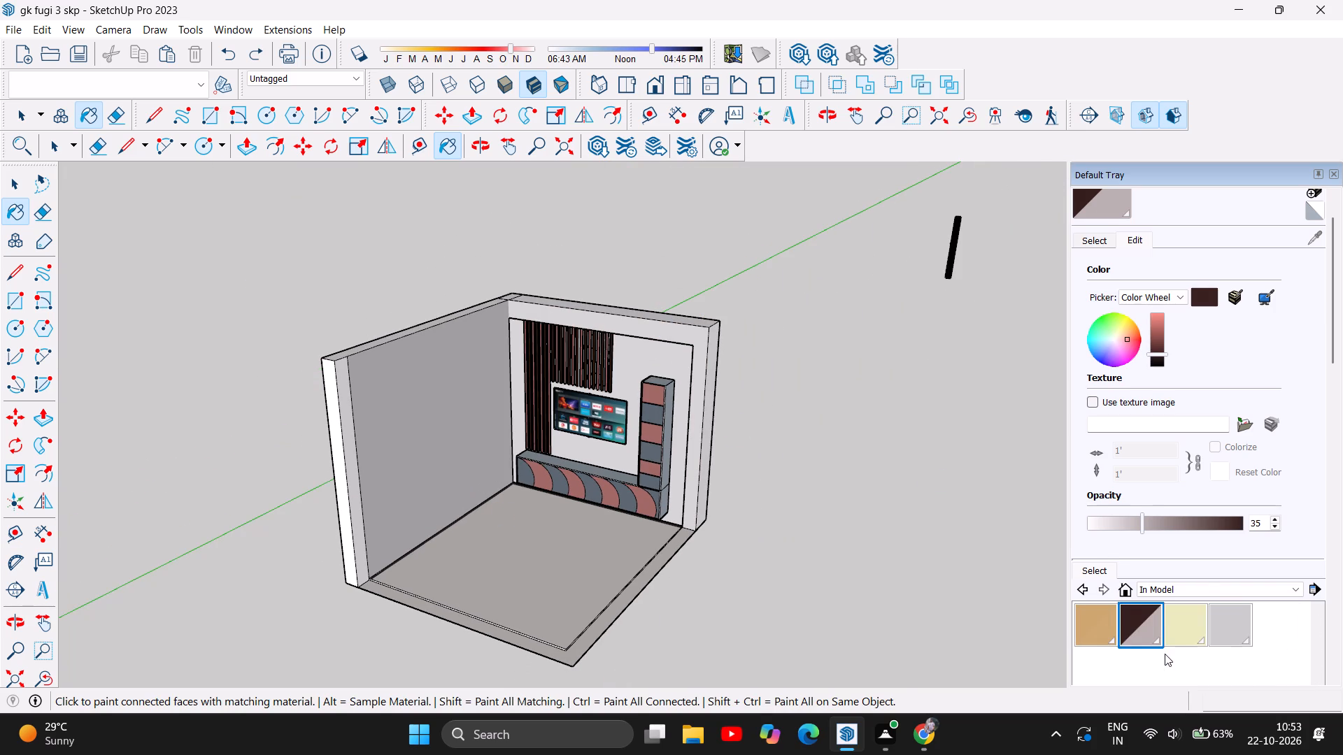
scroll(1254, 617, "up", 2)
left_click(1143, 672)
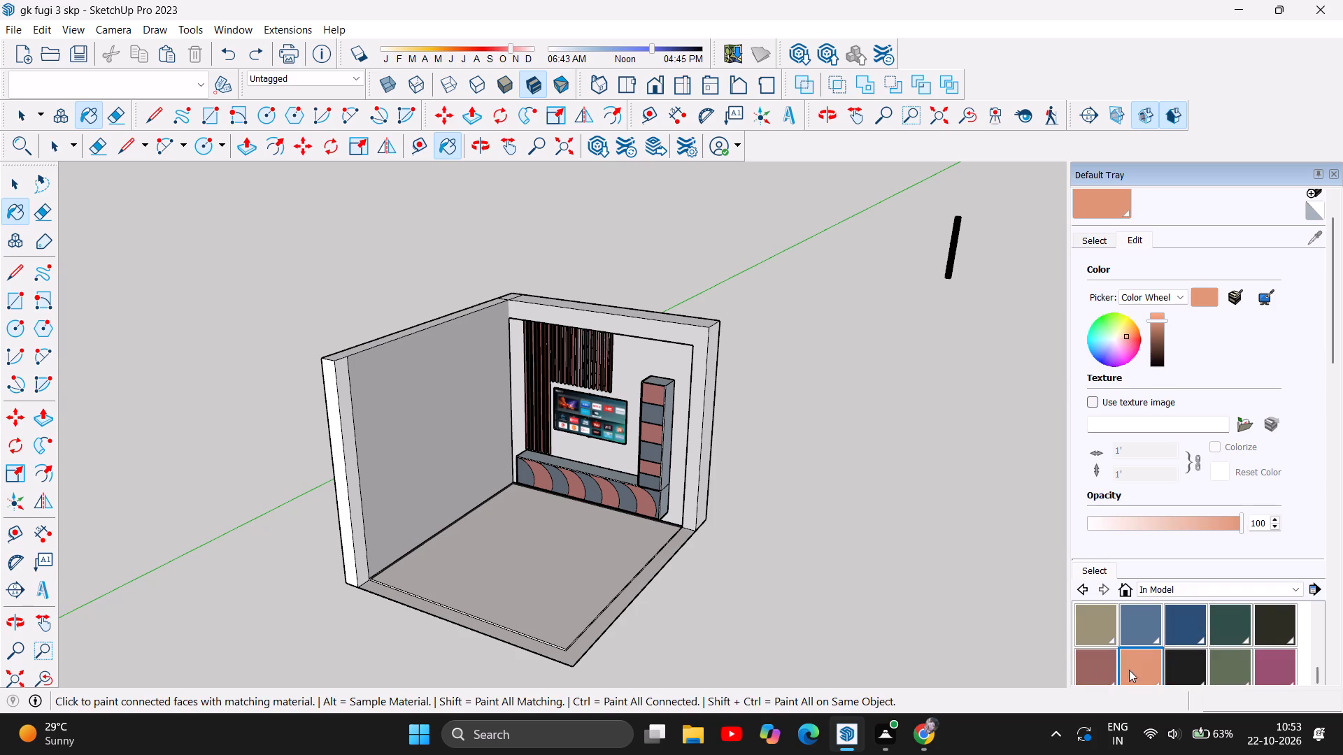
double_click(463, 444)
left_click(650, 365)
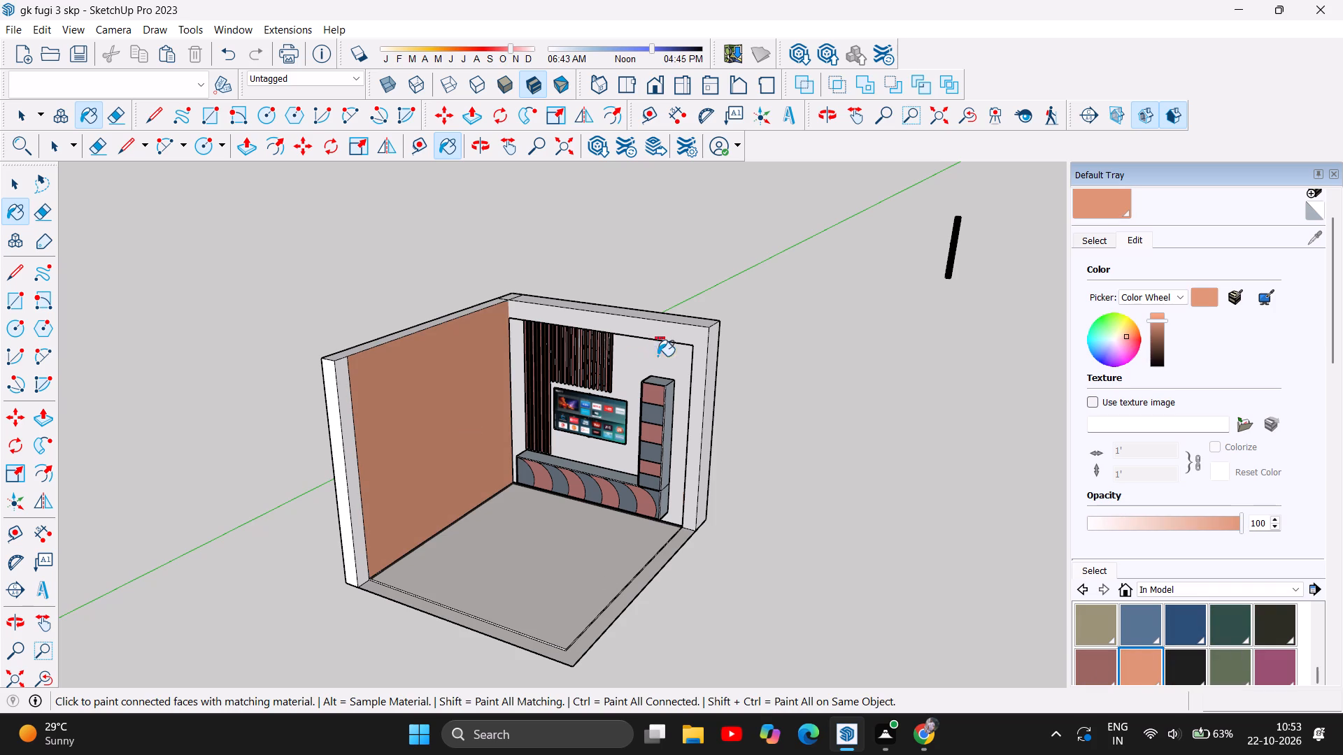
left_click(685, 343)
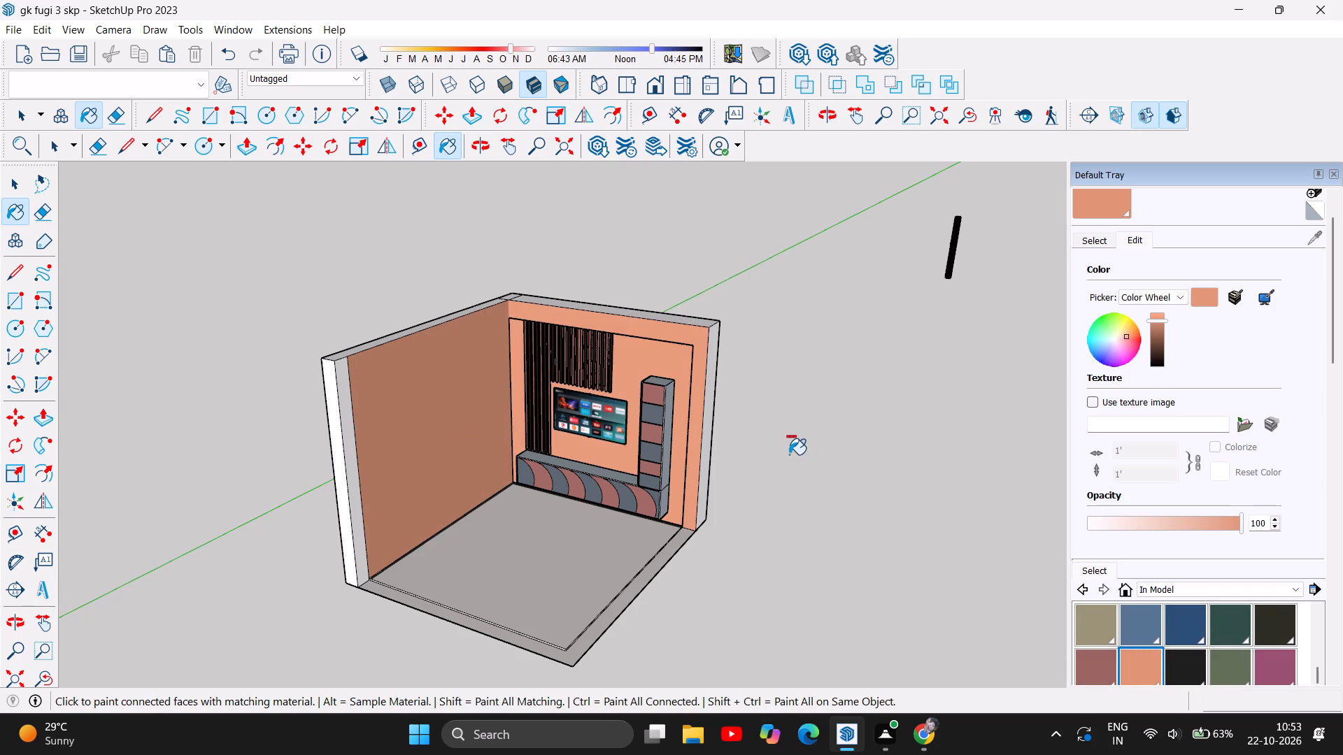
Set the pale yellow material's opacity to 57 and paint the side wall with it.
scroll(793, 456, "down", 7)
scroll(743, 524, "up", 6)
scroll(599, 410, "up", 7)
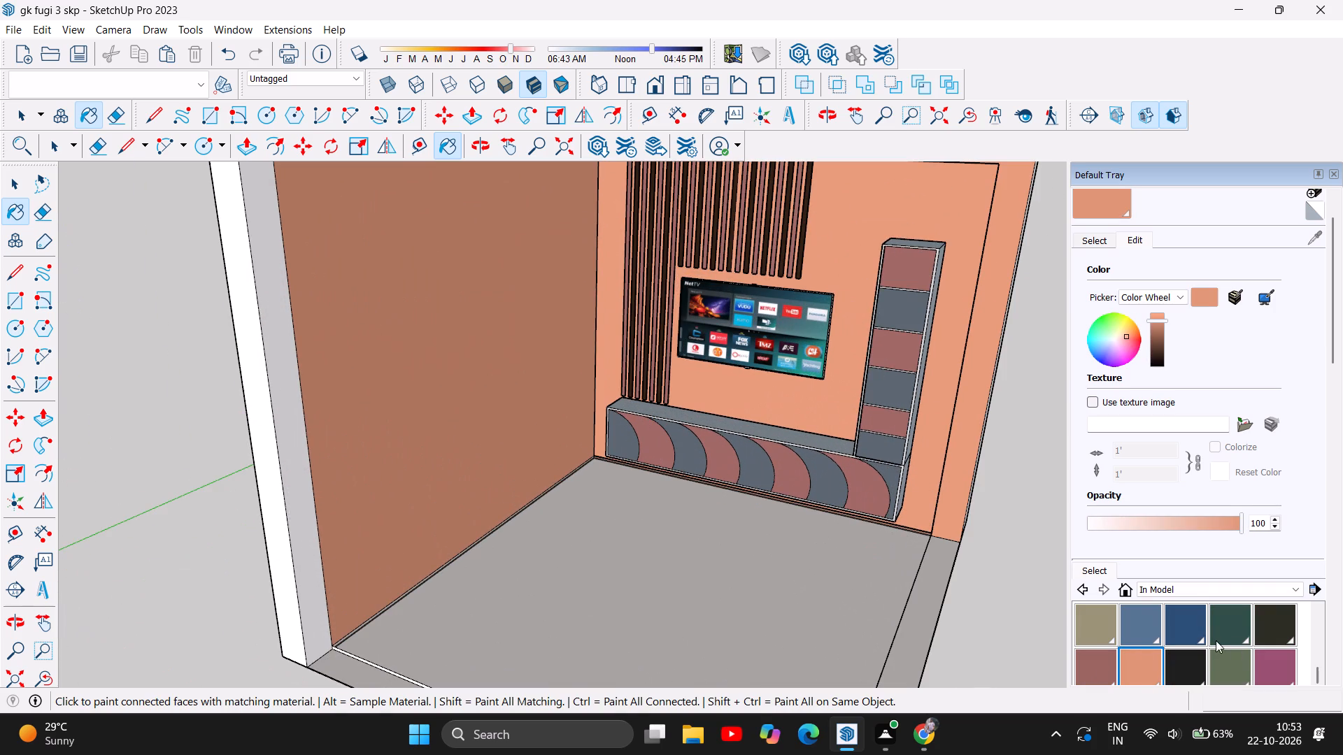
scroll(1242, 670, "down", 2)
left_click(1156, 628)
left_click(1175, 626)
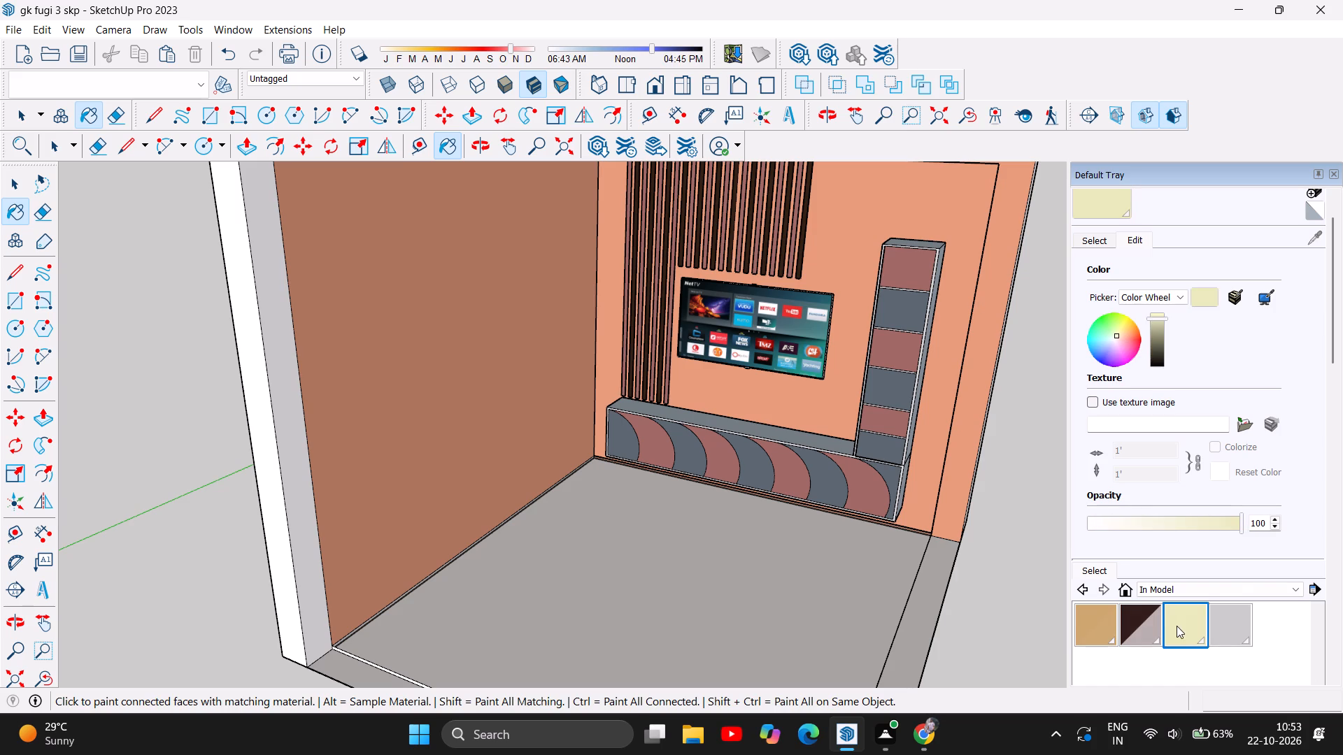
left_click(1188, 522)
left_click(1176, 523)
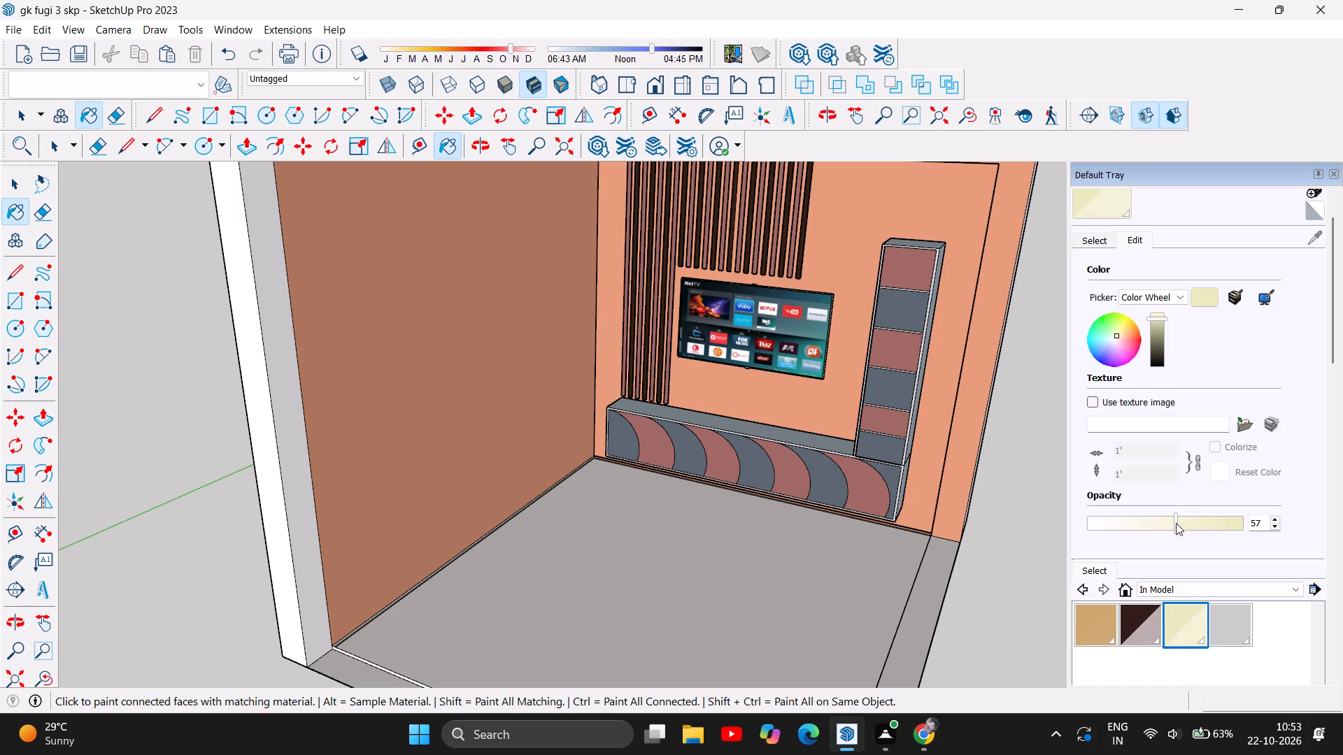
left_click(530, 377)
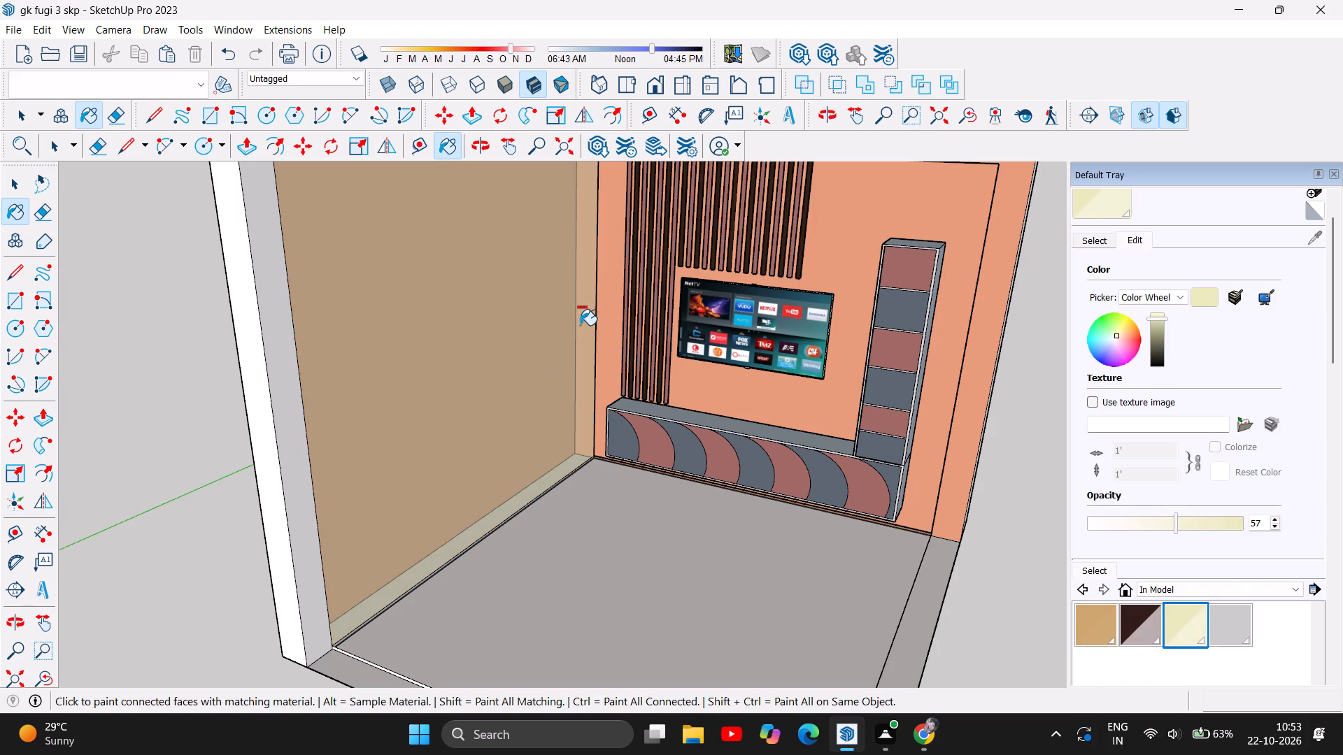
Set the pale yellow material's opacity to 100 and paint the wall behind the TV with it.
left_click(1243, 526)
left_click(620, 334)
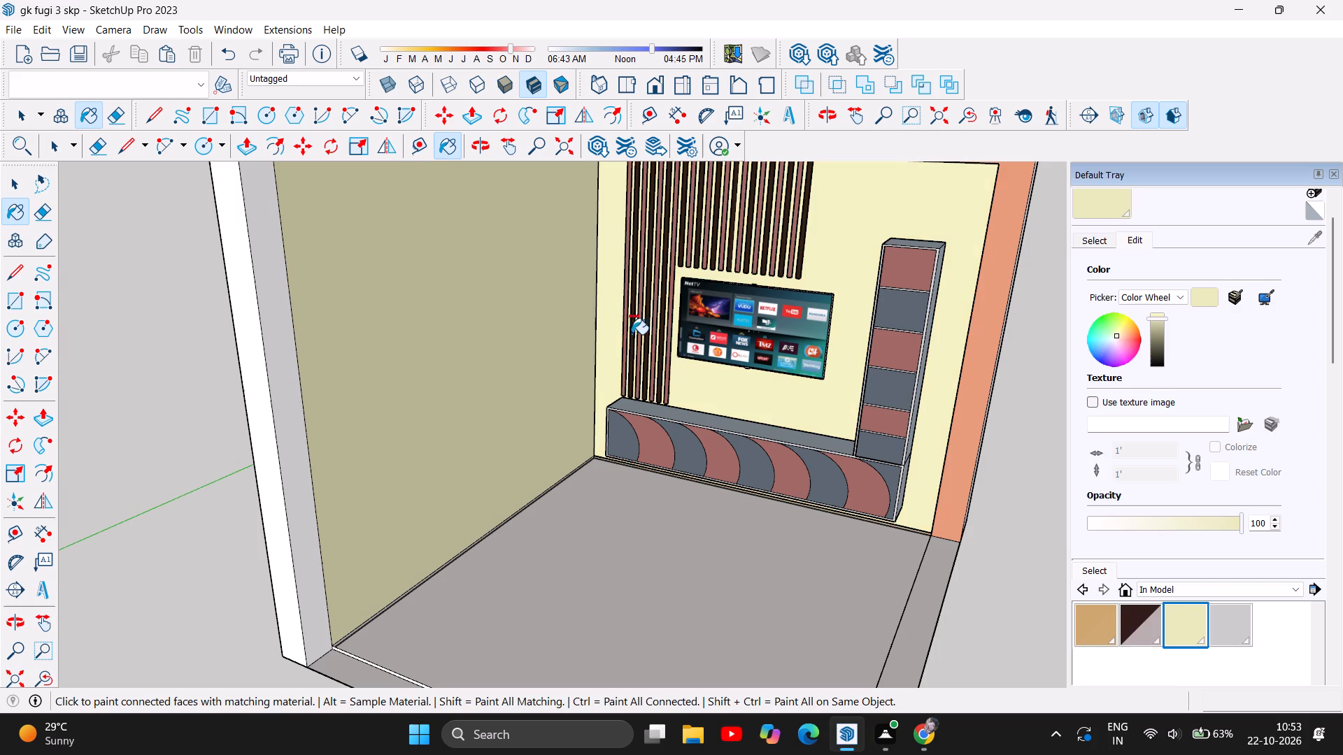
Lighten the pale yellow Lily_Light material to a near-neutral off-white and paint the TV wall's border with it.
scroll(770, 477, "down", 6)
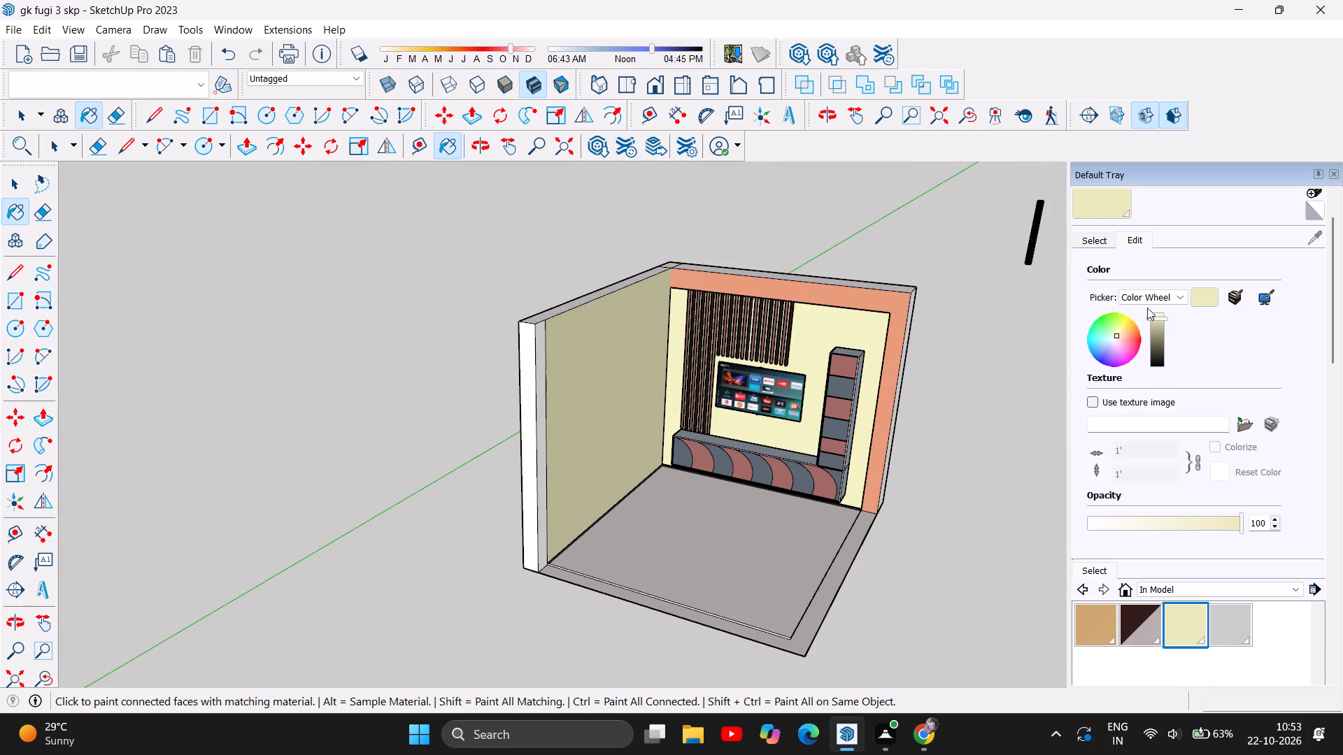
left_click(1100, 238)
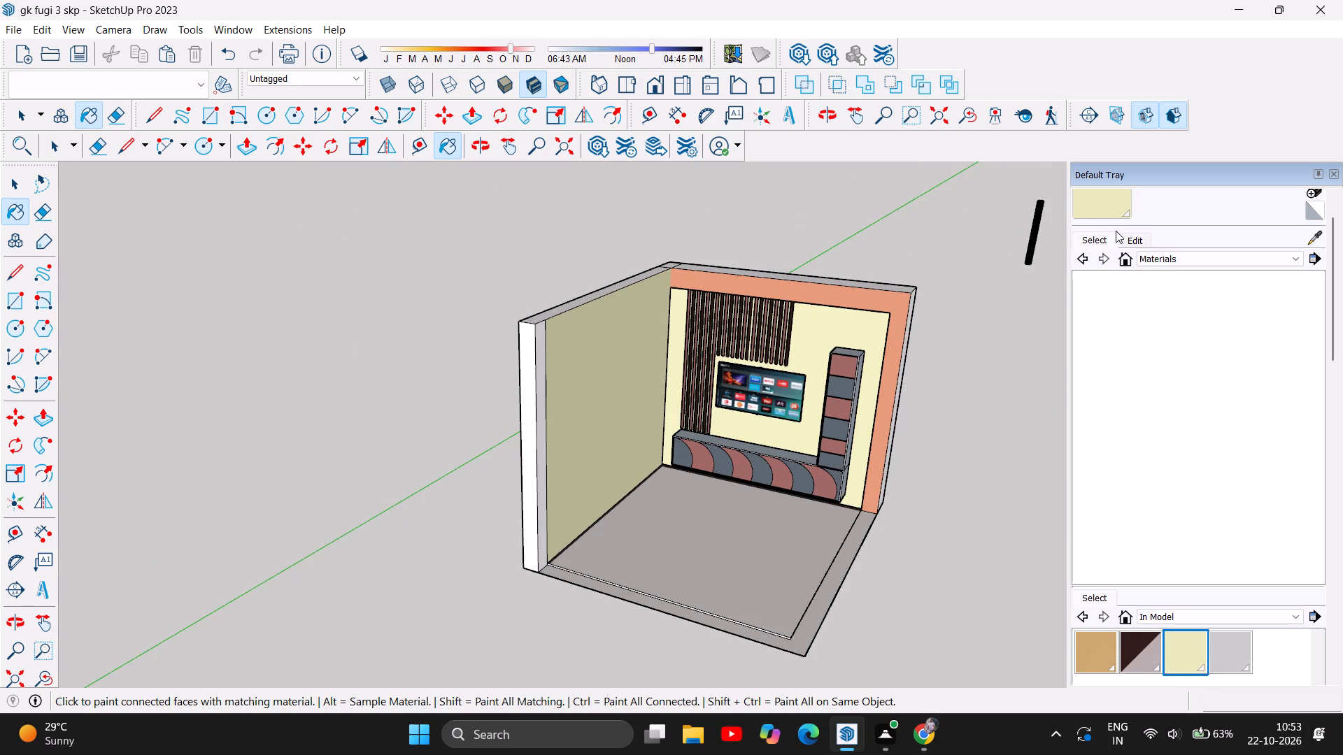
left_click(1151, 240)
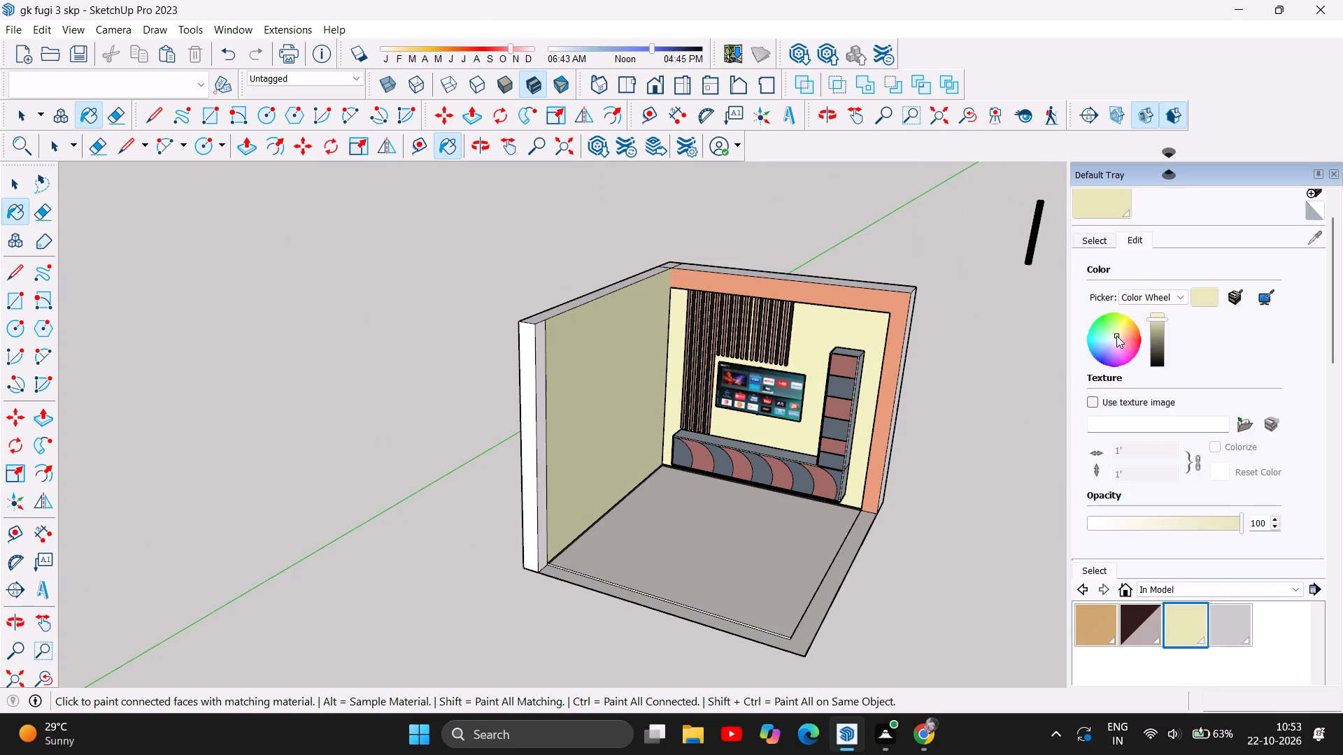
left_click(1116, 336)
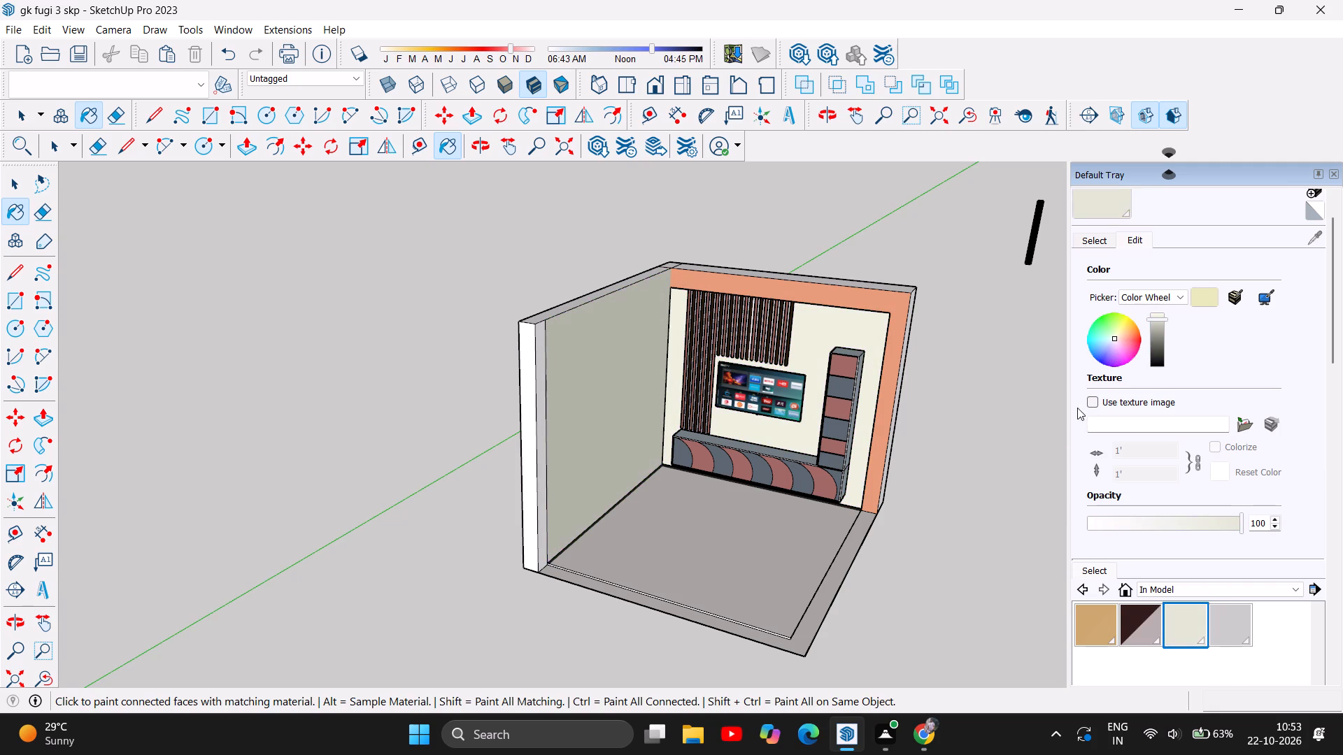
scroll(717, 550, "down", 4)
scroll(746, 545, "up", 7)
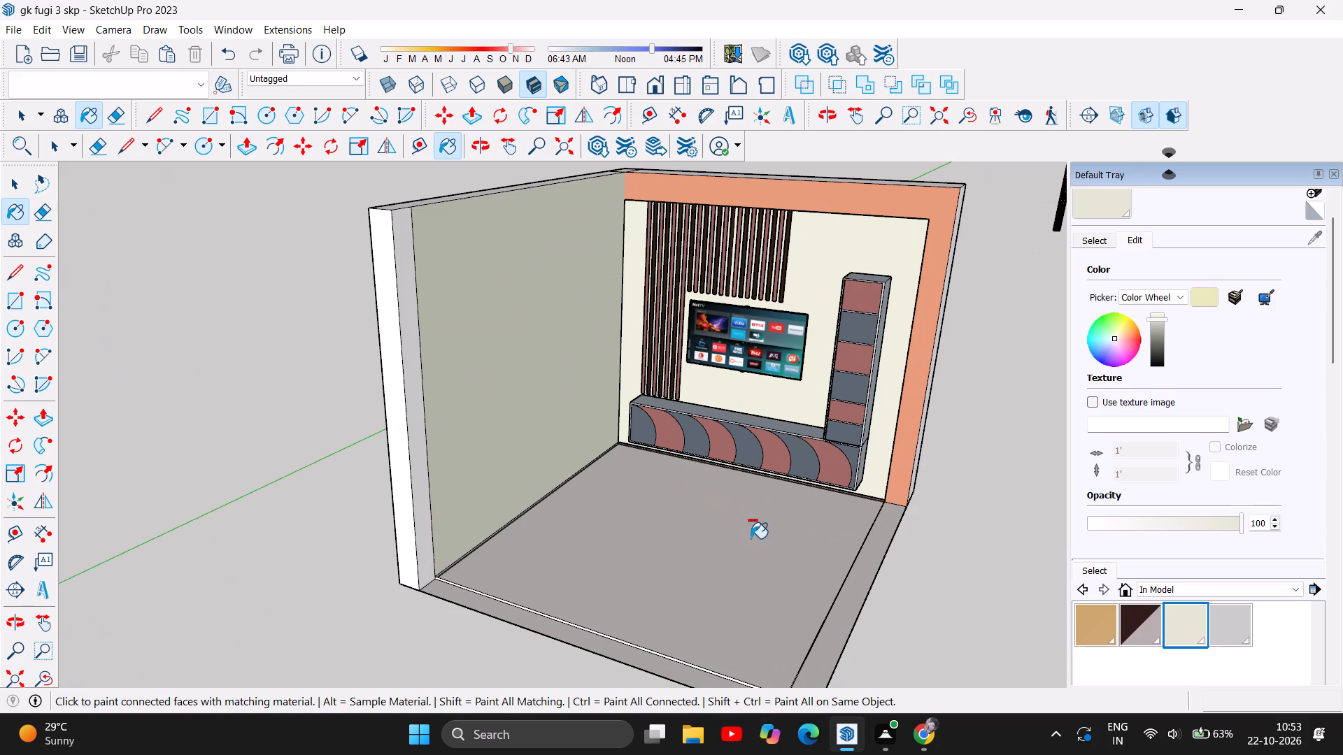
left_click(916, 384)
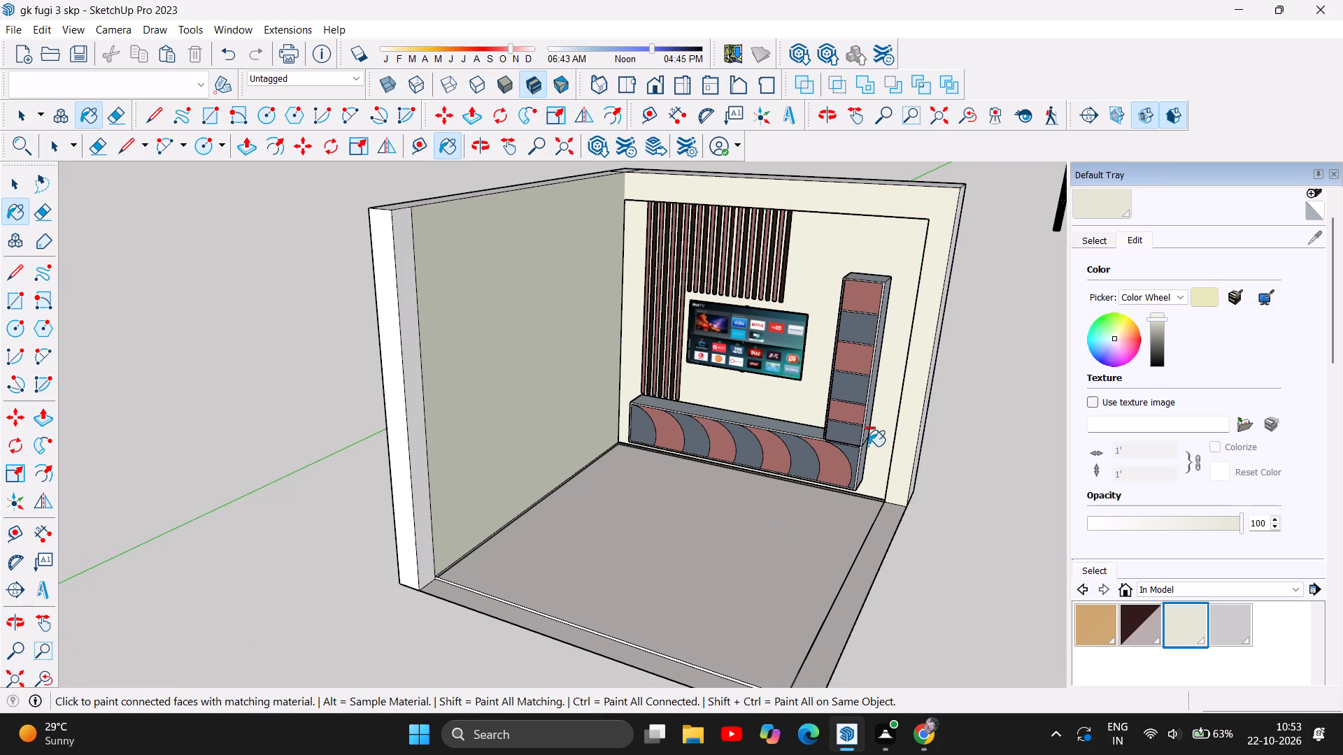
scroll(869, 448, "down", 2)
scroll(1076, 202, "up", 3)
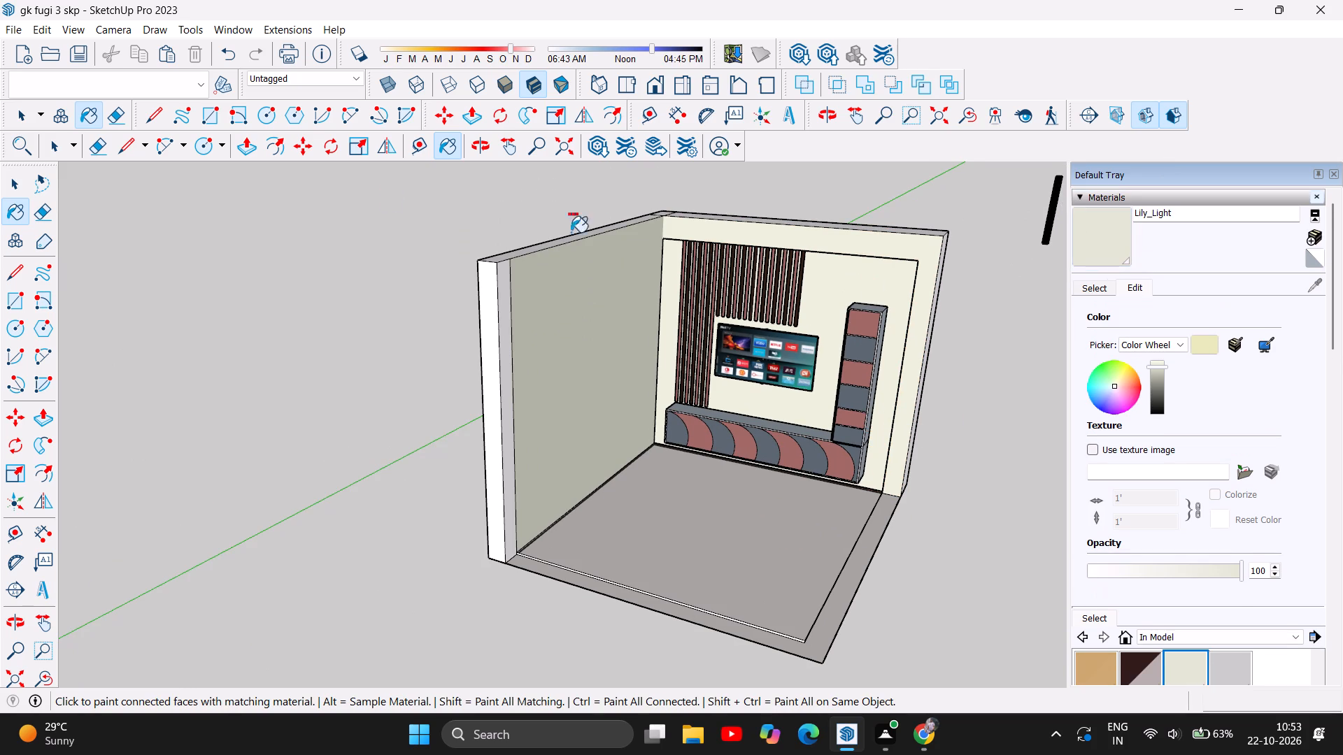
left_click(12, 187)
Examine the recoloured room and the TV wall's cabinet, shelf unit and slats from several angles and distances.
scroll(580, 387, "down", 5)
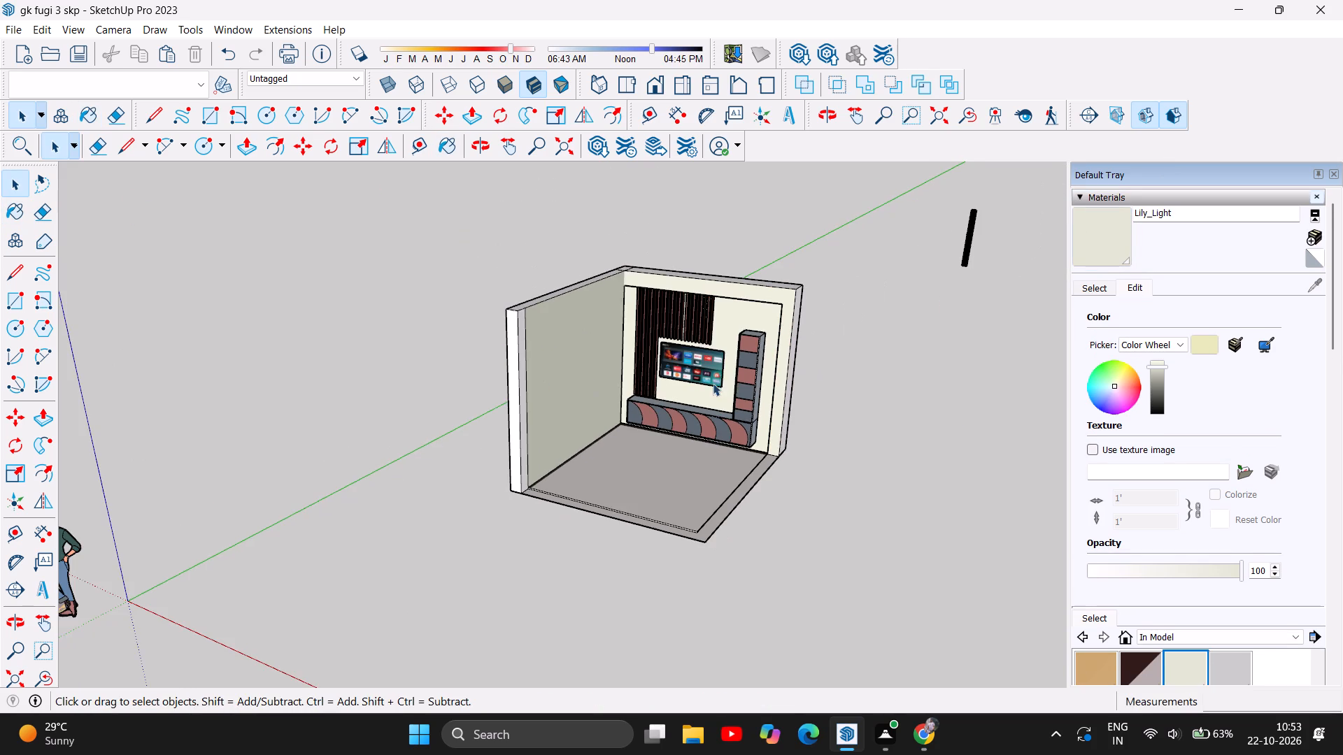
scroll(793, 399, "up", 6)
scroll(722, 424, "up", 7)
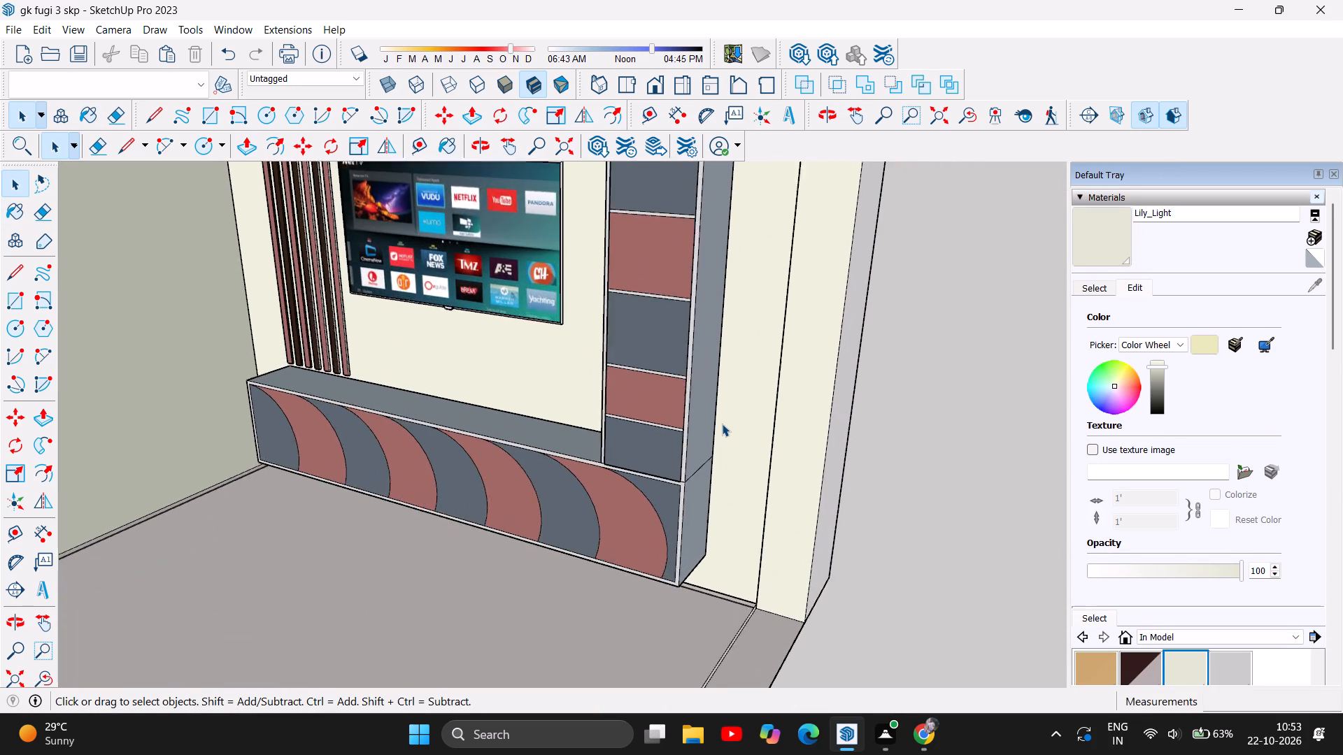
scroll(722, 424, "up", 2)
scroll(722, 422, "down", 10)
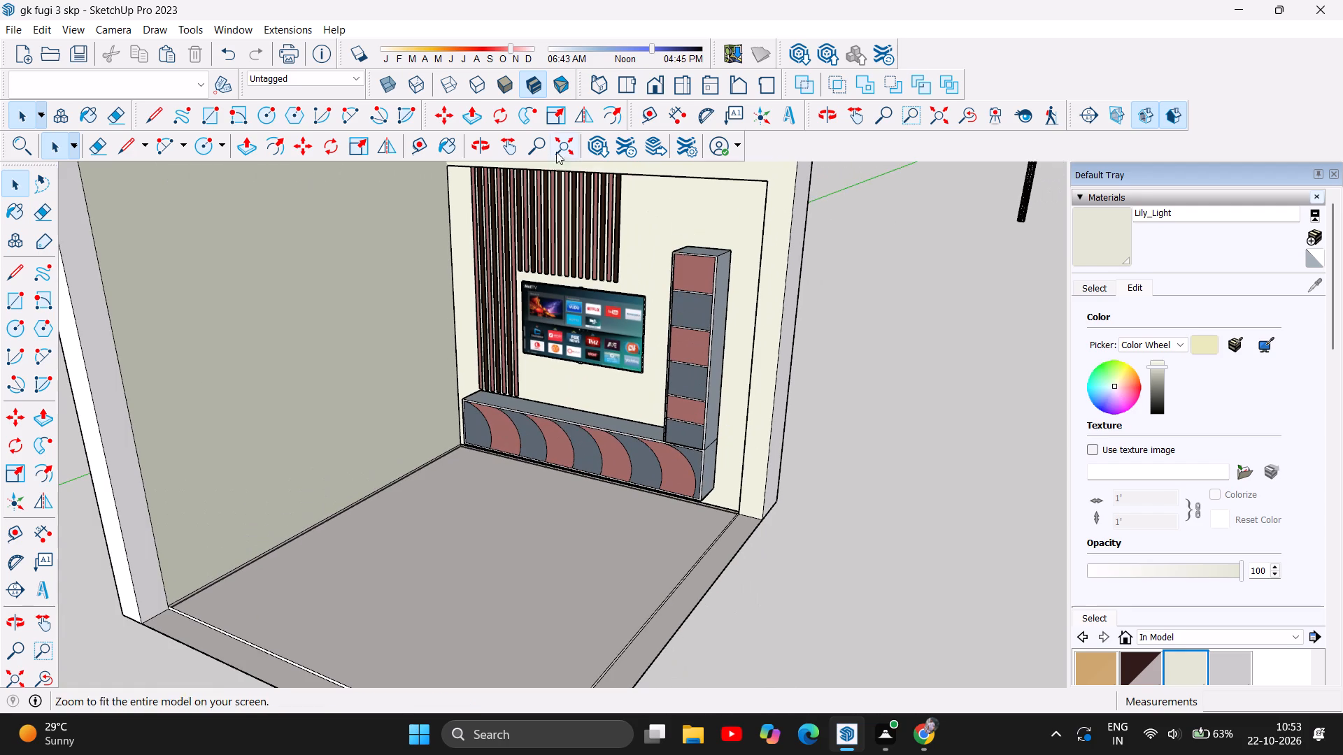
left_click(484, 152)
left_click_drag(553, 452, 677, 310)
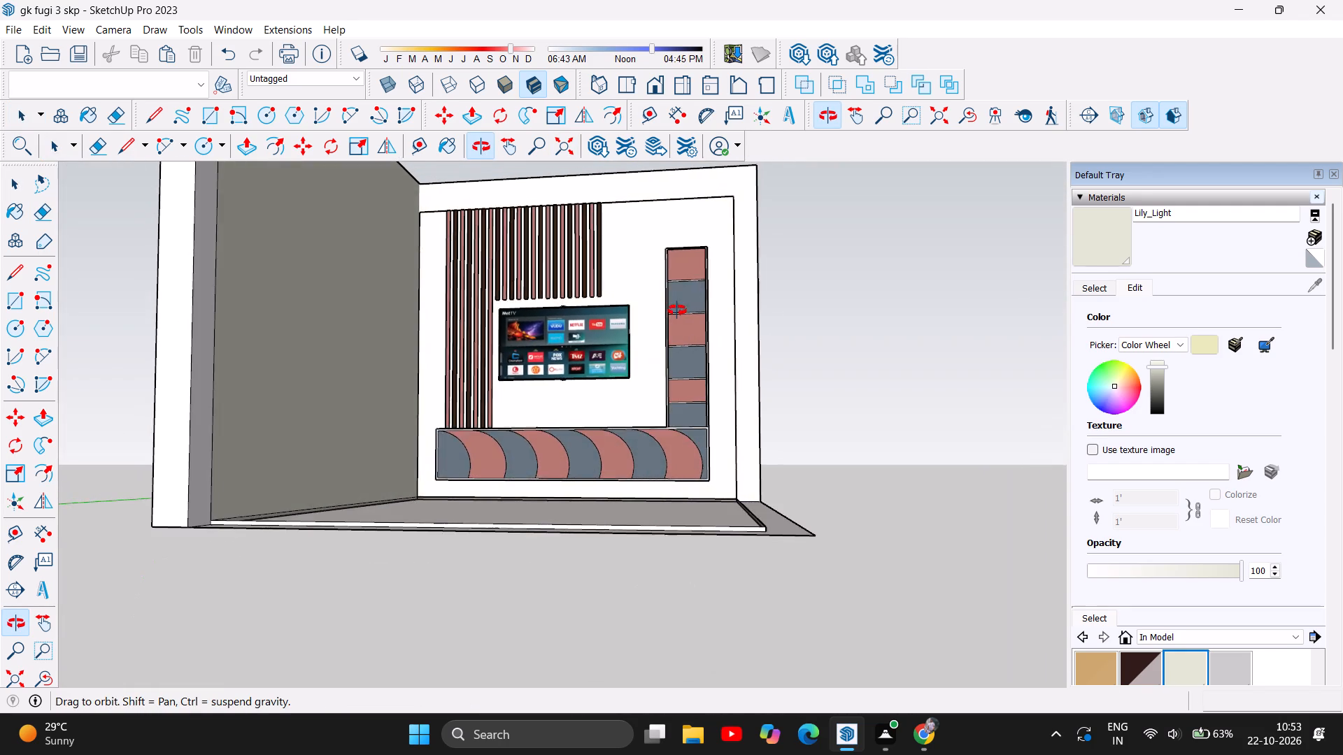
left_click_drag(677, 310, 541, 449)
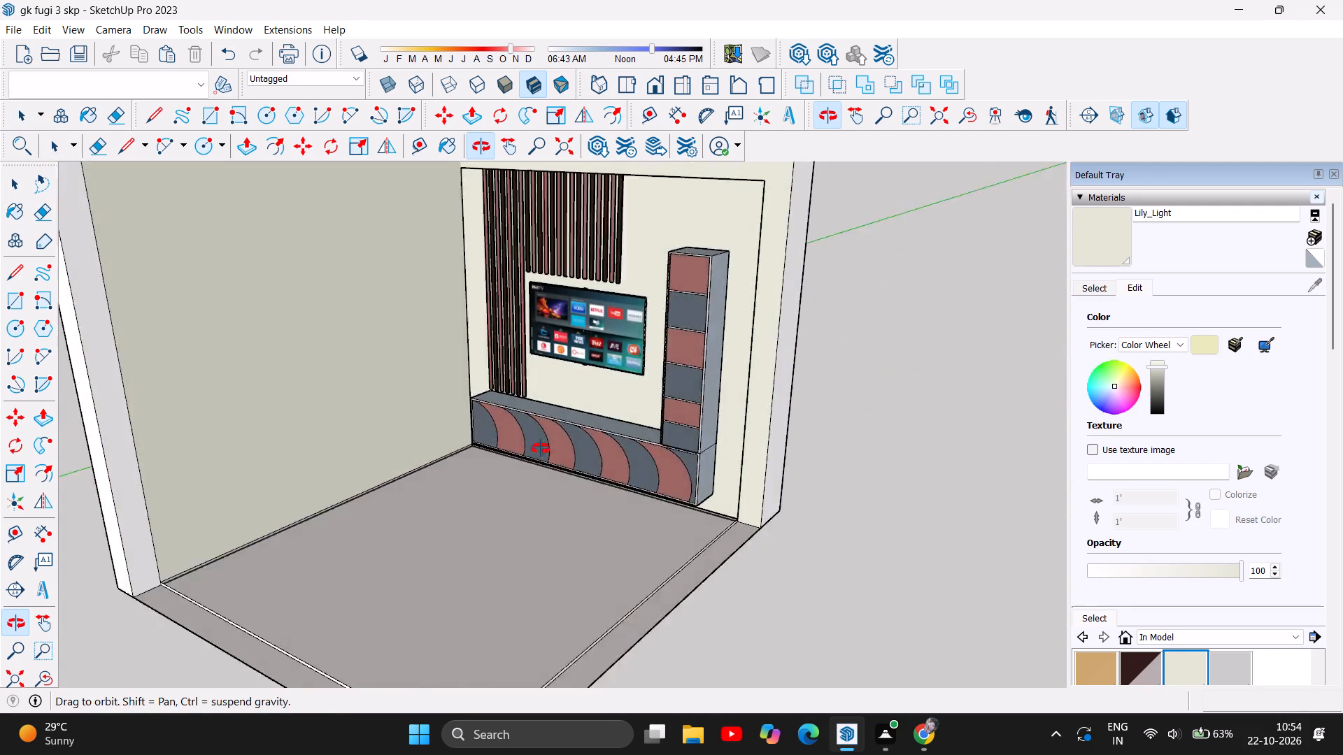
left_click_drag(541, 449, 708, 375)
scroll(581, 481, "up", 2)
scroll(581, 481, "down", 1)
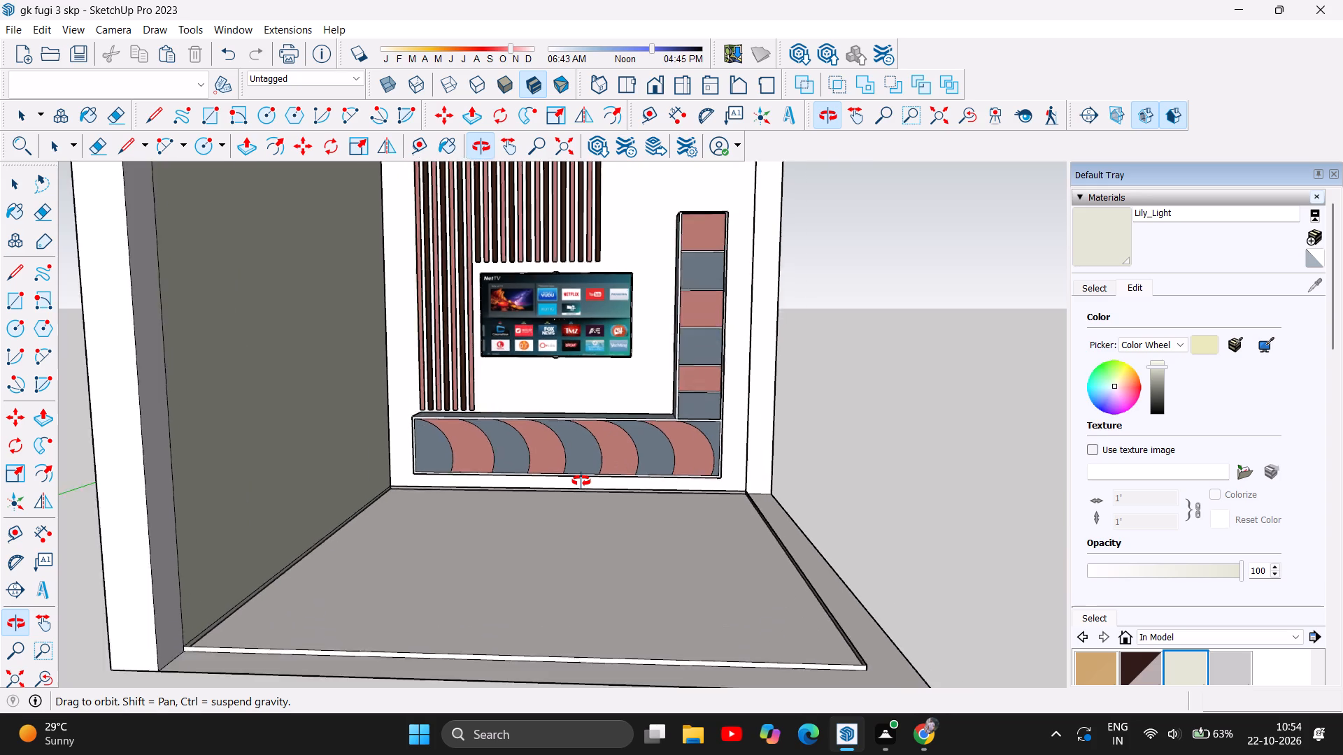
scroll(581, 481, "down", 3)
scroll(605, 466, "up", 1)
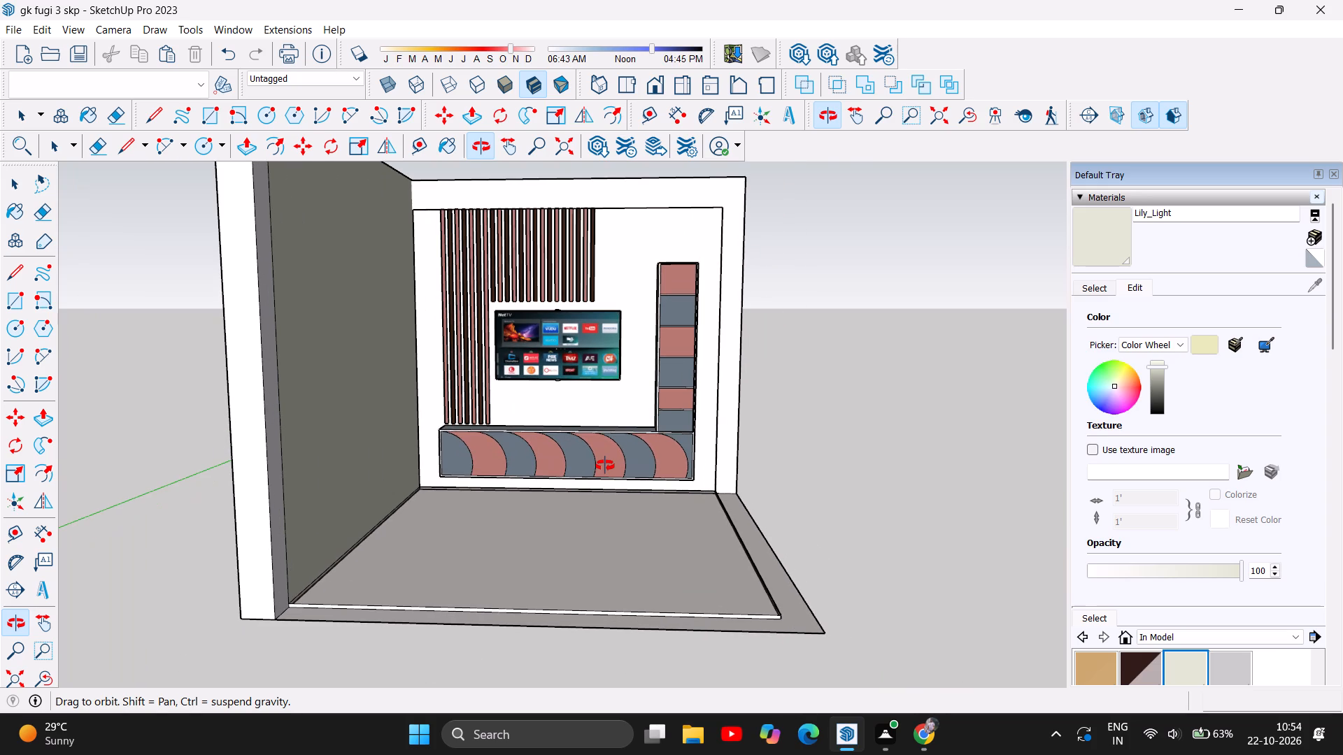
scroll(609, 459, "up", 2)
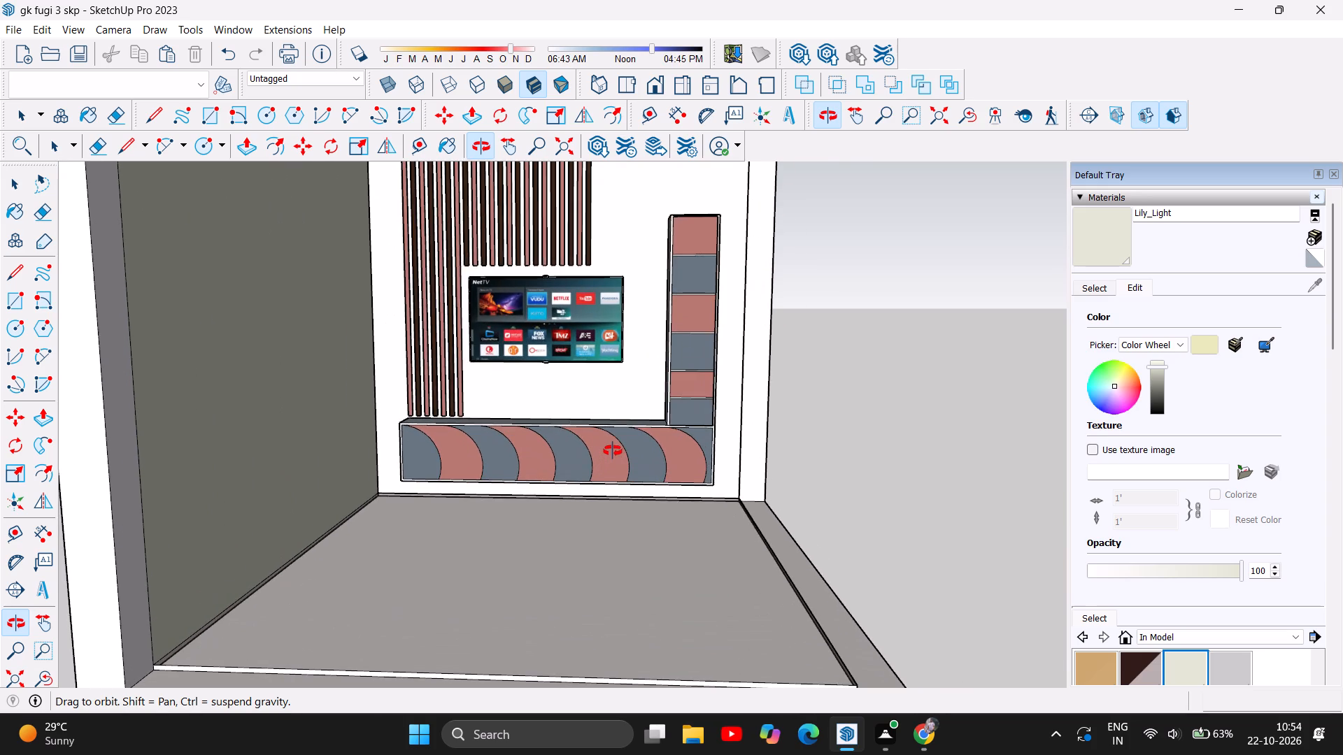
scroll(613, 451, "up", 1)
scroll(613, 451, "down", 5)
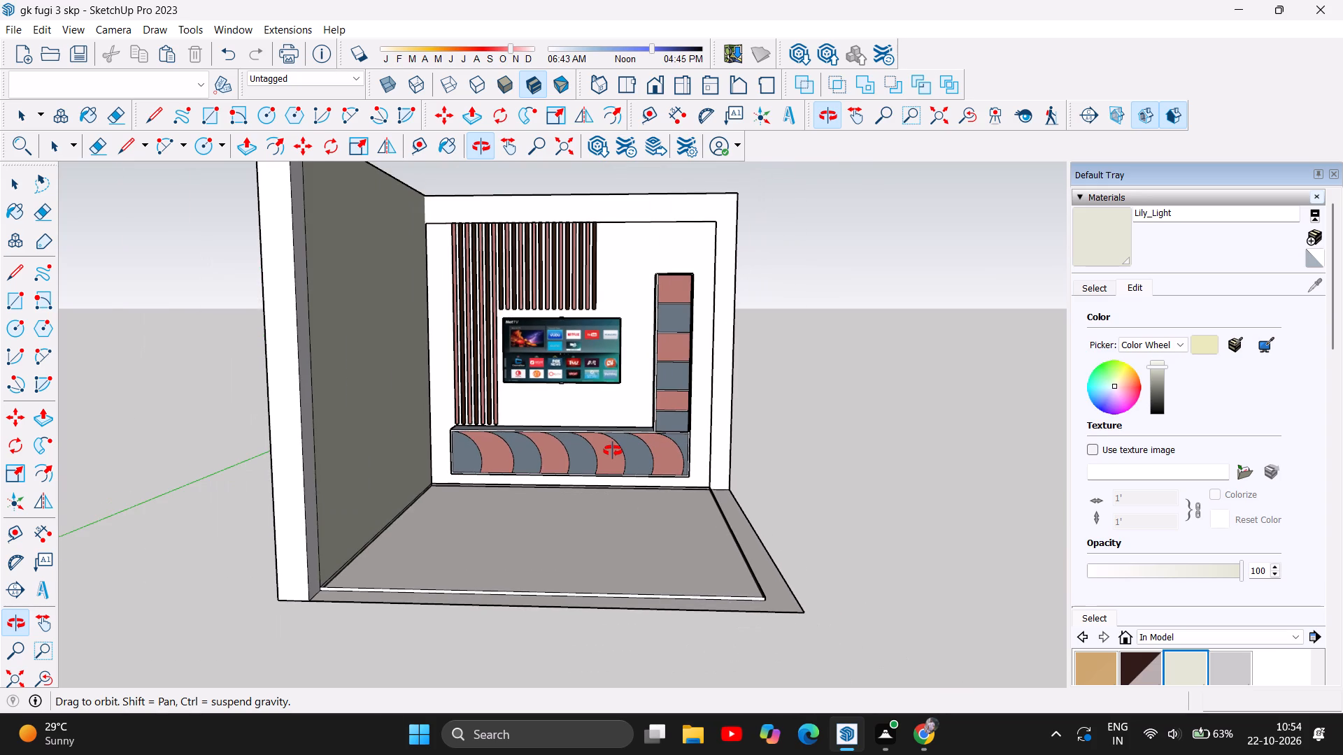
scroll(588, 218, "up", 2)
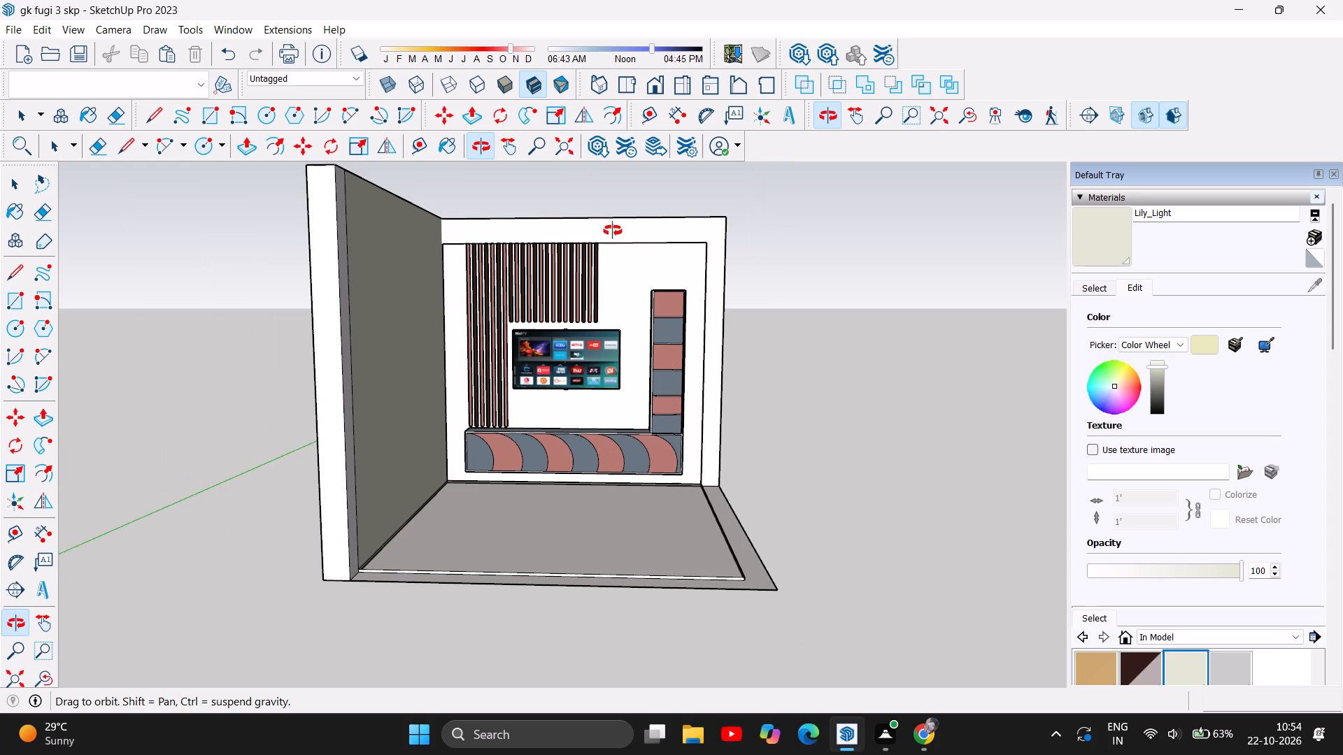
scroll(613, 231, "up", 2)
scroll(647, 329, "up", 4)
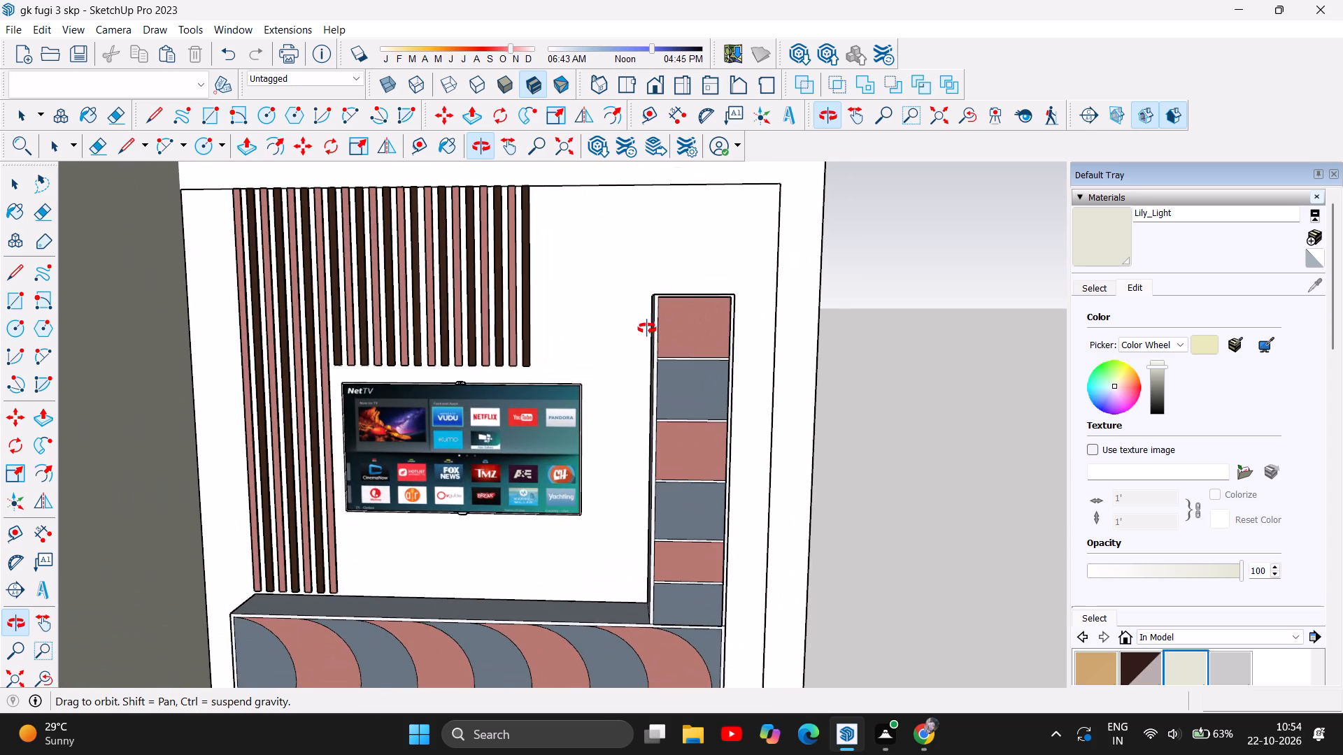
scroll(647, 329, "up", 2)
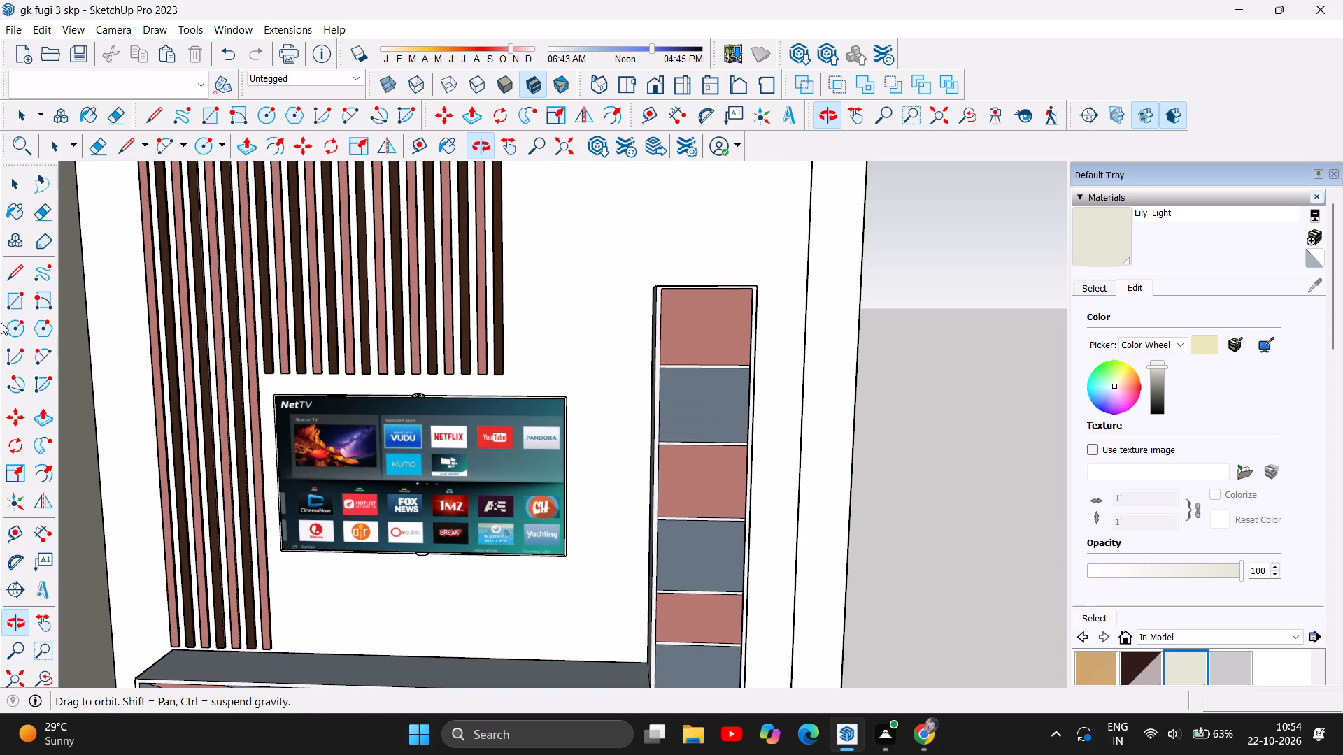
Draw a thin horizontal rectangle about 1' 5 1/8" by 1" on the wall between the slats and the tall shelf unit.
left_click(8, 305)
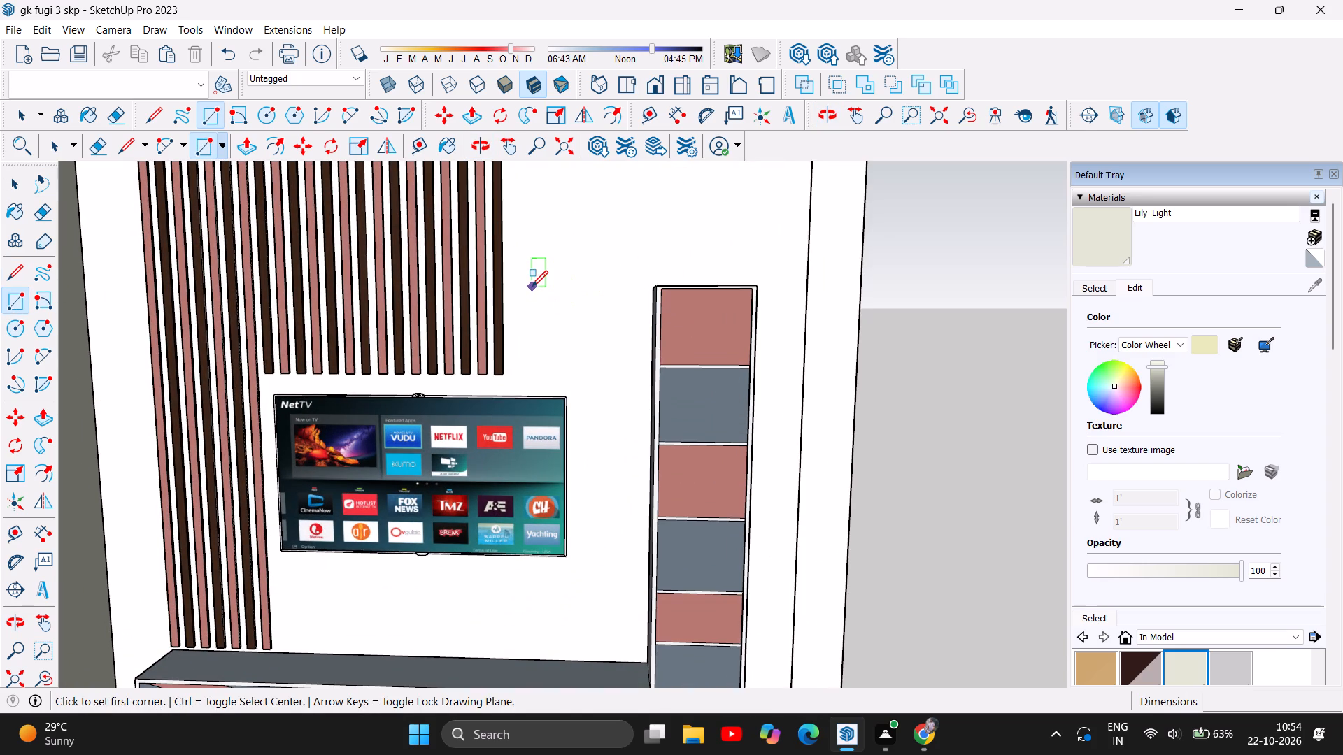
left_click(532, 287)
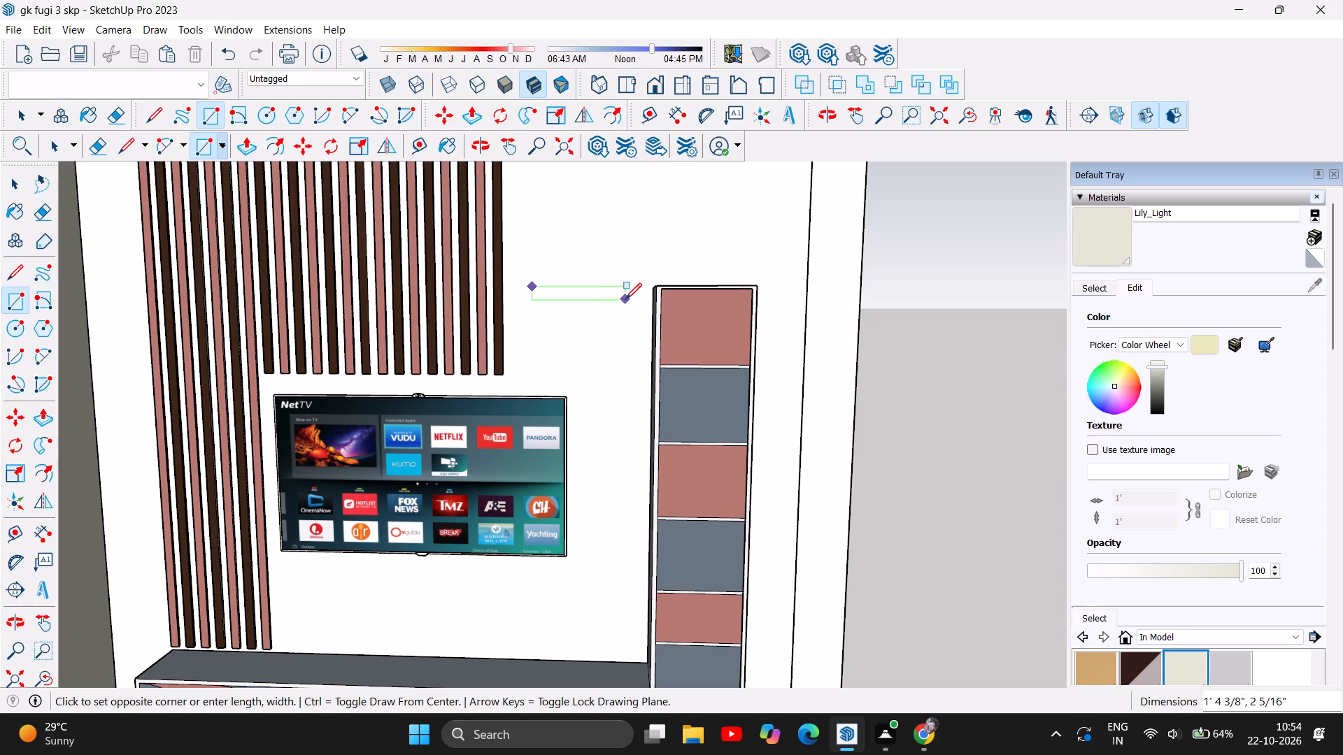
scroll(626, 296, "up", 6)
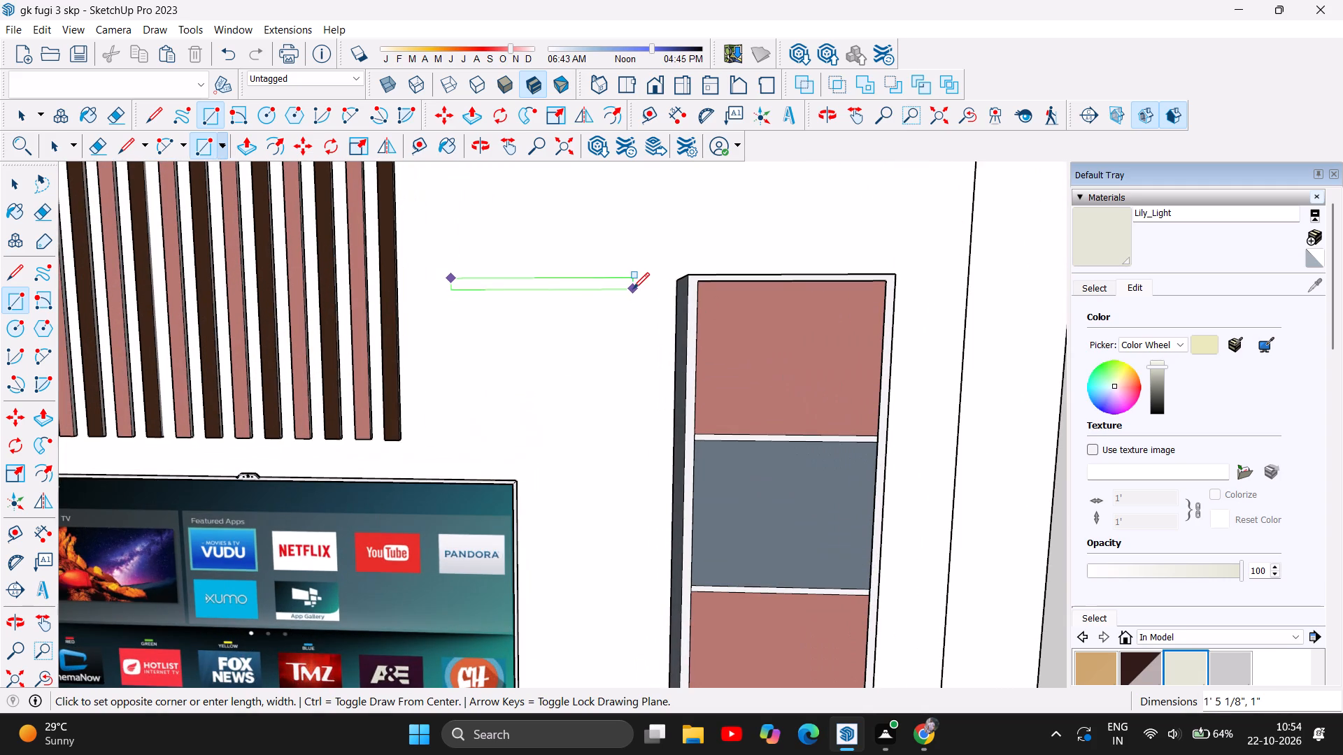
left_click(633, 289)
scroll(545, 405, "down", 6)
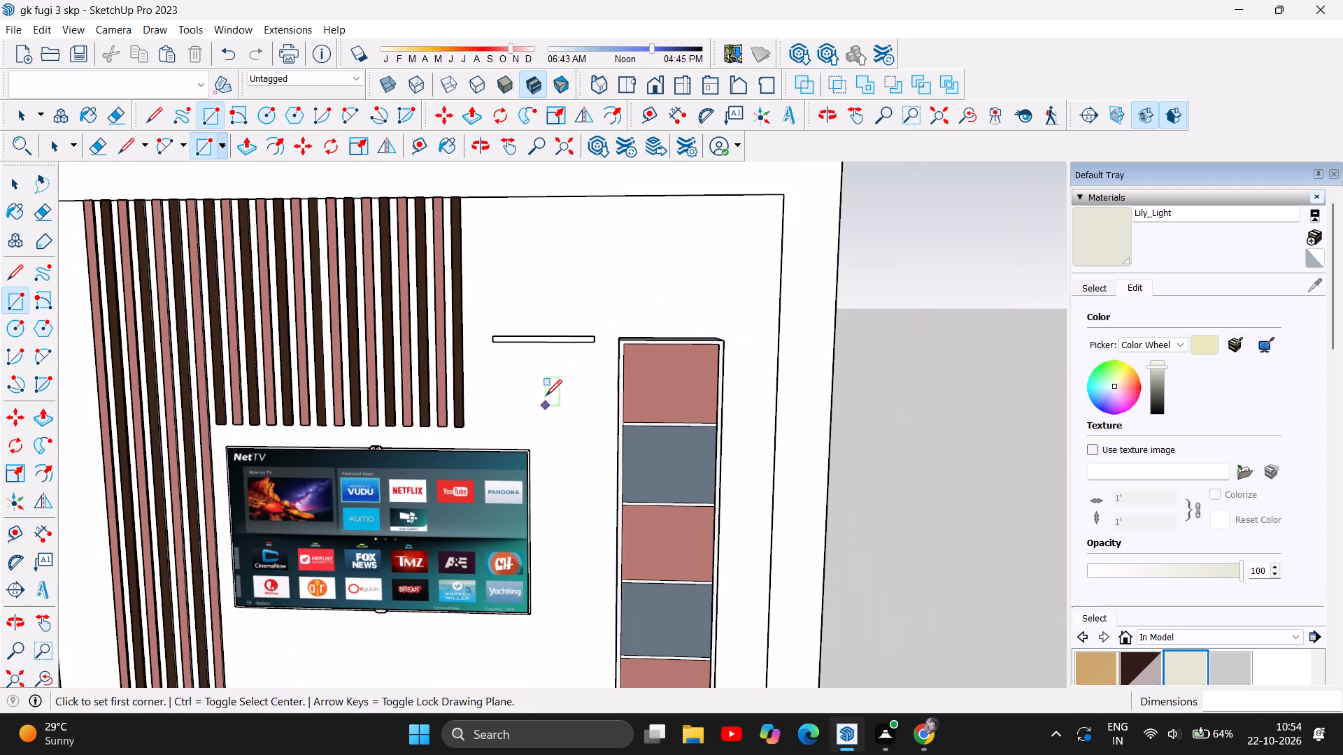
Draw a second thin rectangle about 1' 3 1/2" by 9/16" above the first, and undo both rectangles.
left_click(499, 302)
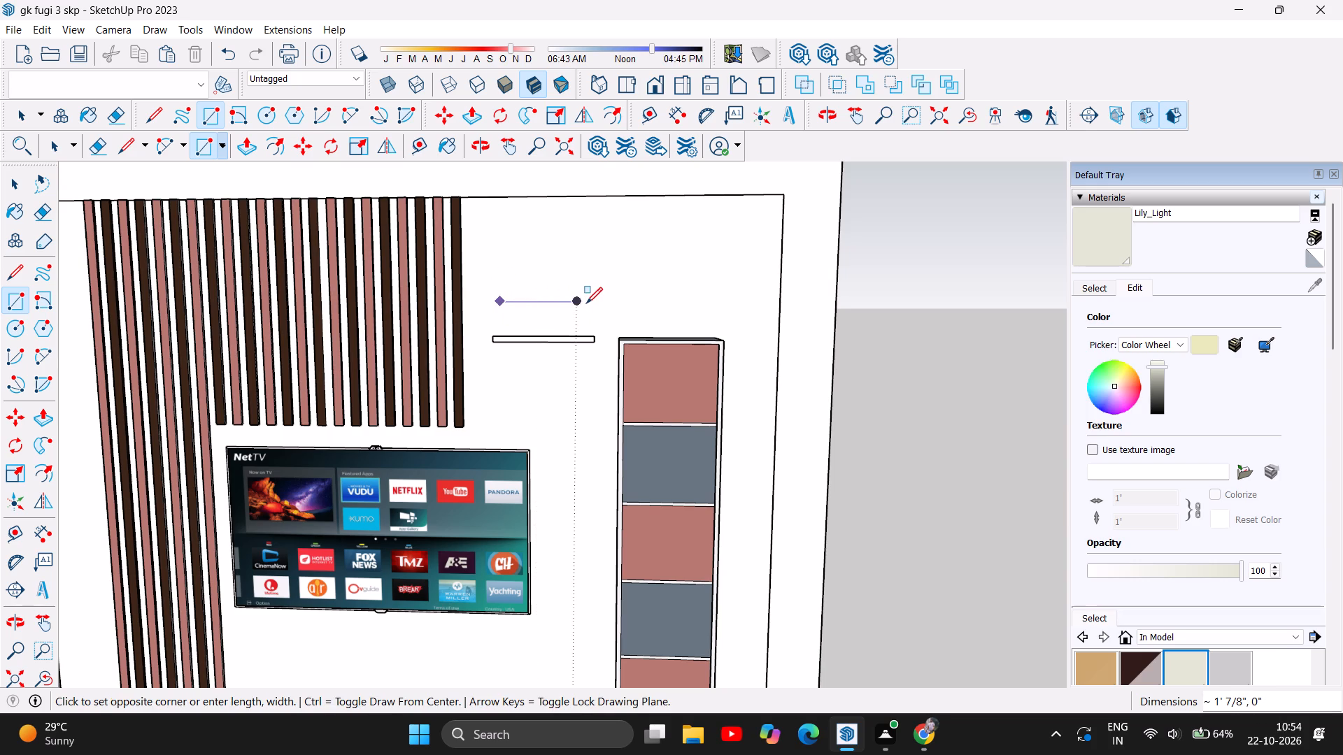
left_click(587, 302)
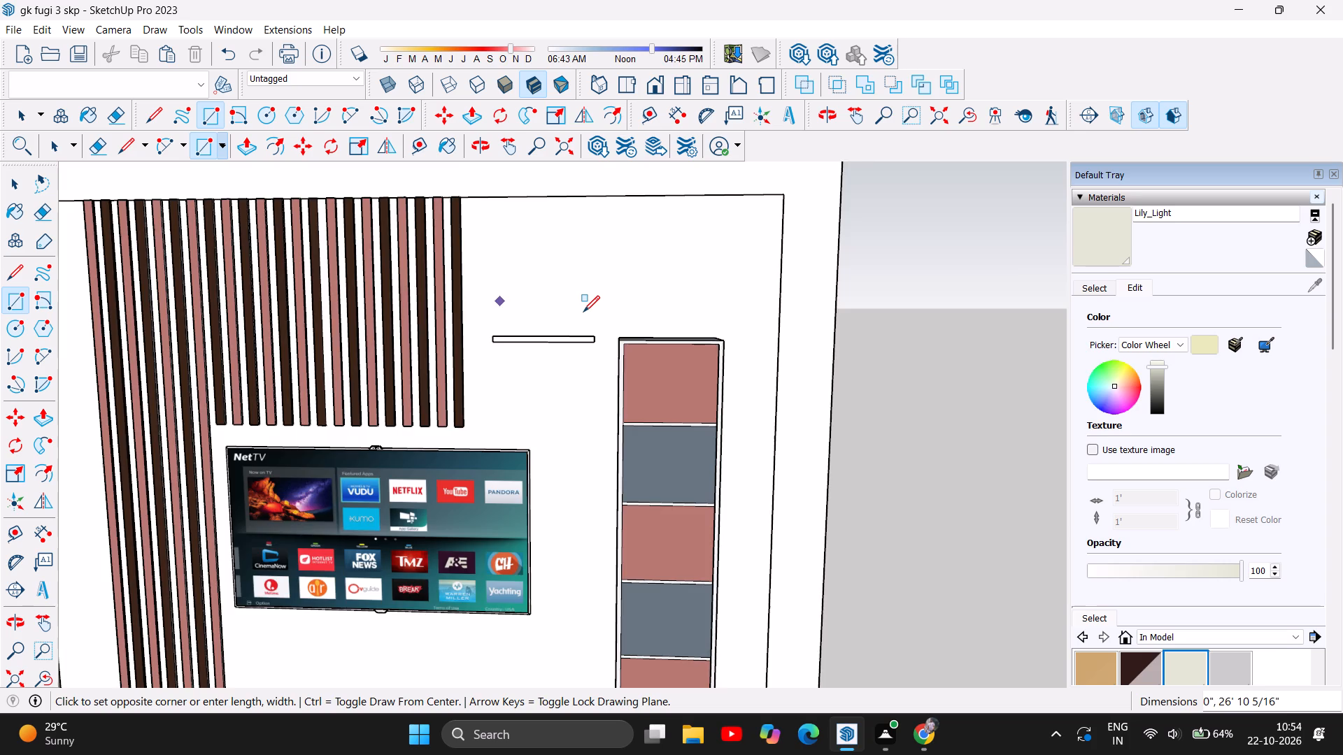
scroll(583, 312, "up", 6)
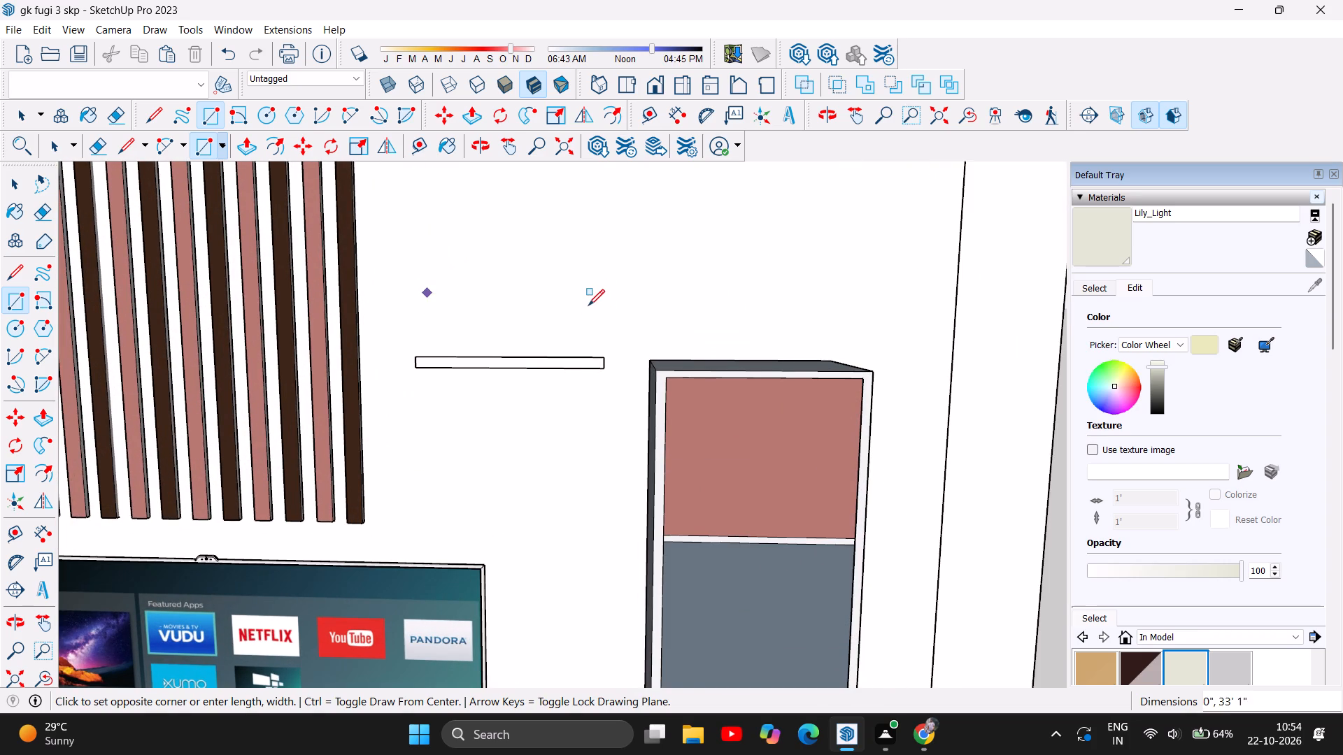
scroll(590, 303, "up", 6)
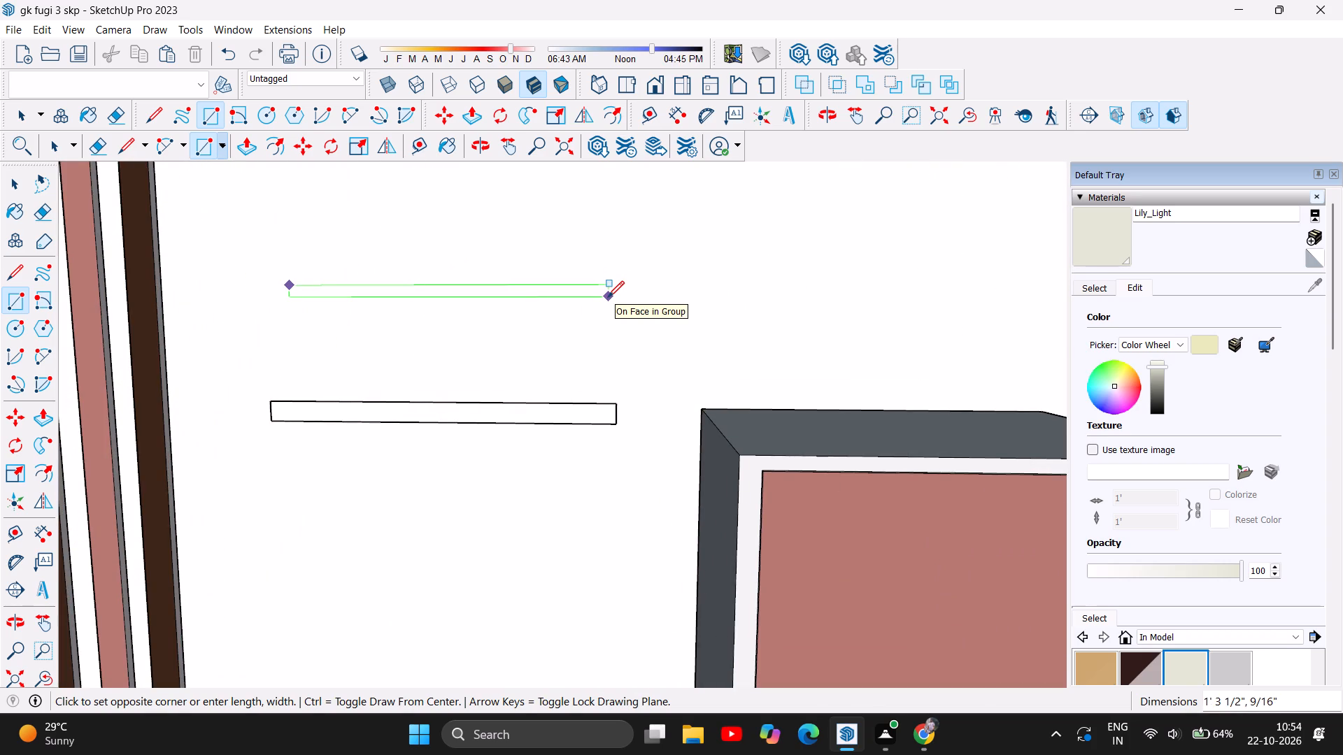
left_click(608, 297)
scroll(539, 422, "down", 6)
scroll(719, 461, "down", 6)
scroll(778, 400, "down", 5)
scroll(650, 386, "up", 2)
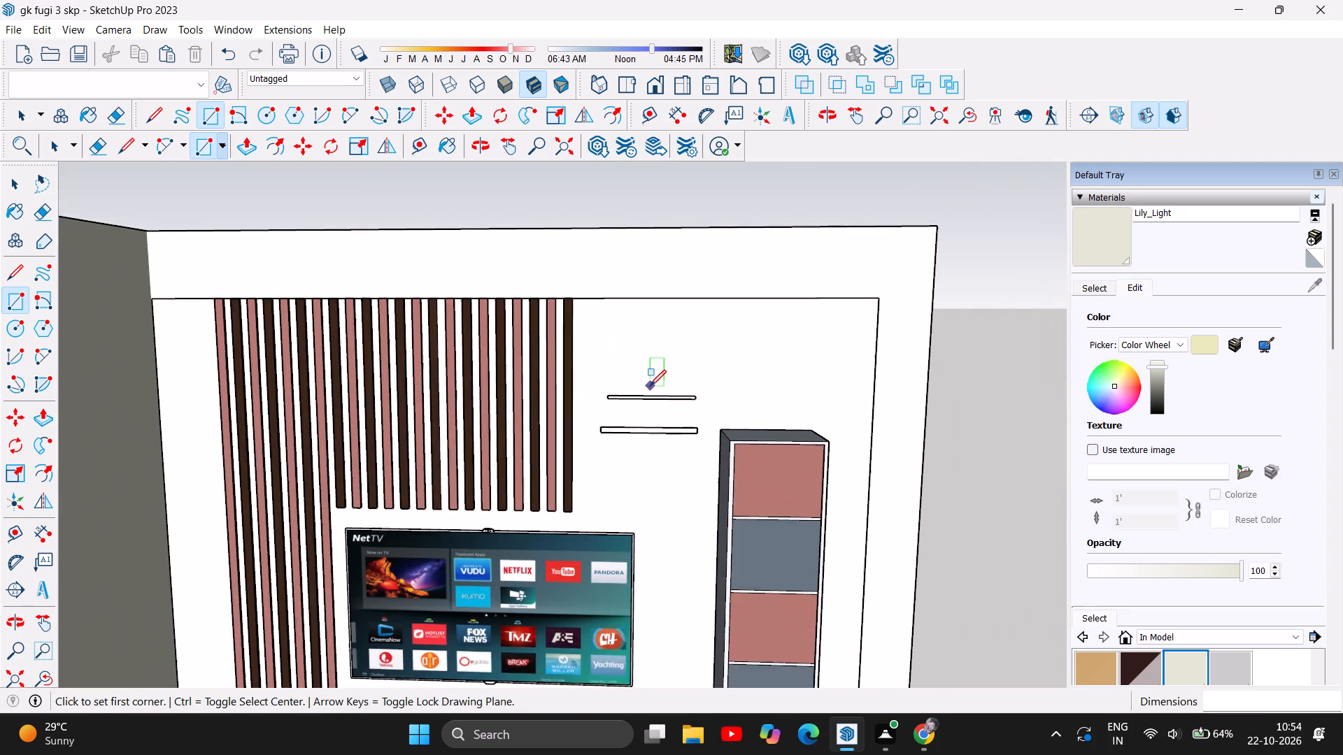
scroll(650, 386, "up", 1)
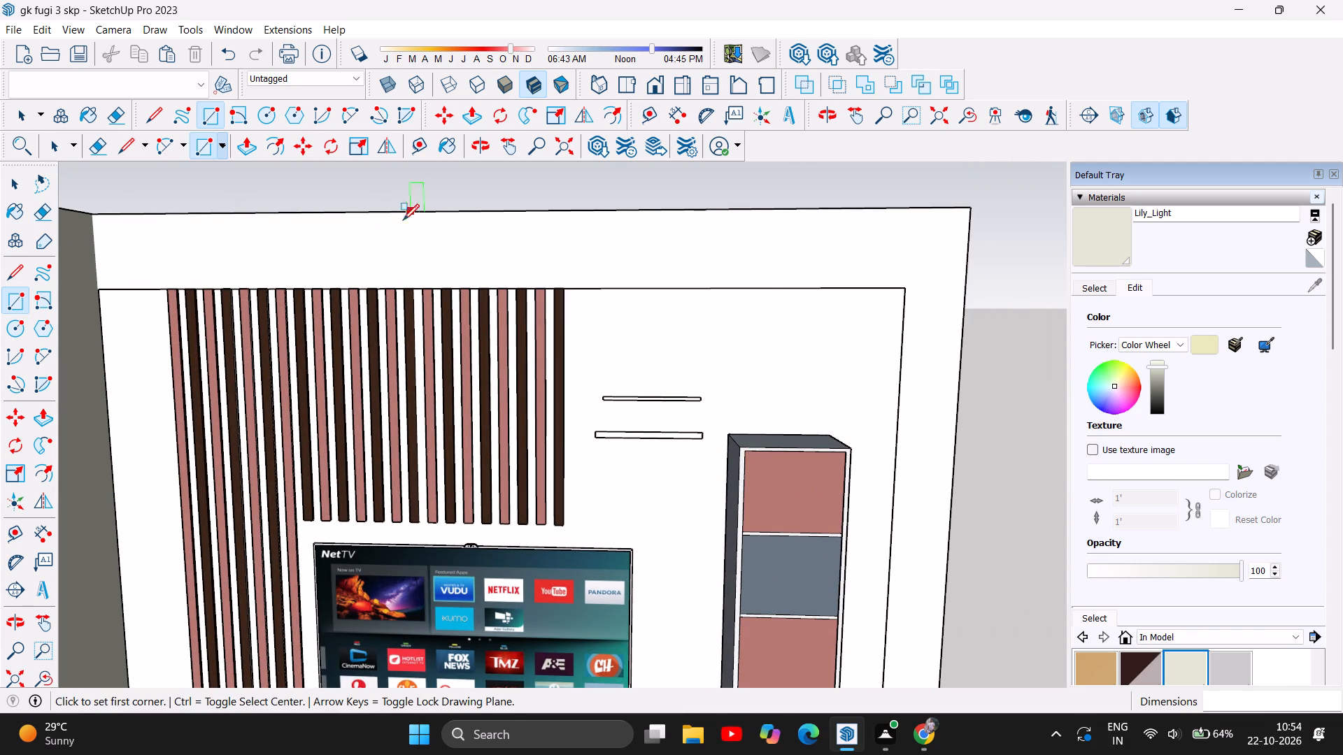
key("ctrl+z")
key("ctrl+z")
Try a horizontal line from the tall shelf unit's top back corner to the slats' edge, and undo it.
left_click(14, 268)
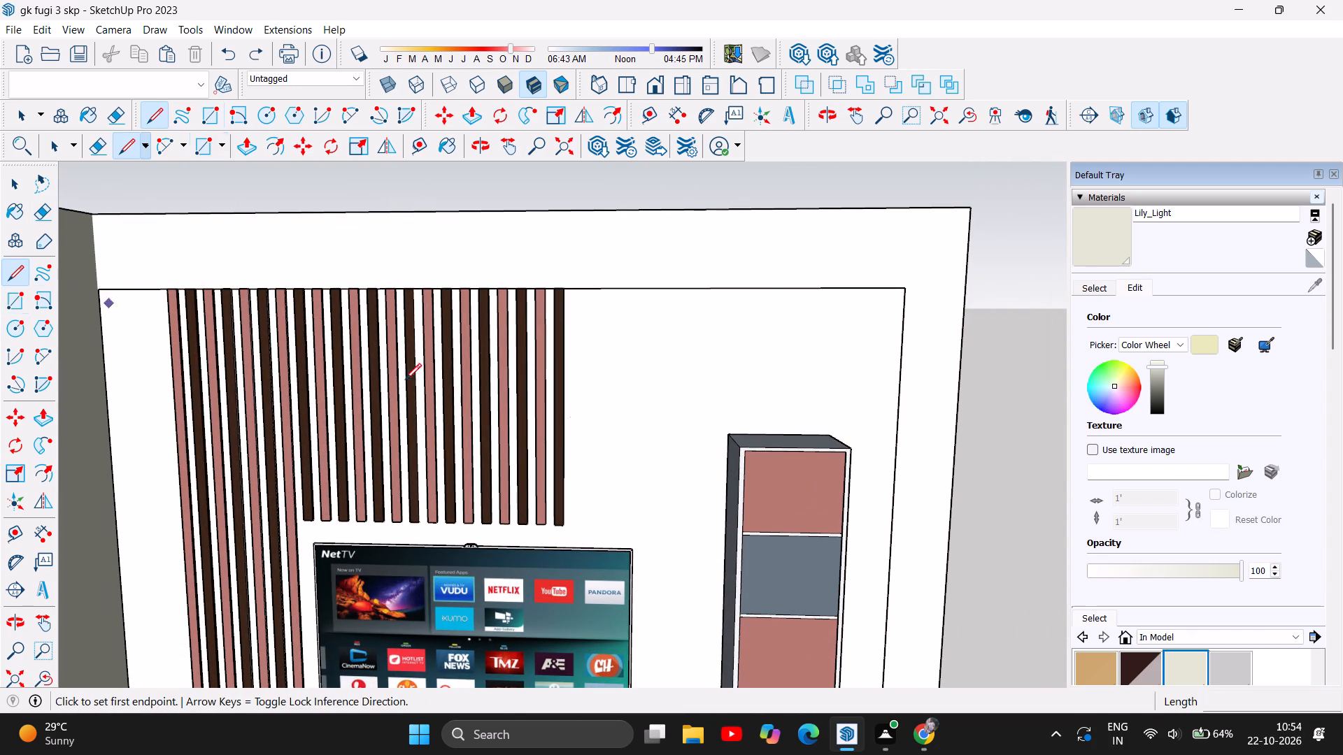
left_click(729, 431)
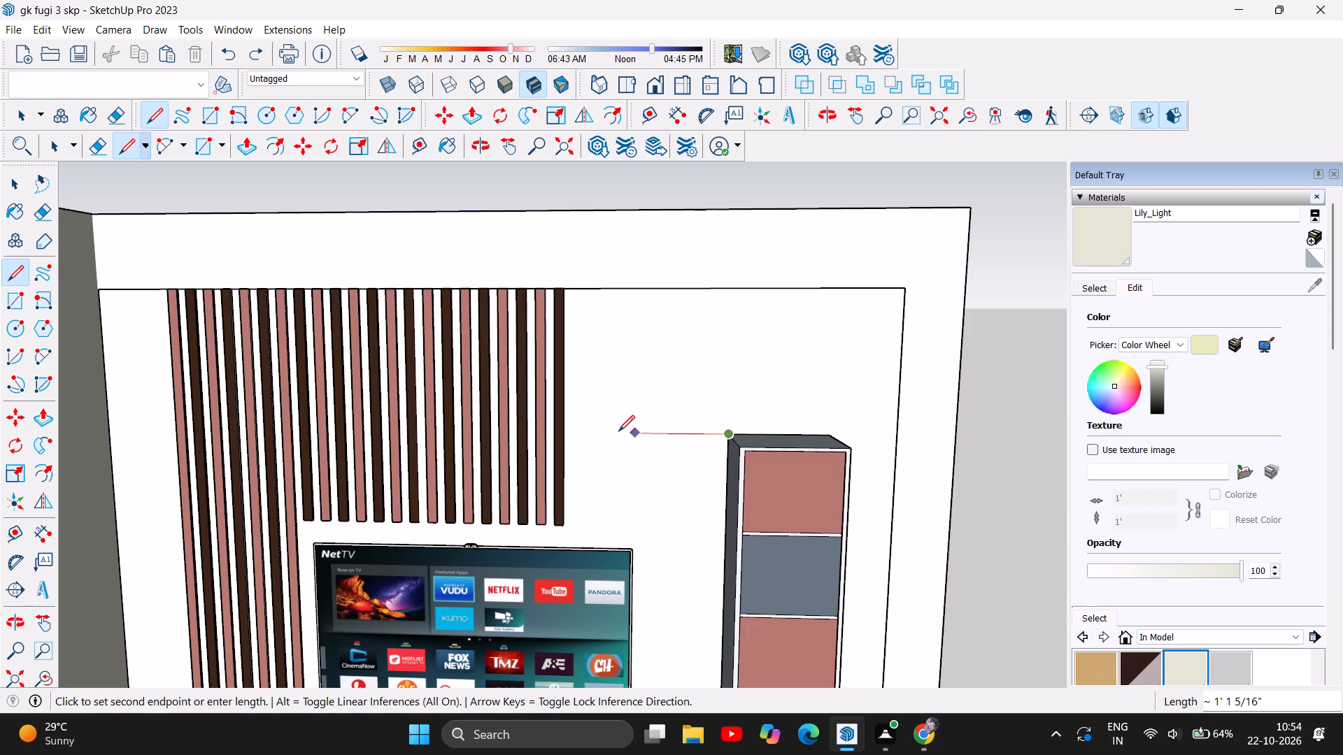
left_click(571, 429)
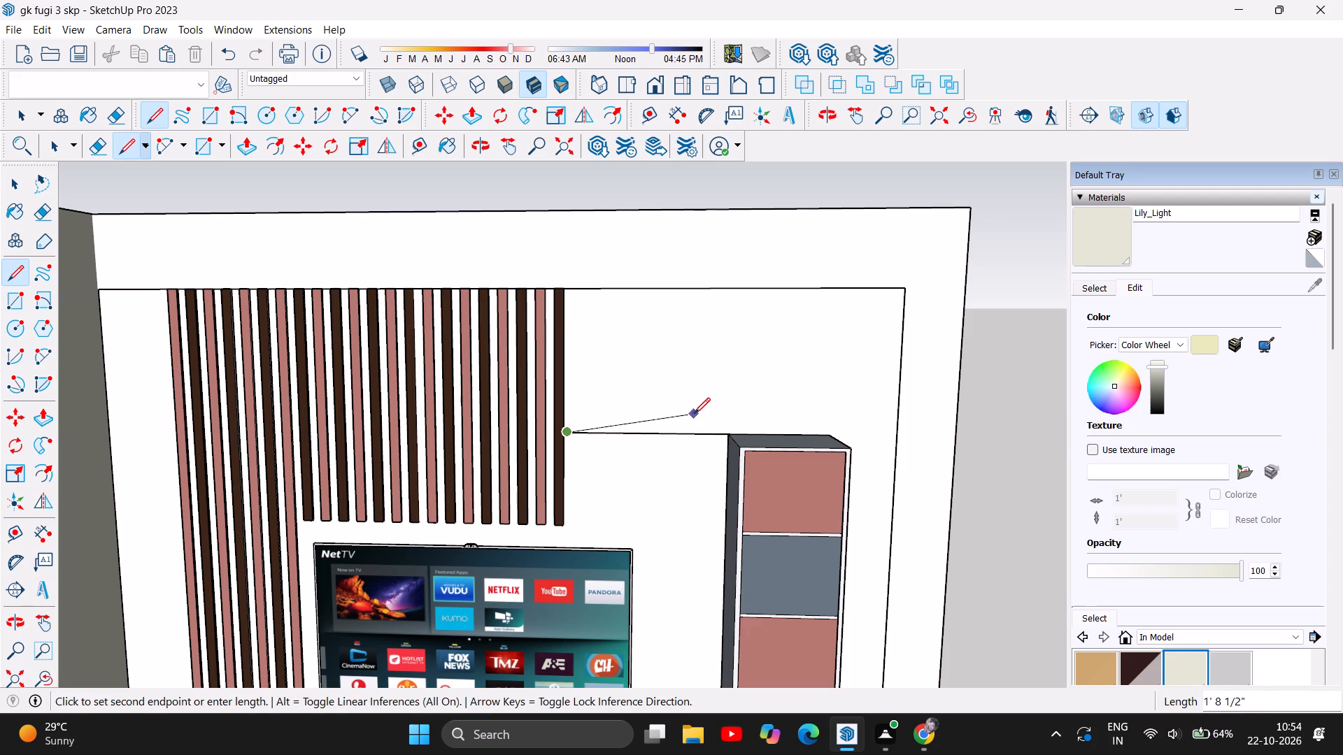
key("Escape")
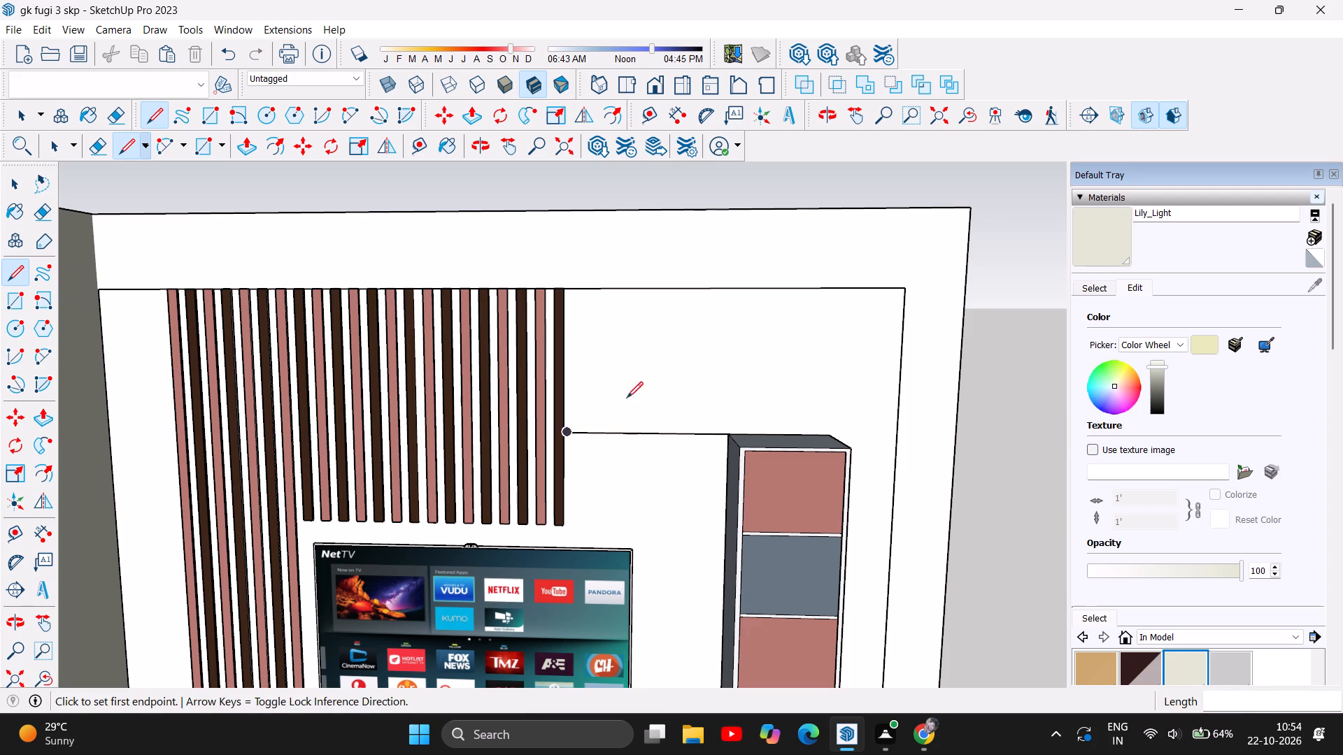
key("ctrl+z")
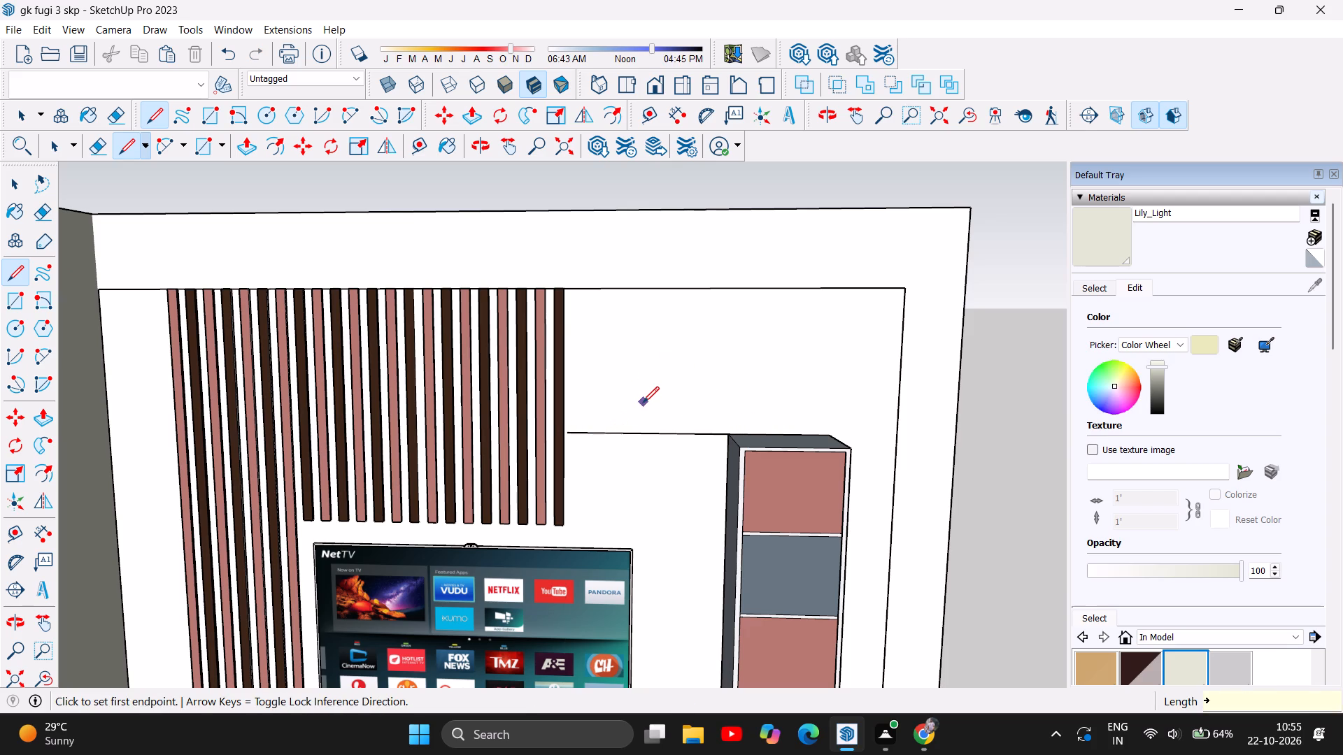
Draw a horizontal line across the wall from the tall shelf unit's top back corner to the edge of the last slat.
left_click(731, 433)
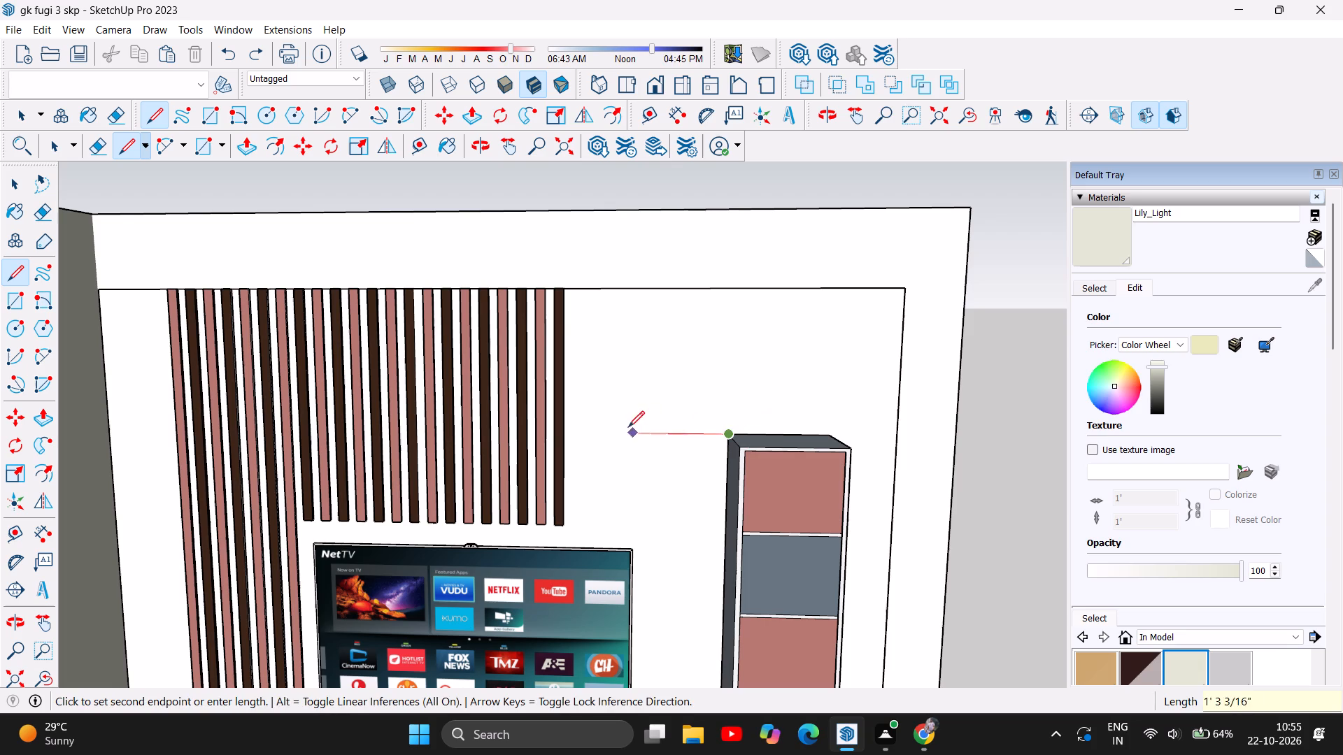
left_click(564, 431)
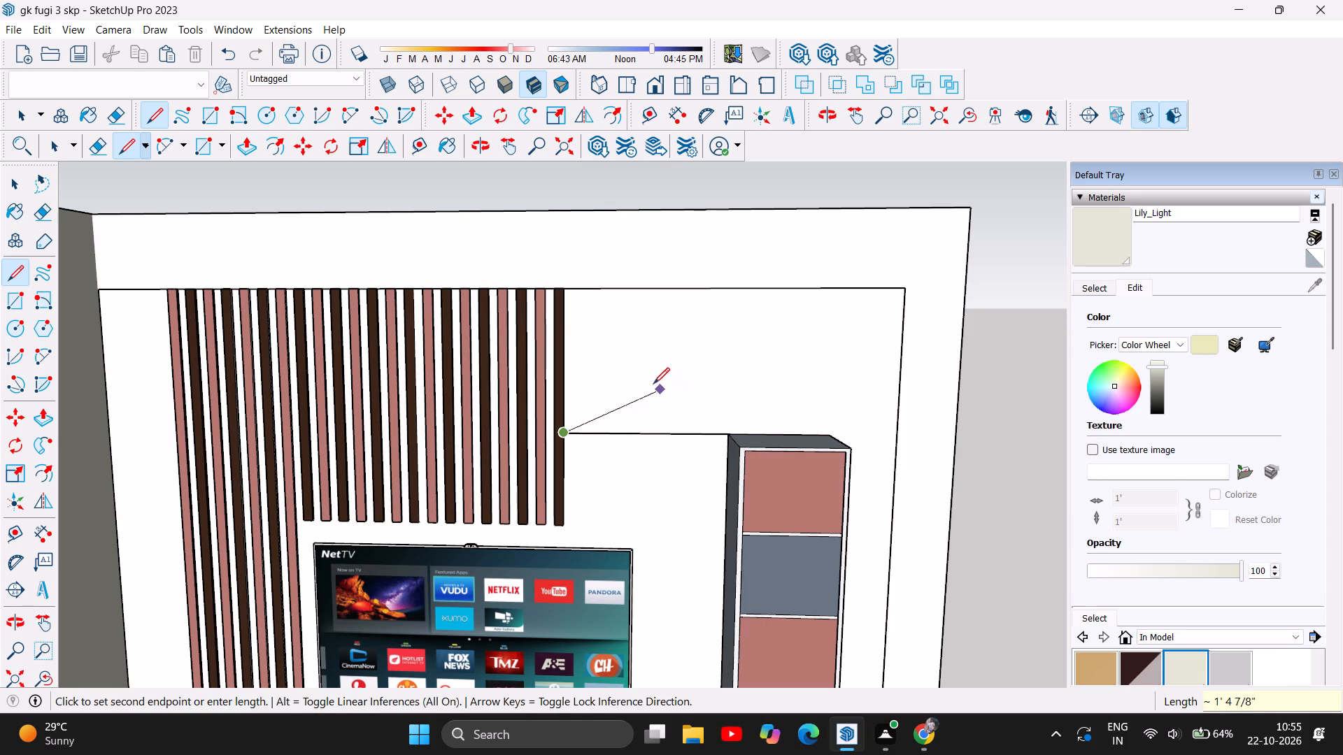
key("Escape")
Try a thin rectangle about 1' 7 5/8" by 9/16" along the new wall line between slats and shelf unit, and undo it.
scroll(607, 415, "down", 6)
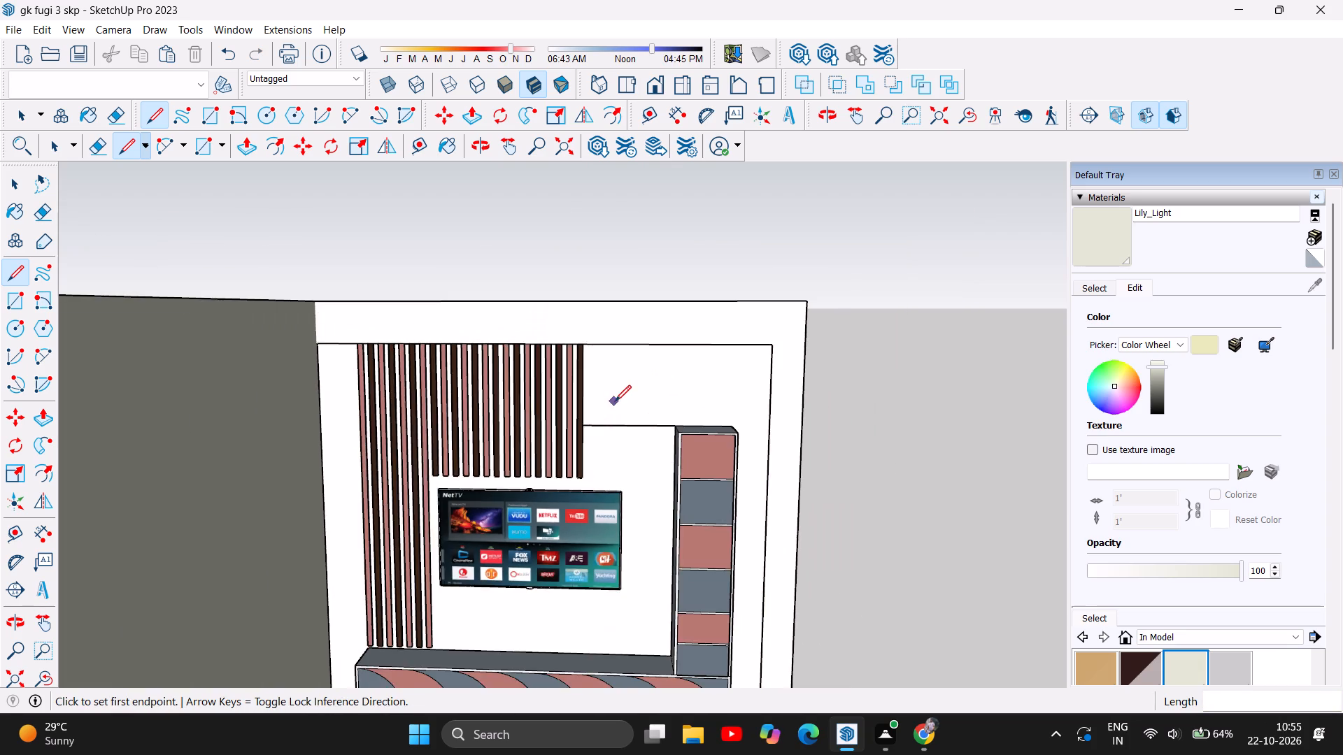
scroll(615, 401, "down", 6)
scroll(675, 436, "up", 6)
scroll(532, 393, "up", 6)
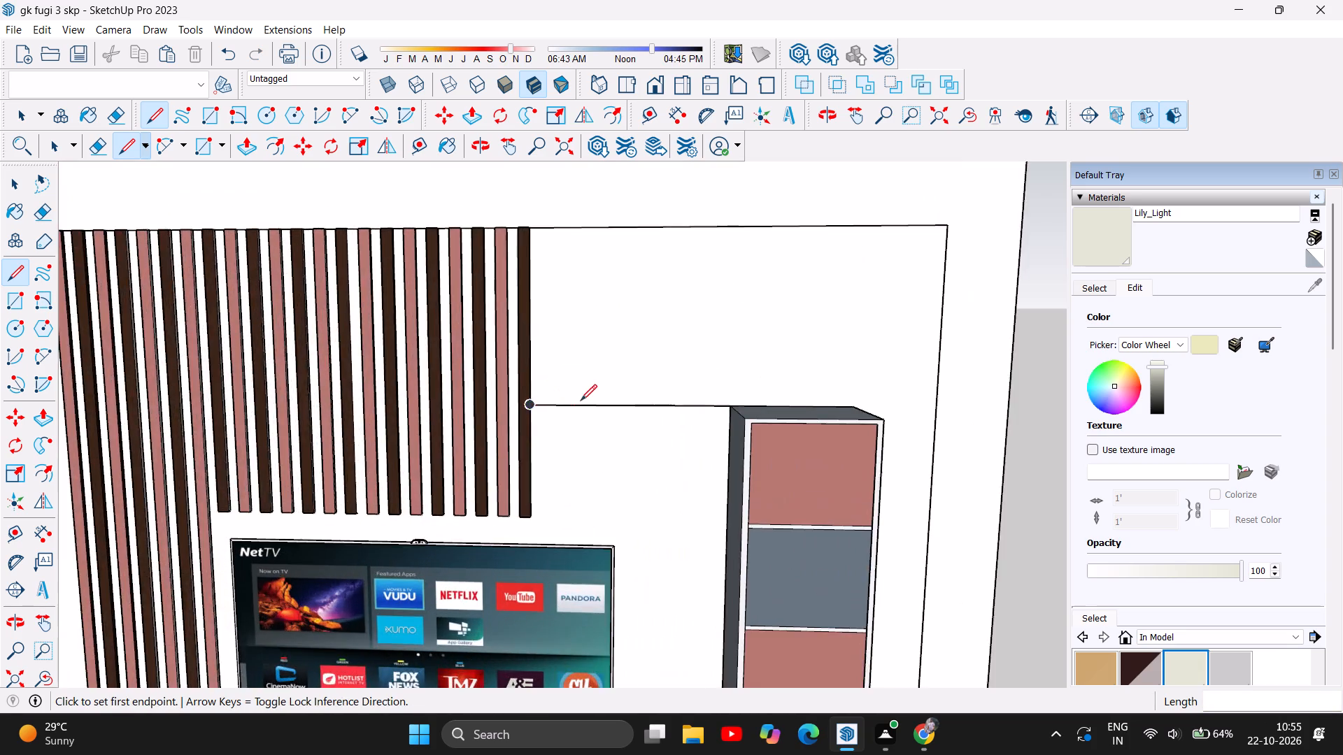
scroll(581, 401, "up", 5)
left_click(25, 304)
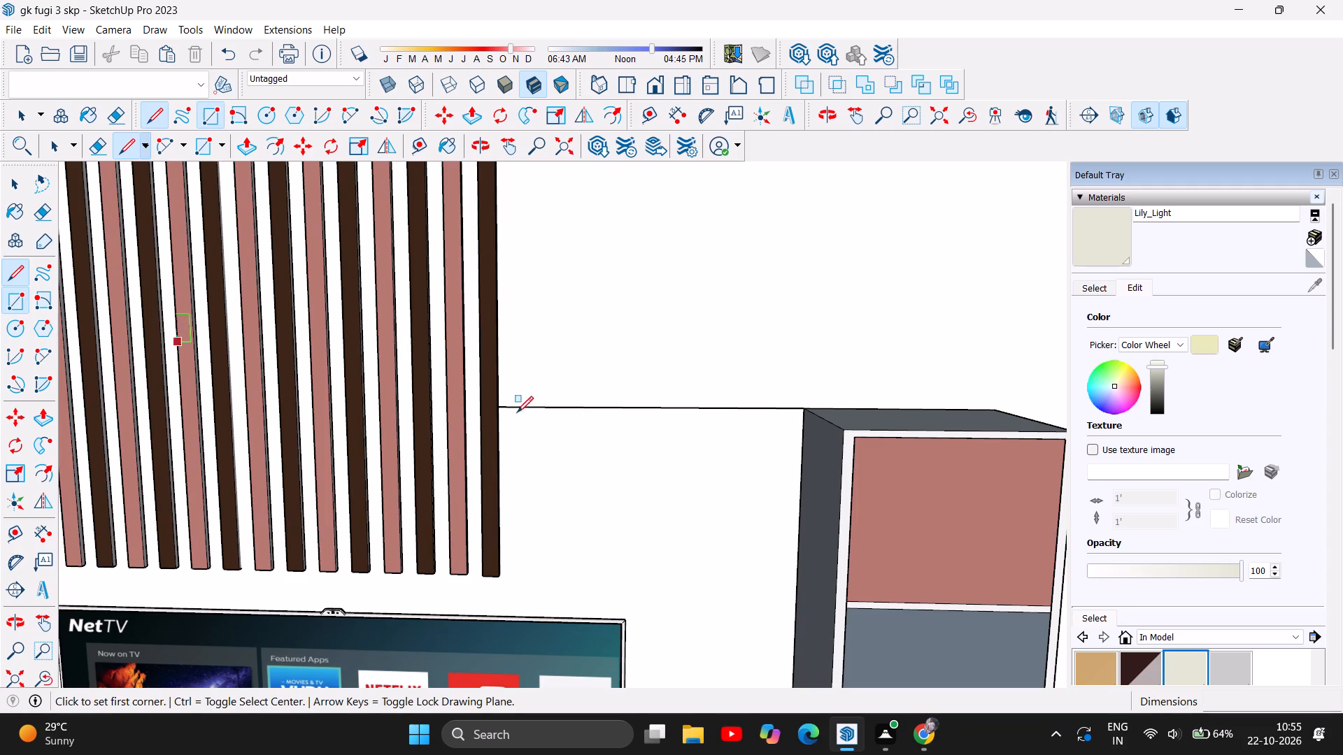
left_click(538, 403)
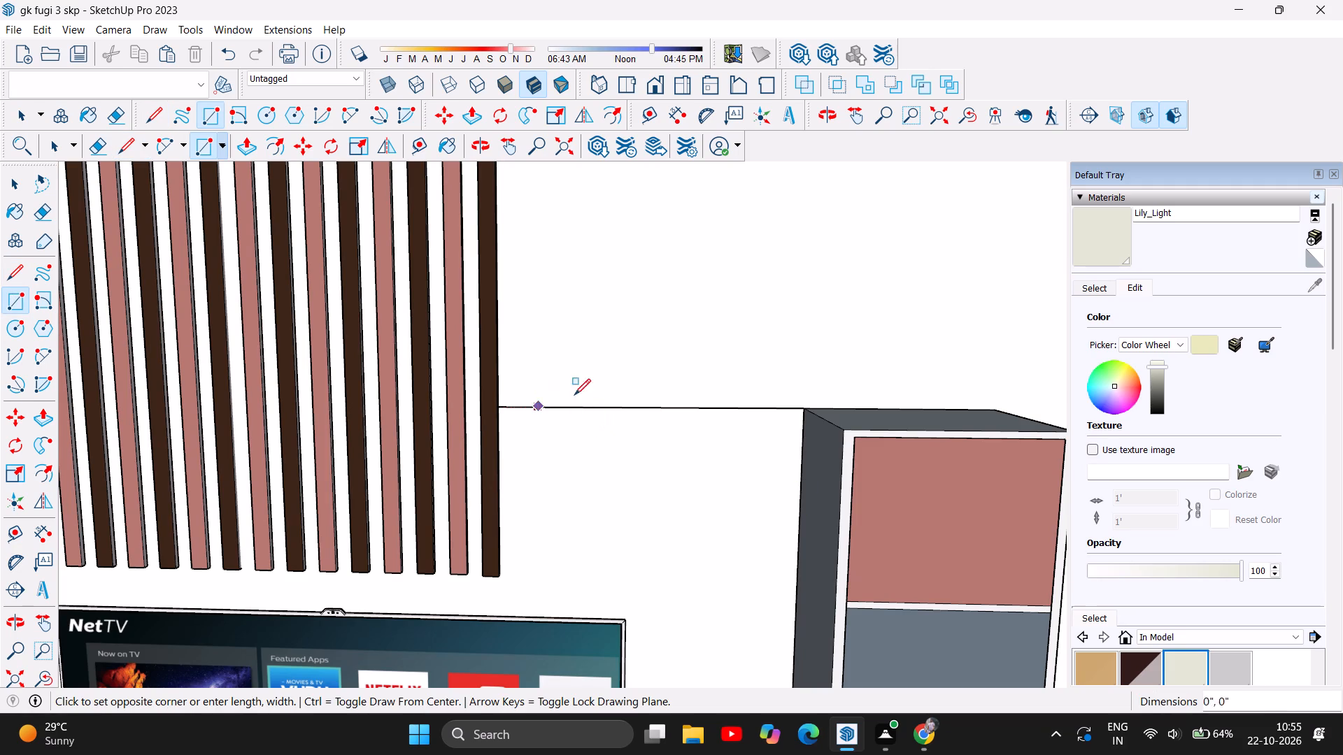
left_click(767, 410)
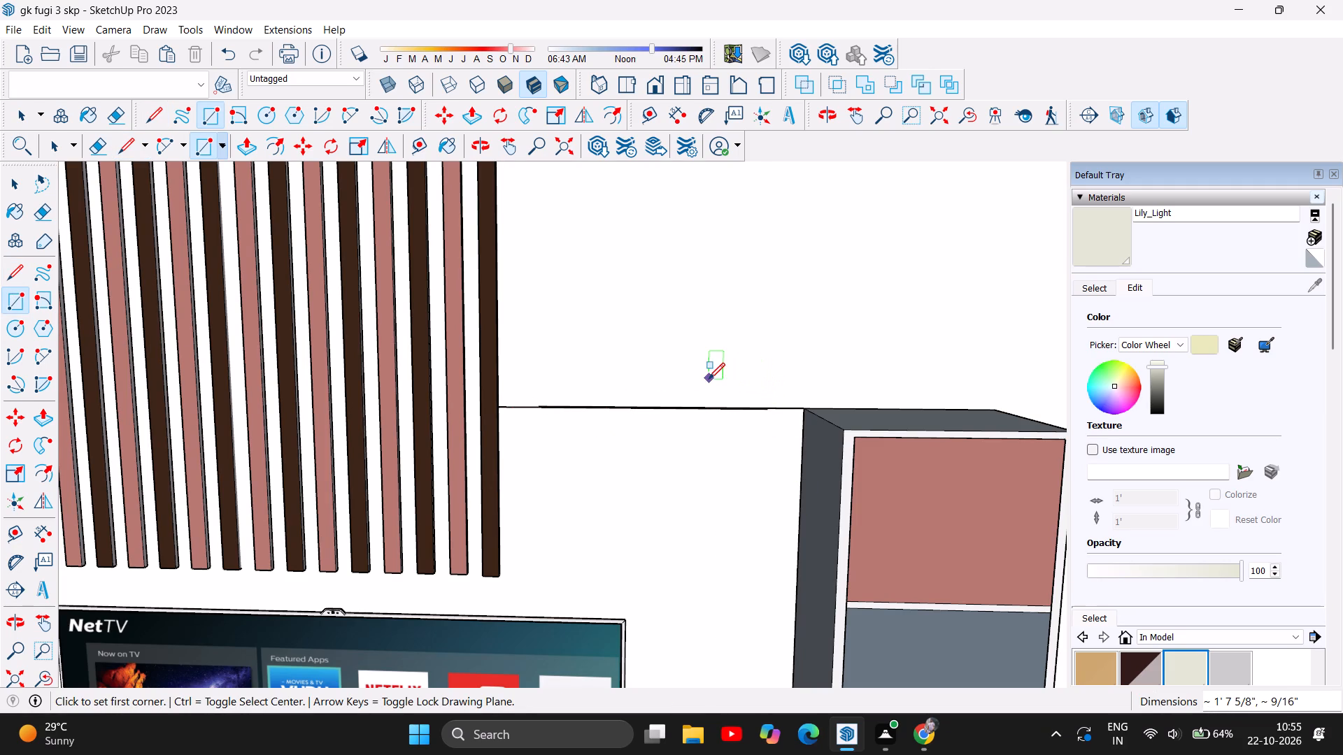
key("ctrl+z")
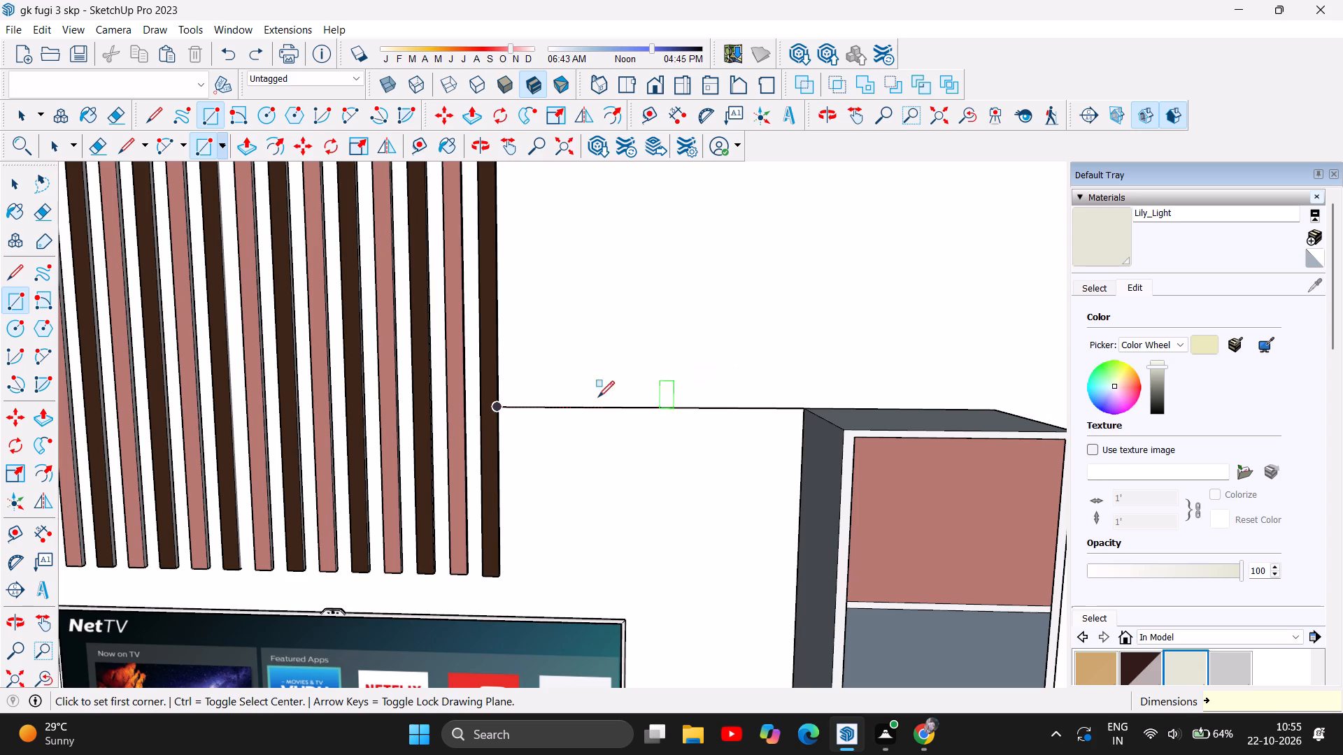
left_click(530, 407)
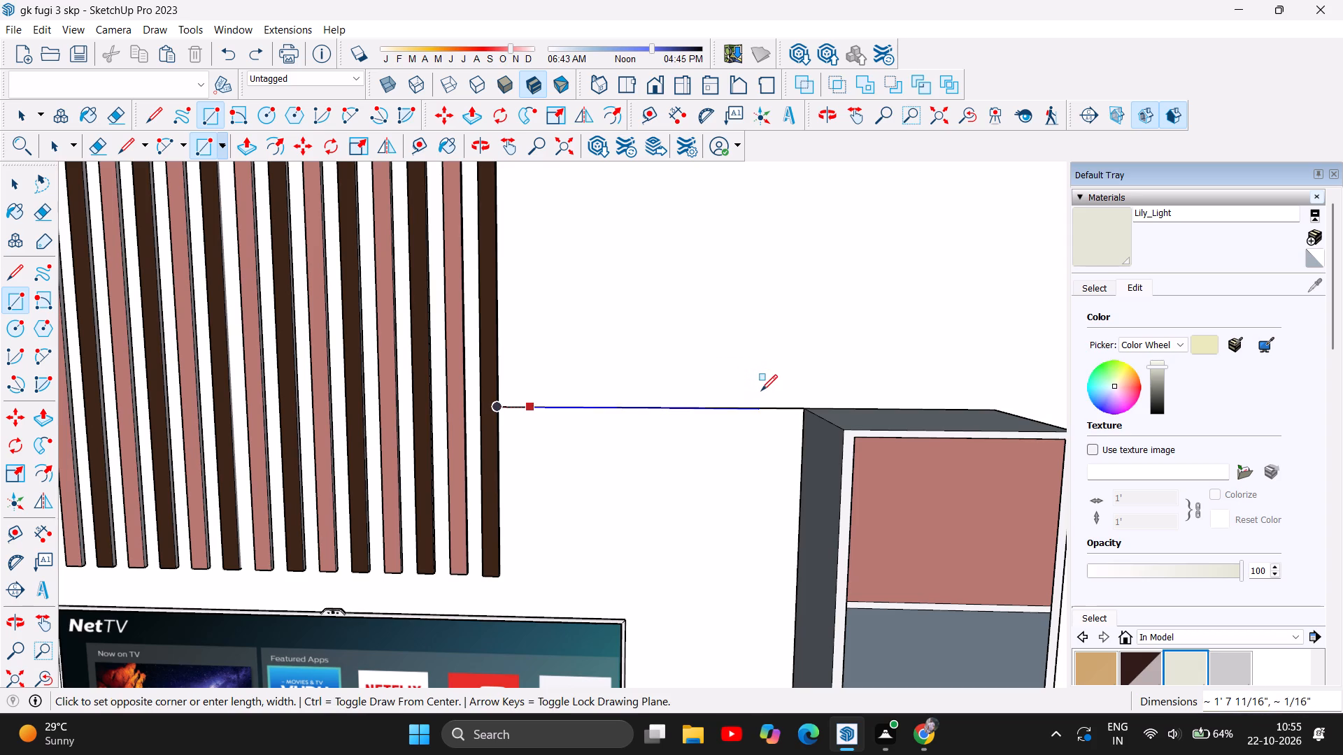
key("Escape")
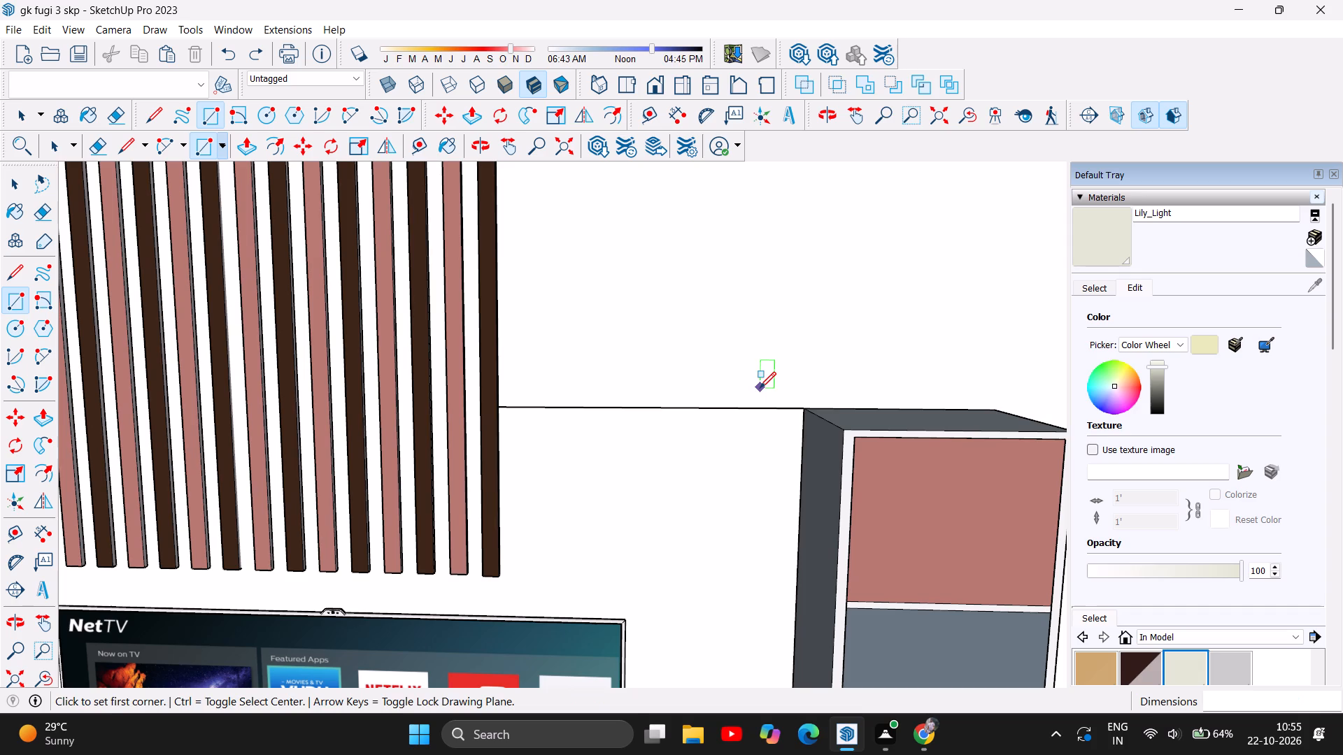
Undo the last line drawn between the slatted panel and the tall cabinet.
key("ctrl+z")
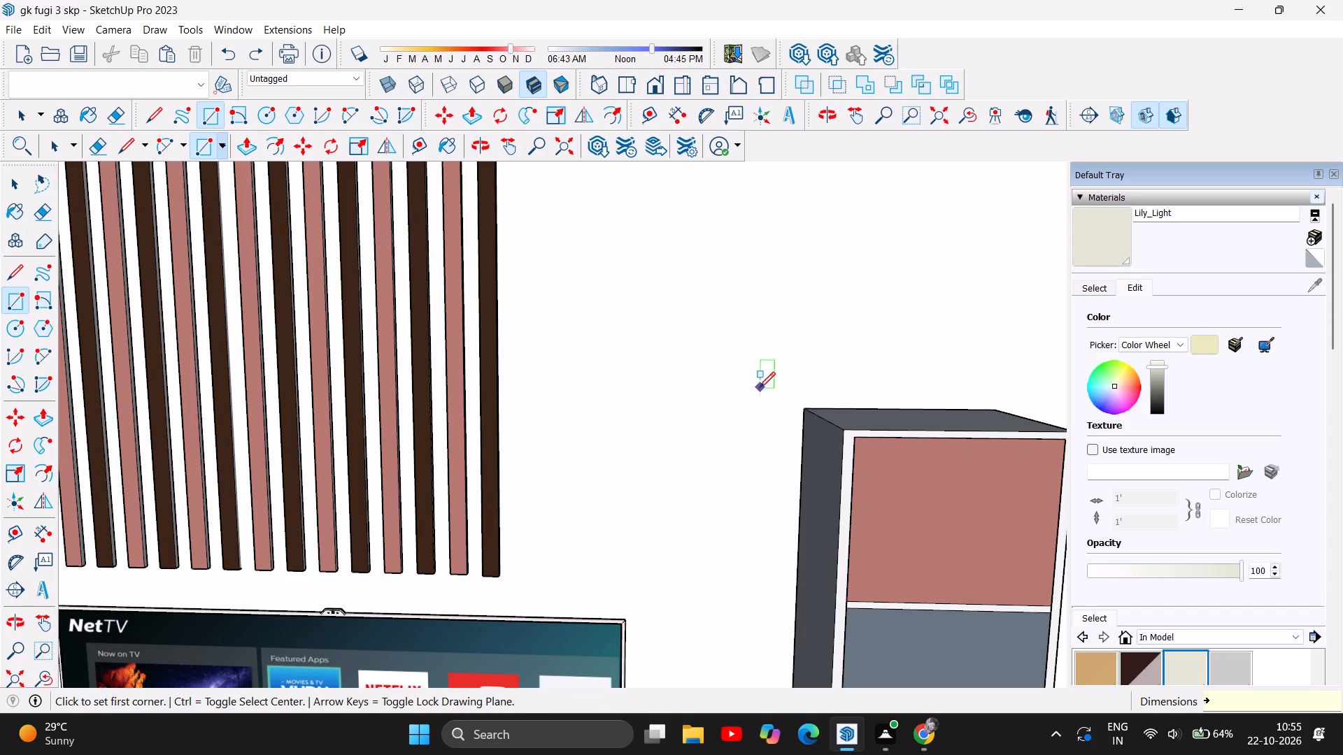
Place a horizontal guide about 2' 2 3/8" long from the tall cabinet's top back corner to the last dark slat.
key("t")
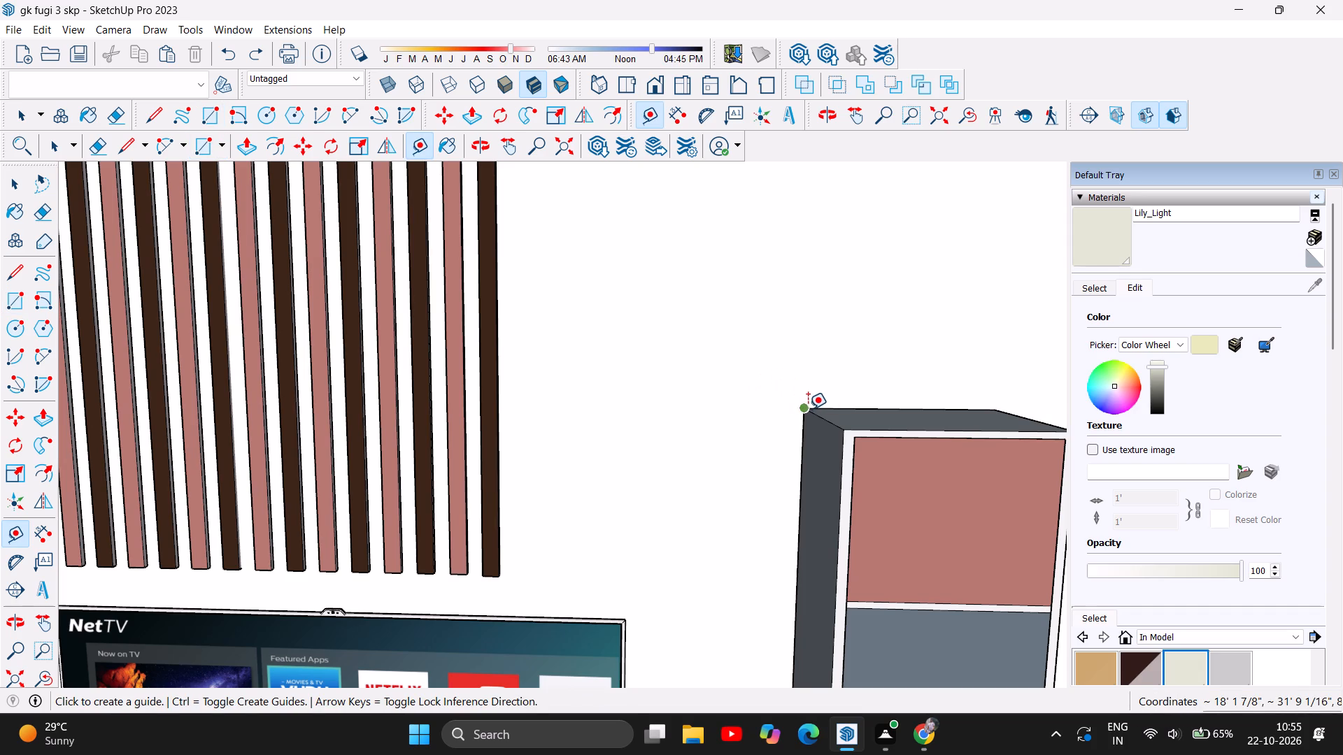
left_click(802, 409)
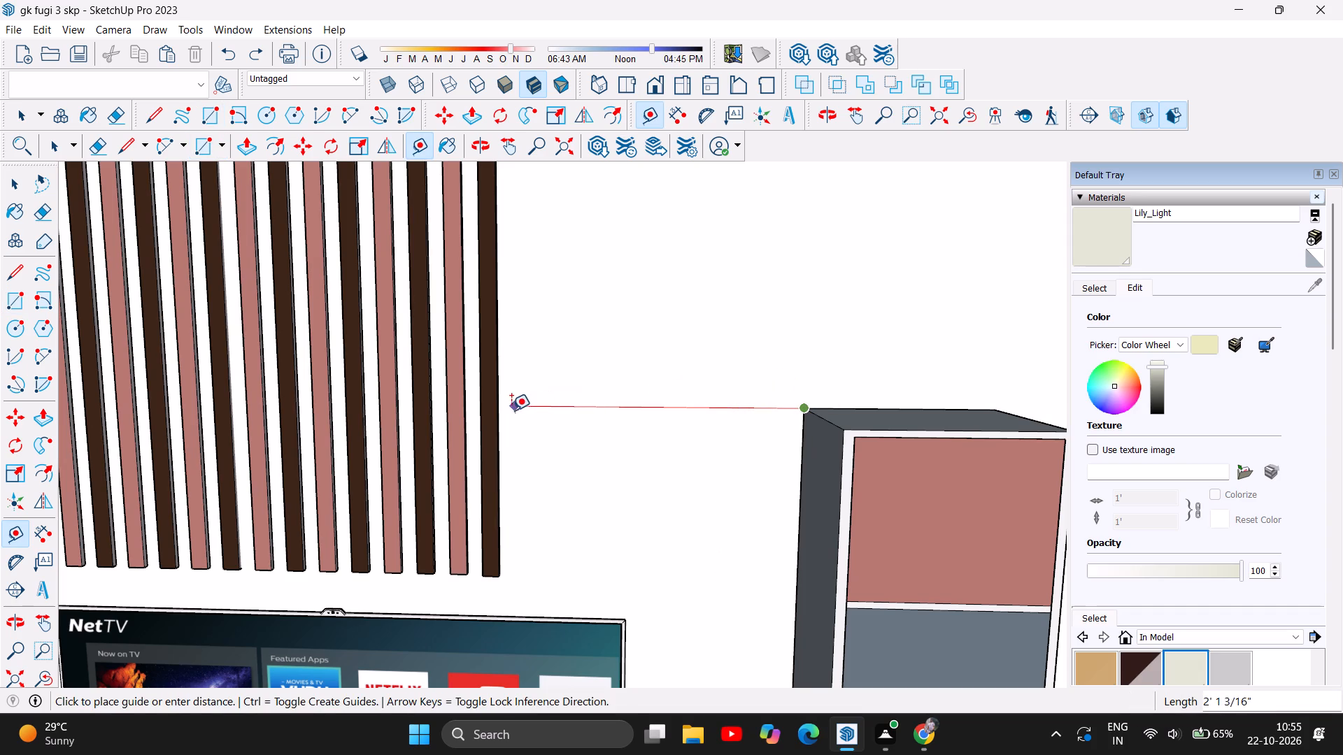
left_click(502, 410)
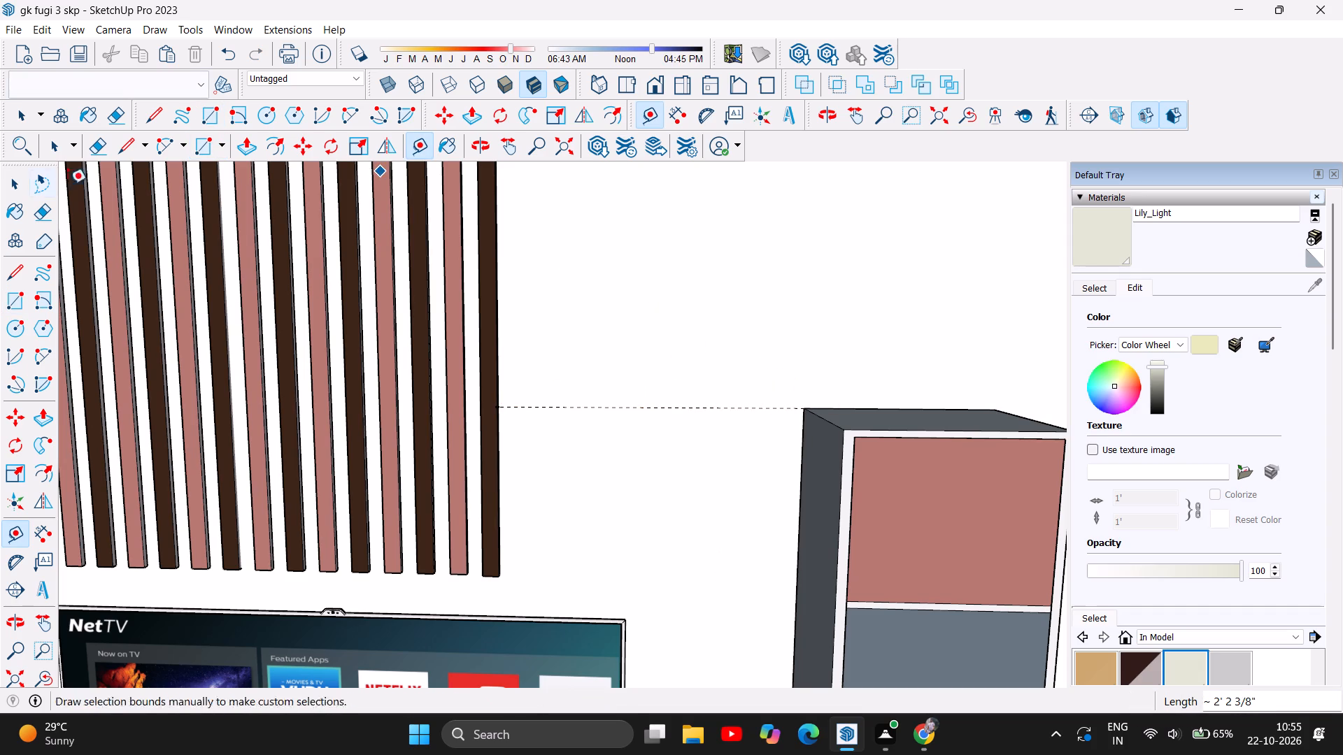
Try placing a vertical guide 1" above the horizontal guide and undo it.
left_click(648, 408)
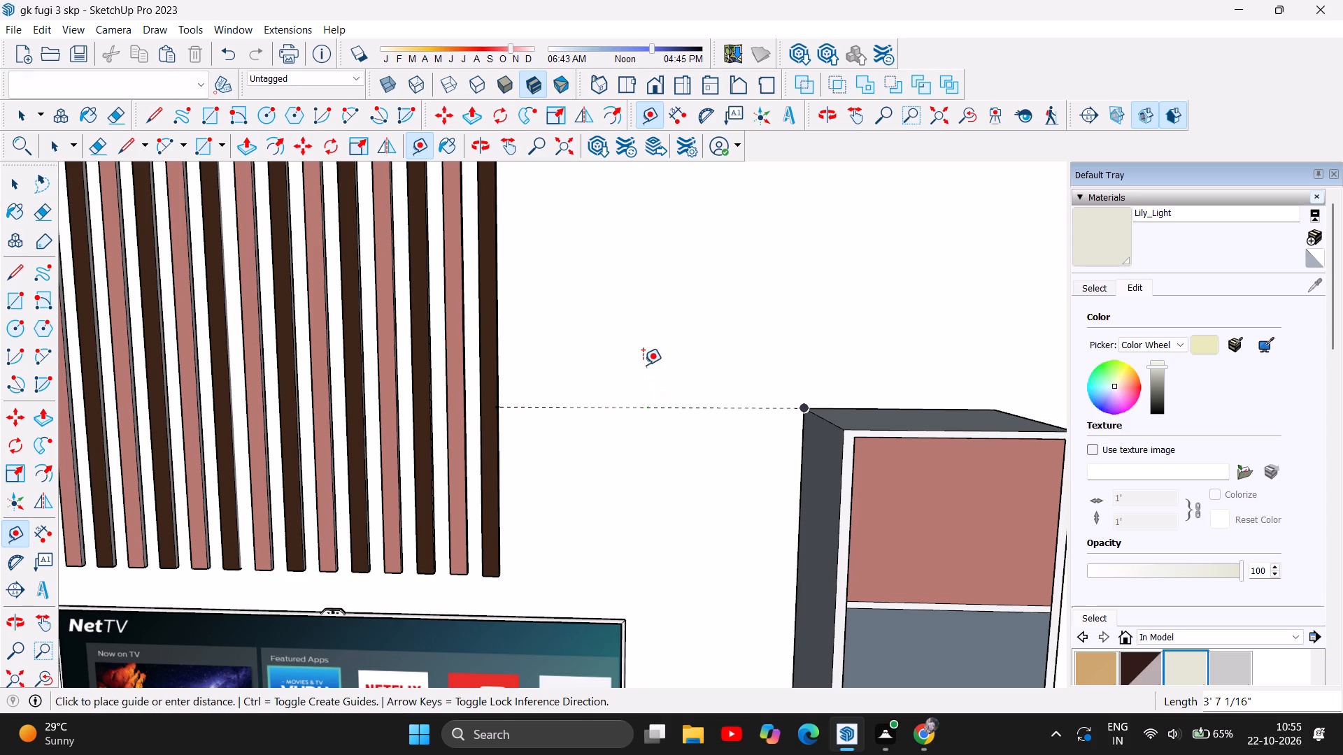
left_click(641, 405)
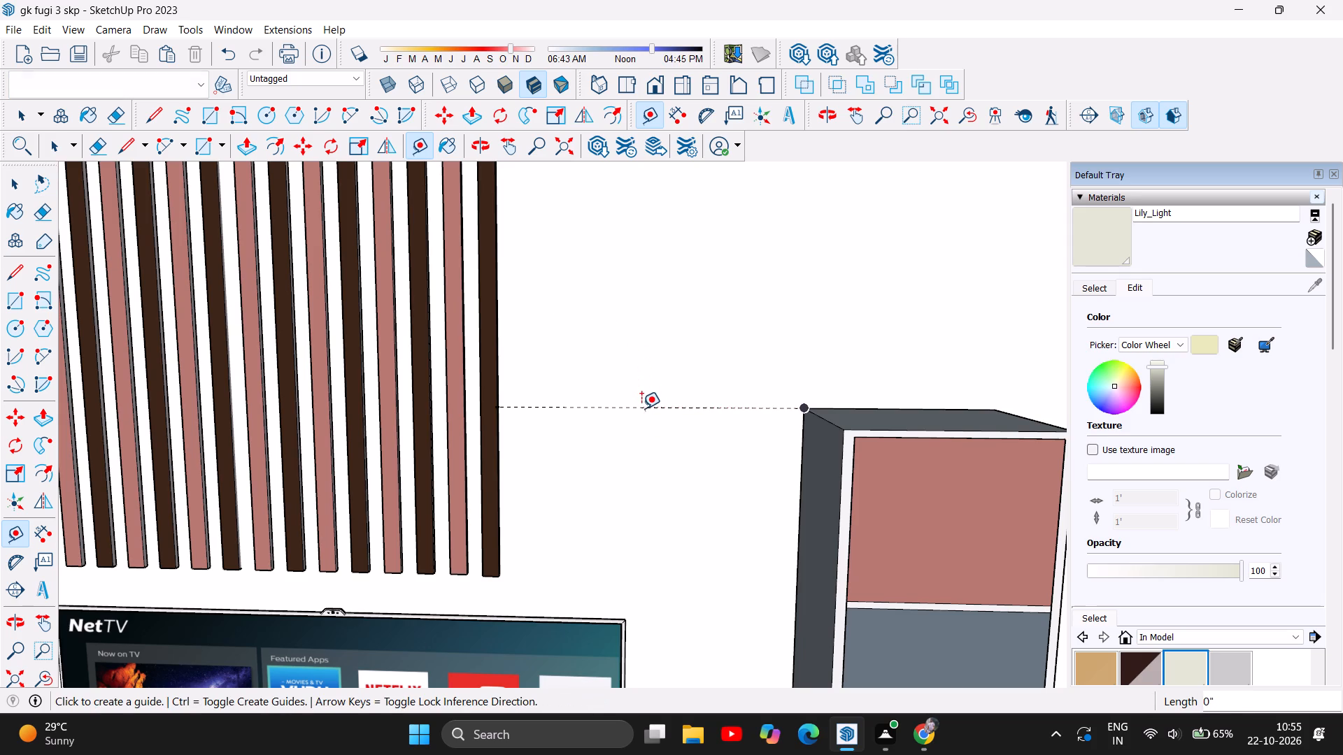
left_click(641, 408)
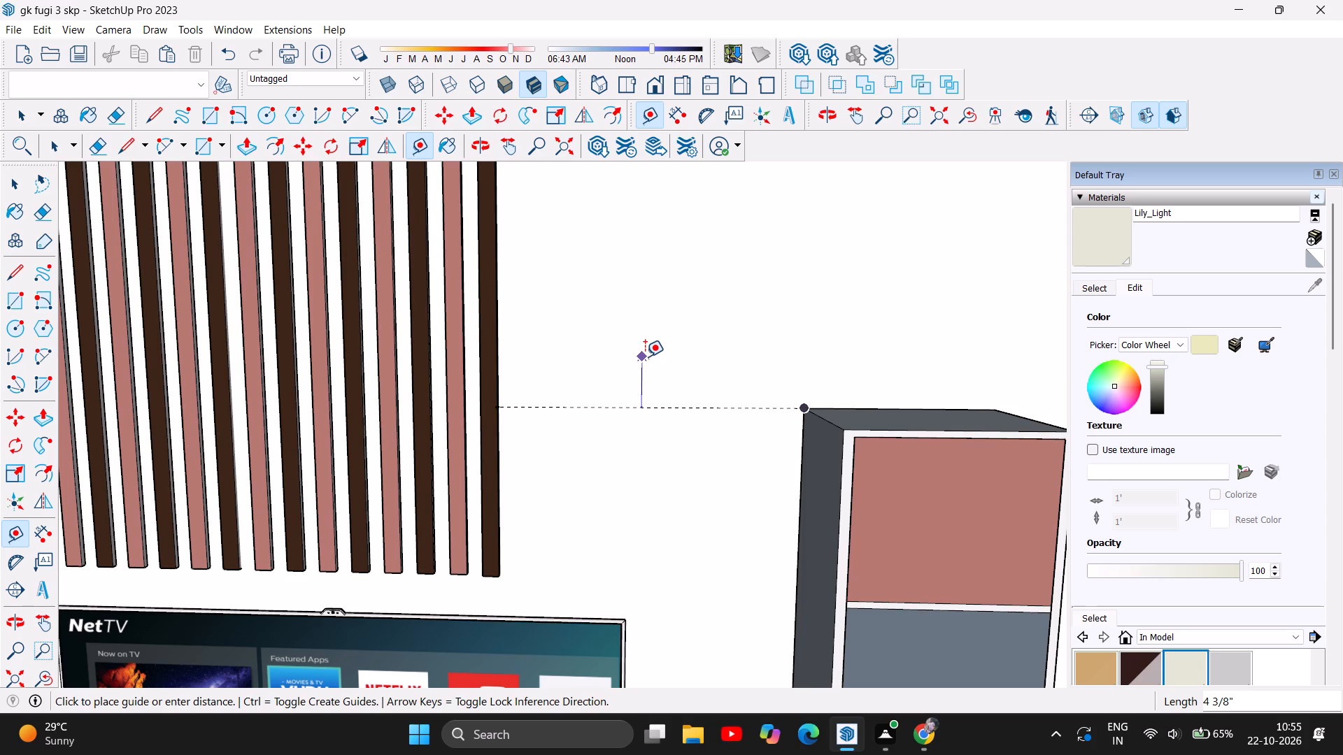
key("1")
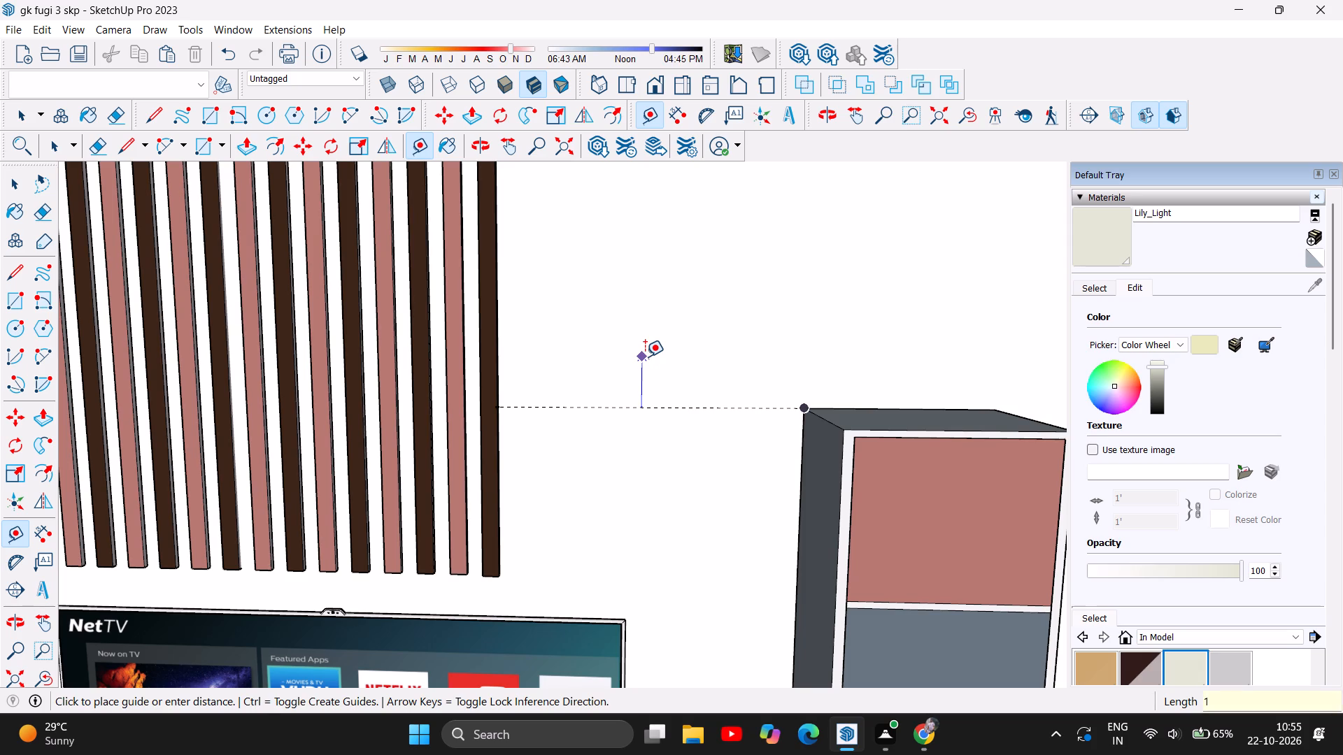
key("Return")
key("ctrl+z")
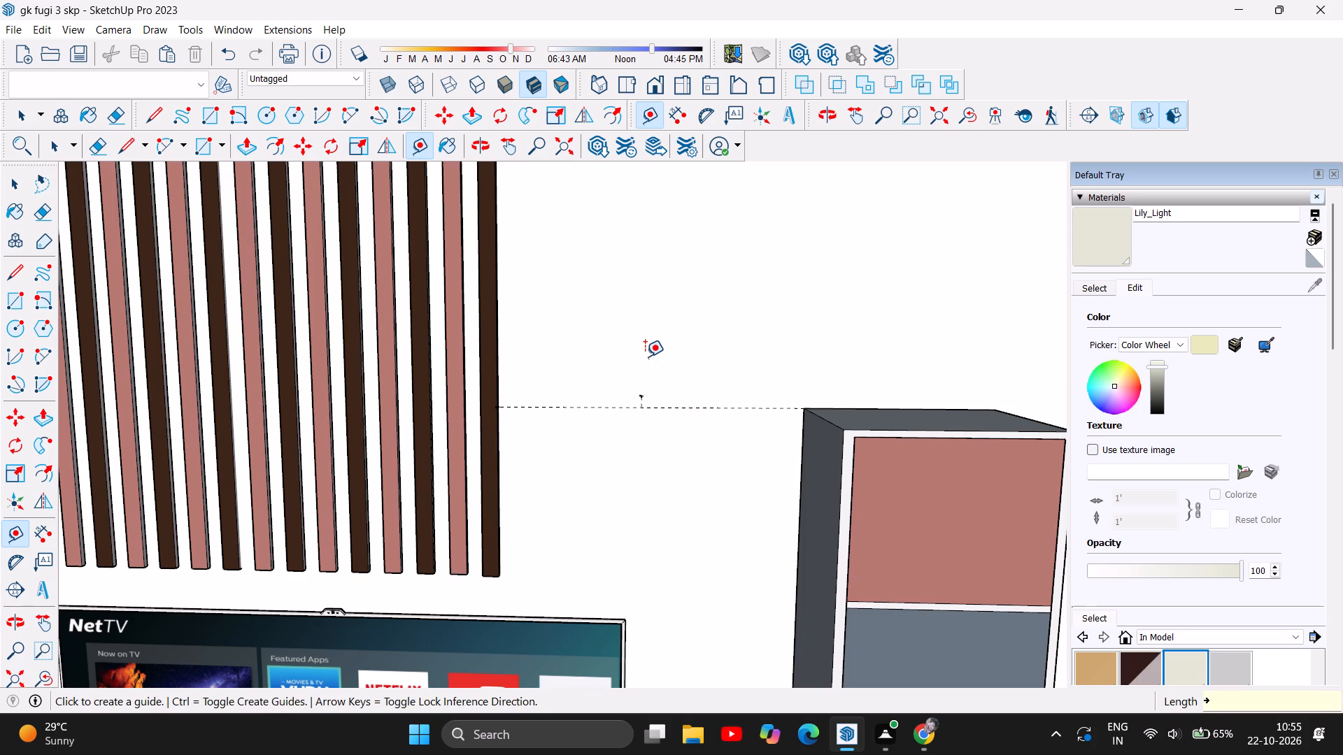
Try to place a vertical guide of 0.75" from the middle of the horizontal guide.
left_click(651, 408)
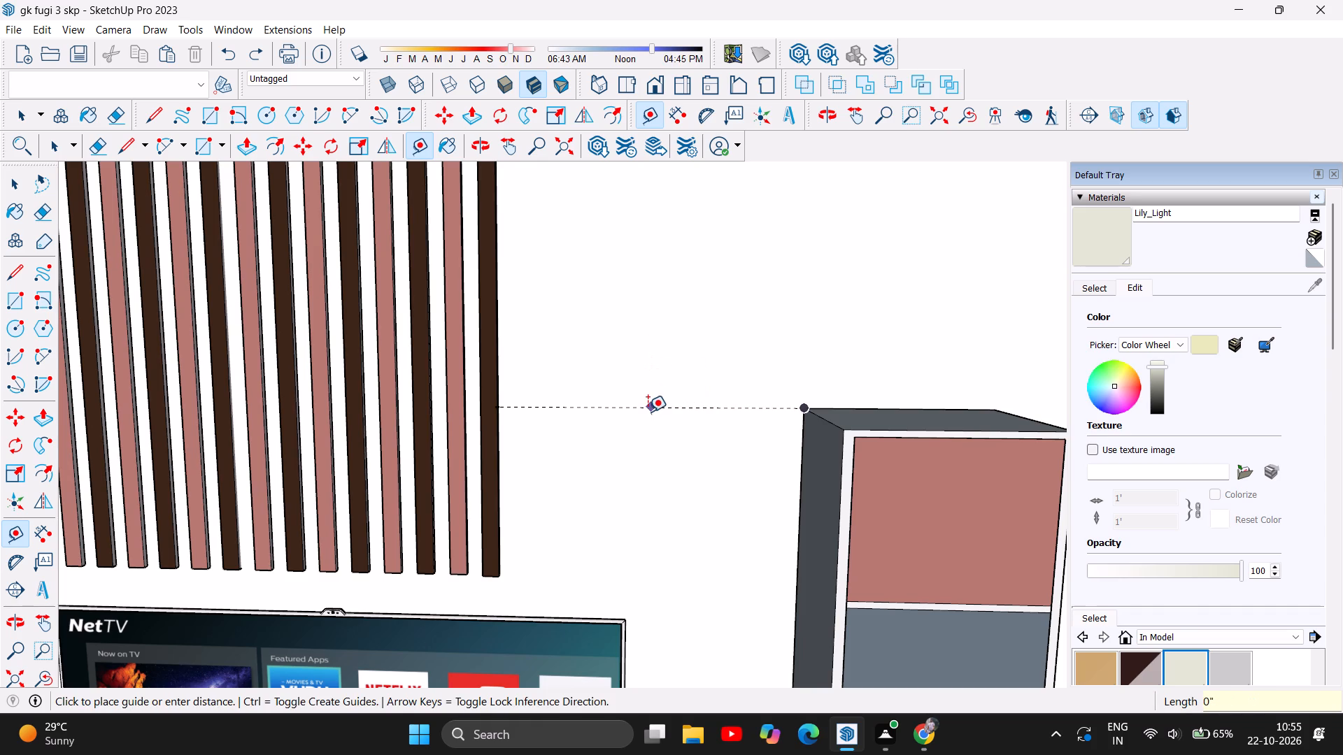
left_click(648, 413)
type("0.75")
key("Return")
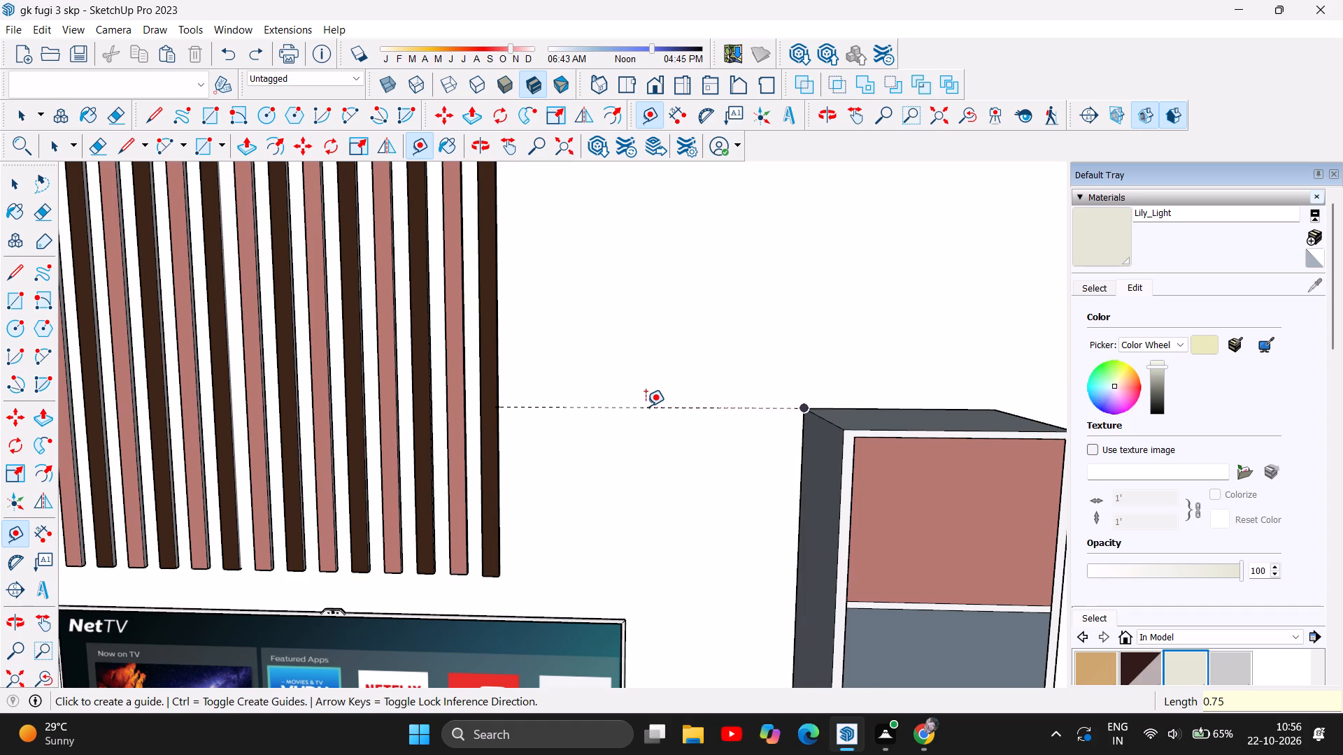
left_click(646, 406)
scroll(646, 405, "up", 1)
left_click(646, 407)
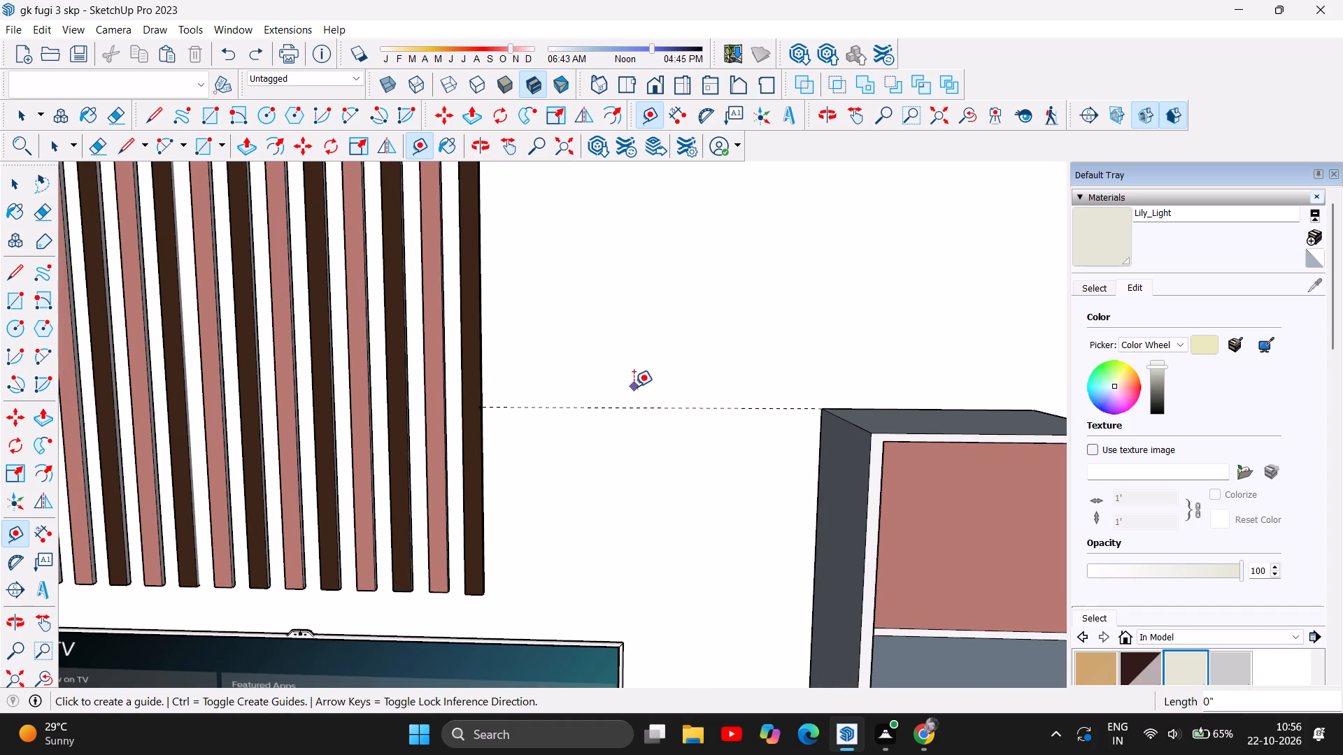
Place a vertical guide 0.75" upward from the middle of the horizontal guide between slats and cabinet.
scroll(632, 367, "down", 18)
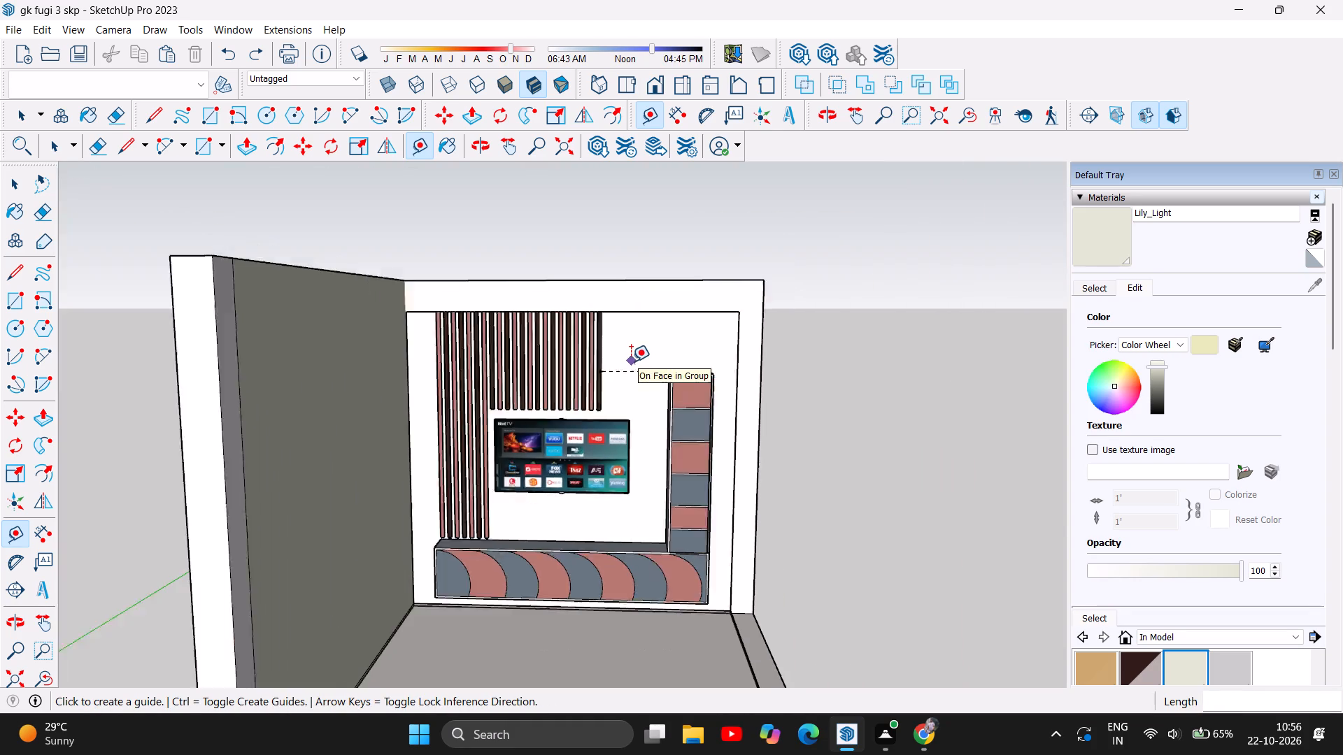
scroll(631, 361, "down", 1)
scroll(636, 383, "up", 20)
scroll(638, 340, "up", 2)
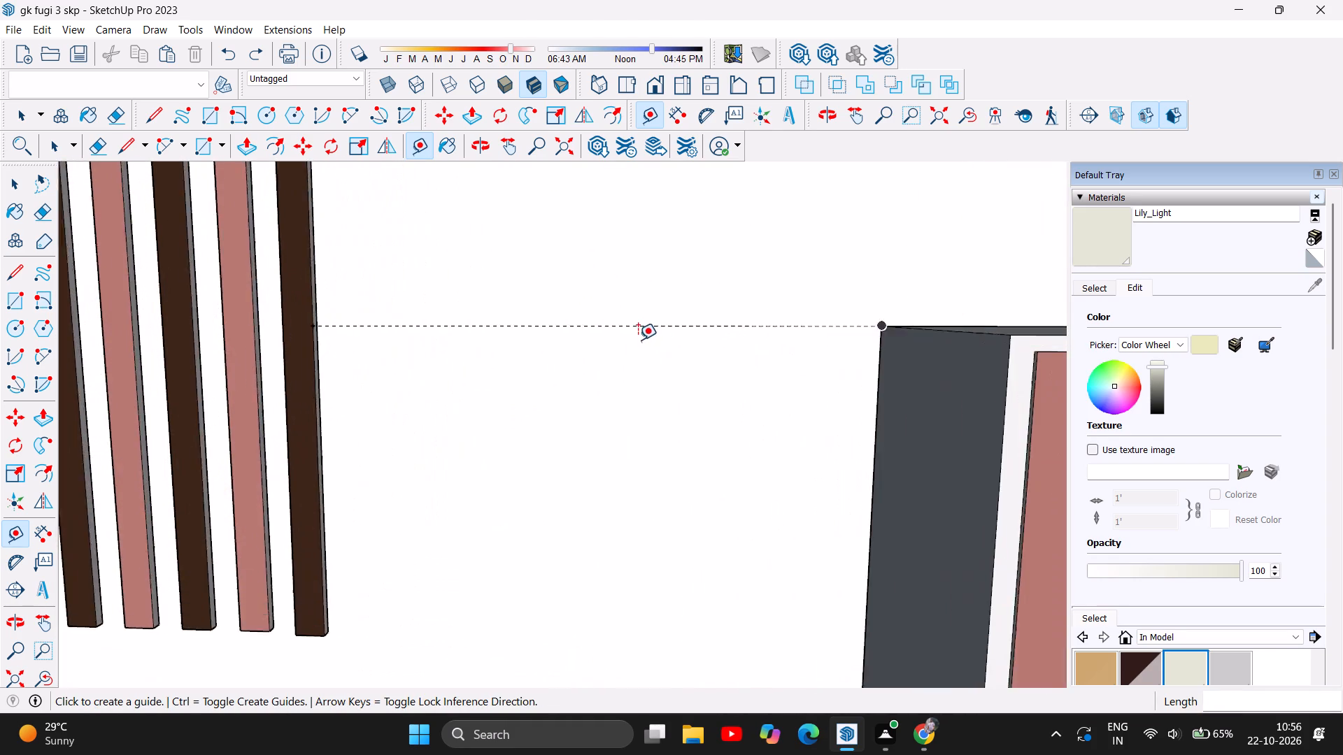
scroll(638, 340, "up", 4)
left_click(596, 319)
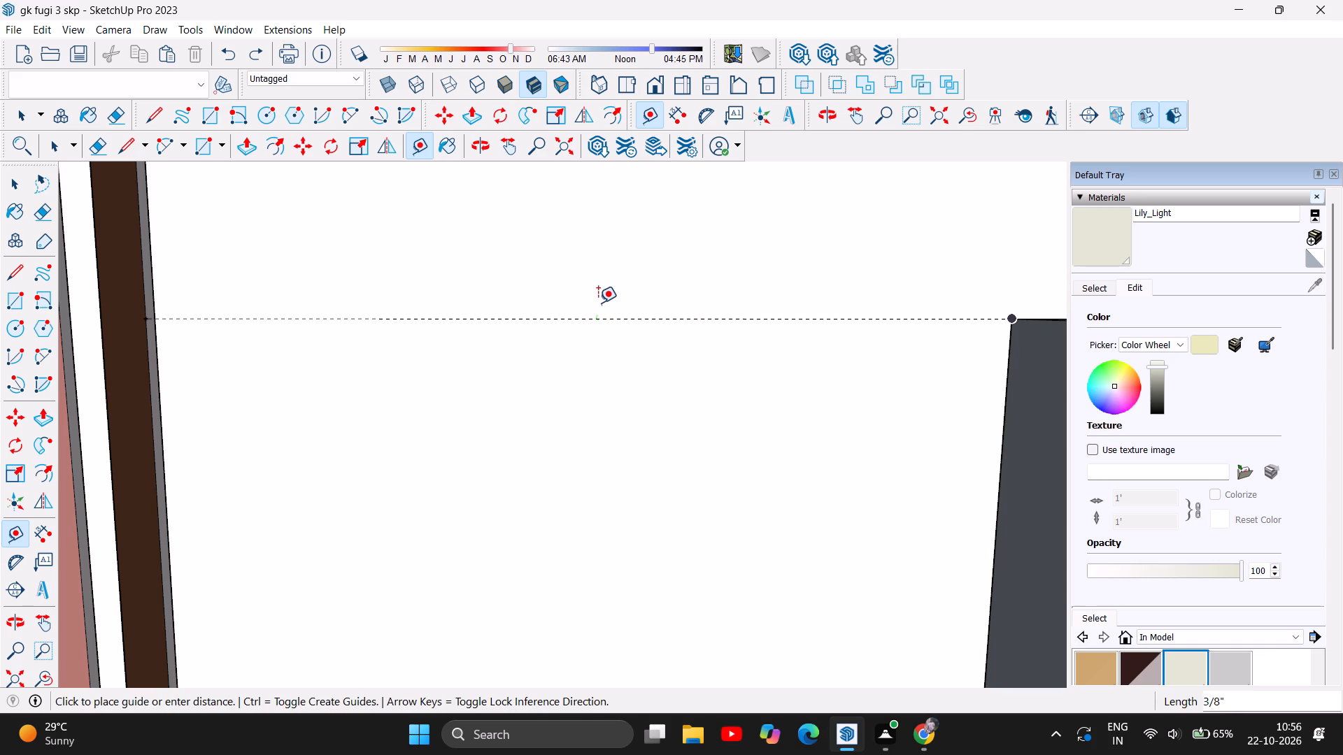
type("0.75")
key("Return")
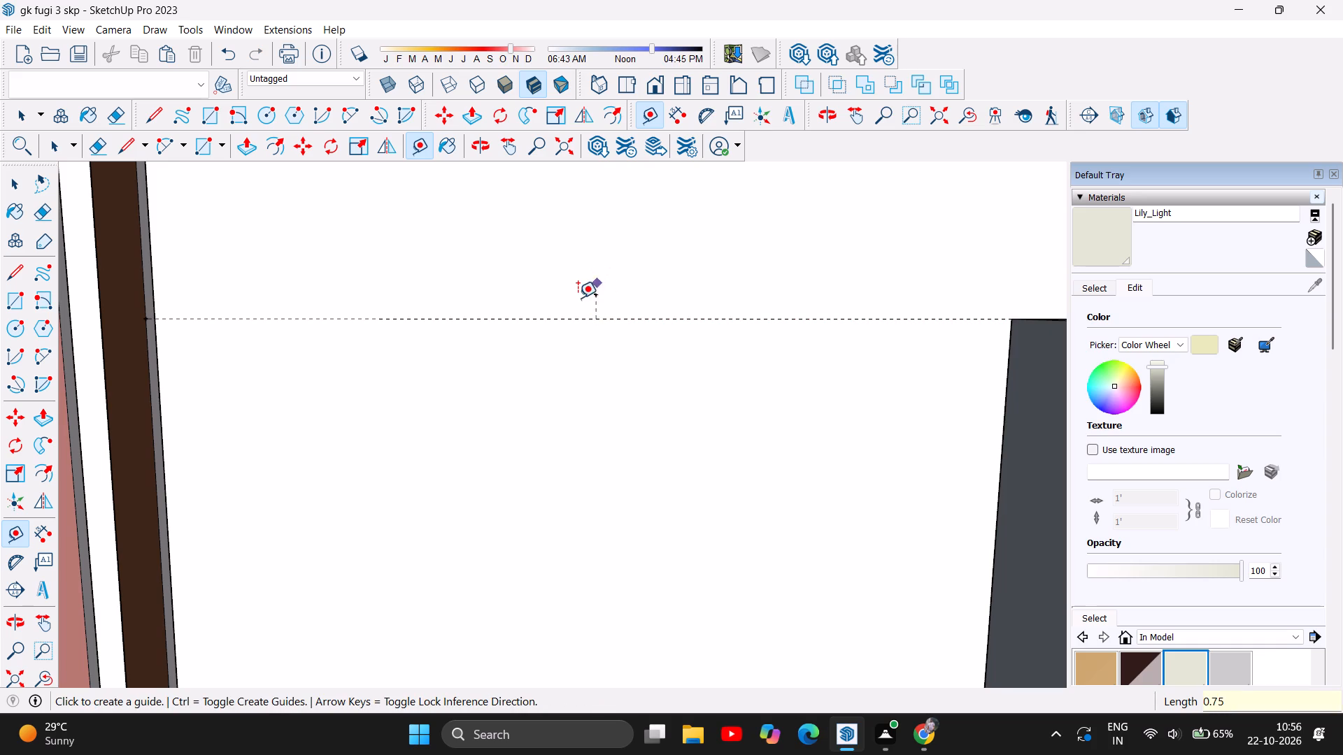
Add a second horizontal guide through the top end of the 0.75" vertical guide, towards the last slat.
left_click(594, 292)
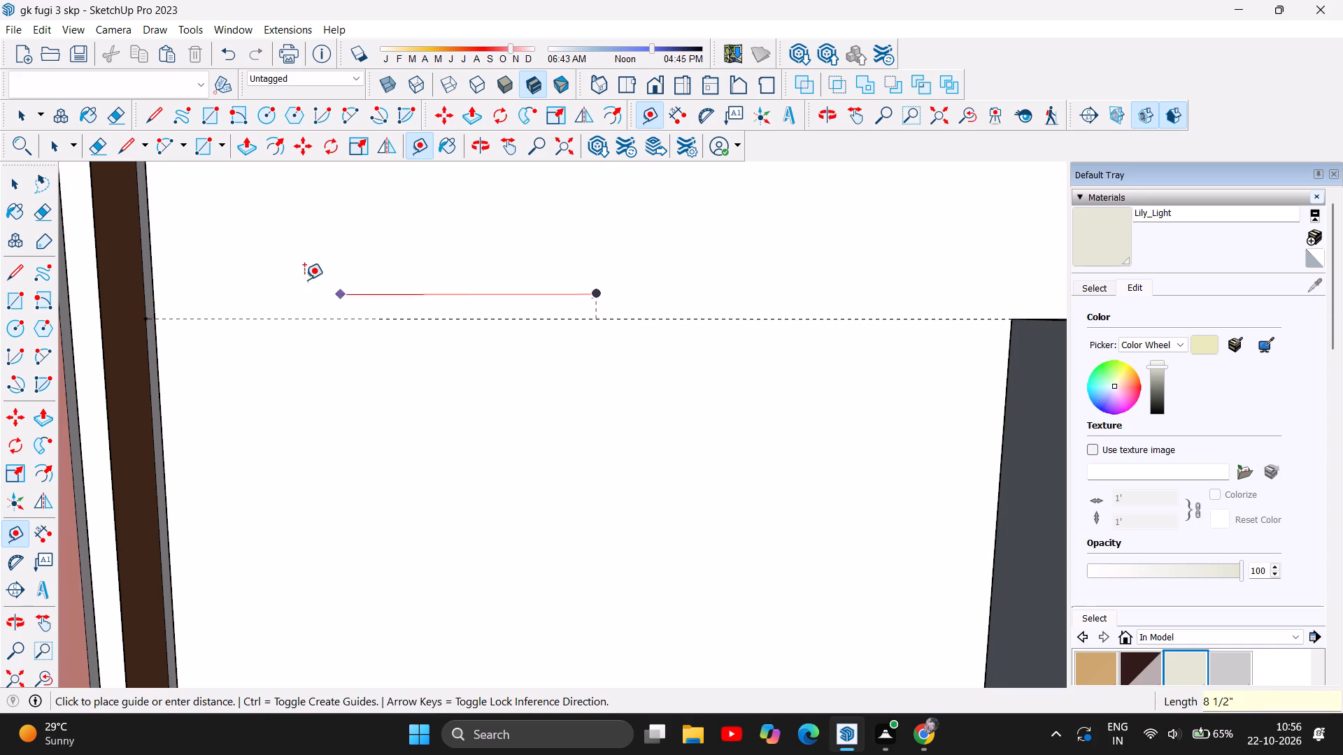
left_click(157, 295)
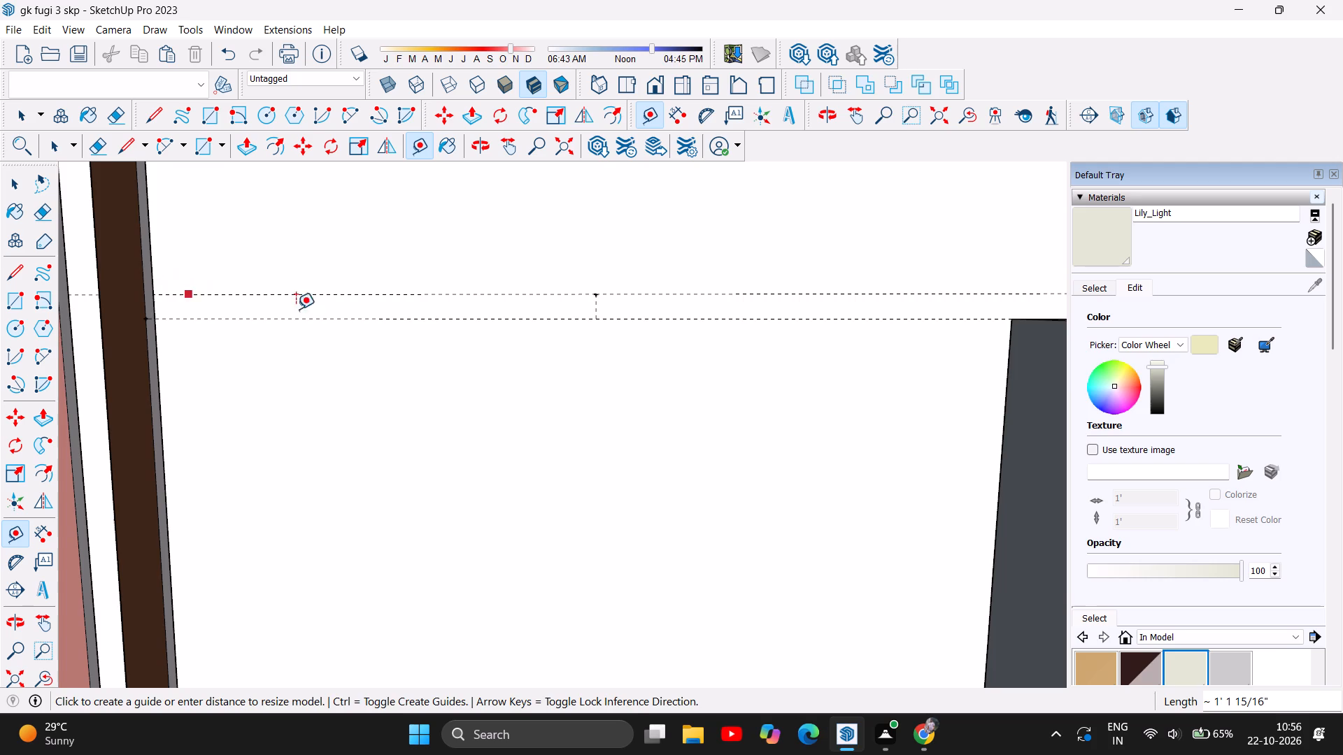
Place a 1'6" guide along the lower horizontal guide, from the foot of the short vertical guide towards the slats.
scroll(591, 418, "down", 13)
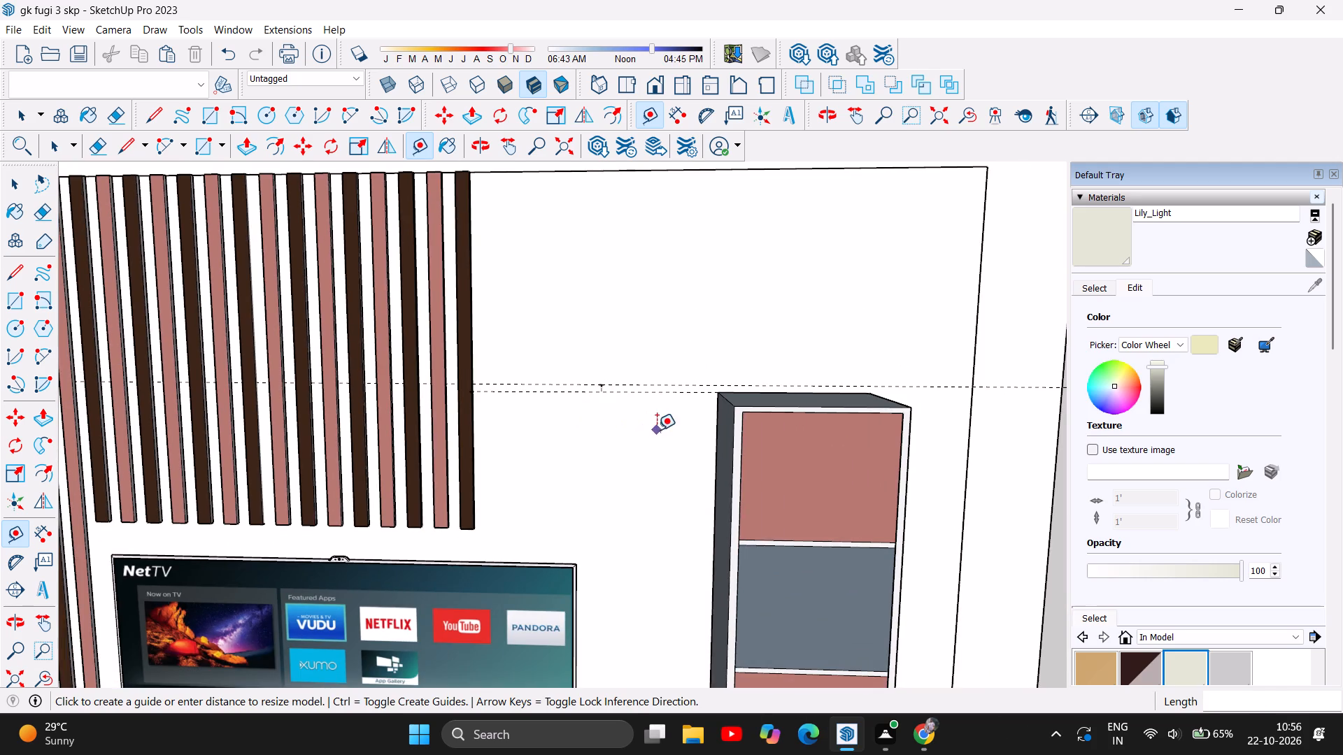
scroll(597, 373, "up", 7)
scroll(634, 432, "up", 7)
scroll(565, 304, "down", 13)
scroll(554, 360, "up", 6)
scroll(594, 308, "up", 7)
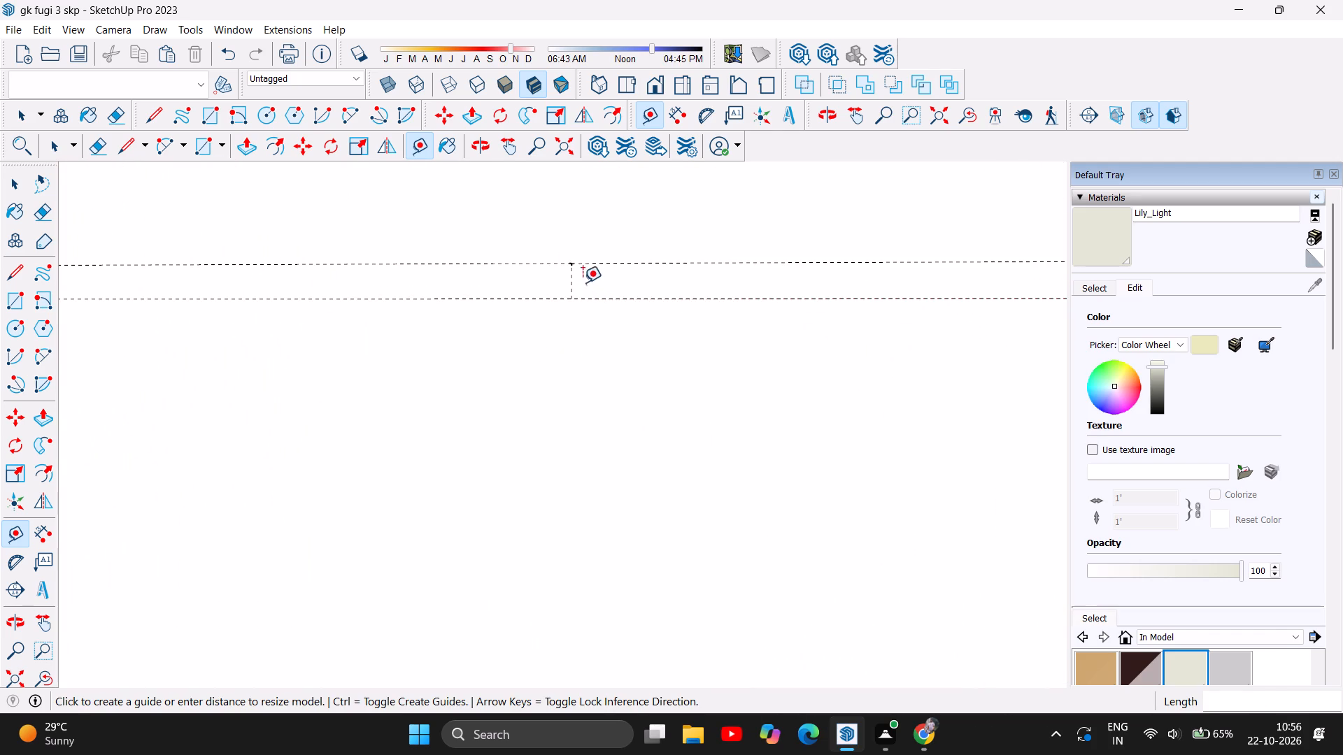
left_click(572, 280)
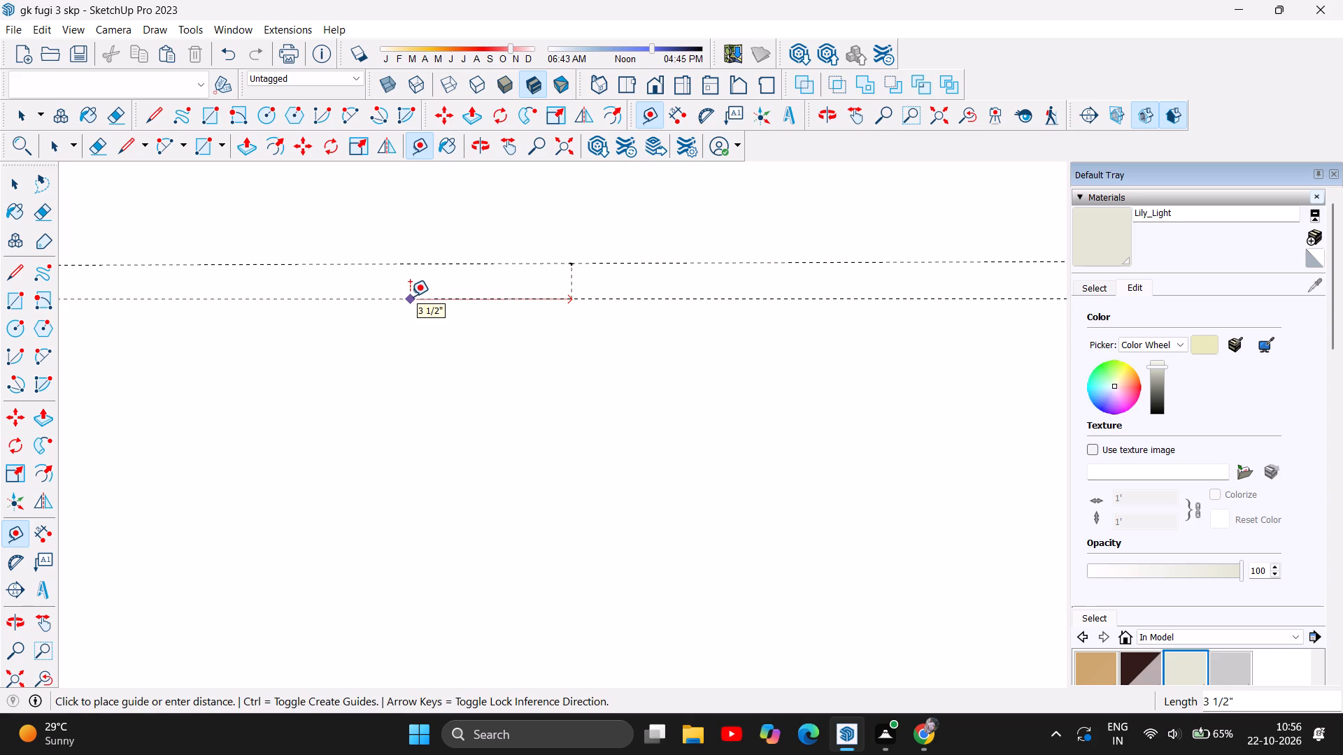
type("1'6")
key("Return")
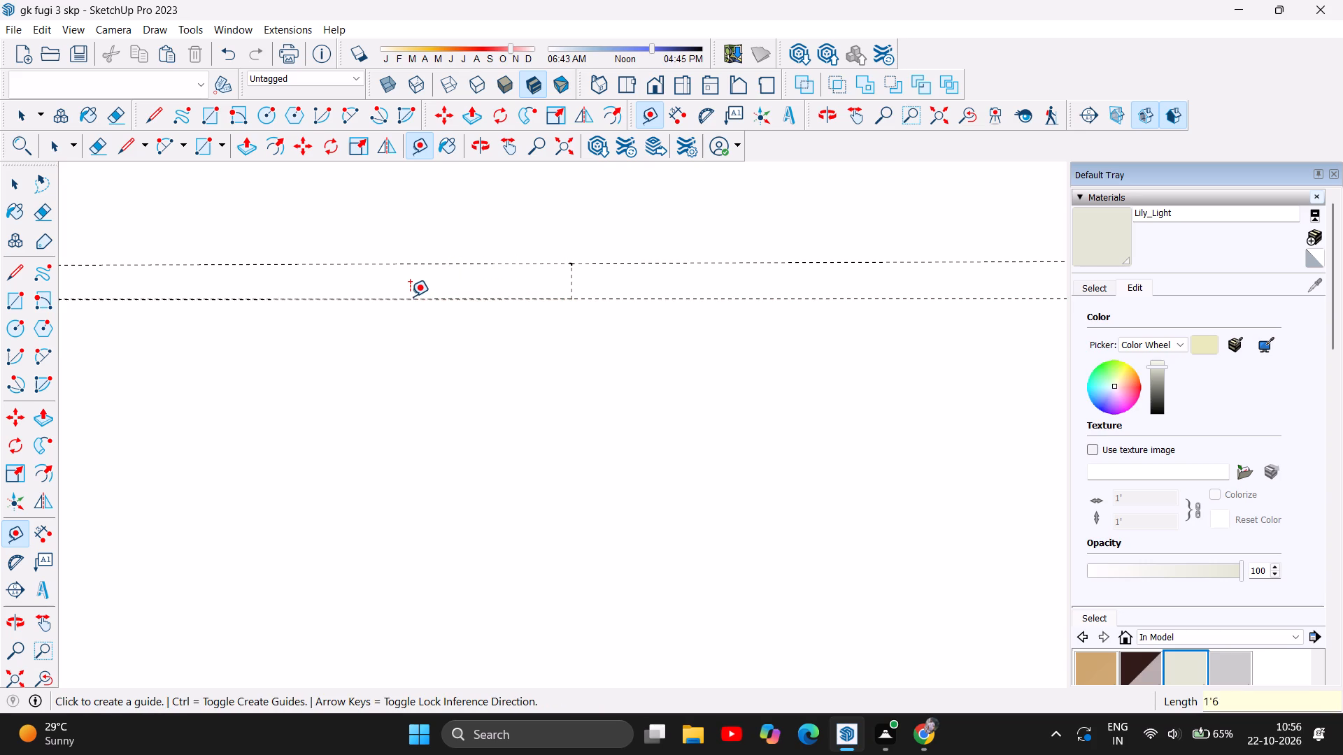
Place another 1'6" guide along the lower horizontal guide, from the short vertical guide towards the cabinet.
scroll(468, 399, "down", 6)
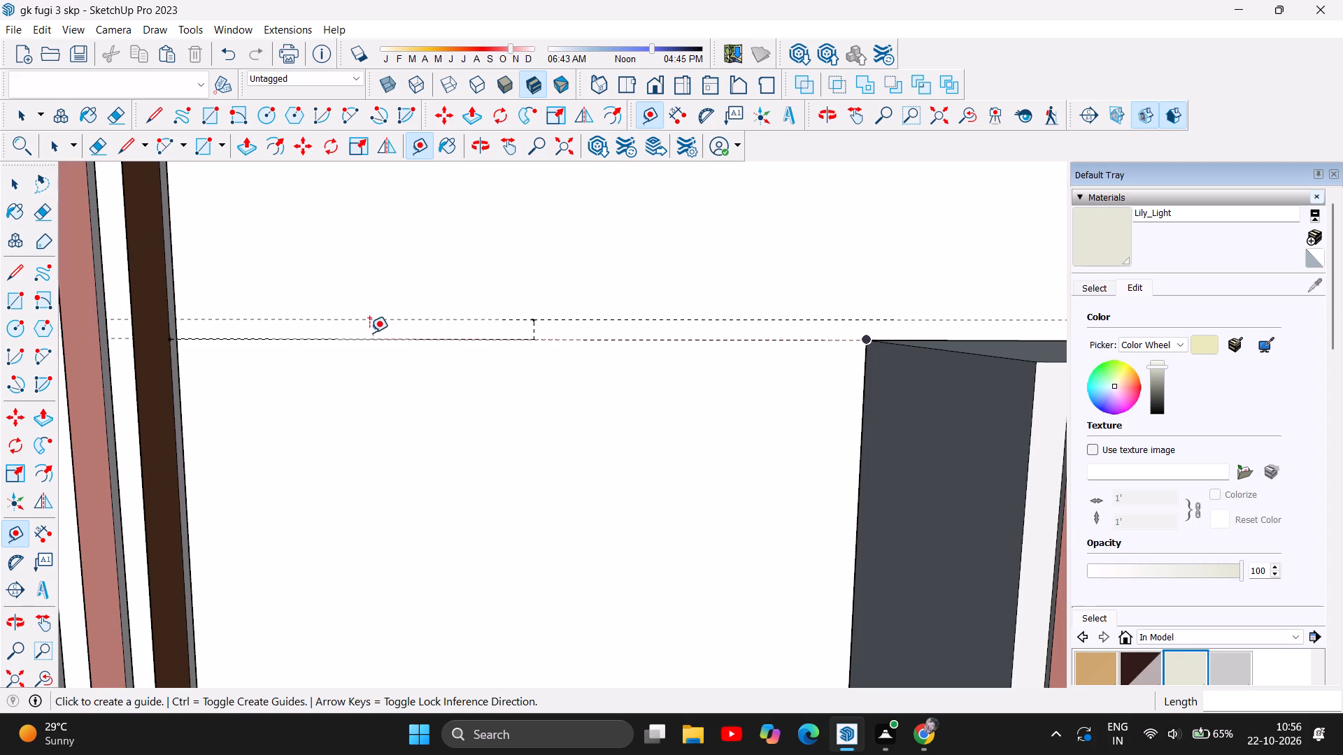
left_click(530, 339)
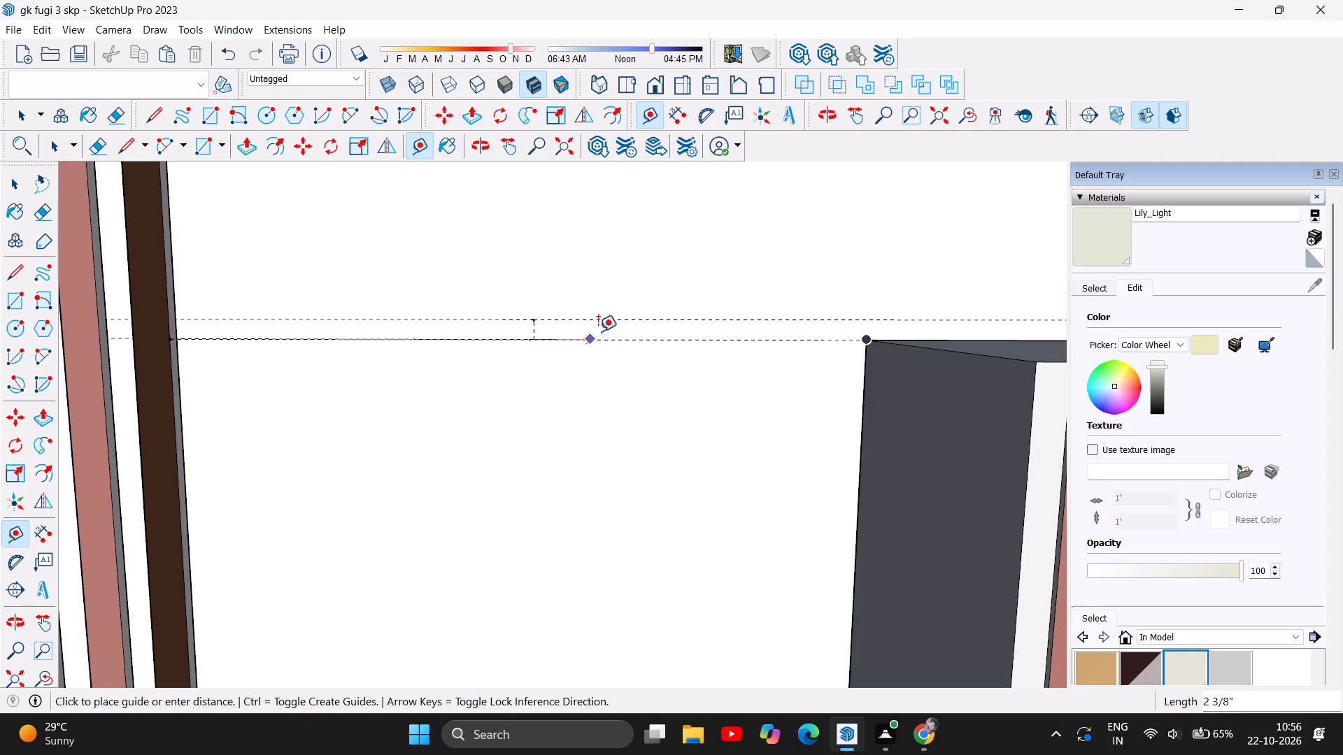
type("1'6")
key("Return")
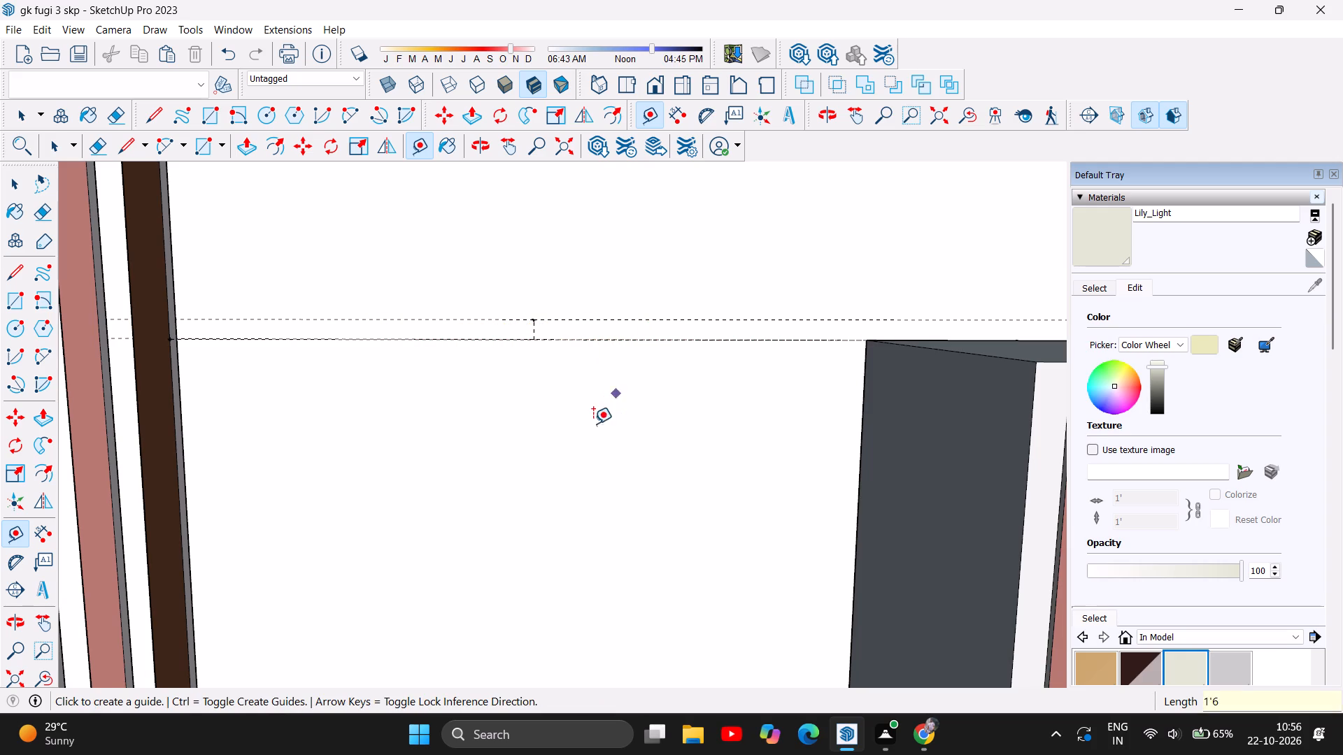
Examine how the guides fit in the wall space between the slatted panel and the tall cabinet.
scroll(584, 400, "down", 18)
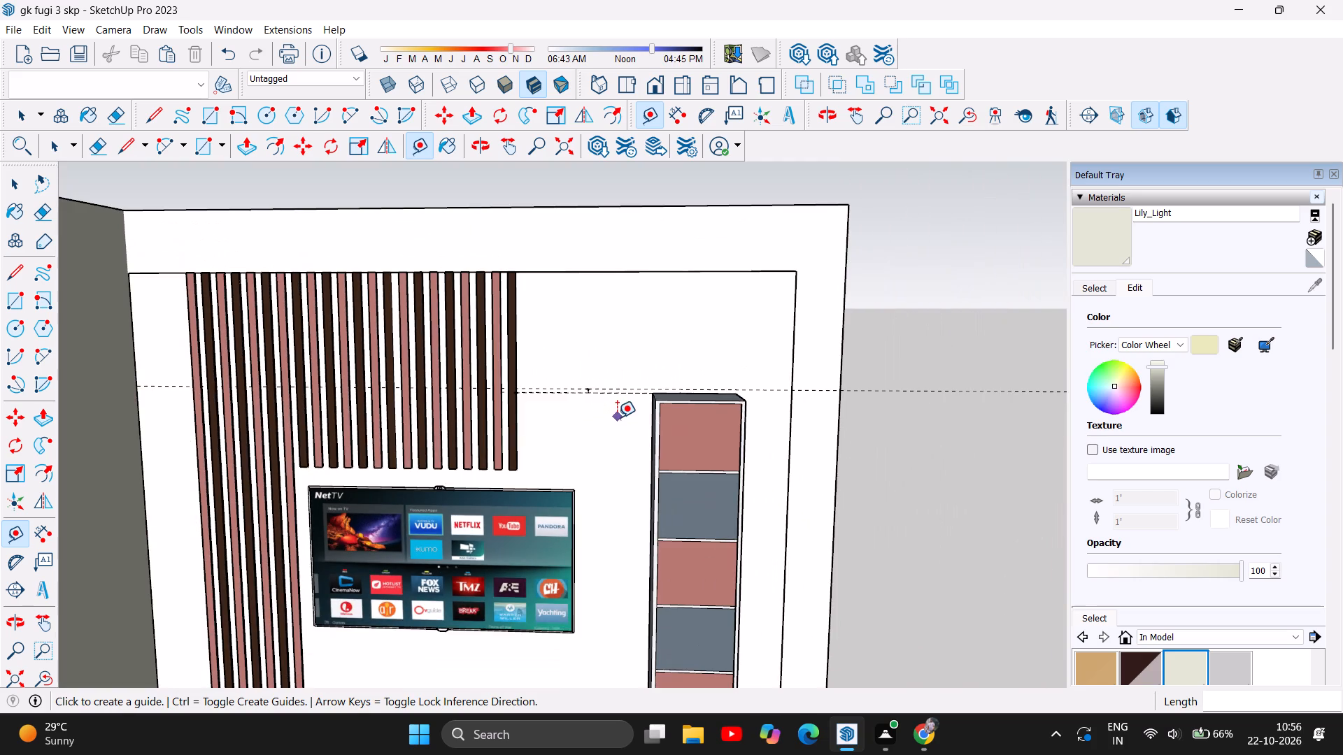
scroll(593, 409, "up", 8)
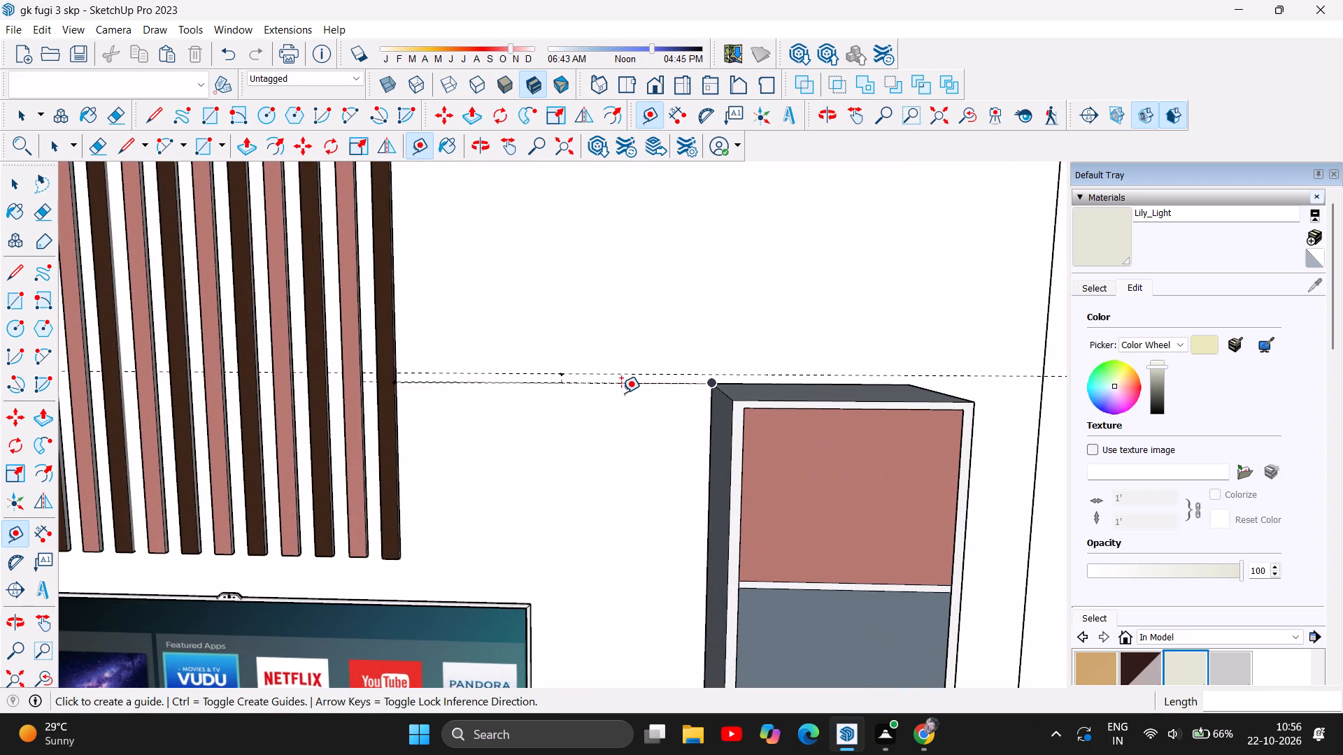
scroll(624, 384, "down", 9)
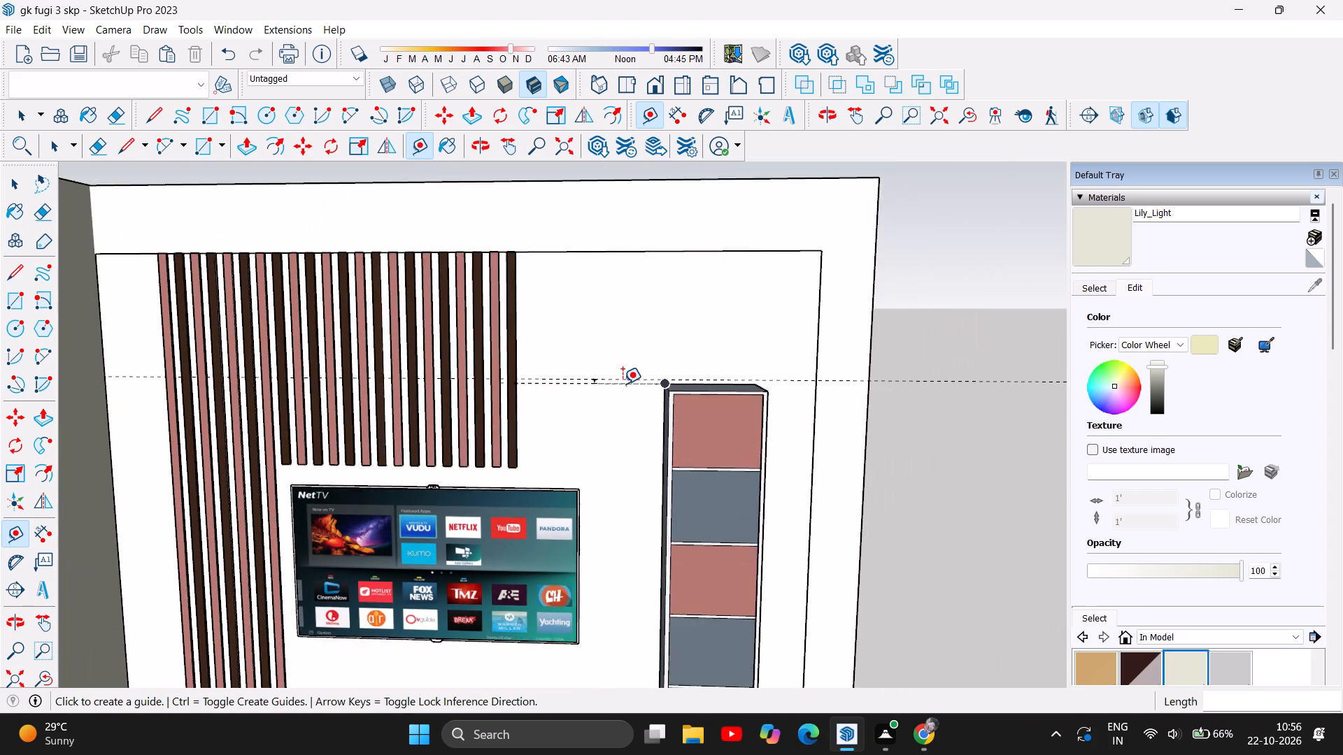
scroll(623, 384, "up", 9)
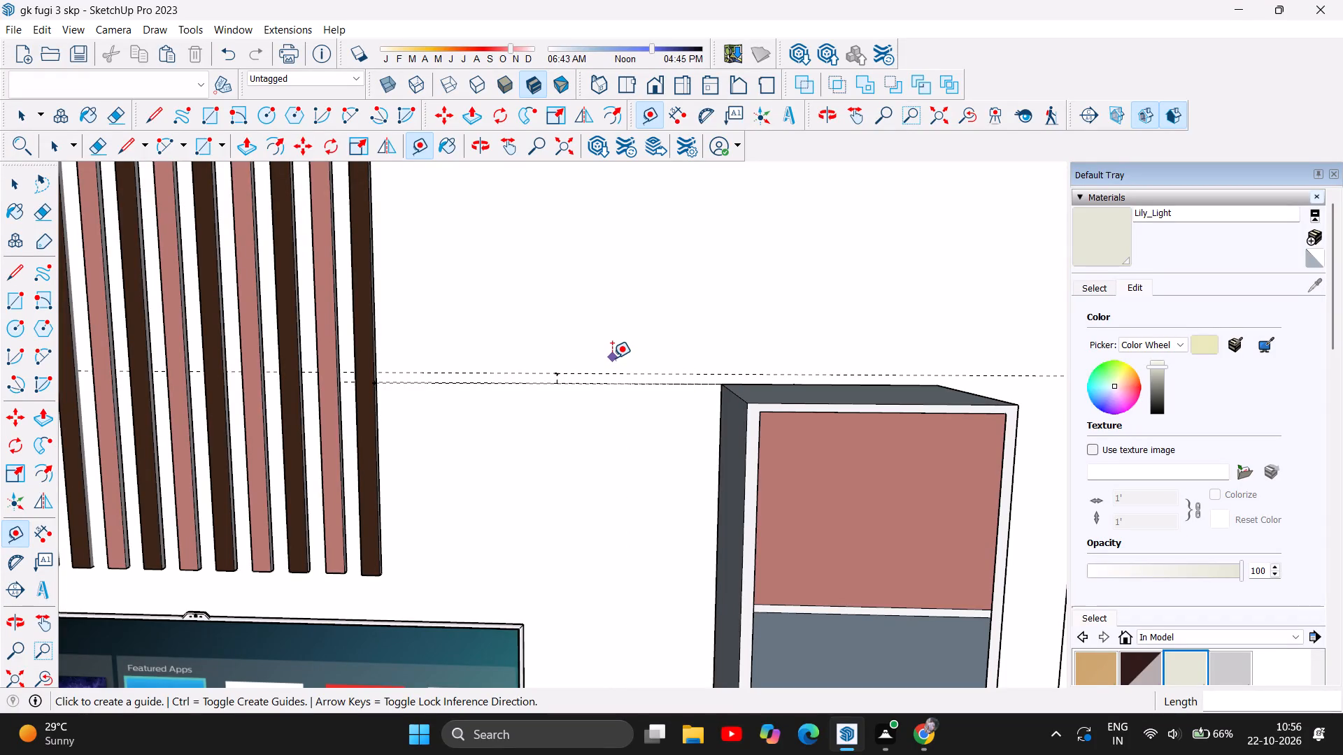
scroll(615, 348, "down", 2)
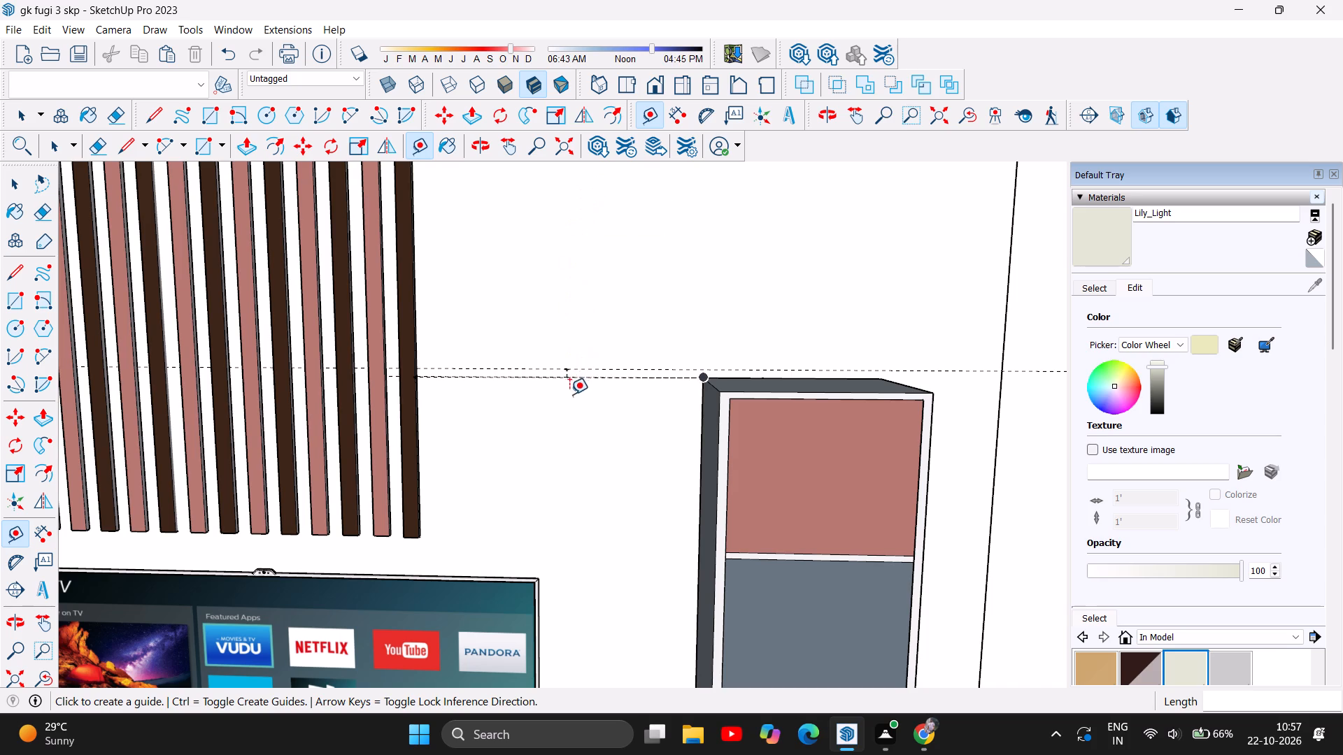
scroll(560, 382, "up", 3)
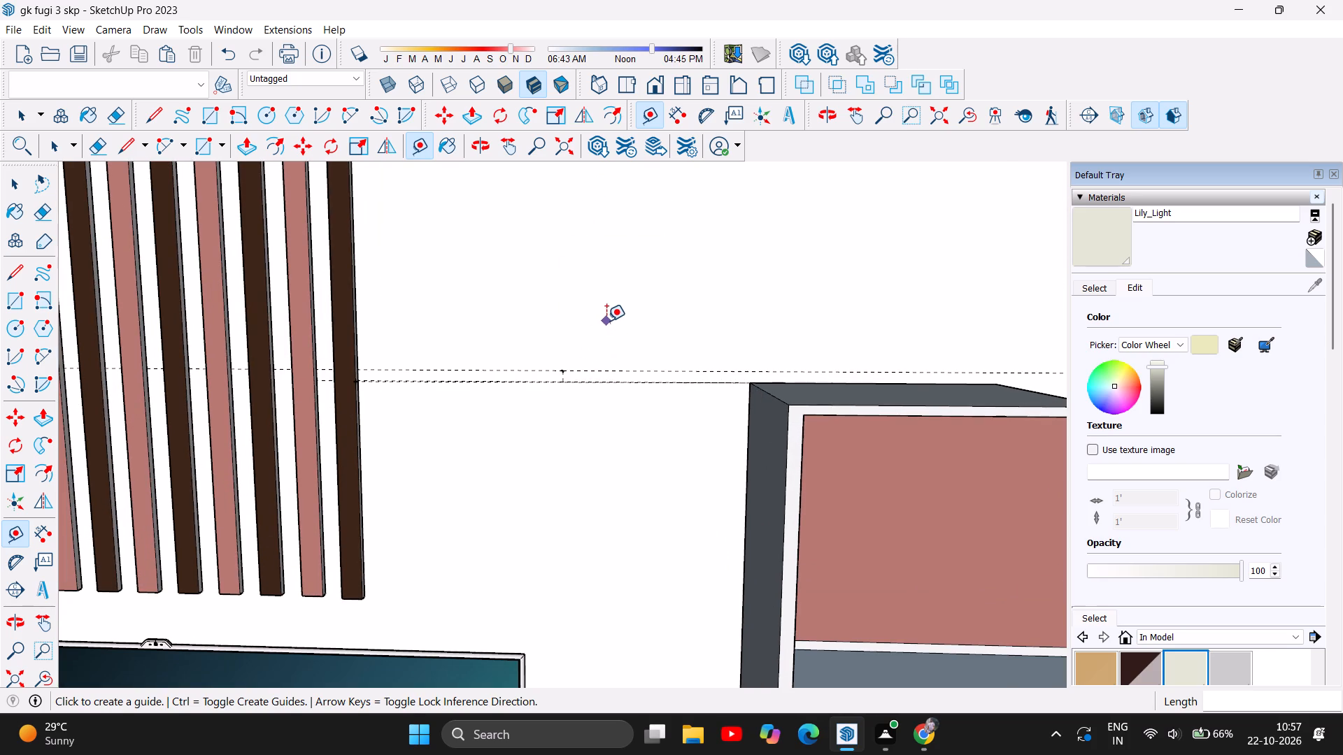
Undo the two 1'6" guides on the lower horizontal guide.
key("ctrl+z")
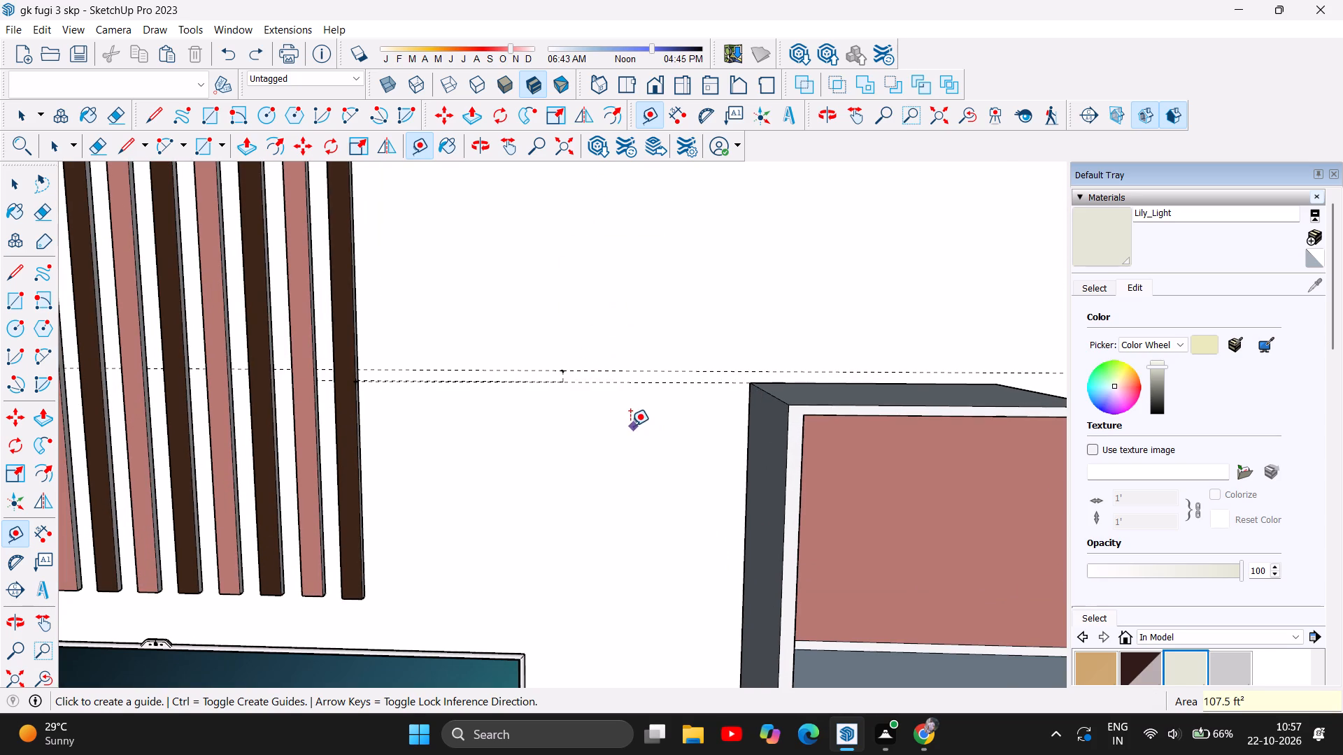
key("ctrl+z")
Place a guide point 1' along the upper horizontal guide, from the top of the short vertical guide towards the cabinet.
scroll(571, 383, "up", 4)
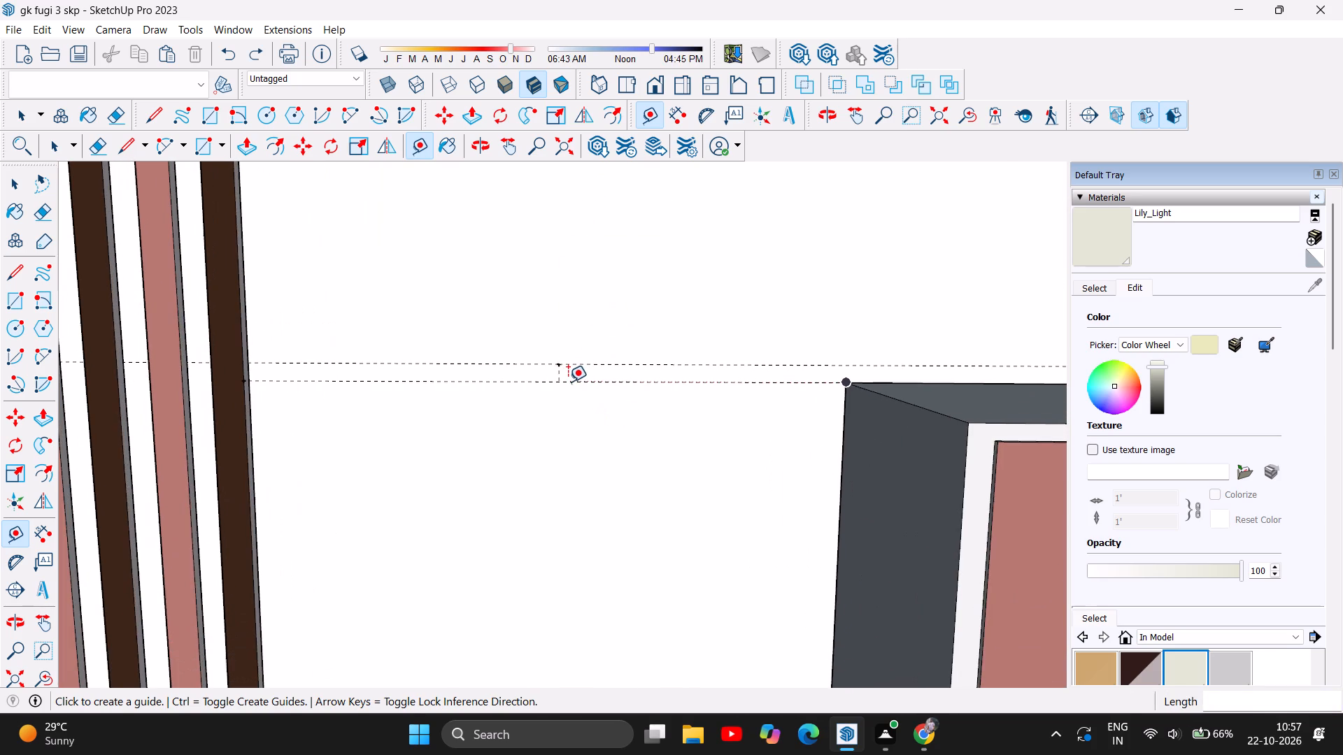
left_click(556, 365)
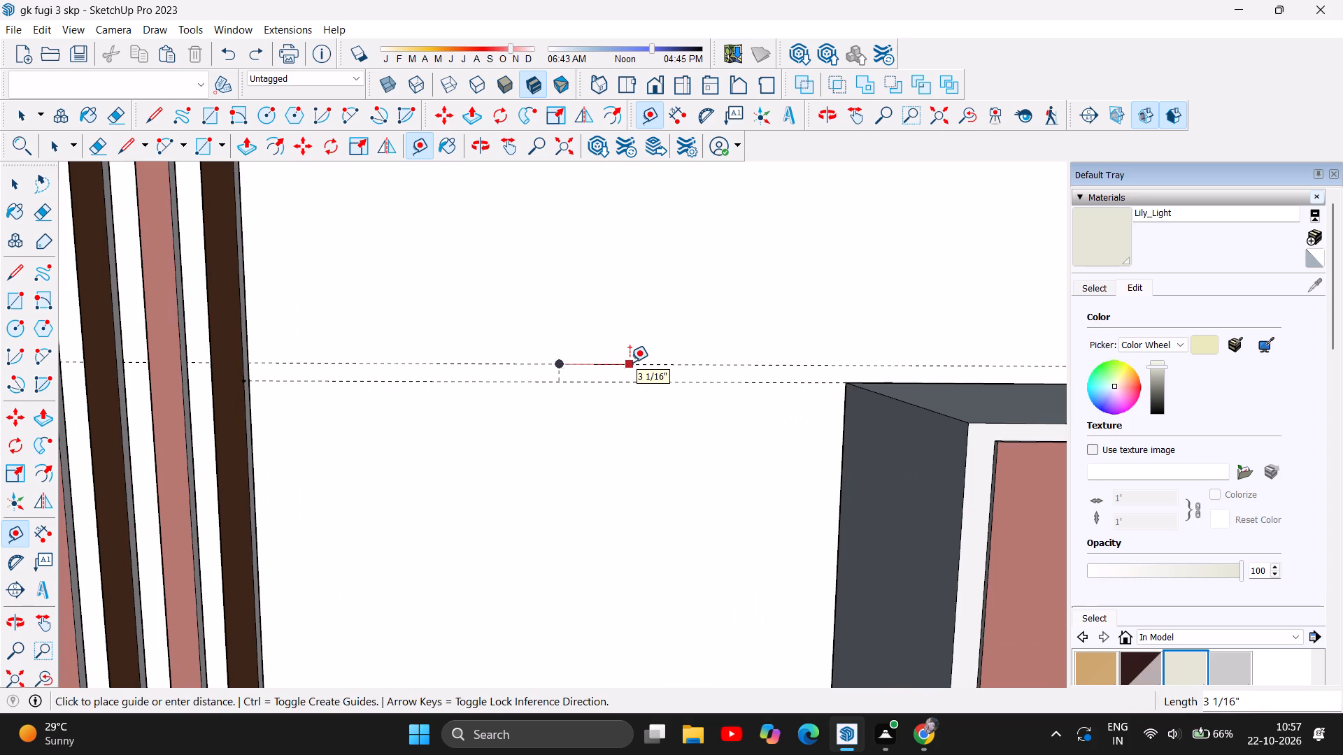
type("1'")
key("Return")
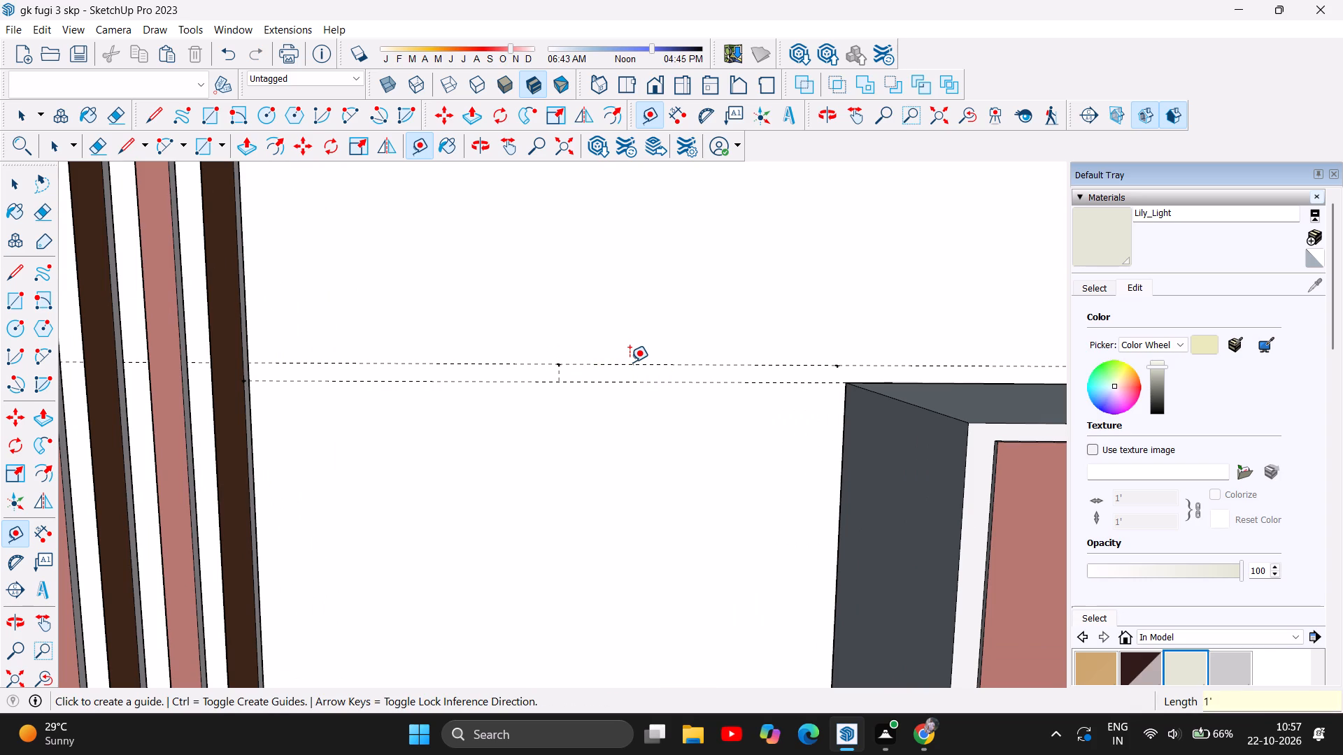
Replace the 1' guide point with guide points 6" to either side of the short vertical guide, along the upper horizontal guide.
key("ctrl+z")
left_click(556, 364)
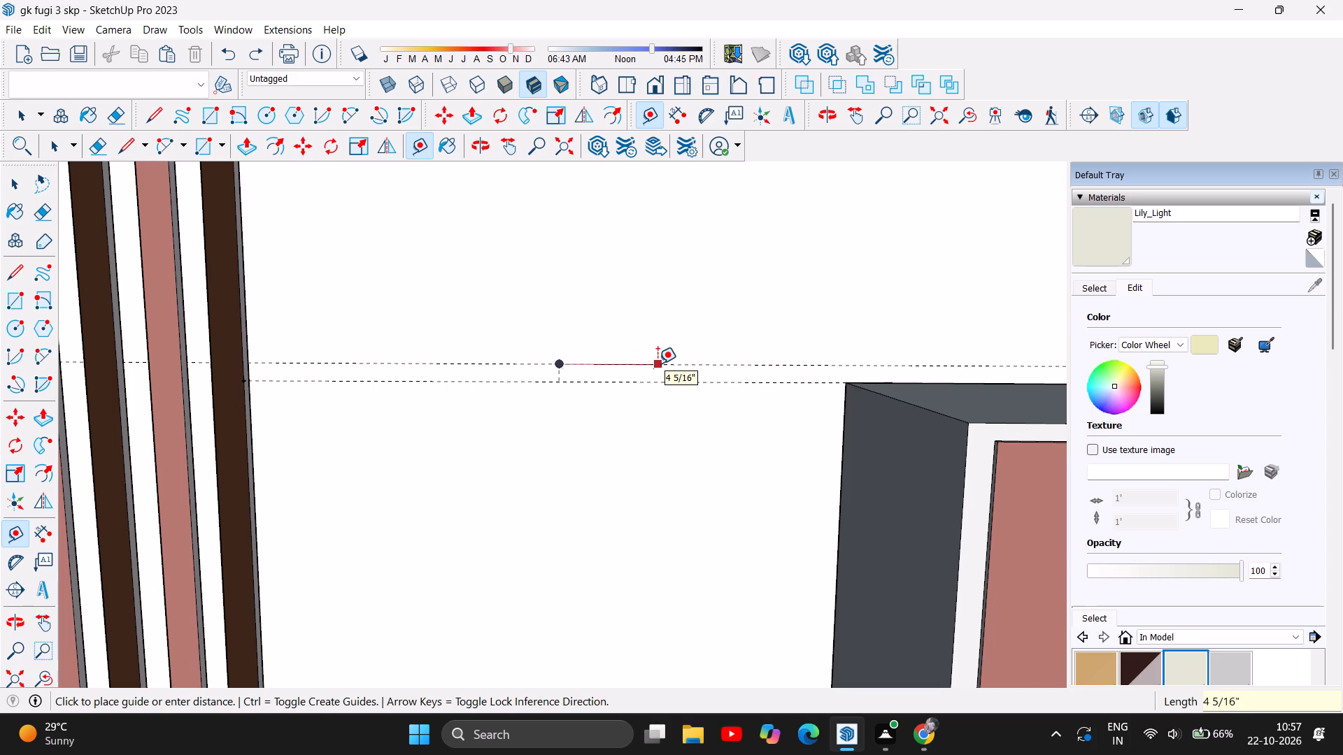
key("6")
key("Return")
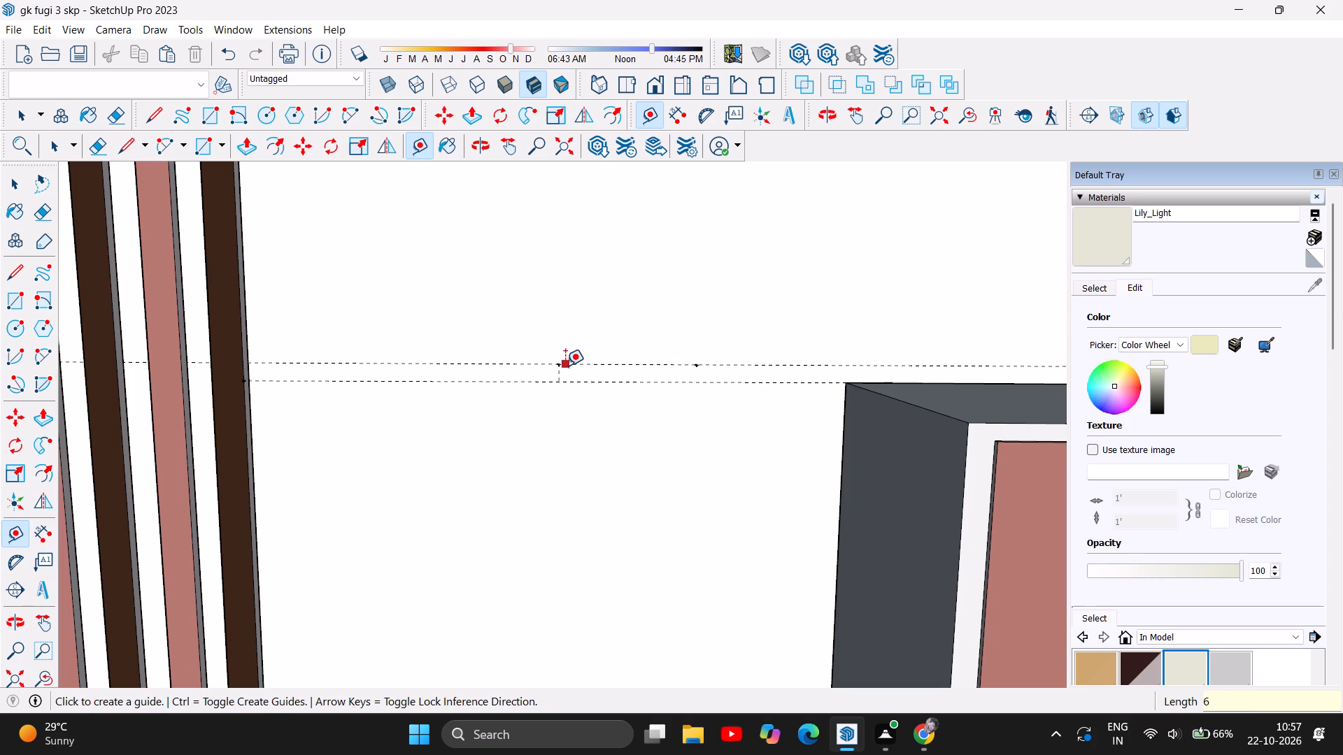
left_click(556, 364)
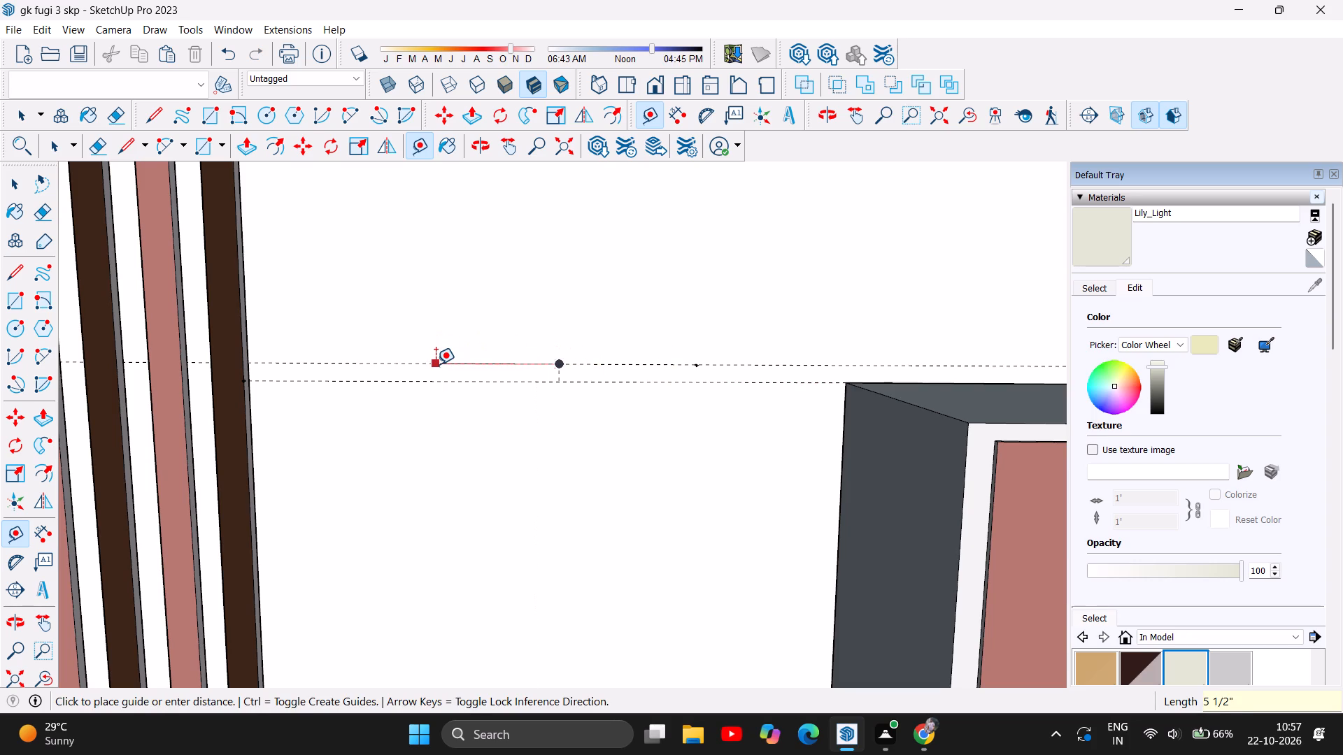
key("6")
key("Return")
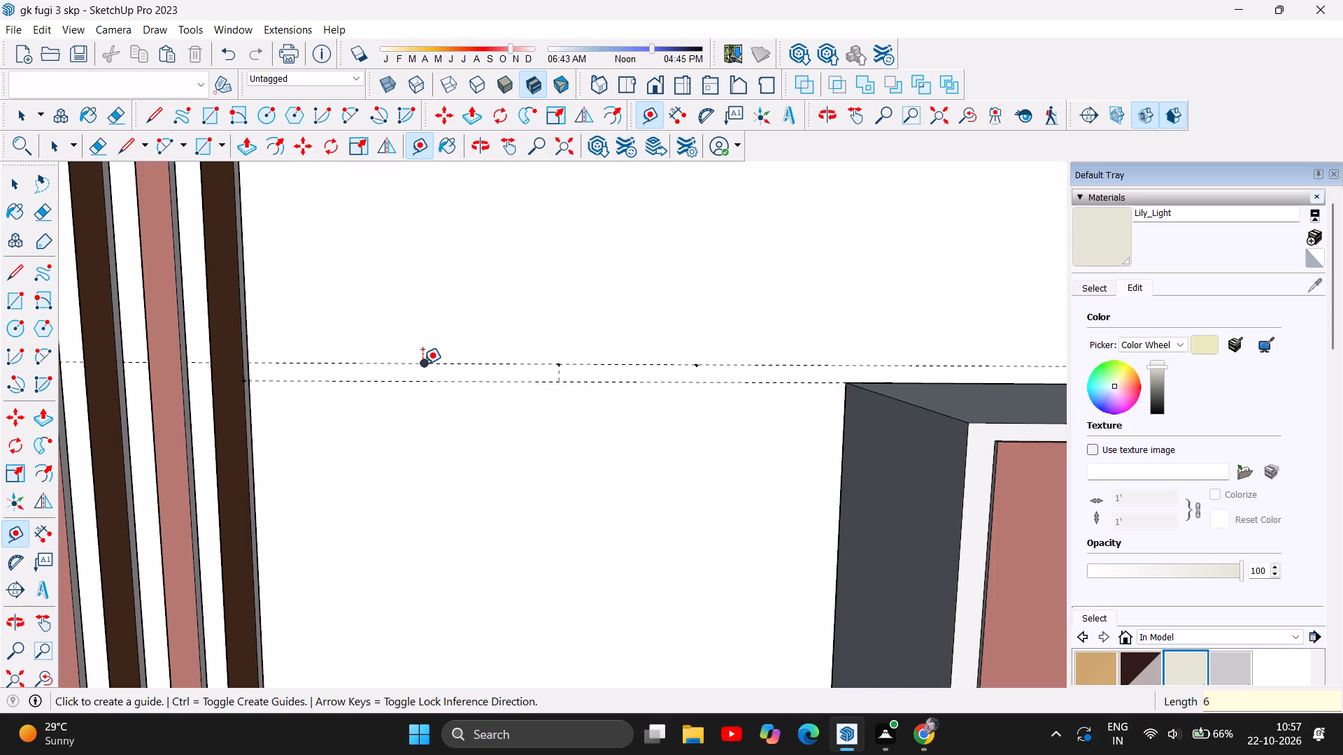
left_click(422, 364)
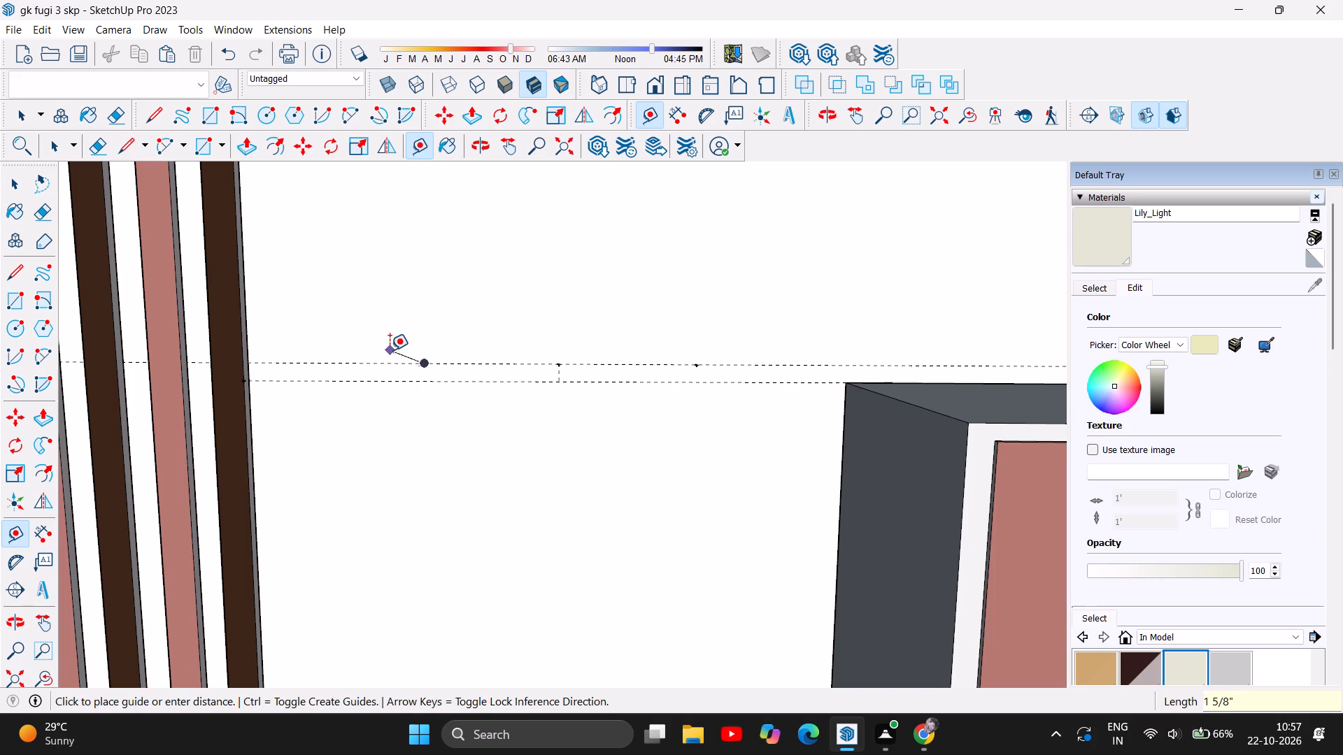
key("Escape")
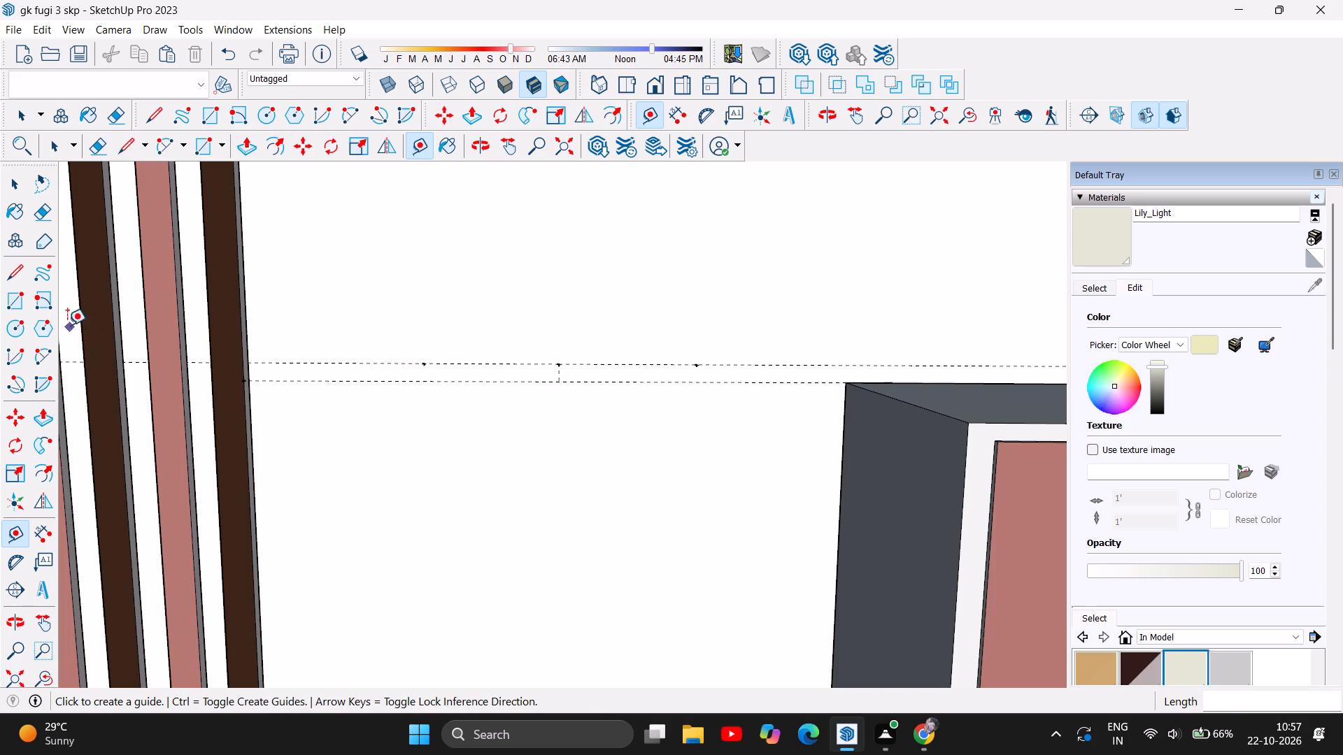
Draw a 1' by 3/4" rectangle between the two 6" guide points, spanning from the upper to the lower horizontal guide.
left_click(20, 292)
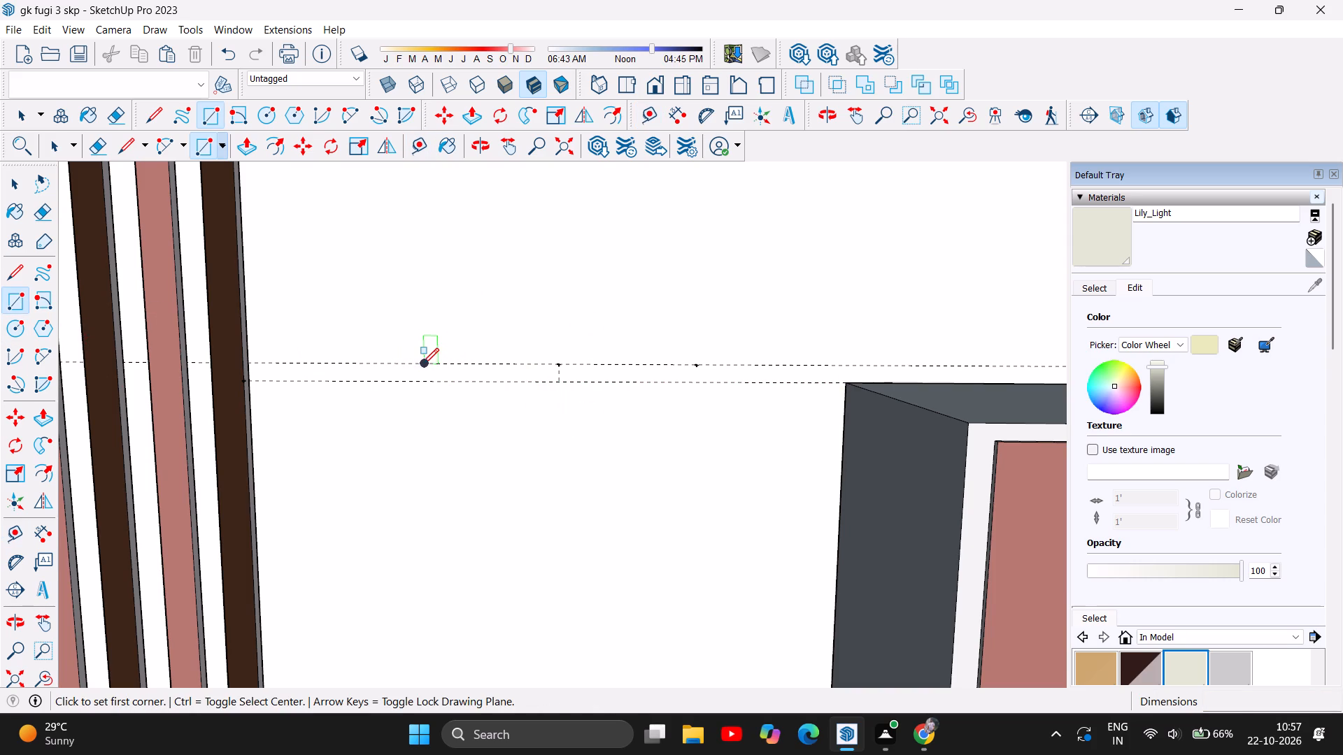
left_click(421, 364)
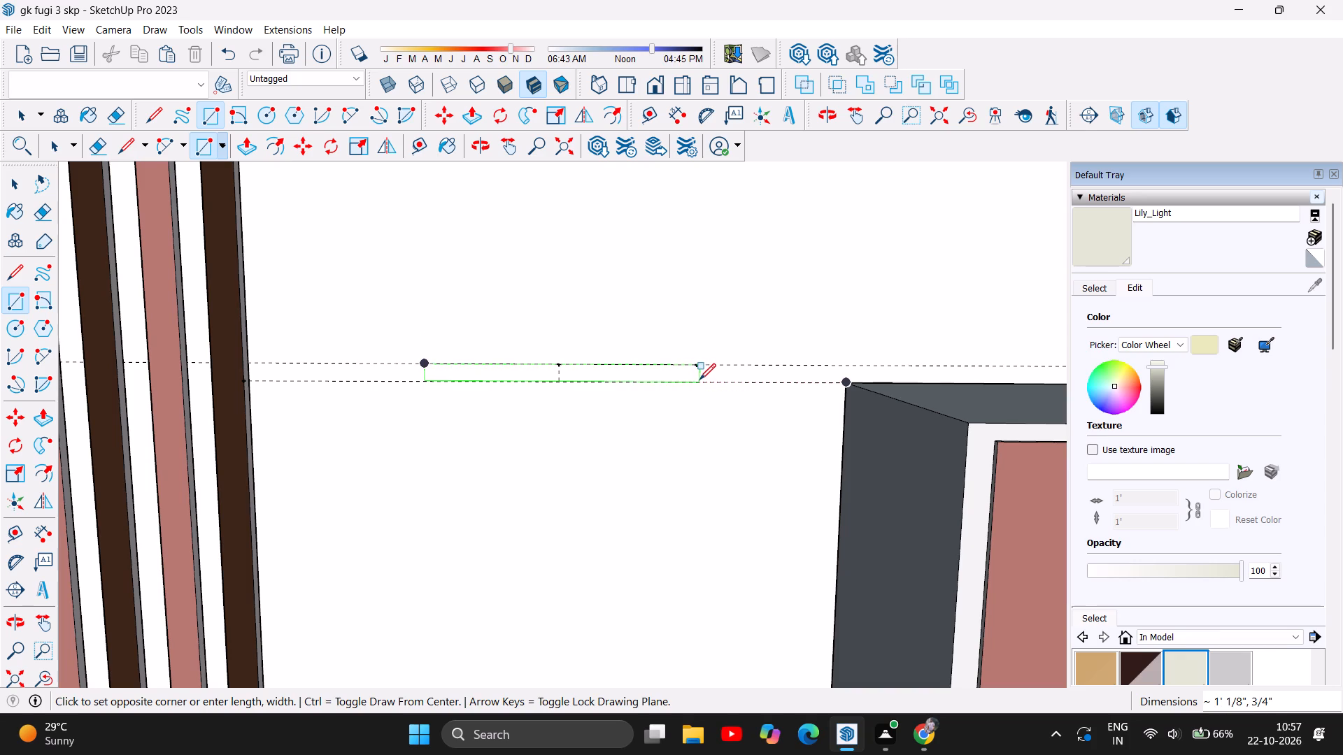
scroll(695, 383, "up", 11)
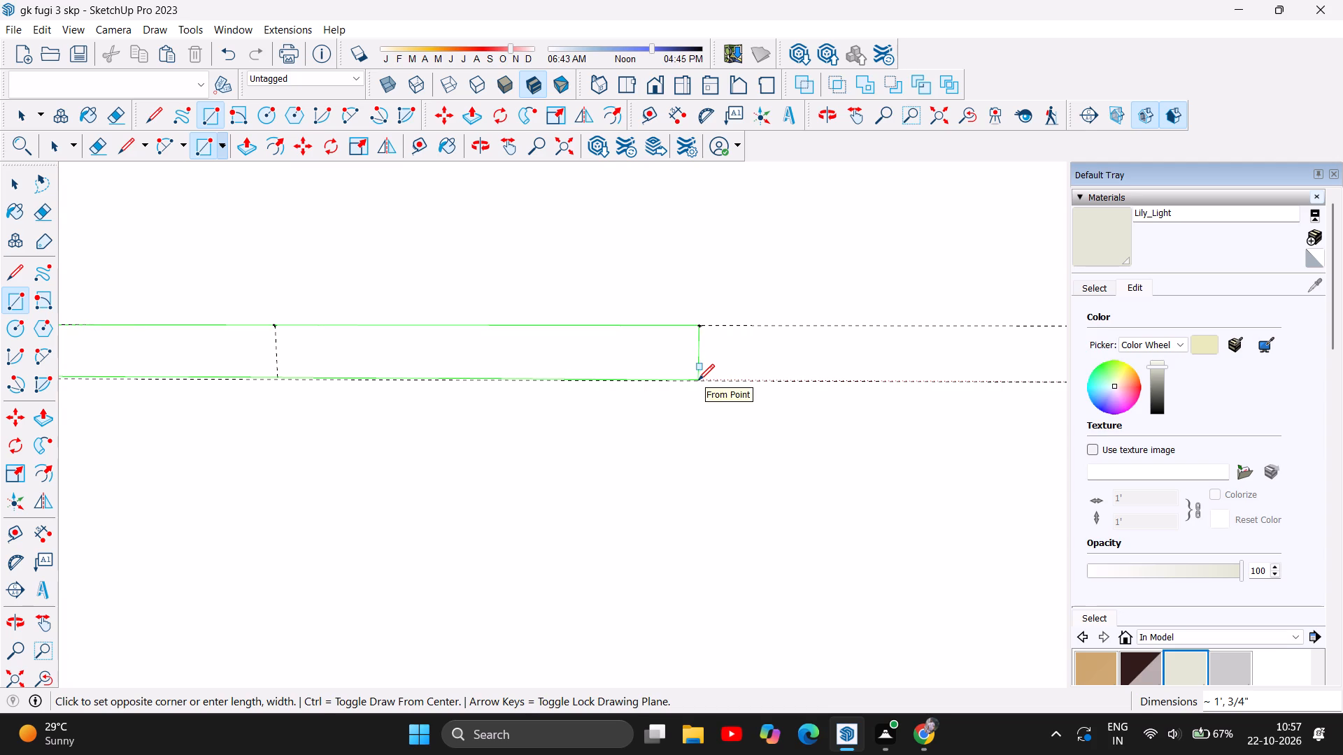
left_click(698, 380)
Examine how the 1' rectangle's length fits the wall space between the slatted panel and the tall cabinet.
scroll(761, 432, "down", 12)
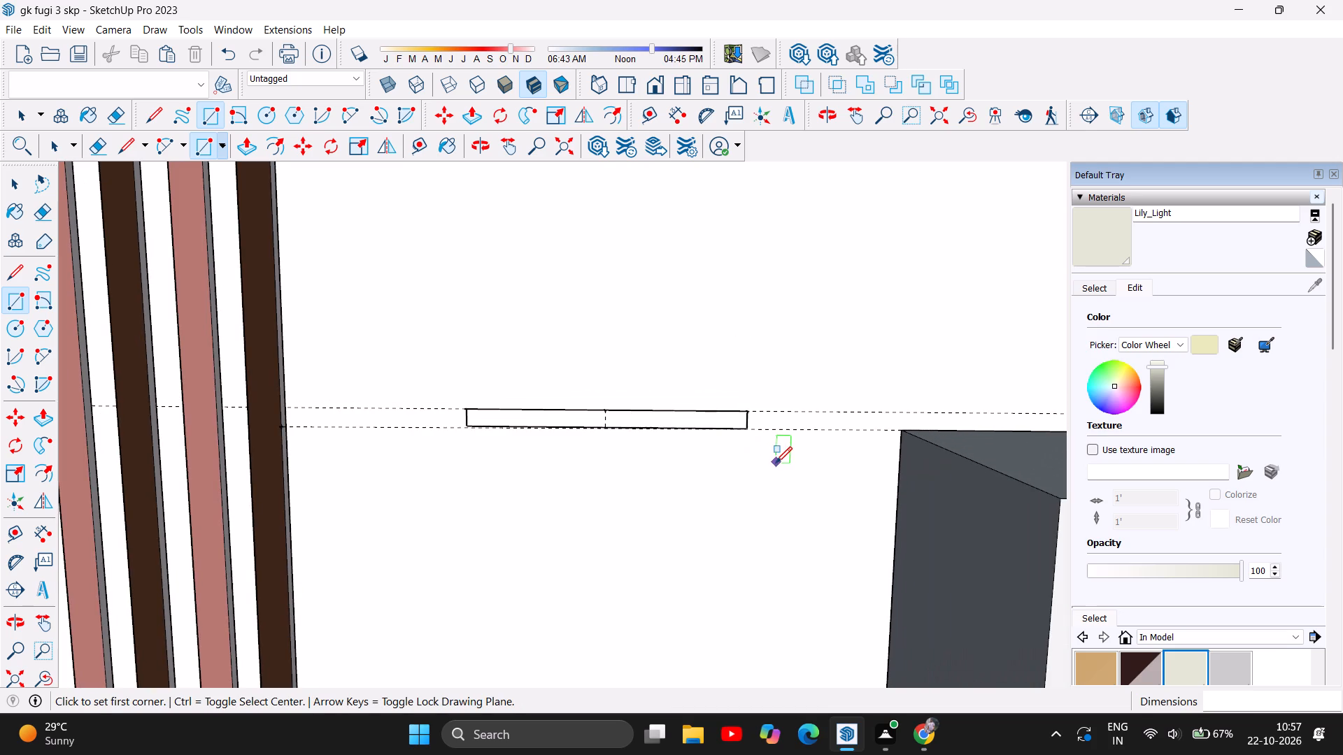
scroll(560, 367, "down", 13)
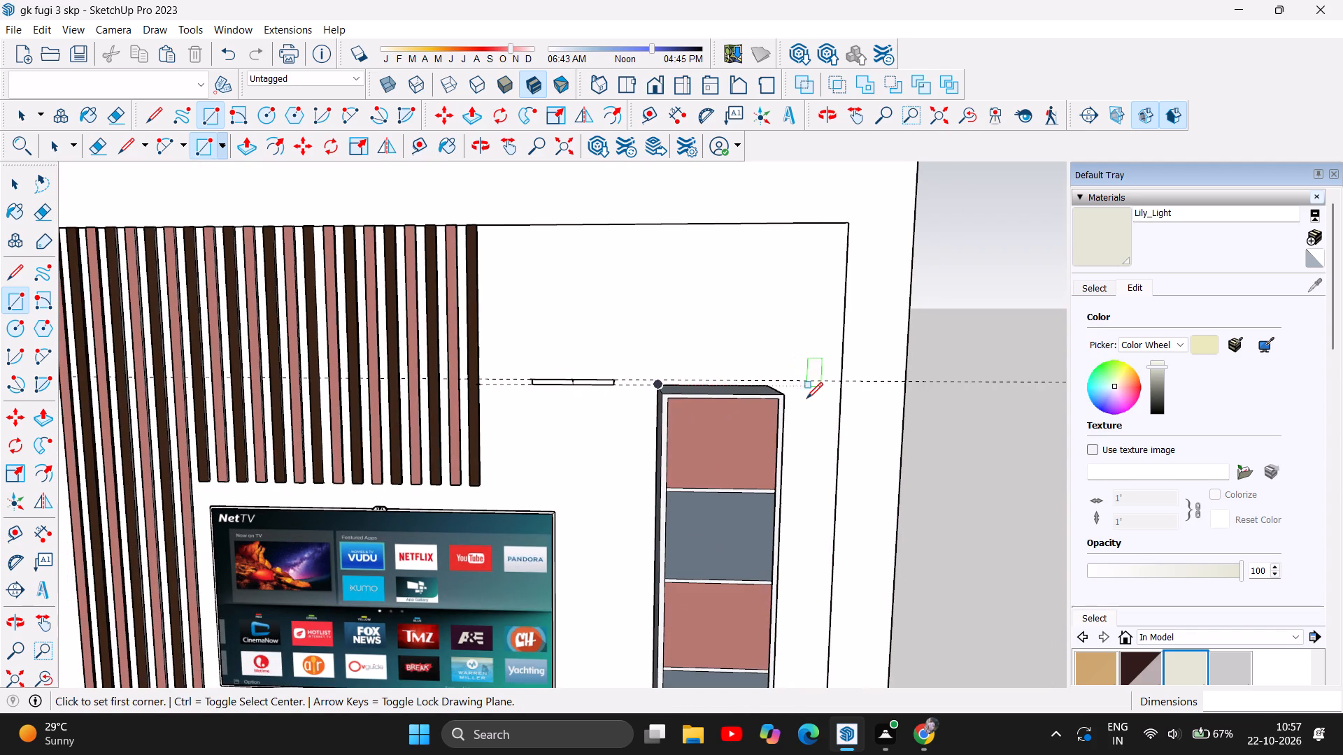
scroll(577, 435, "up", 5)
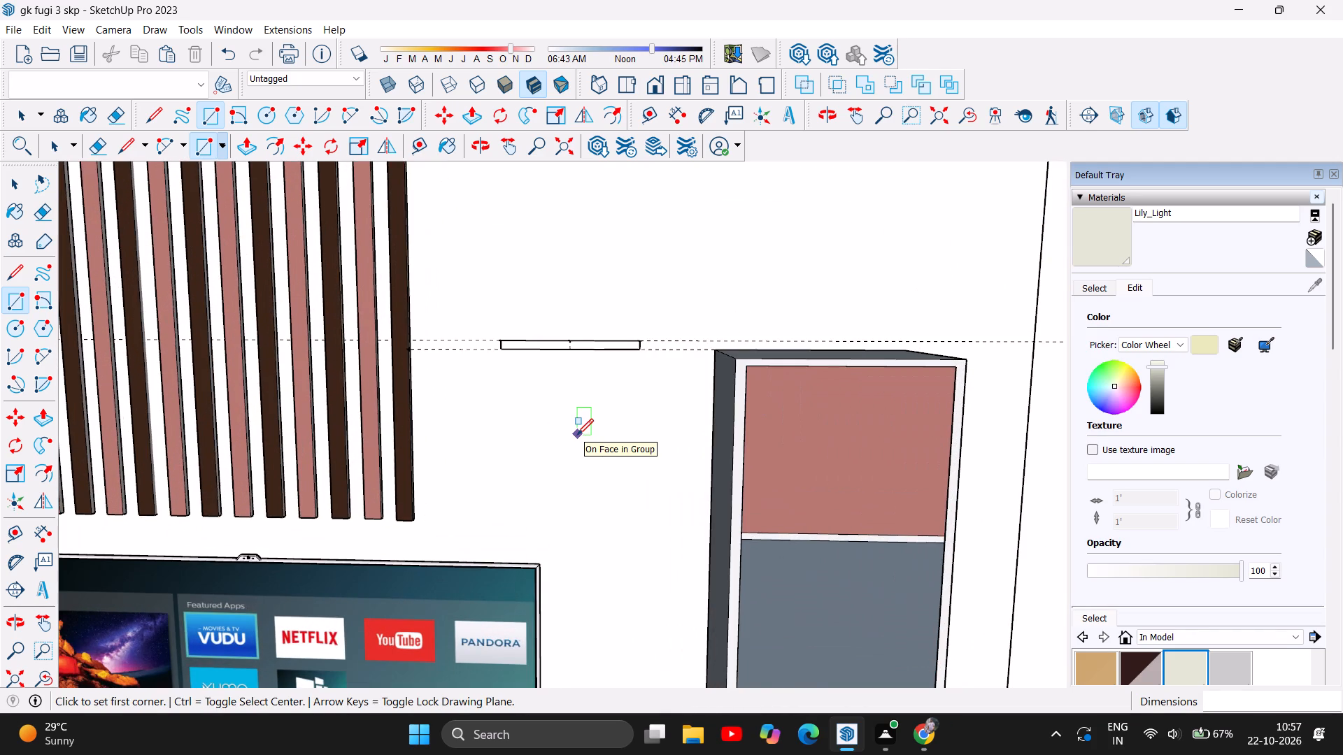
scroll(577, 435, "up", 3)
scroll(588, 408, "down", 15)
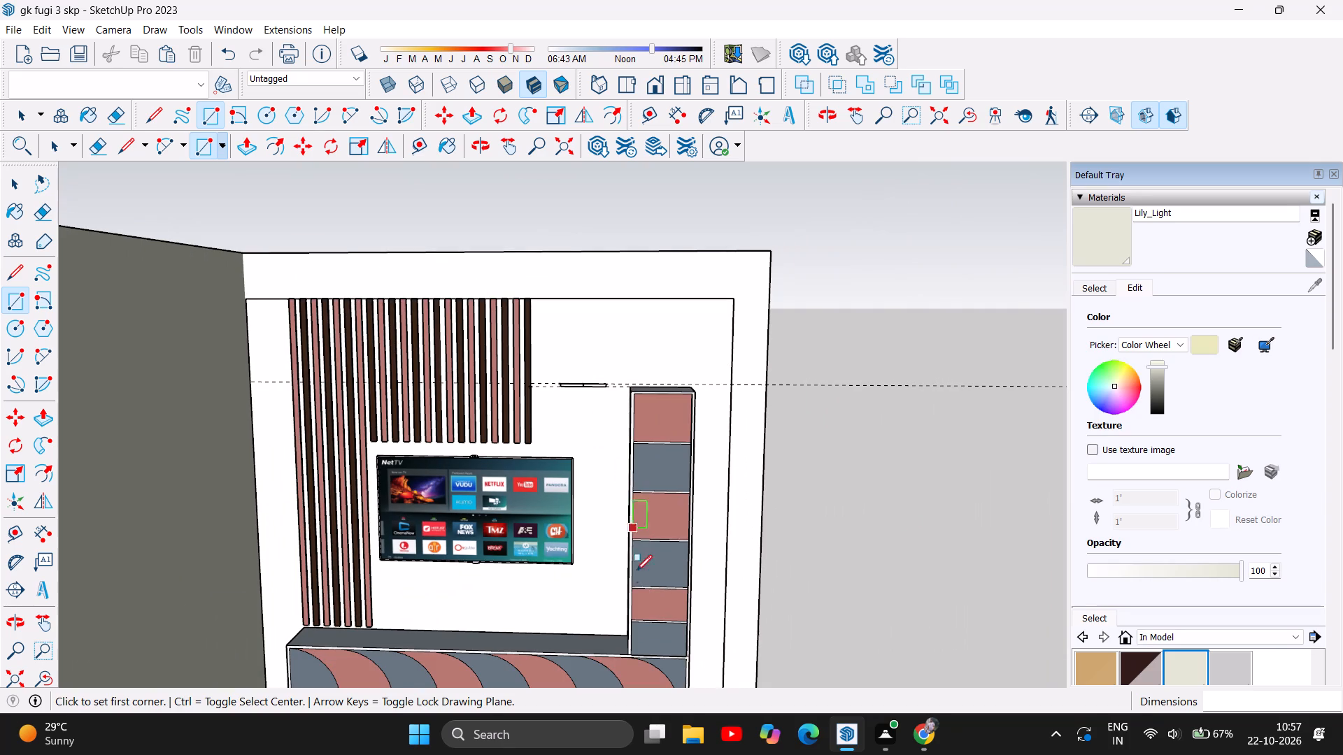
scroll(583, 621, "down", 4)
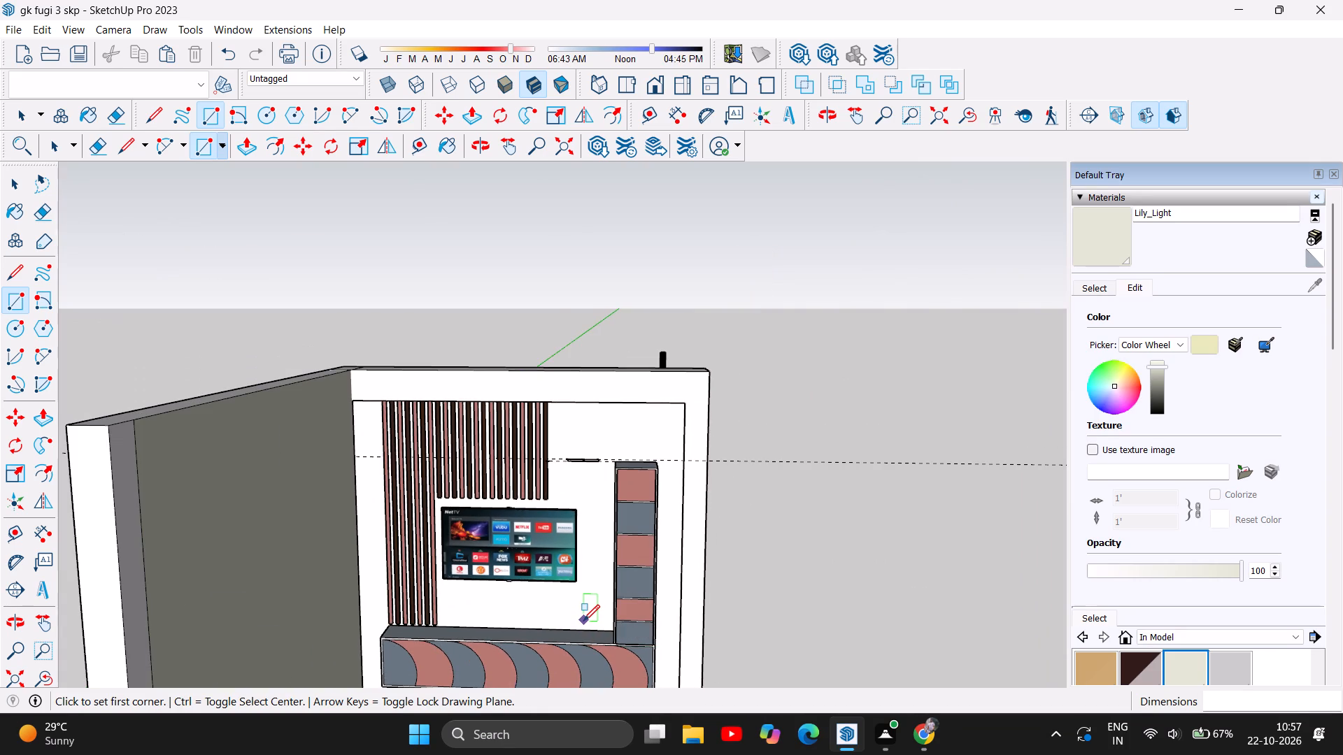
scroll(588, 484, "up", 11)
scroll(534, 454, "up", 6)
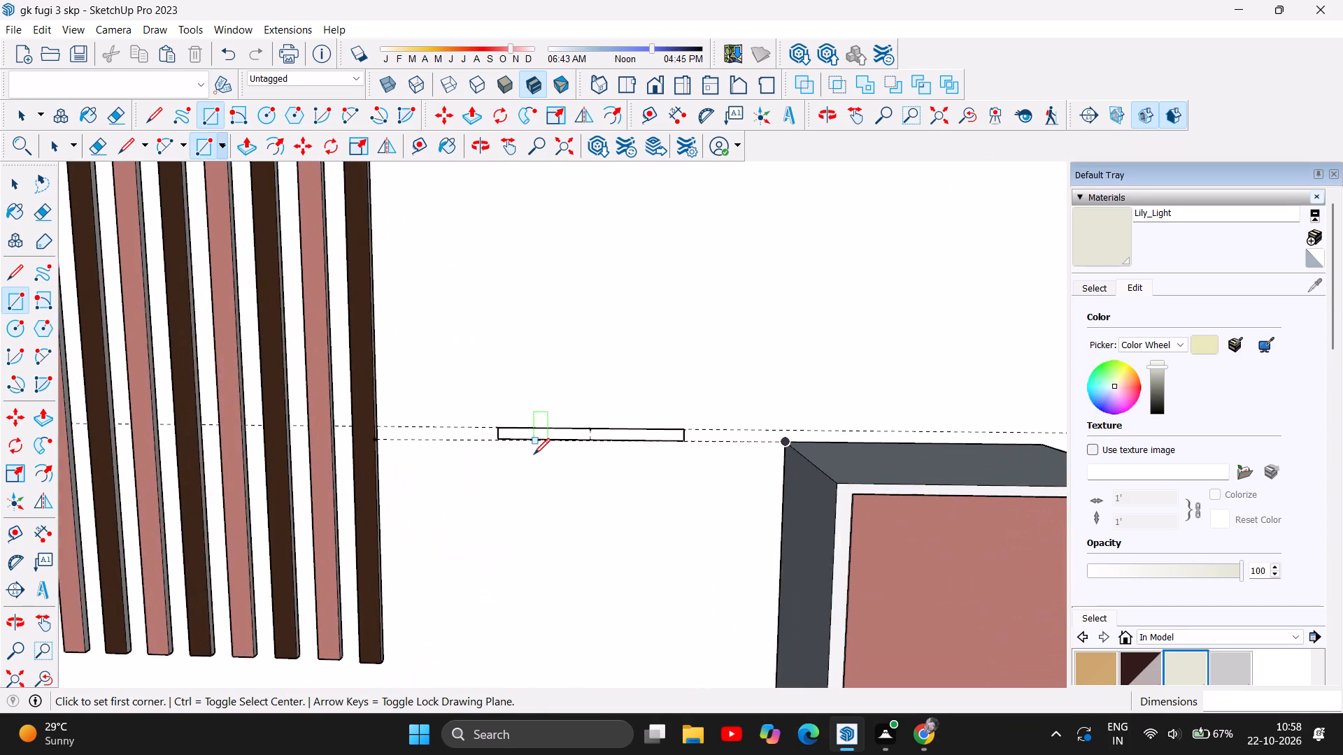
scroll(516, 474, "up", 6)
scroll(516, 475, "down", 5)
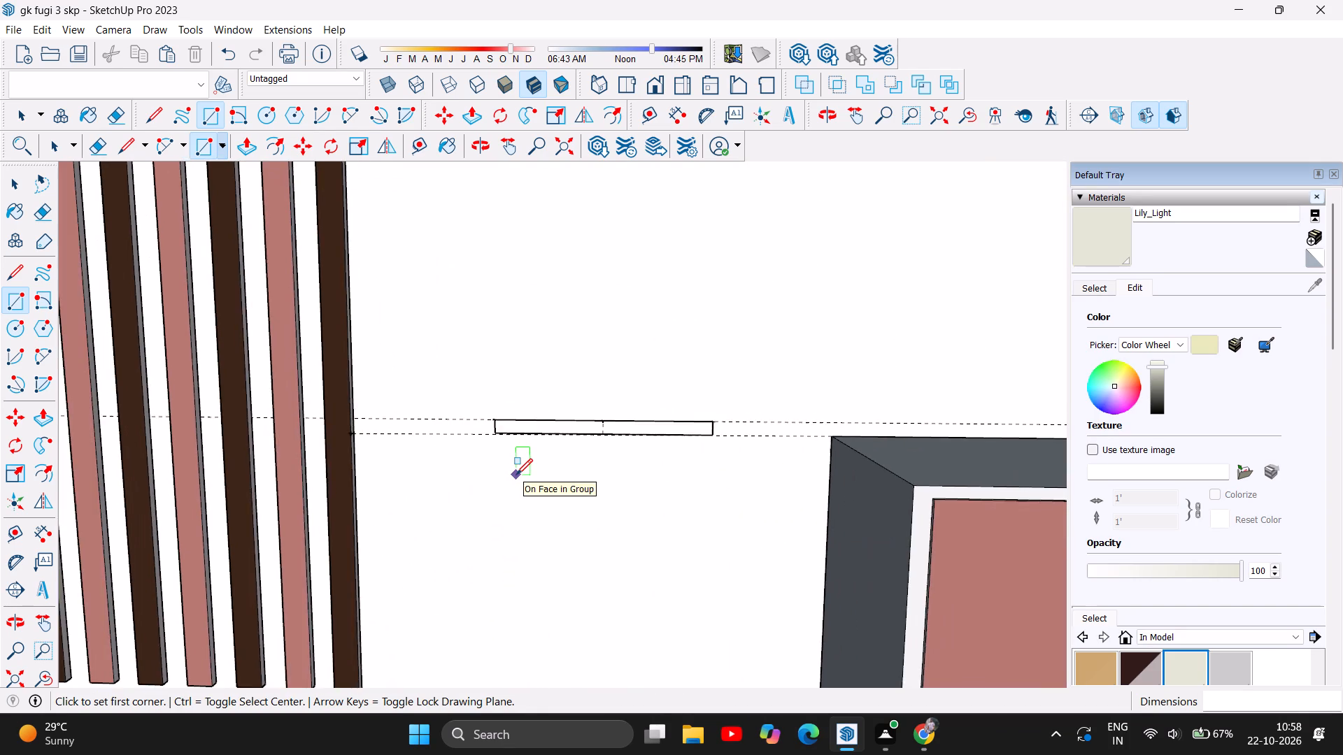
scroll(516, 475, "down", 20)
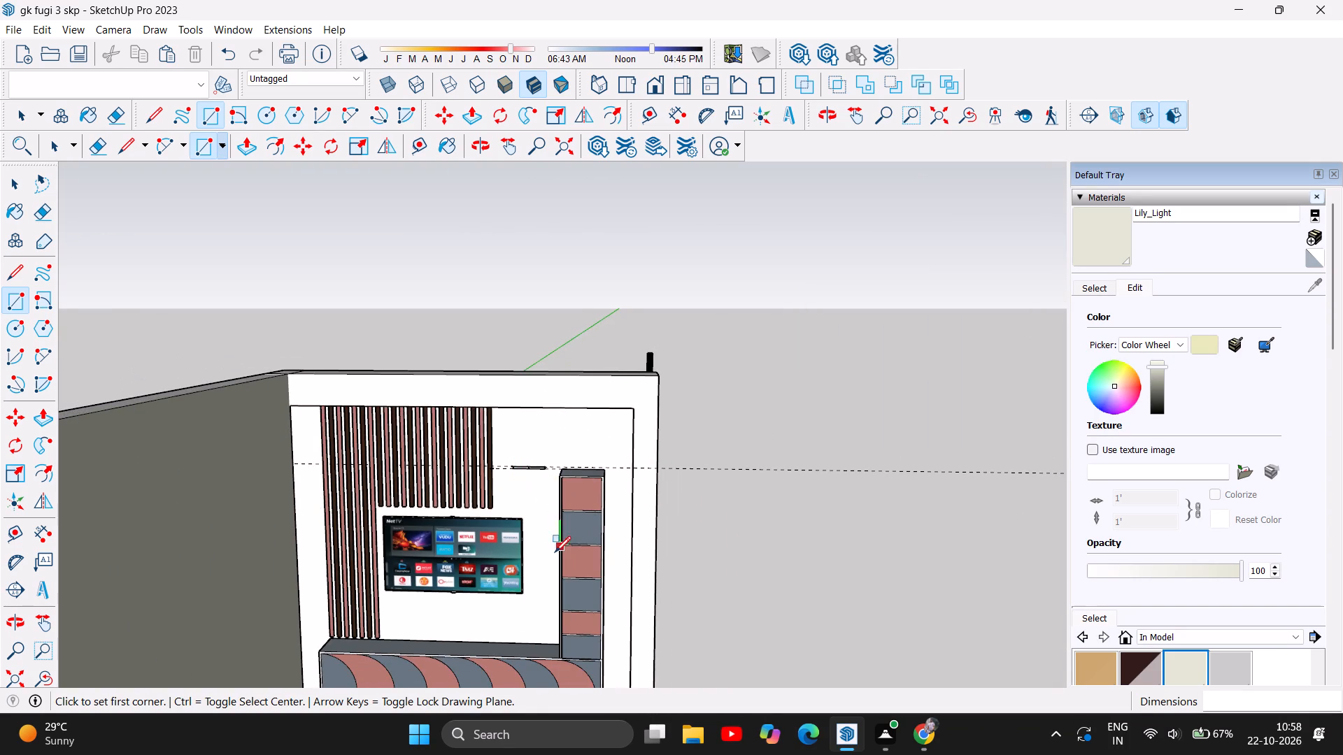
scroll(523, 587, "up", 7)
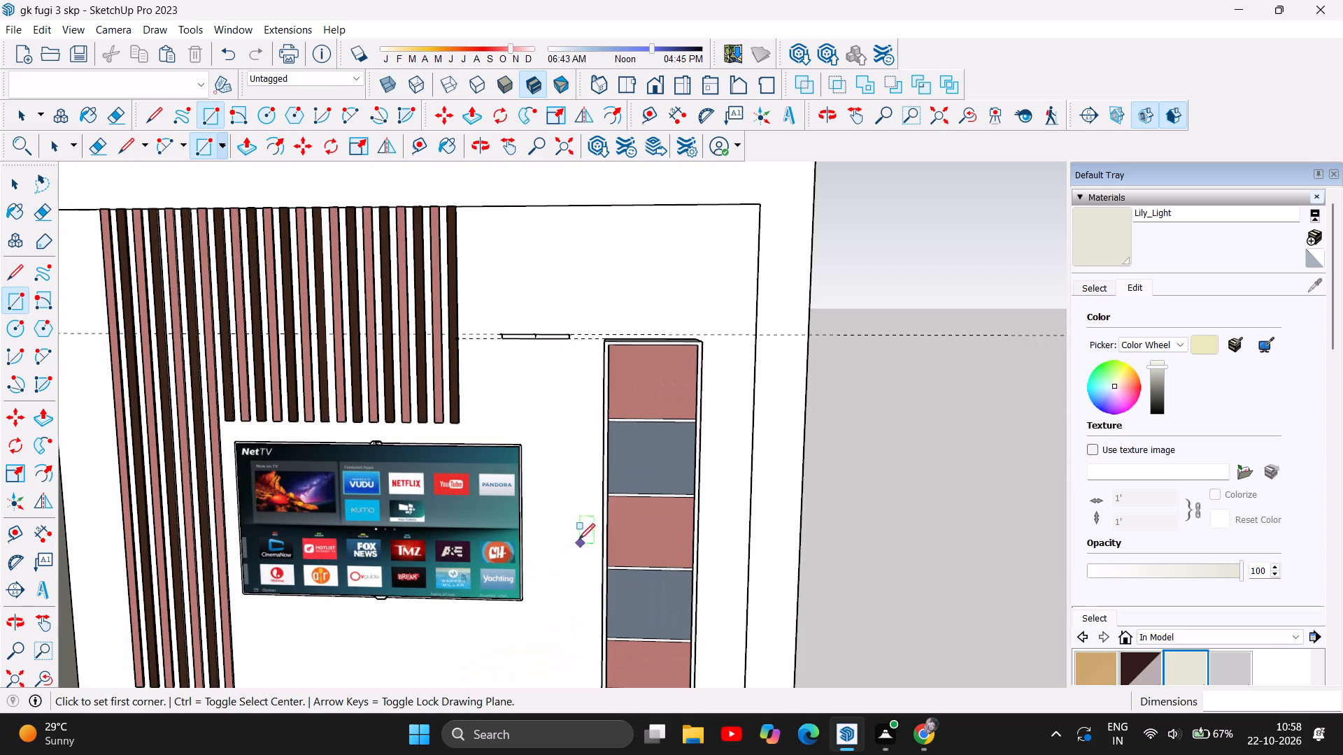
scroll(512, 329, "up", 9)
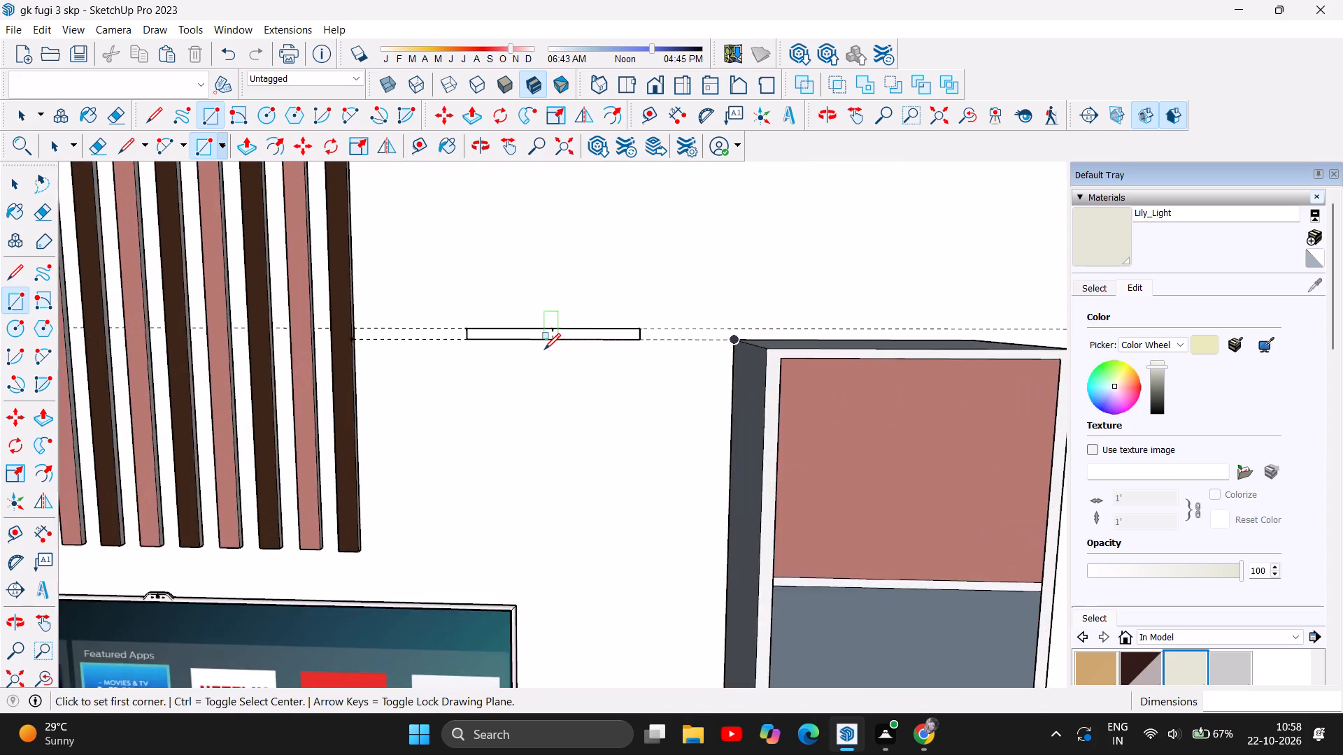
scroll(544, 350, "up", 1)
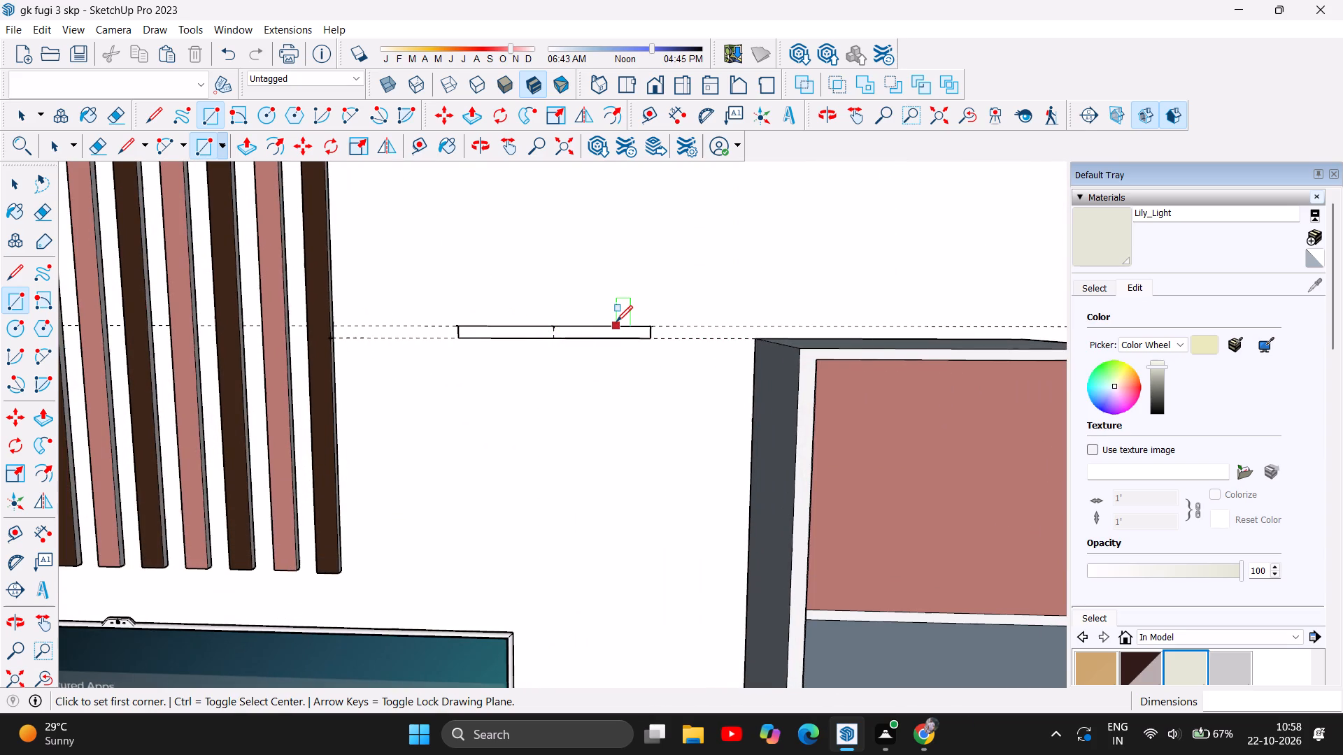
scroll(616, 322, "up", 3)
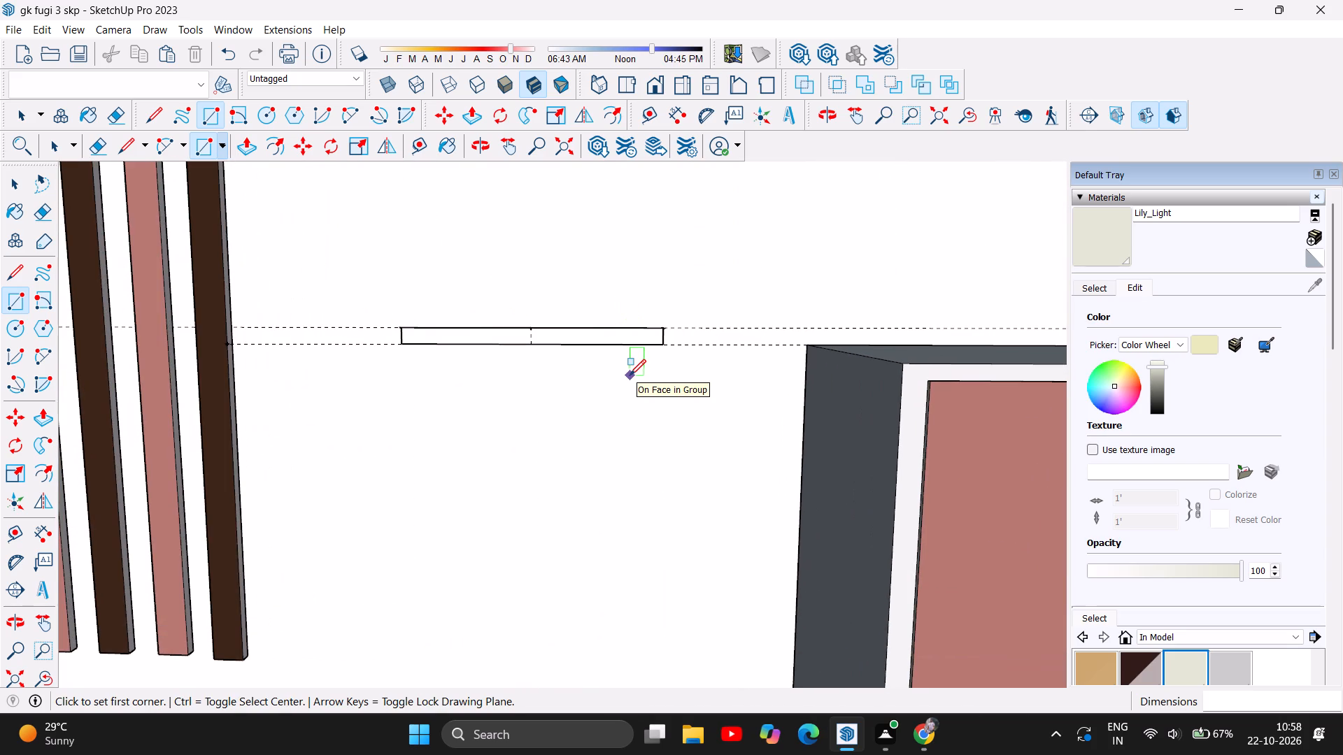
Undo the 1' rectangle and draw a longer one, about 1'10 1/4" by 3/4", between the horizontal guides from near the slats to near the cabinet.
key("ctrl+z")
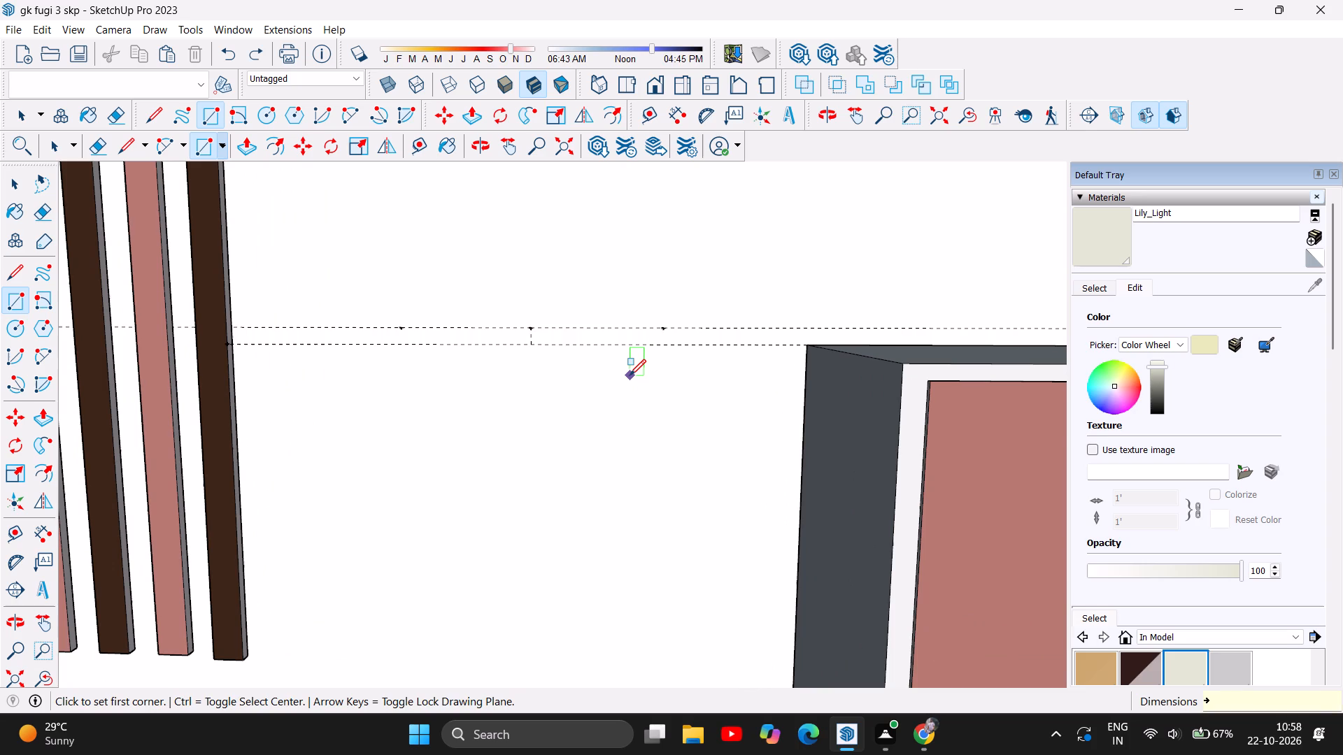
left_click(271, 326)
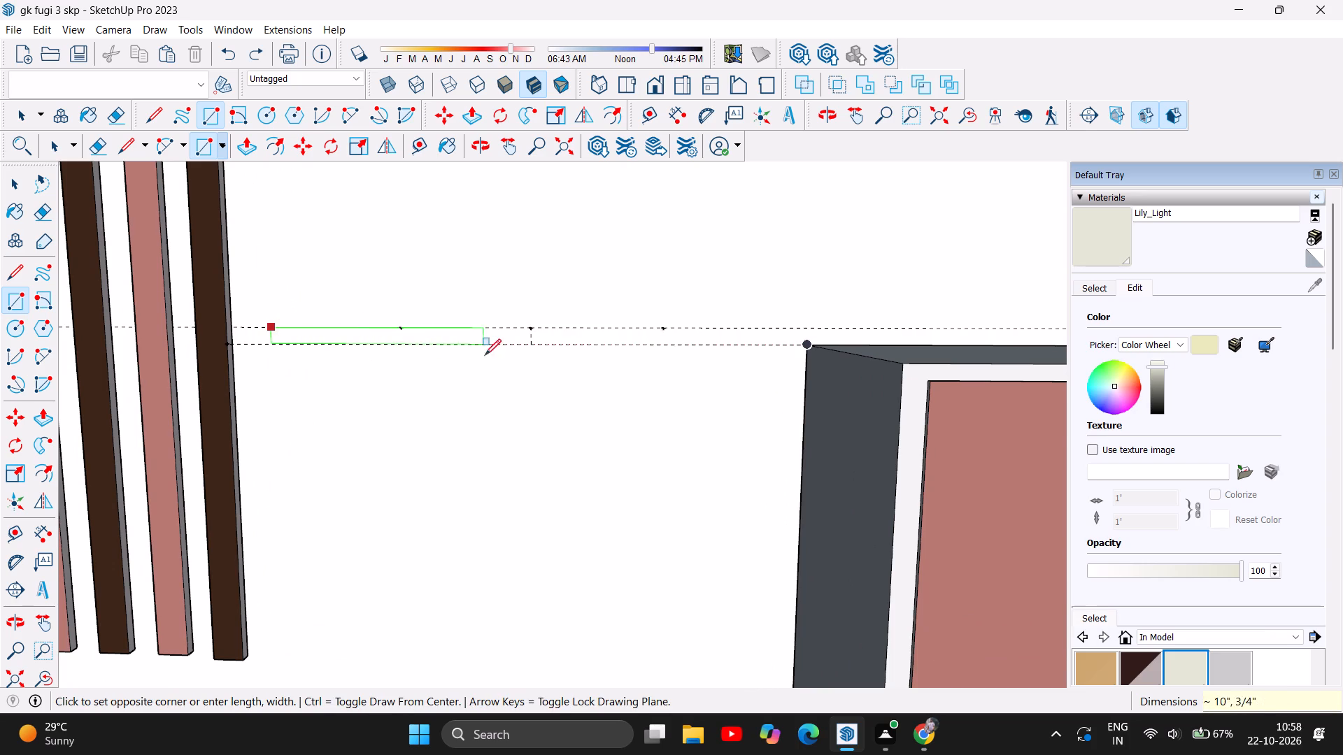
left_click(755, 350)
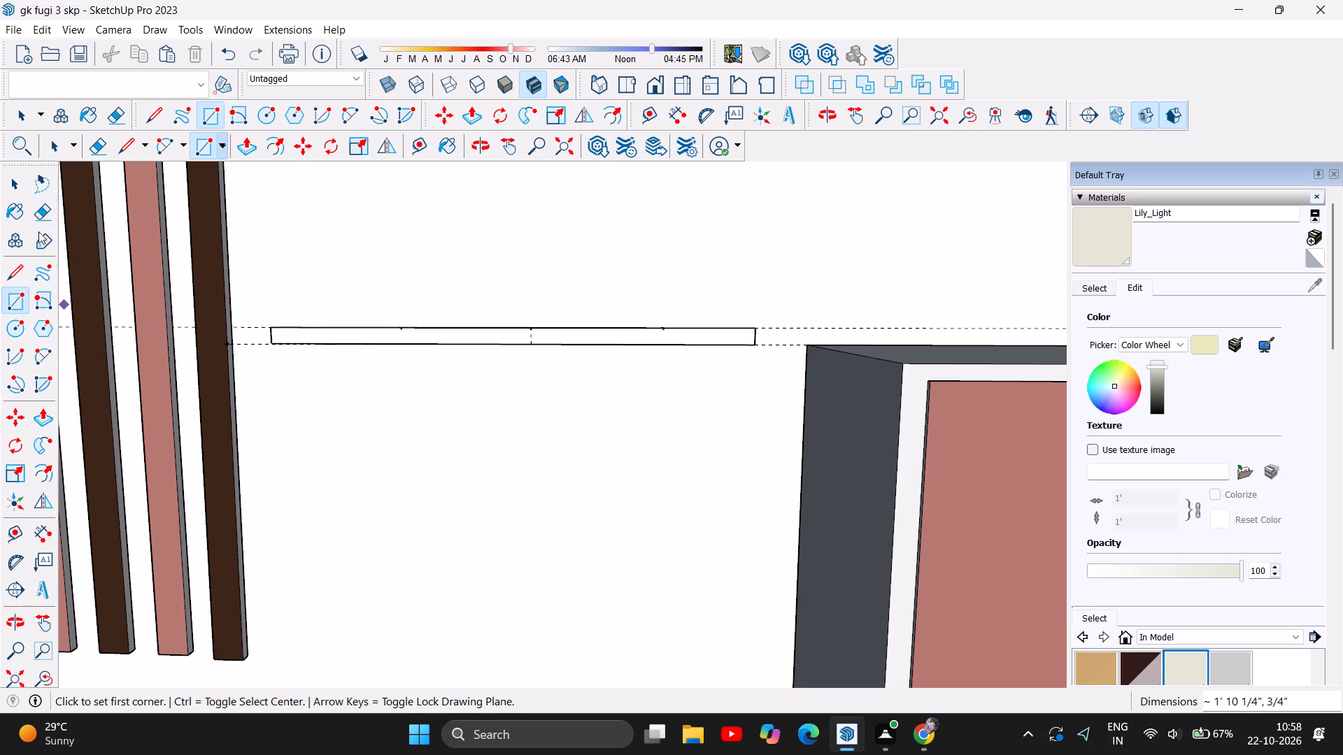
Delete all the construction guides in the model.
left_click(17, 178)
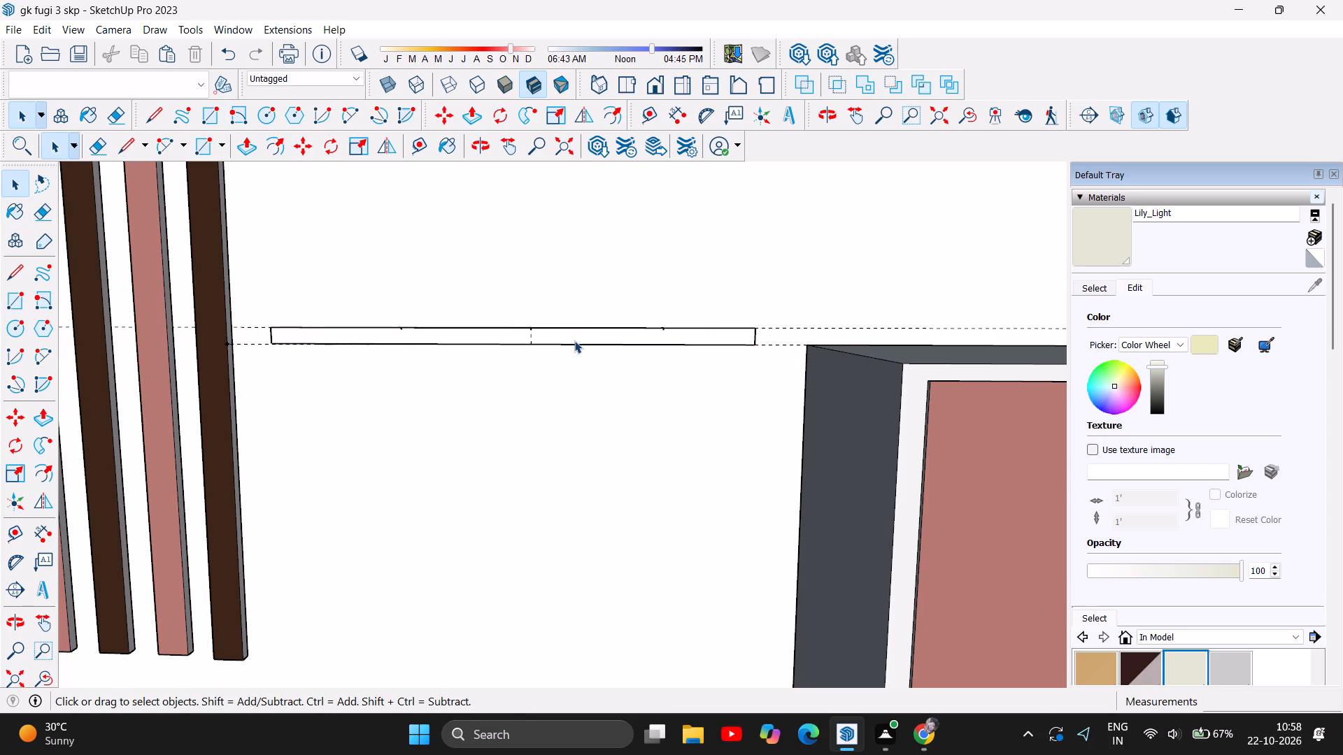
left_click(43, 32)
left_click(69, 178)
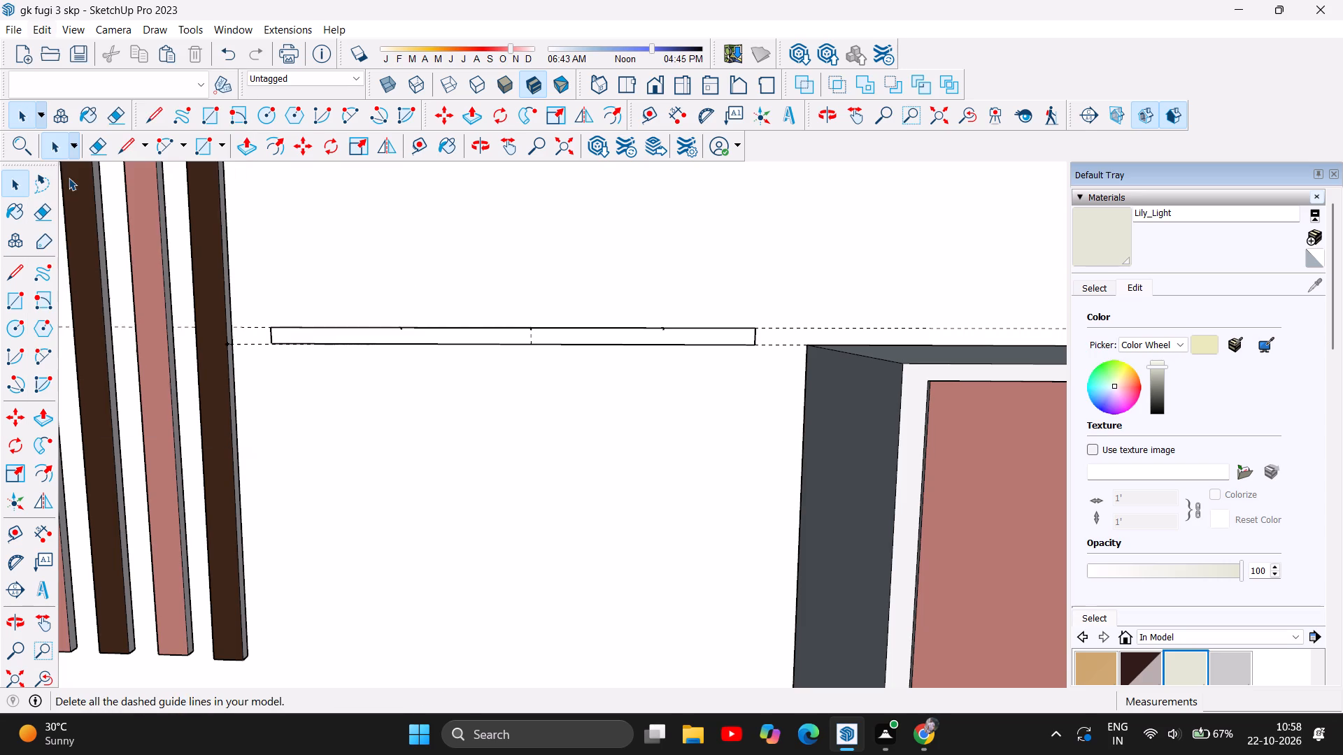
Push/Pull the thin rectangle 5" out from the wall to form a shelf.
scroll(570, 379, "down", 6)
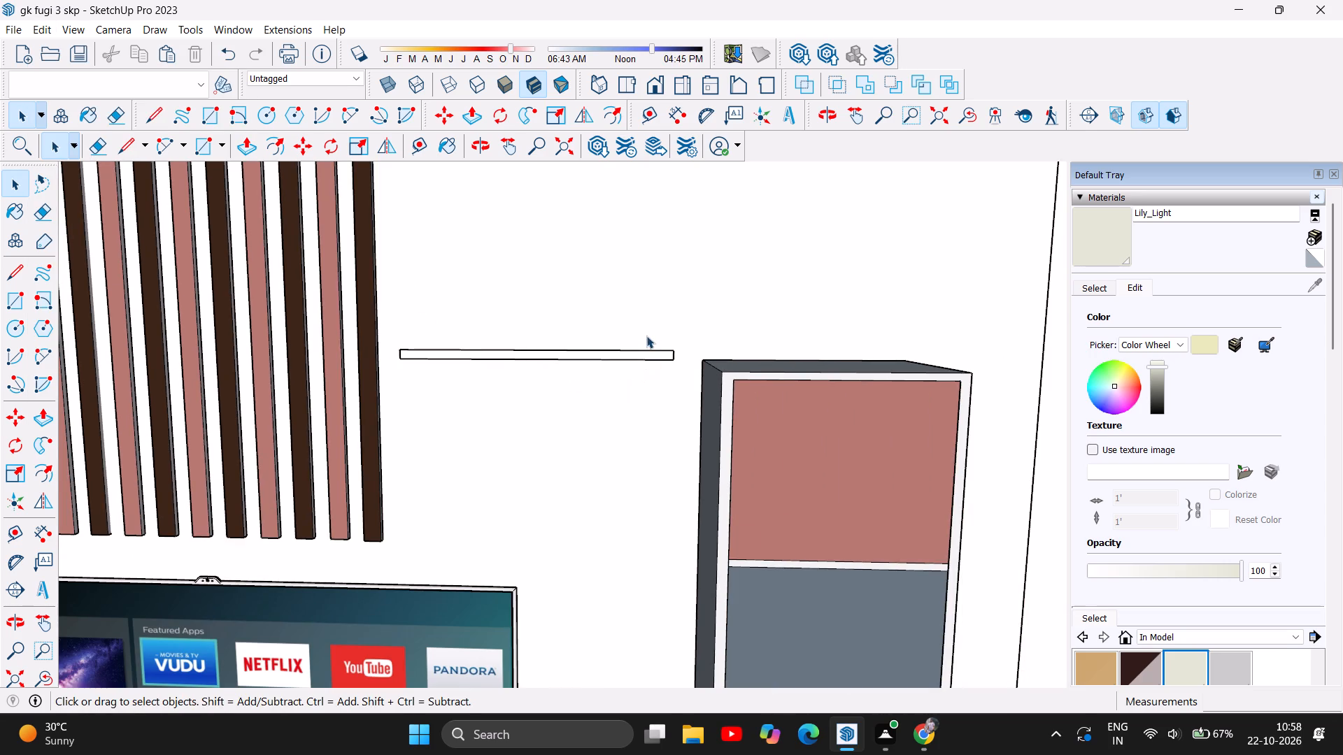
scroll(641, 327, "down", 7)
scroll(658, 436, "down", 6)
scroll(588, 372, "up", 5)
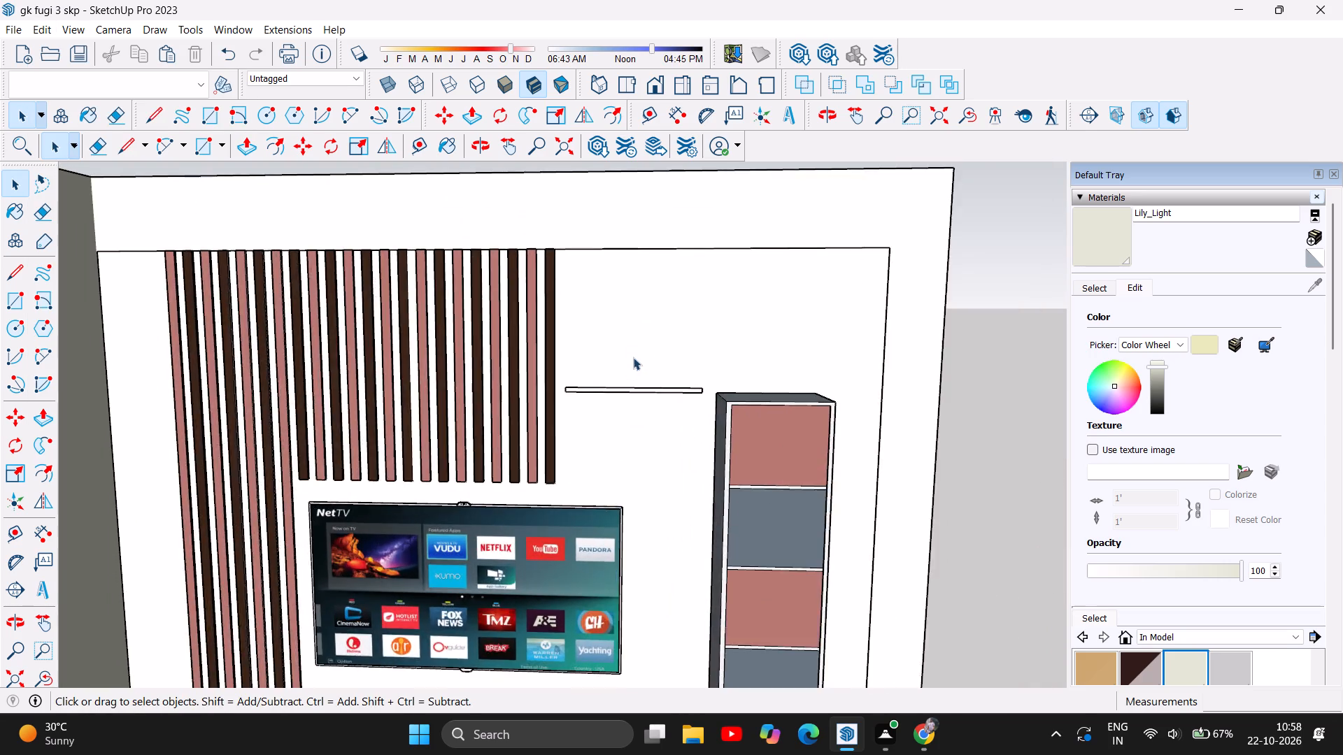
scroll(637, 348, "up", 11)
scroll(630, 438, "up", 5)
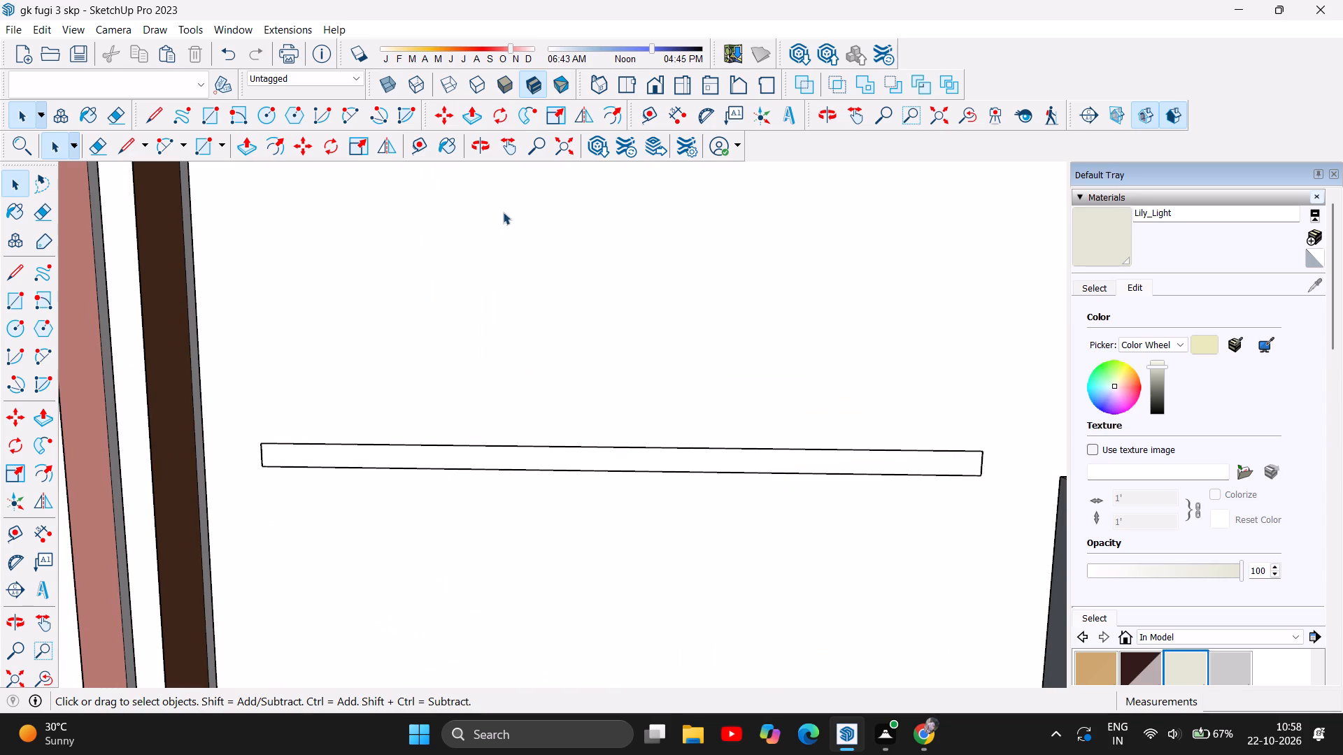
left_click(241, 148)
left_click(406, 454)
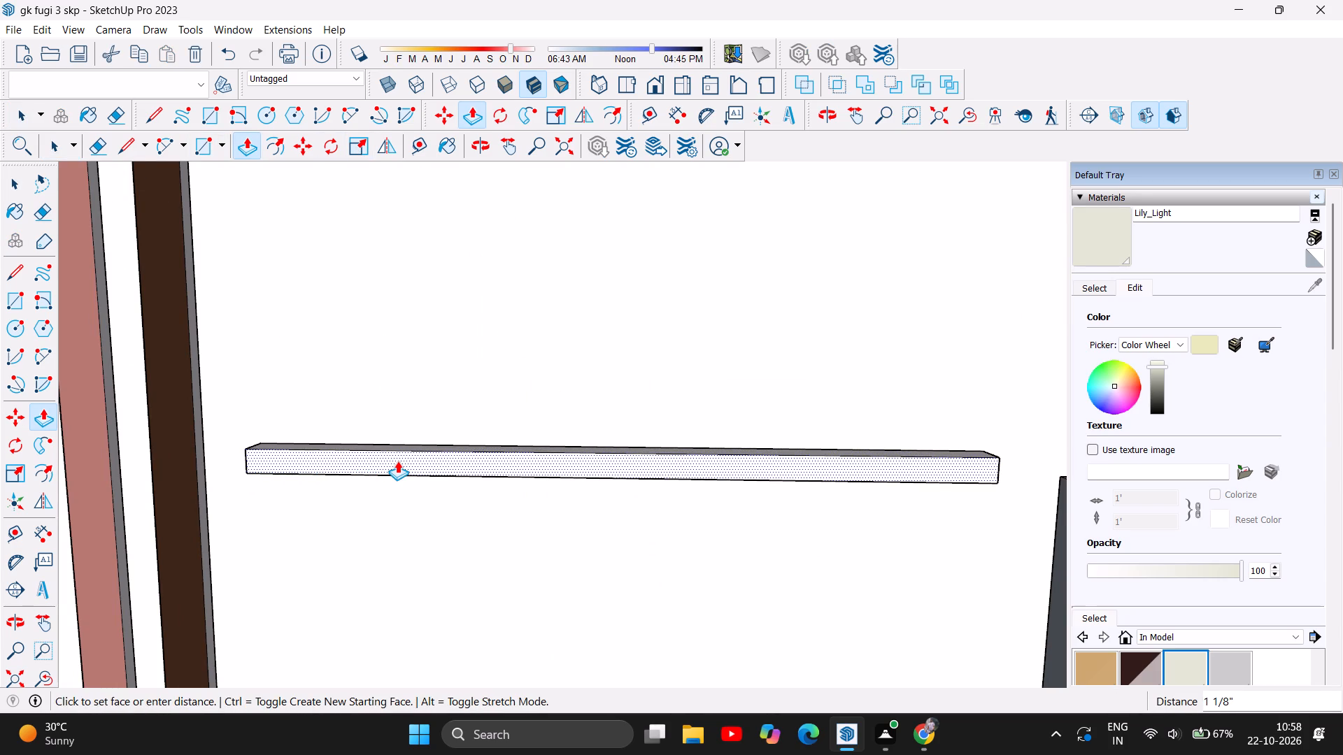
key("5")
key("Return")
Examine the new shelf in relation to the whole TV wall.
scroll(550, 454, "down", 6)
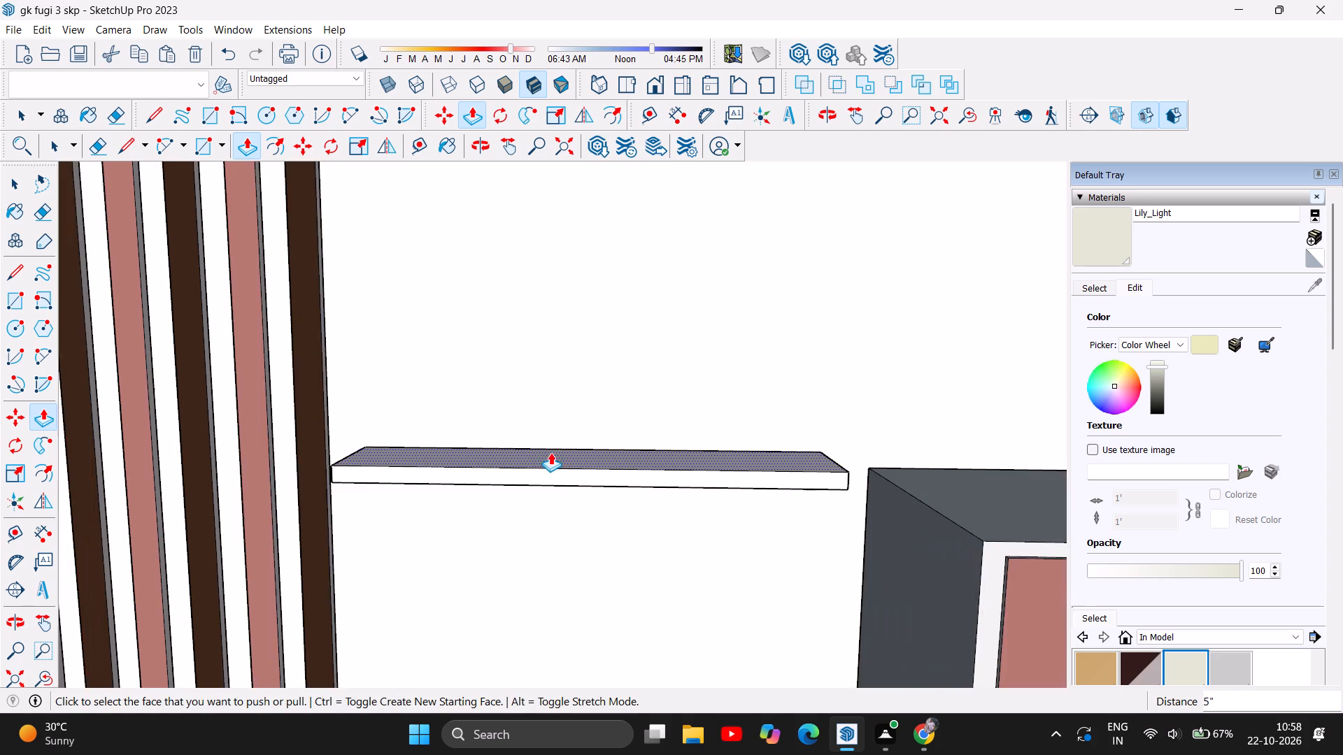
scroll(550, 452, "down", 14)
scroll(550, 452, "down", 7)
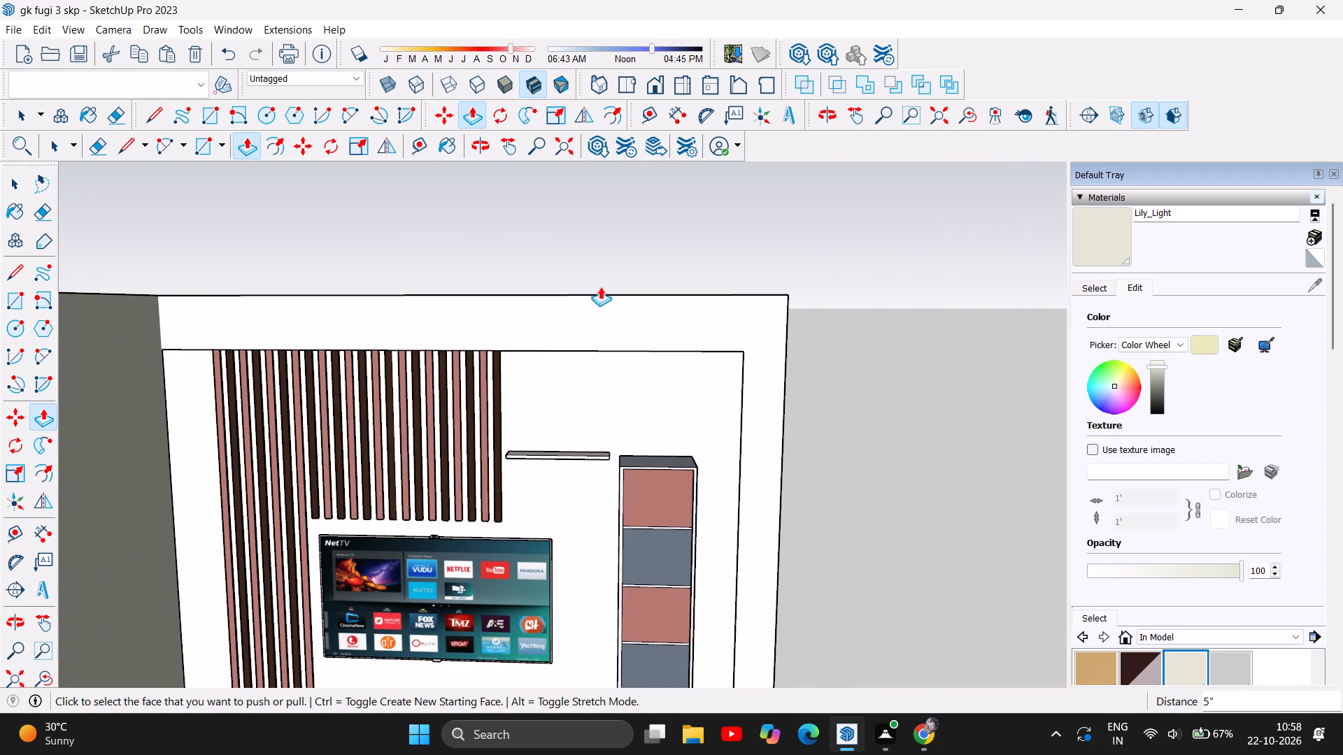
scroll(632, 378, "down", 6)
scroll(852, 364, "down", 5)
scroll(695, 368, "up", 5)
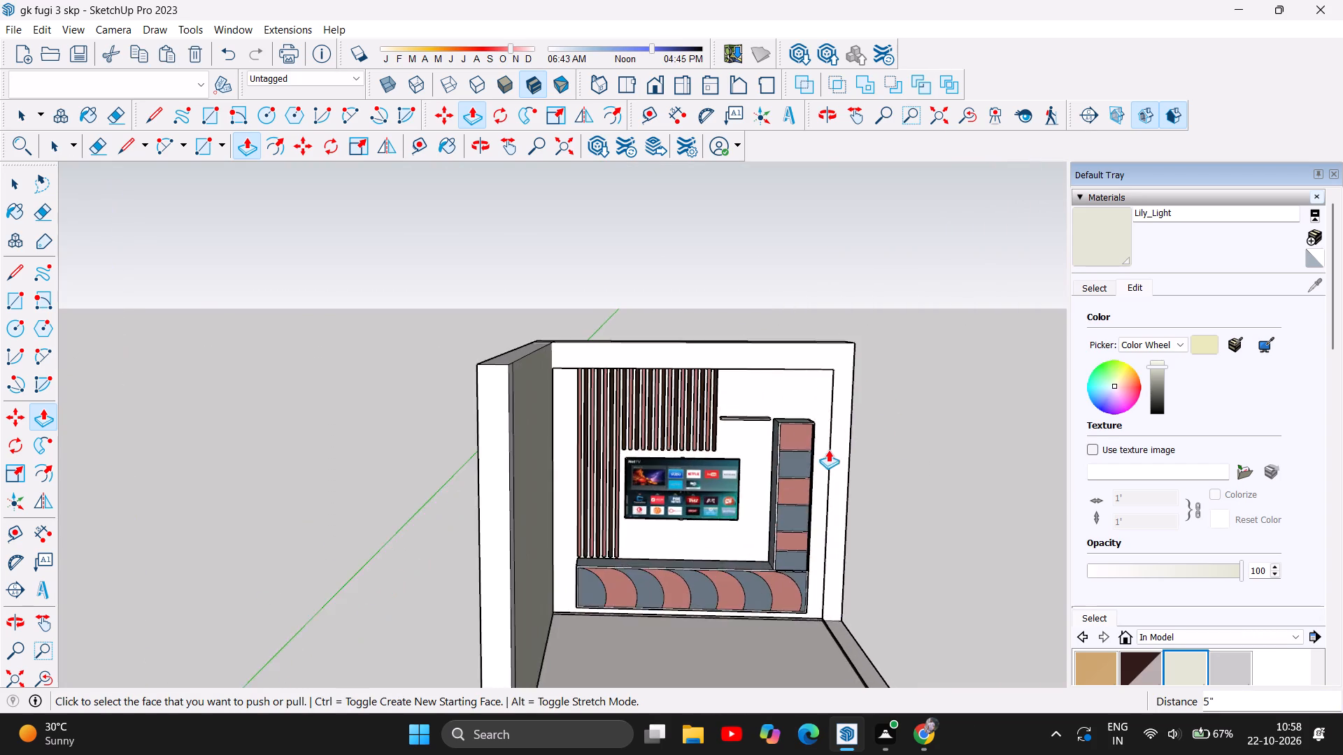
Undo the 5" Push/Pull of the shelf between the slats and the tall cabinet.
scroll(832, 463, "up", 6)
scroll(718, 394, "up", 11)
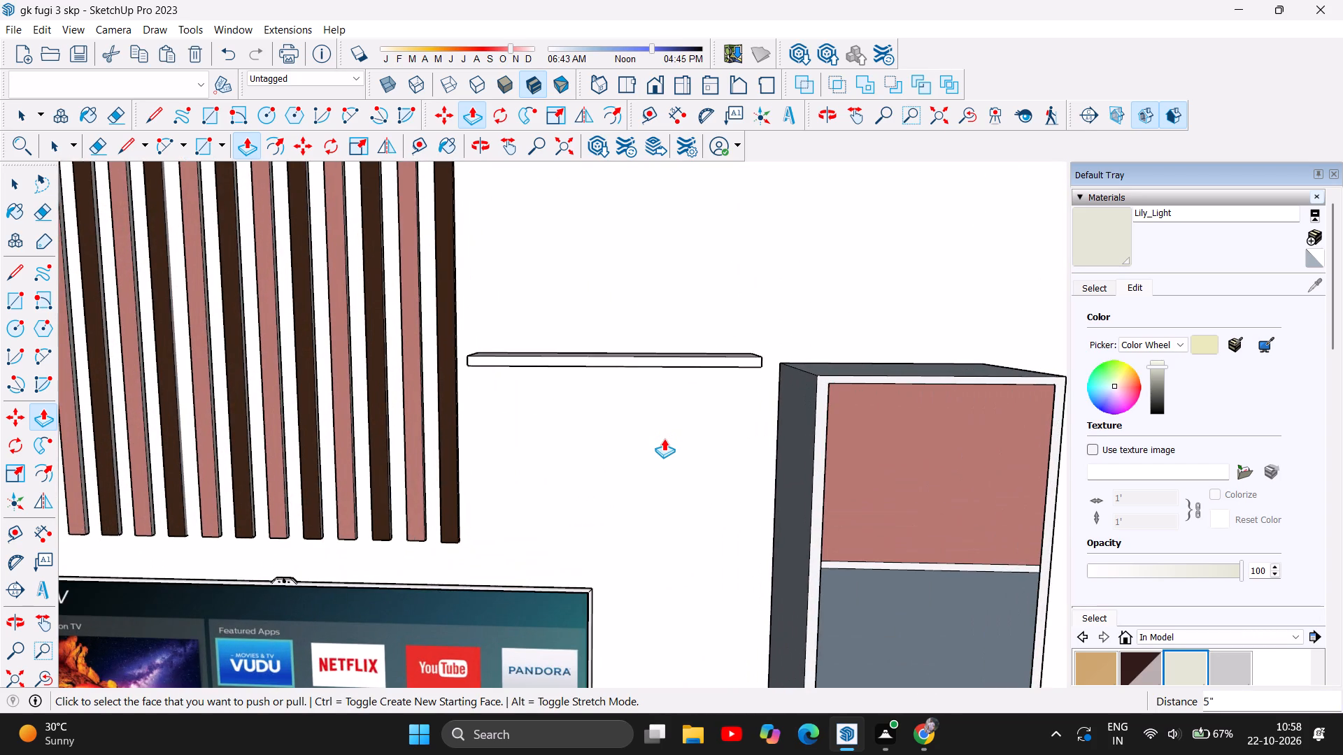
scroll(664, 438, "down", 6)
scroll(659, 345, "up", 7)
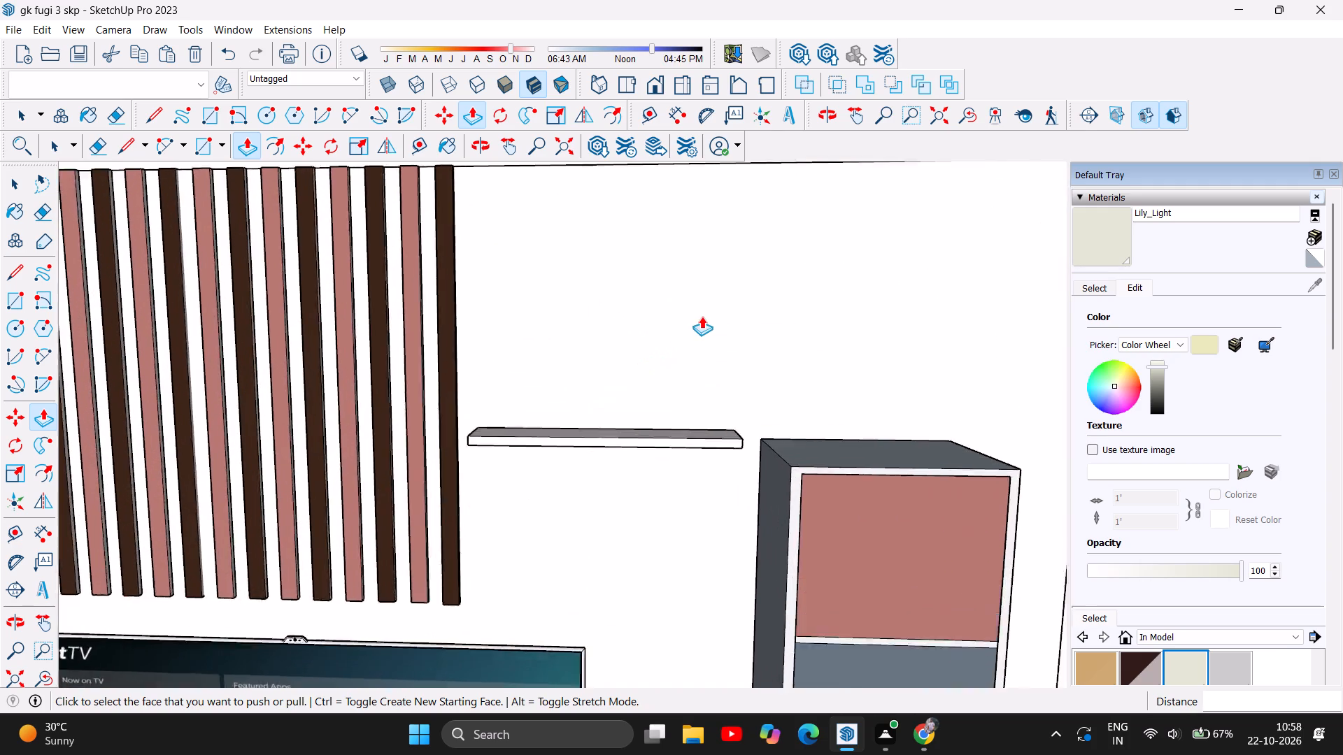
scroll(702, 316, "up", 5)
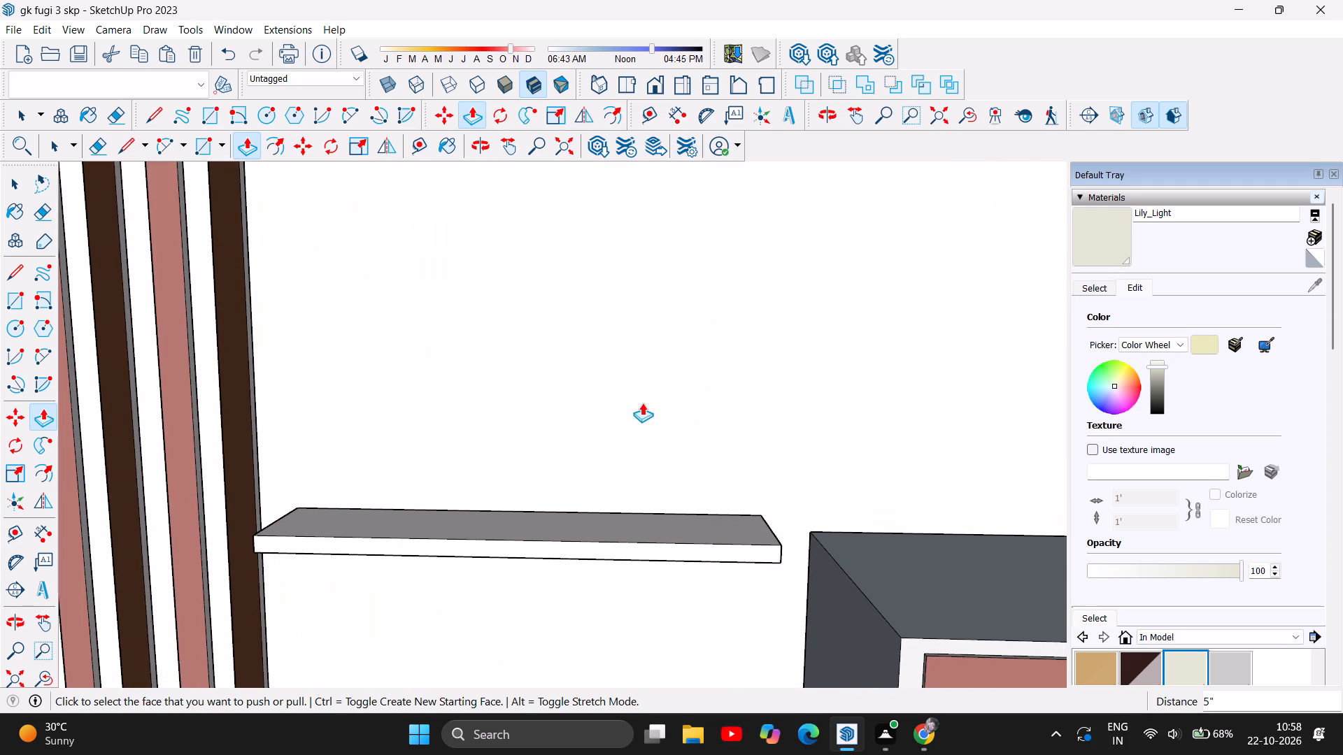
key("ctrl+z")
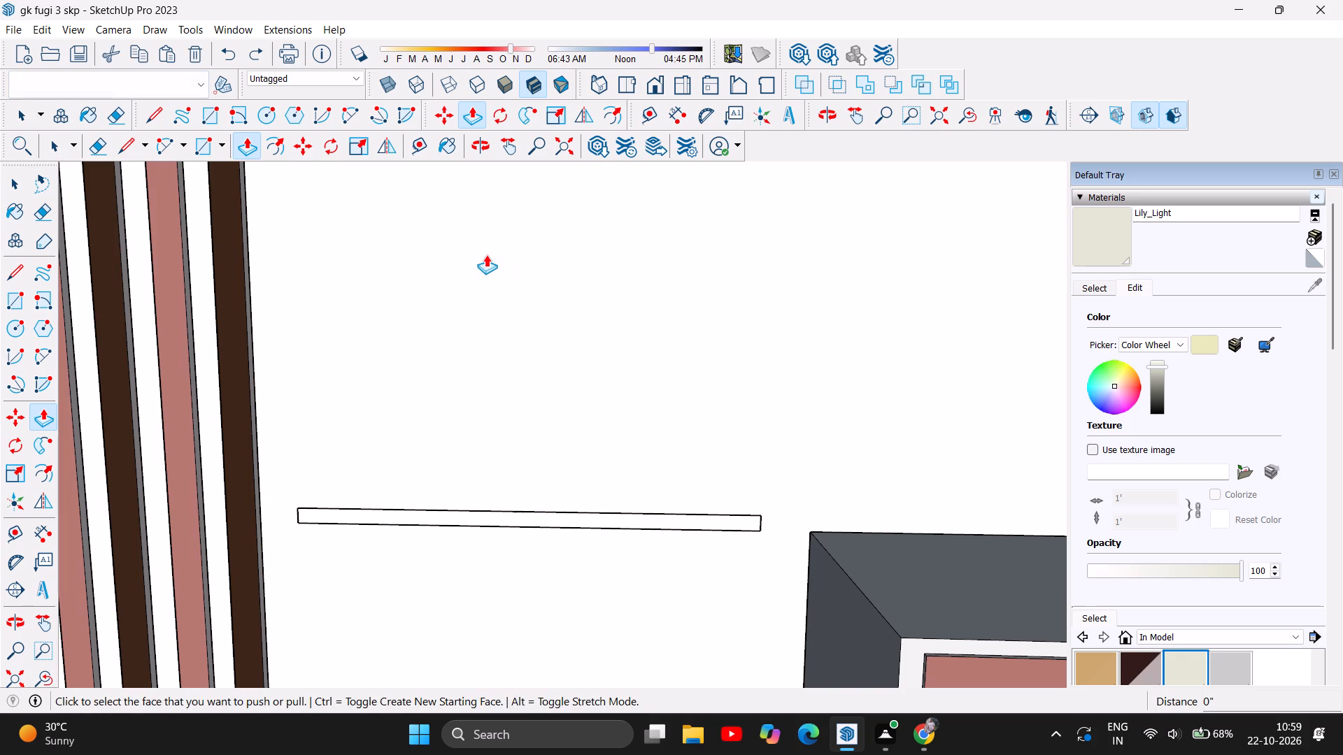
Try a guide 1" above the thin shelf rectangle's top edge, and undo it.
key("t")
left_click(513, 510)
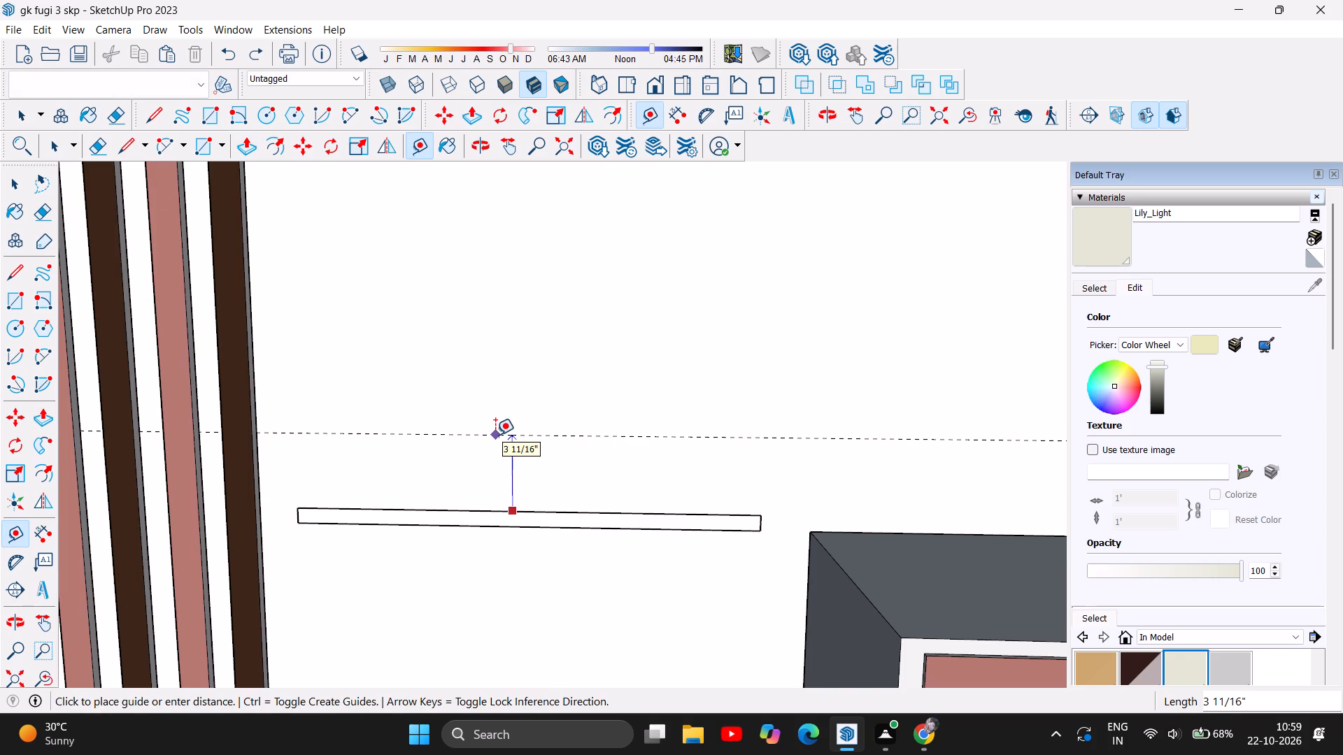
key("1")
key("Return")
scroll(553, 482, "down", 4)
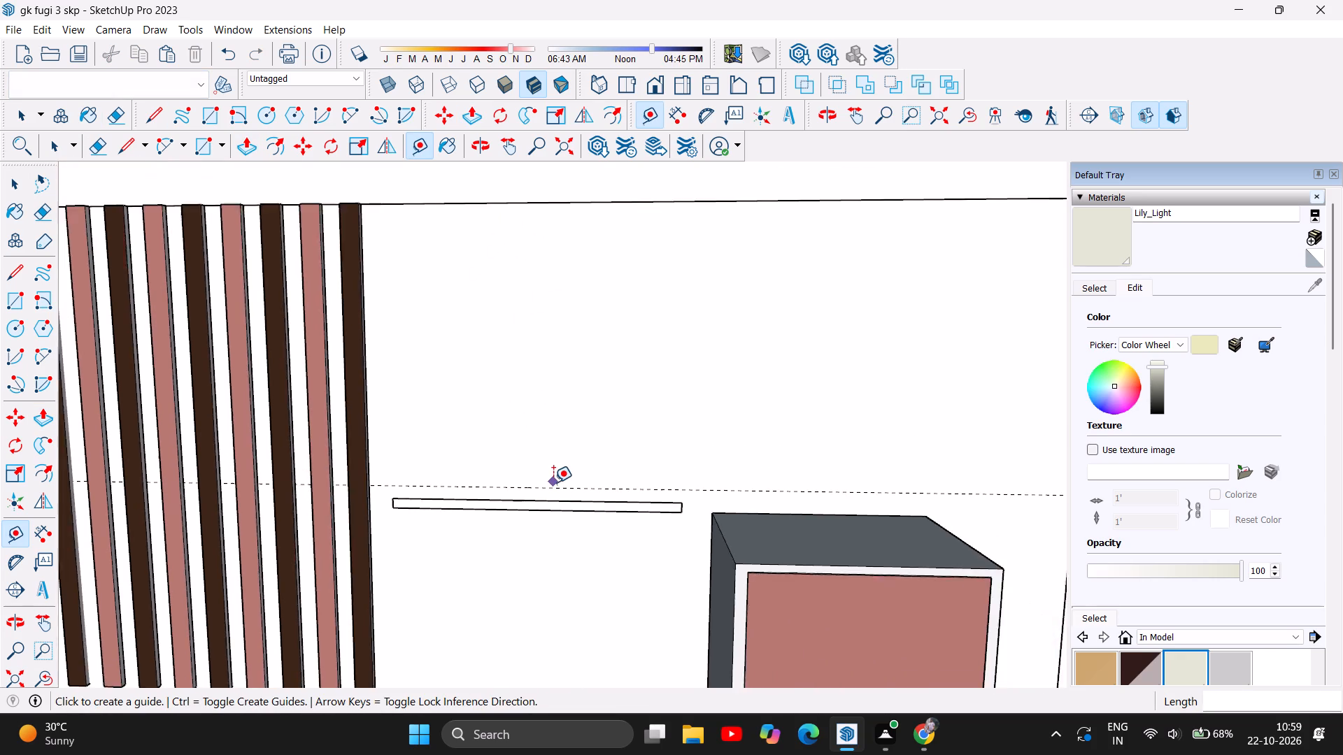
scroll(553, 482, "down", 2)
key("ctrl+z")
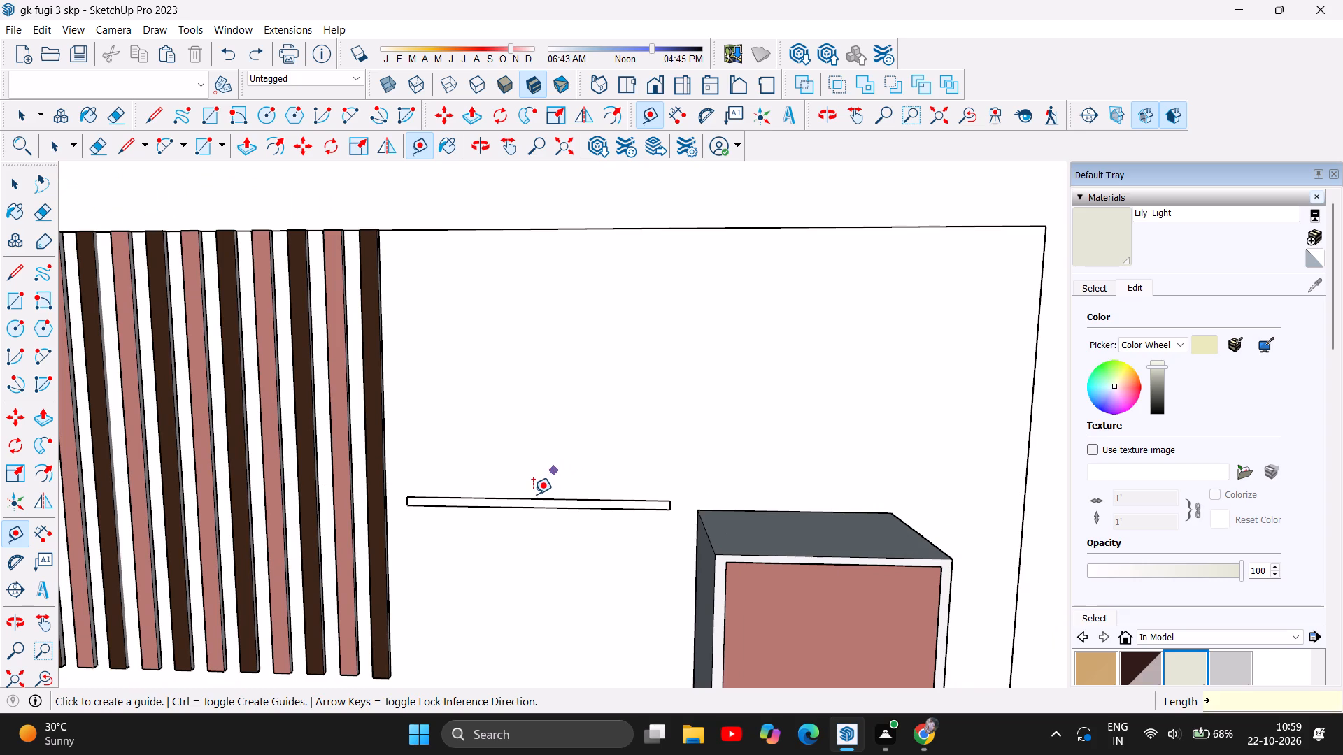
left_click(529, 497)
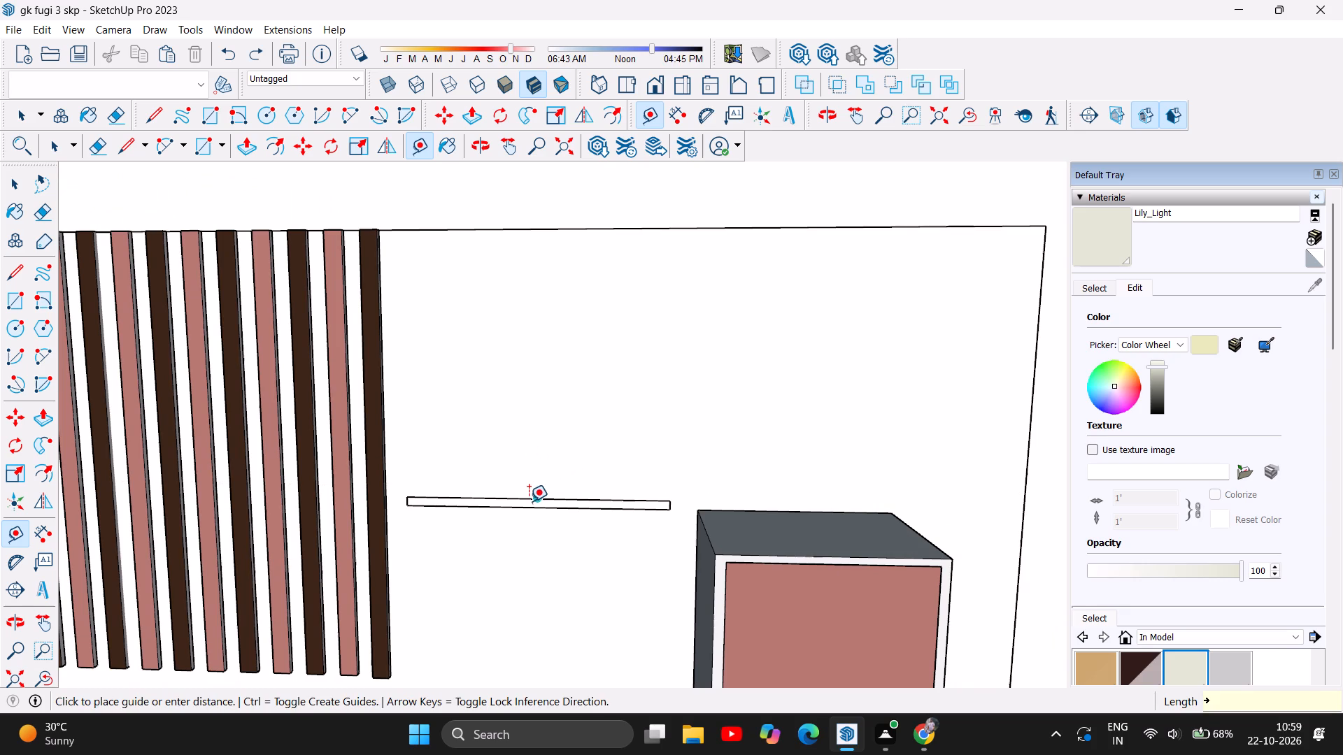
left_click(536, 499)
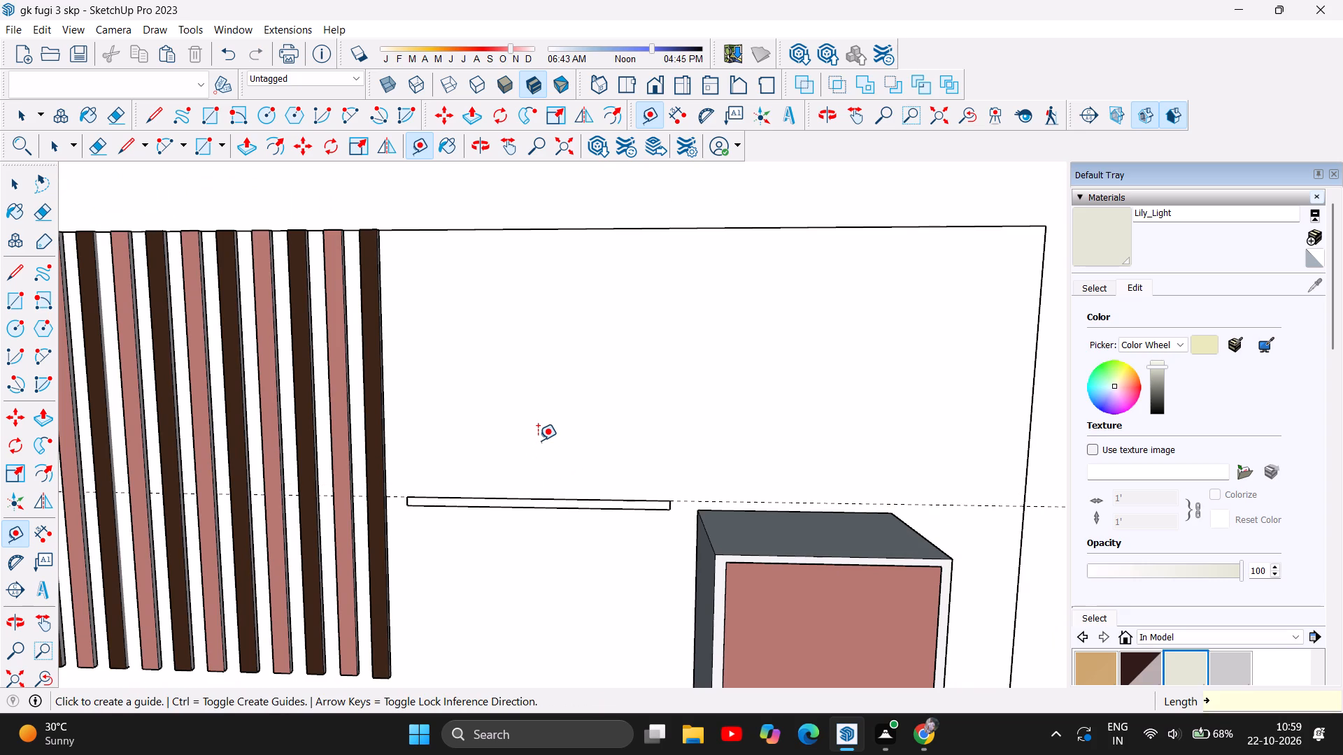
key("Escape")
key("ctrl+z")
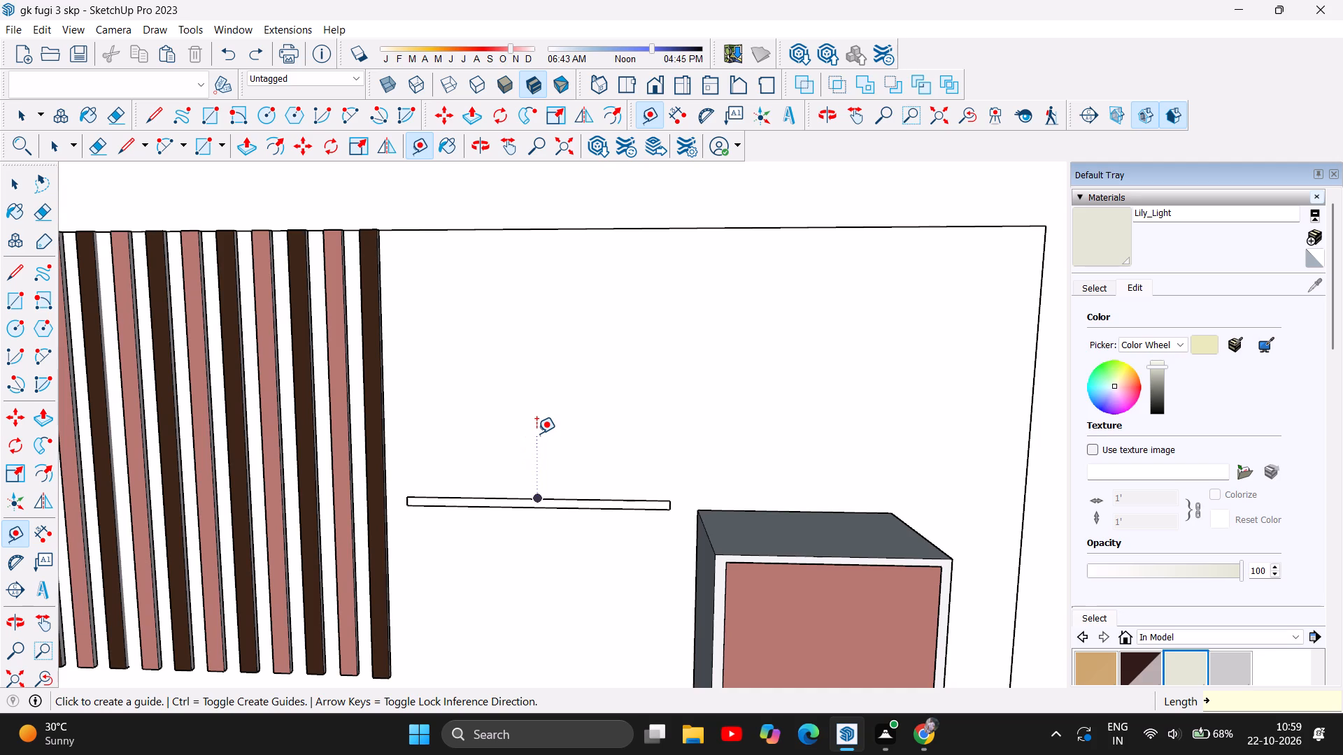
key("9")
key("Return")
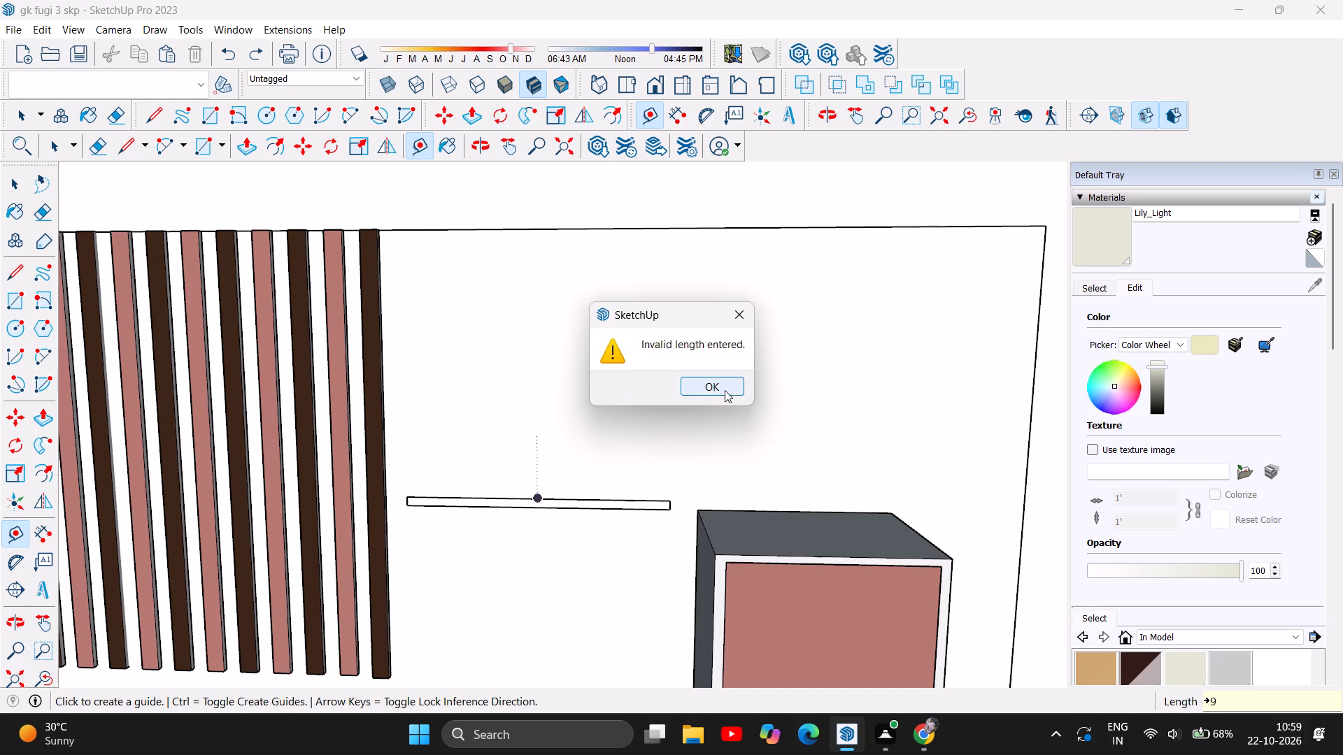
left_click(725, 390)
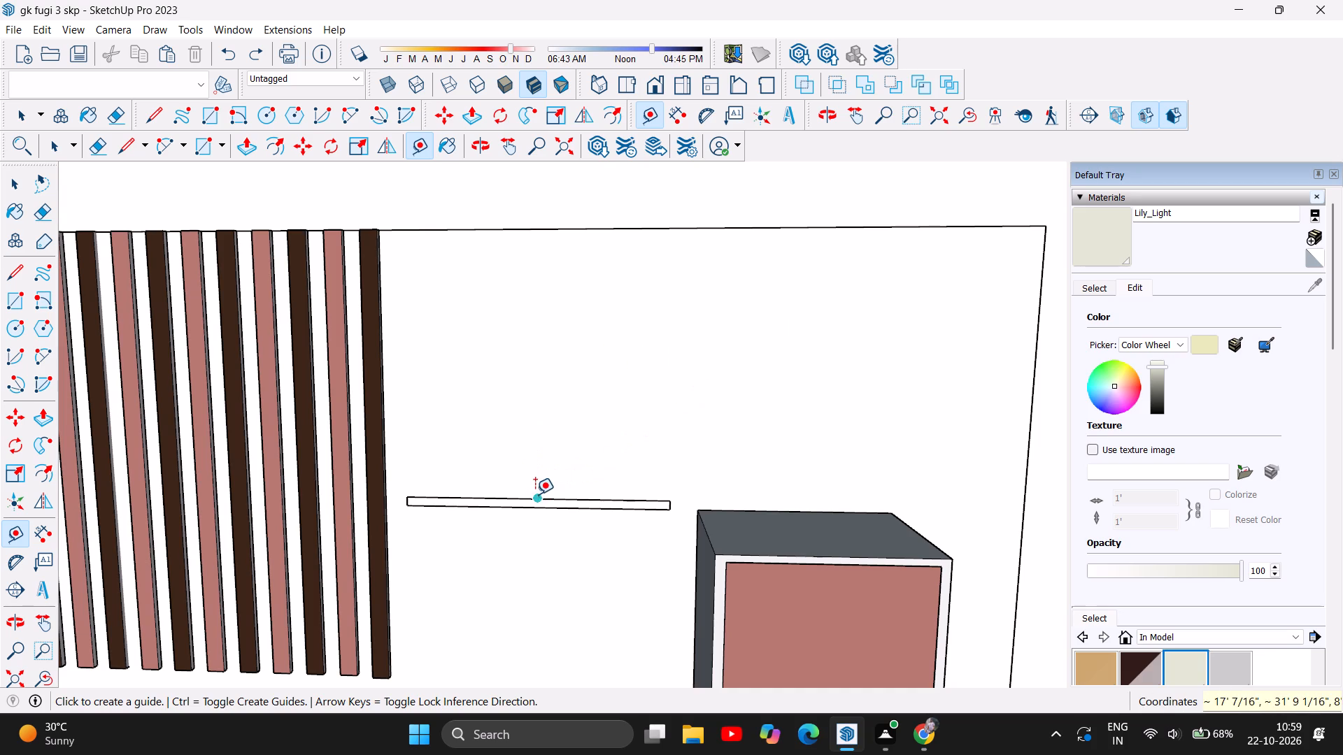
Place a horizontal guide 9" above the top edge of the thin shelf rectangle.
left_click(535, 494)
key("9")
key("Return")
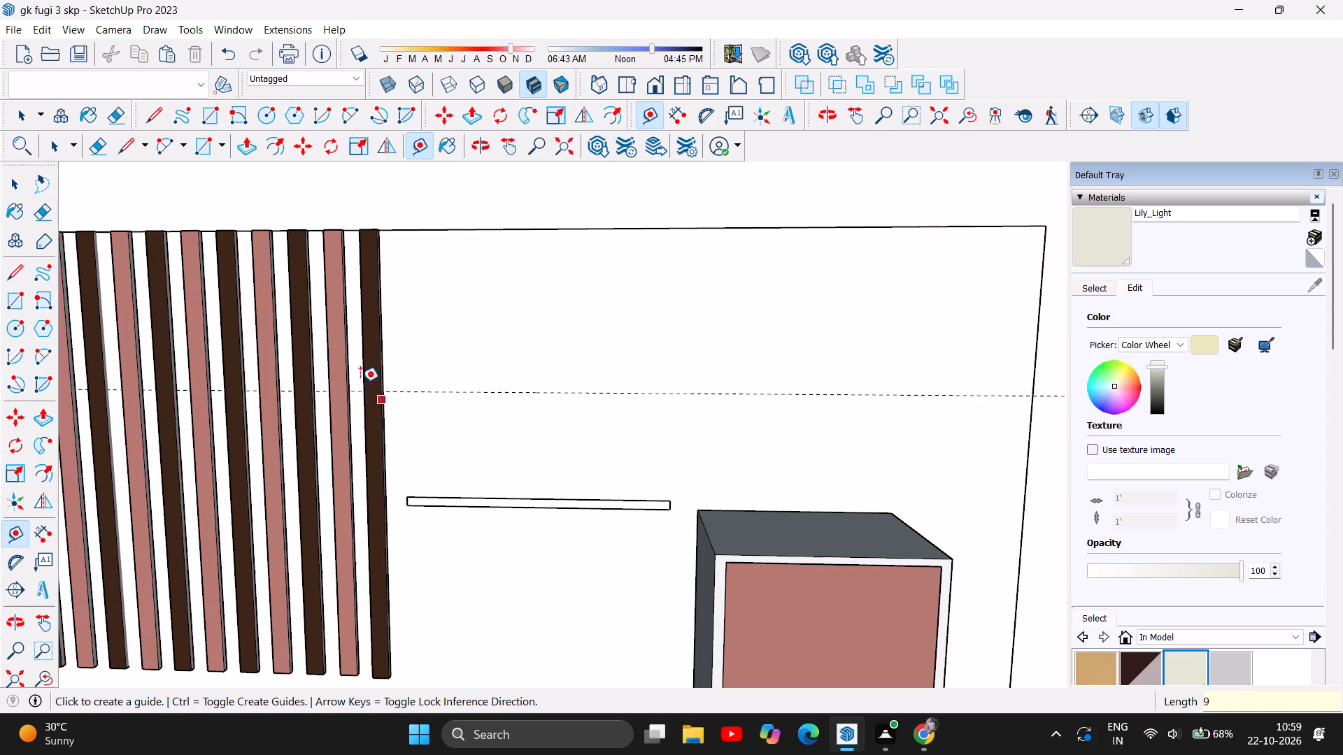
Copy the thin shelf rectangle and paste it directly above the original, with its bottom edge on the horizontal guide.
left_click(43, 187)
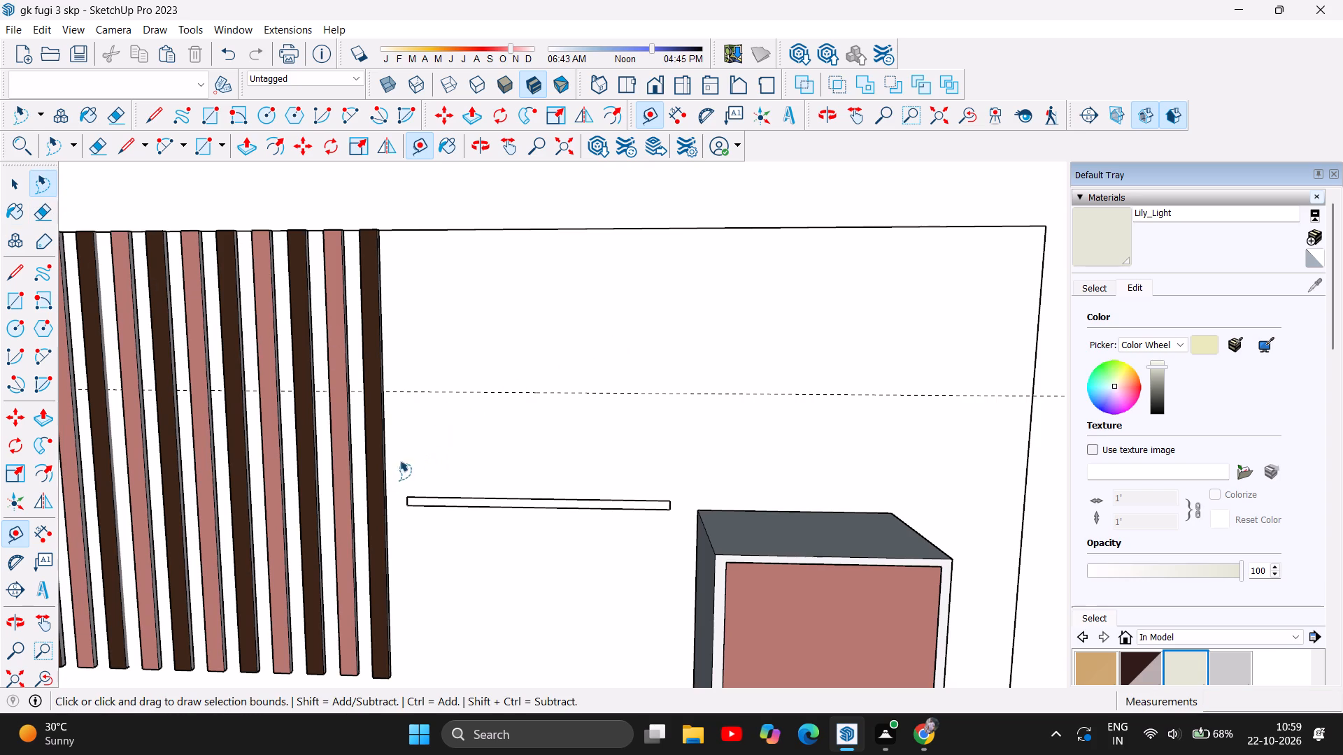
left_click_drag(397, 481, 680, 494)
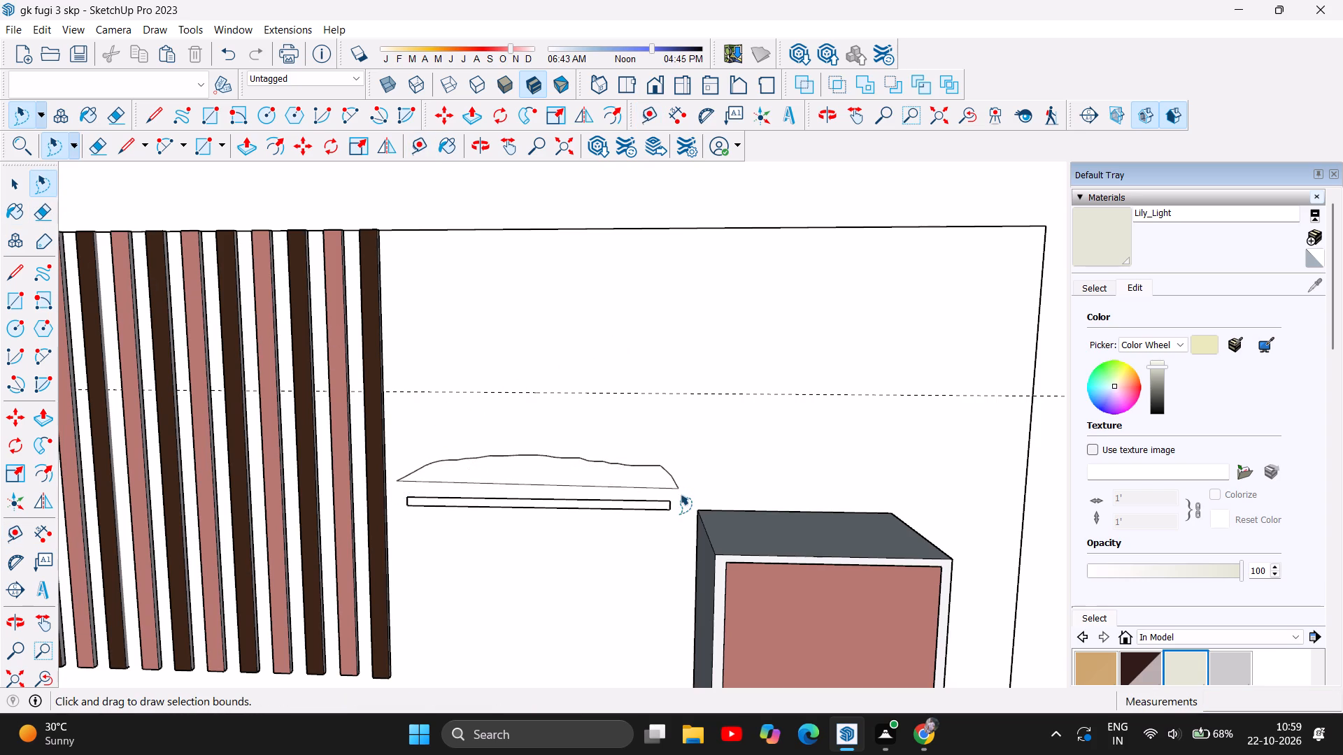
left_click_drag(680, 494, 418, 558)
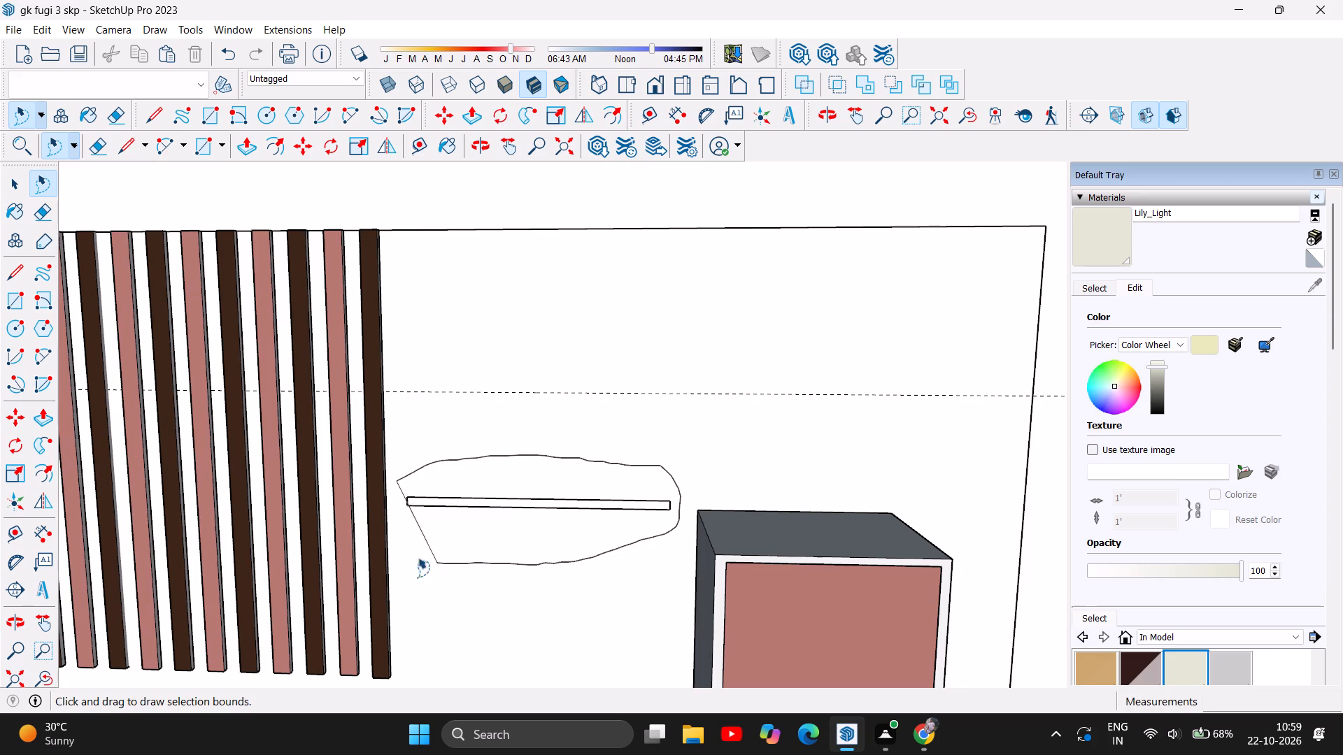
left_click_drag(418, 558, 391, 549)
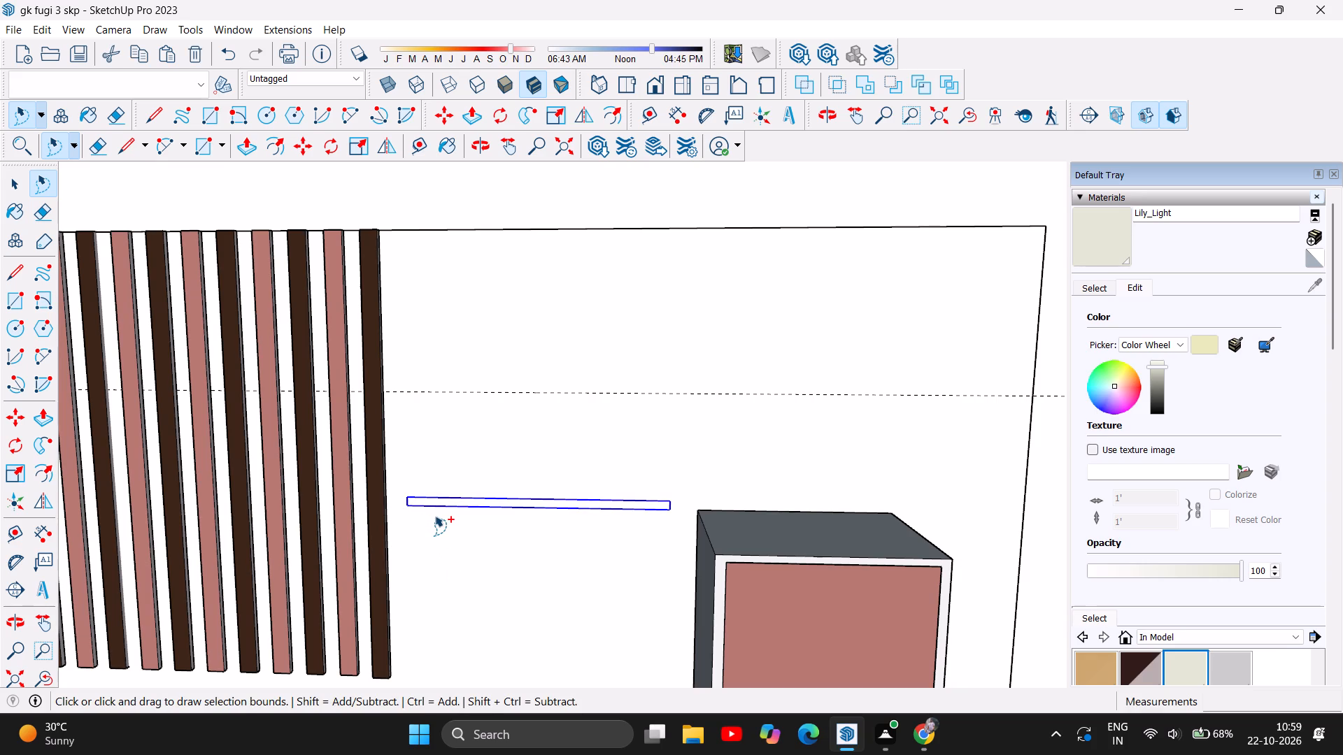
key("ctrl+c")
key("ctrl+v")
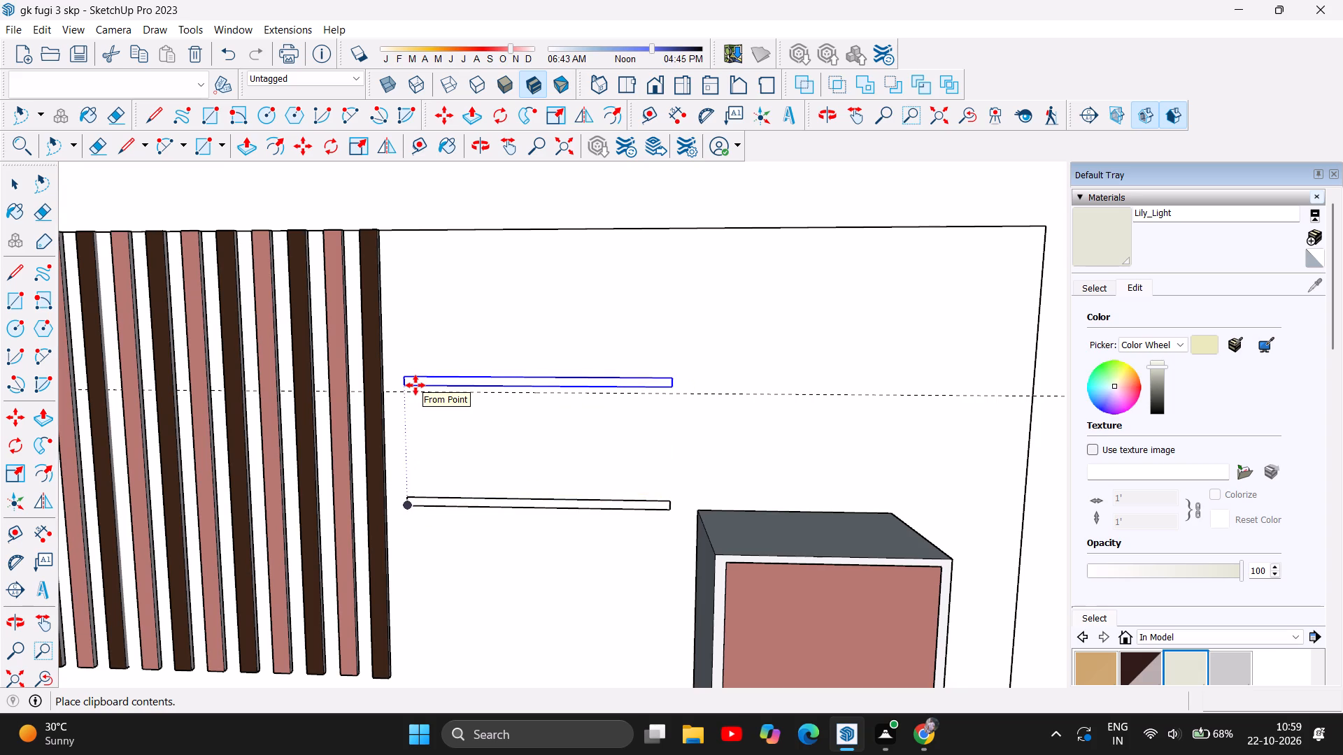
left_click(412, 391)
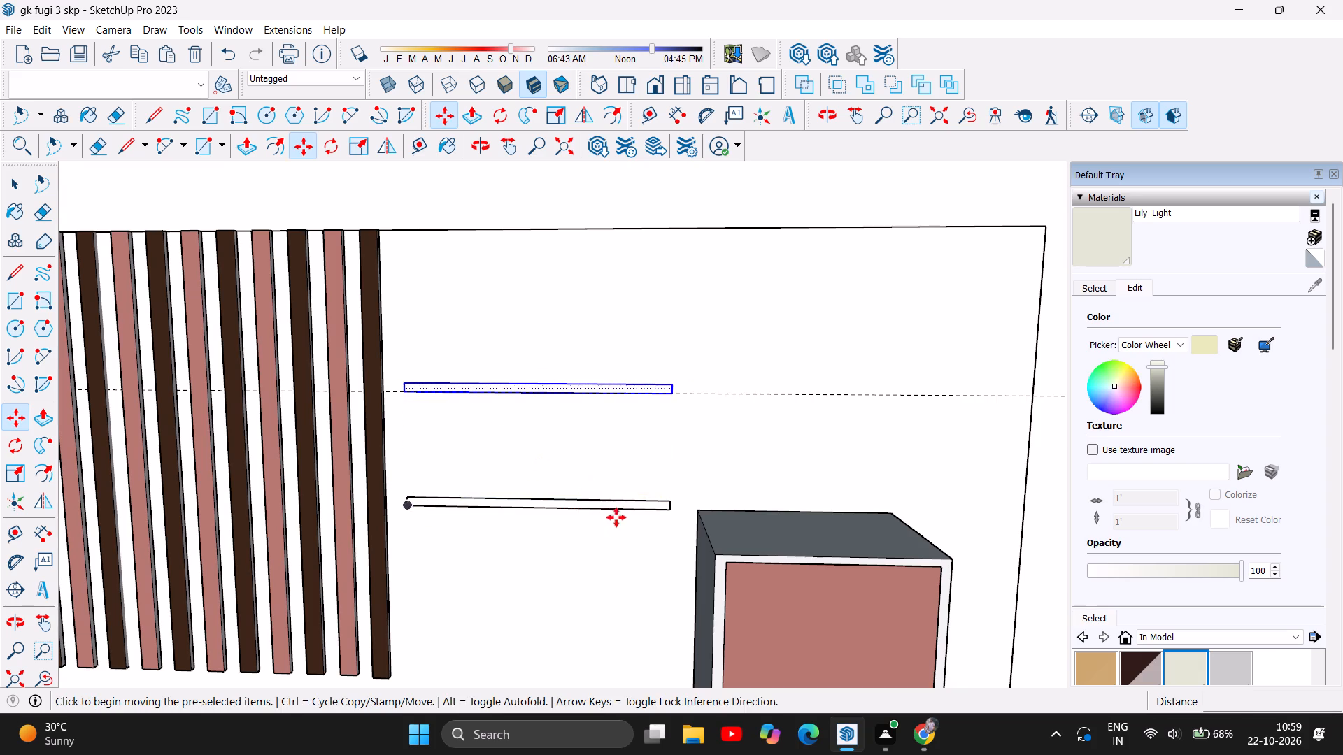
Place a 9" vertical guide straight down from the original rectangle's lower corner nearest the slats.
scroll(618, 521, "down", 12)
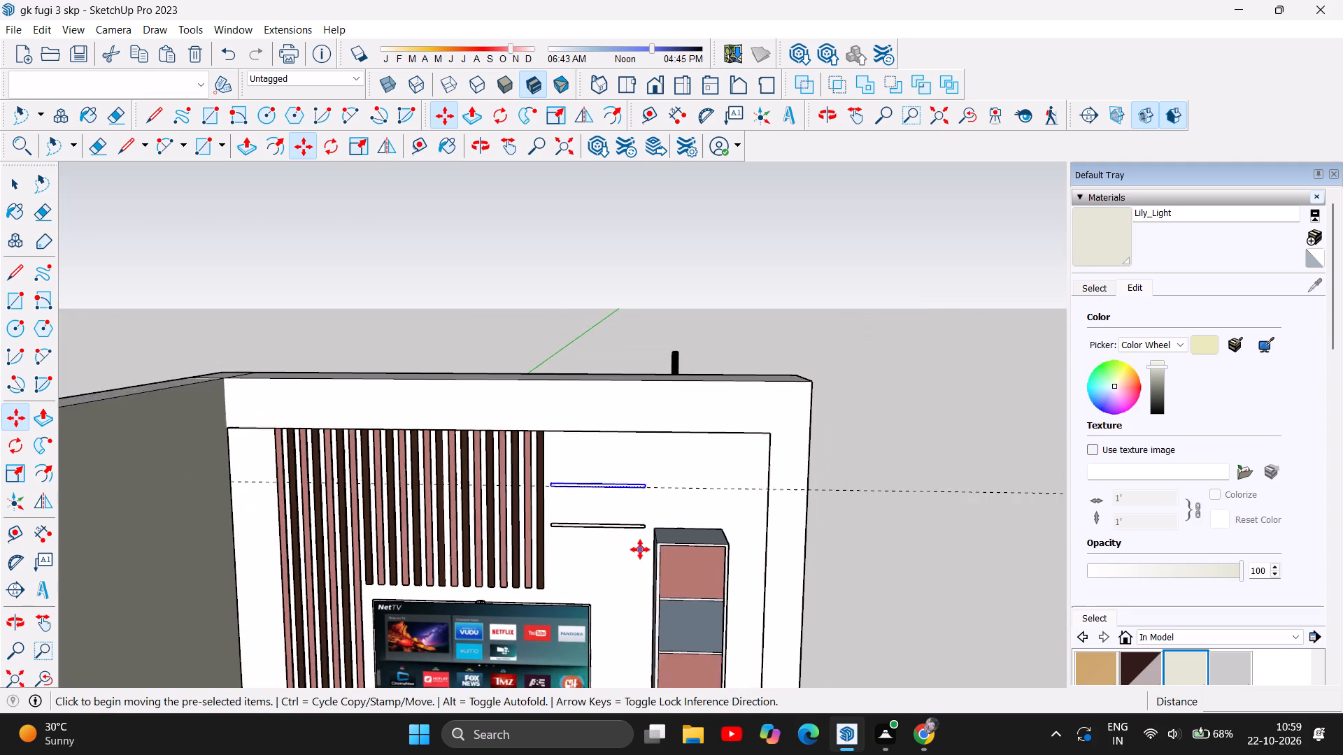
scroll(632, 558, "down", 6)
scroll(627, 583, "up", 6)
scroll(611, 431, "up", 5)
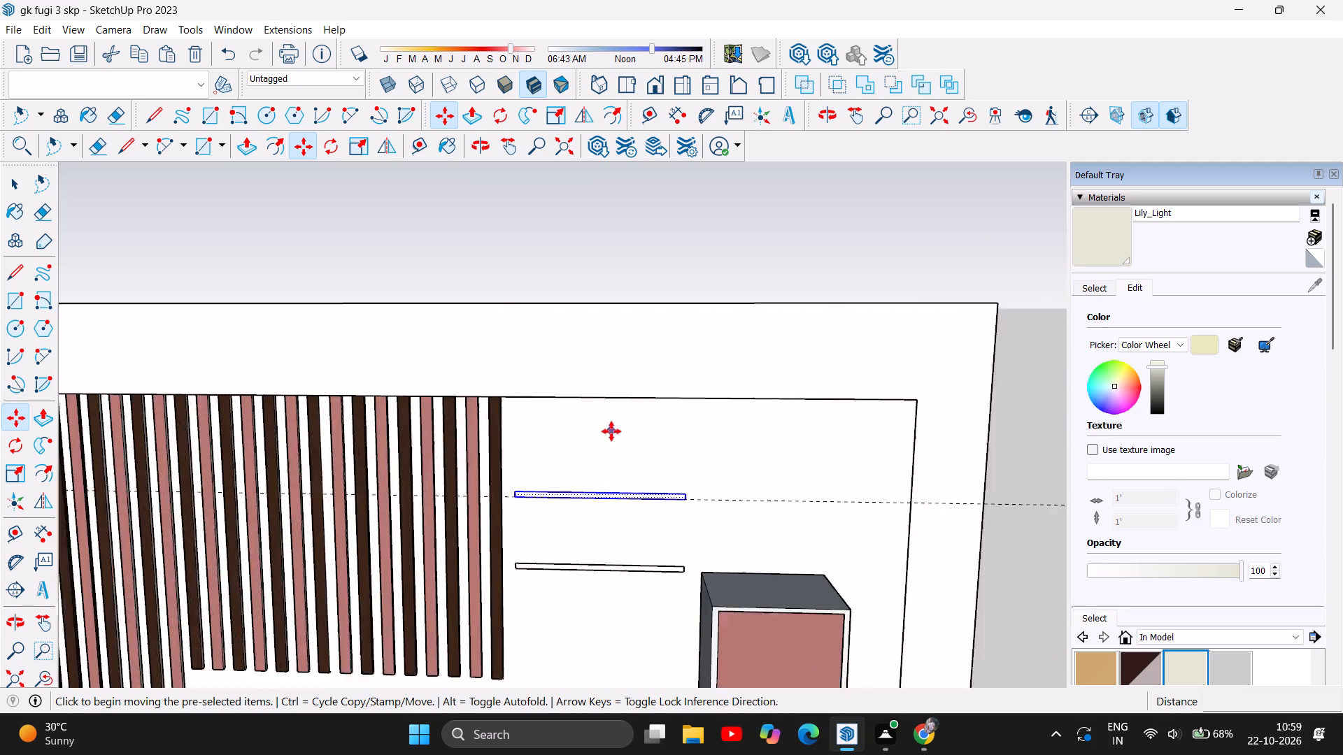
scroll(611, 431, "up", 2)
scroll(618, 517, "down", 5)
scroll(614, 615, "up", 7)
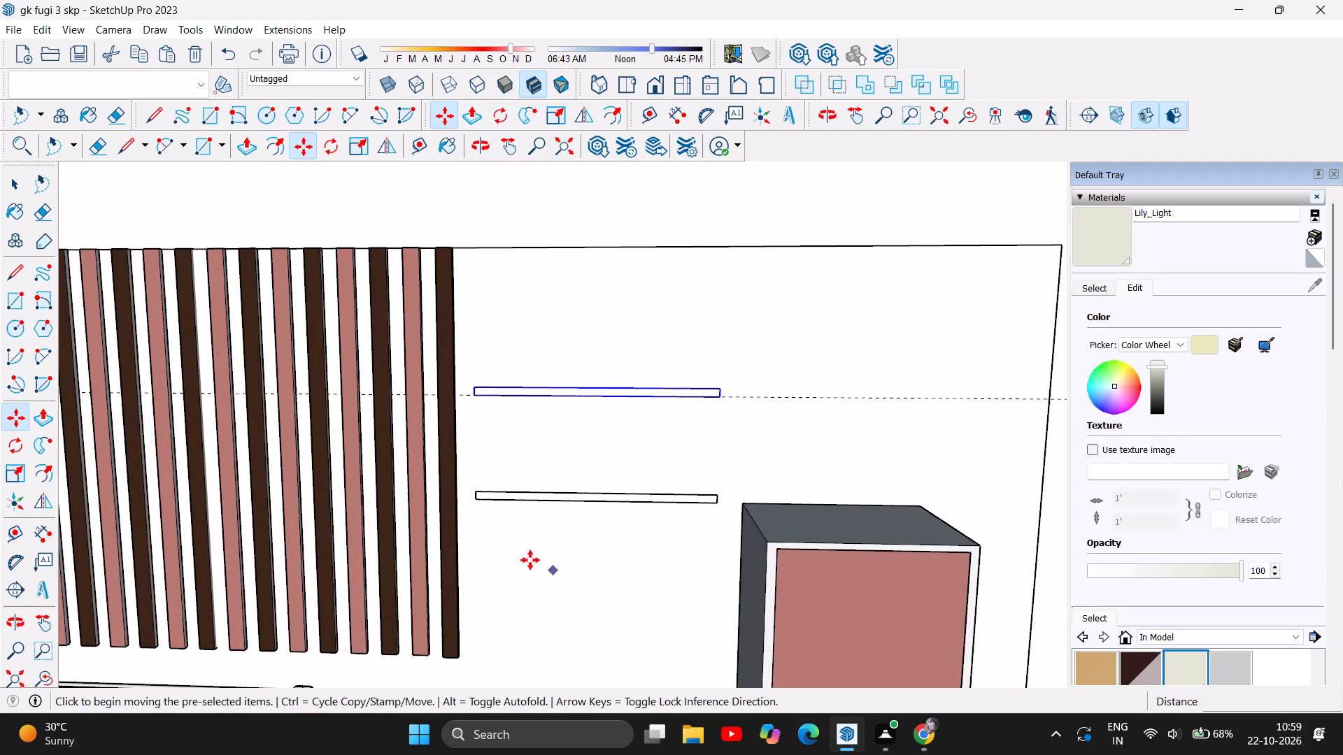
scroll(492, 530, "up", 3)
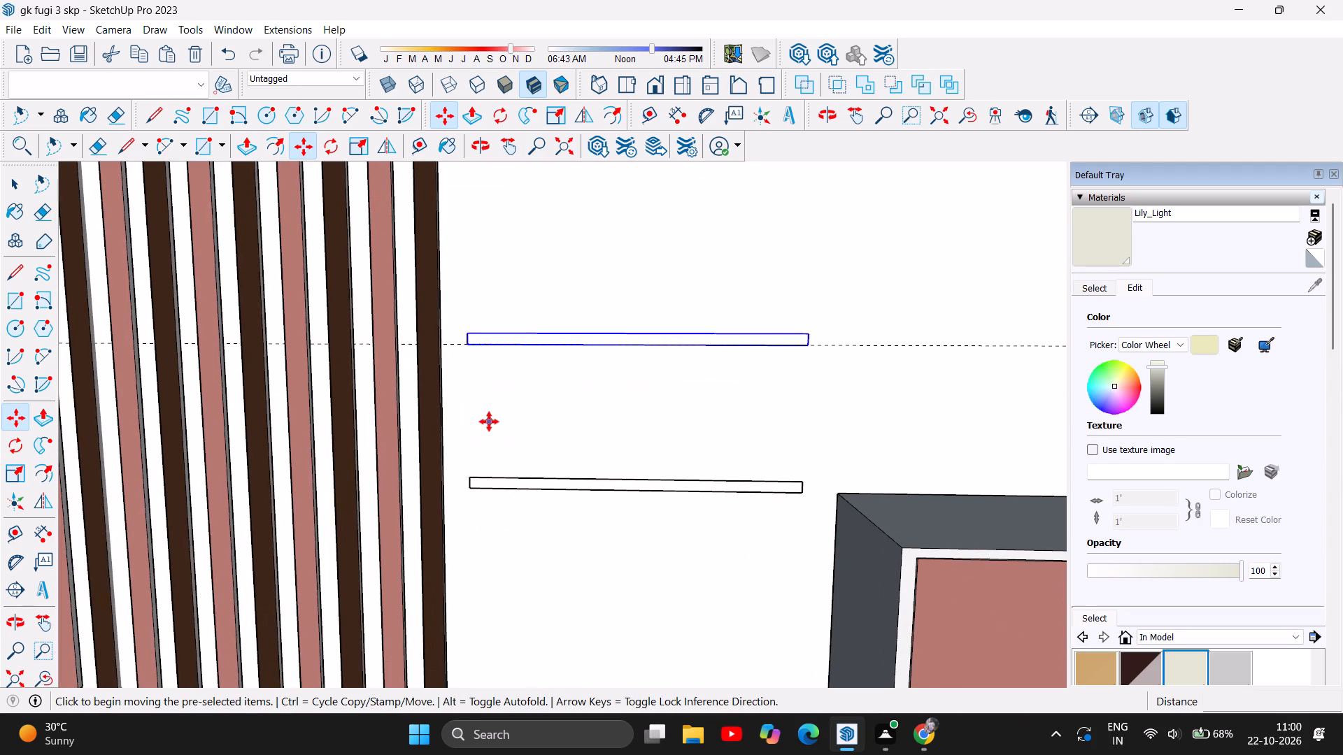
key("t")
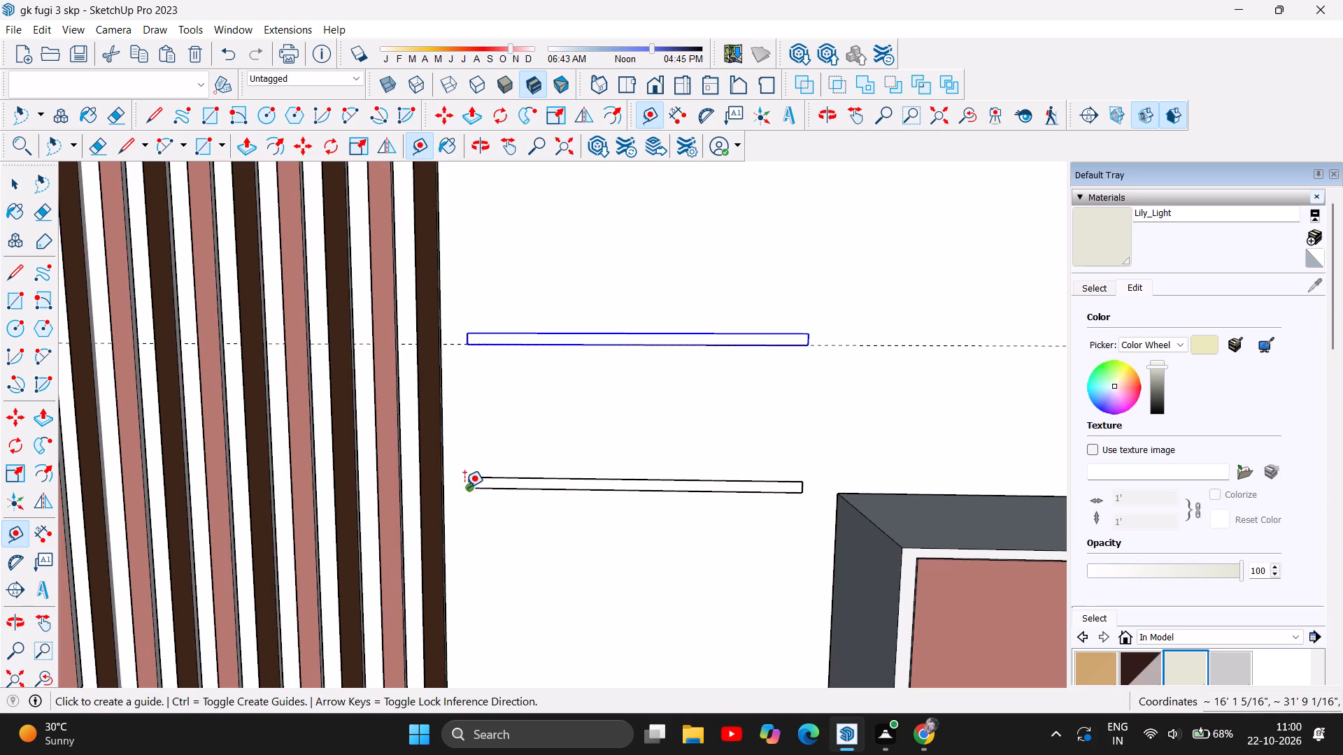
left_click(467, 486)
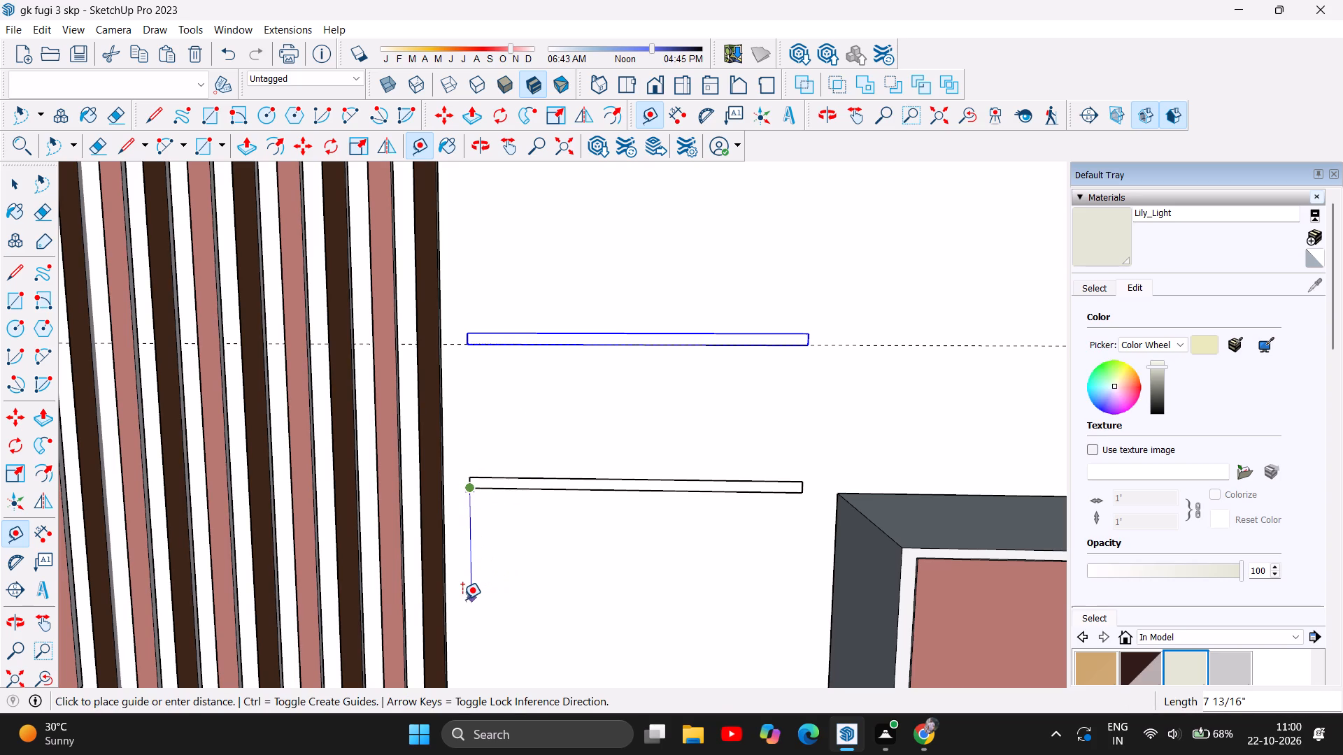
key("9")
key("Return")
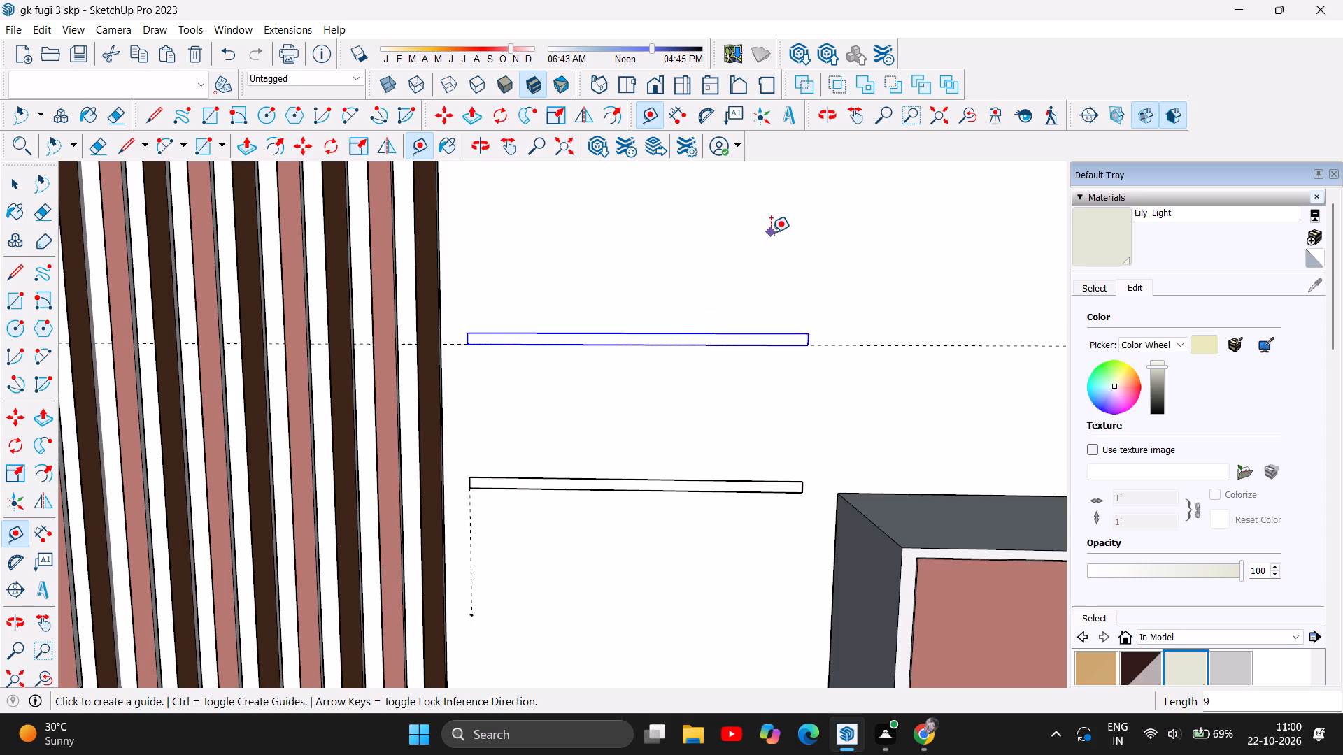
Paste another copy of the shelf rectangle below the original, with its corner at the vertical guide's lower end.
key("ctrl+v")
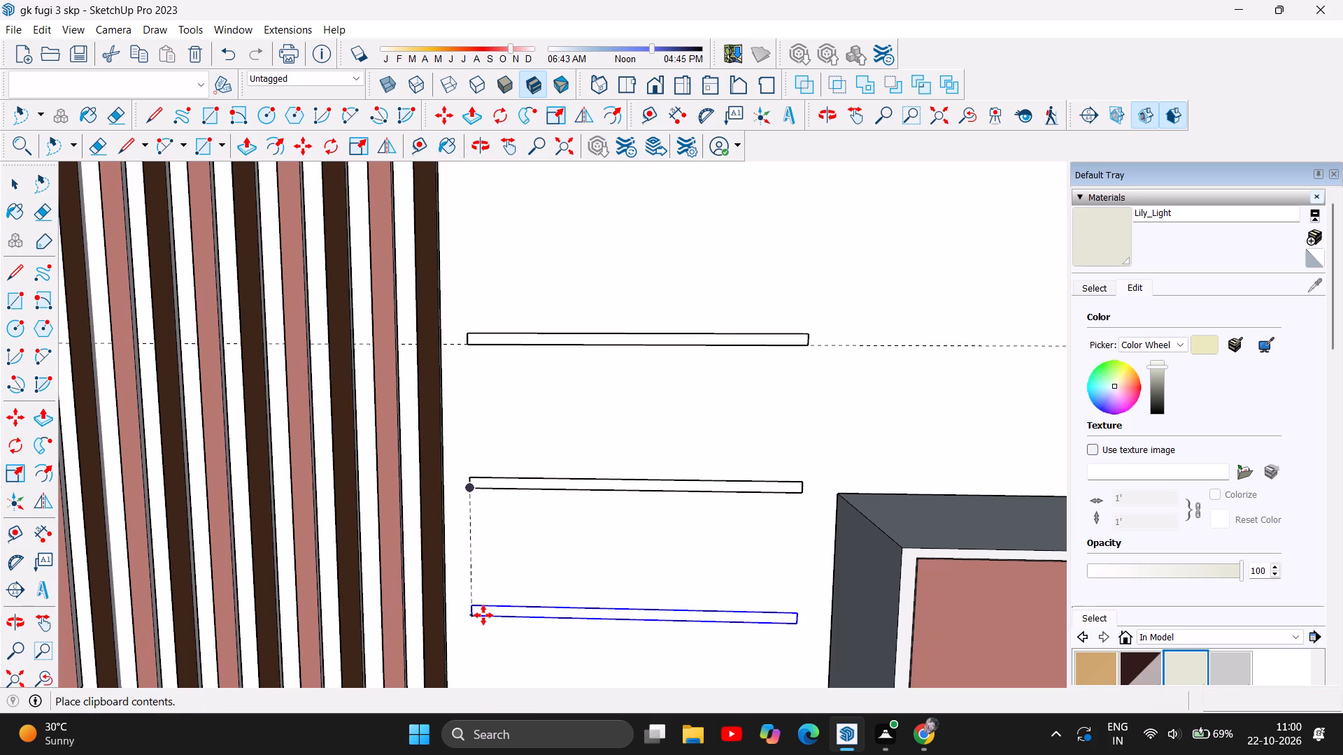
scroll(483, 615, "up", 6)
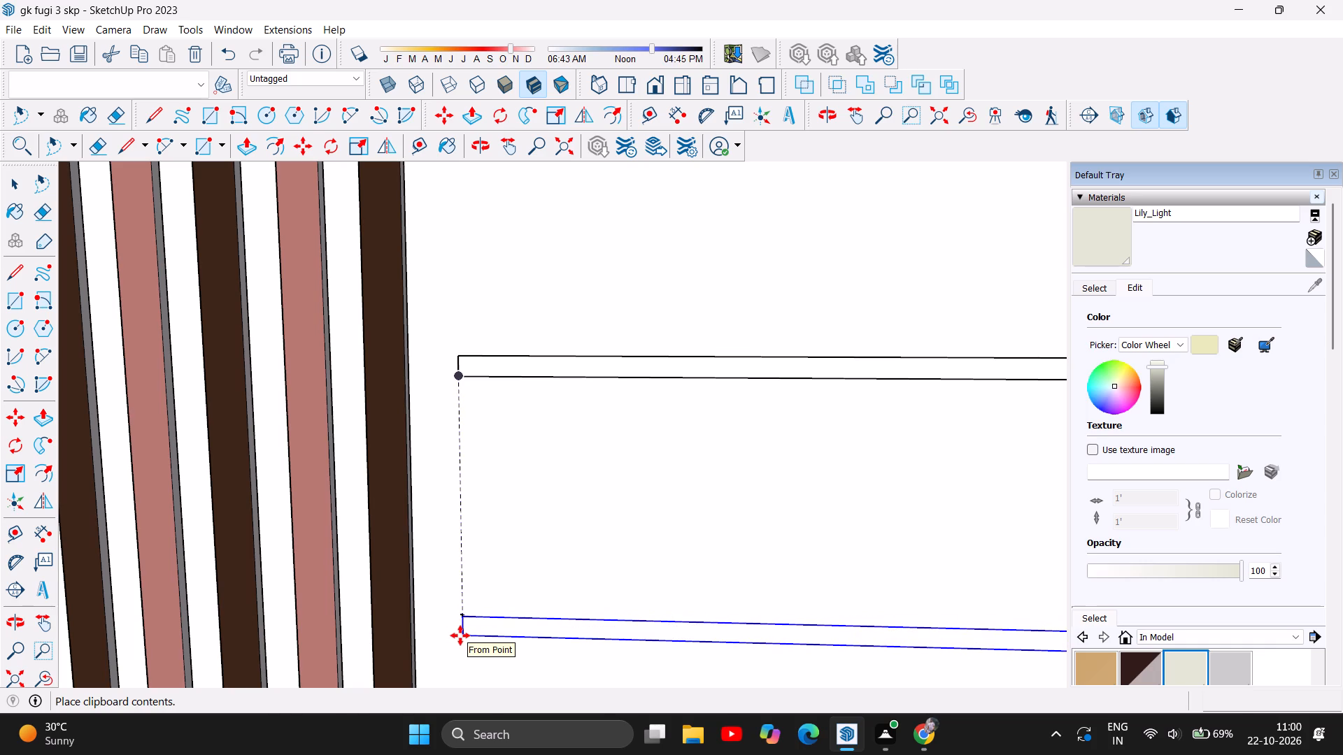
left_click(460, 635)
Delete all the construction guides in the model.
scroll(511, 535, "down", 12)
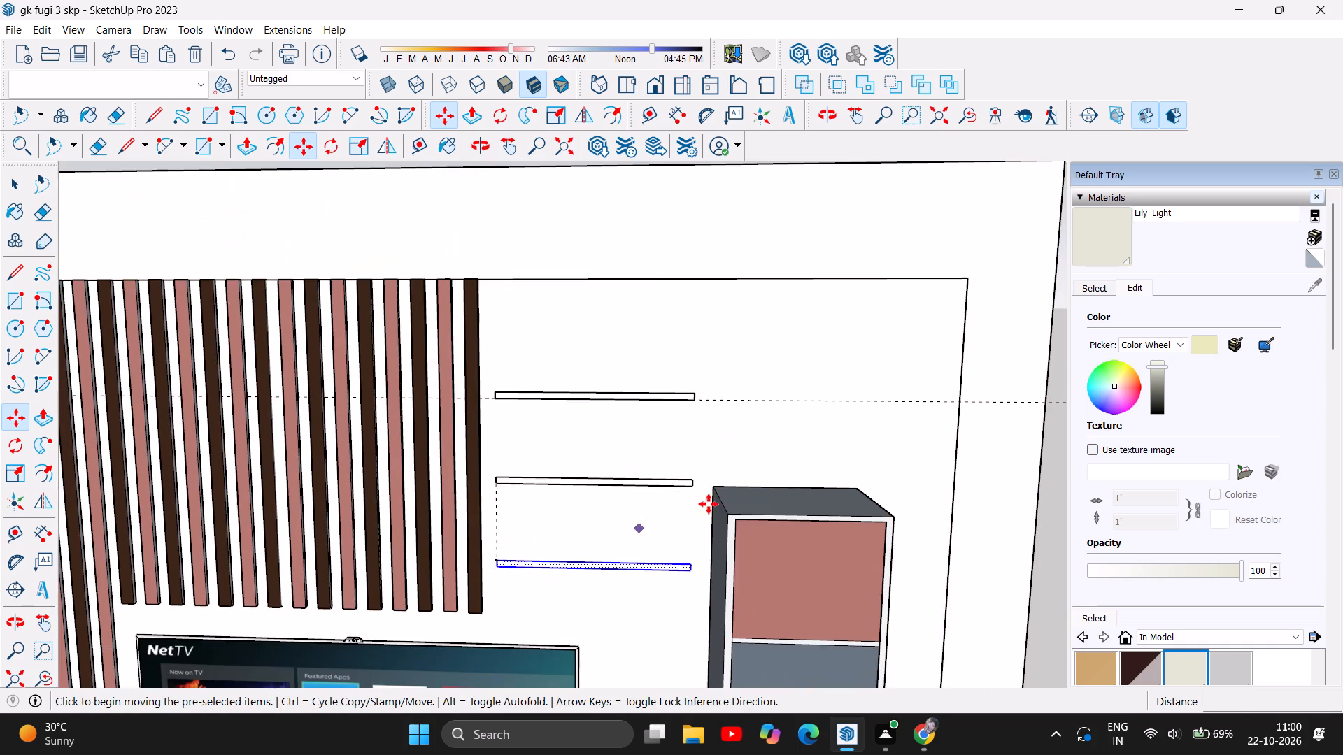
scroll(780, 400, "down", 10)
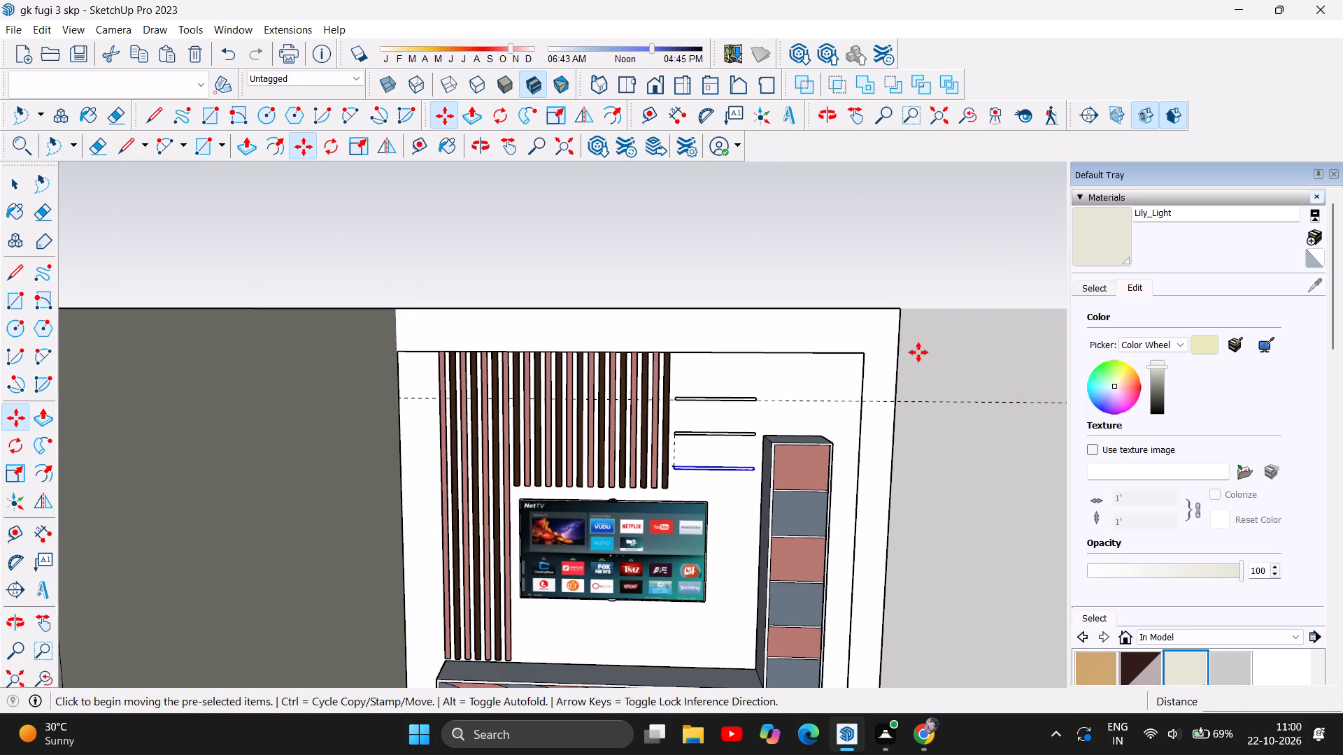
scroll(928, 348, "down", 4)
scroll(926, 380, "up", 4)
scroll(825, 393, "up", 4)
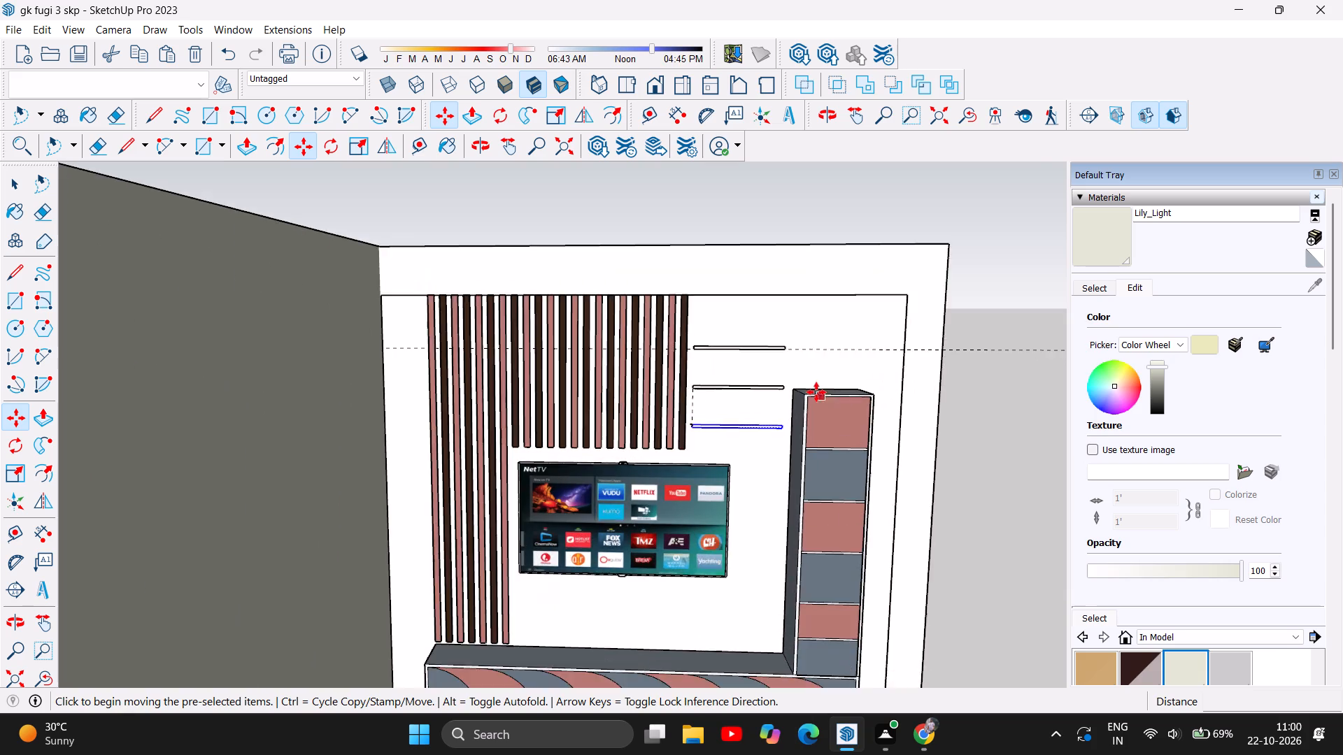
scroll(769, 436, "up", 11)
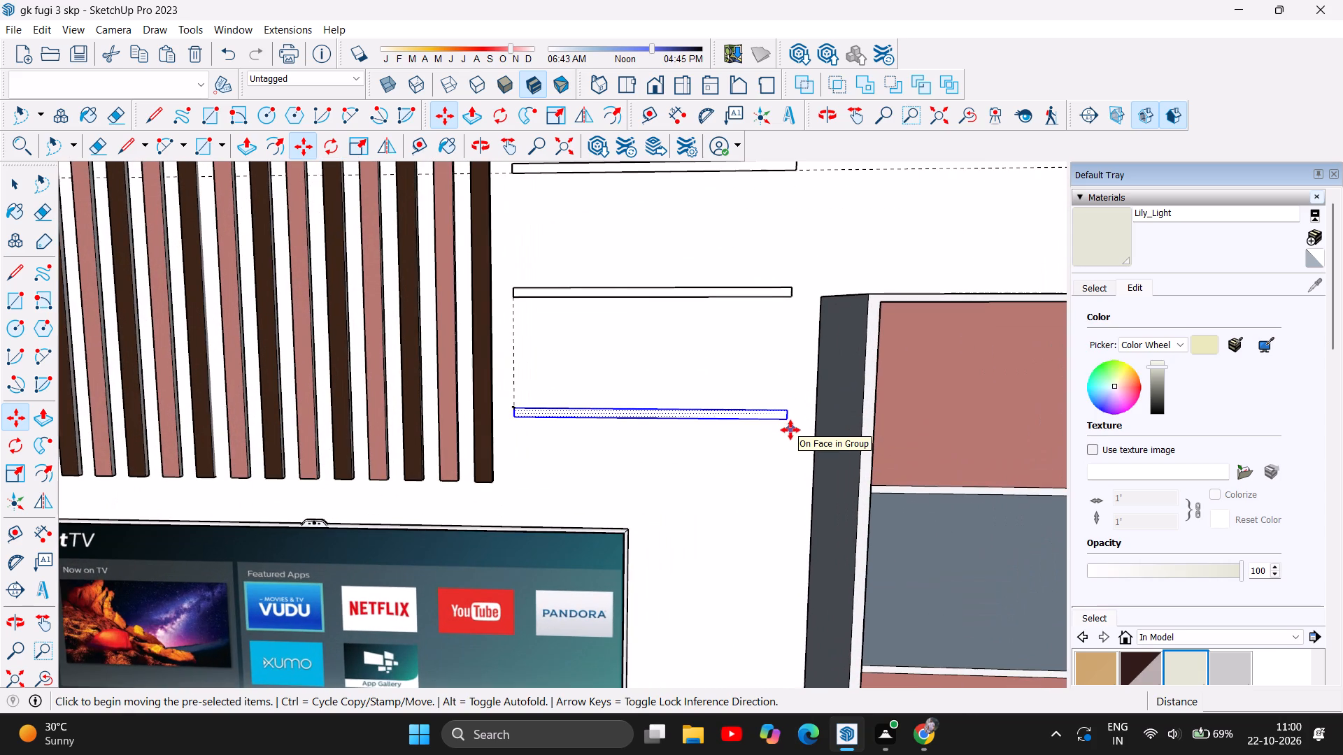
left_click(39, 28)
left_click(78, 171)
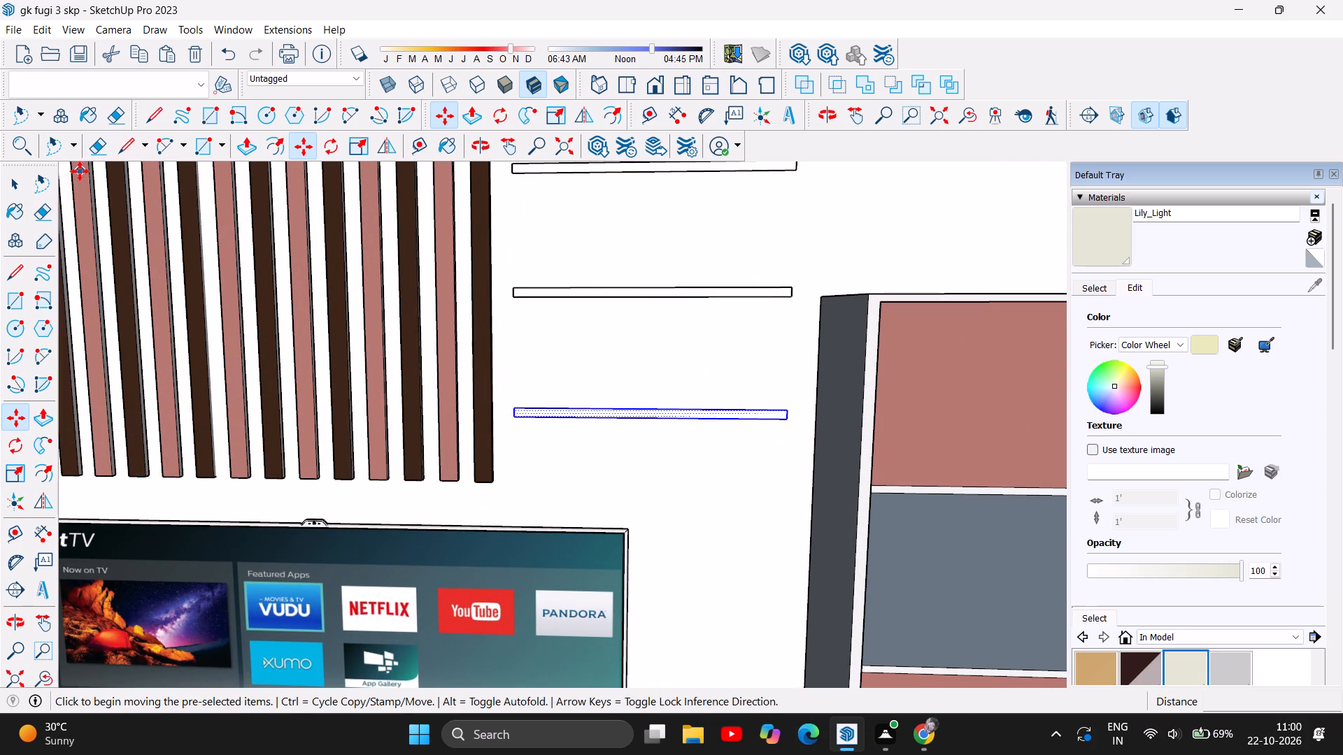
Bring up the In Model material collection for choosing a shelf colour.
scroll(560, 440, "down", 5)
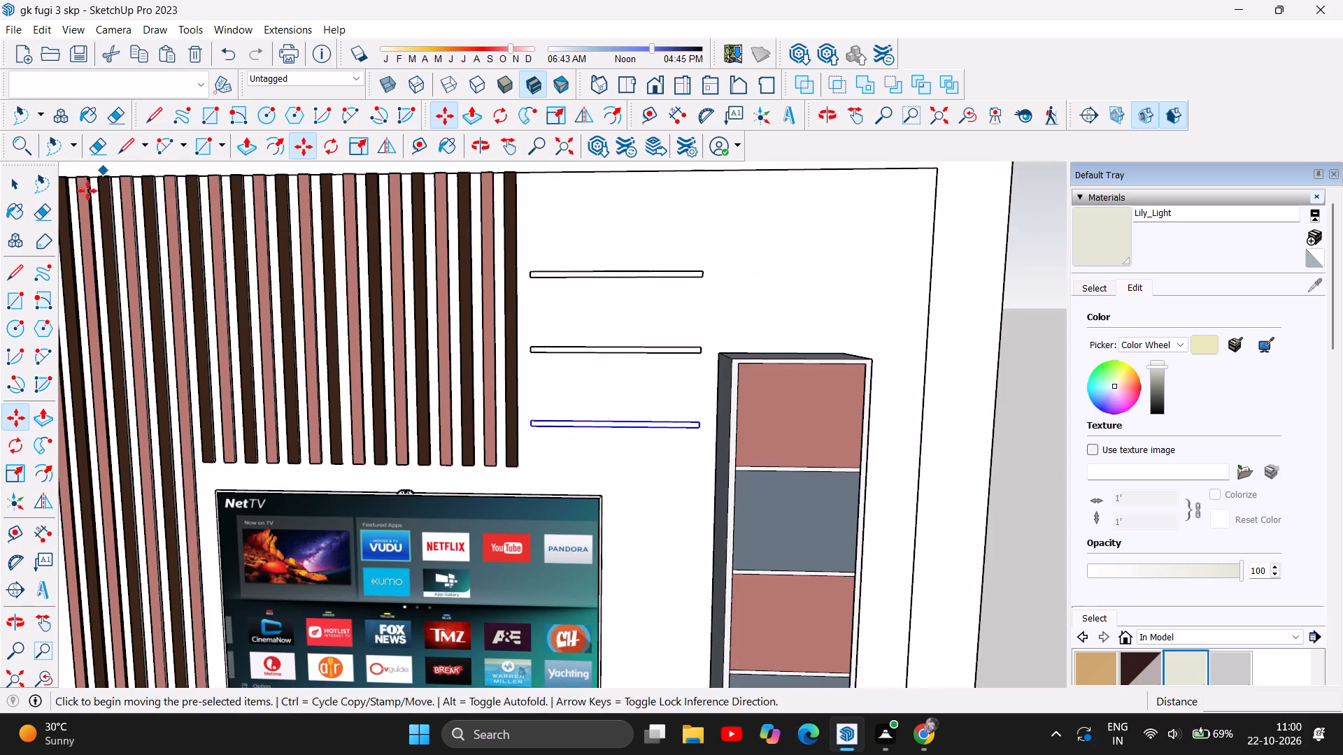
left_click(249, 141)
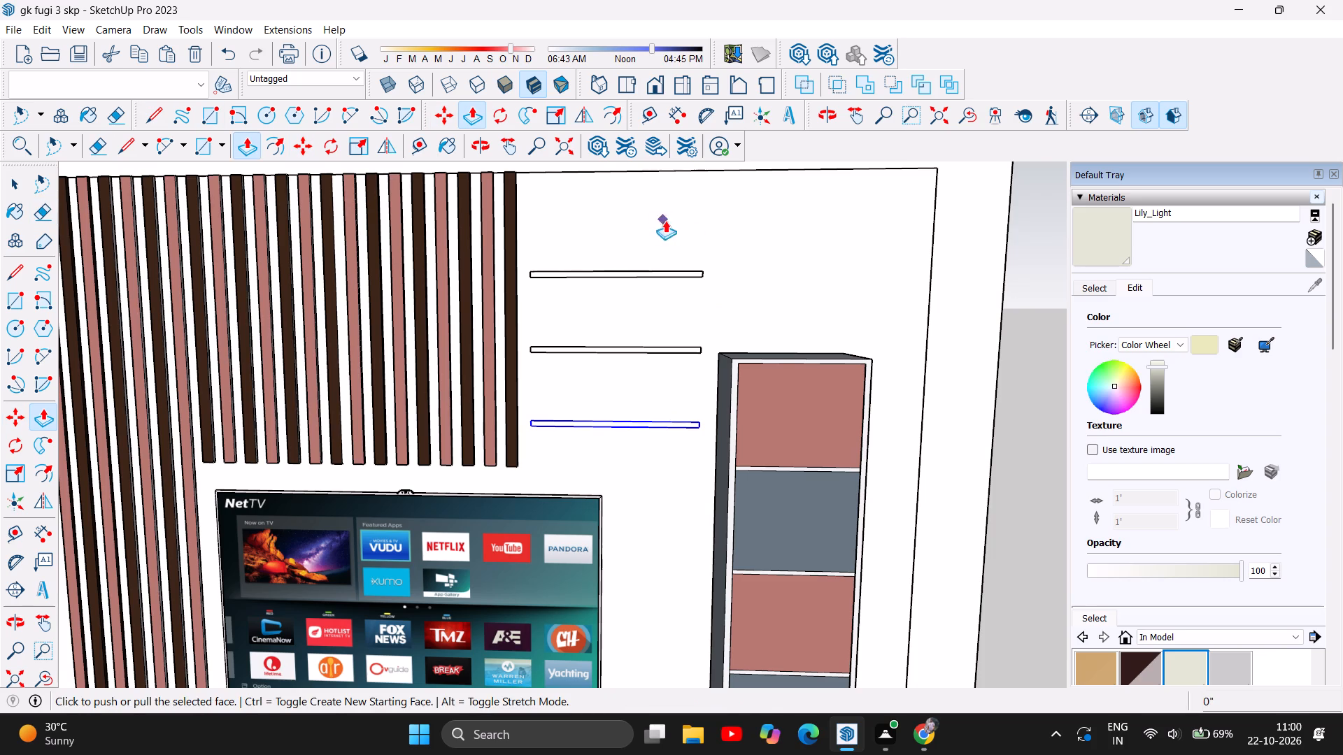
scroll(748, 234, "up", 5)
scroll(1226, 665, "down", 1)
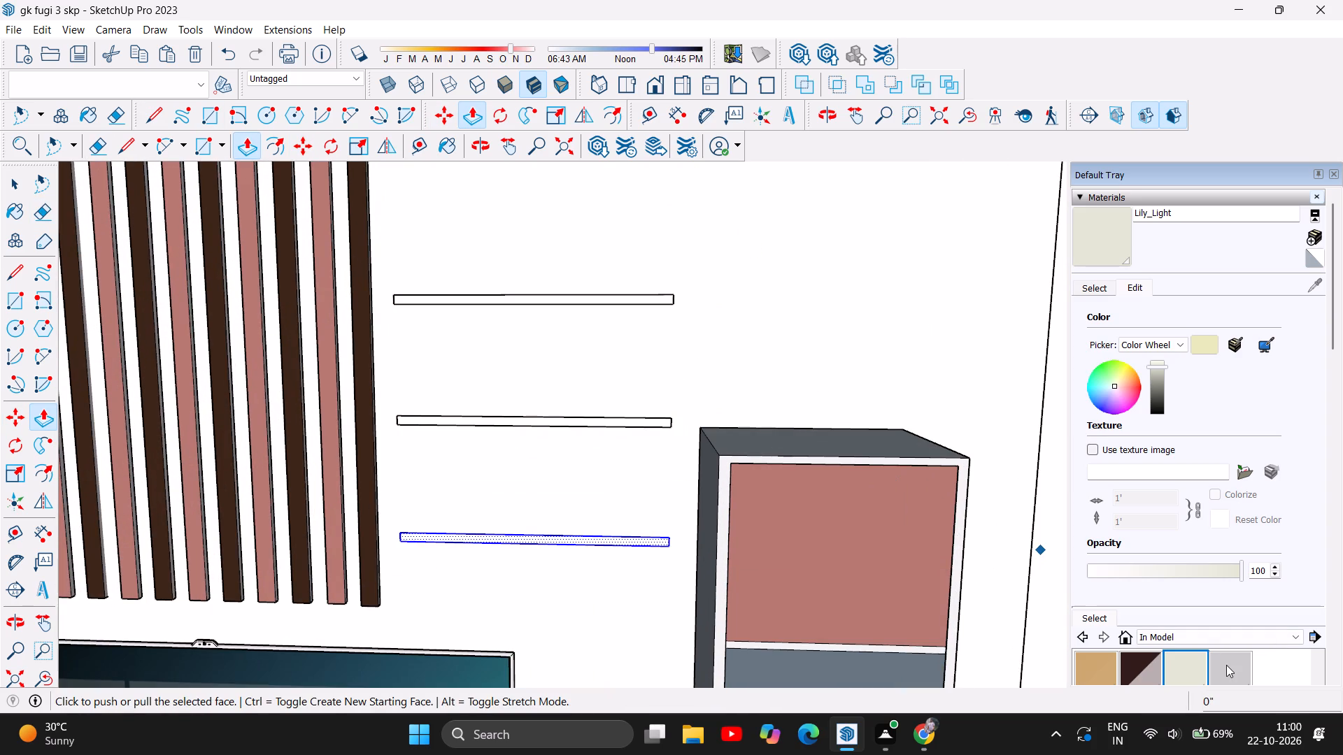
scroll(1198, 642, "down", 3)
scroll(1216, 674, "up", 3)
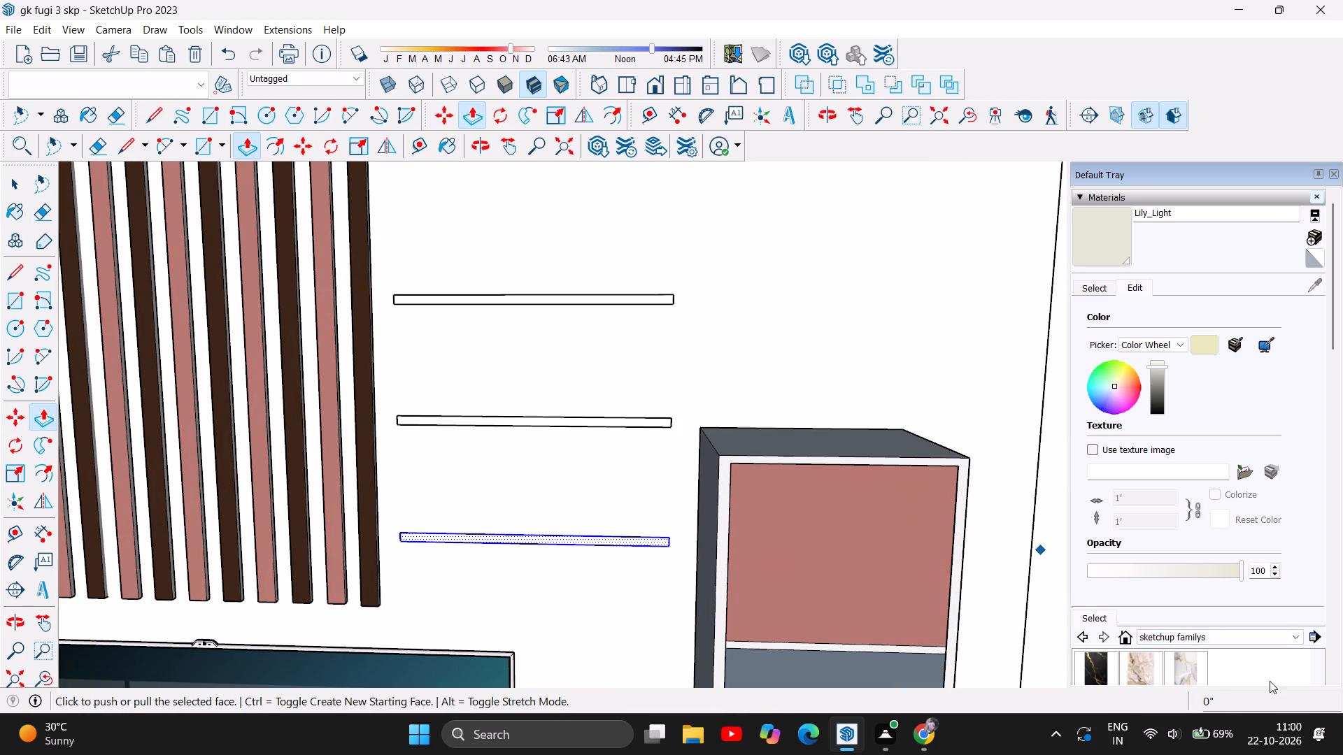
scroll(1317, 675, "up", 8)
scroll(1208, 590, "down", 9)
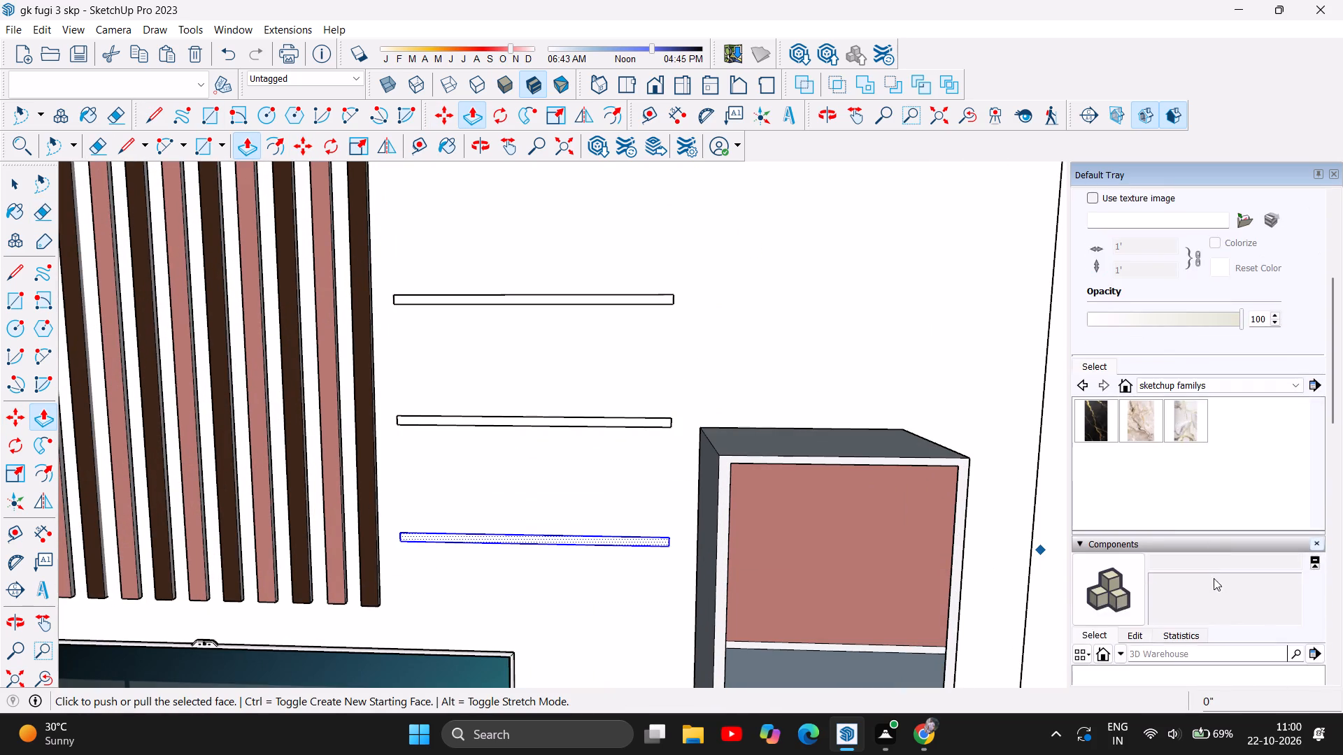
scroll(1267, 593, "up", 7)
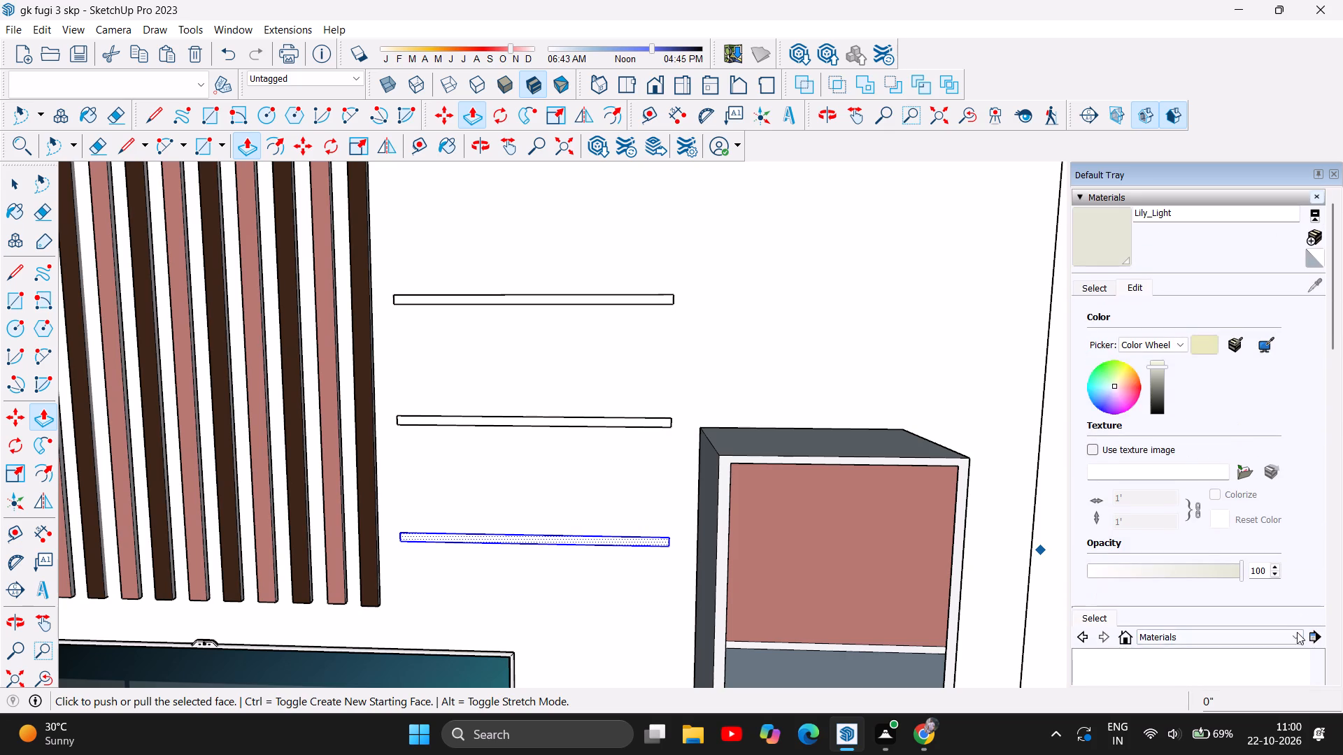
scroll(1297, 633, "down", 2)
left_click(1250, 635)
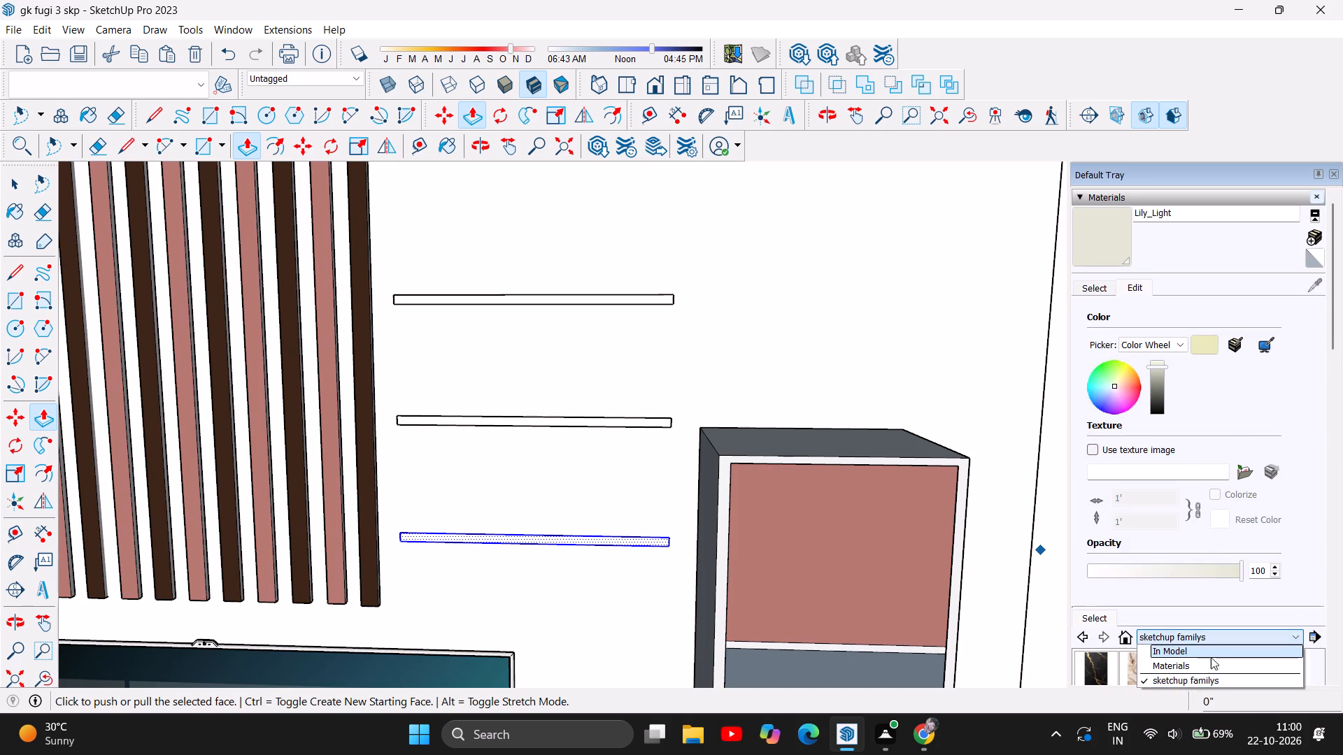
left_click(1198, 662)
scroll(1214, 433, "down", 4)
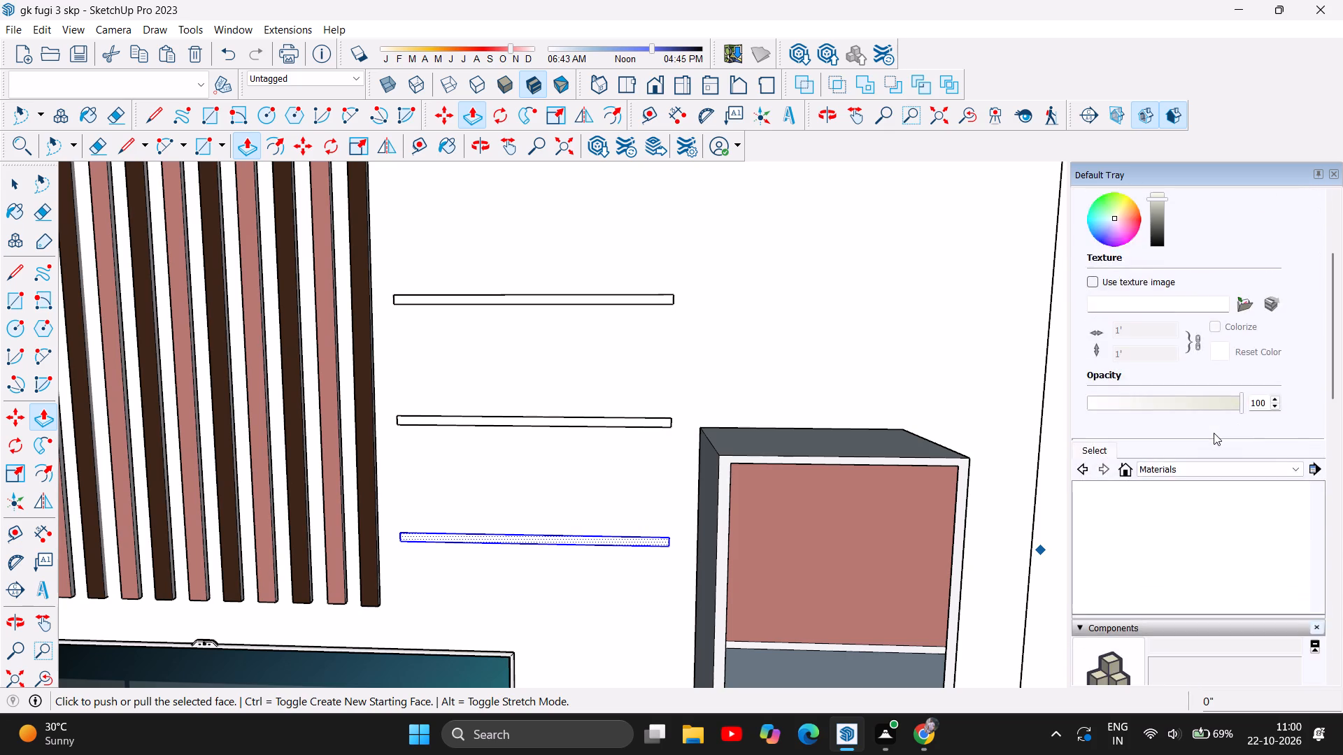
scroll(1215, 449, "down", 3)
scroll(1174, 405, "up", 2)
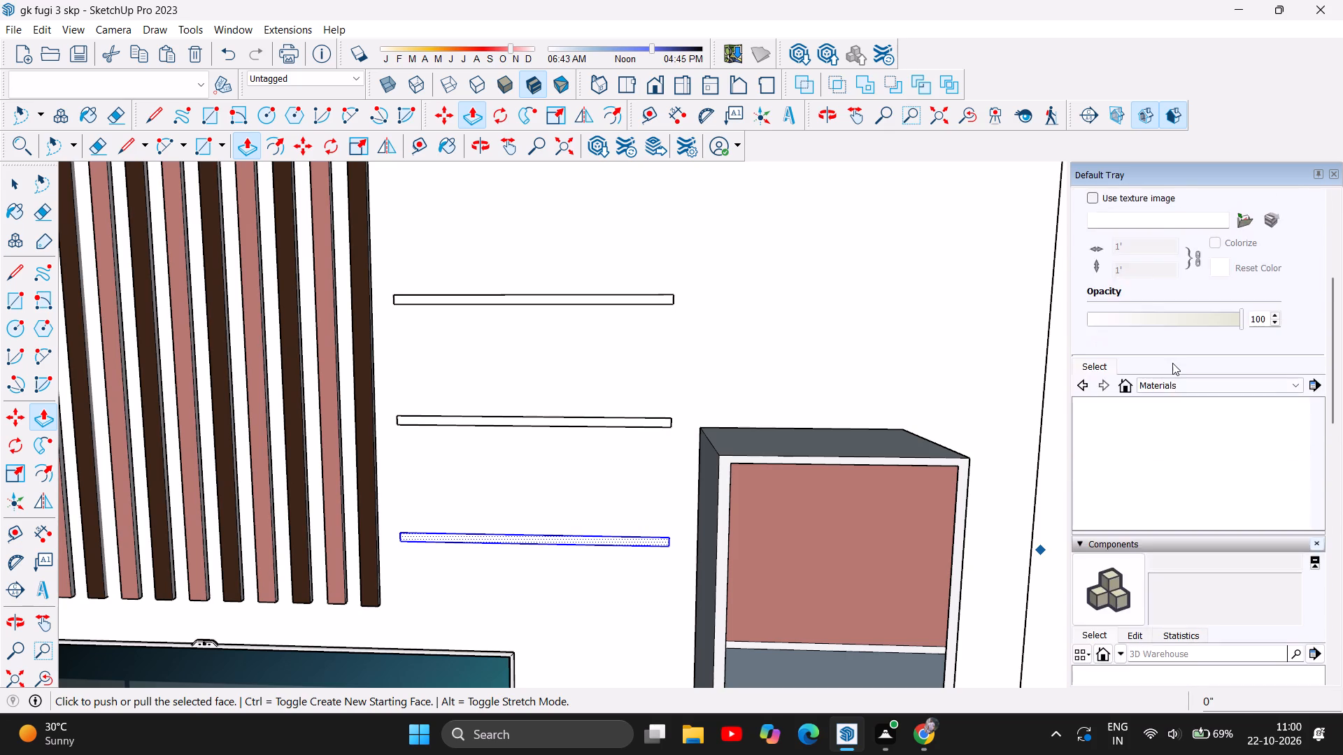
scroll(1172, 363, "up", 4)
left_click(1093, 250)
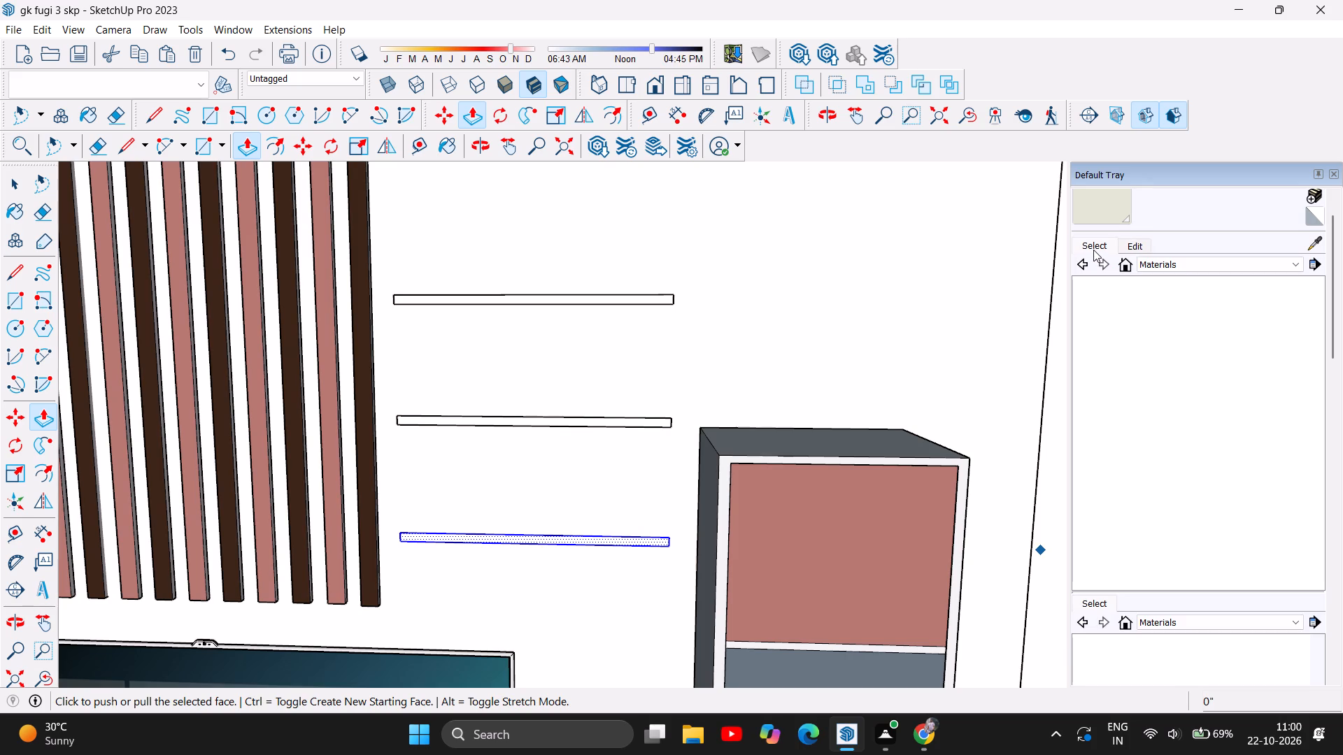
left_click(1142, 268)
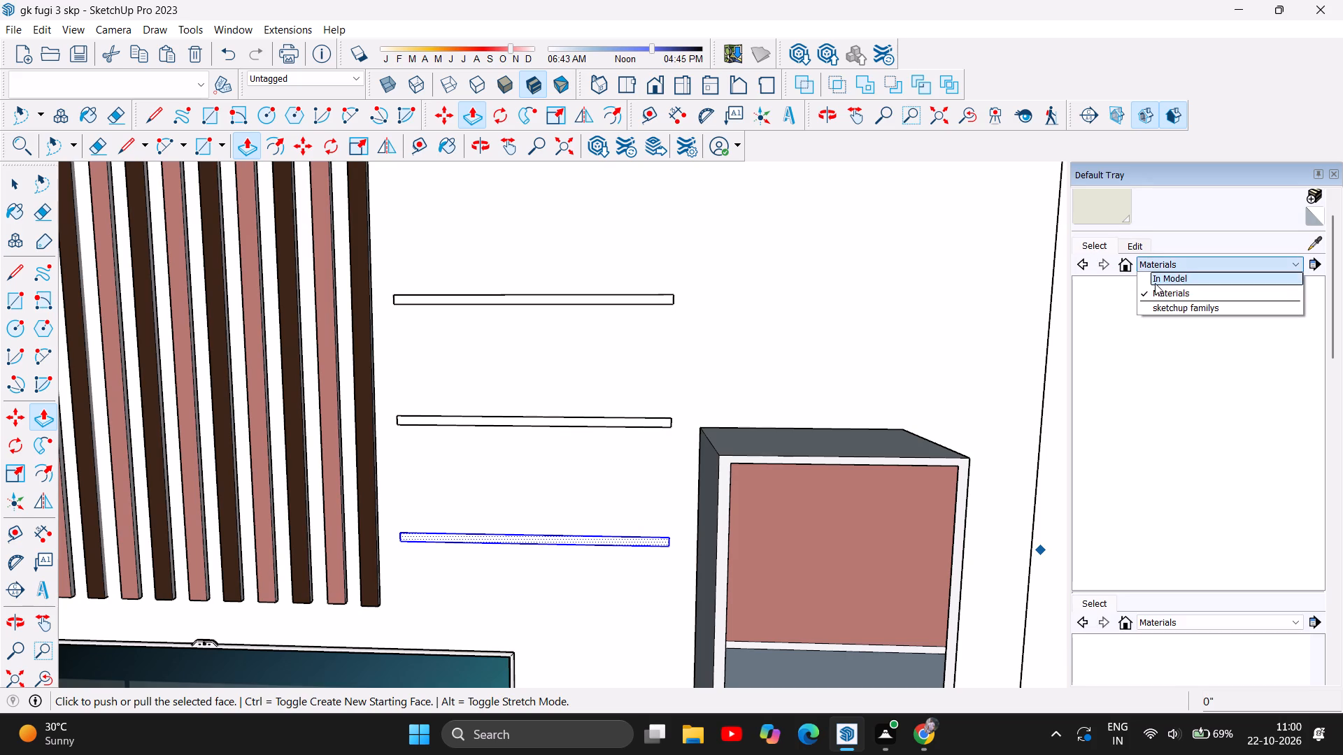
left_click(1167, 294)
left_click(1130, 268)
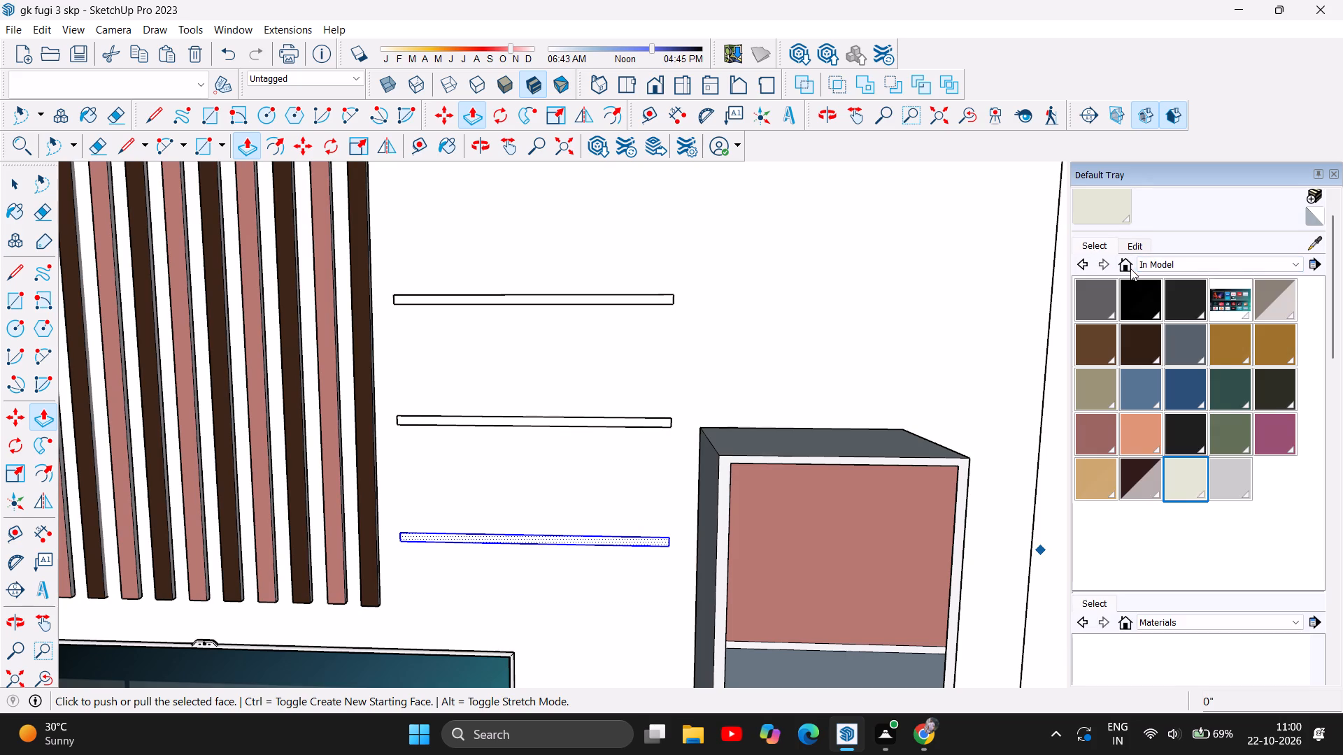
Paint all three shelf rectangles with the dark blue Heather_PantShadow material and clear the selection.
left_click(1182, 393)
left_click(509, 544)
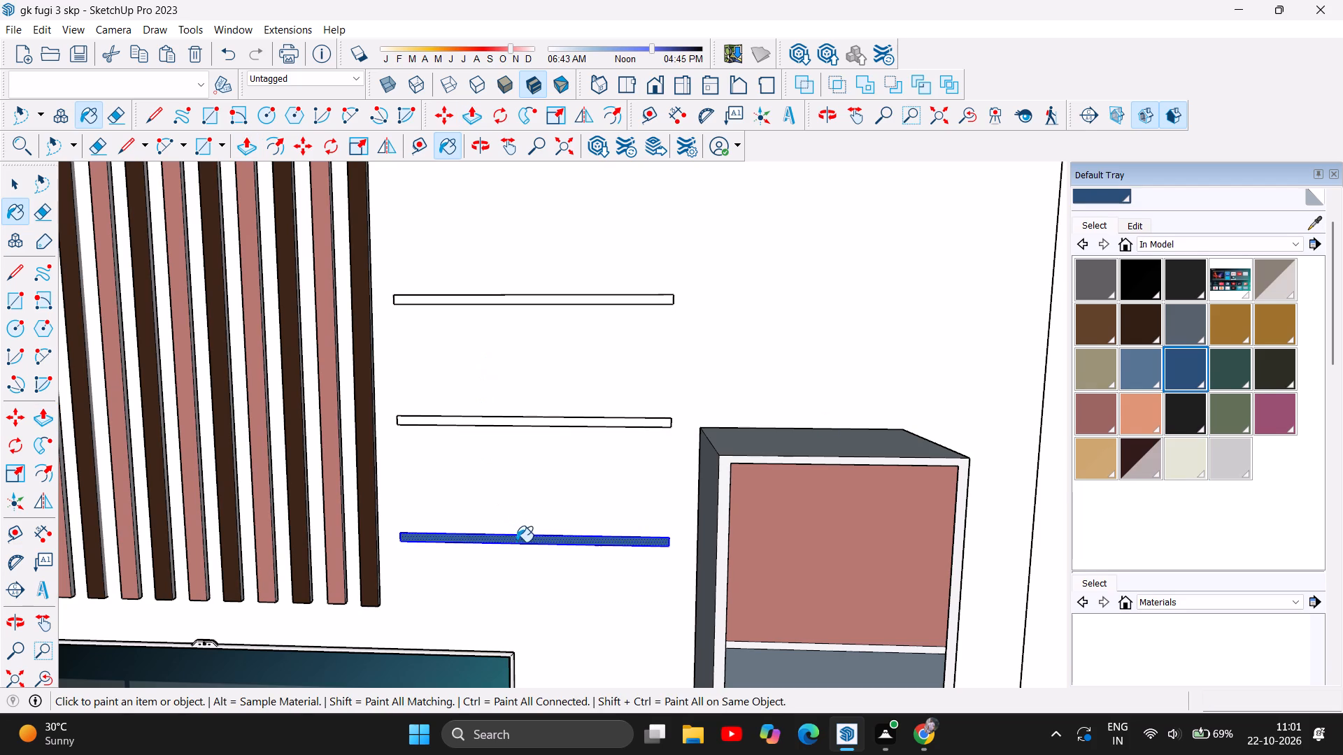
left_click(570, 422)
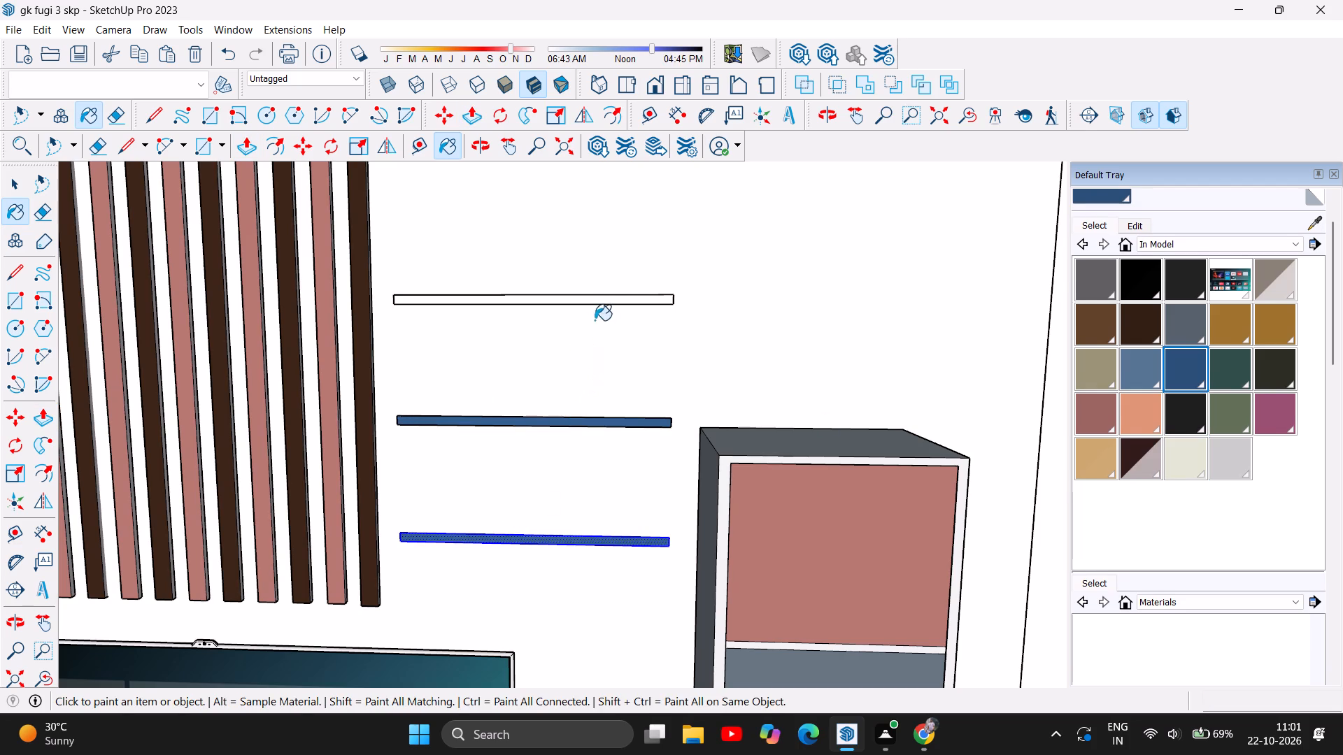
left_click(602, 297)
scroll(576, 520, "down", 5)
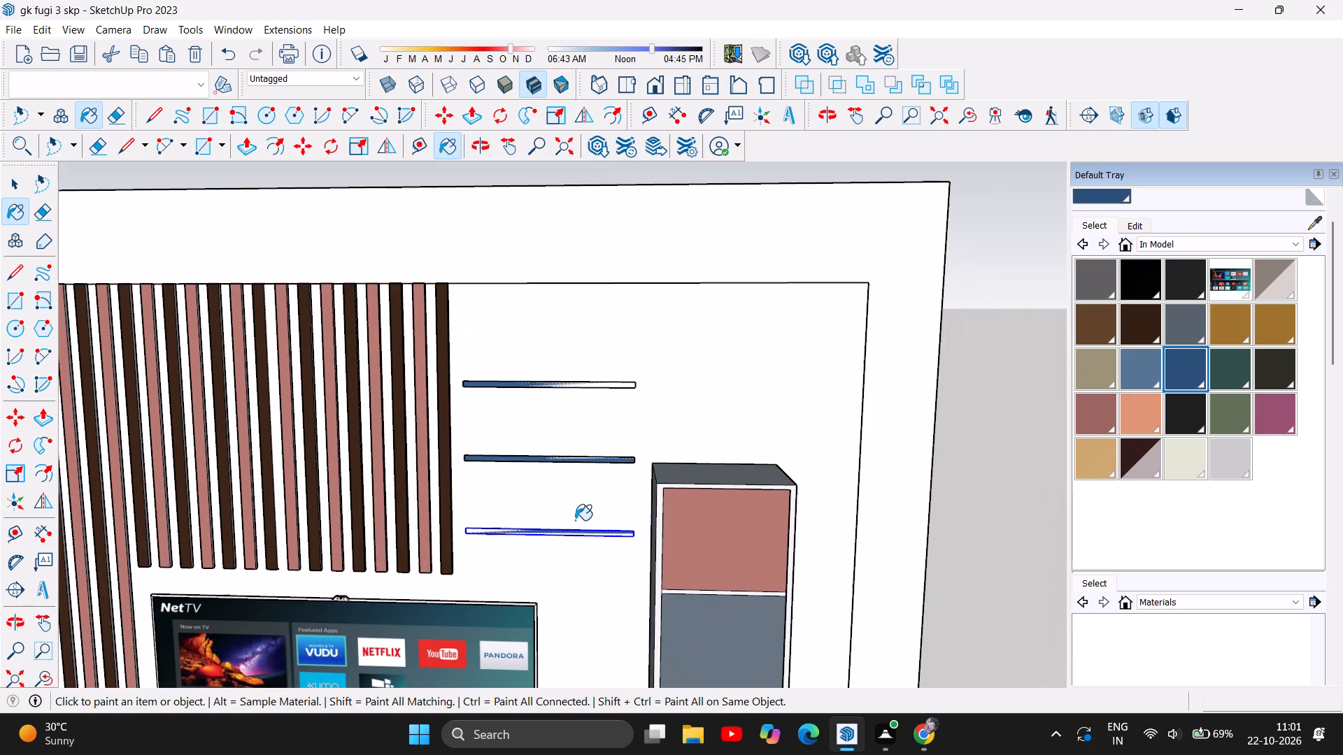
key("Escape")
key("Escape")
left_click(8, 185)
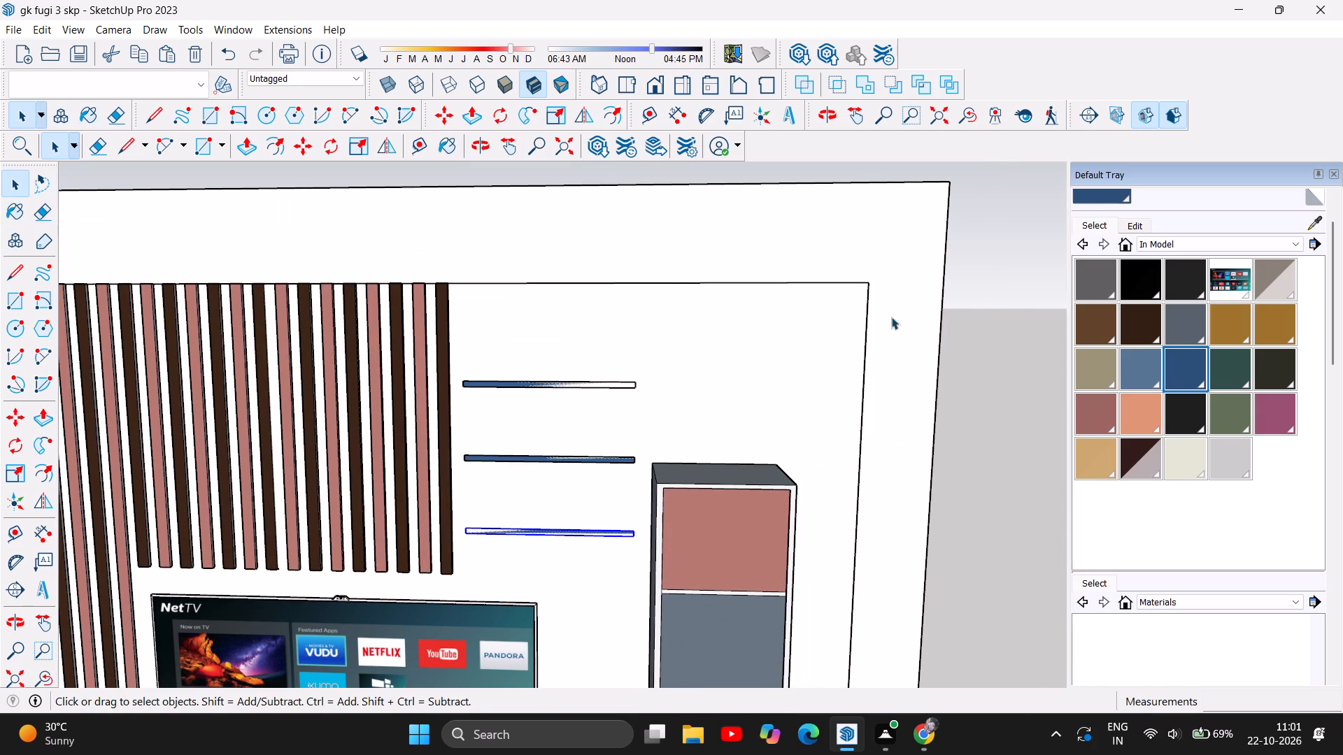
left_click(968, 278)
Push/Pull the lowest blue shelf rectangle 6" out from the wall.
scroll(550, 542, "up", 7)
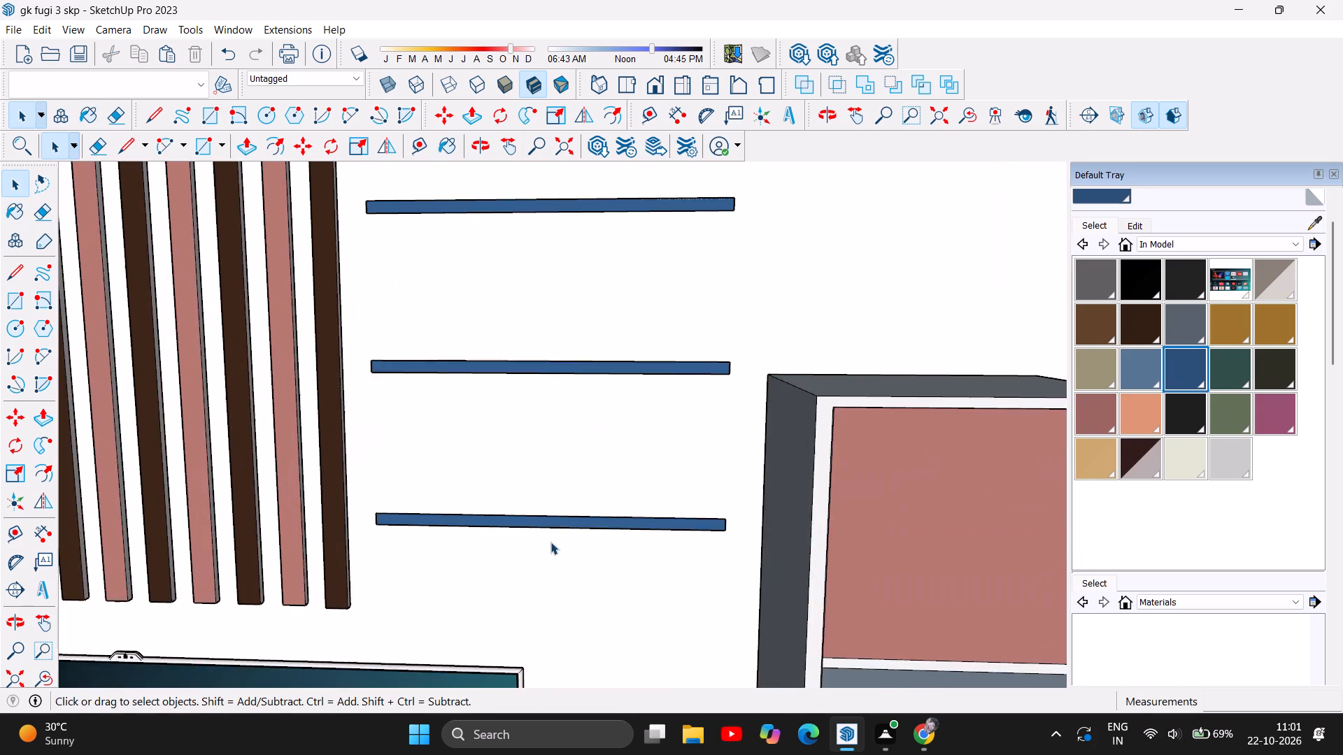
scroll(515, 527, "up", 4)
scroll(446, 528, "down", 3)
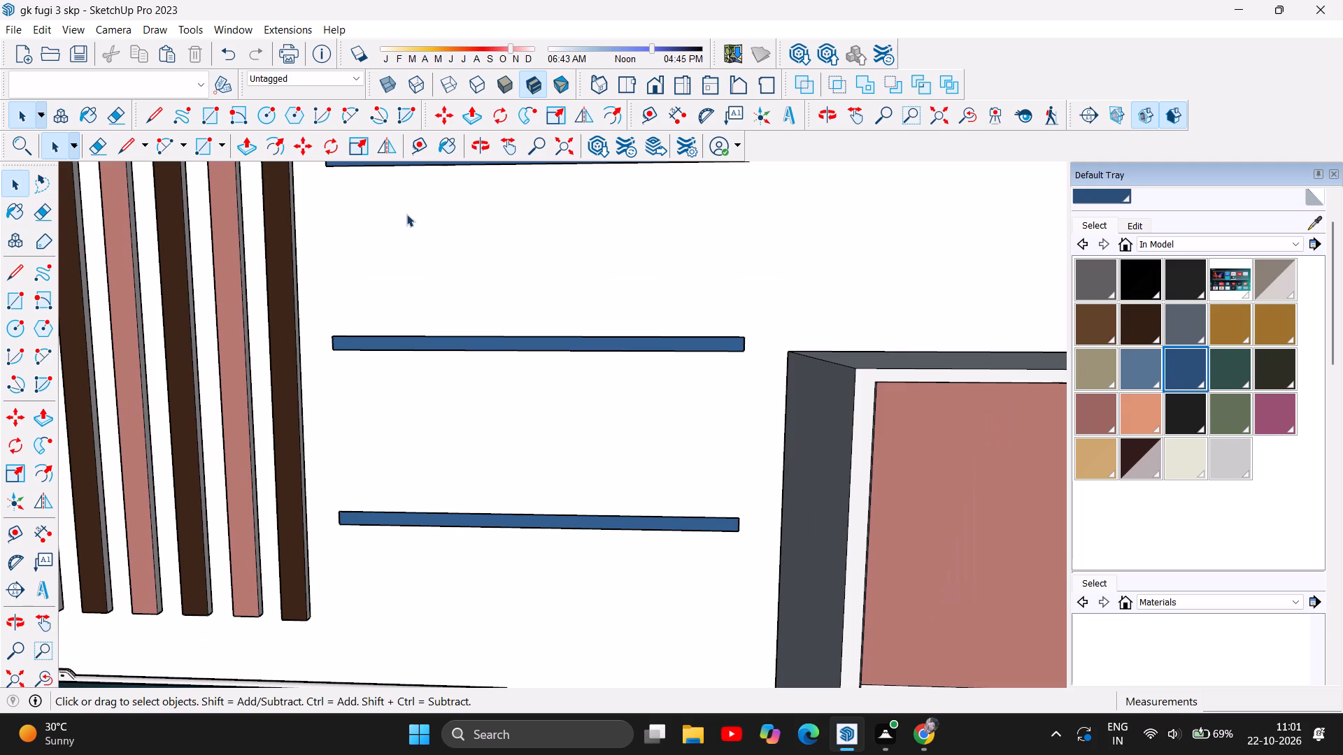
left_click(241, 150)
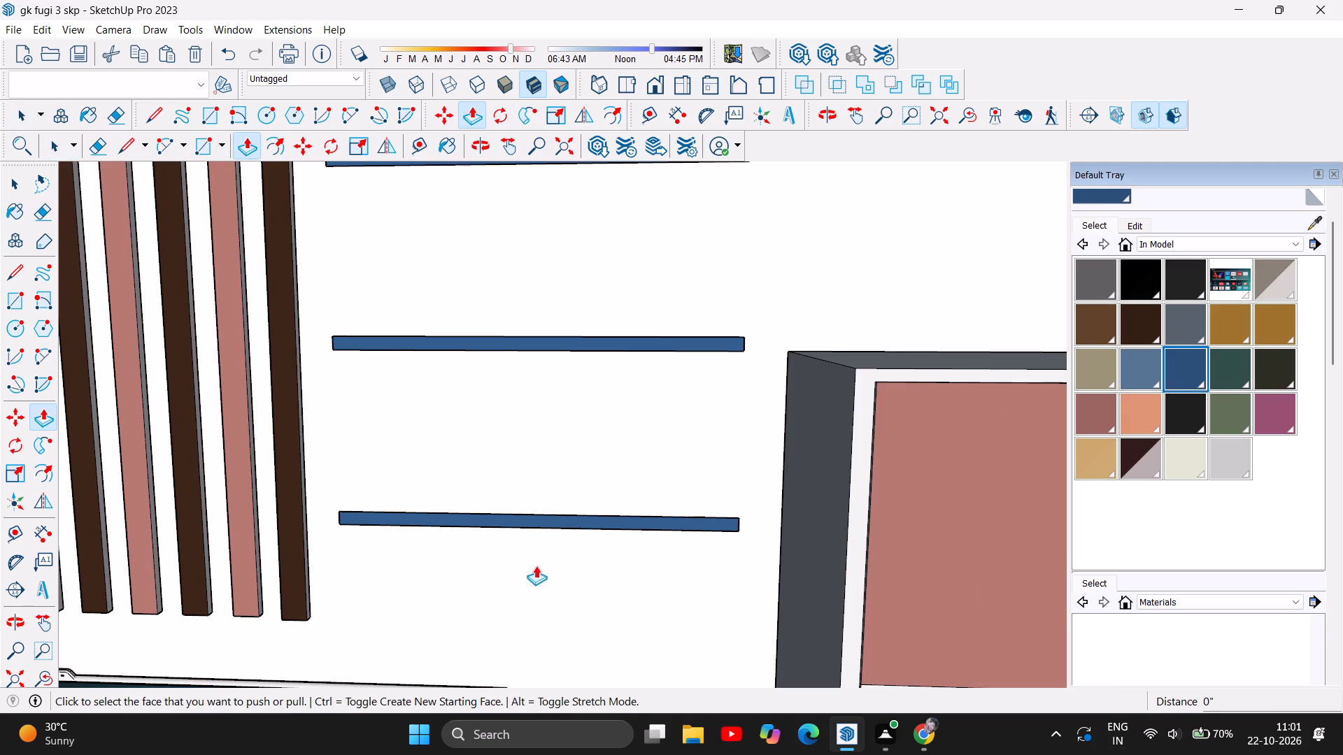
left_click(545, 513)
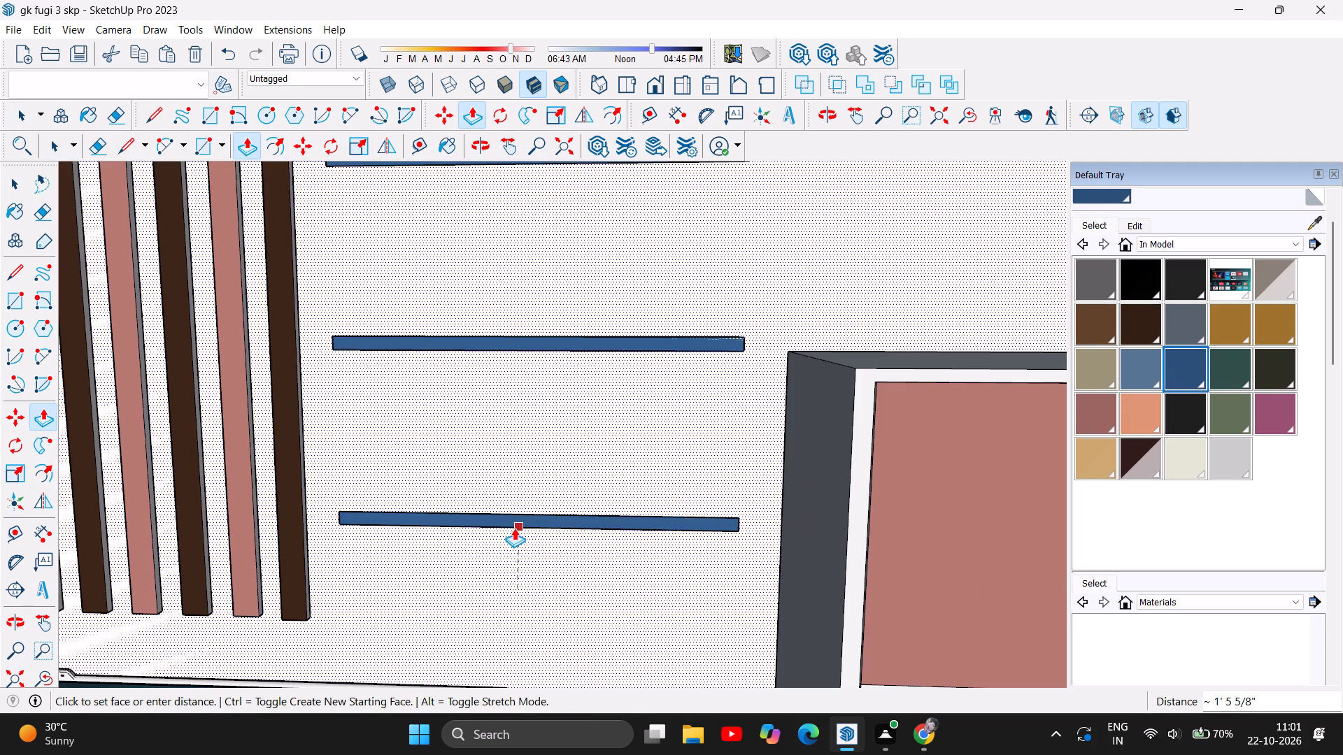
key("Escape")
scroll(637, 508, "up", 5)
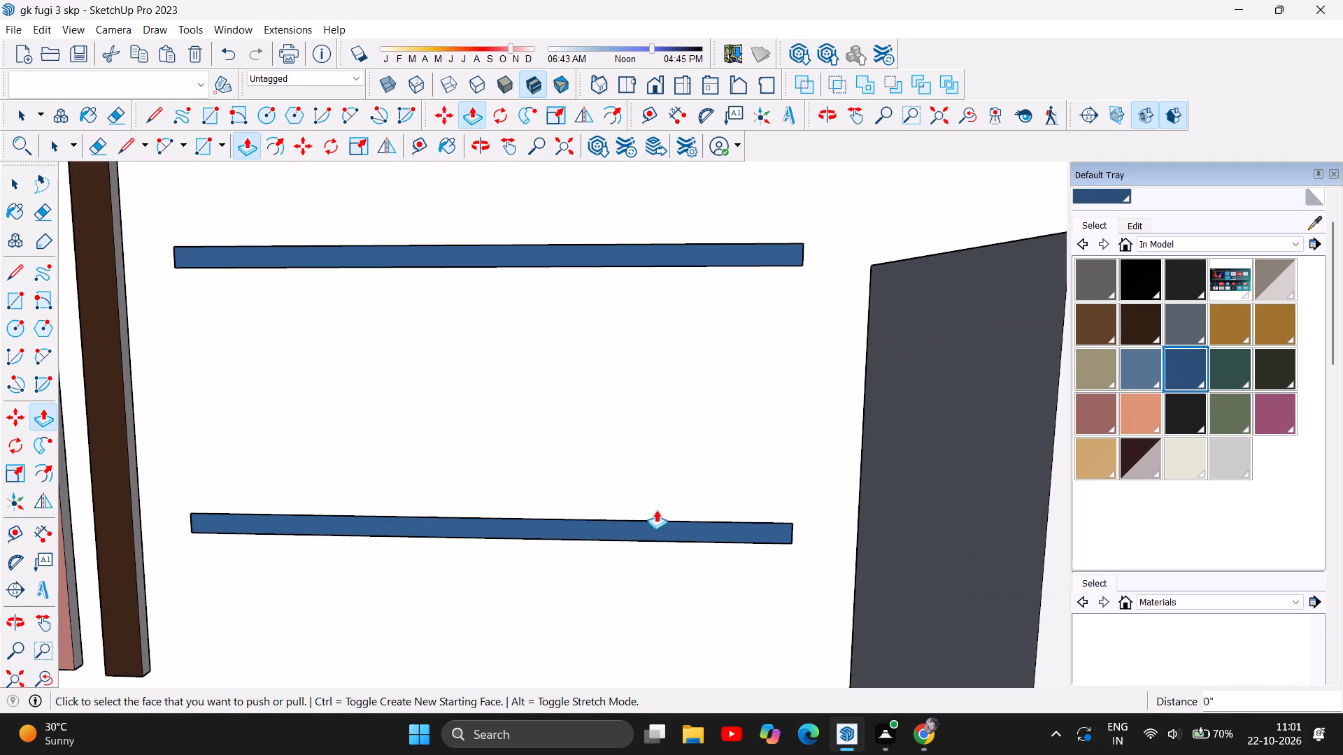
left_click(665, 523)
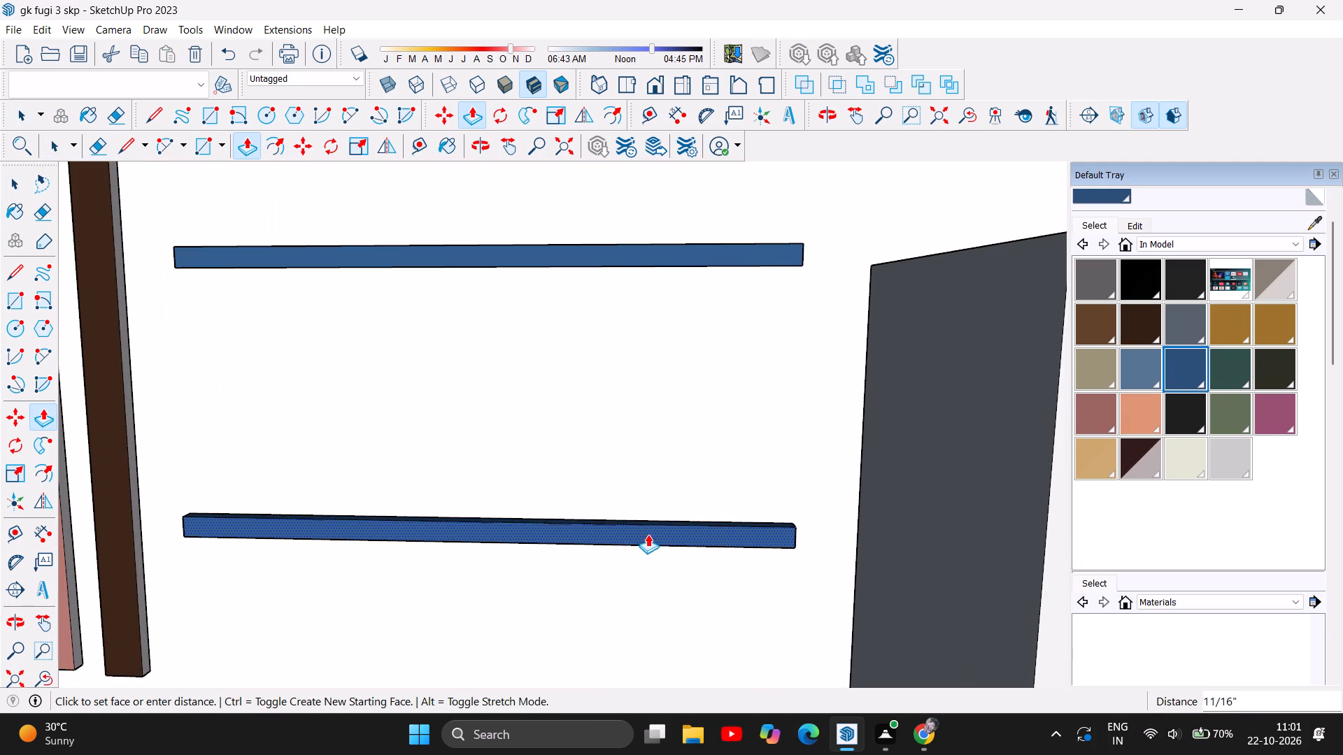
key("6")
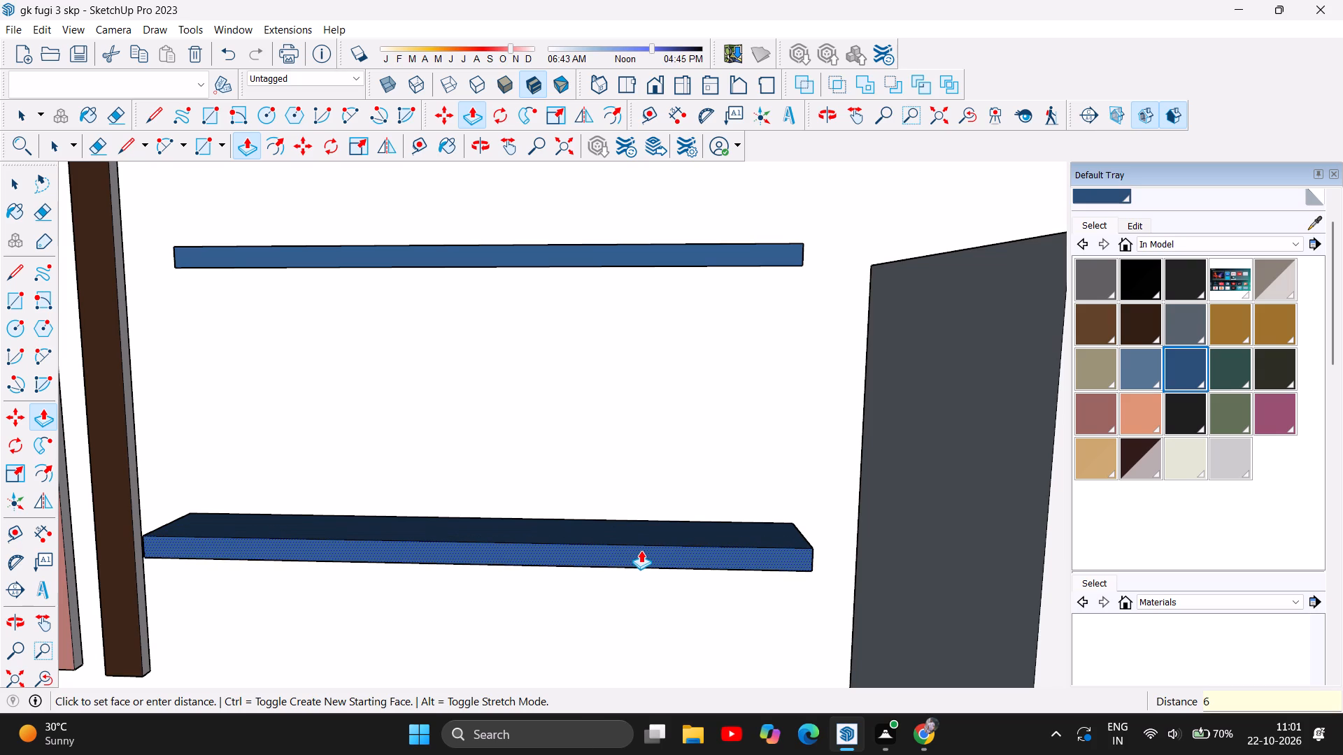
key("Return")
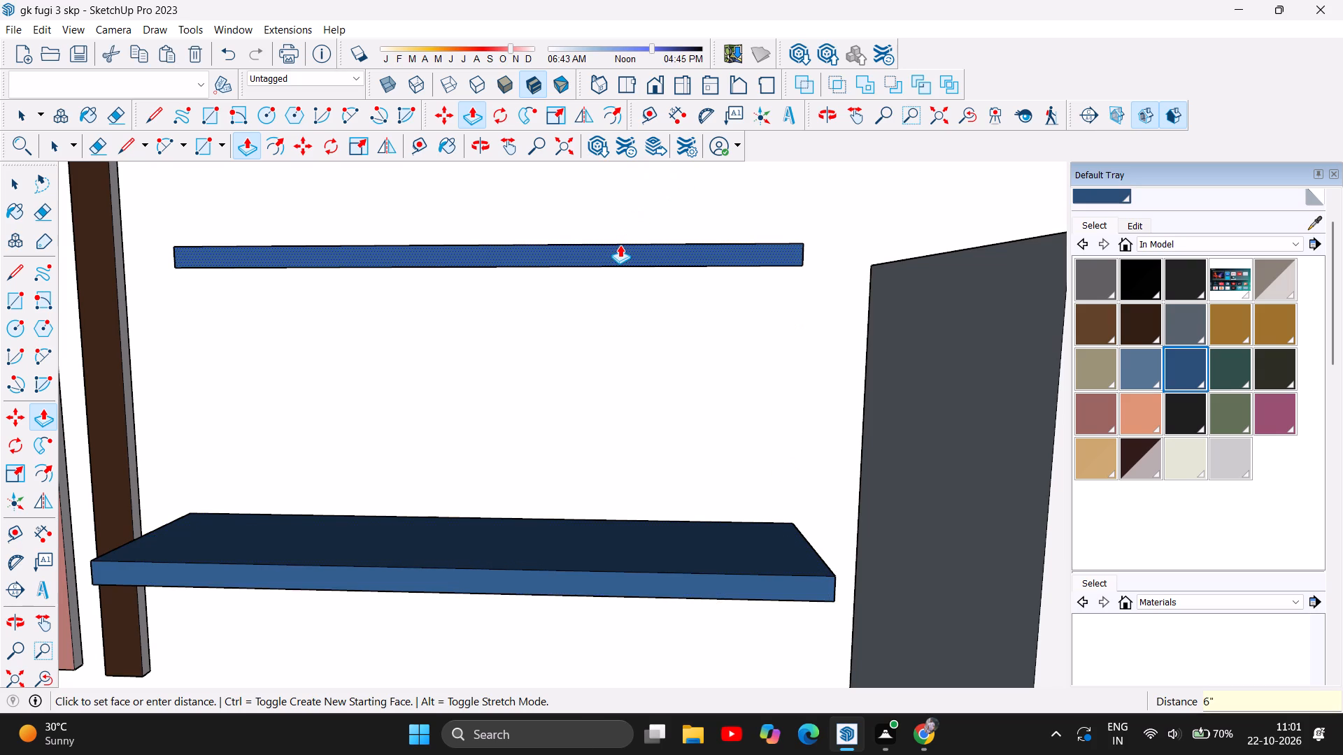
Push/Pull the middle and top blue shelf rectangles 6" out from the wall.
double_click(620, 245)
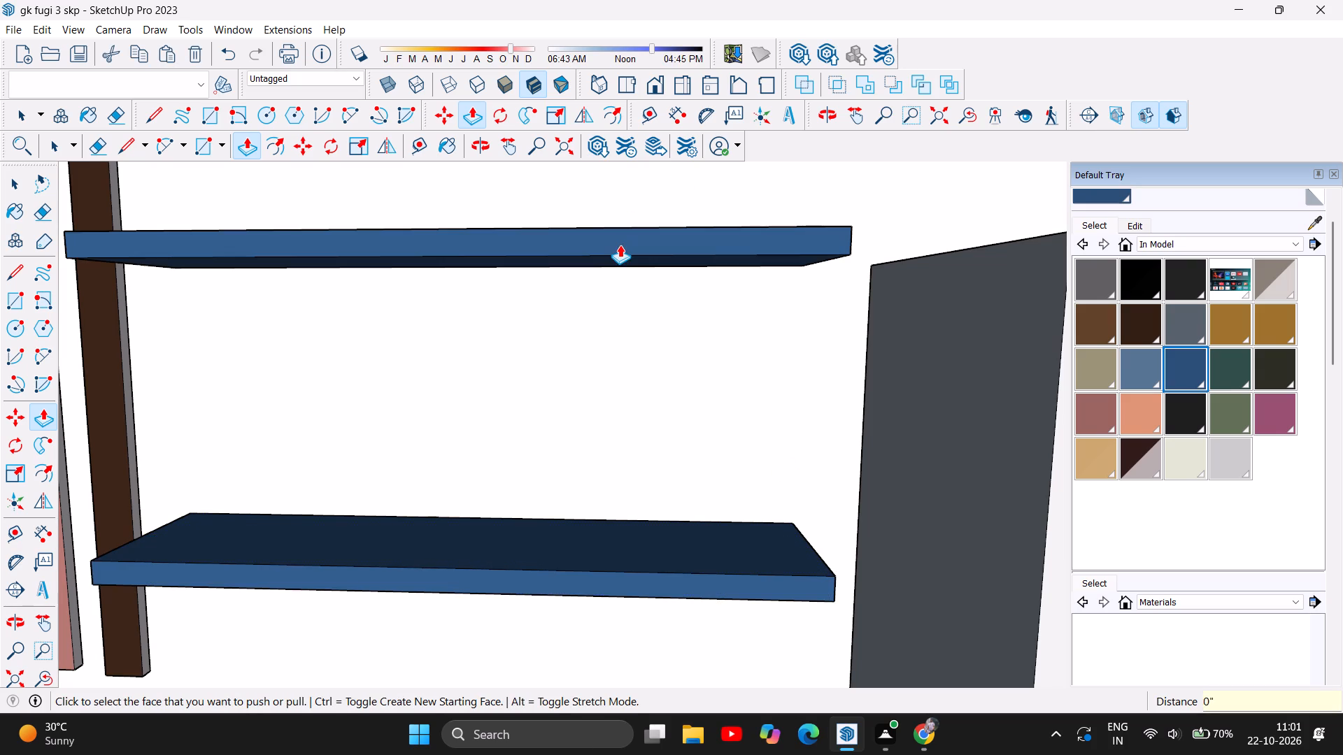
scroll(610, 498, "down", 12)
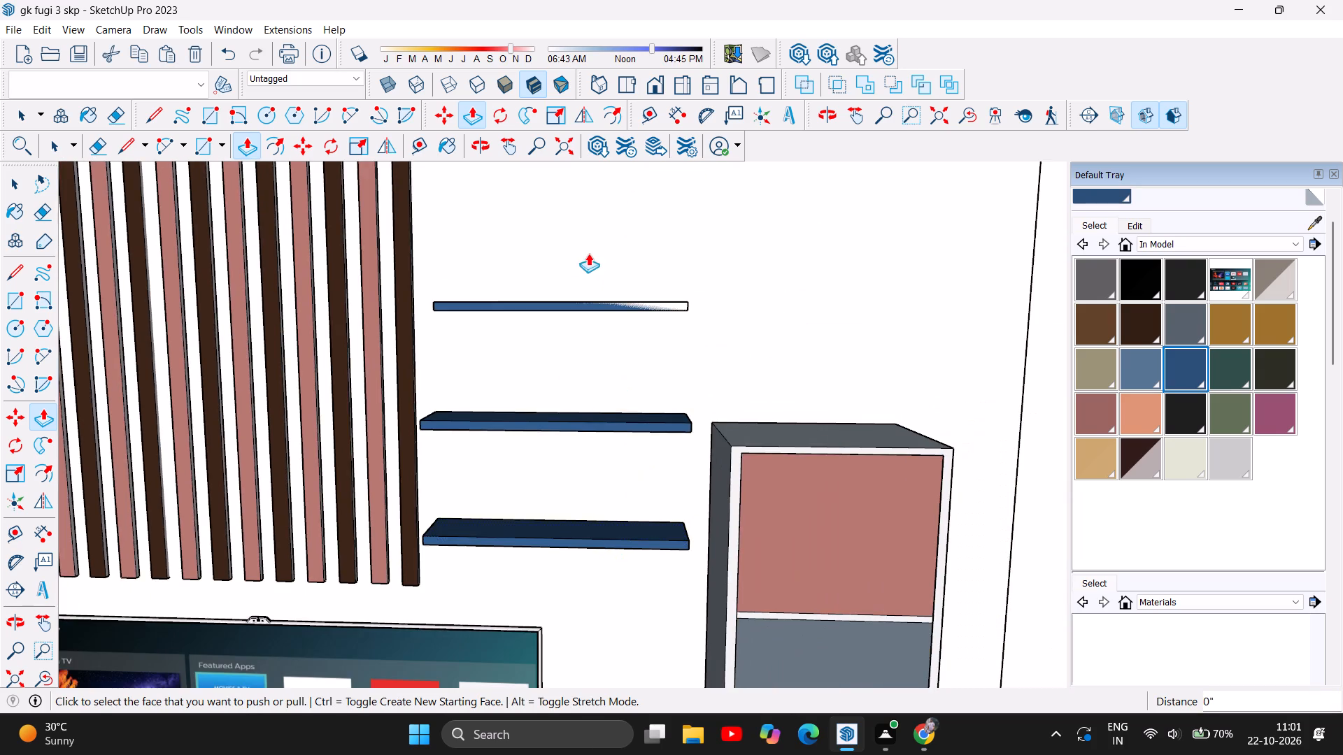
scroll(593, 257, "up", 4)
scroll(639, 310, "up", 6)
left_click(641, 336)
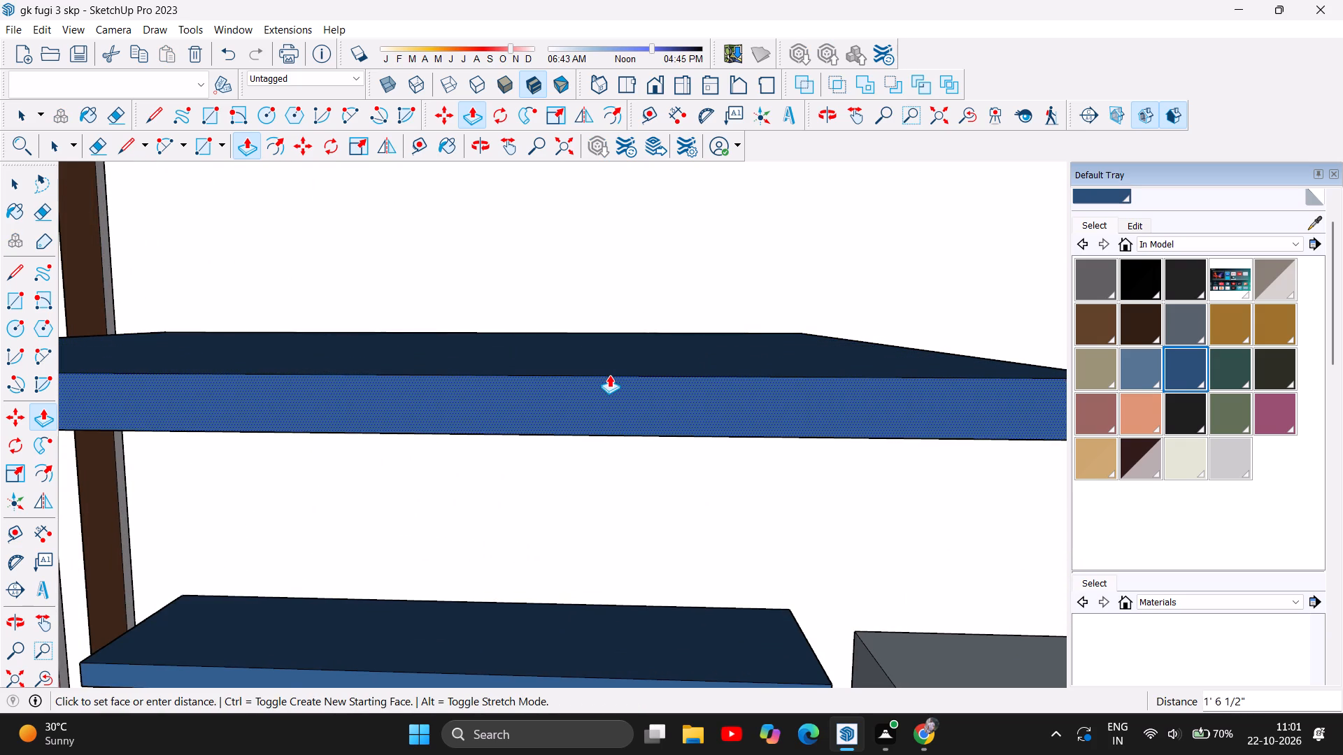
key("6")
key("Return")
Examine the three blue shelves up close and within the whole TV wall composition.
scroll(663, 401, "down", 11)
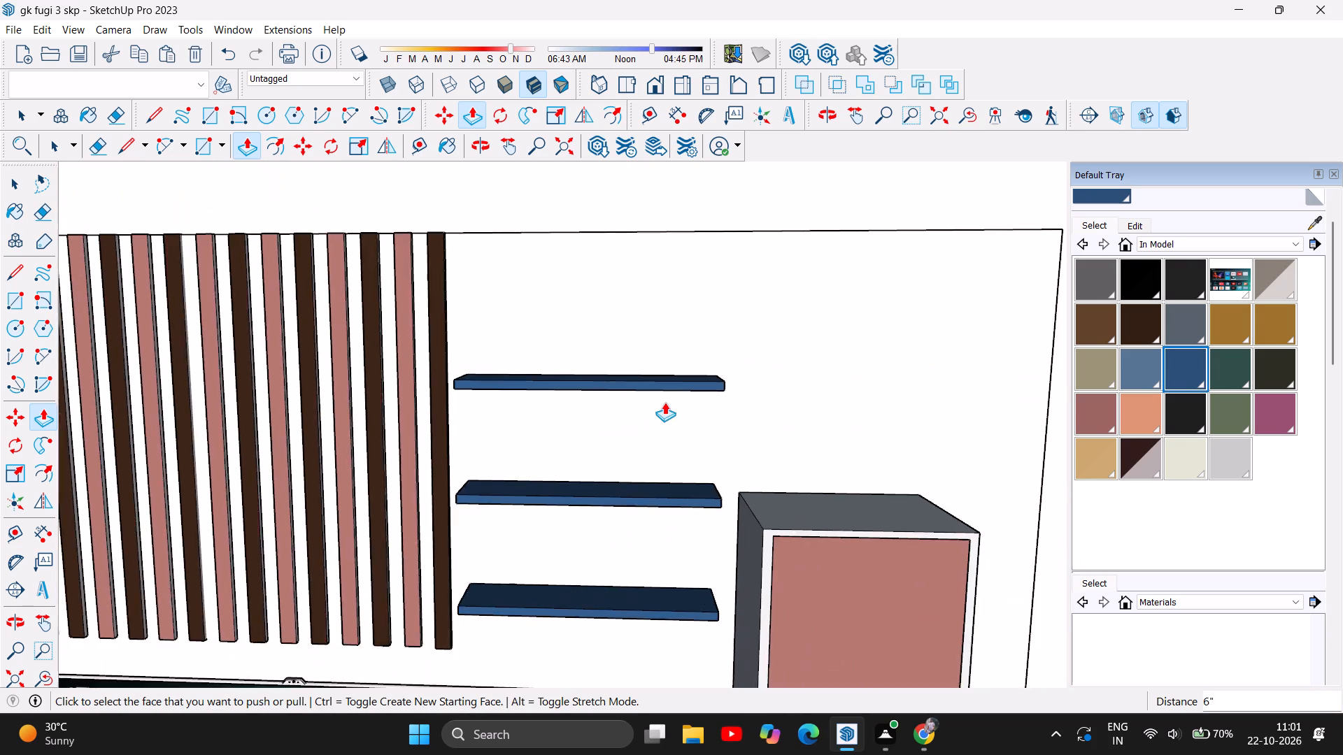
scroll(665, 402, "down", 7)
scroll(707, 336, "down", 5)
scroll(646, 378, "down", 7)
scroll(595, 412, "up", 7)
scroll(732, 351, "up", 5)
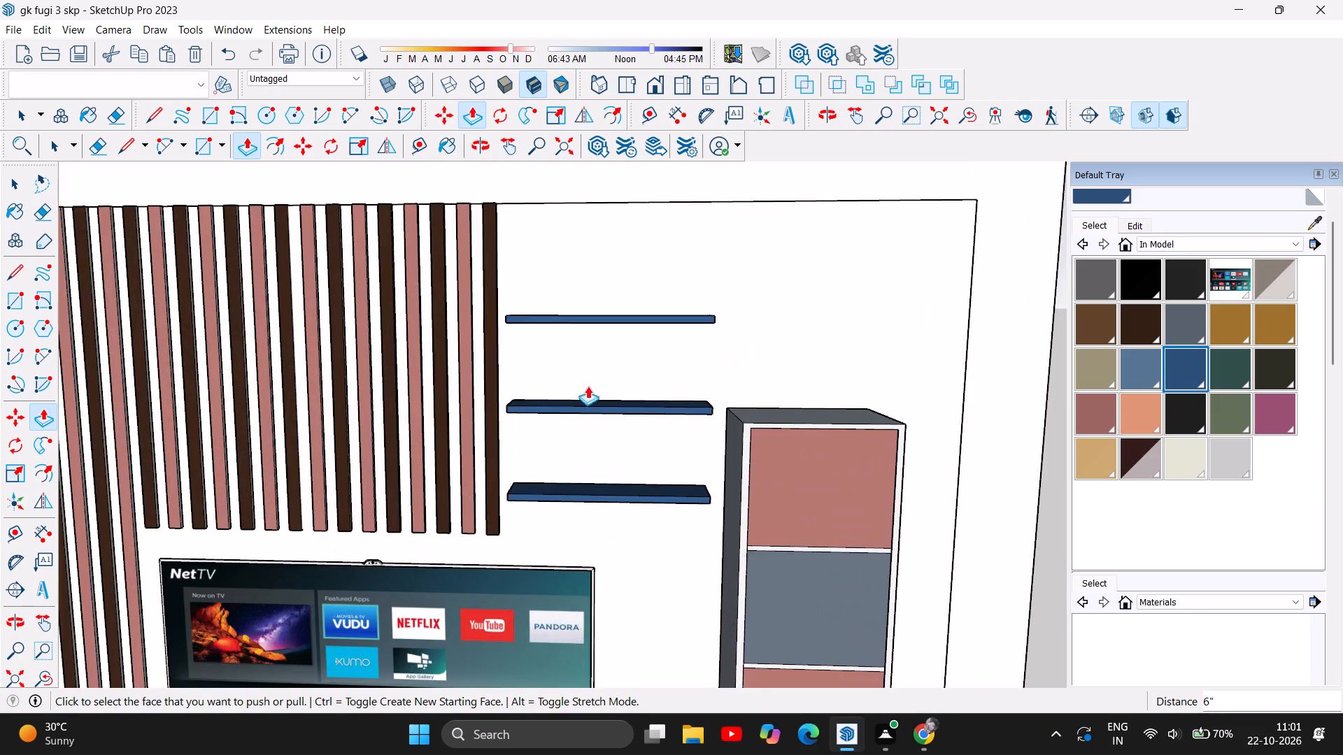
scroll(588, 387, "up", 11)
scroll(599, 401, "down", 11)
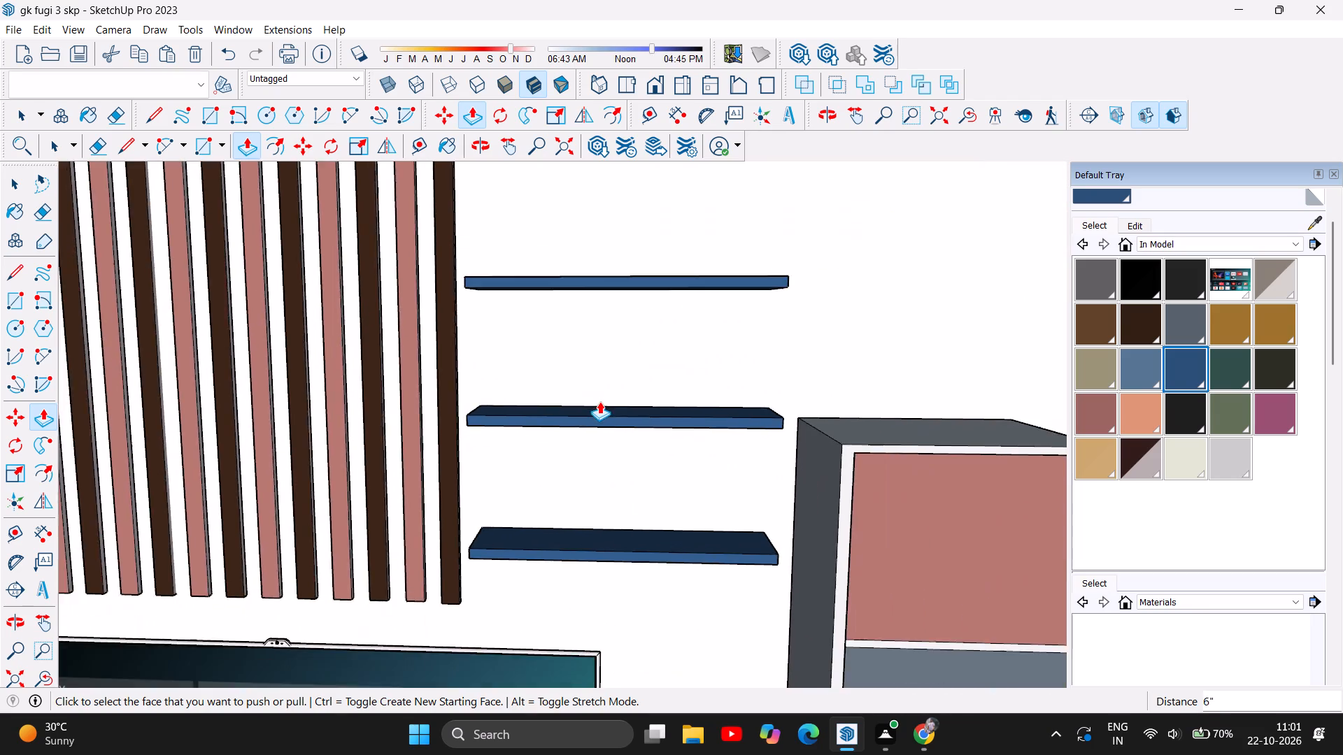
scroll(599, 401, "down", 10)
scroll(944, 405, "down", 5)
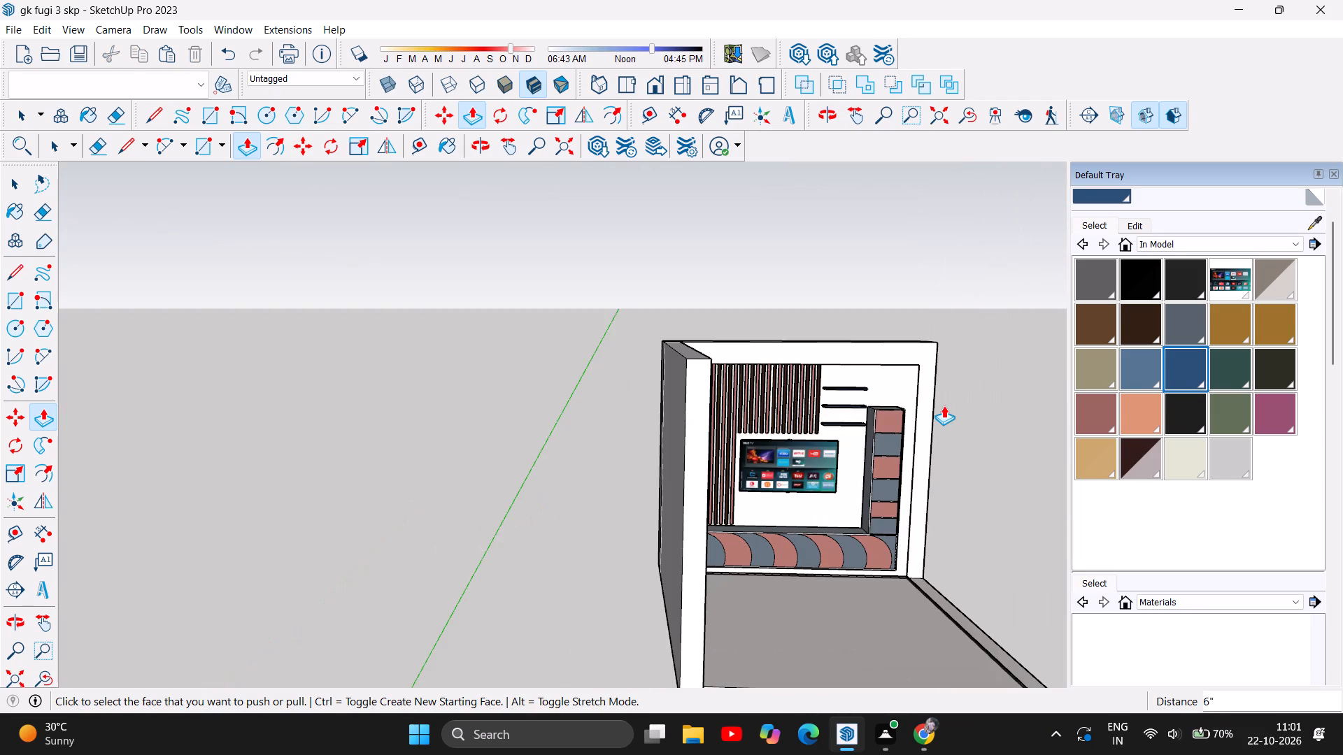
scroll(878, 405, "up", 4)
scroll(807, 443, "up", 13)
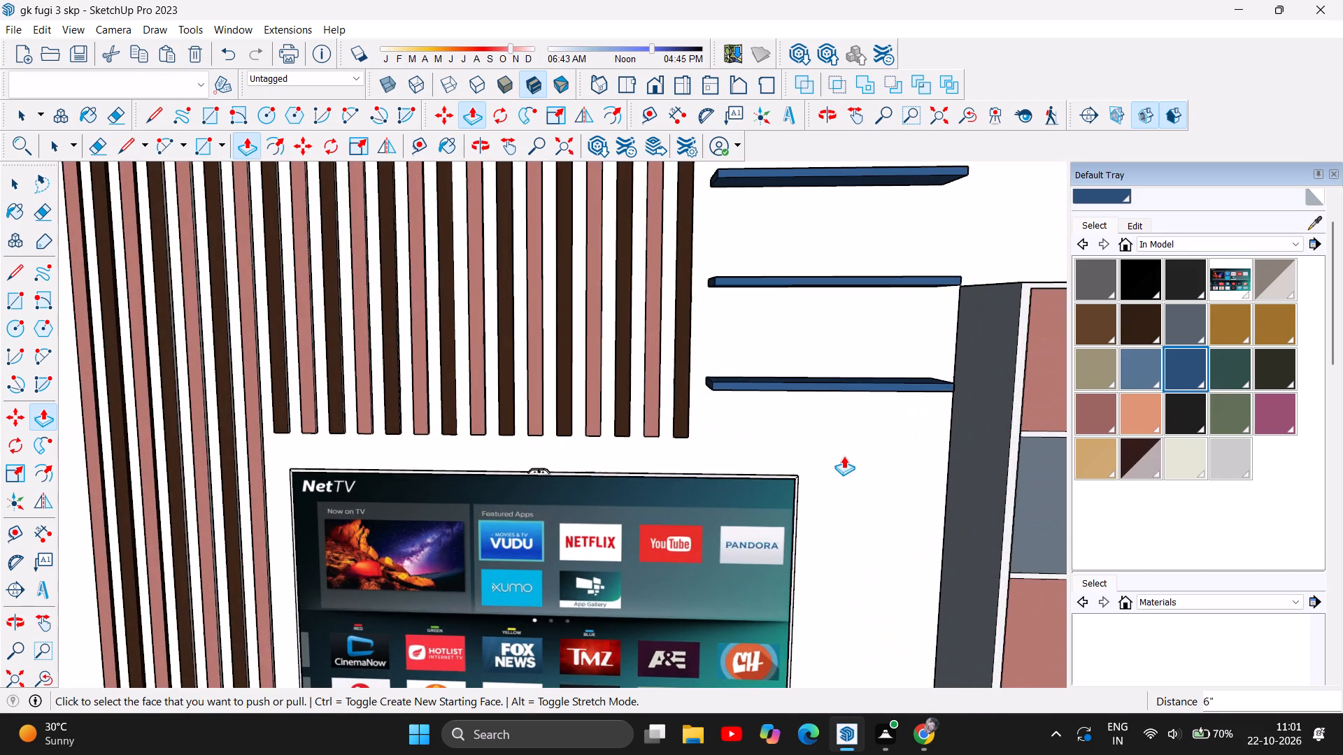
scroll(786, 424, "up", 6)
scroll(786, 424, "down", 13)
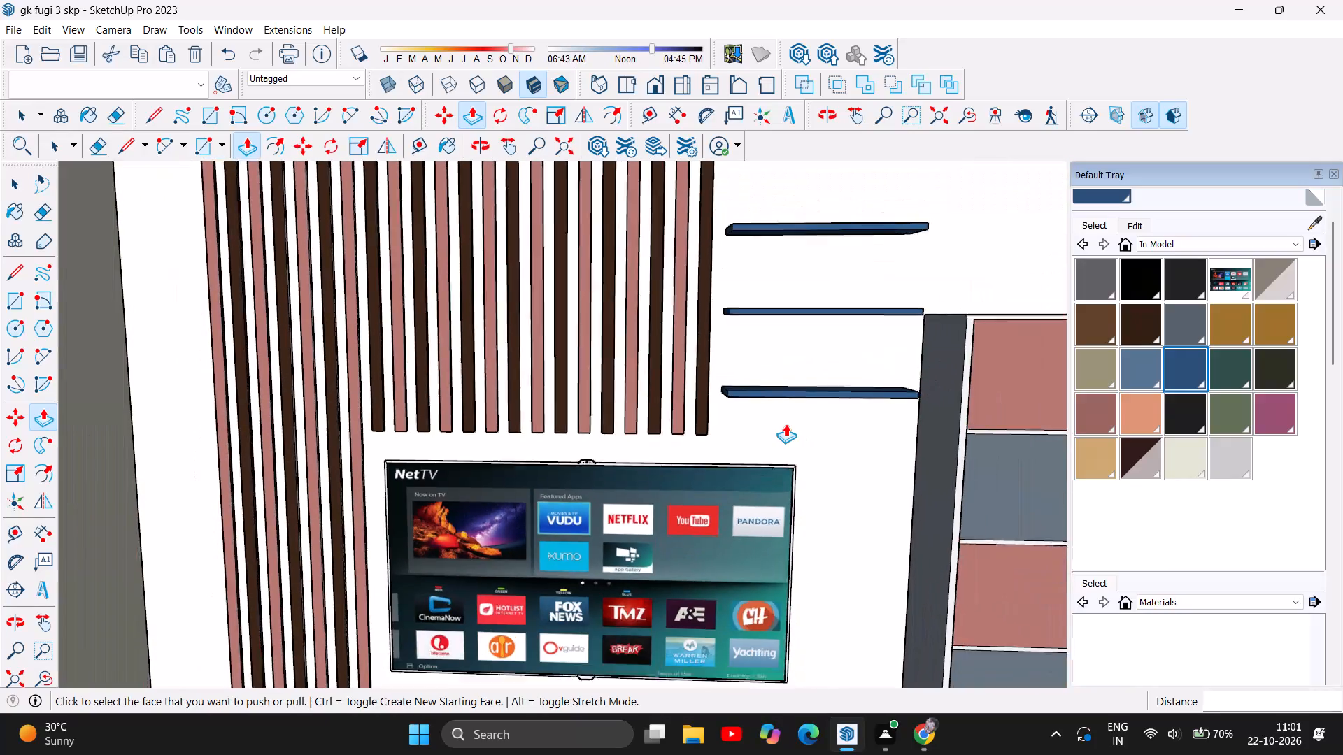
scroll(786, 424, "down", 16)
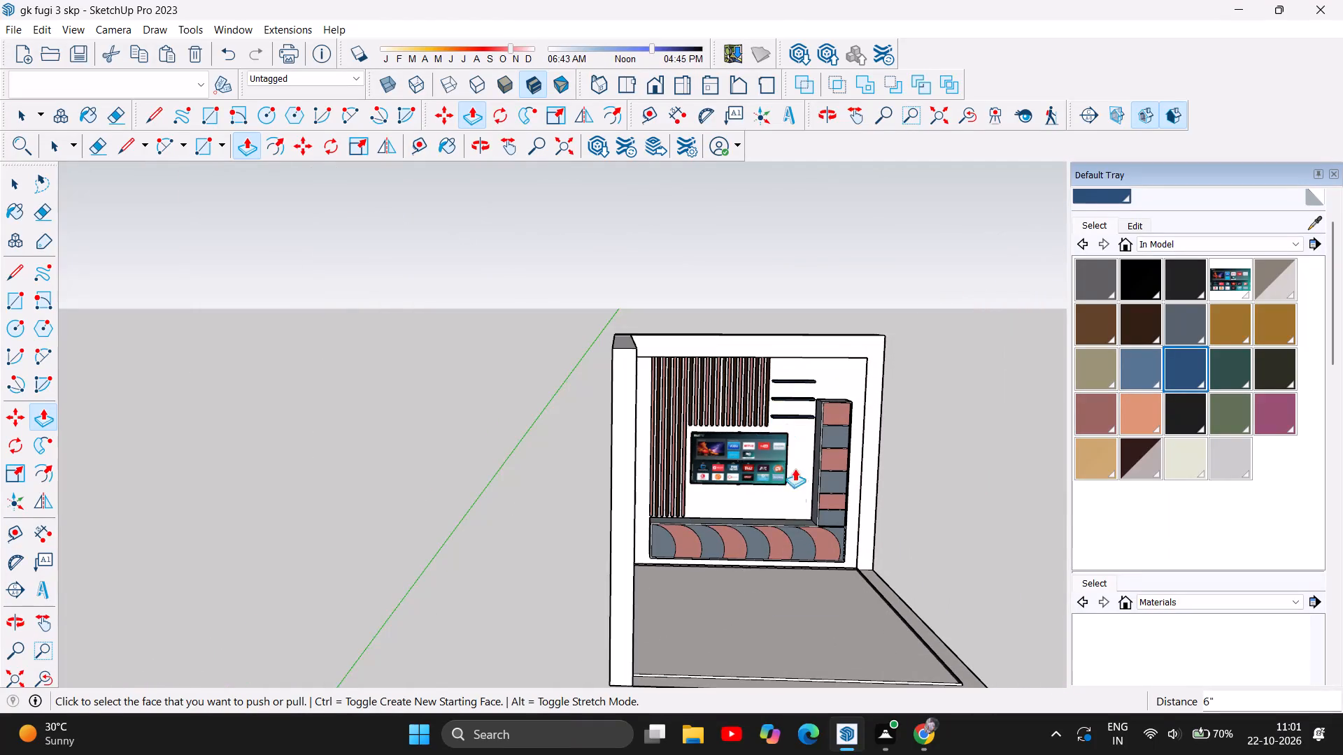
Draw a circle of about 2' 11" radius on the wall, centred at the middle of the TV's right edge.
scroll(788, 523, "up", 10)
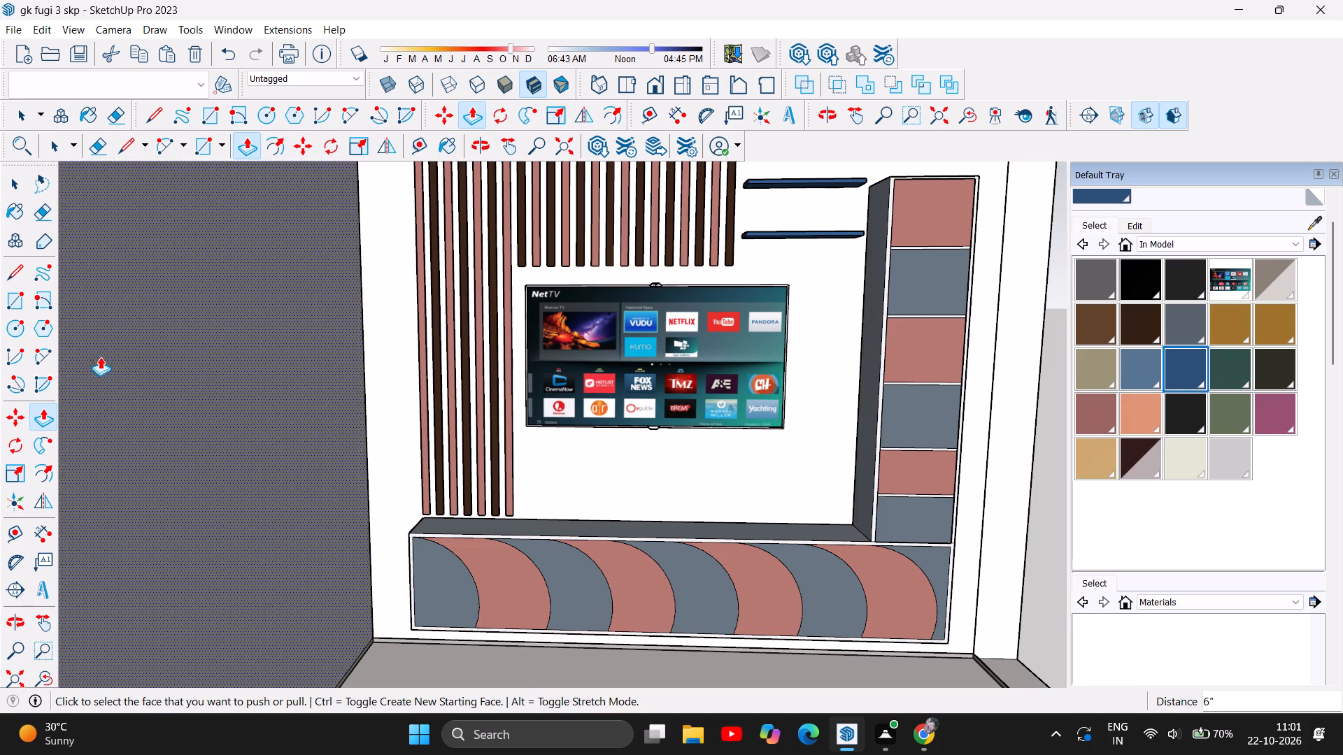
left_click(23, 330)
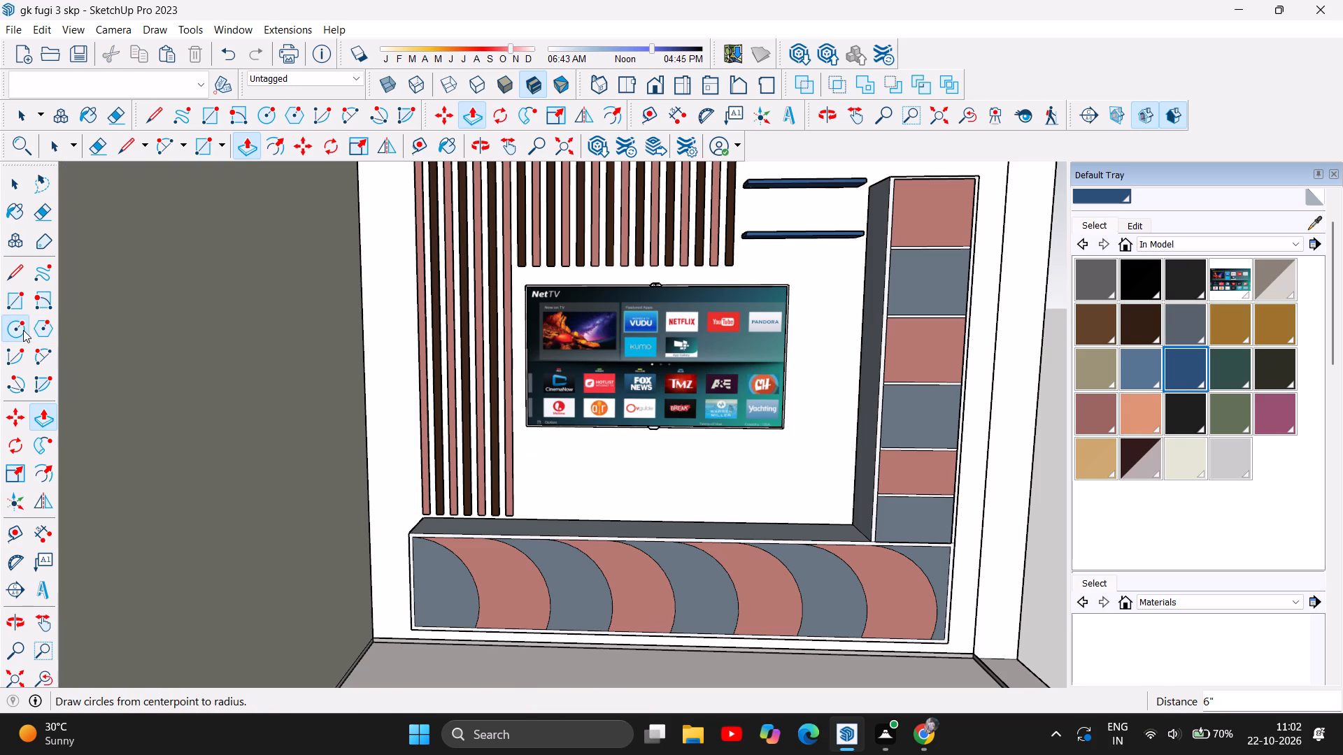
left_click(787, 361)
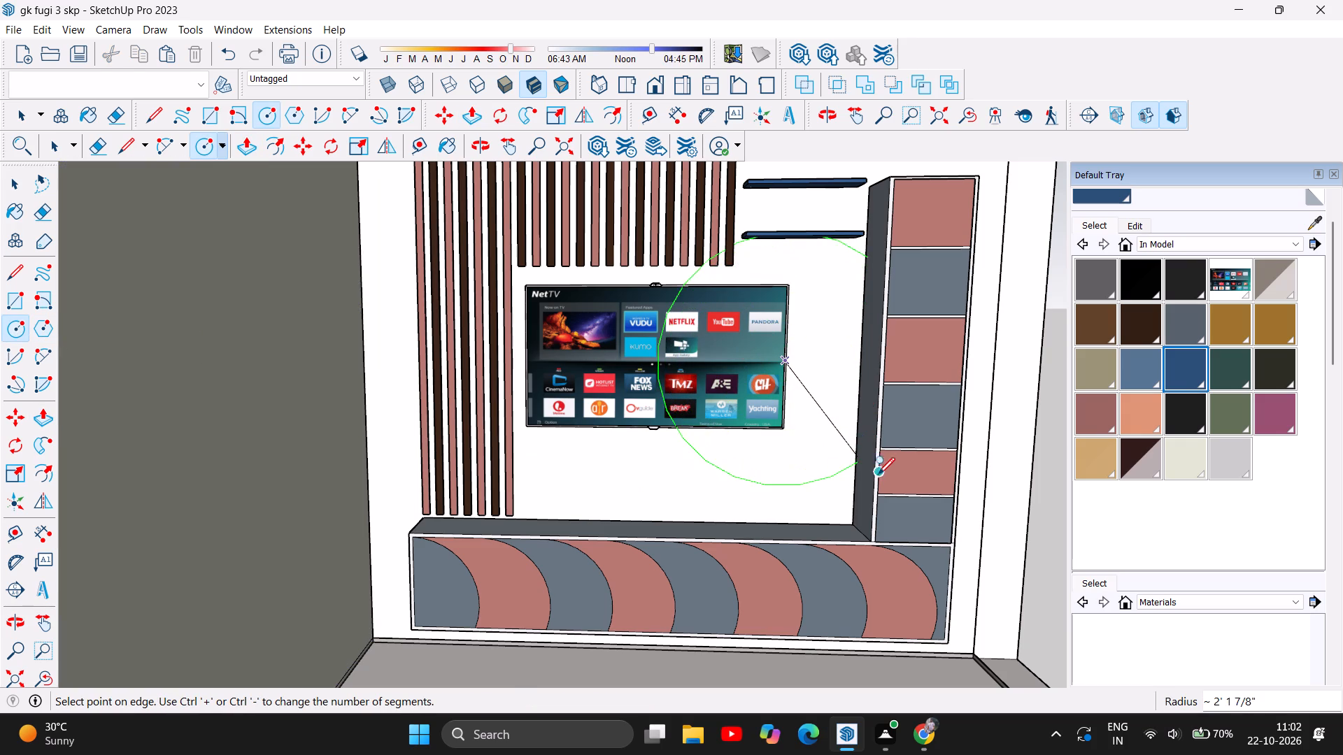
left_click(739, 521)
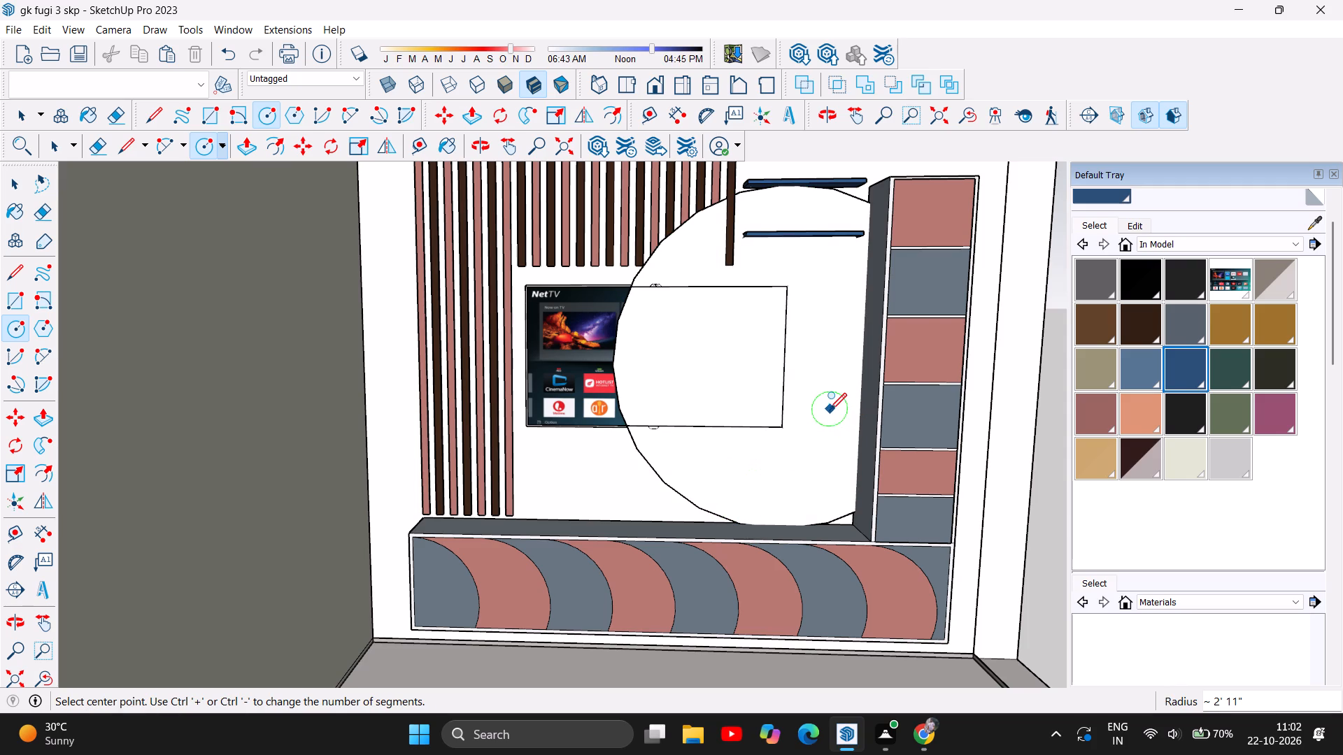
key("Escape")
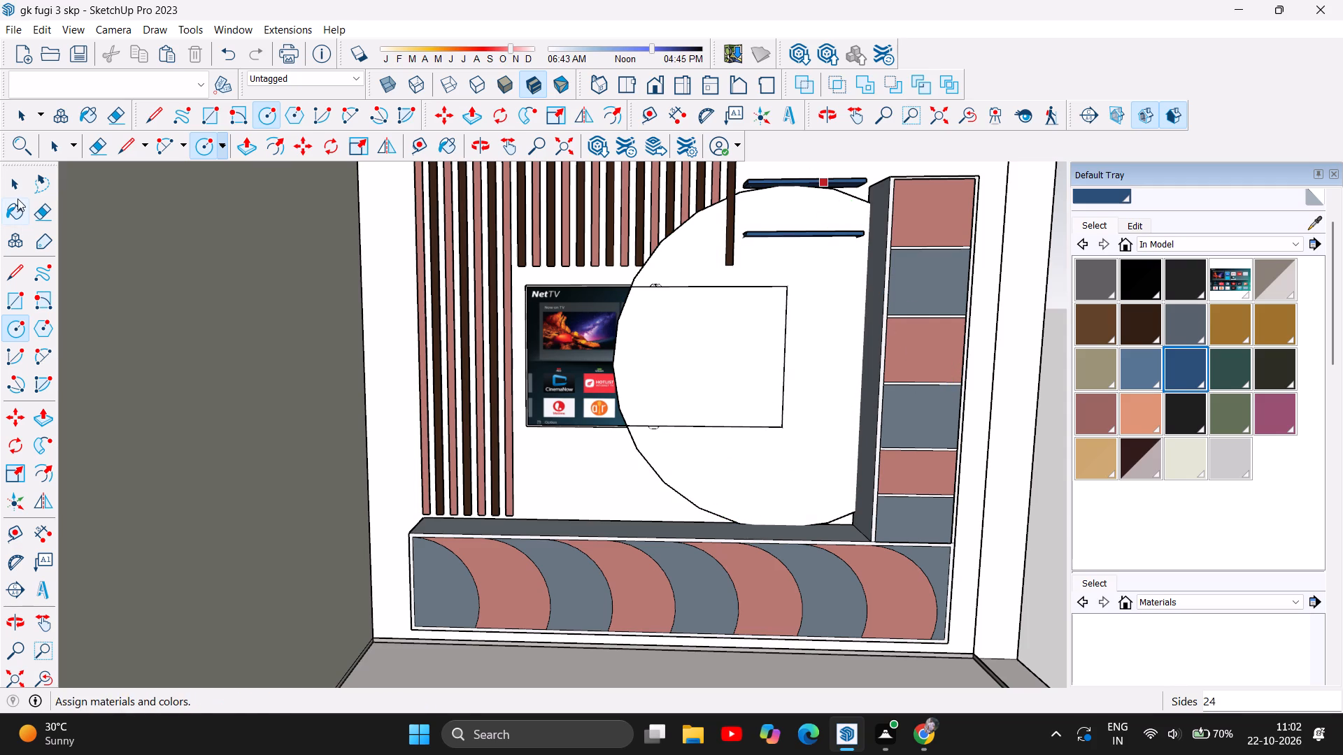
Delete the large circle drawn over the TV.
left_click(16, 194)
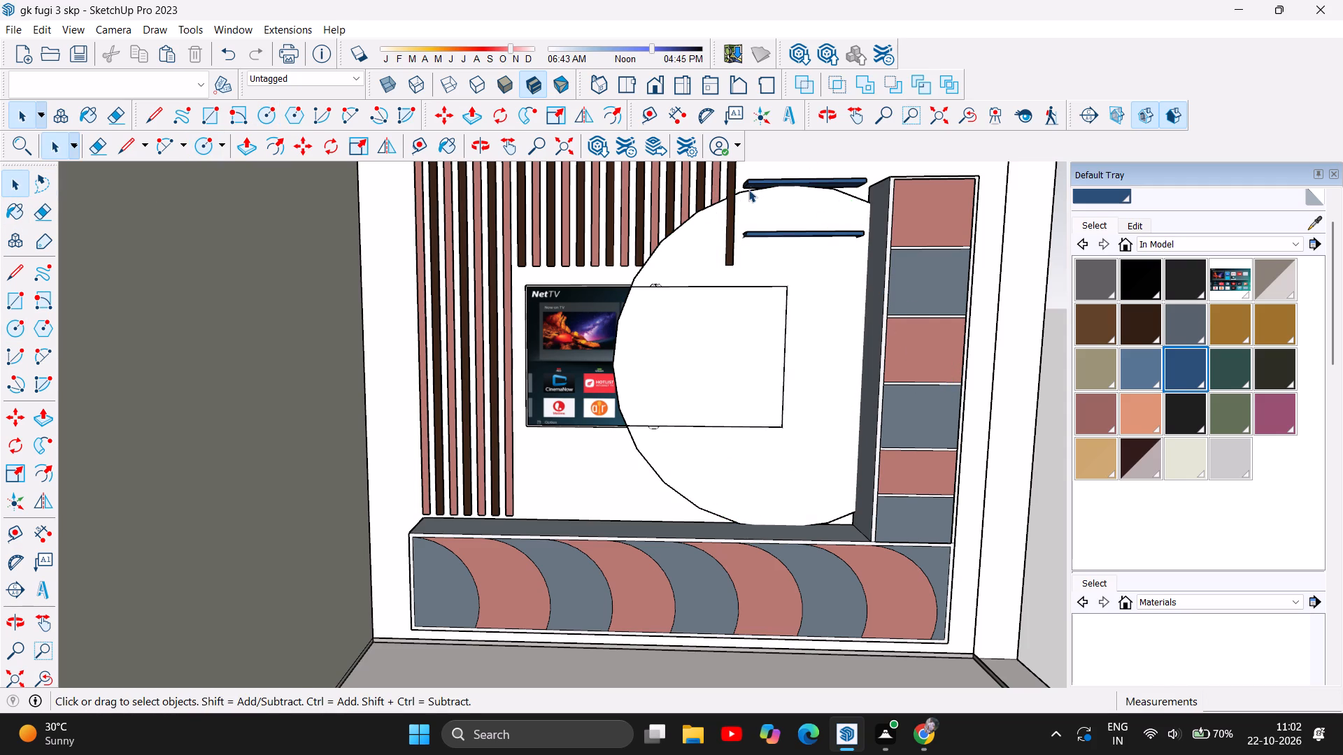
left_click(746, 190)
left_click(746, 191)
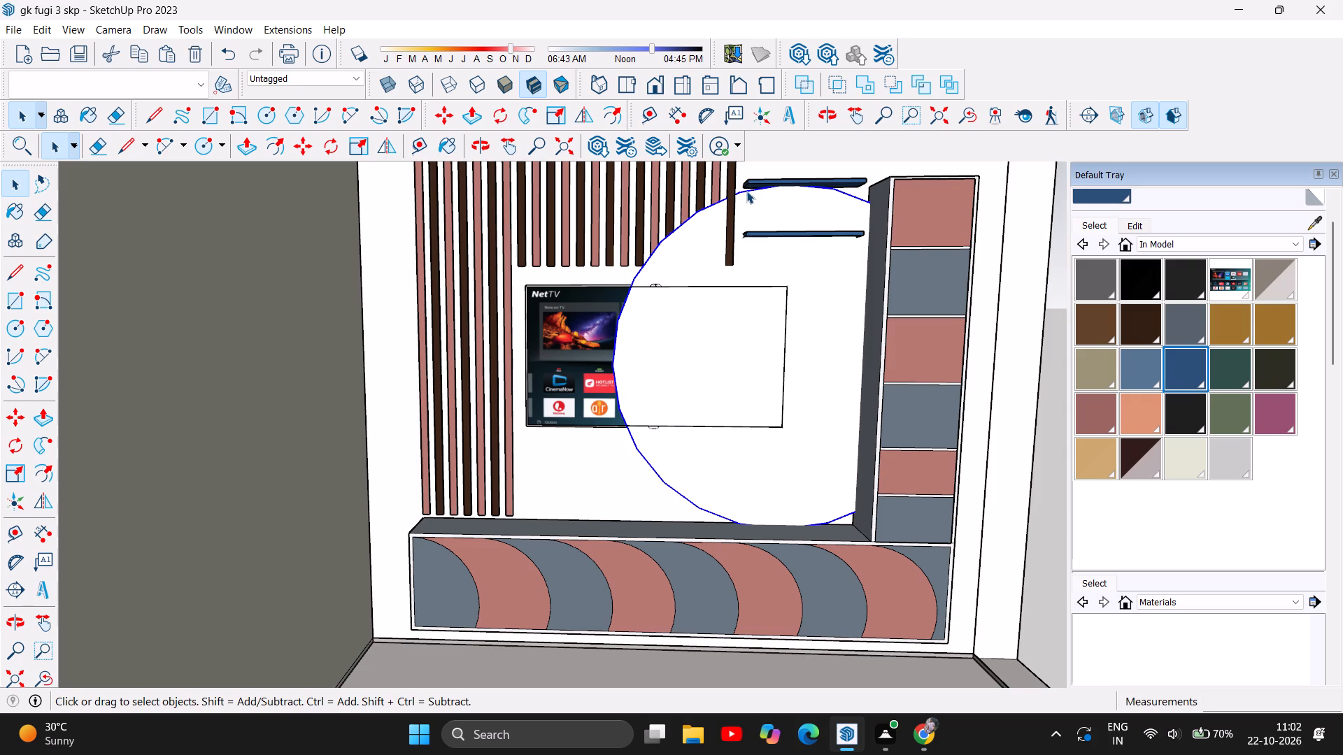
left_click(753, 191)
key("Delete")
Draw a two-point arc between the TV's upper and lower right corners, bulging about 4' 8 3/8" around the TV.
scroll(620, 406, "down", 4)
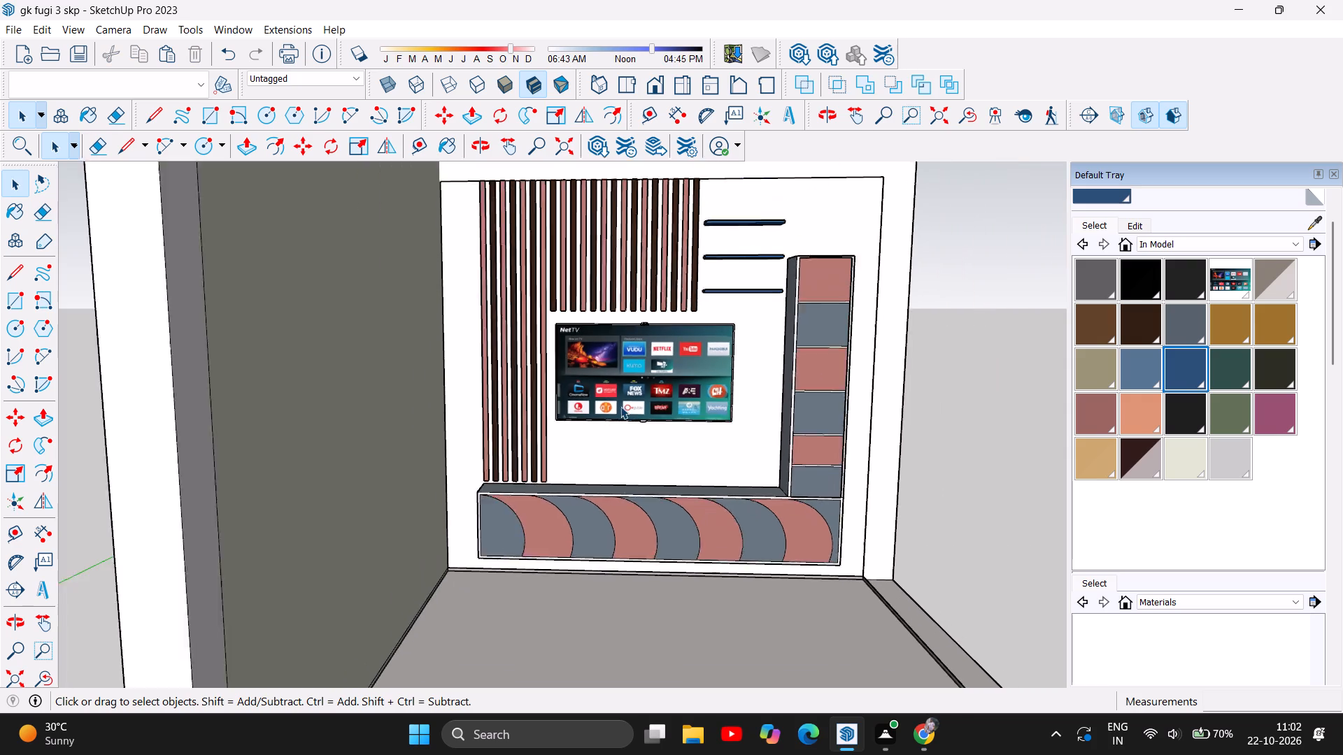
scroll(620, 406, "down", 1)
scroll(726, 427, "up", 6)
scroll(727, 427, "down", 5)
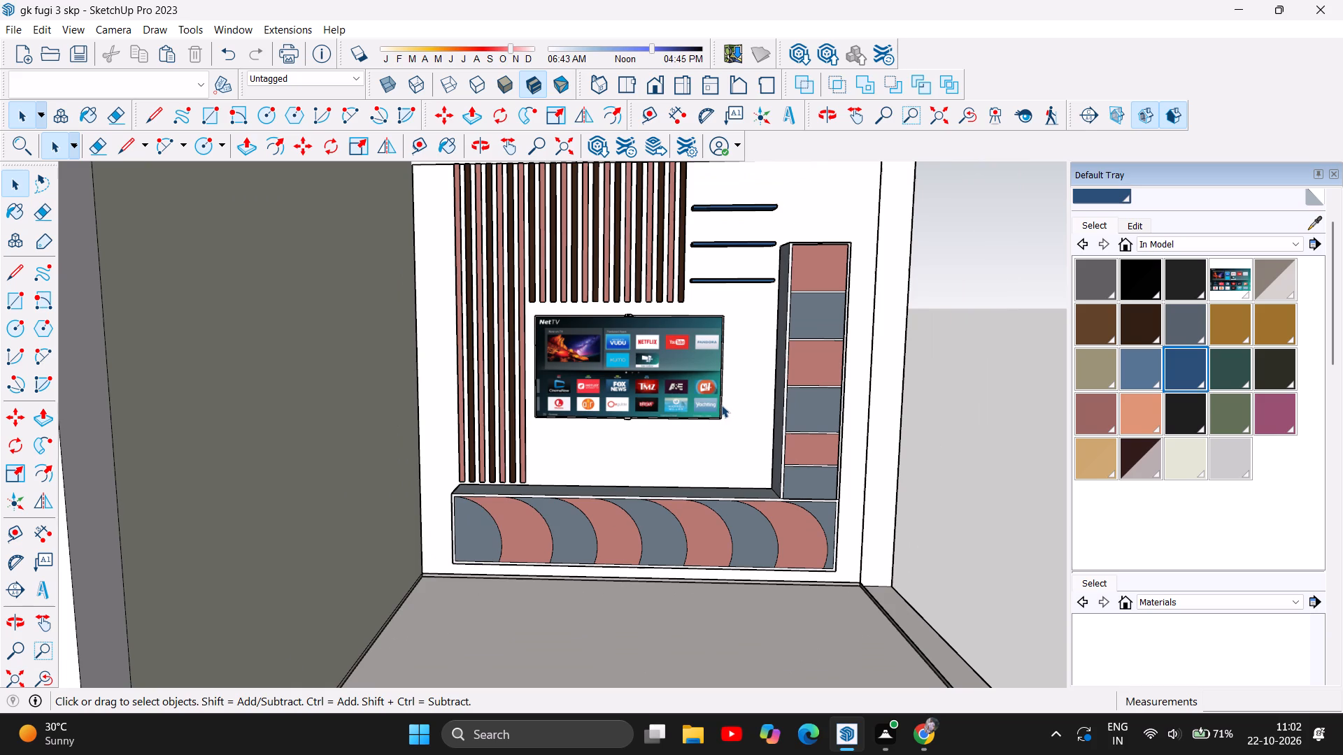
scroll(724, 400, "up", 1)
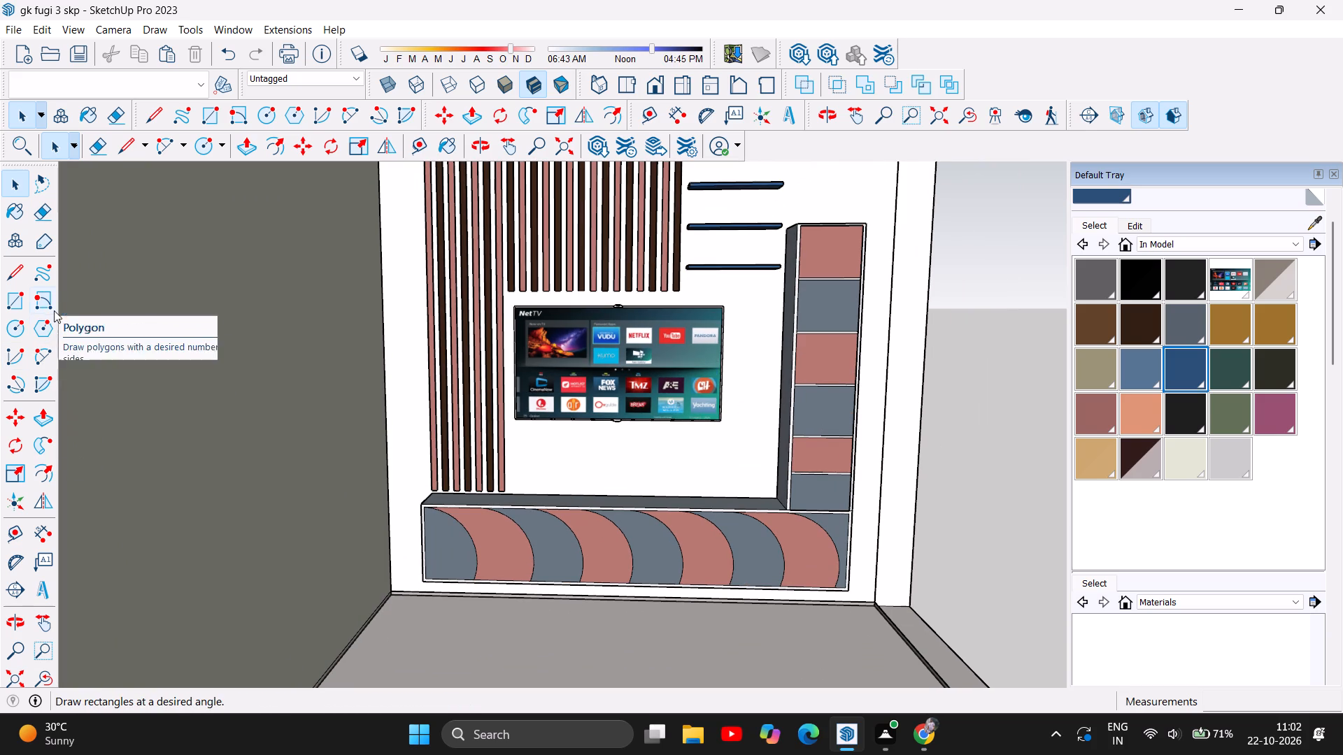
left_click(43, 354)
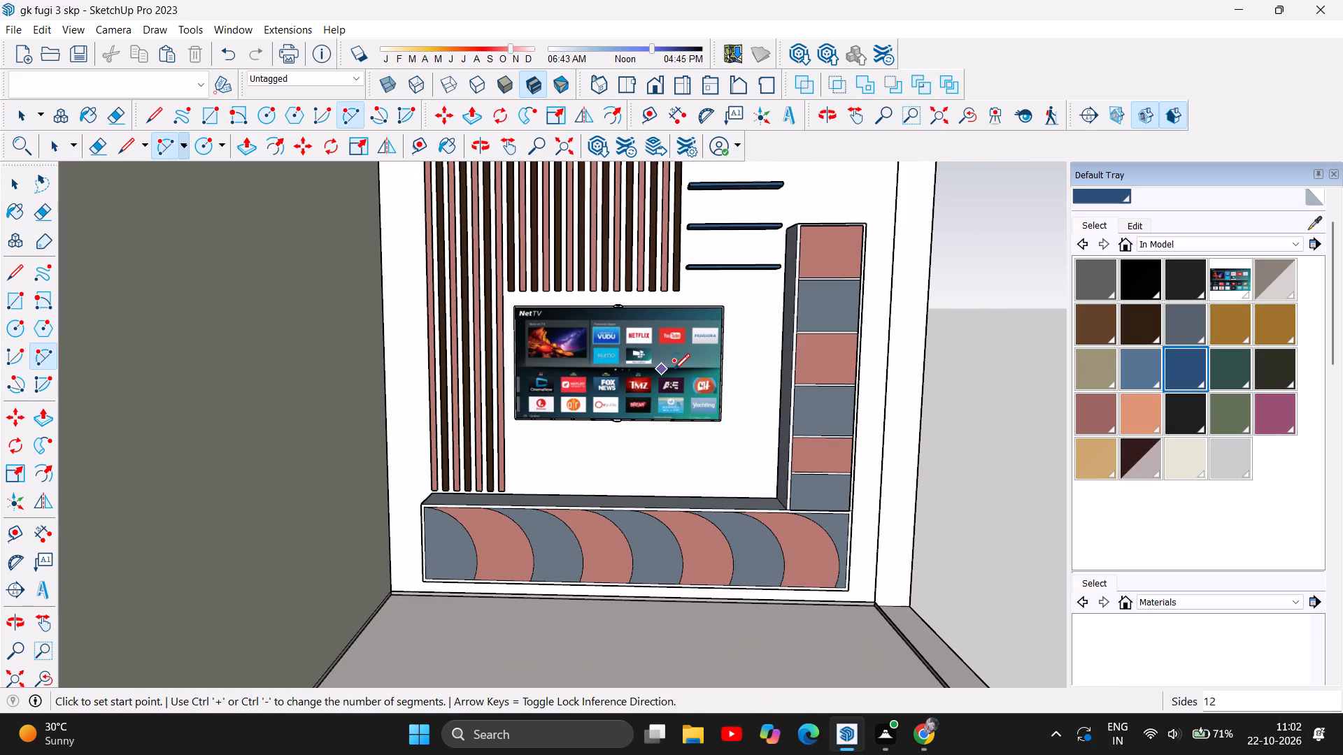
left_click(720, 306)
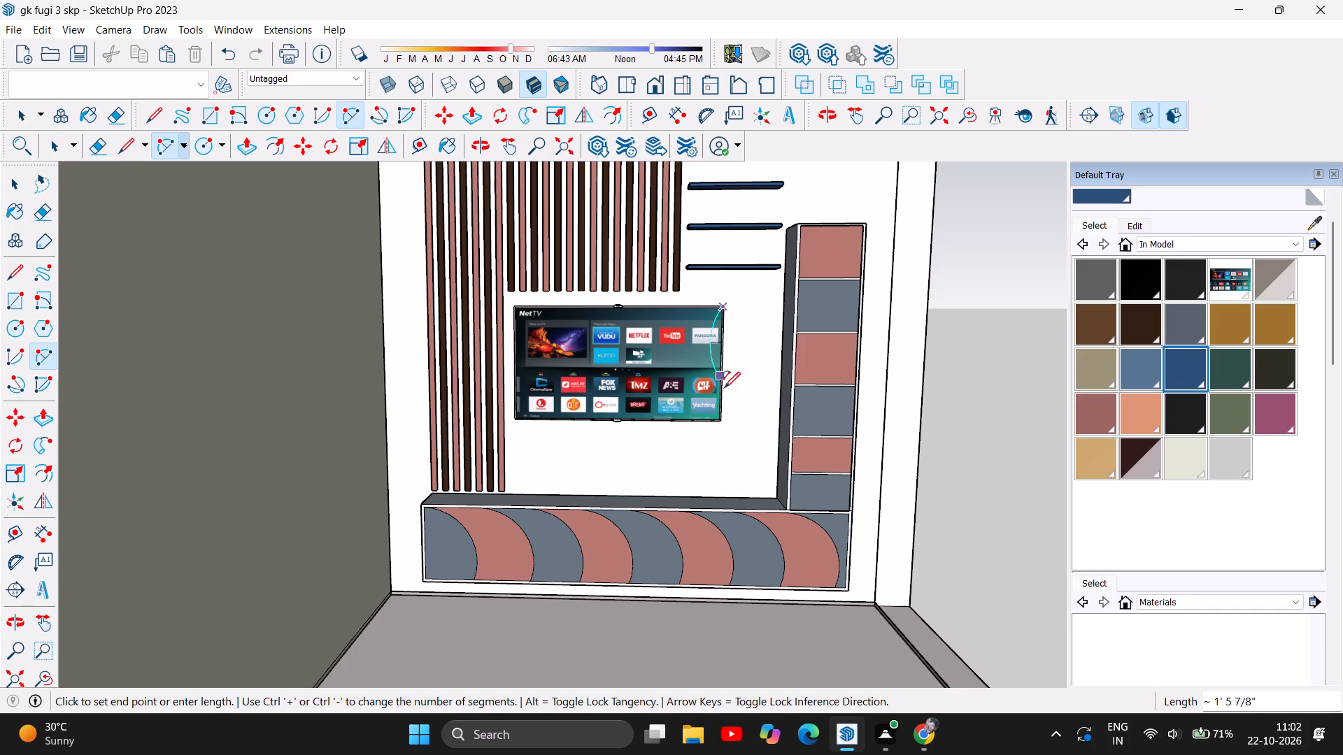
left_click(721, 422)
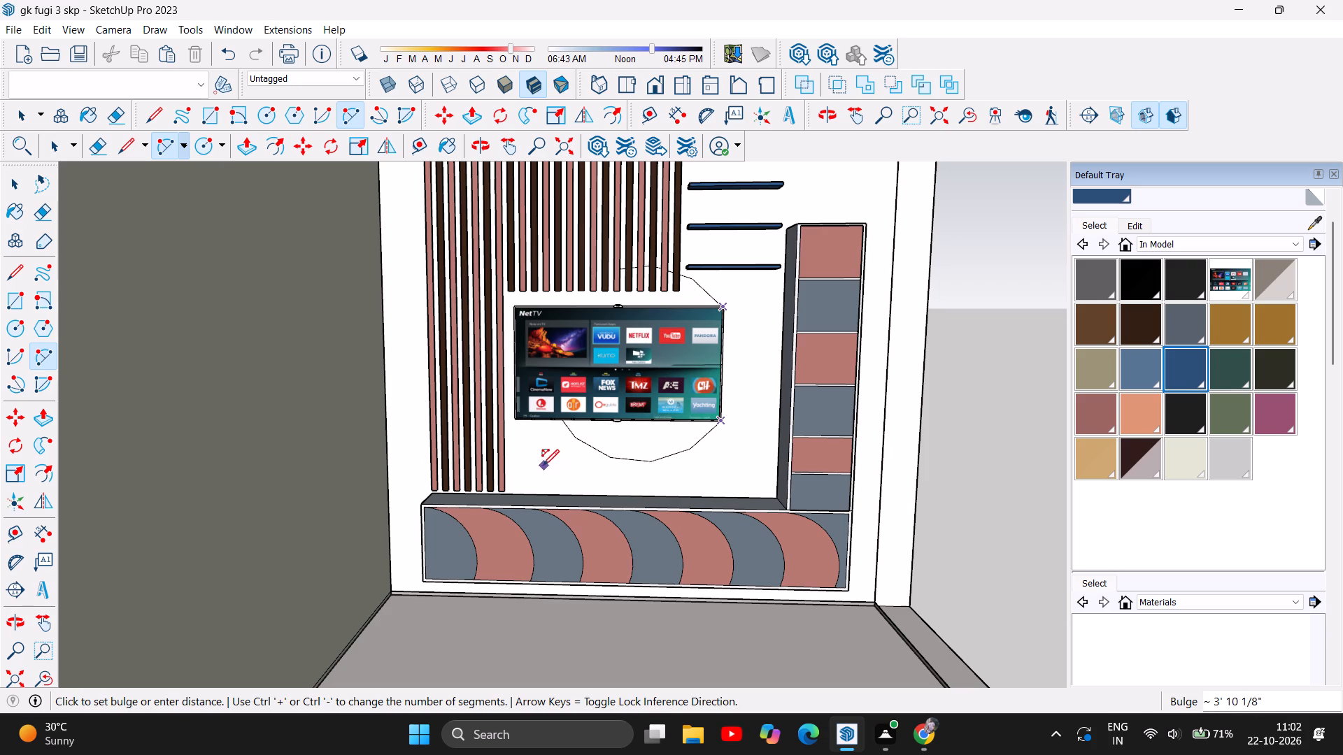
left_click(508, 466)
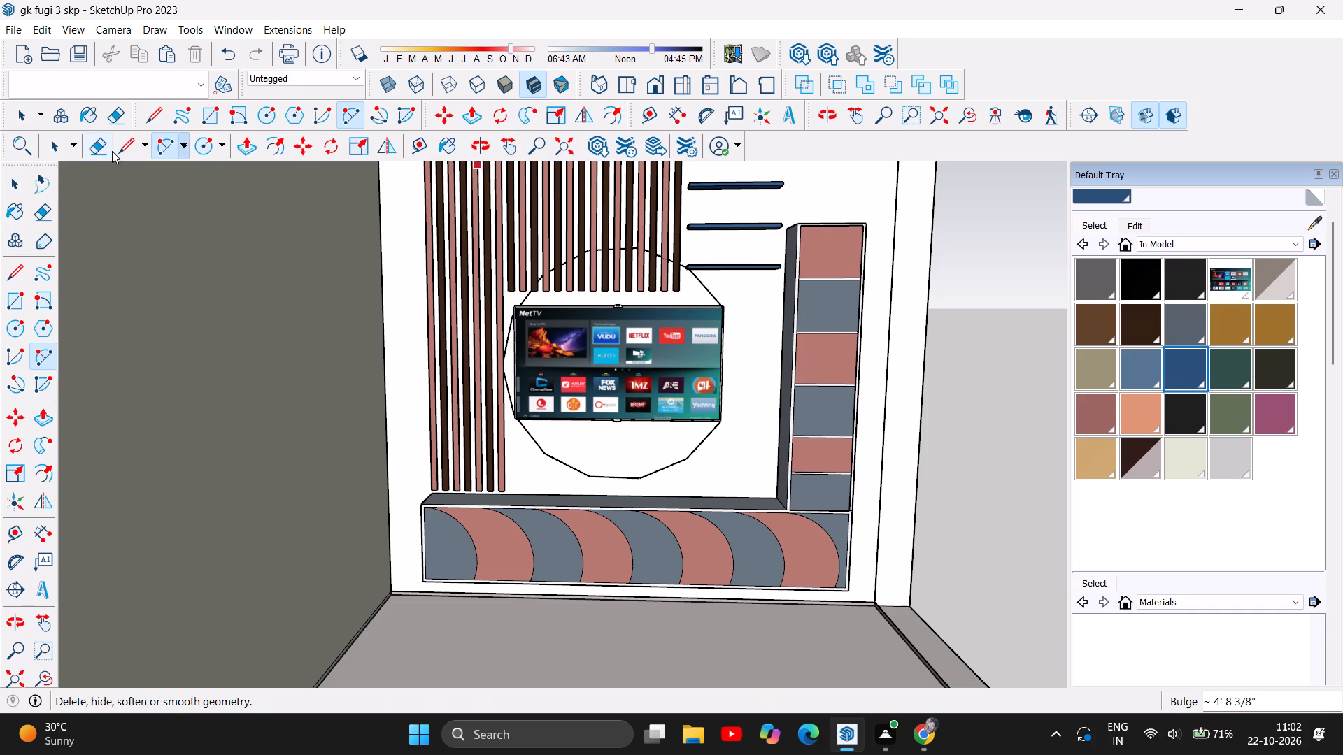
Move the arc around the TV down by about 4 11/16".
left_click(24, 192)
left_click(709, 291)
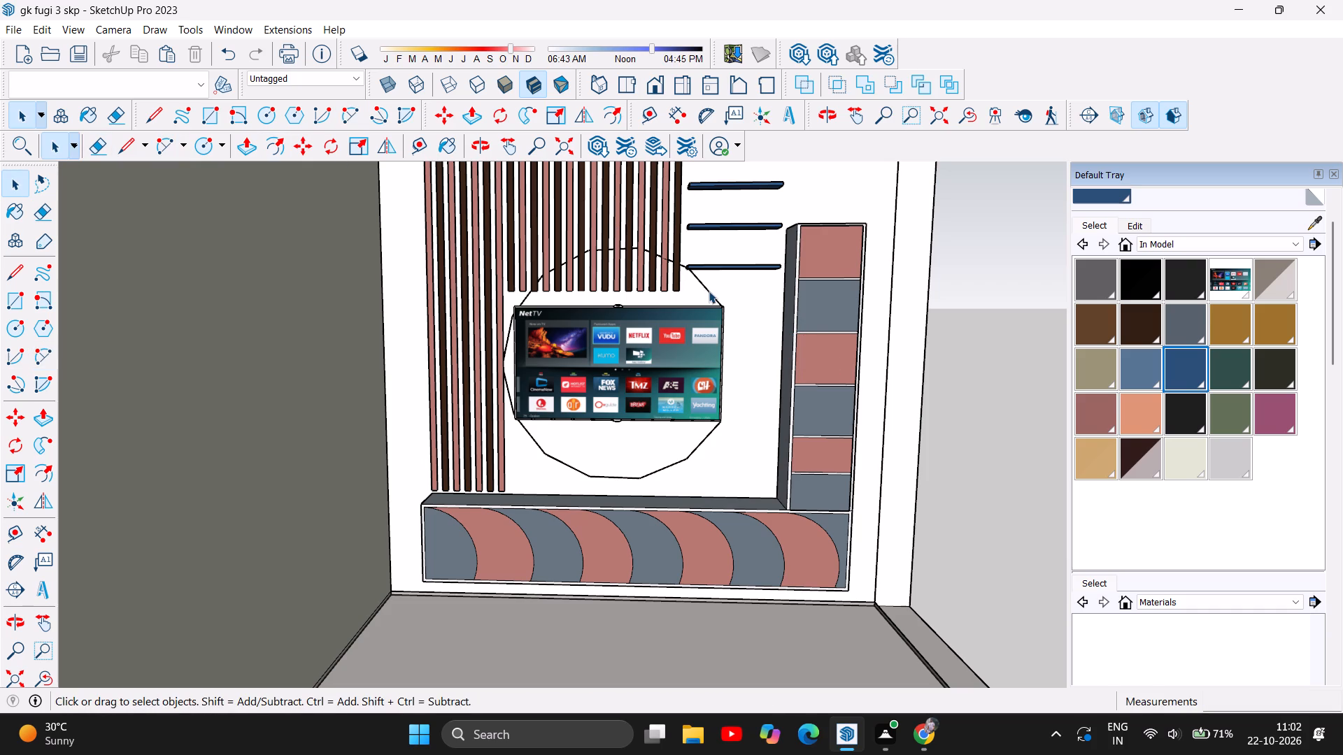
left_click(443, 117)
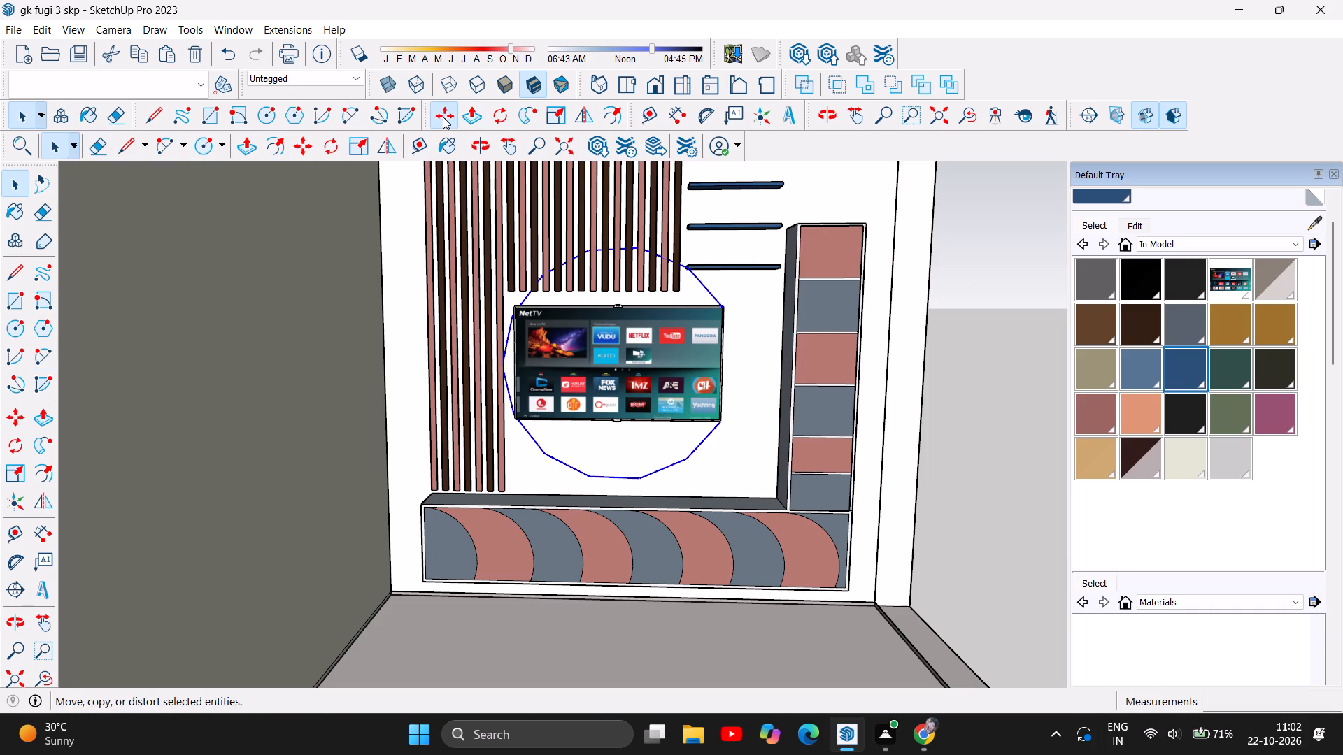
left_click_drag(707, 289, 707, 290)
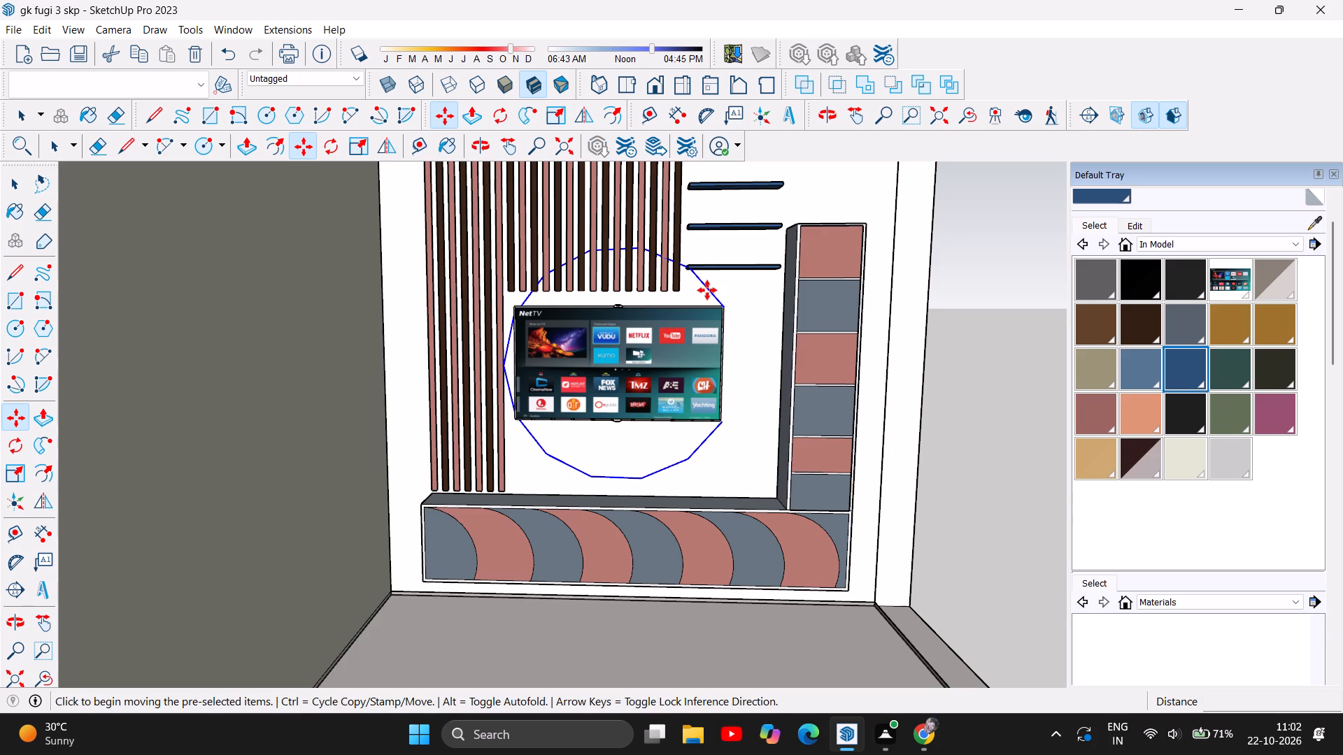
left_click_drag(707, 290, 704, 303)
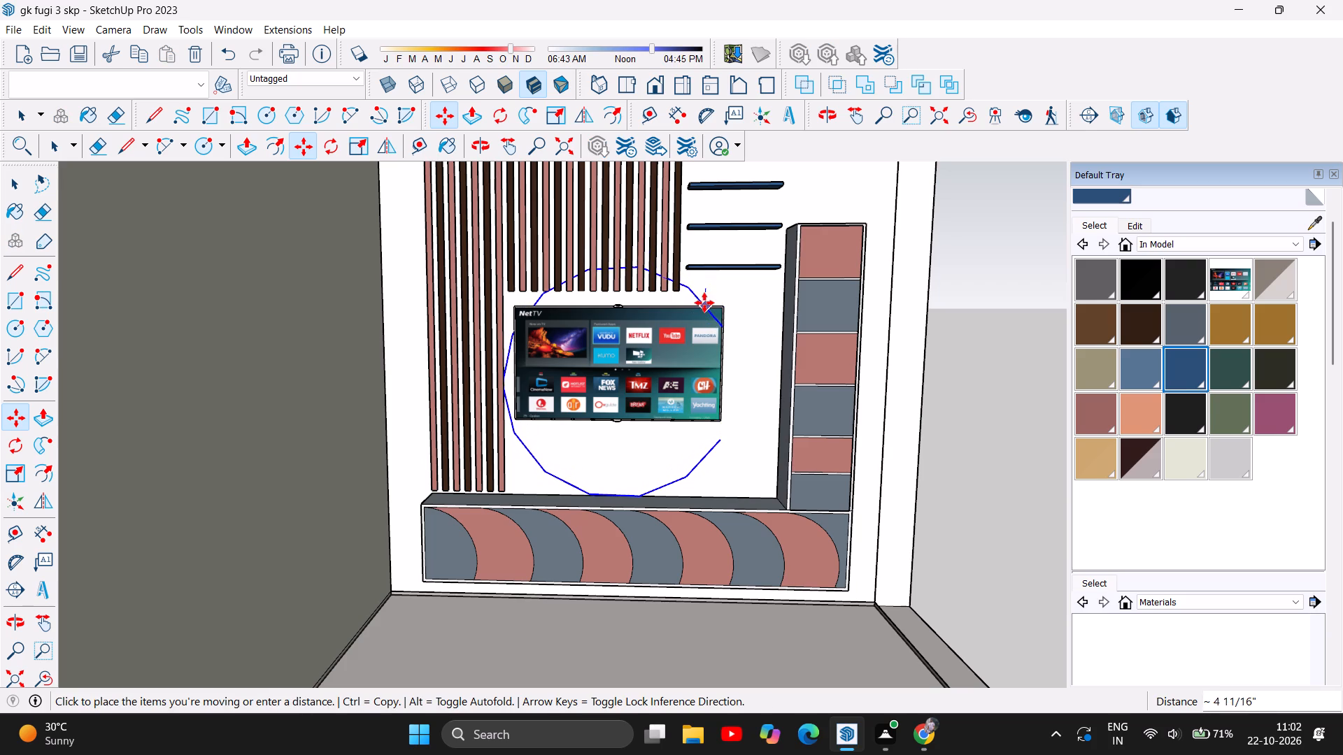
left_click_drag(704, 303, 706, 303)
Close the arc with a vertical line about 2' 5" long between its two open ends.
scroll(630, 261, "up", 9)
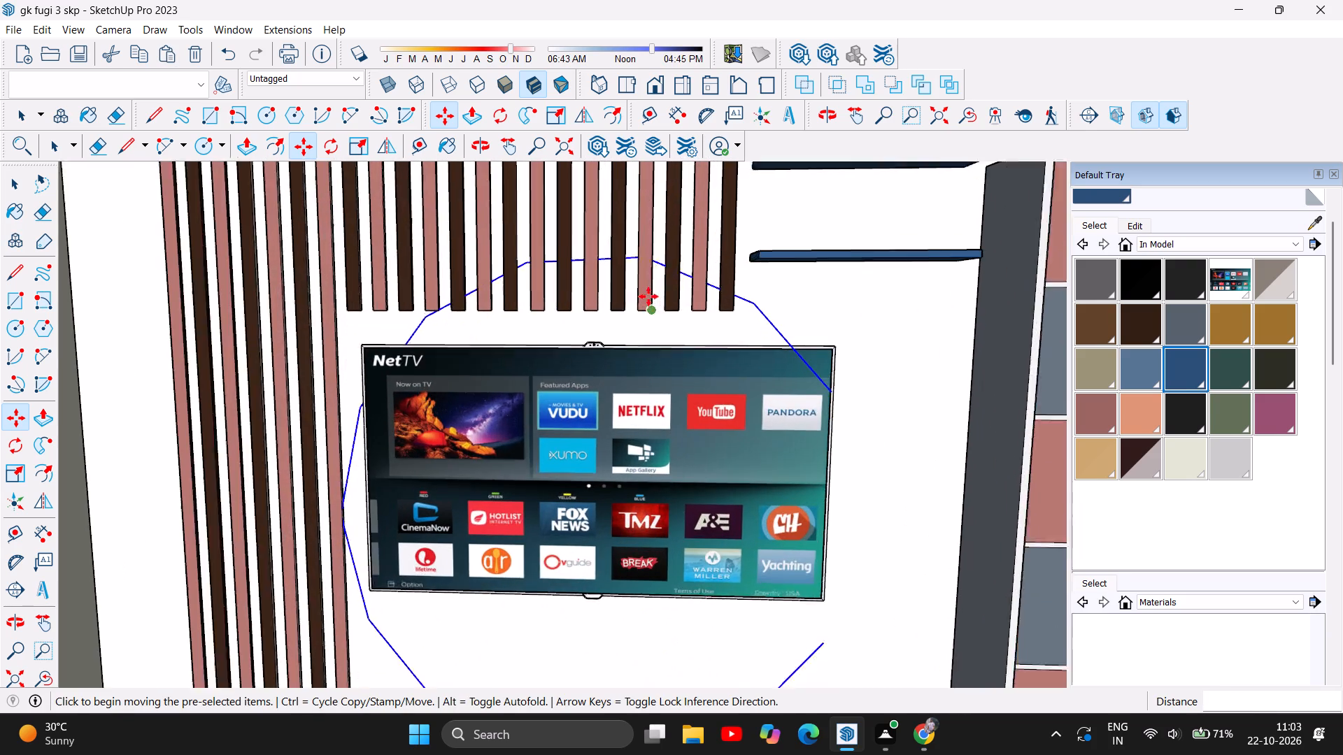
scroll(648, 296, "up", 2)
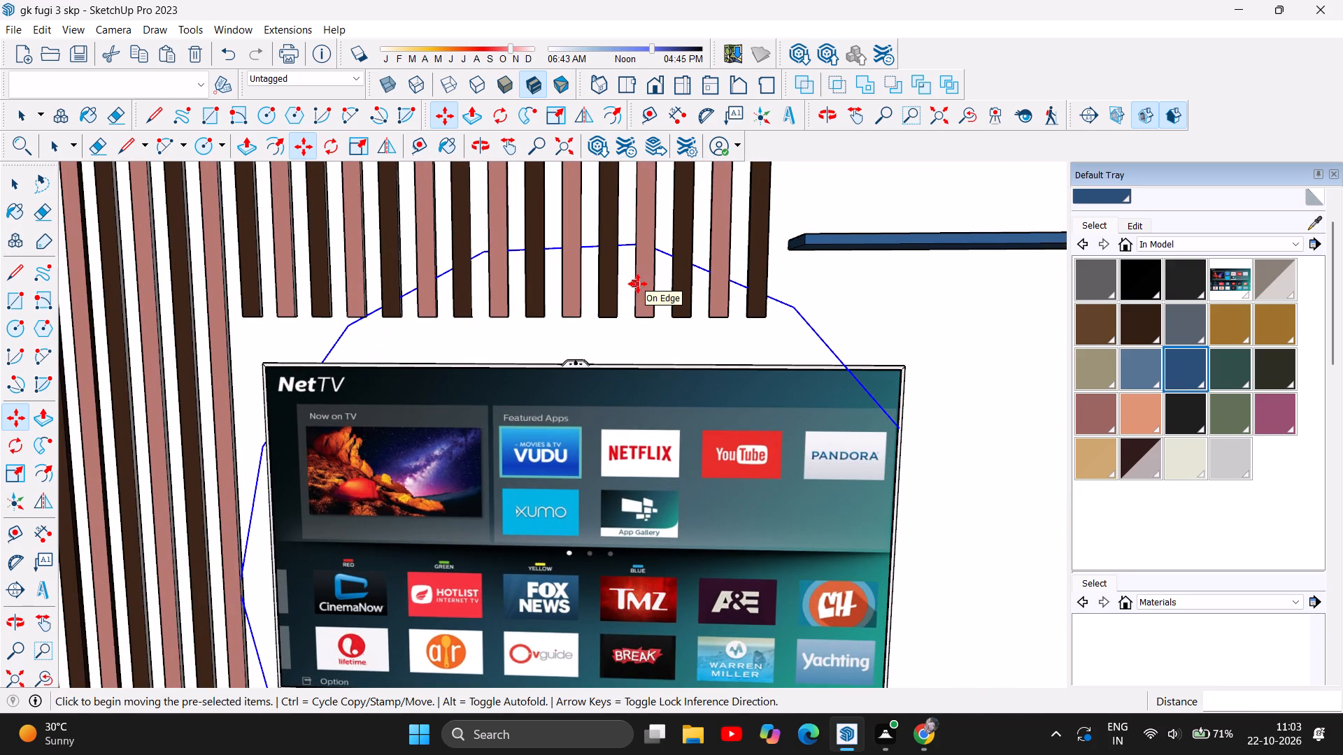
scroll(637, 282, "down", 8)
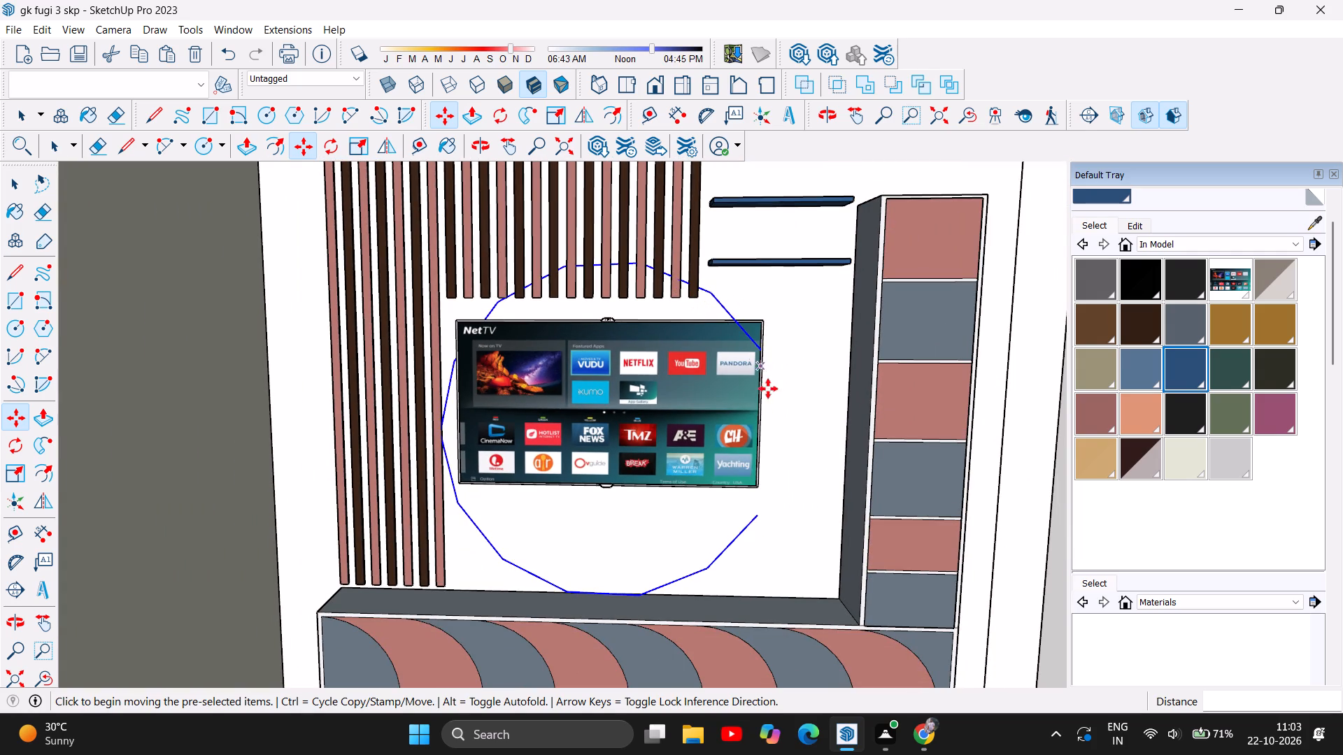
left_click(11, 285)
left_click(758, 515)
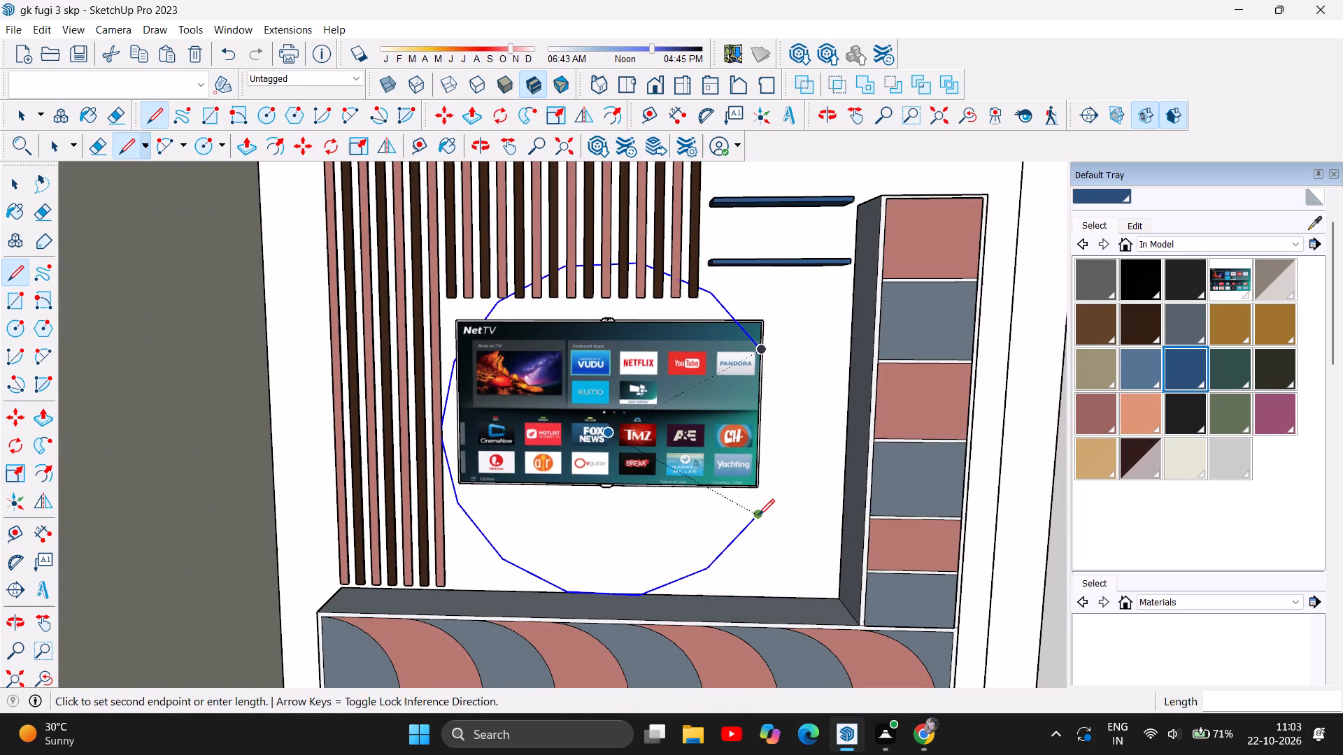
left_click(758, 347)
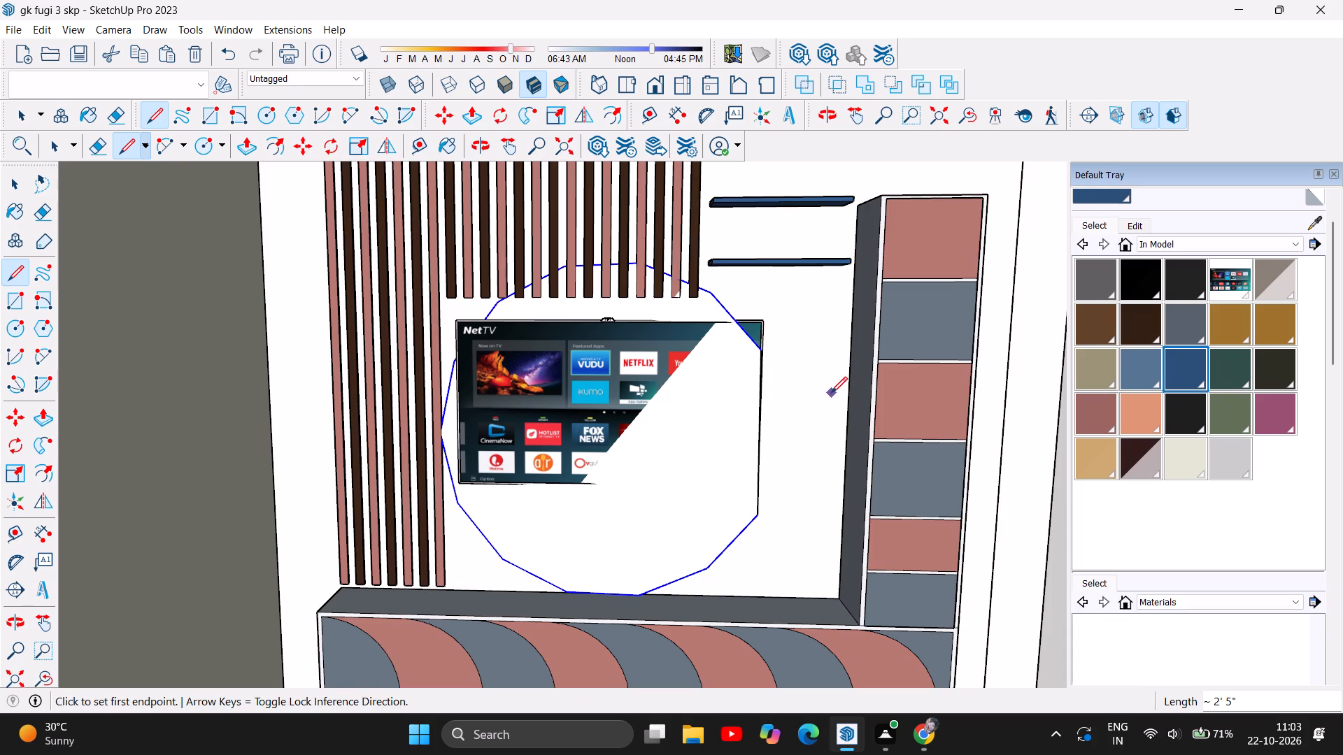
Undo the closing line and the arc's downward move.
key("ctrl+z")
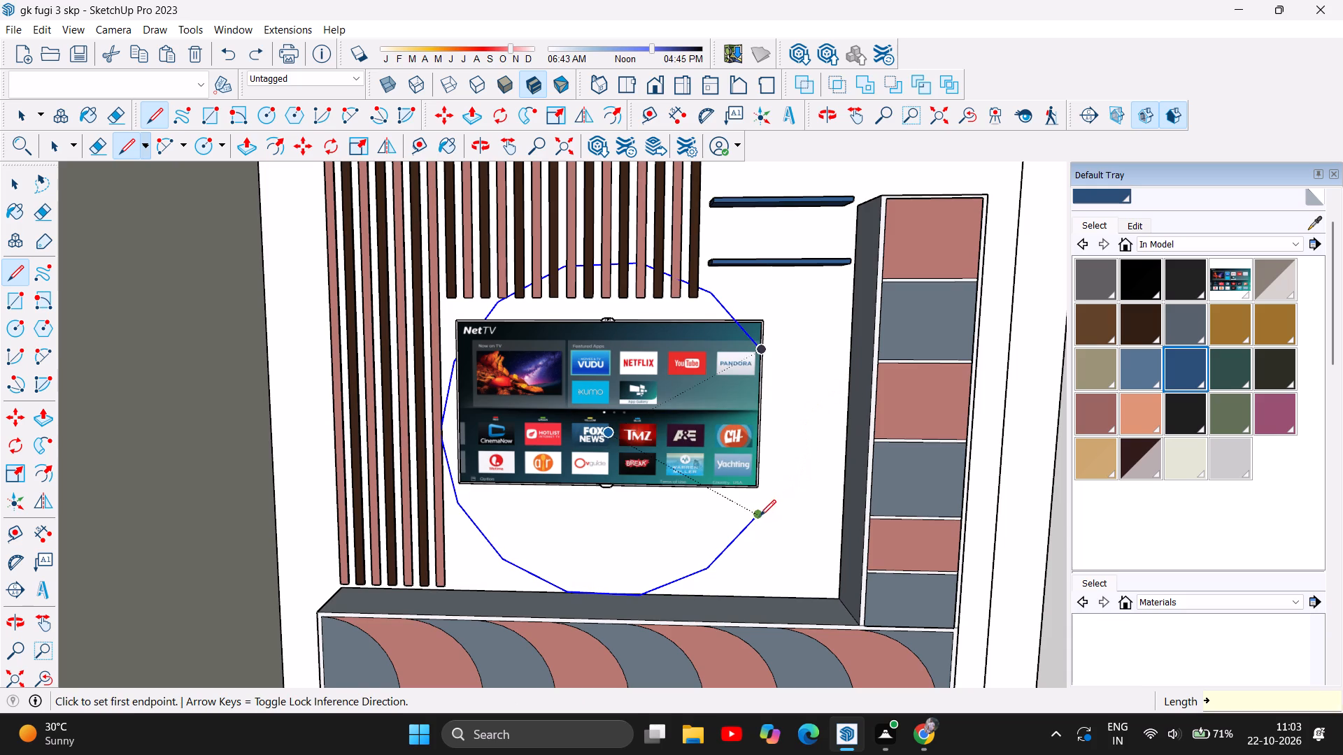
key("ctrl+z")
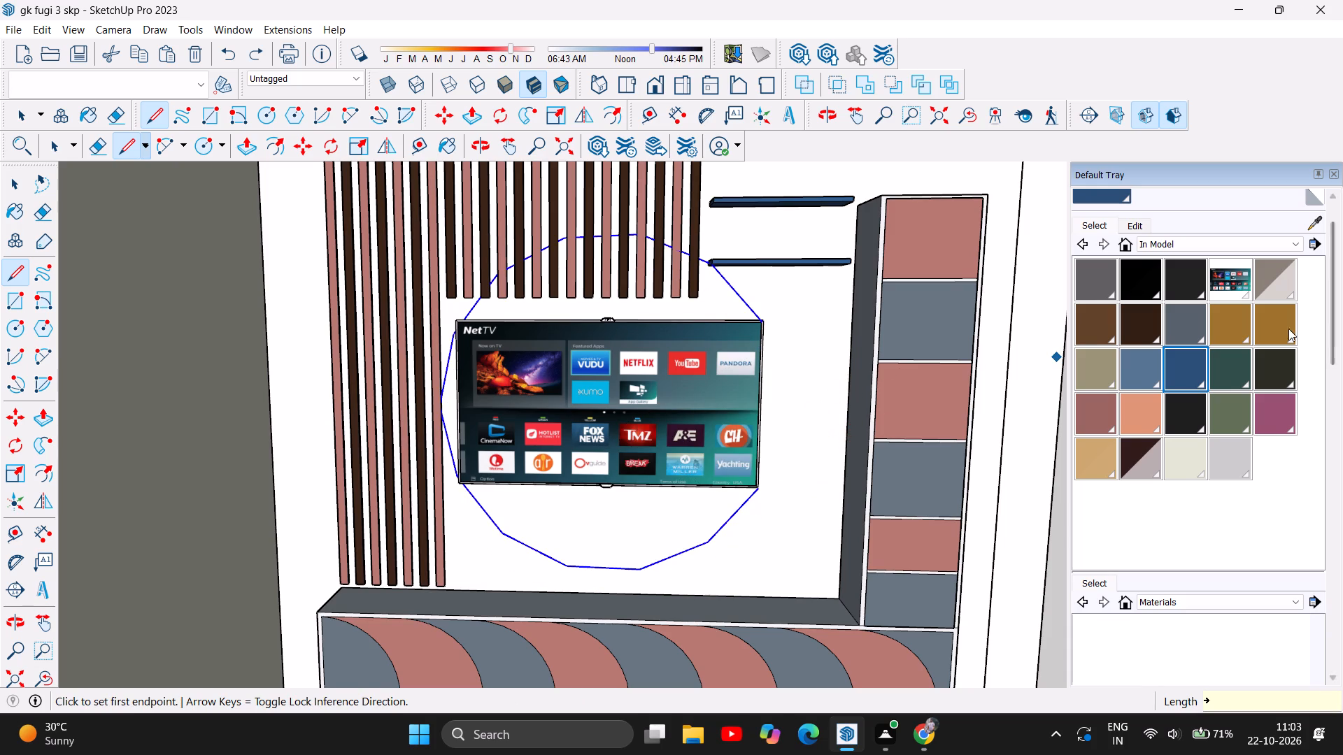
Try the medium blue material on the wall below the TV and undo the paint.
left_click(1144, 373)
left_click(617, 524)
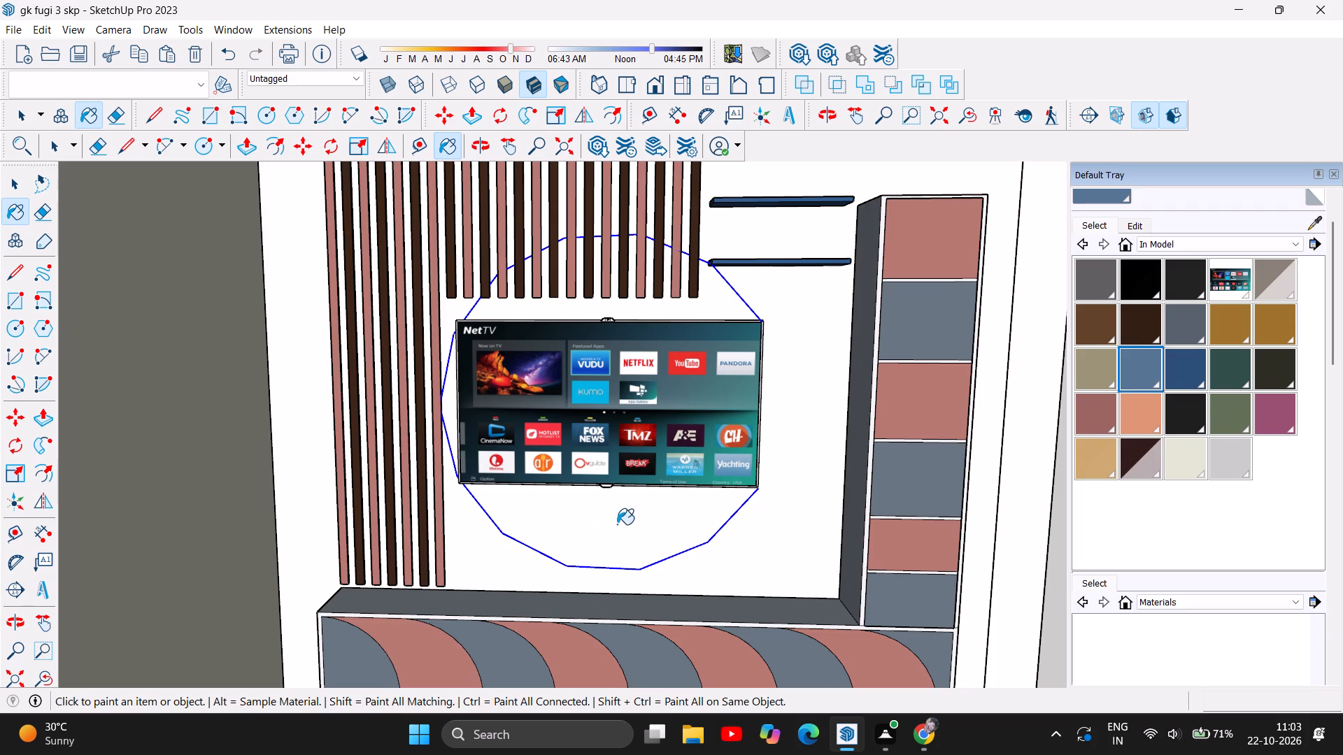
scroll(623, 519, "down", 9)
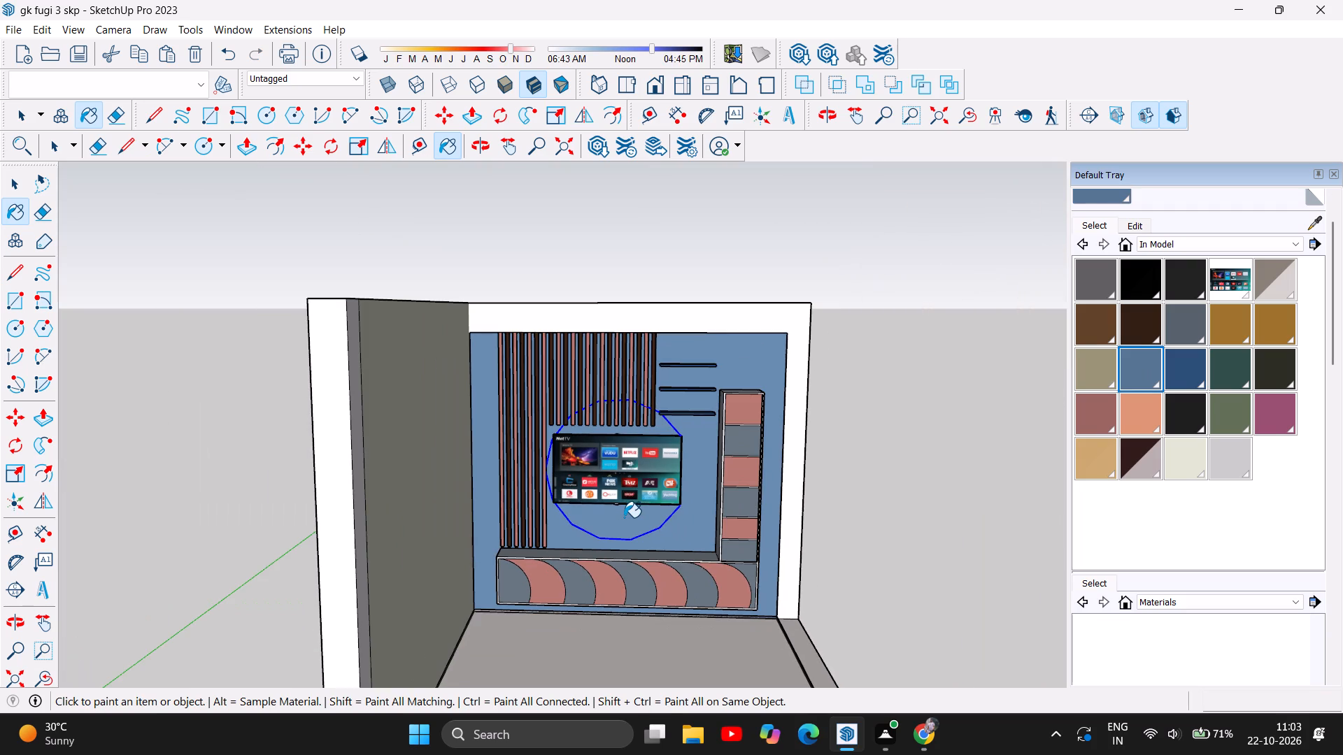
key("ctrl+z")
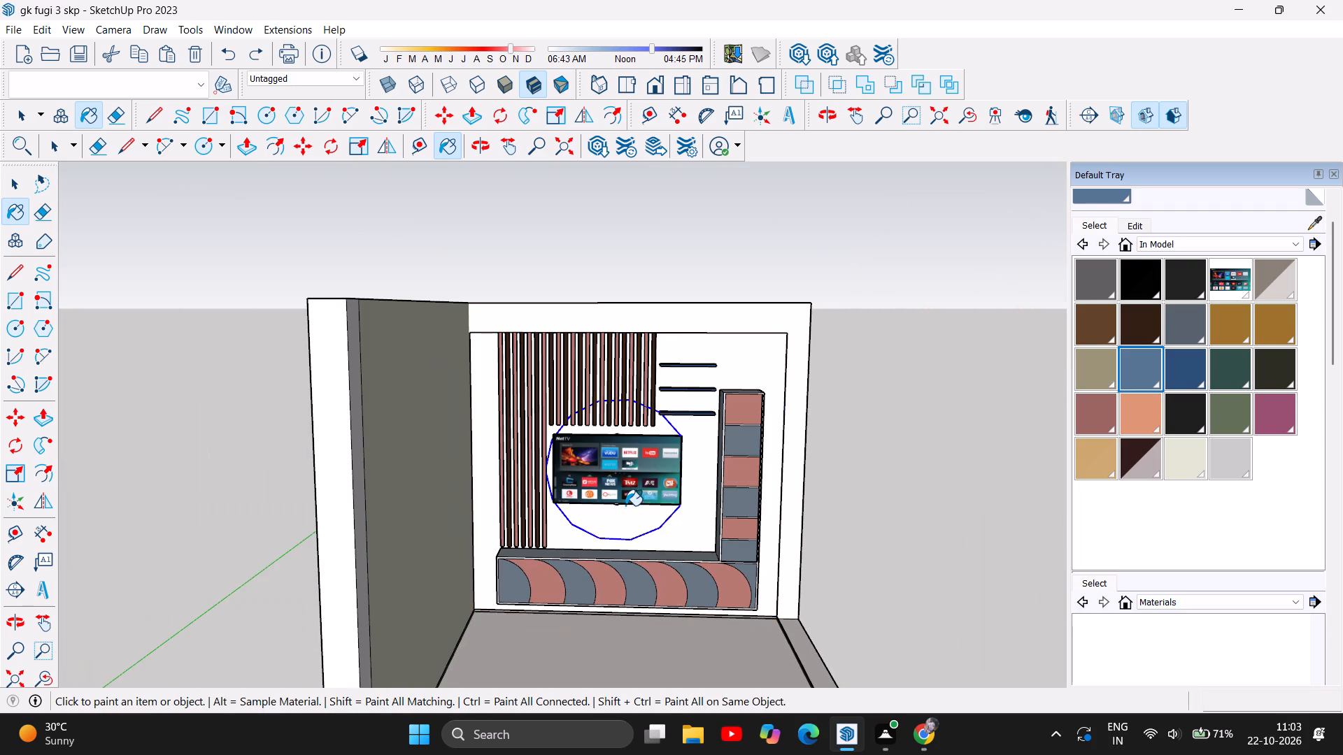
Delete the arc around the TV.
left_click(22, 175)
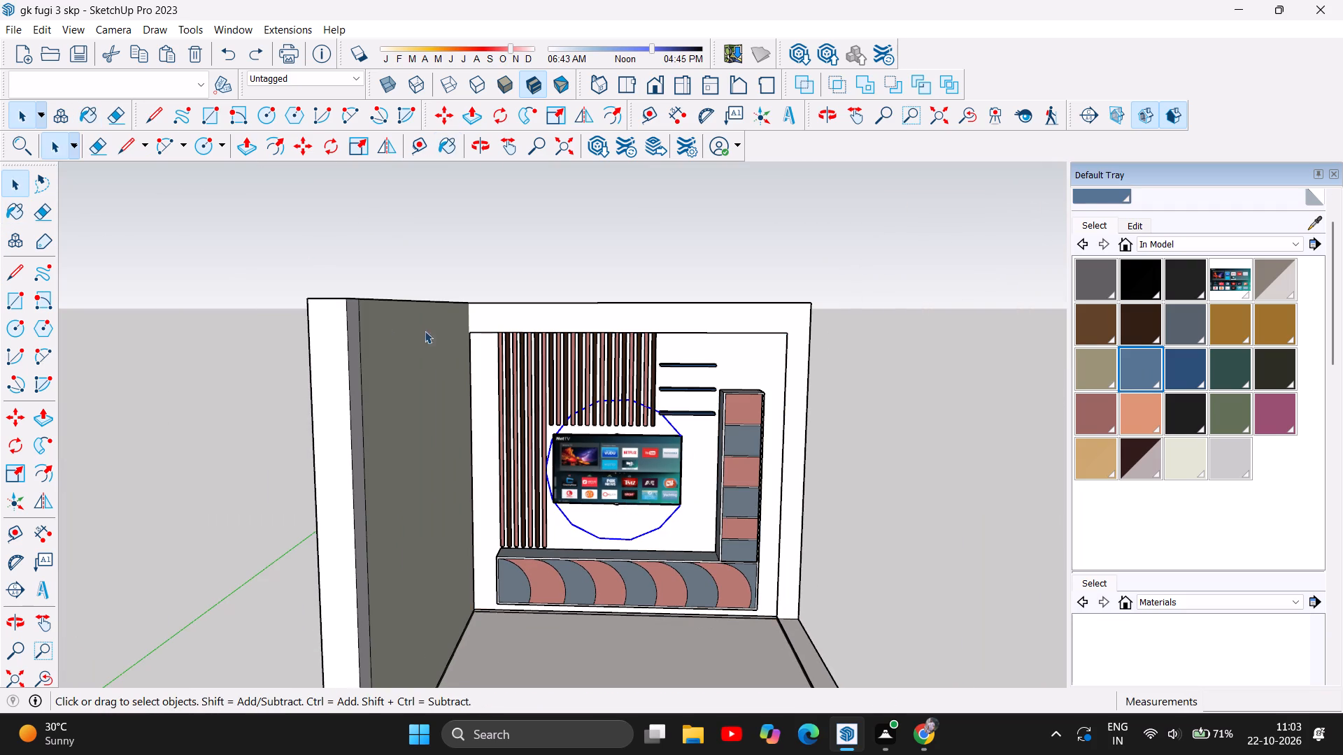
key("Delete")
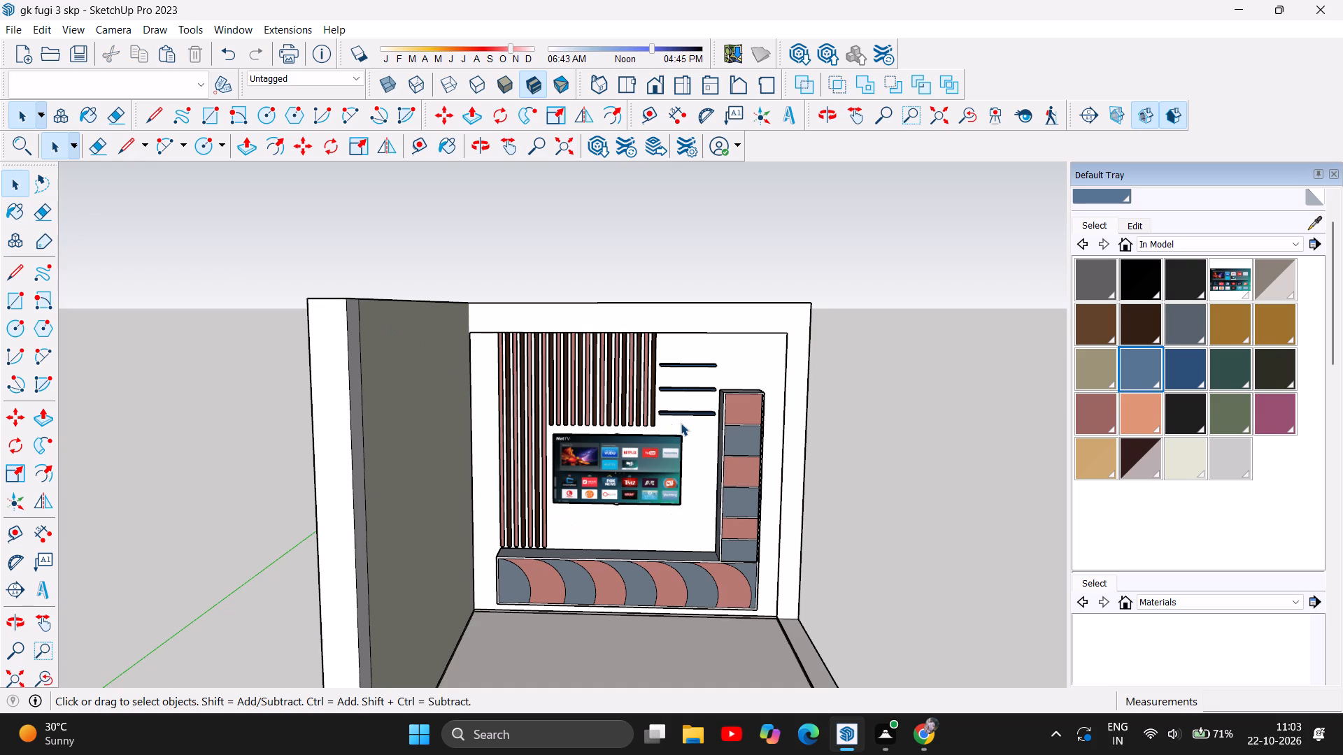
Paint the front edges of the three wall shelves with the light cream material.
right_click_drag(735, 366, 685, 348)
scroll(658, 387, "up", 2)
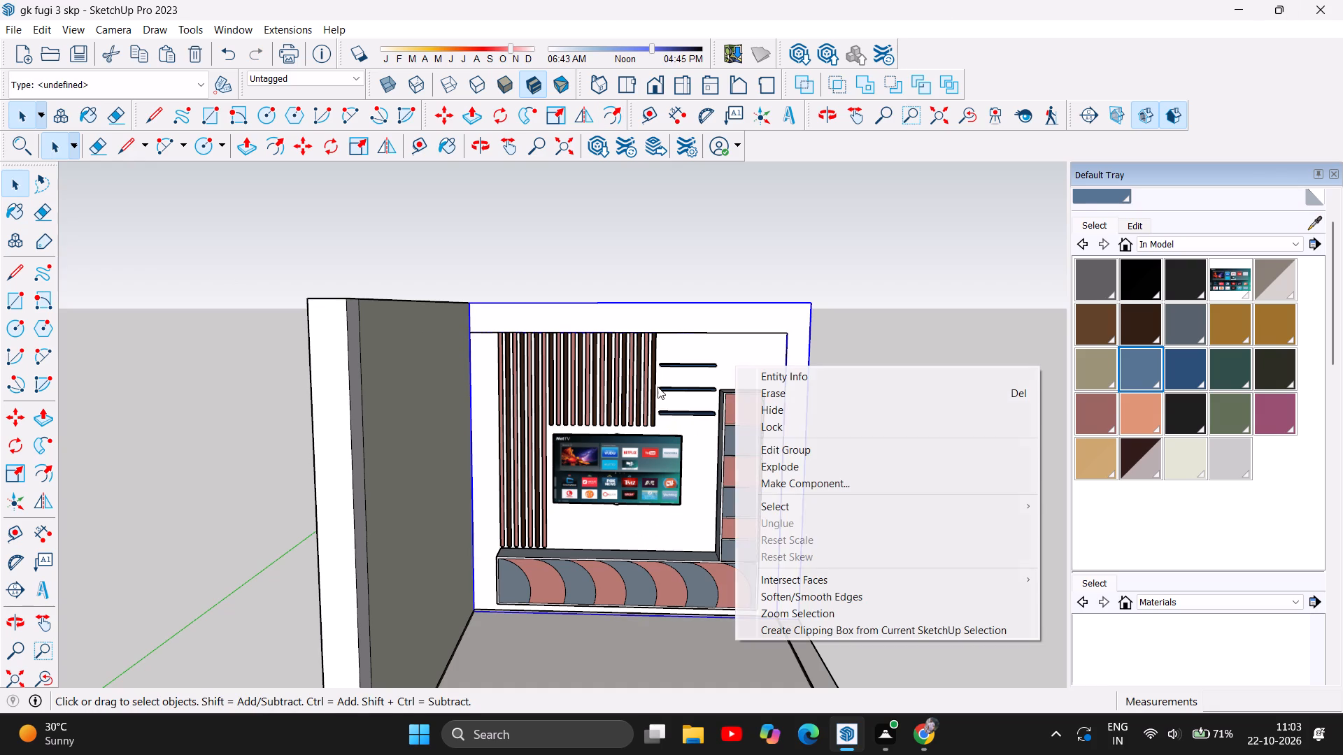
scroll(658, 387, "up", 3)
left_click(1018, 246)
scroll(733, 362, "up", 11)
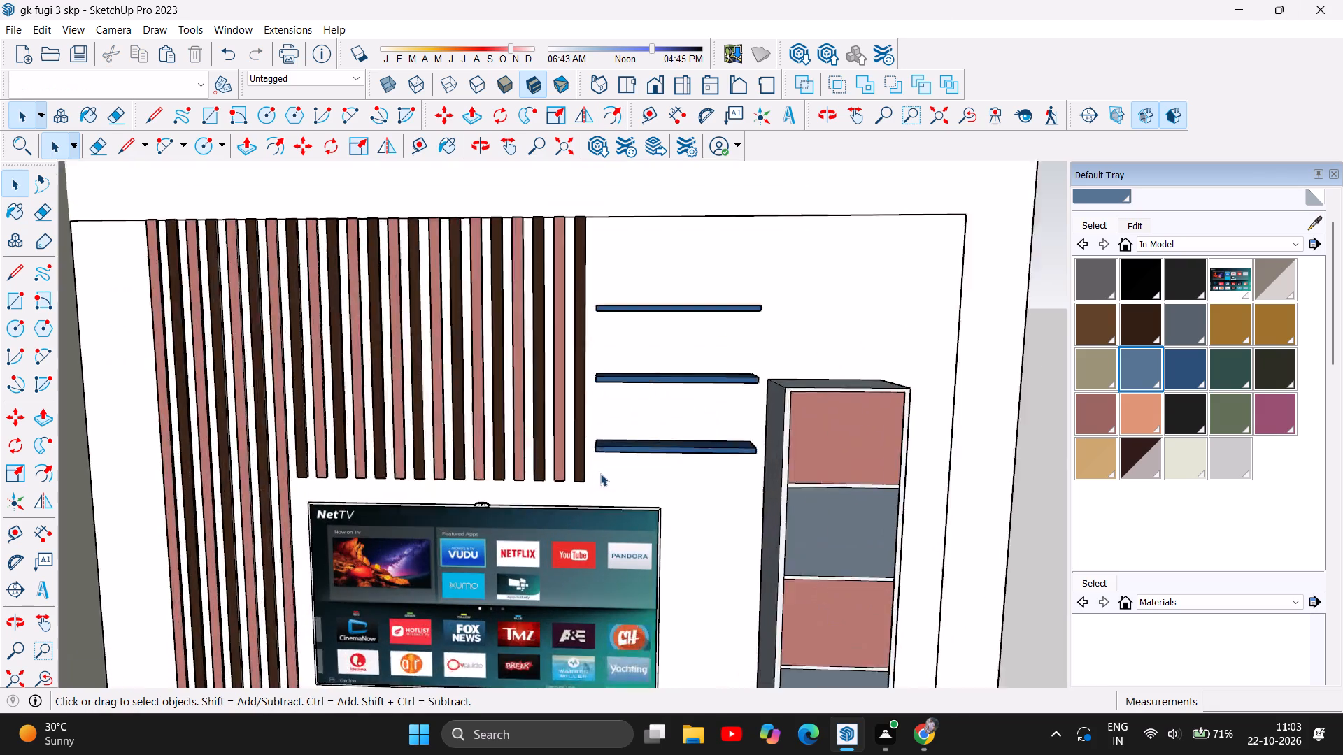
scroll(668, 384, "up", 6)
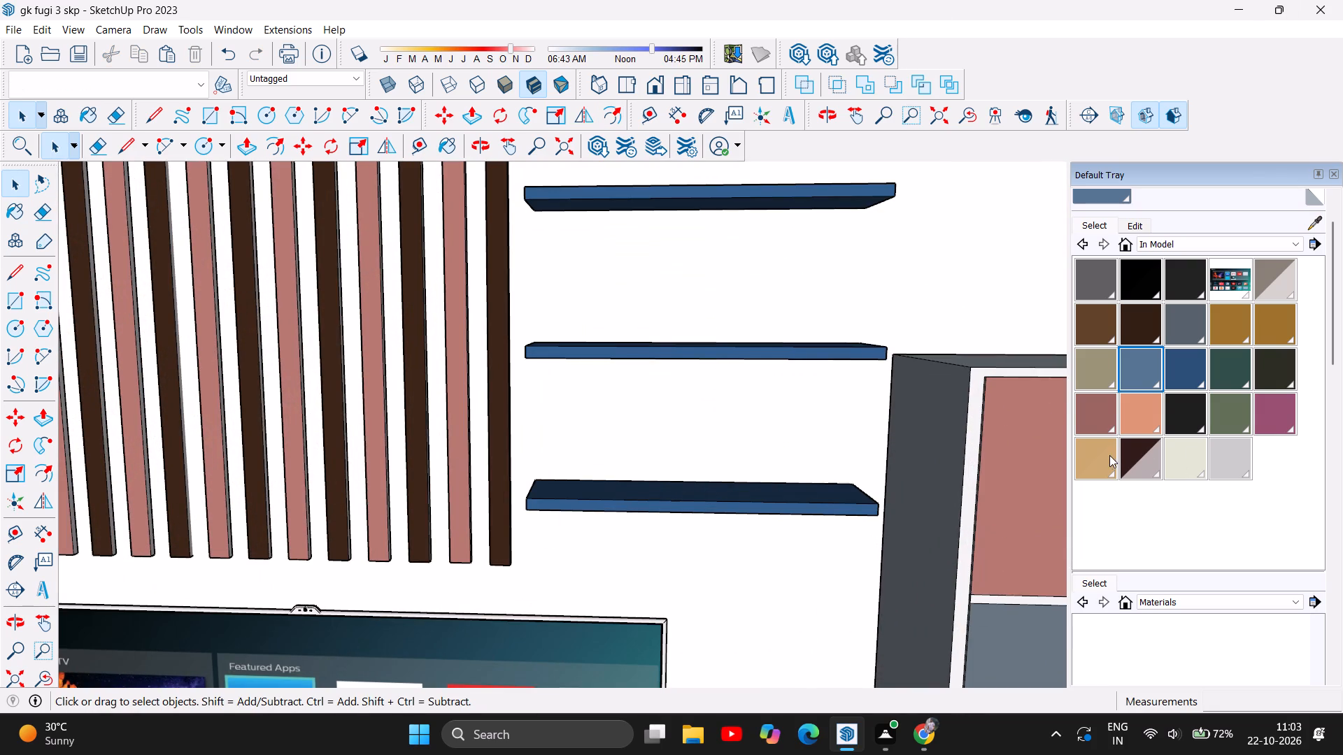
left_click(1184, 472)
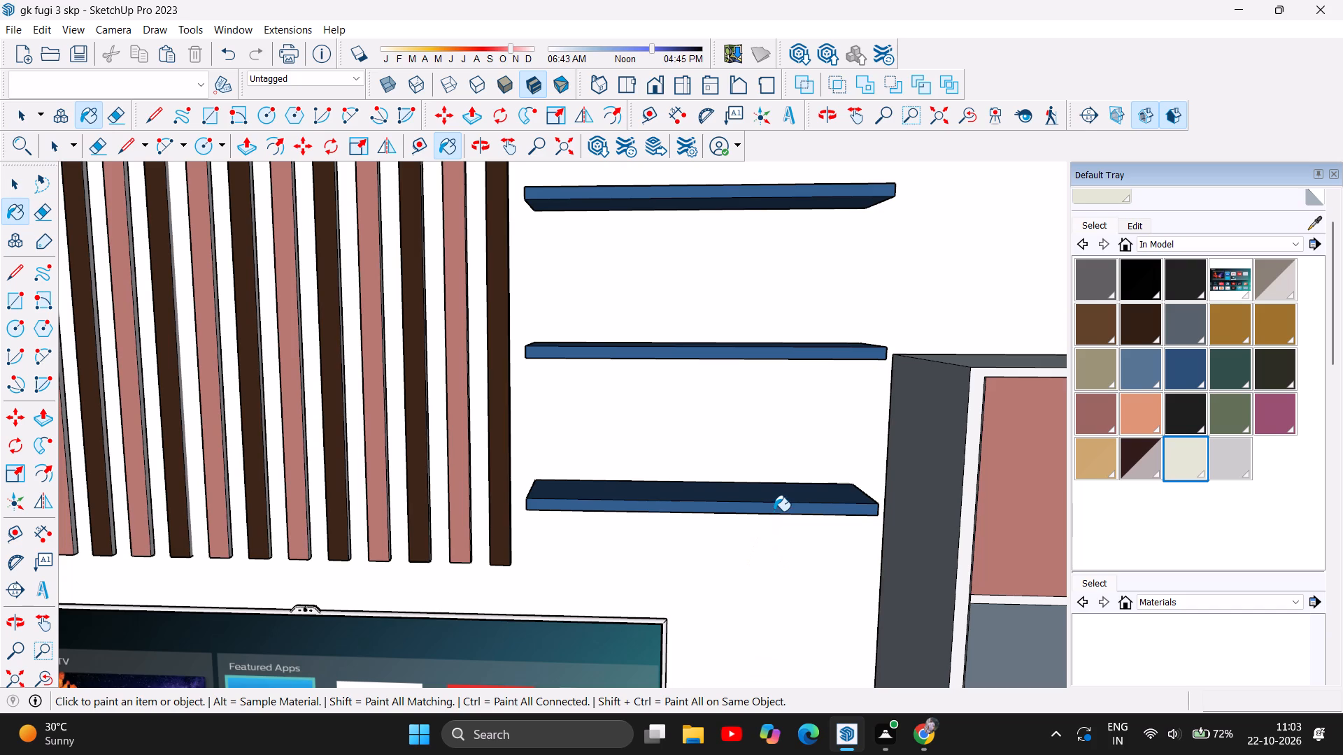
left_click(774, 511)
left_click(776, 354)
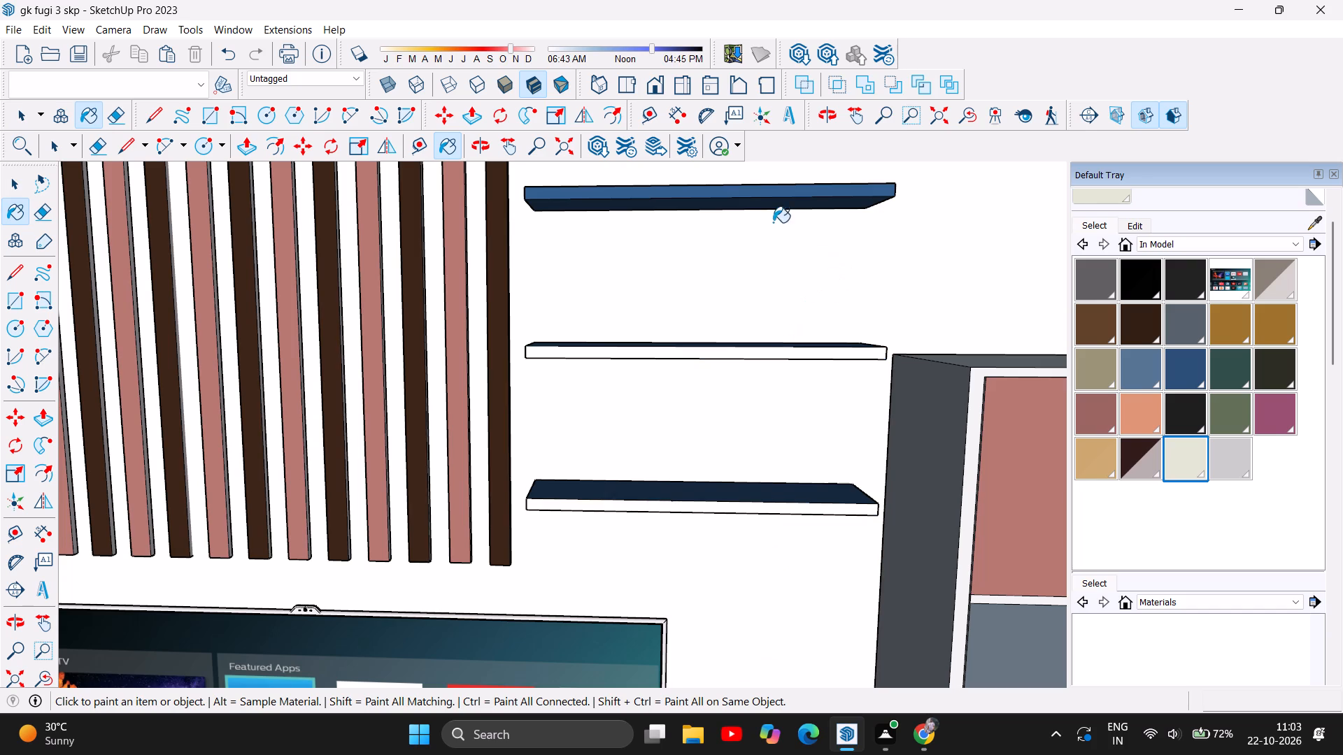
left_click(776, 195)
Review the whole TV wall from the front, including the shelves, slats and low cabinet.
scroll(742, 411, "down", 6)
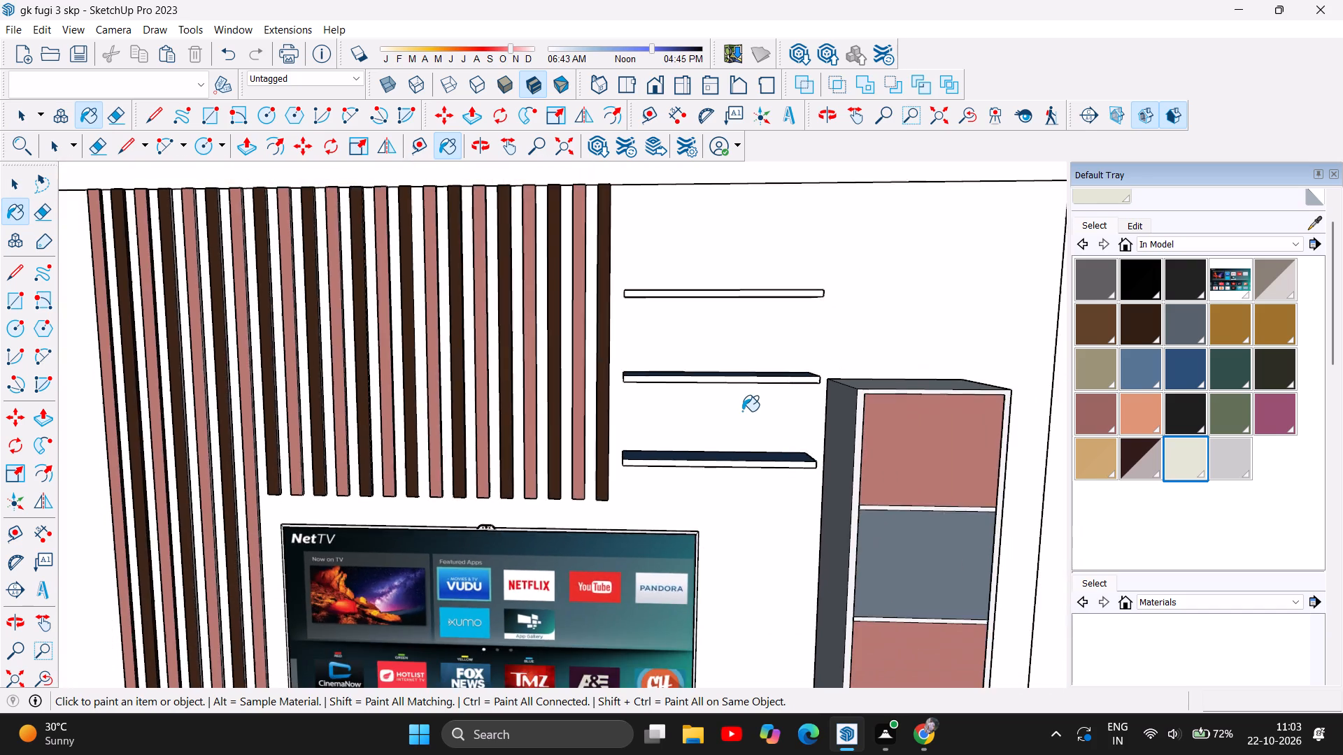
scroll(744, 412, "down", 13)
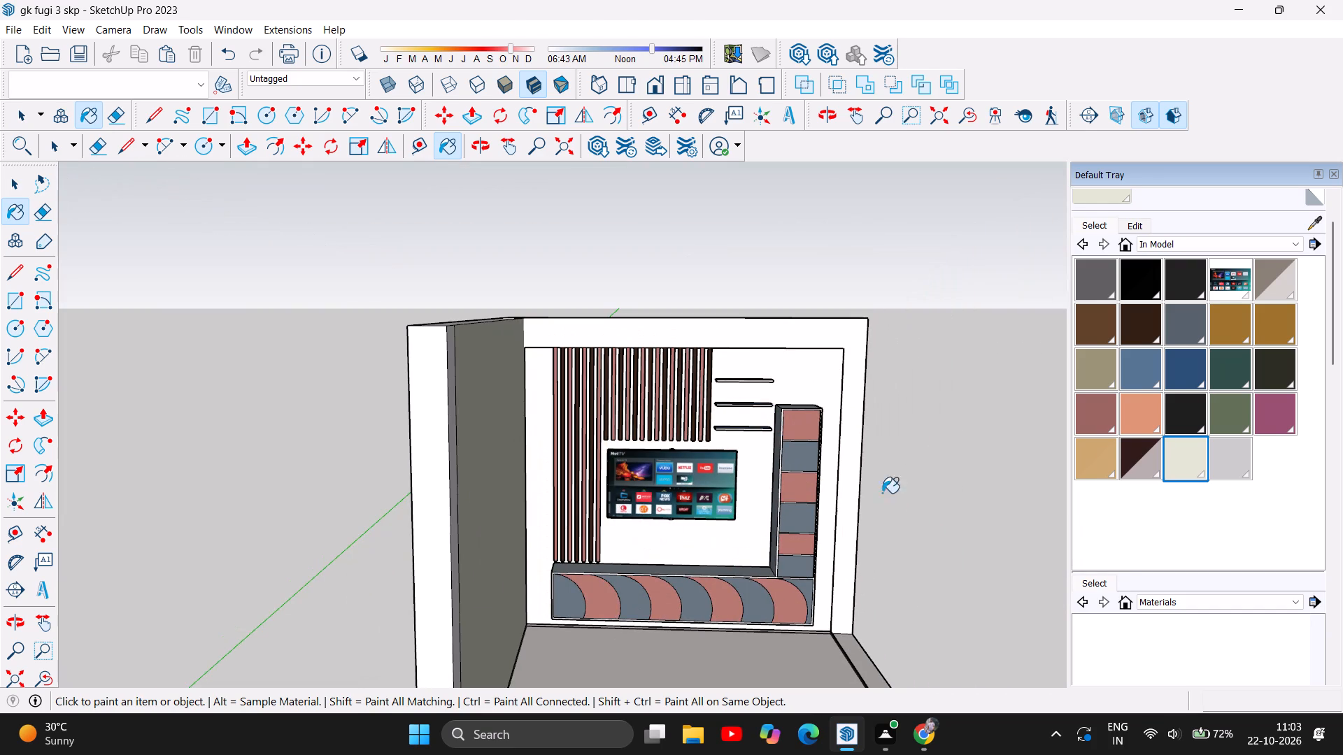
scroll(352, 323, "down", 3)
scroll(578, 468, "up", 5)
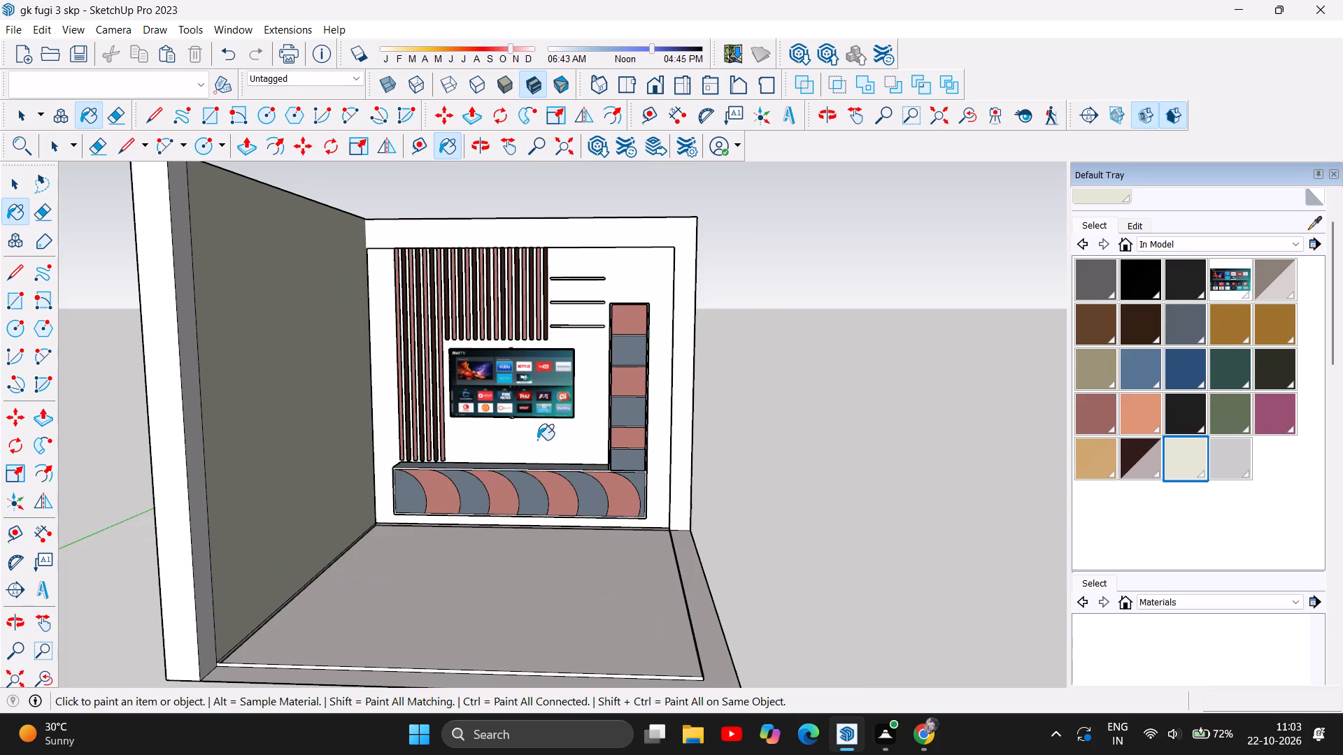
scroll(530, 438, "up", 5)
scroll(531, 435, "down", 4)
scroll(531, 435, "up", 5)
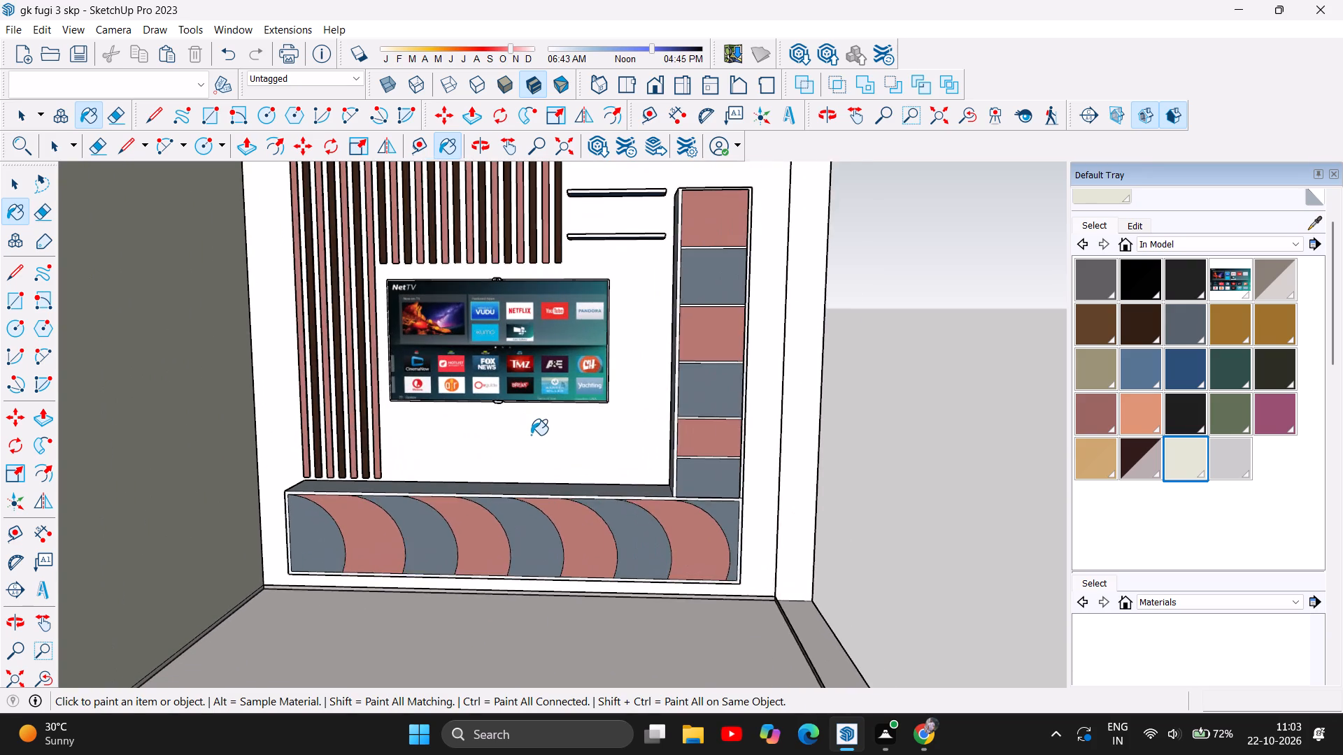
scroll(608, 450, "up", 2)
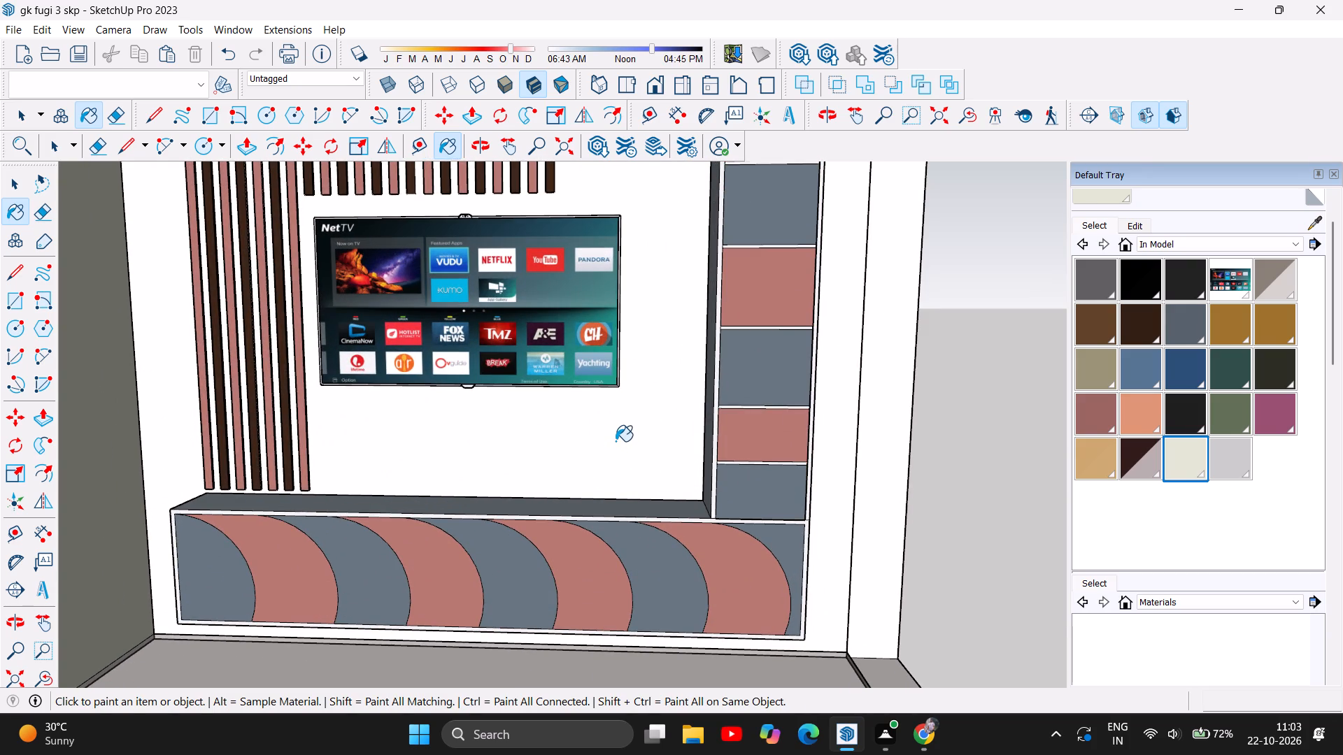
scroll(616, 441, "down", 7)
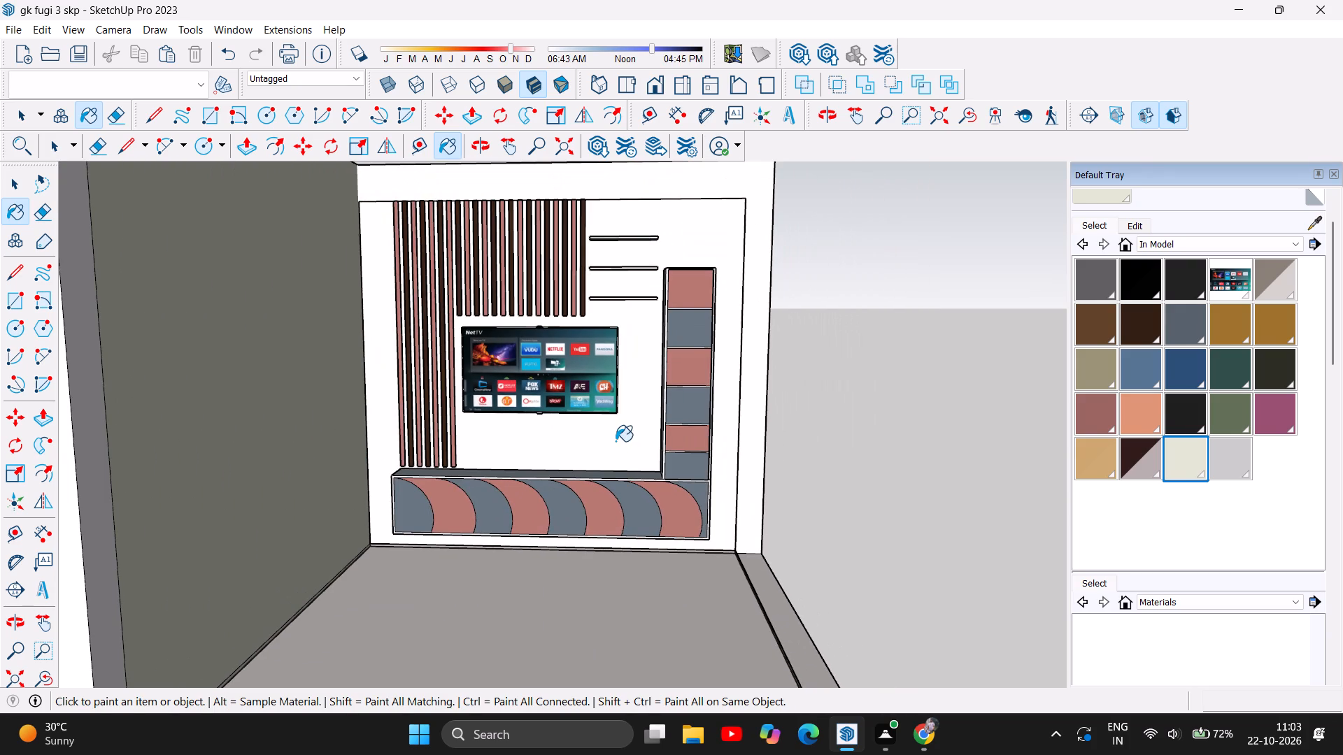
scroll(616, 441, "down", 6)
scroll(616, 441, "up", 6)
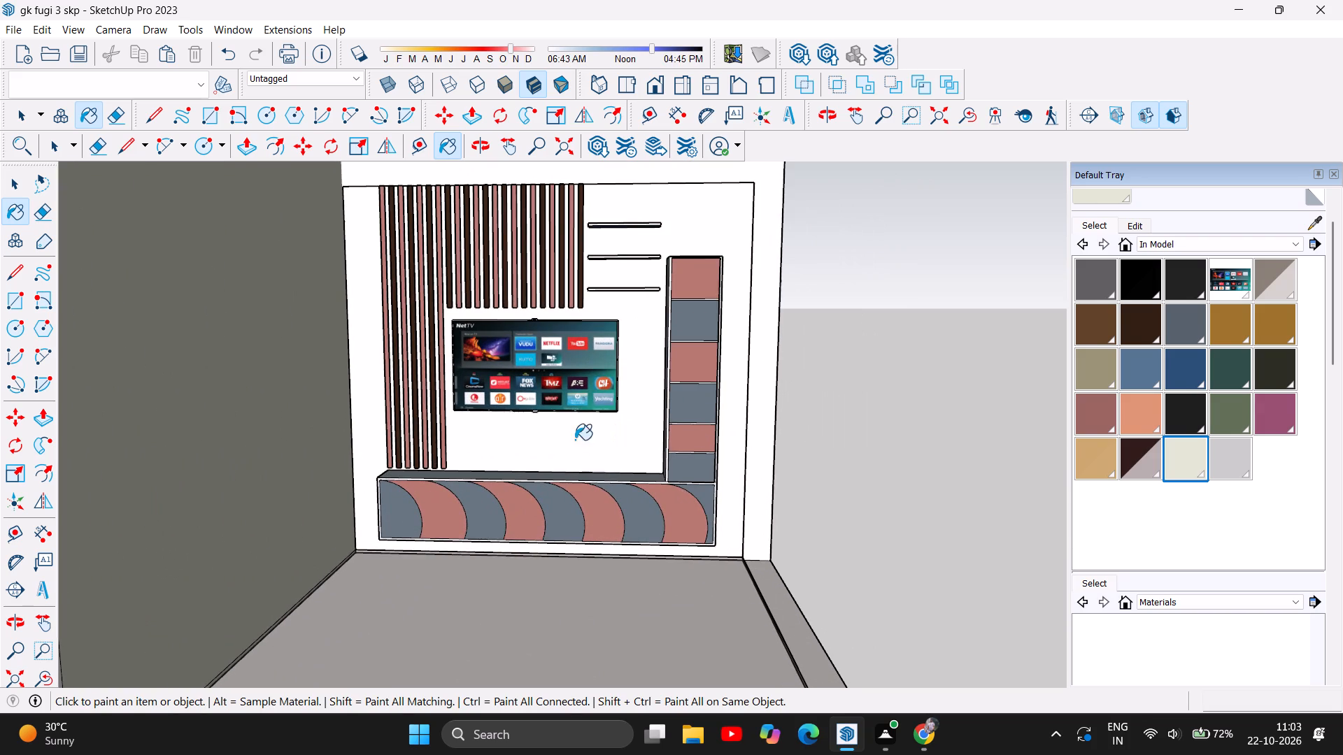
Inspect the TV wall from the side and examine the low cabinet's curved front pattern up close.
left_click(480, 152)
left_click_drag(789, 415, 760, 421)
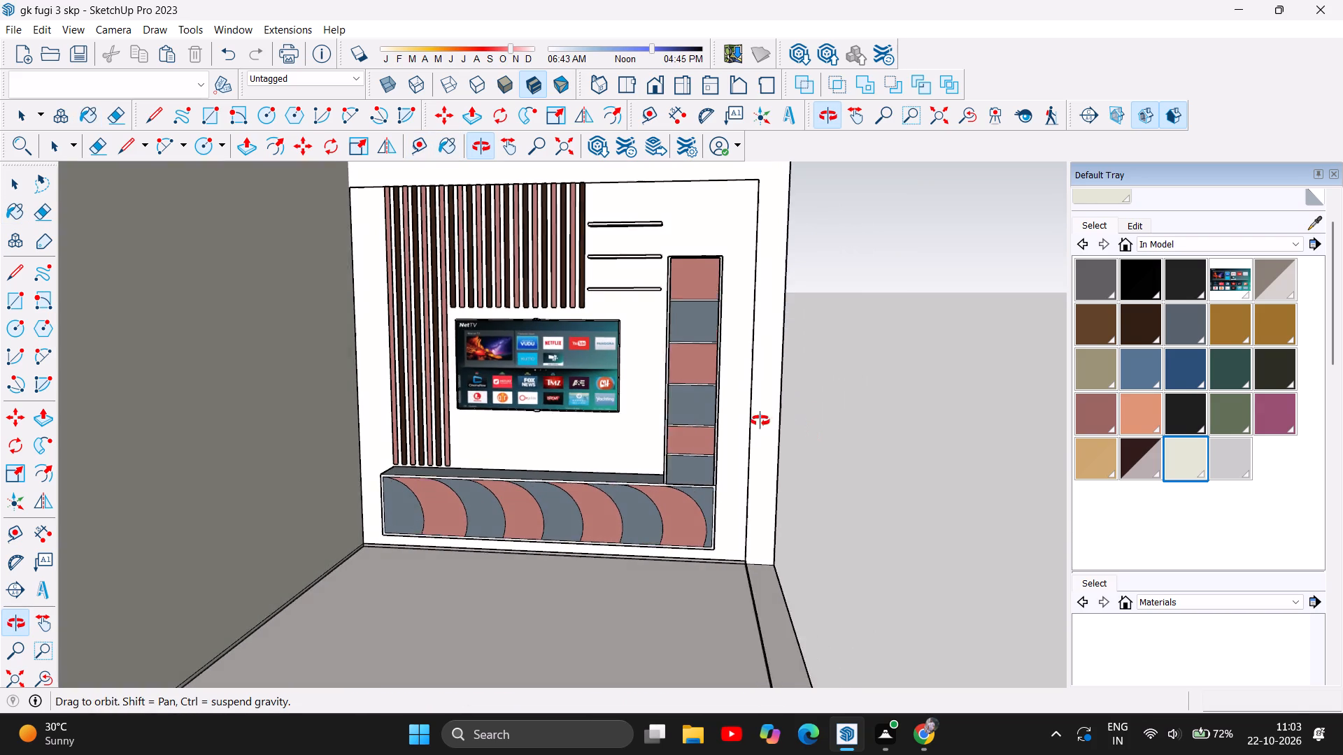
left_click_drag(760, 421, 443, 546)
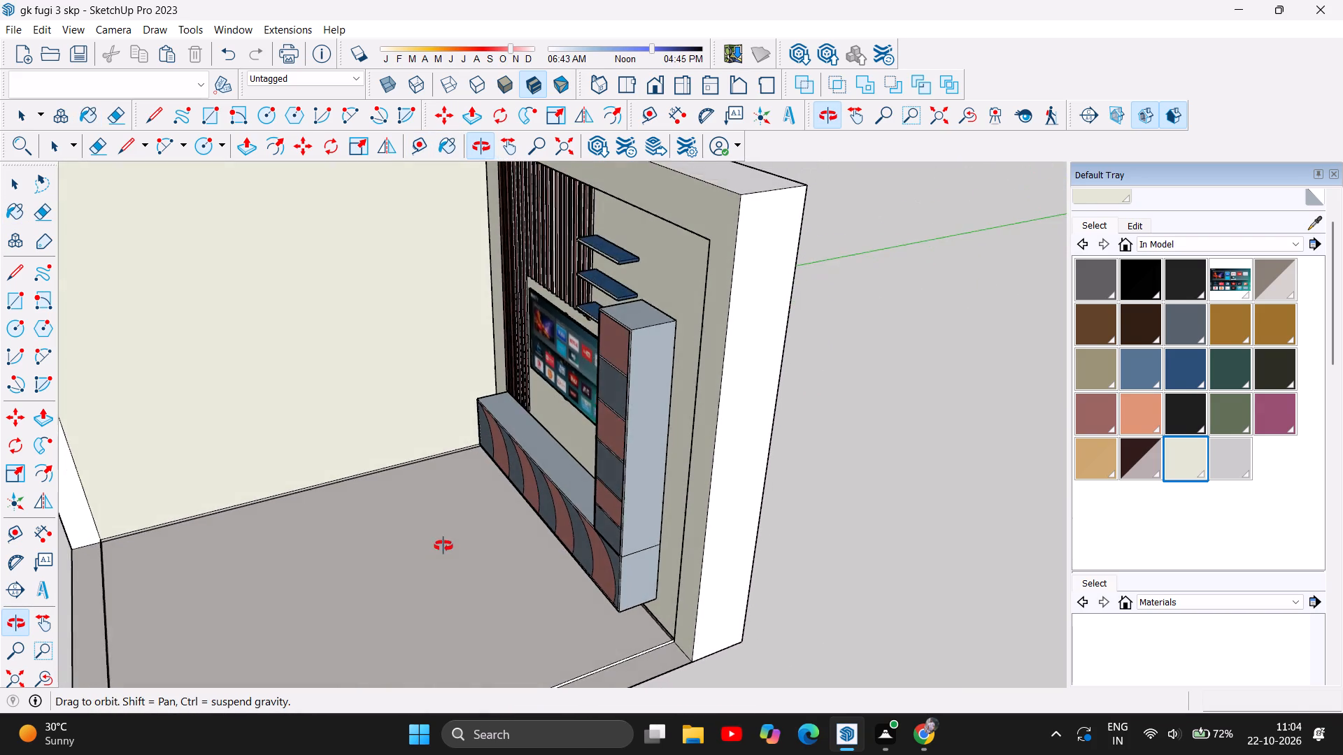
left_click_drag(443, 546, 445, 567)
left_click_drag(676, 402, 618, 430)
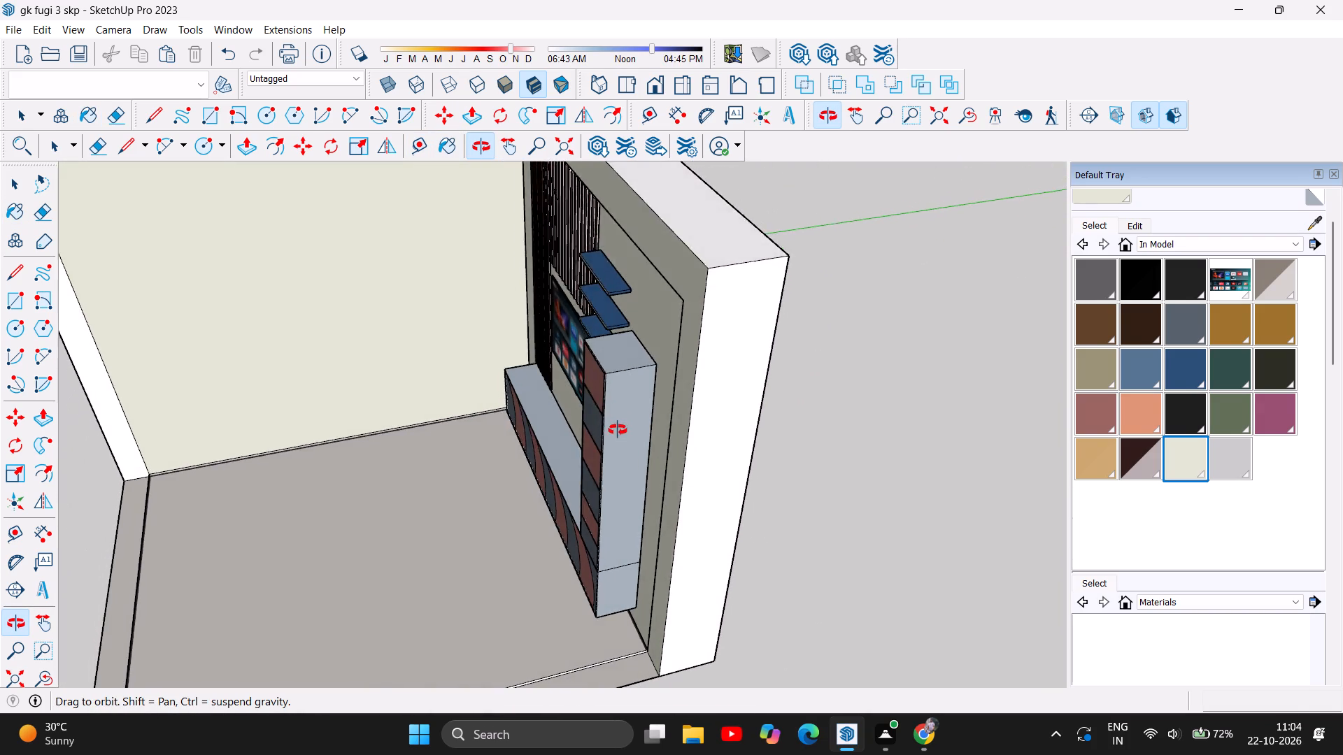
left_click_drag(618, 430, 927, 324)
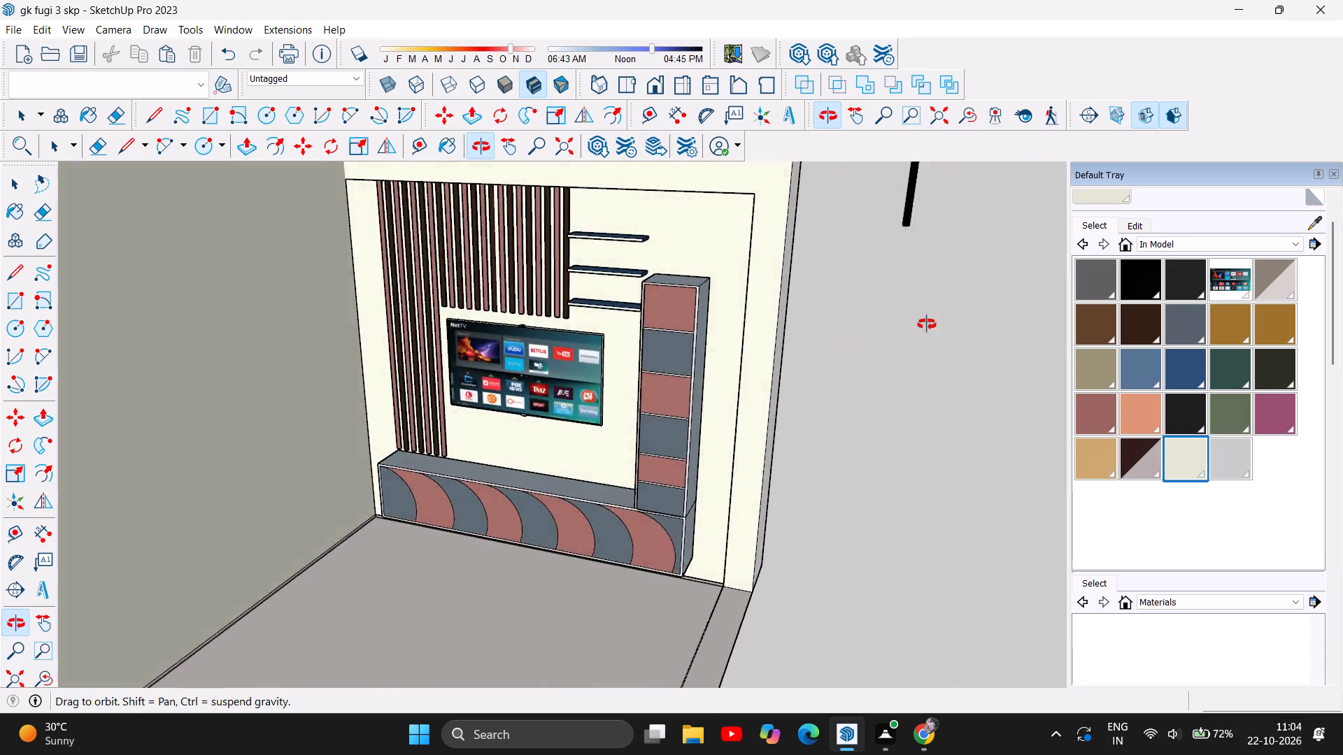
left_click_drag(927, 324, 1027, 309)
left_click_drag(548, 499, 642, 484)
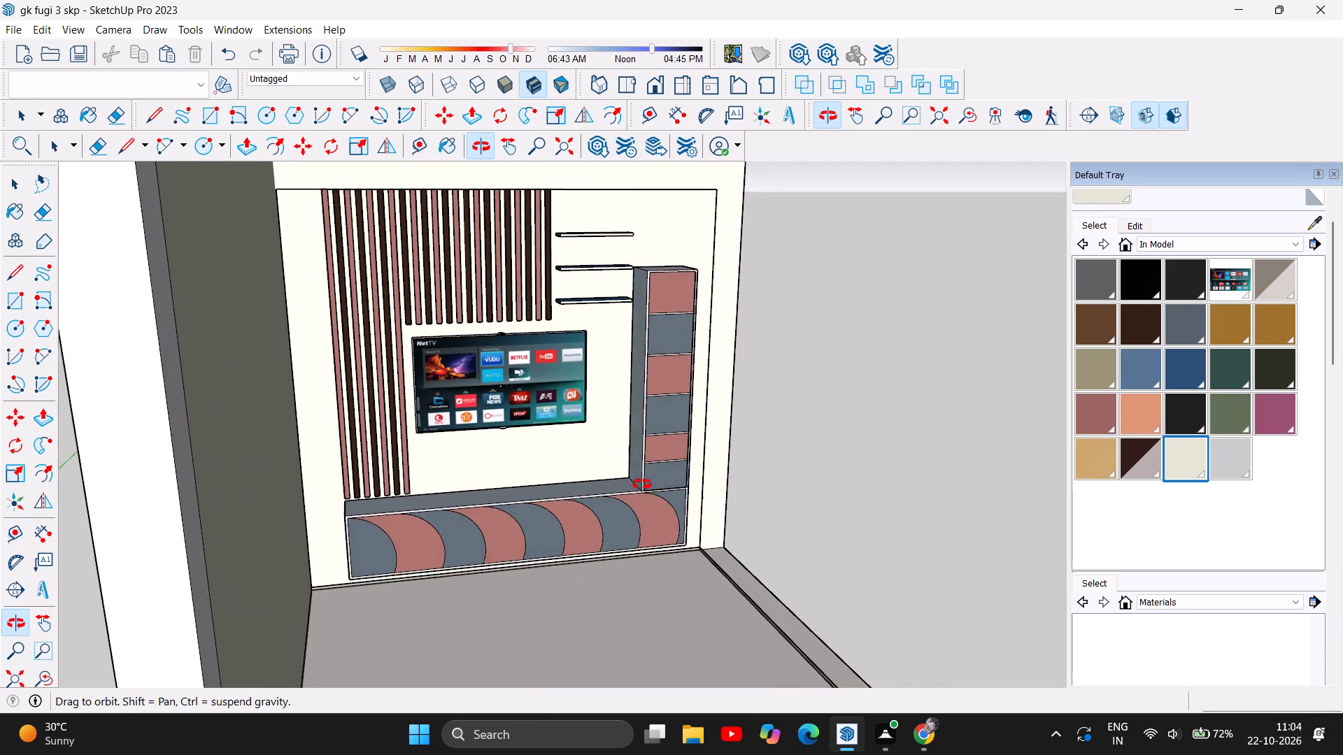
left_click_drag(642, 484, 639, 475)
scroll(385, 556, "up", 5)
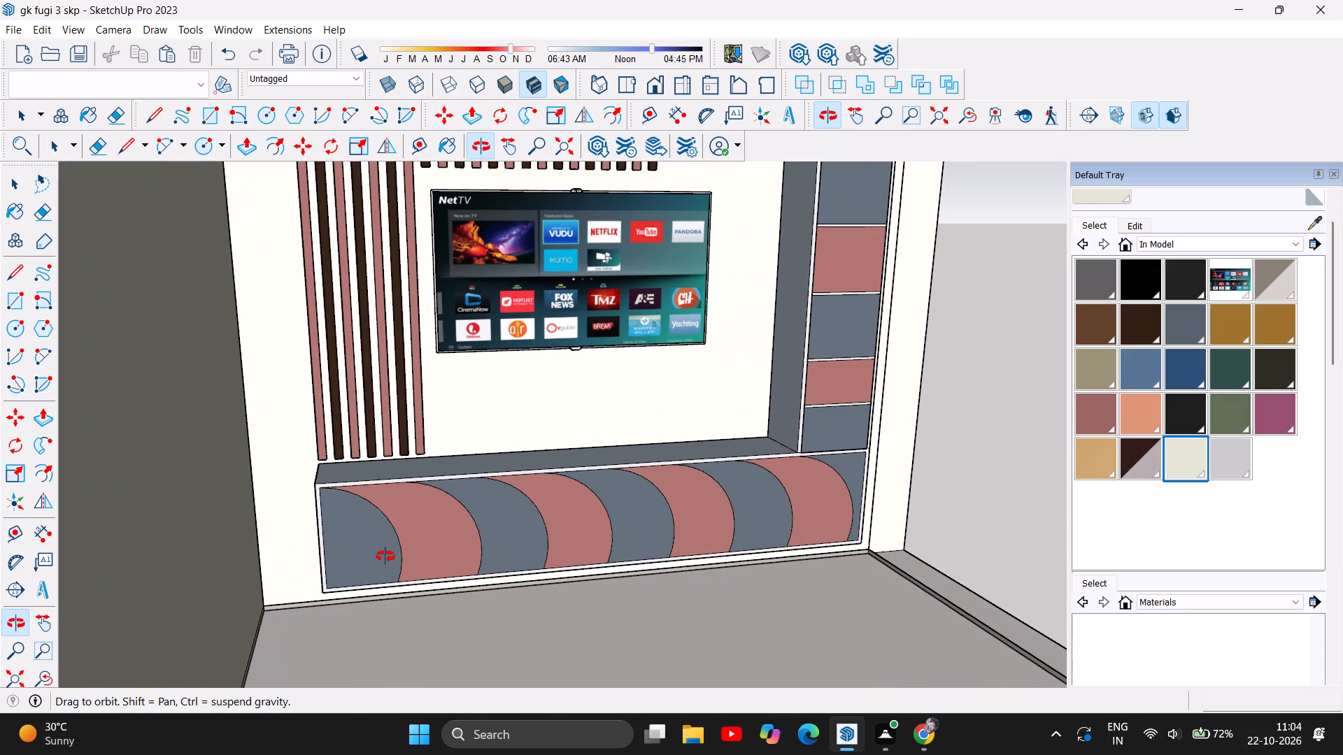
scroll(412, 534, "up", 4)
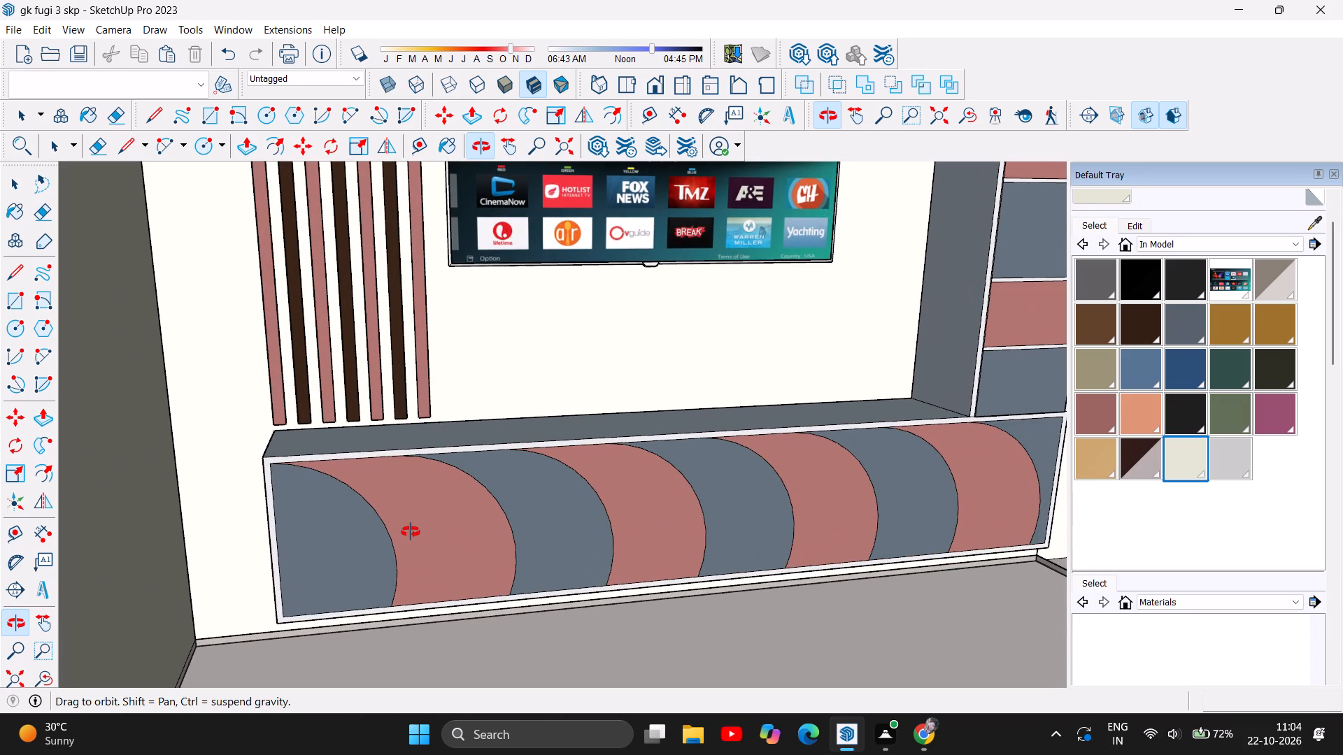
scroll(395, 523, "down", 4)
left_click_drag(667, 633, 555, 542)
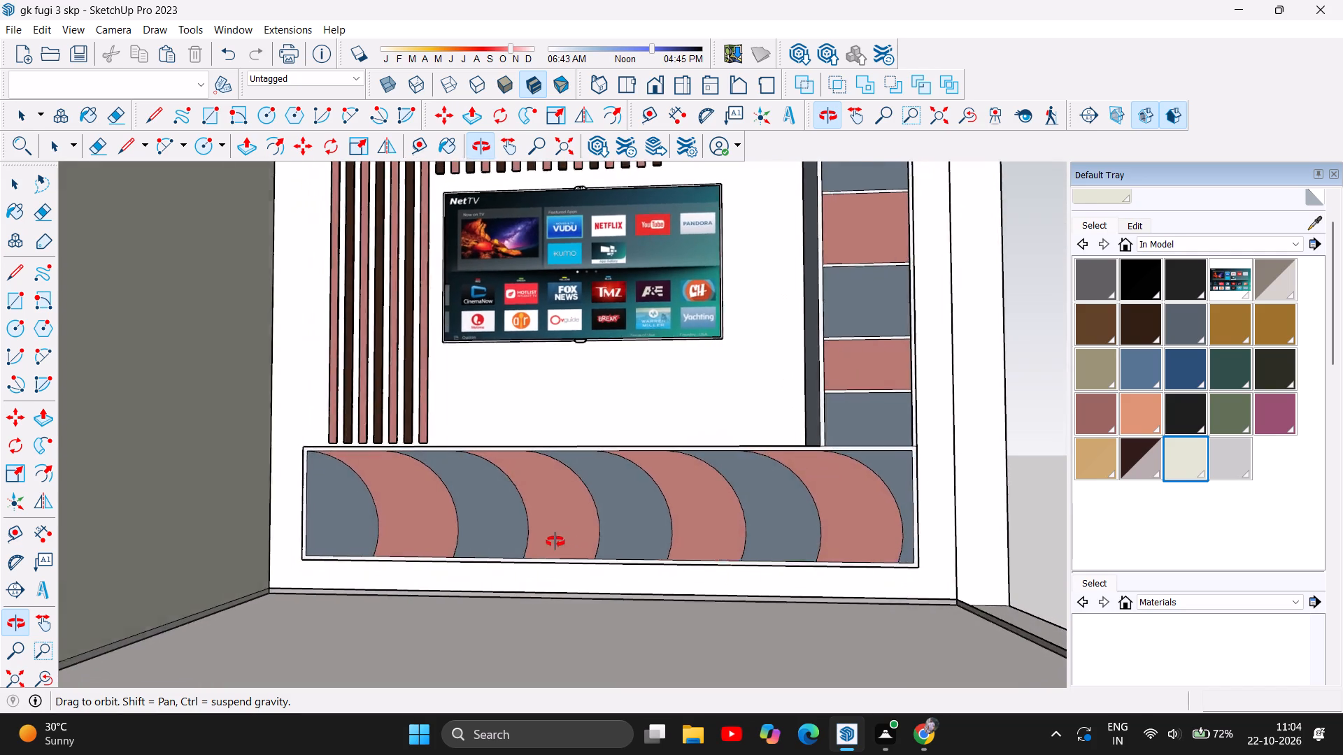
left_click_drag(555, 542, 455, 566)
scroll(804, 529, "down", 8)
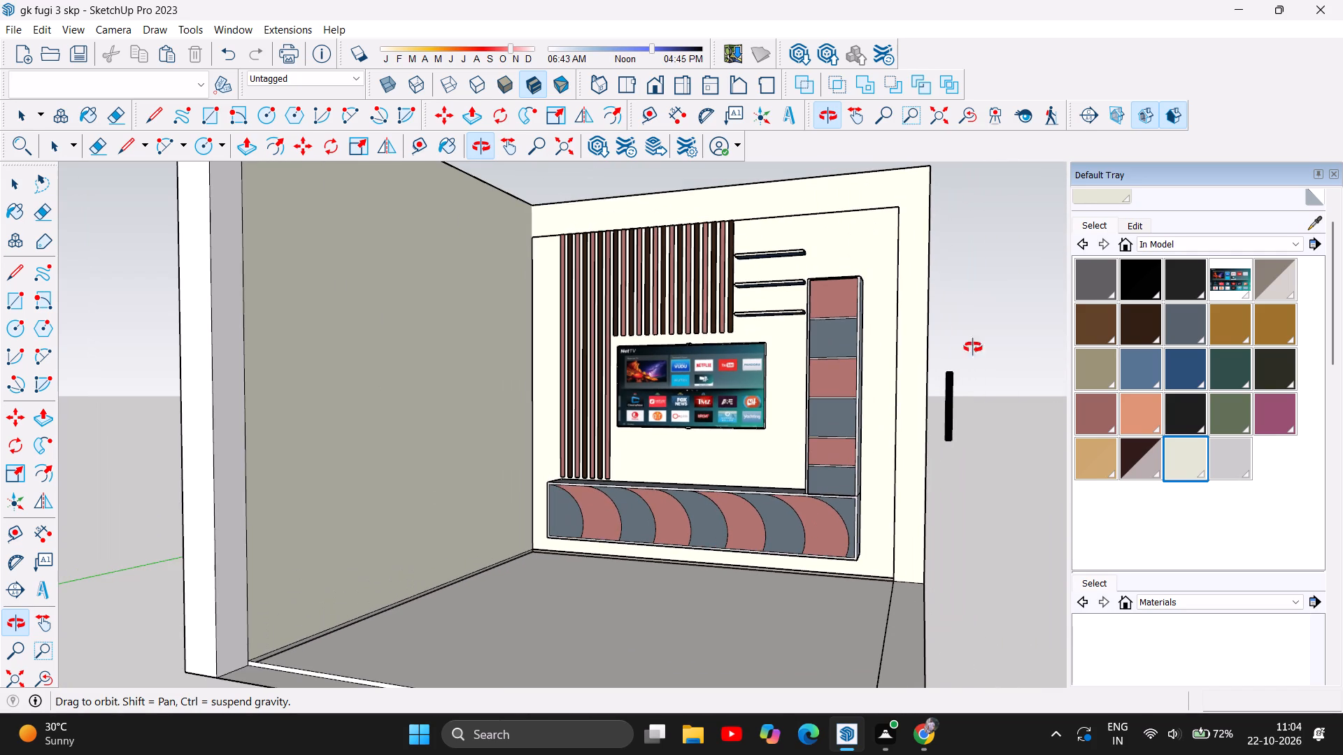
Examine the three wall shelves up close from above, and review the overall room corner with the TV wall.
left_click_drag(966, 306, 802, 428)
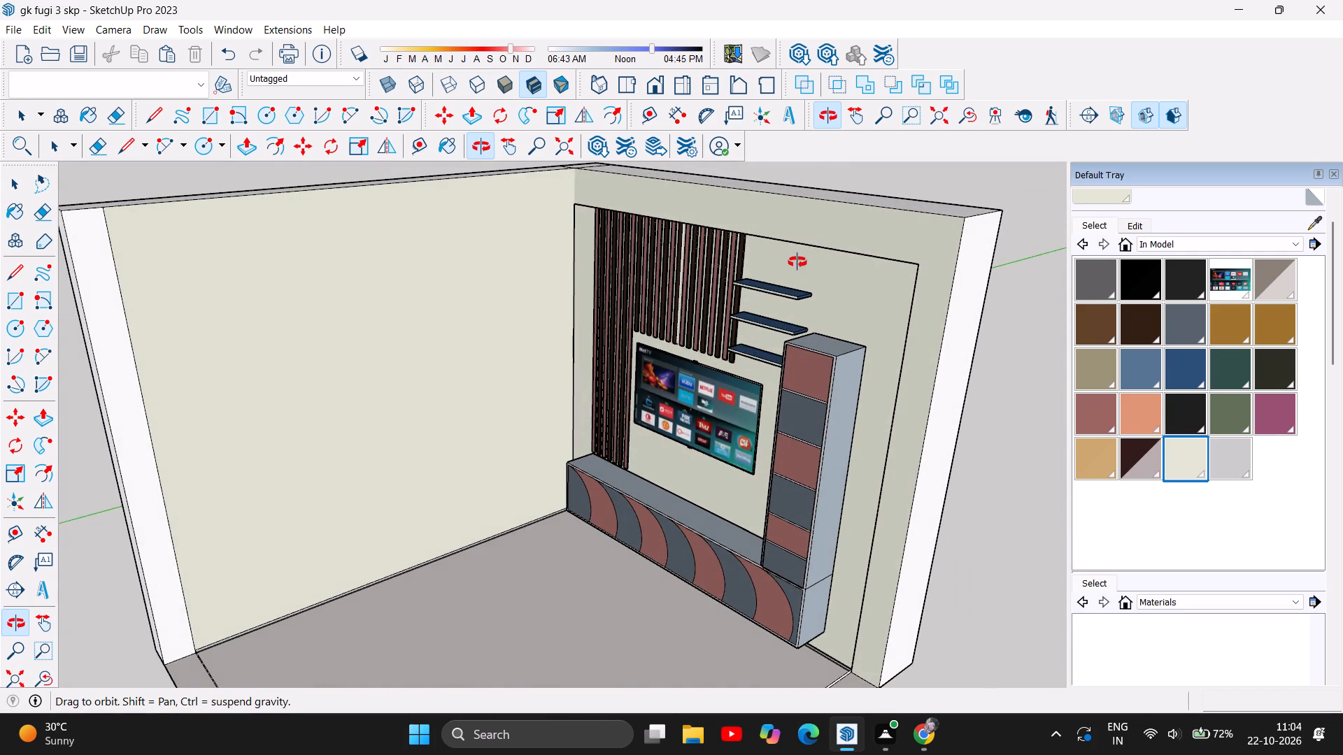
scroll(793, 268, "up", 16)
scroll(793, 317, "down", 2)
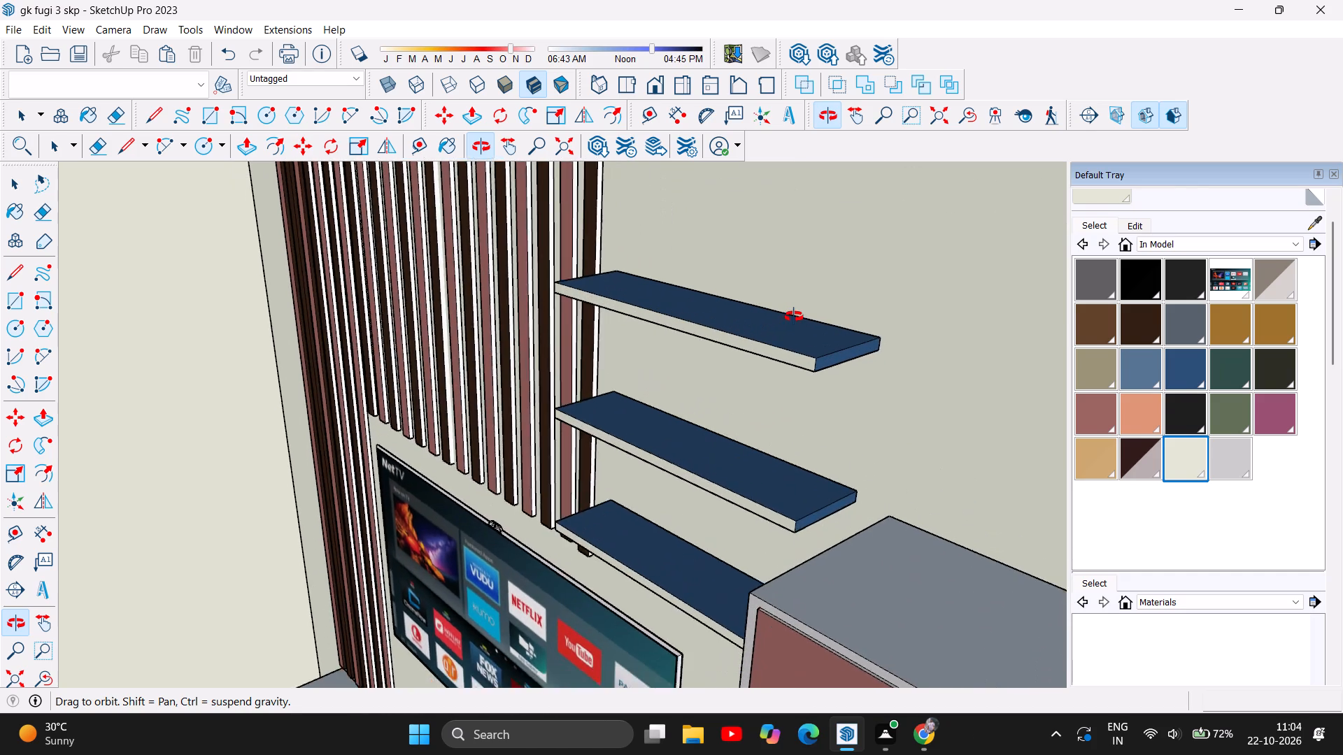
scroll(794, 317, "down", 17)
left_click_drag(751, 412, 698, 403)
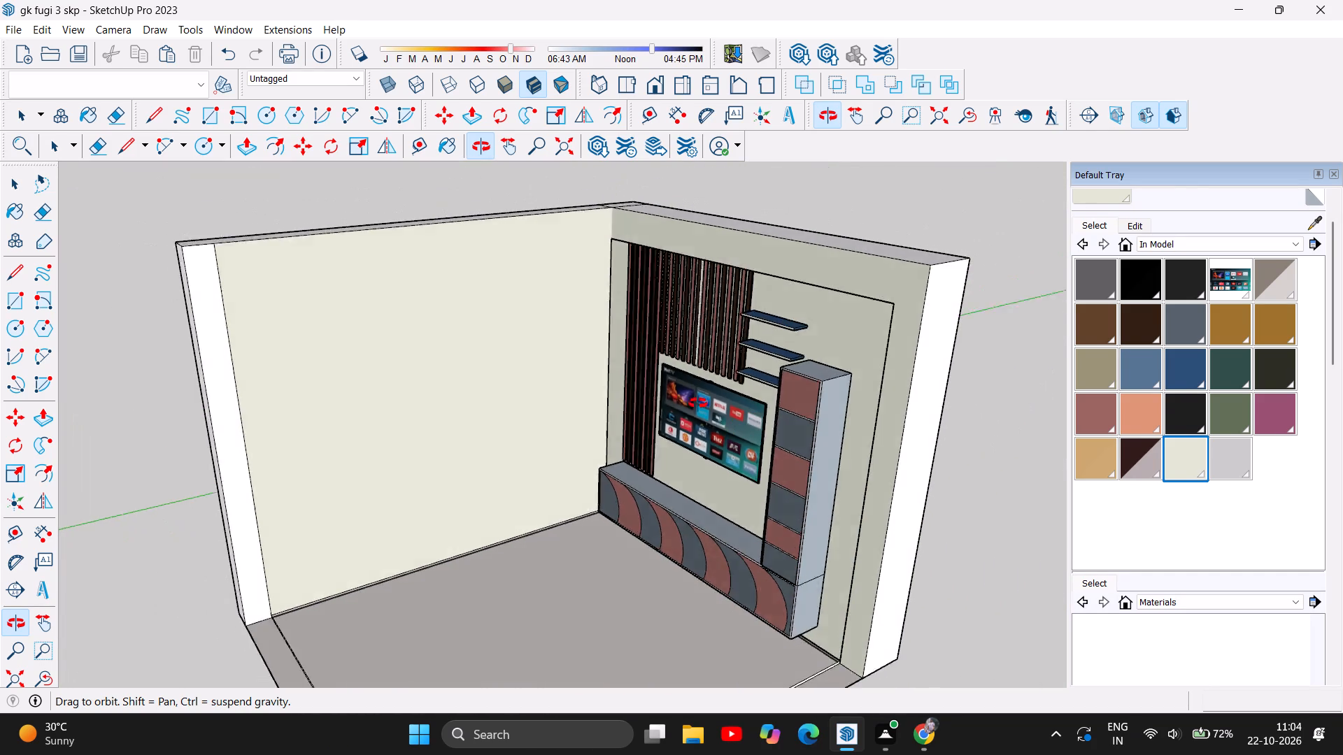
left_click_drag(698, 403, 963, 338)
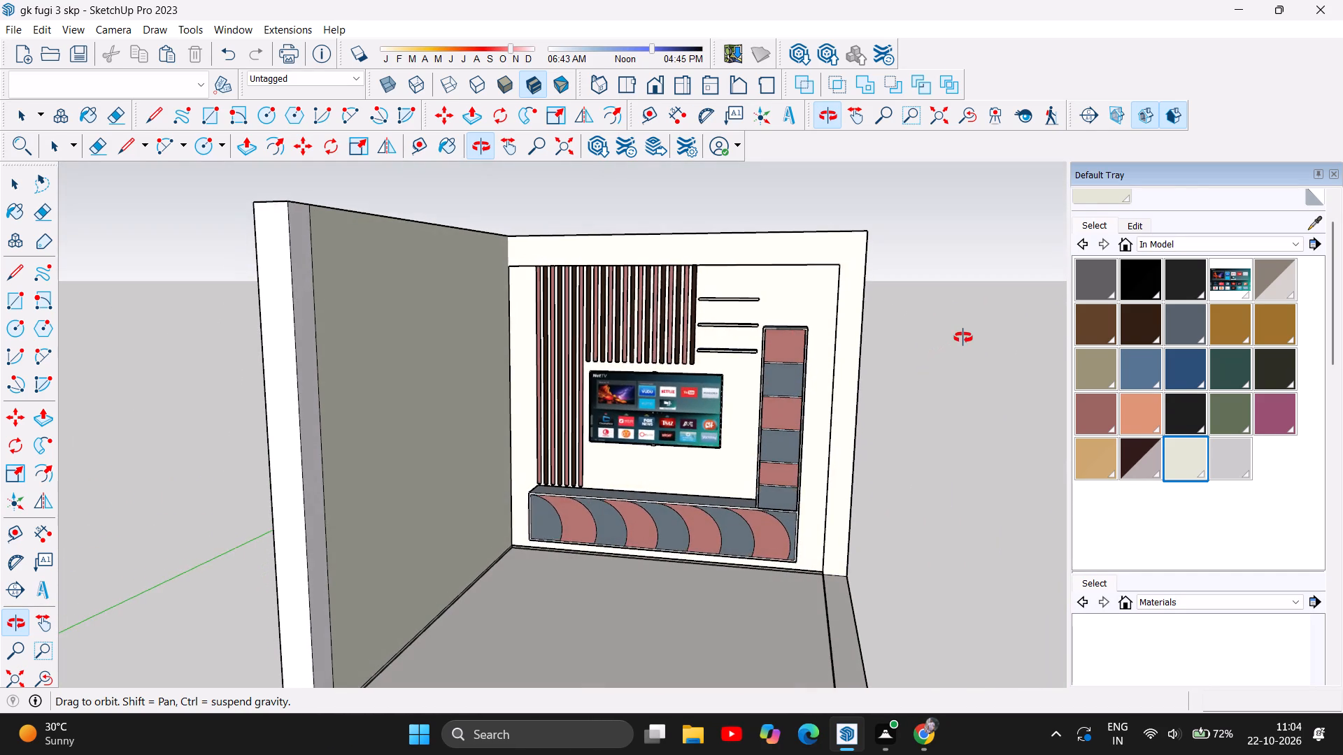
left_click_drag(963, 338, 972, 312)
scroll(548, 362, "down", 3)
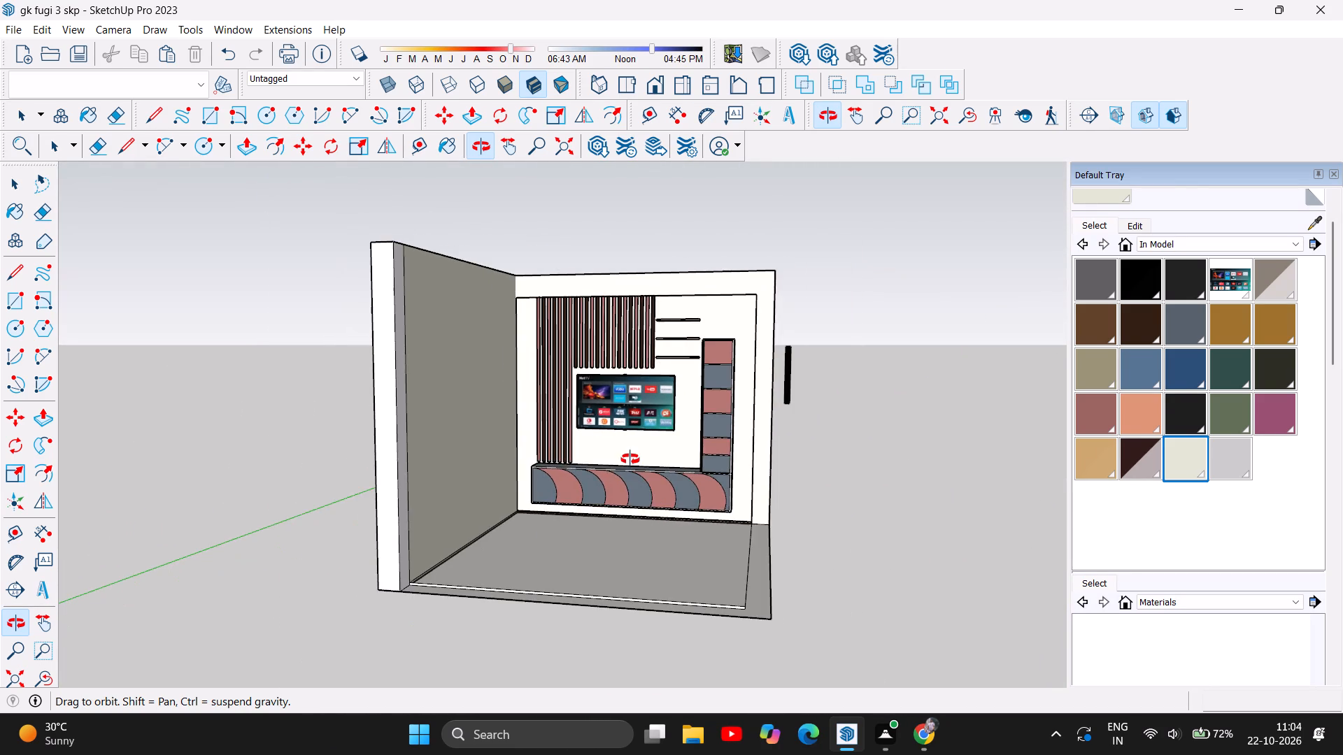
scroll(630, 459, "up", 4)
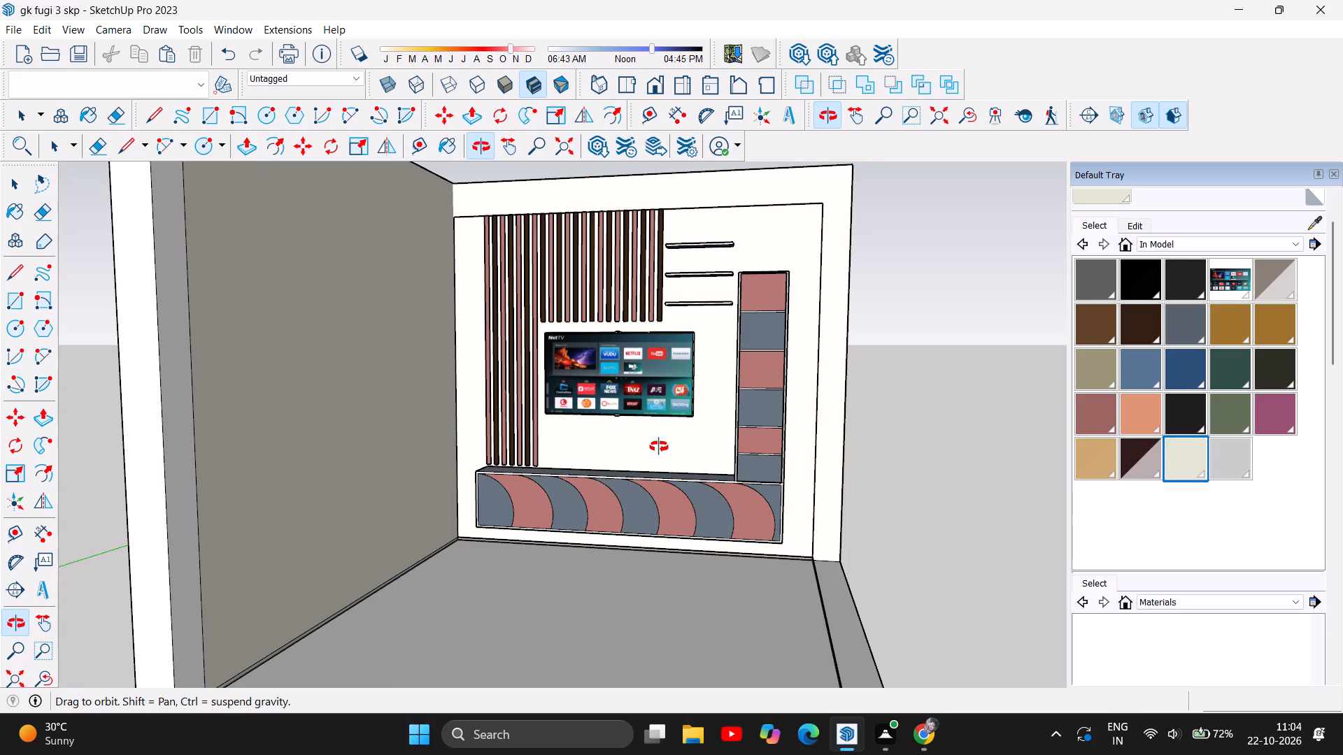
scroll(632, 535, "down", 3)
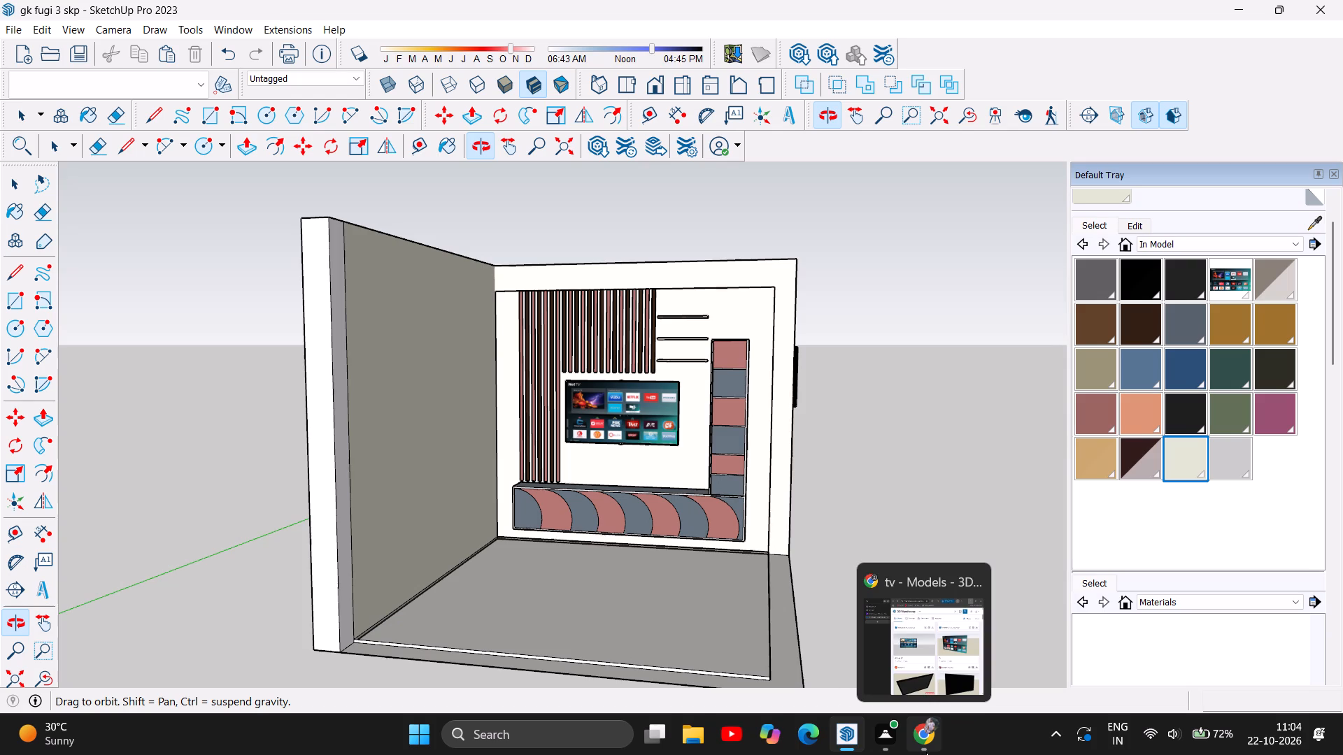
Switch to Chrome, look through the 3D Warehouse TV models, and close the browser.
left_click(932, 740)
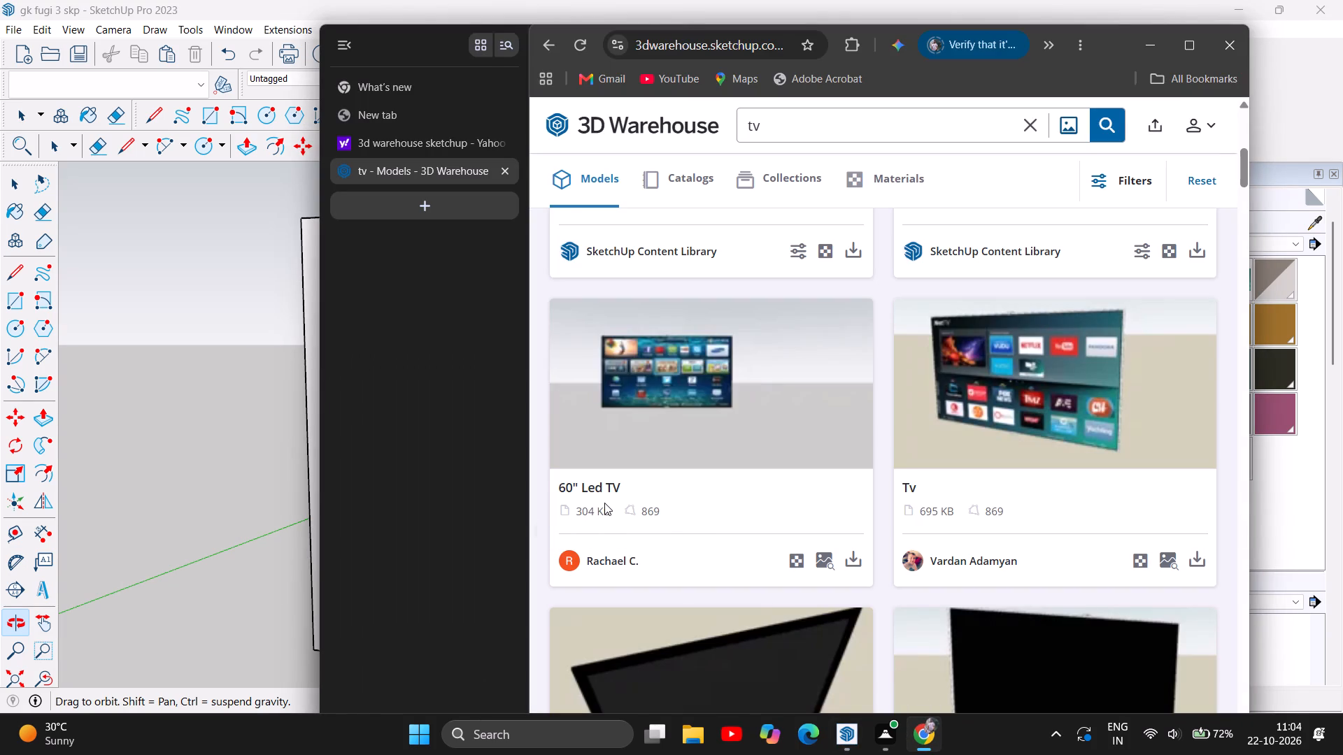
scroll(605, 503, "down", 1)
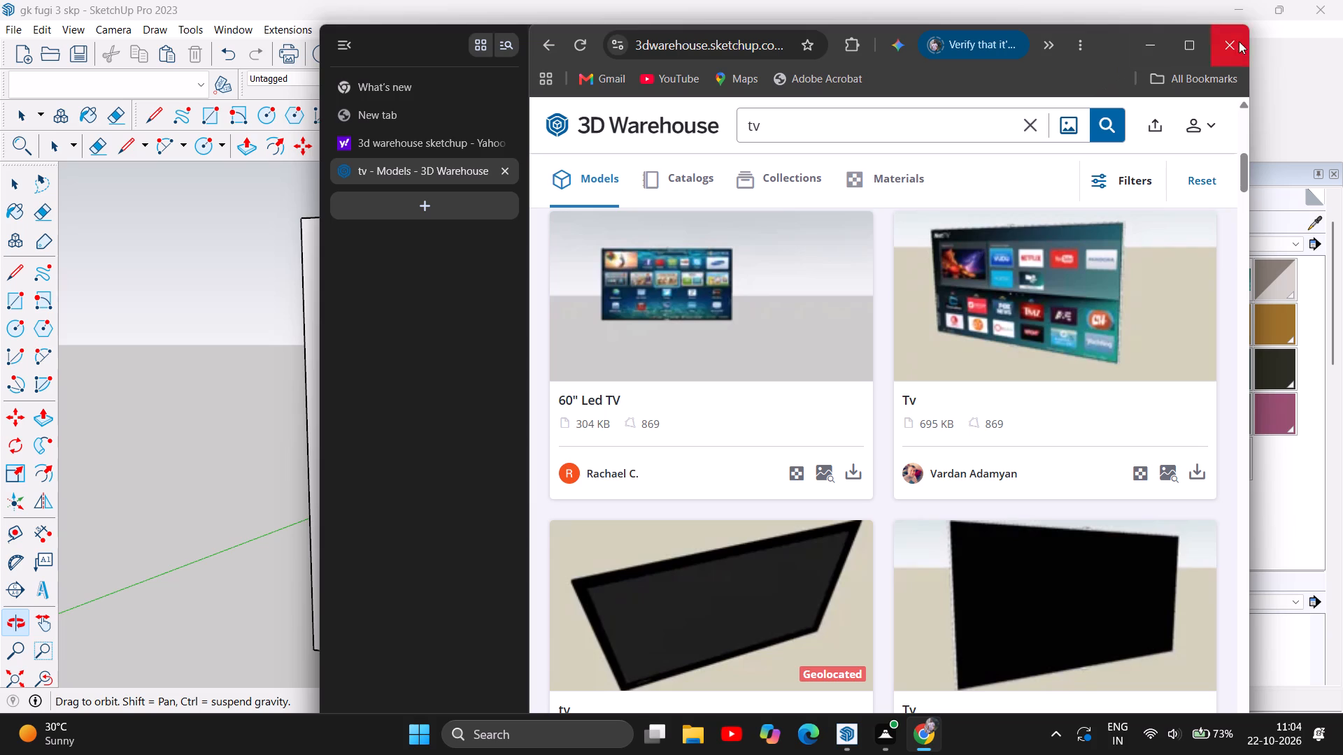
left_click(1235, 46)
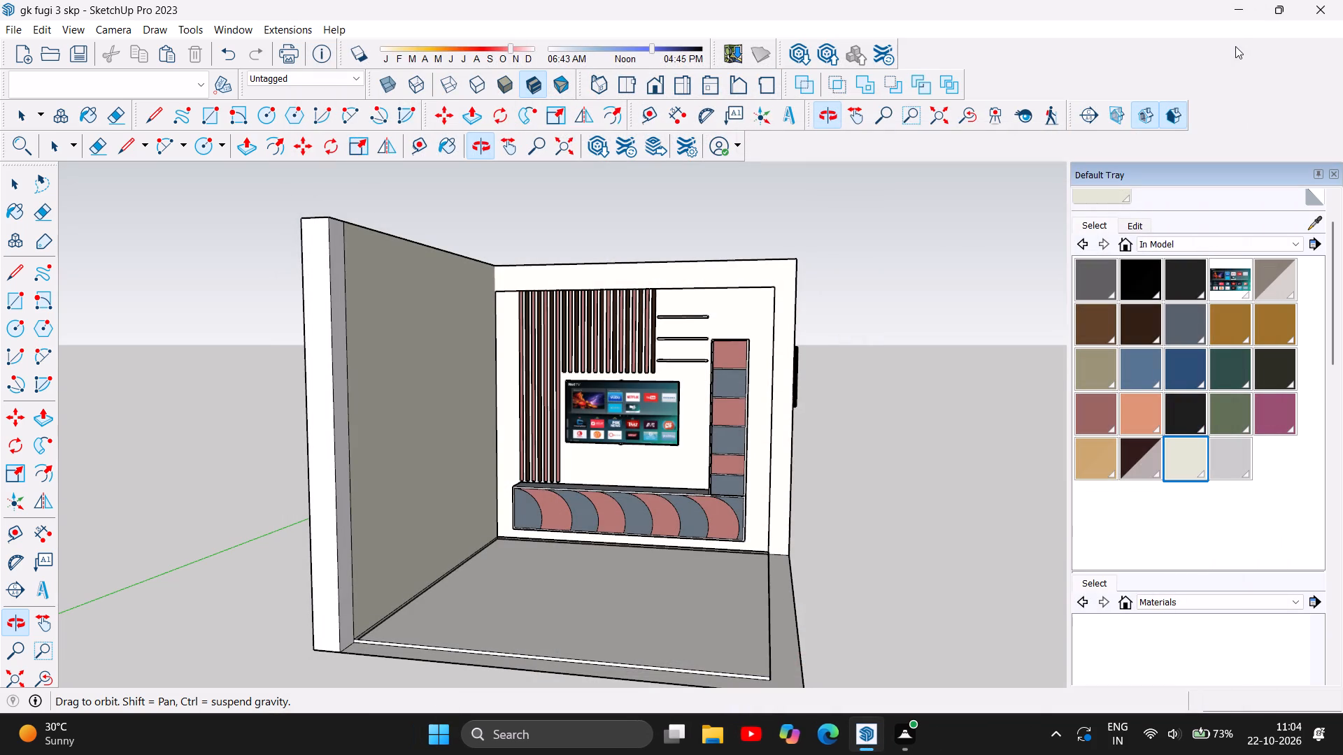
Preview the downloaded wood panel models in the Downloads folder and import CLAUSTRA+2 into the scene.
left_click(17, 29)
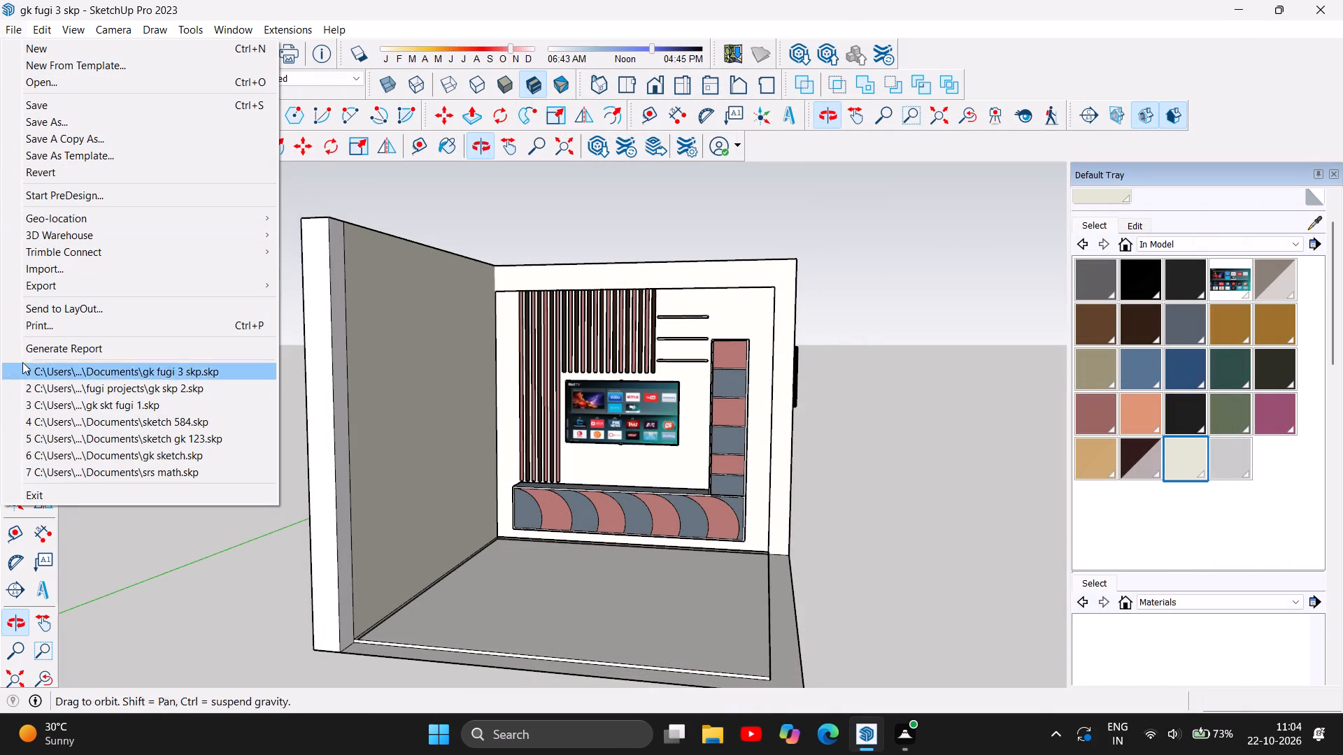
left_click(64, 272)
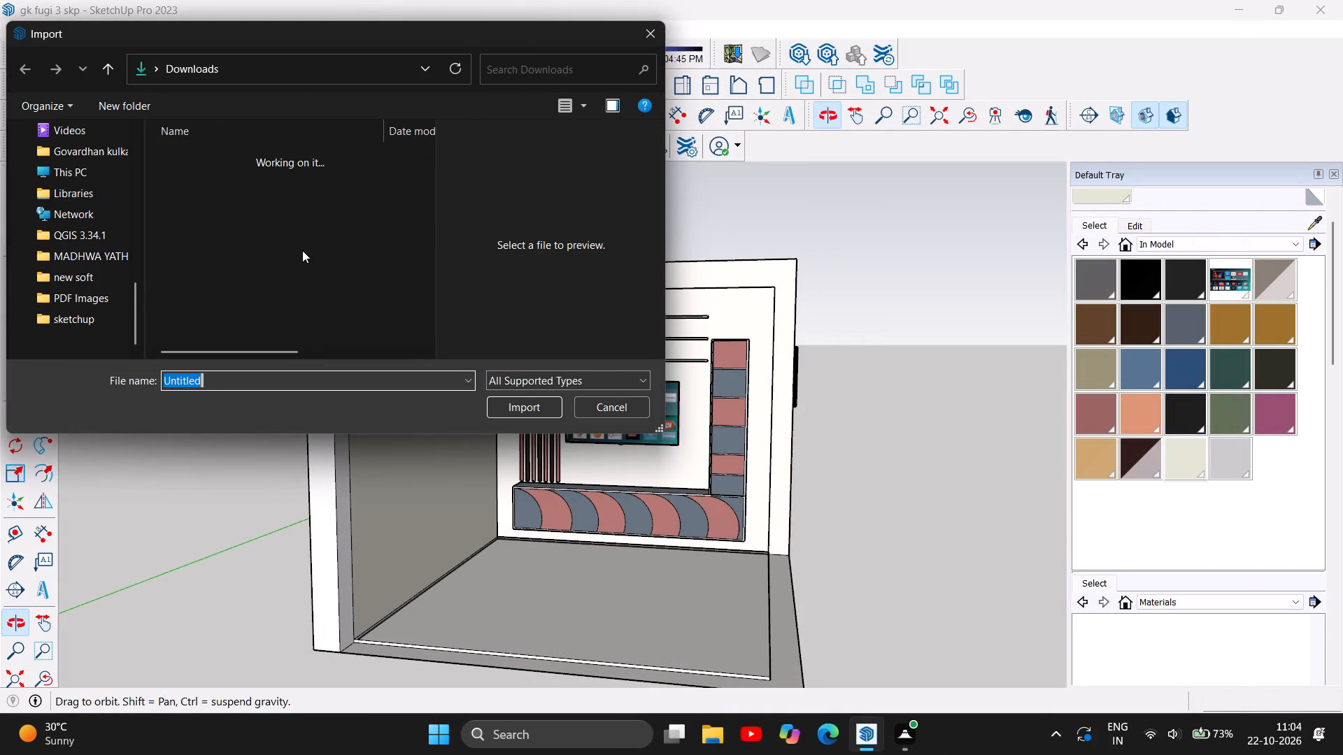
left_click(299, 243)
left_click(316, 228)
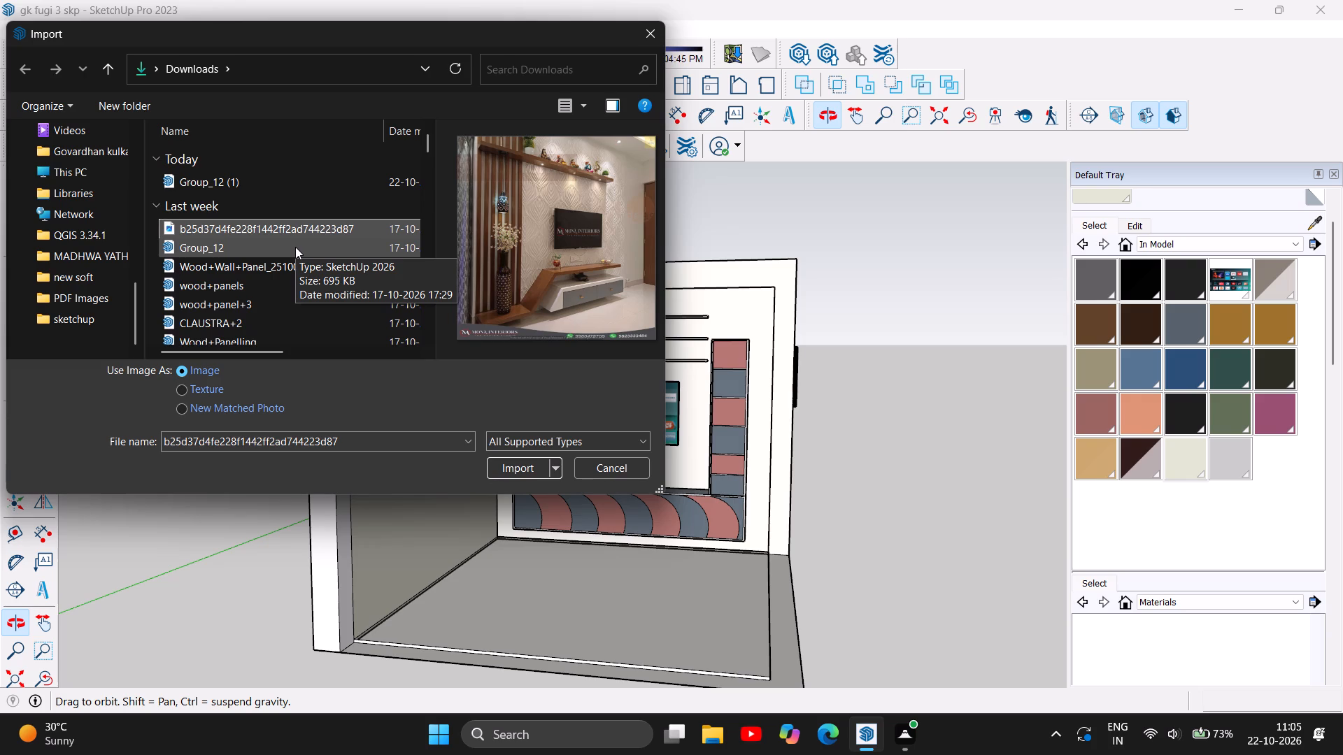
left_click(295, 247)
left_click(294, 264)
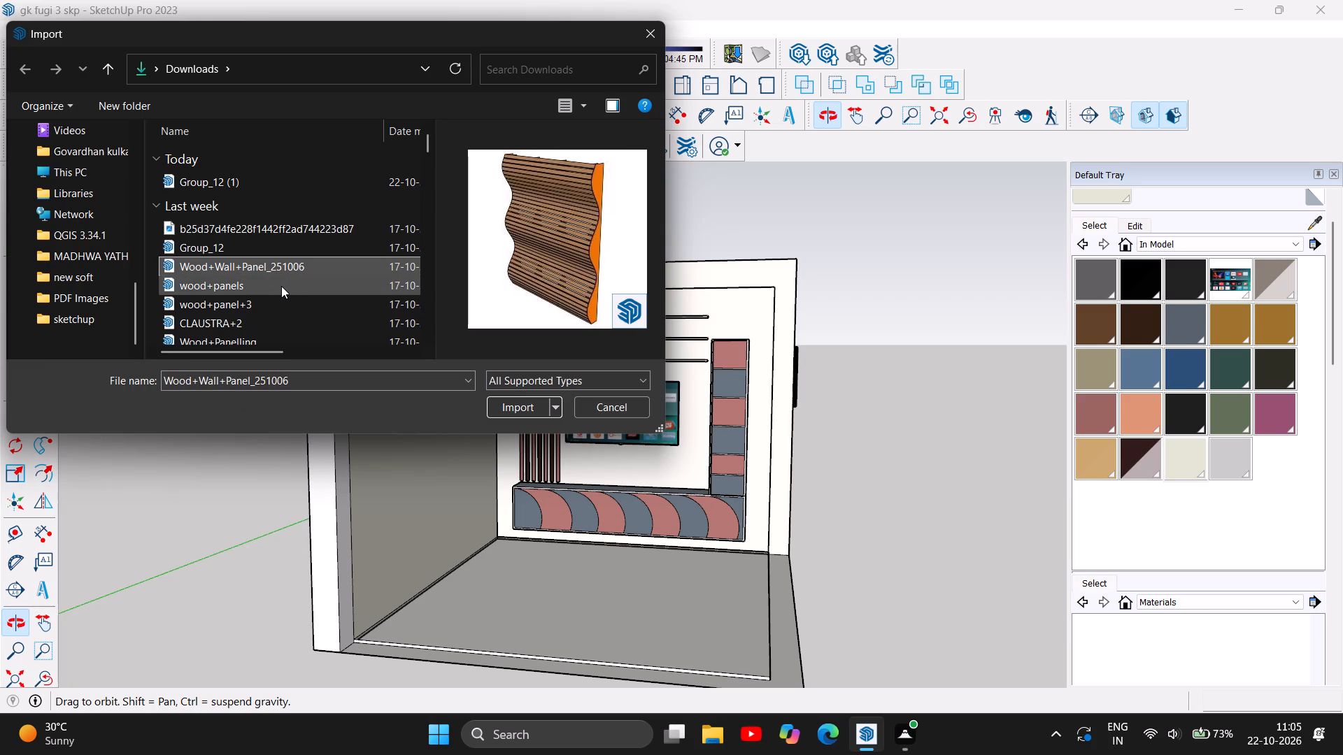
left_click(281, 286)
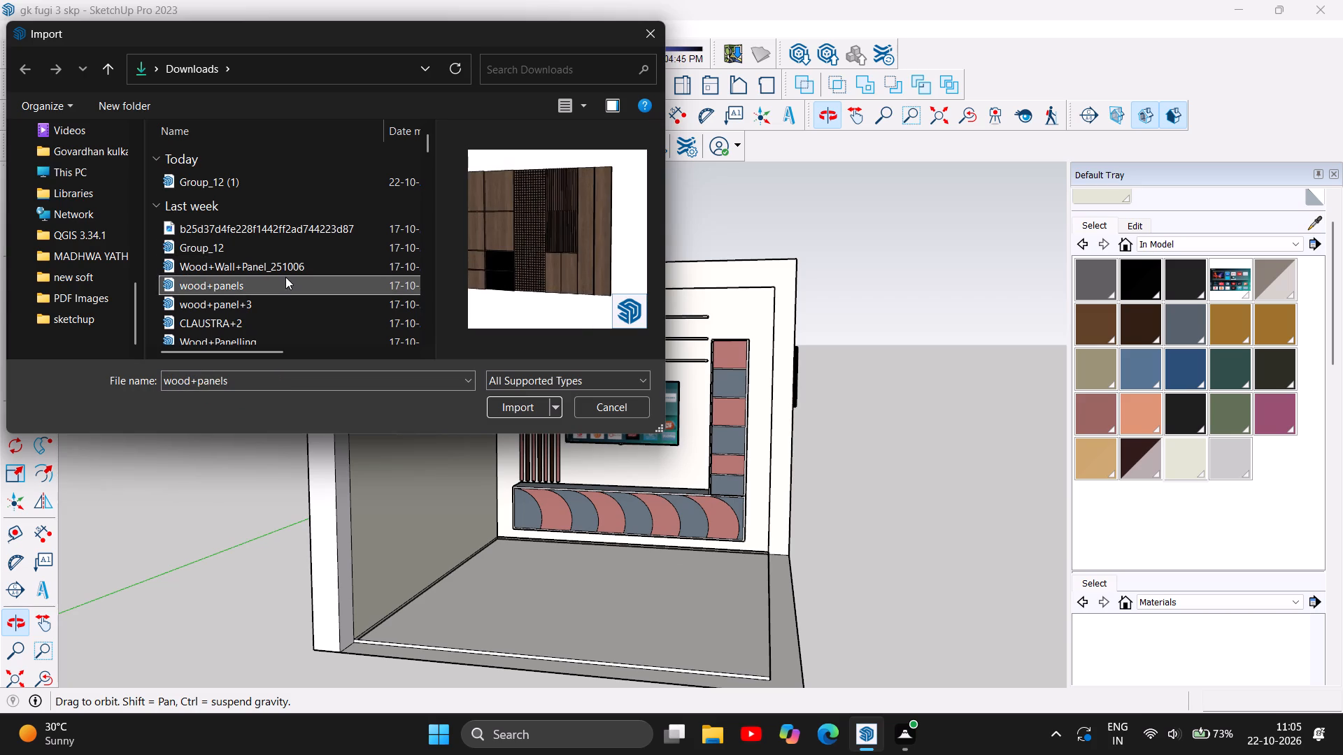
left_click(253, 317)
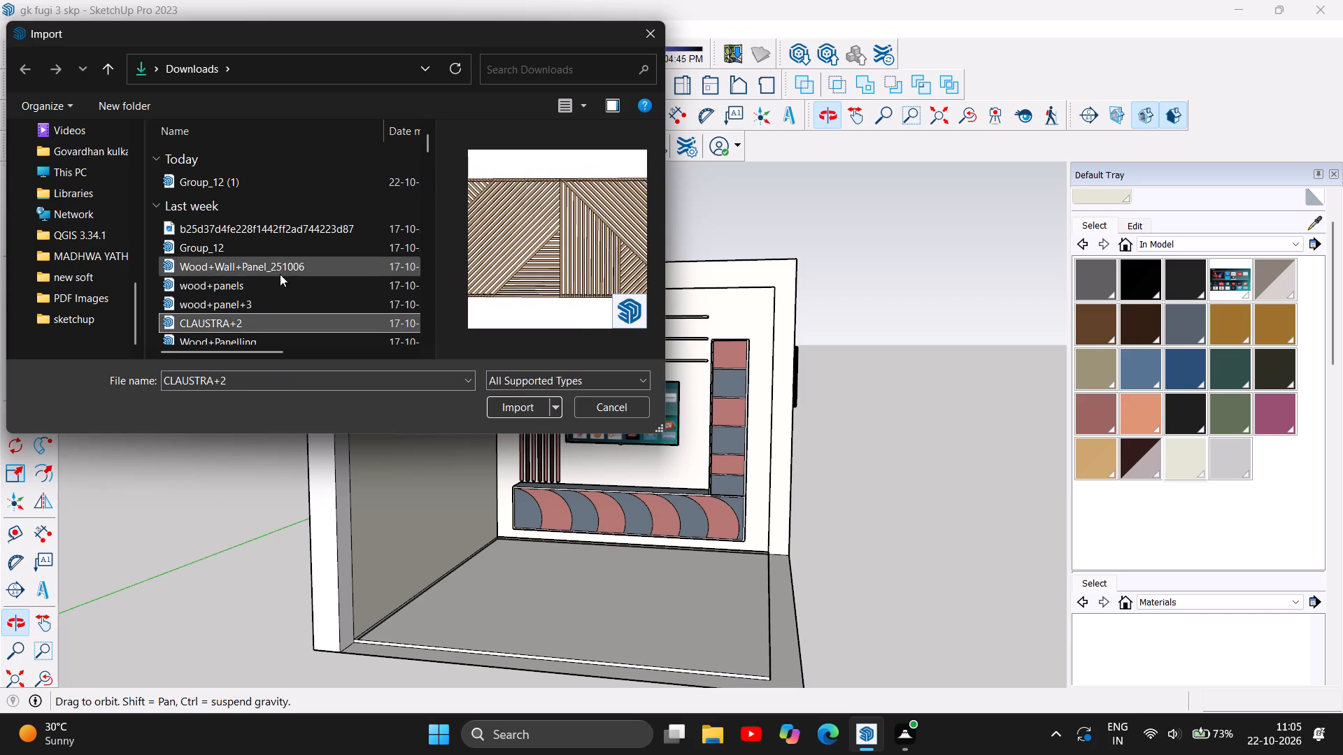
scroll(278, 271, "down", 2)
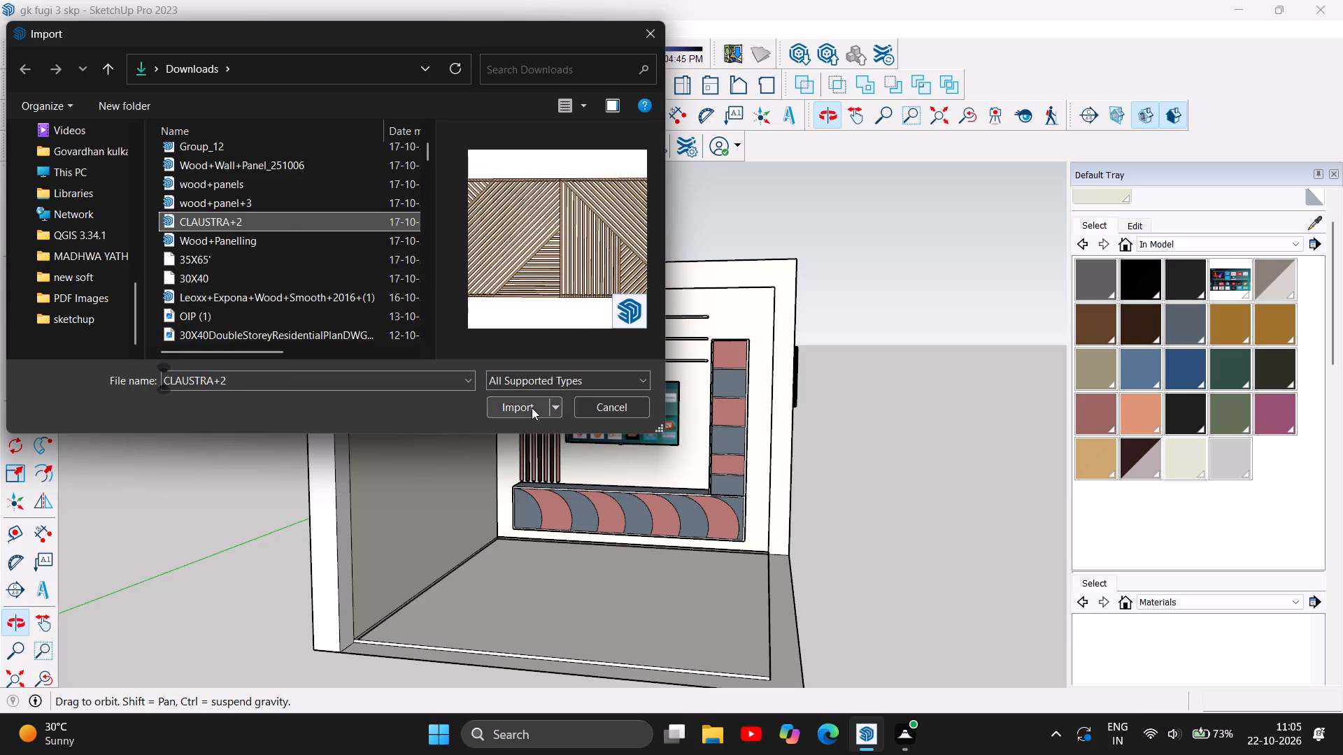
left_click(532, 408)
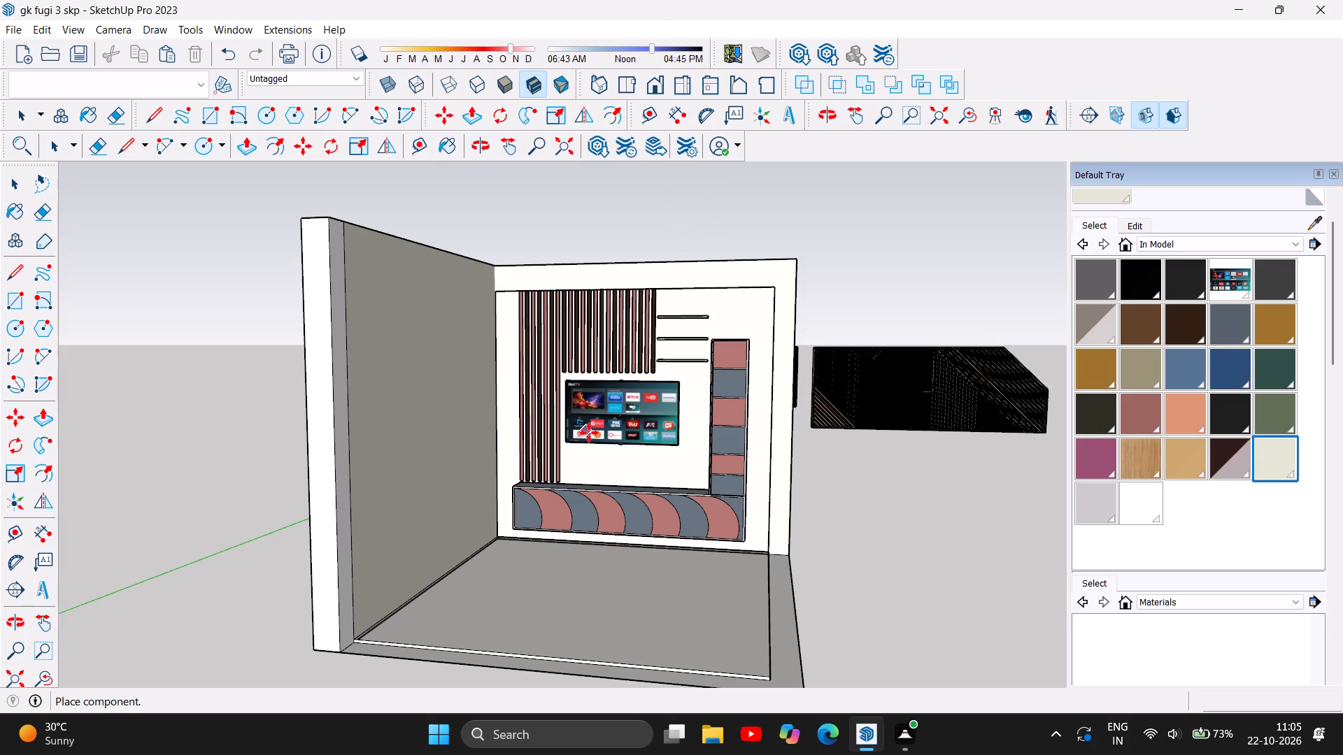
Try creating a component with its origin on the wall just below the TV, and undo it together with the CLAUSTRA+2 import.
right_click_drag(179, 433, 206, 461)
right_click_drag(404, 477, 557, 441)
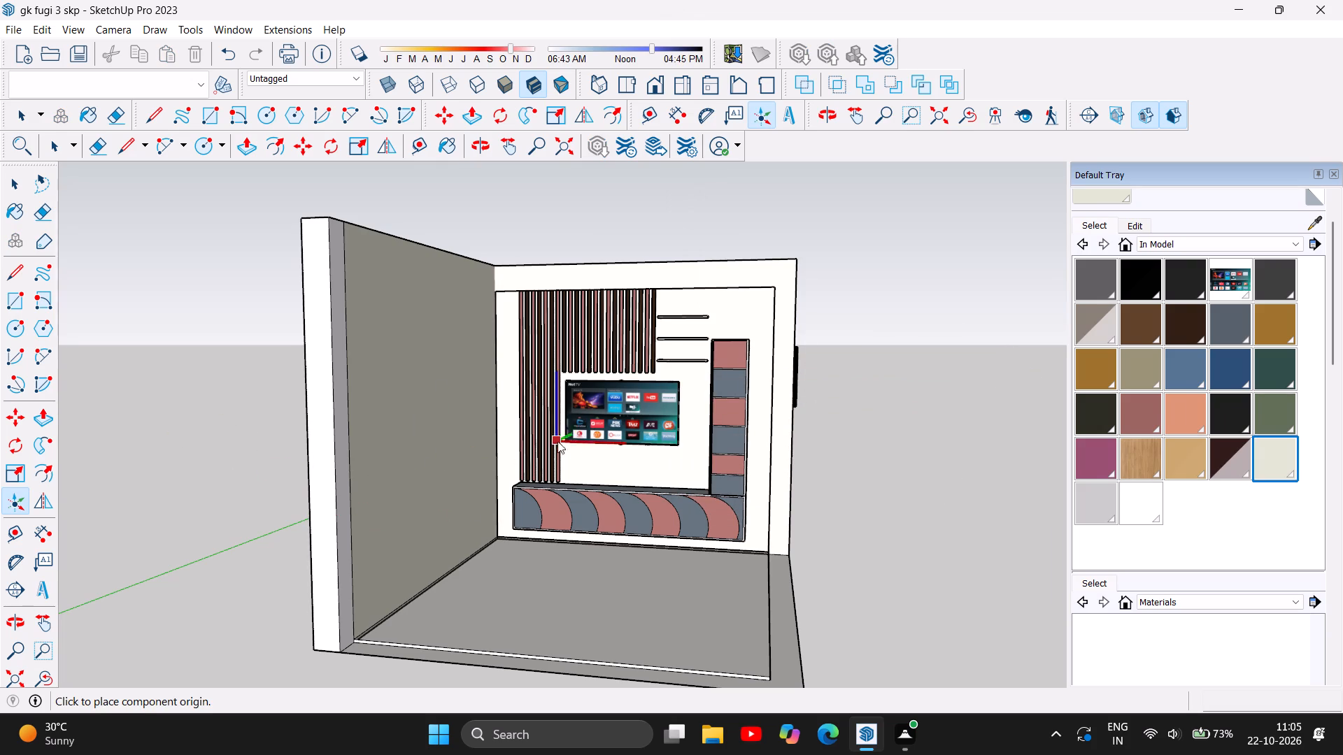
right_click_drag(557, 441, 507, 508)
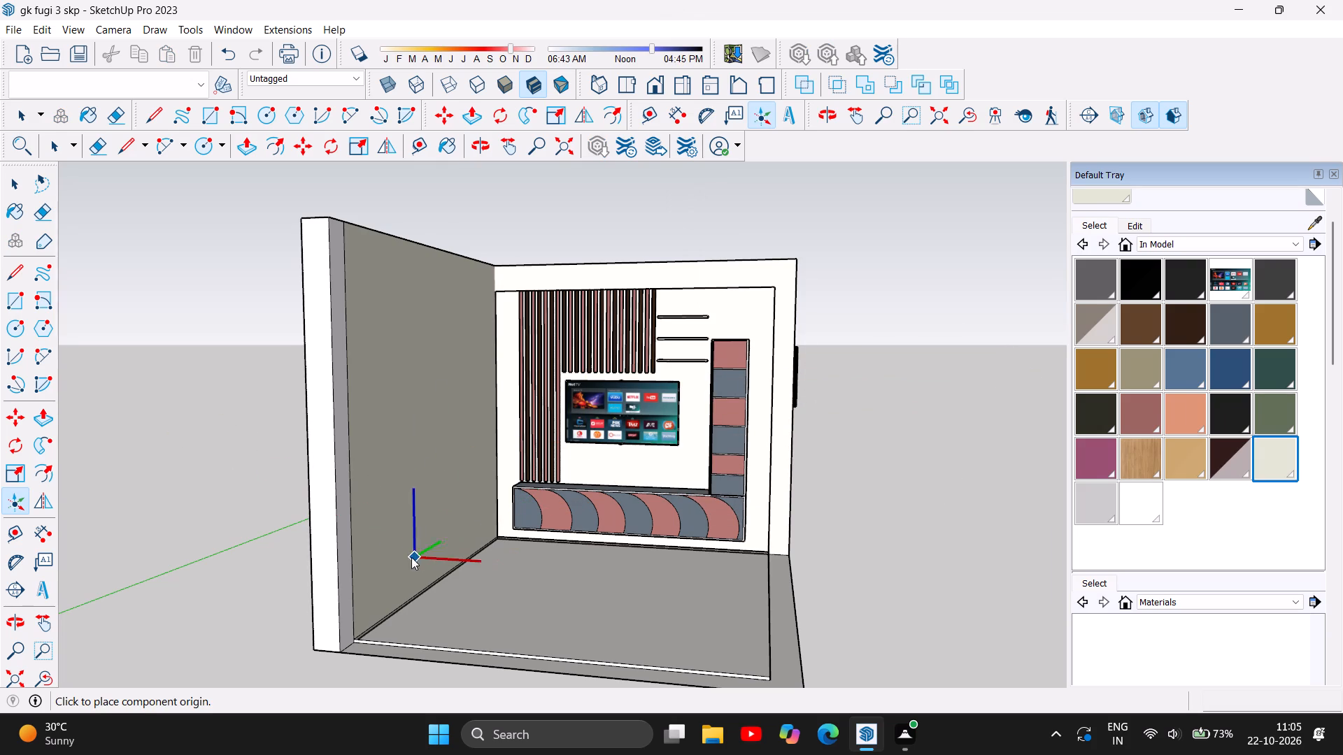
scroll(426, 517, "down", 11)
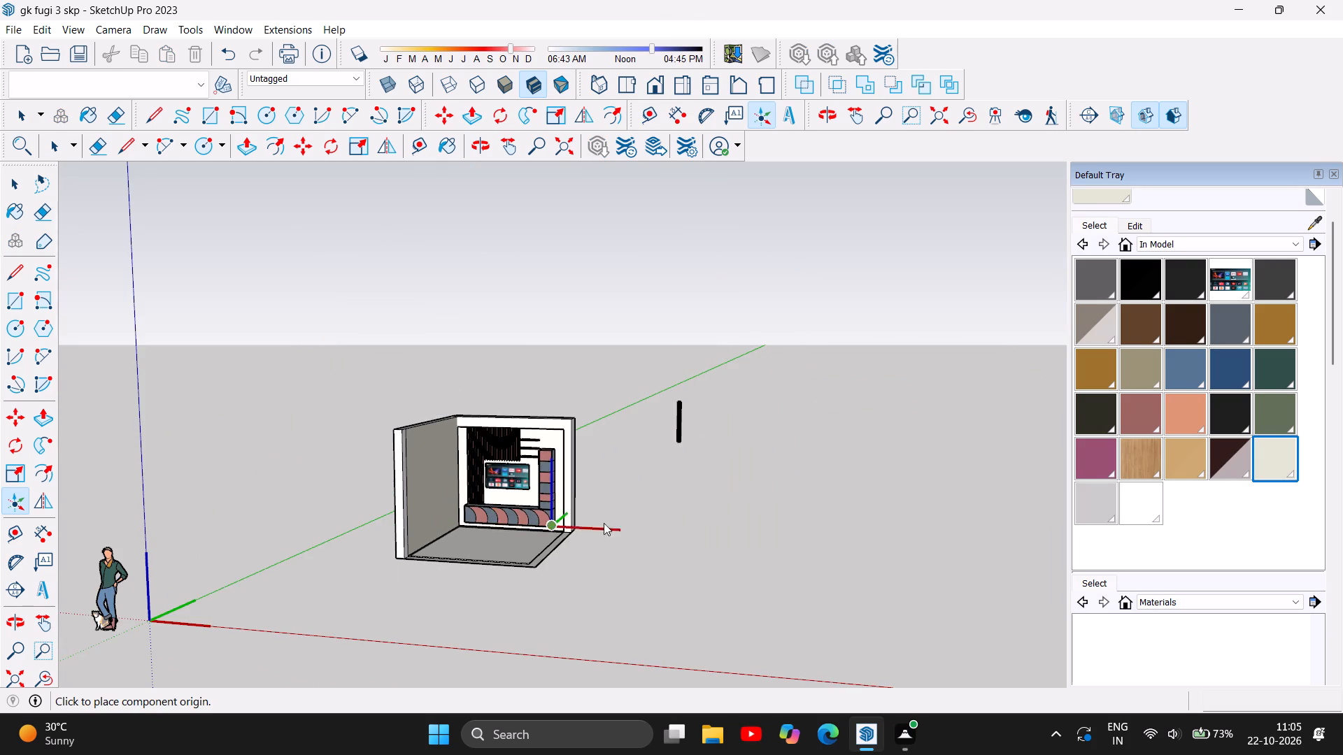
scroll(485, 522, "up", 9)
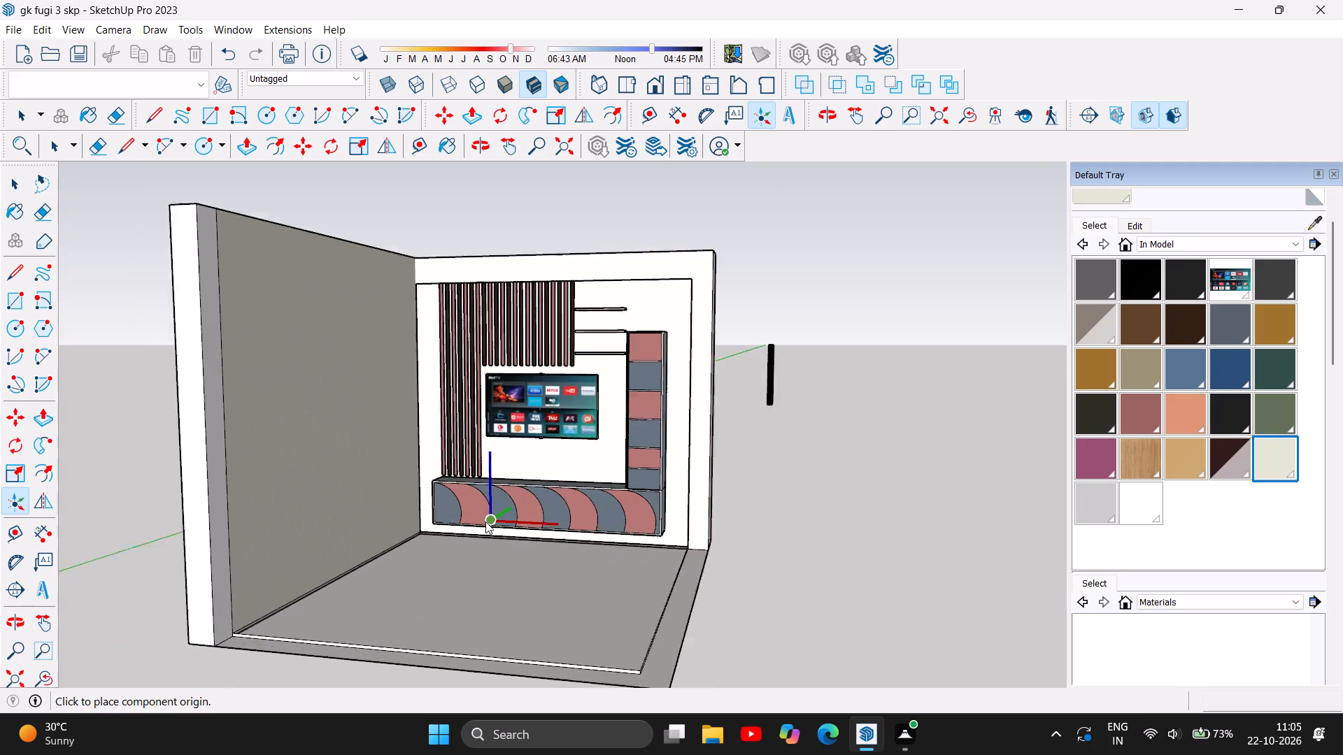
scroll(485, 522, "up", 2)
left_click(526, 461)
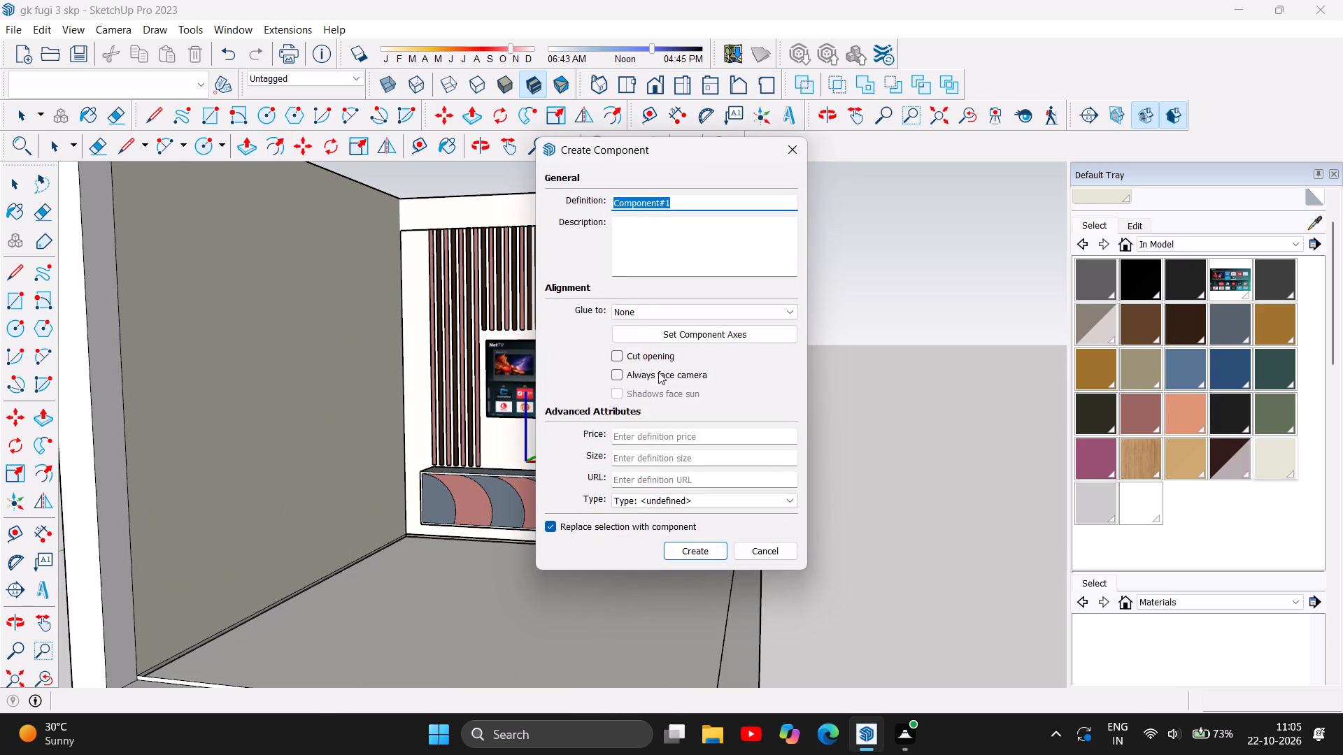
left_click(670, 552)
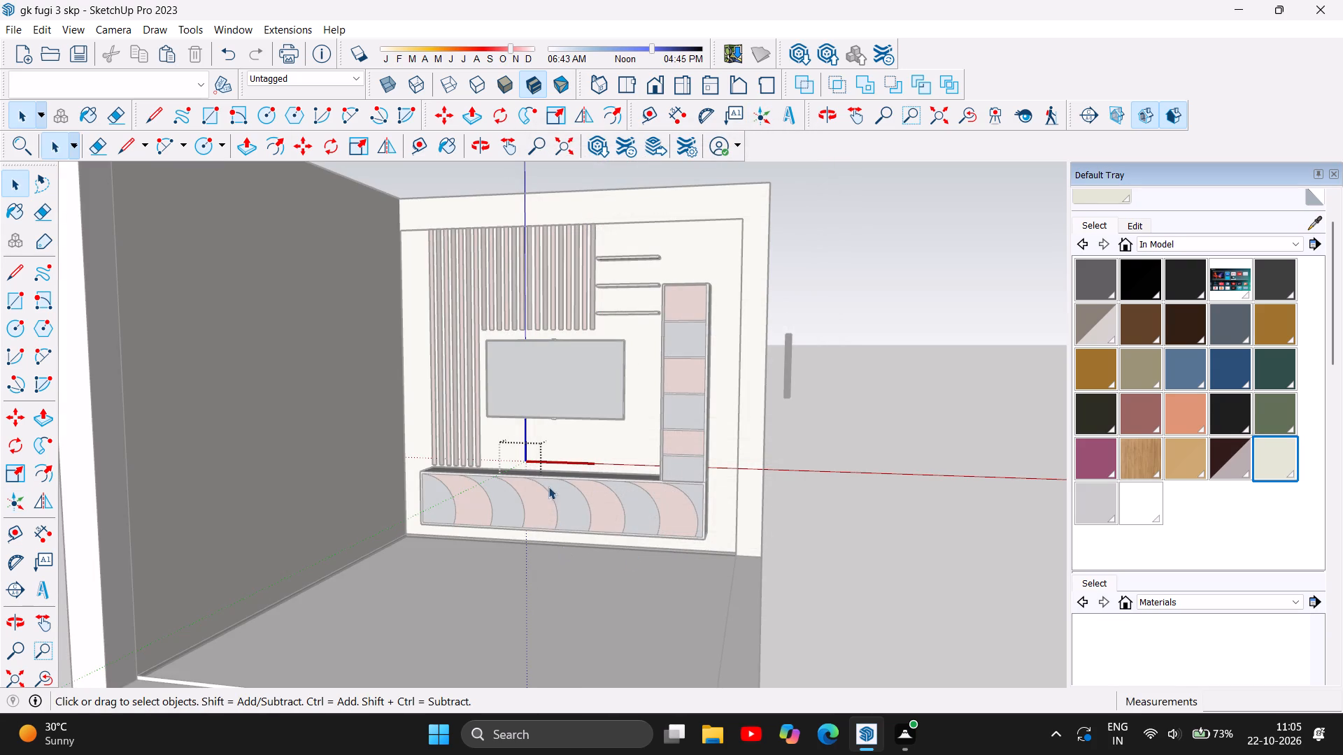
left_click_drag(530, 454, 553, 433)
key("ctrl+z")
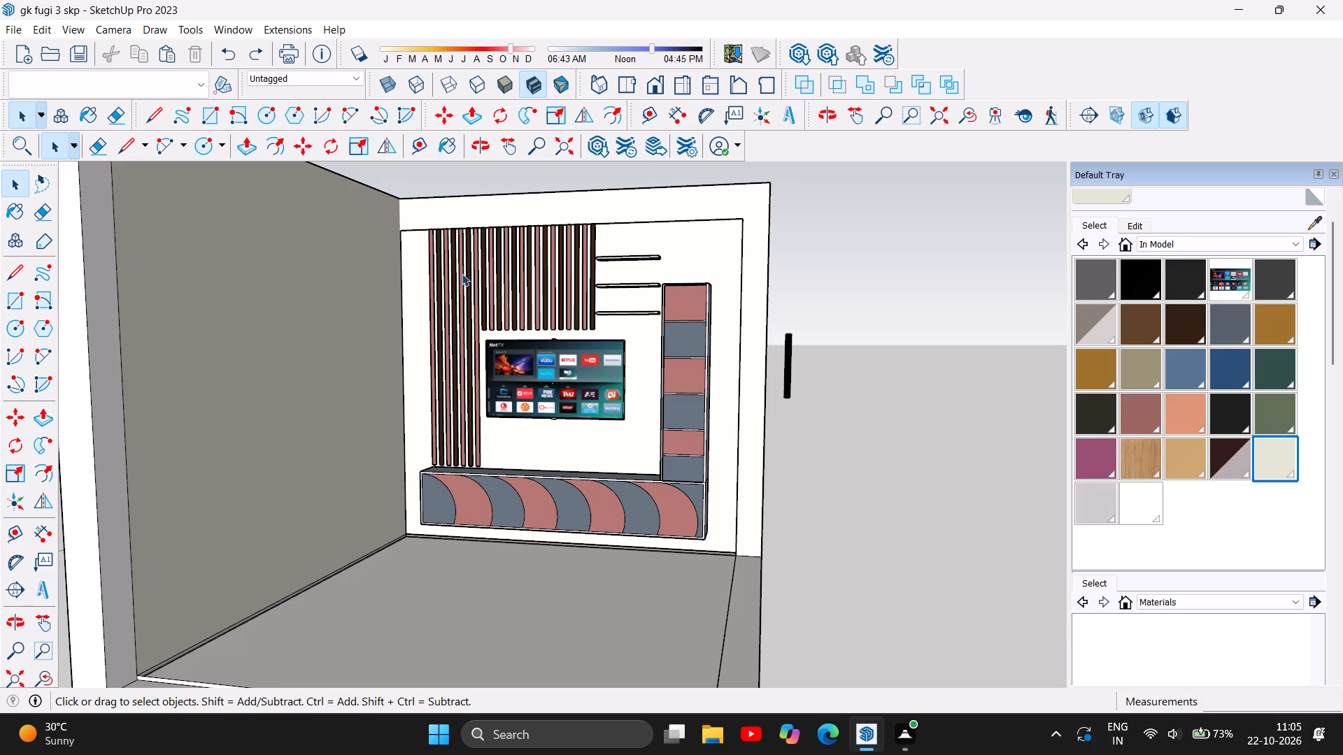
Import the Leoxx+Expona+Wood+Smooth+2016+(1) sample board from Downloads and place it on the ground beside the room.
left_click(24, 24)
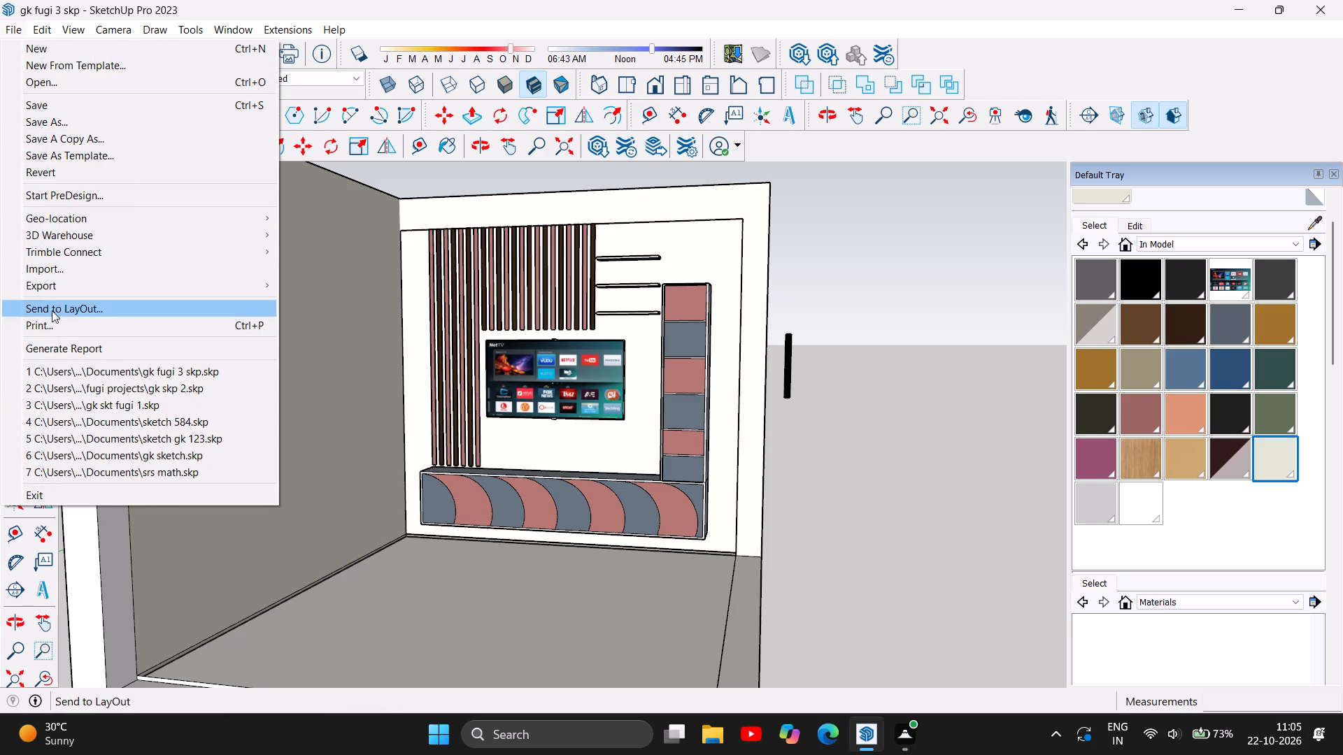
double_click(63, 273)
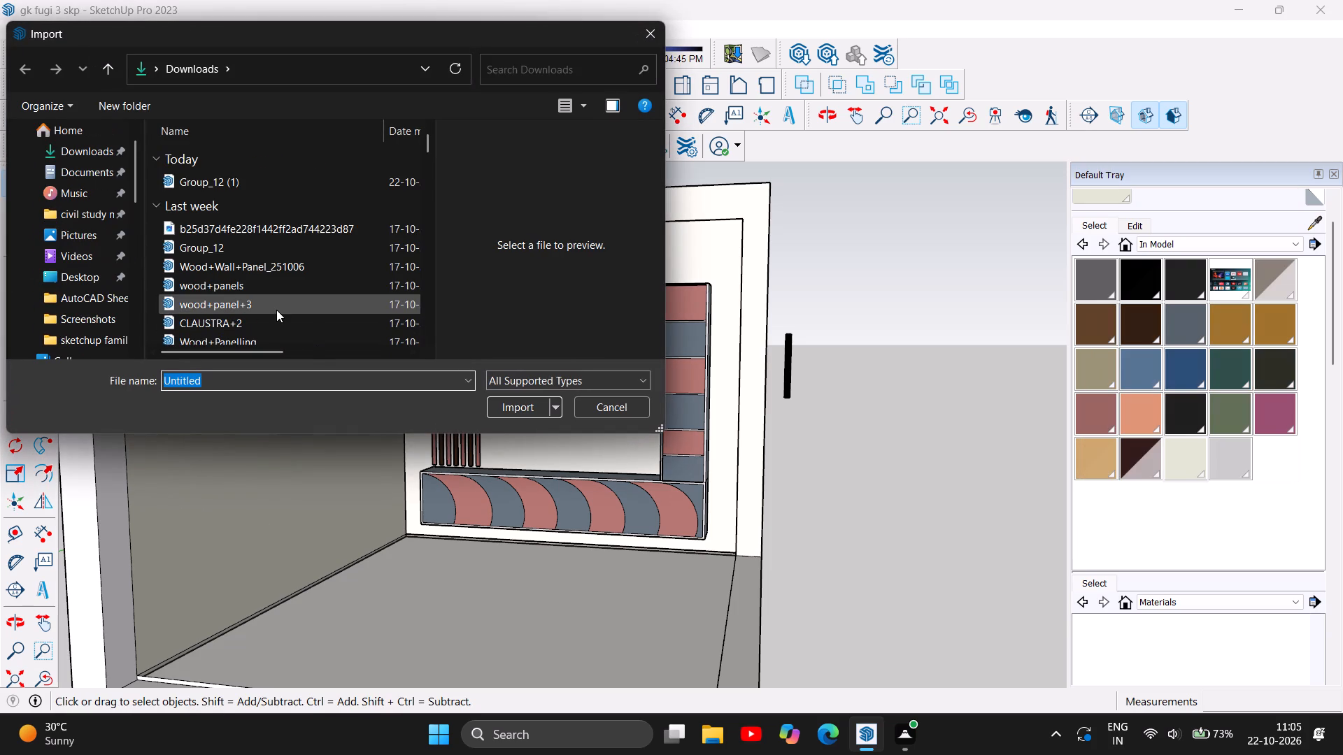
left_click(276, 308)
left_click(262, 331)
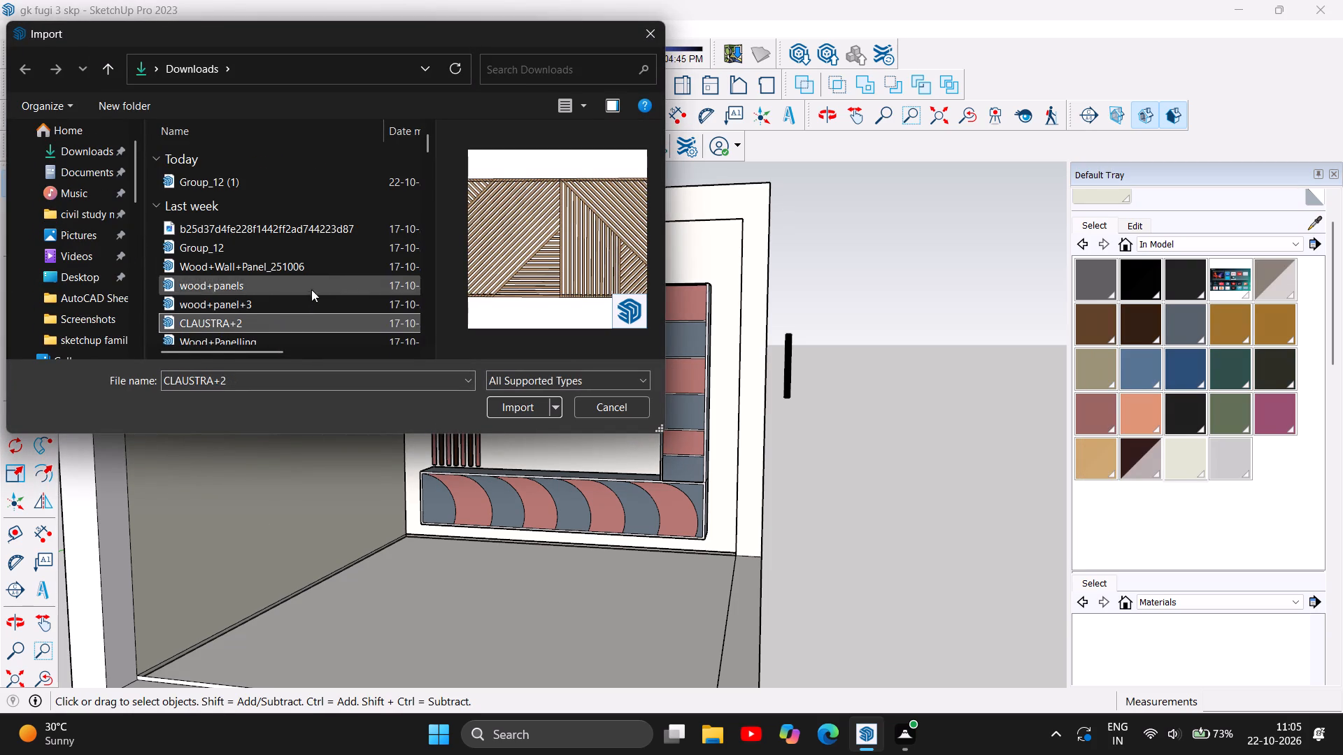
scroll(313, 271, "down", 2)
left_click(272, 245)
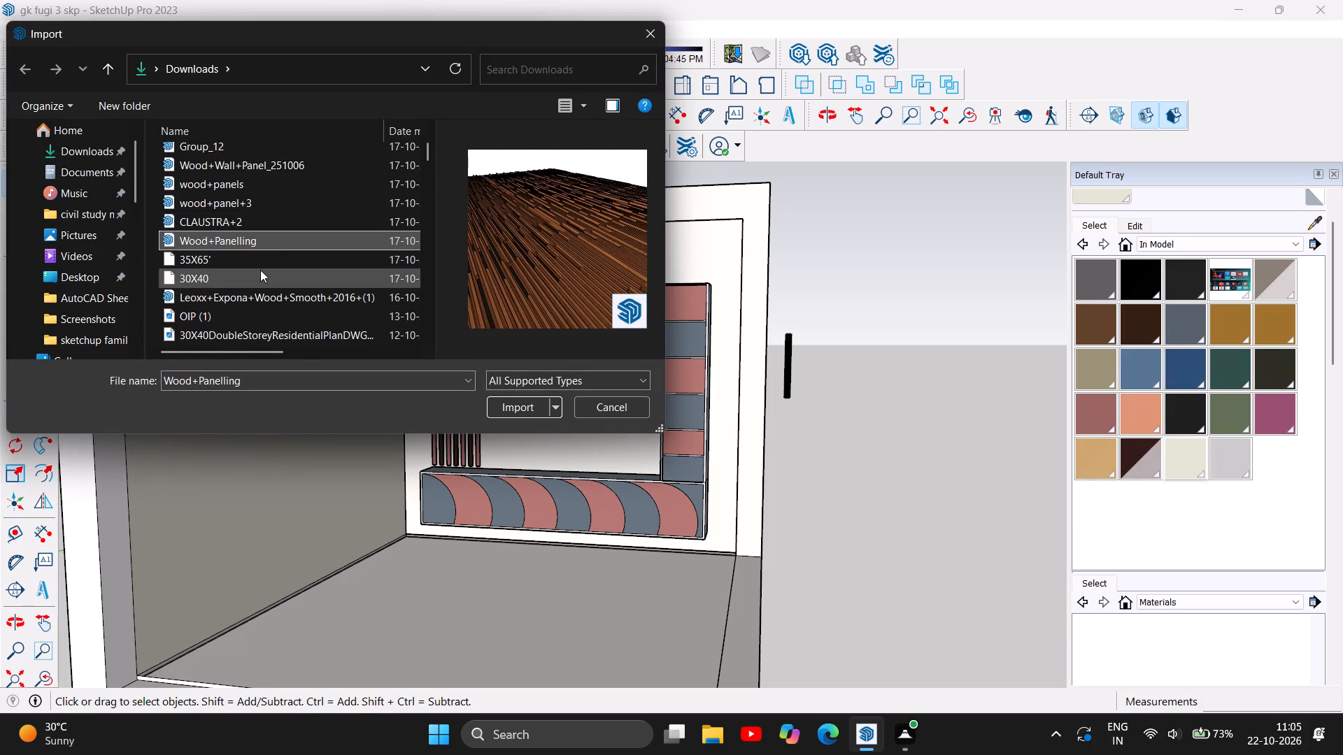
left_click(264, 256)
left_click(259, 269)
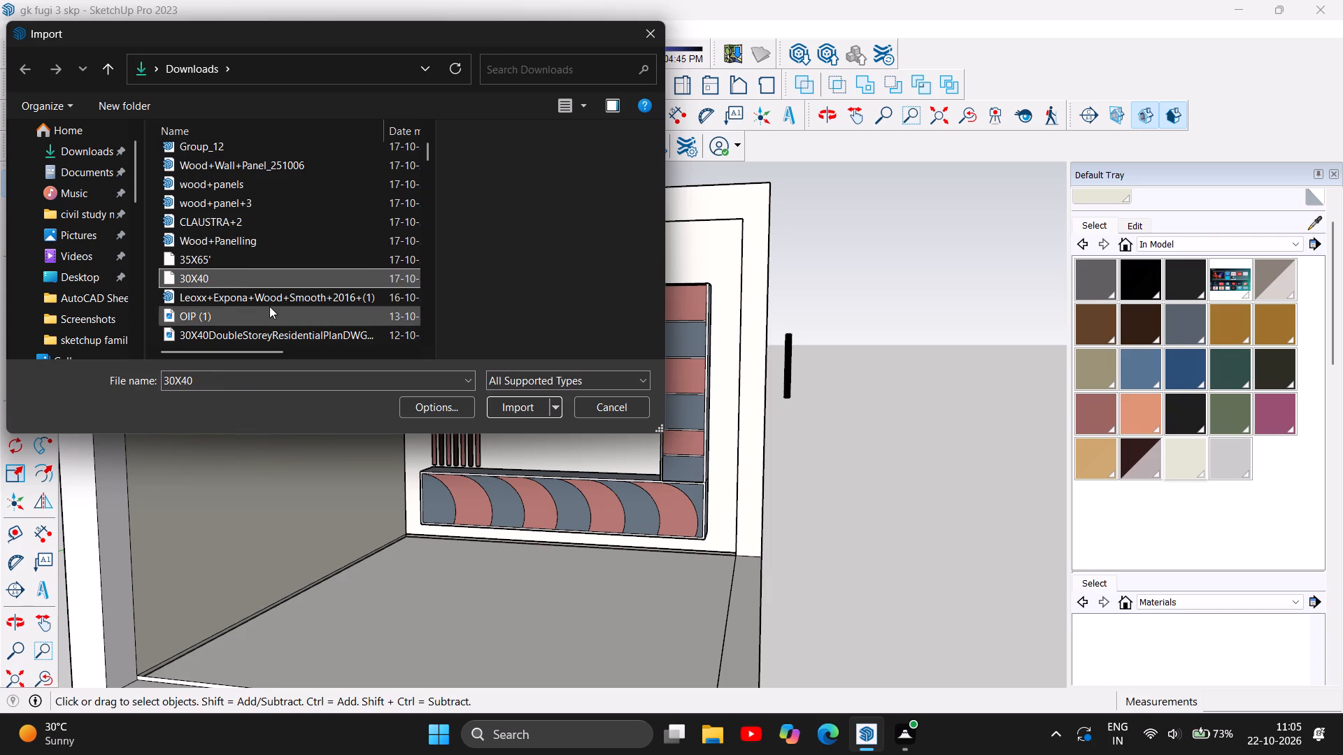
double_click(277, 303)
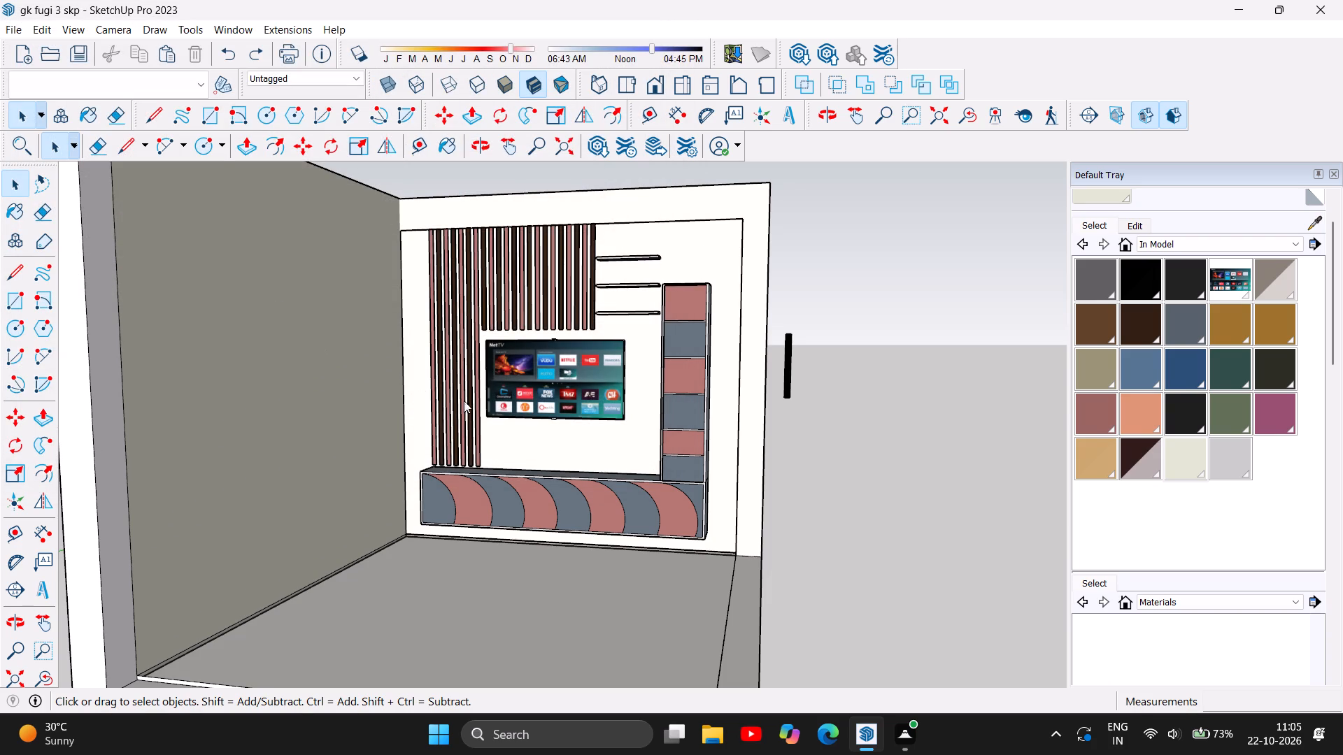
scroll(519, 488, "down", 2)
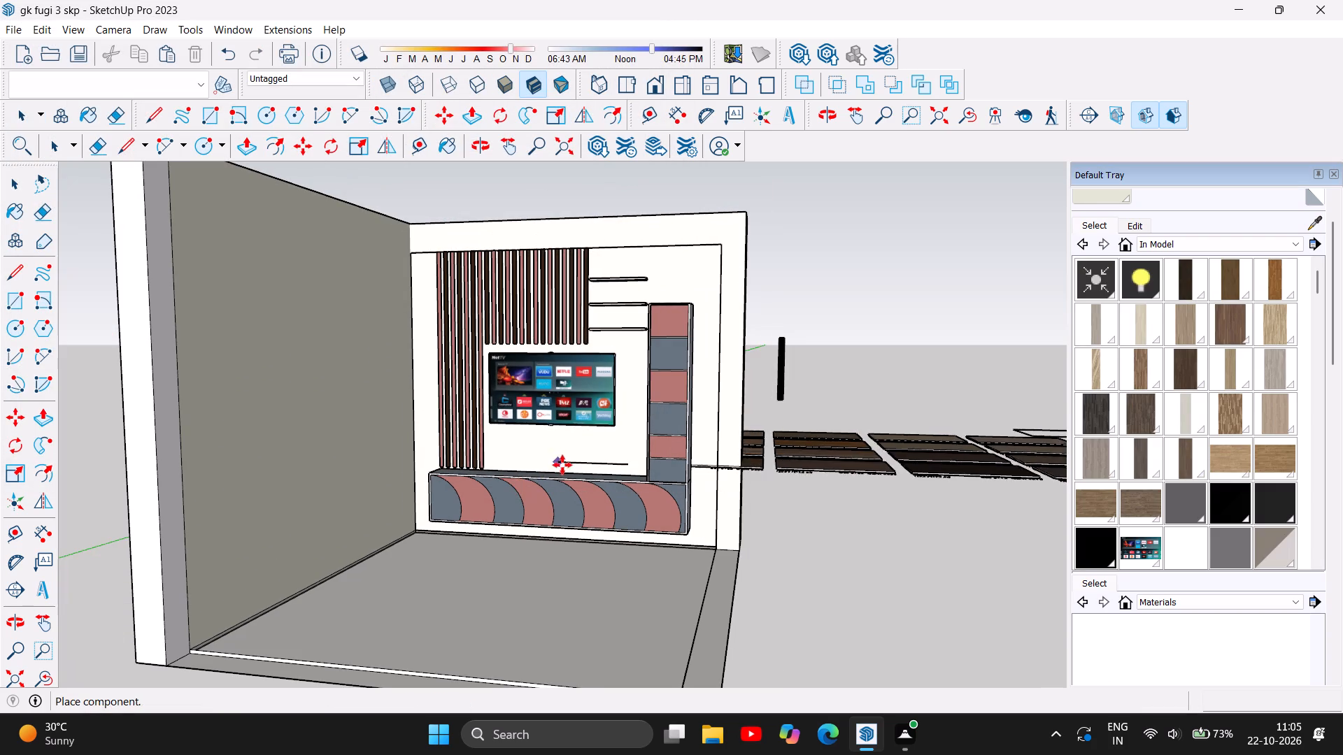
scroll(633, 603, "down", 6)
scroll(443, 578, "down", 4)
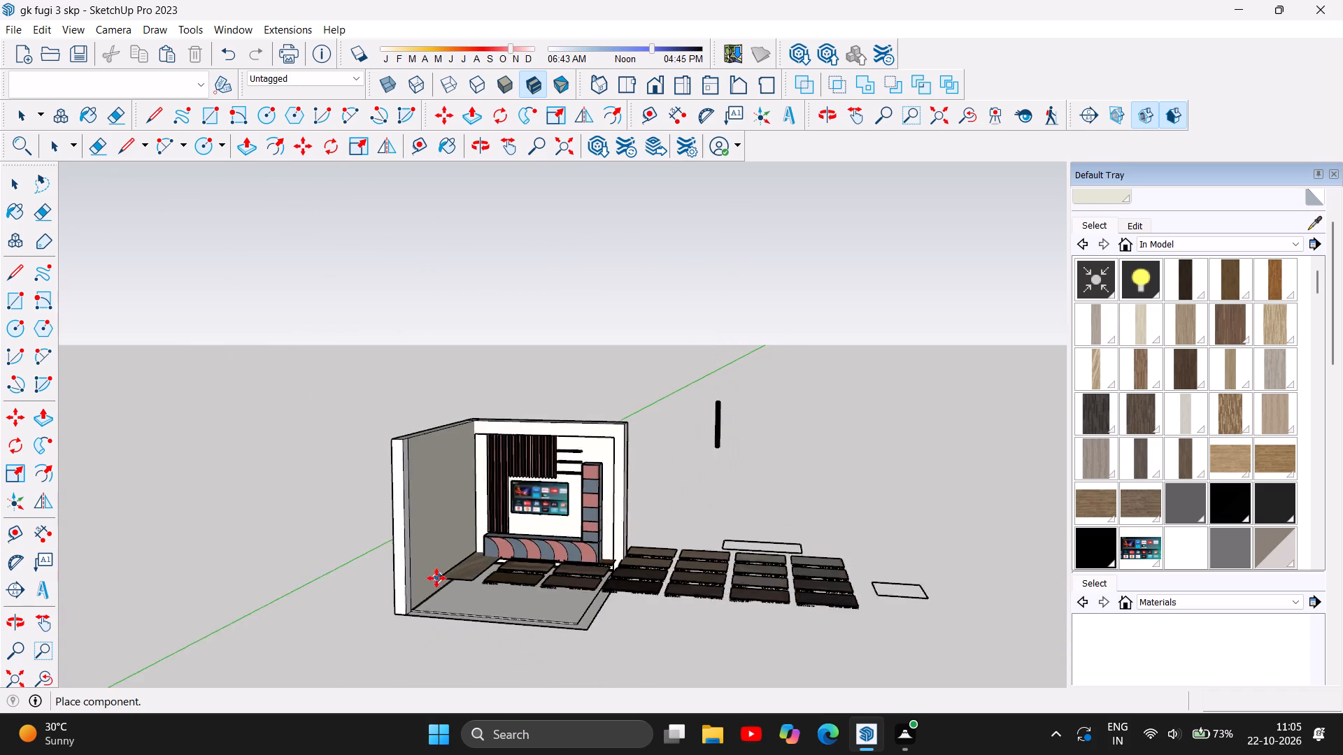
scroll(436, 578, "down", 2)
left_click(734, 544)
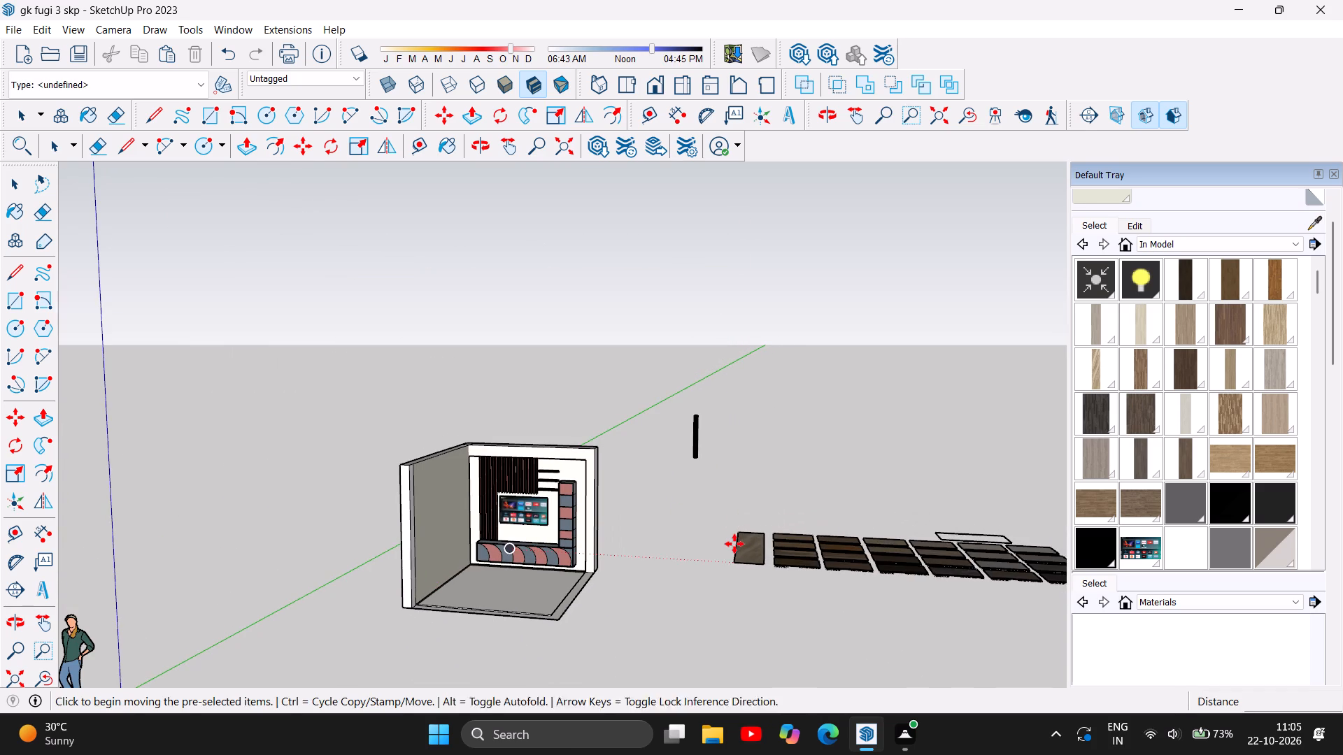
Examine the imported board's wood samples and their labels up close from above.
left_click(478, 146)
left_click_drag(754, 429, 751, 661)
left_click_drag(860, 540, 861, 652)
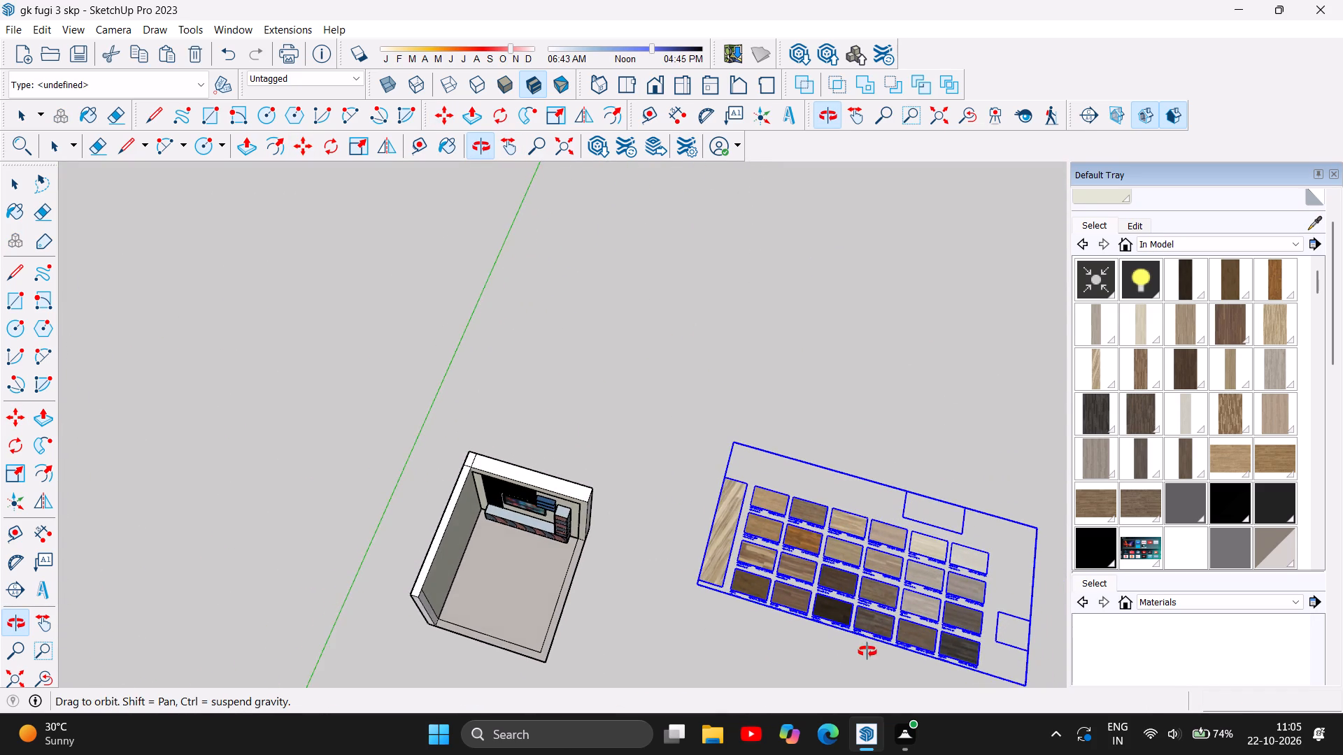
scroll(877, 653, "up", 16)
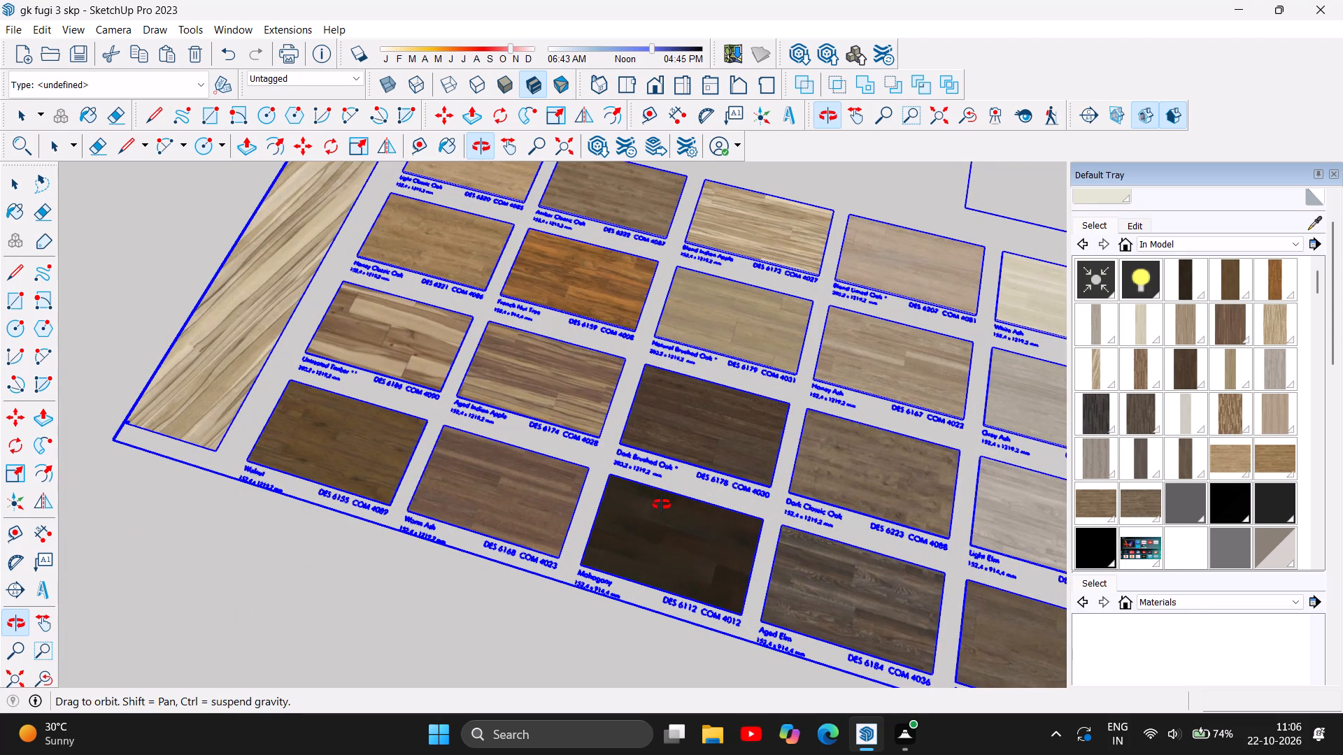
left_click_drag(740, 455, 865, 590)
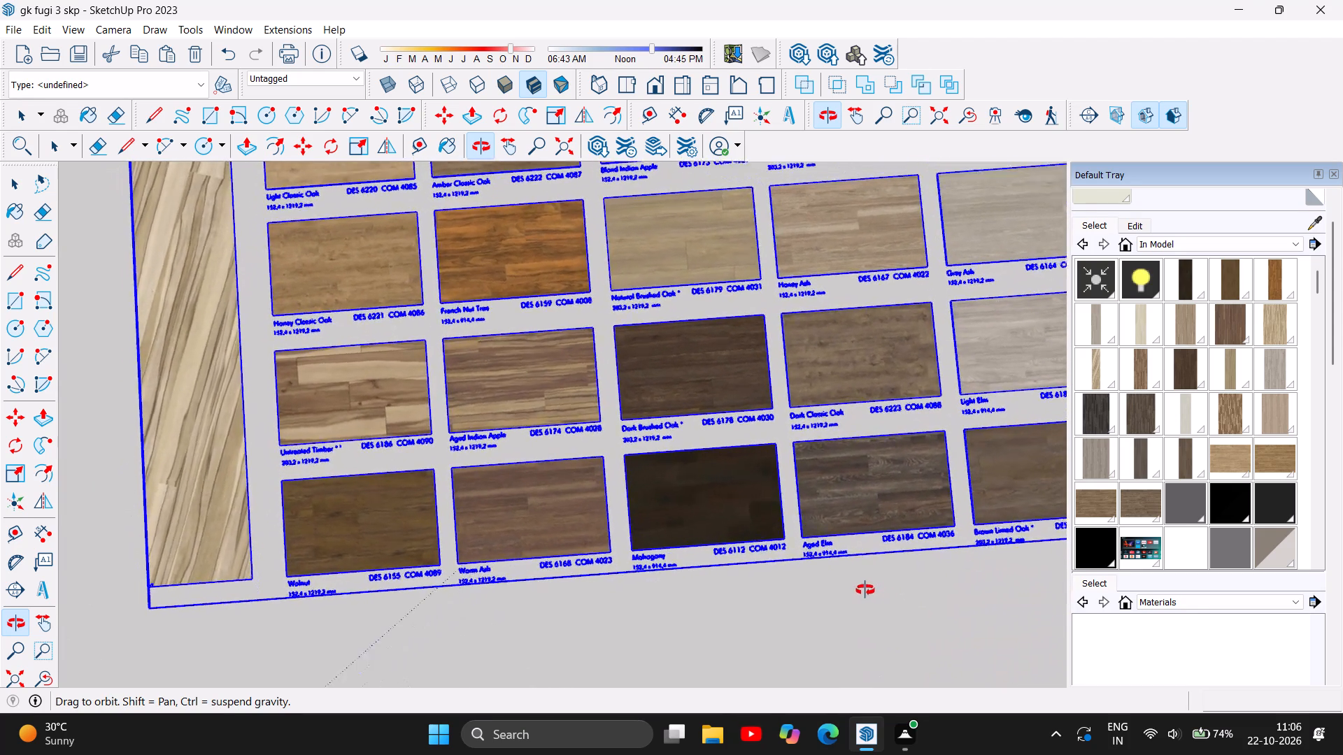
left_click_drag(865, 590, 849, 597)
scroll(701, 569, "down", 5)
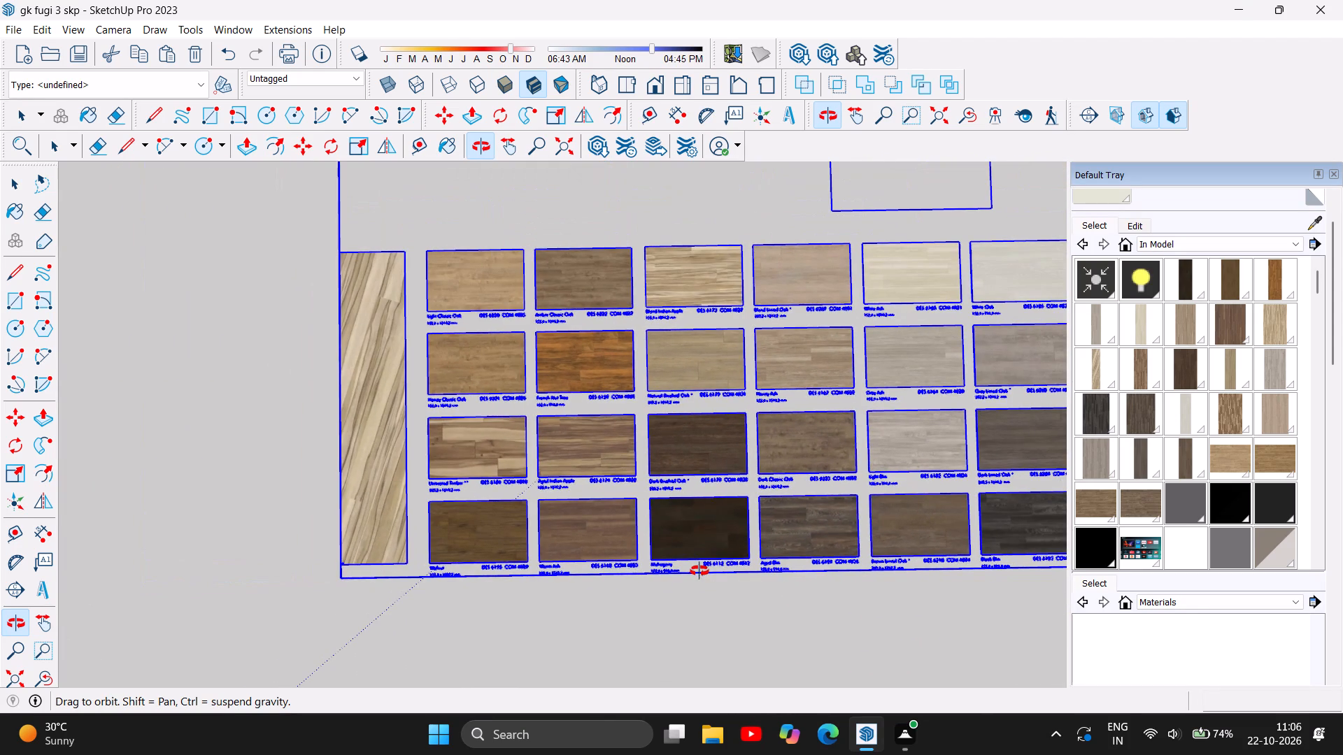
right_click(710, 520)
left_click(698, 505)
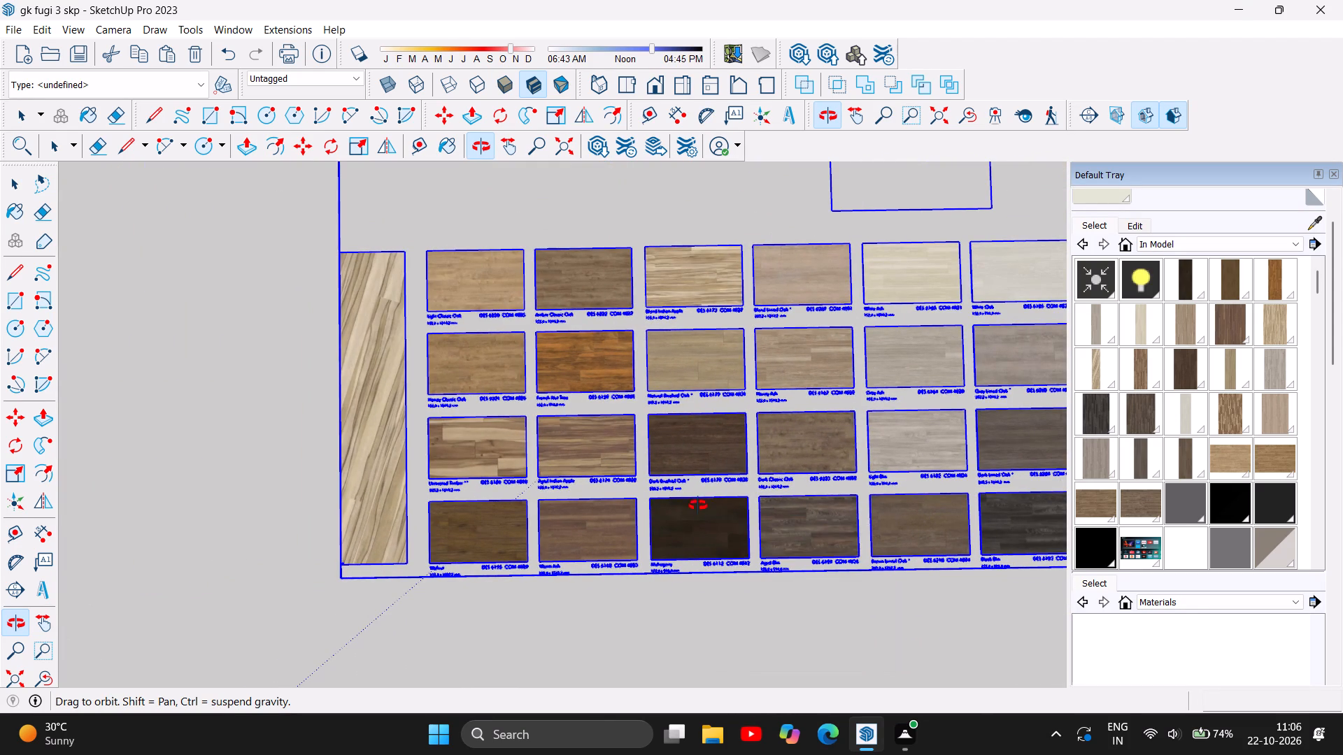
right_click(698, 505)
double_click(693, 498)
right_click(692, 498)
right_click(692, 498)
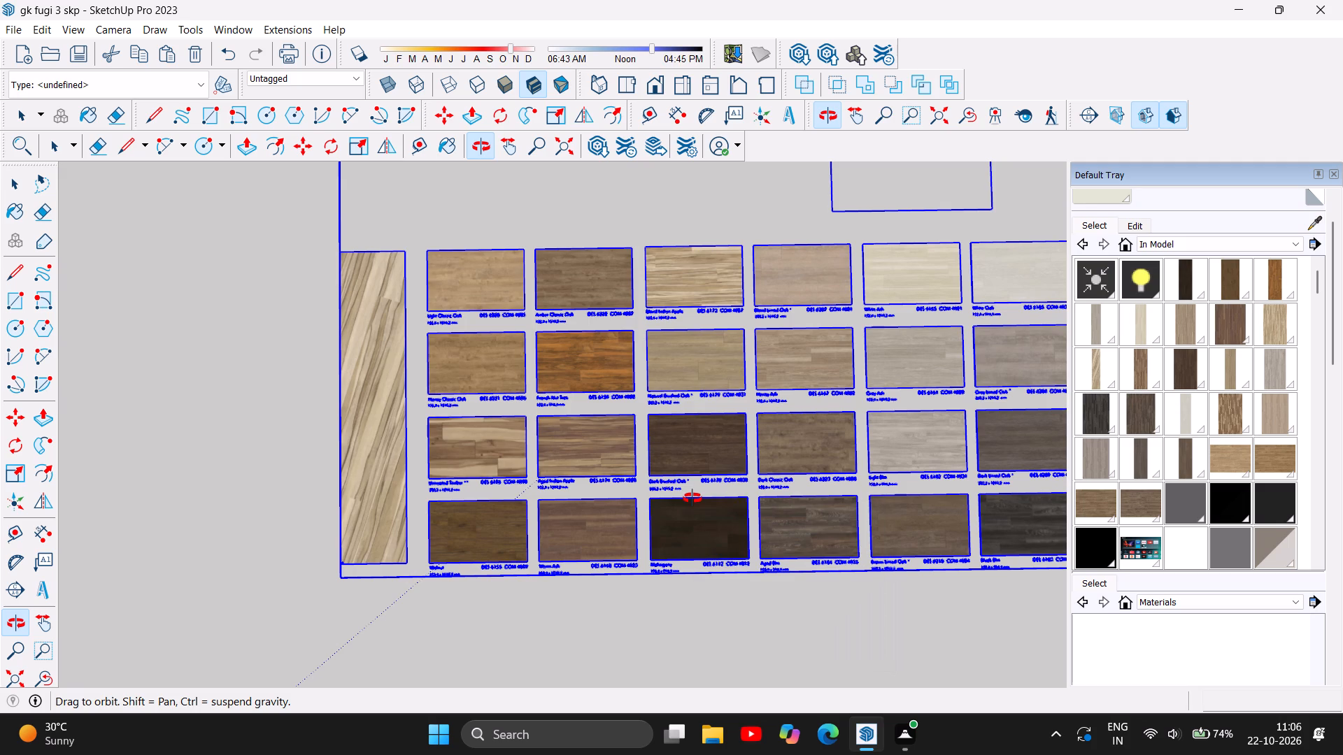
Open the imported wood sample board group for editing.
left_click(15, 180)
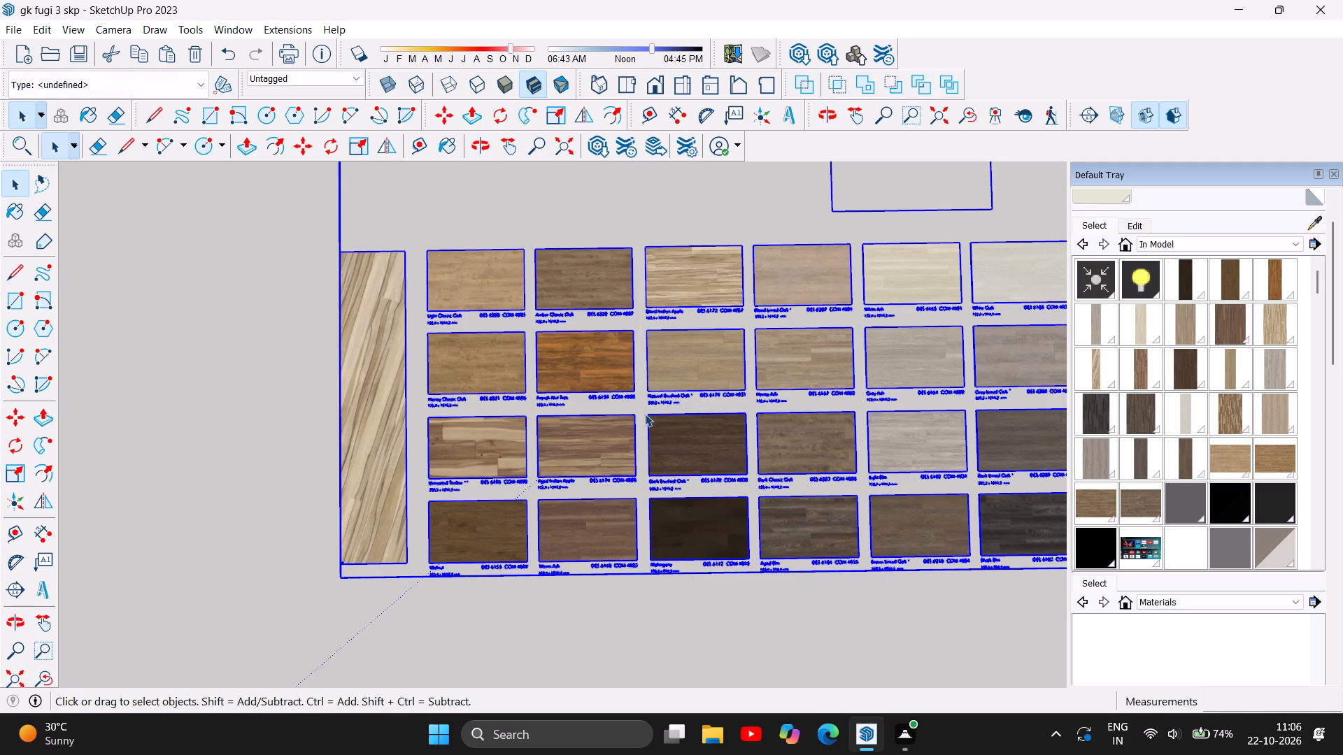
left_click(645, 414)
right_click(633, 405)
left_click(573, 433)
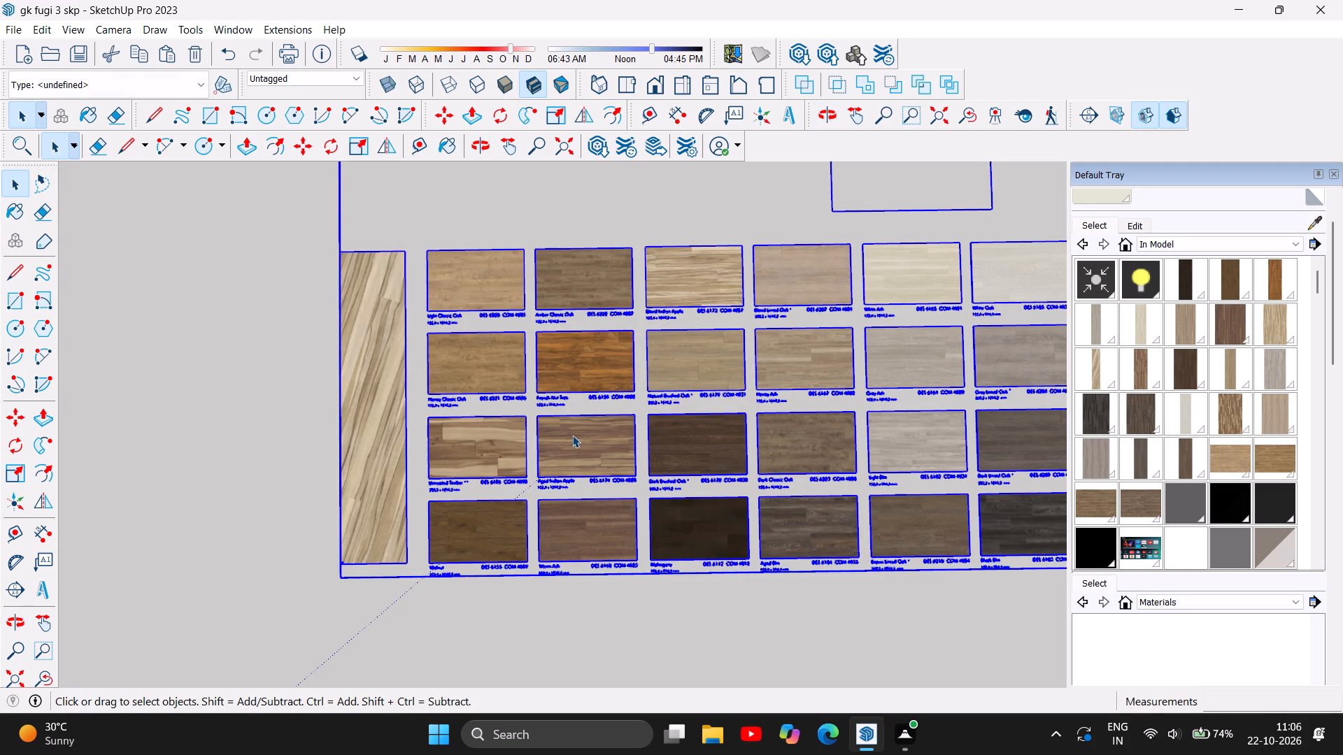
right_click(572, 435)
left_click(674, 129)
Examine the individual wood swatches and their labels up close inside the board, from Light Classic Oak to Black Elm and French Nut Tree.
left_click(492, 297)
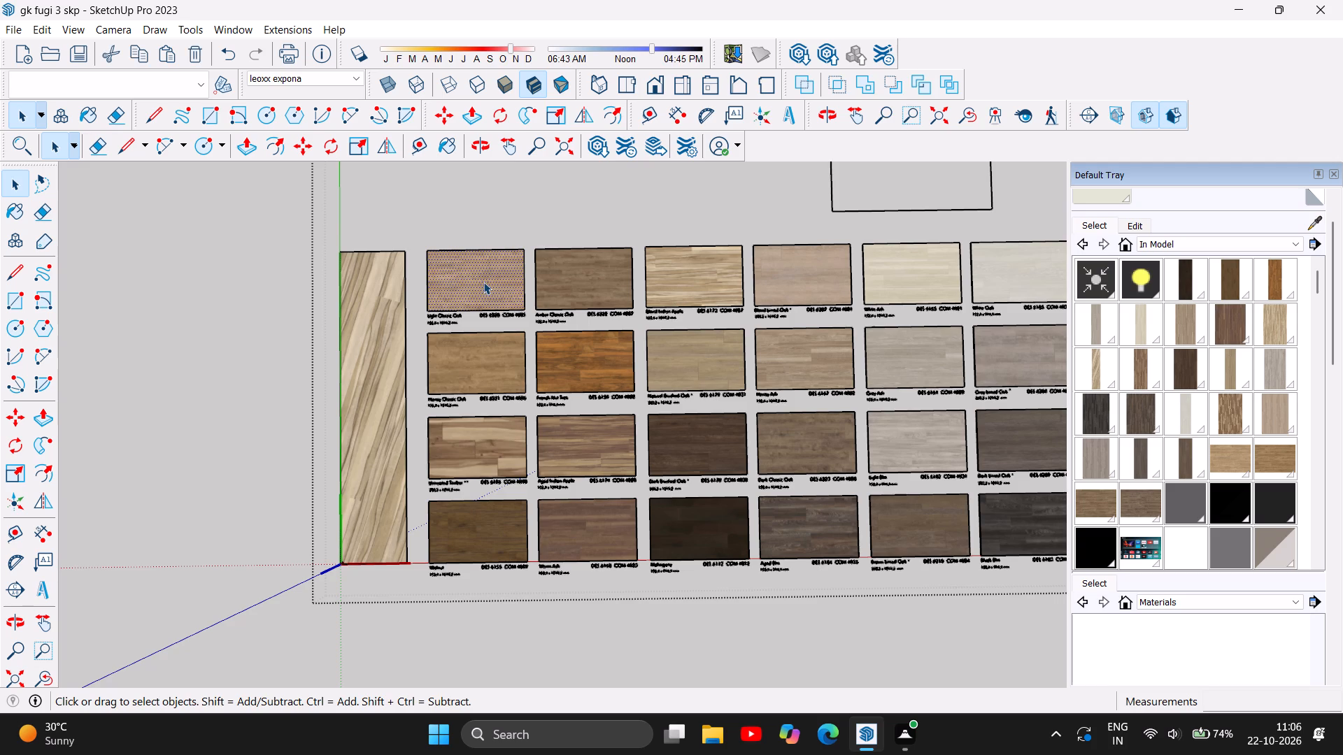
scroll(483, 282, "up", 14)
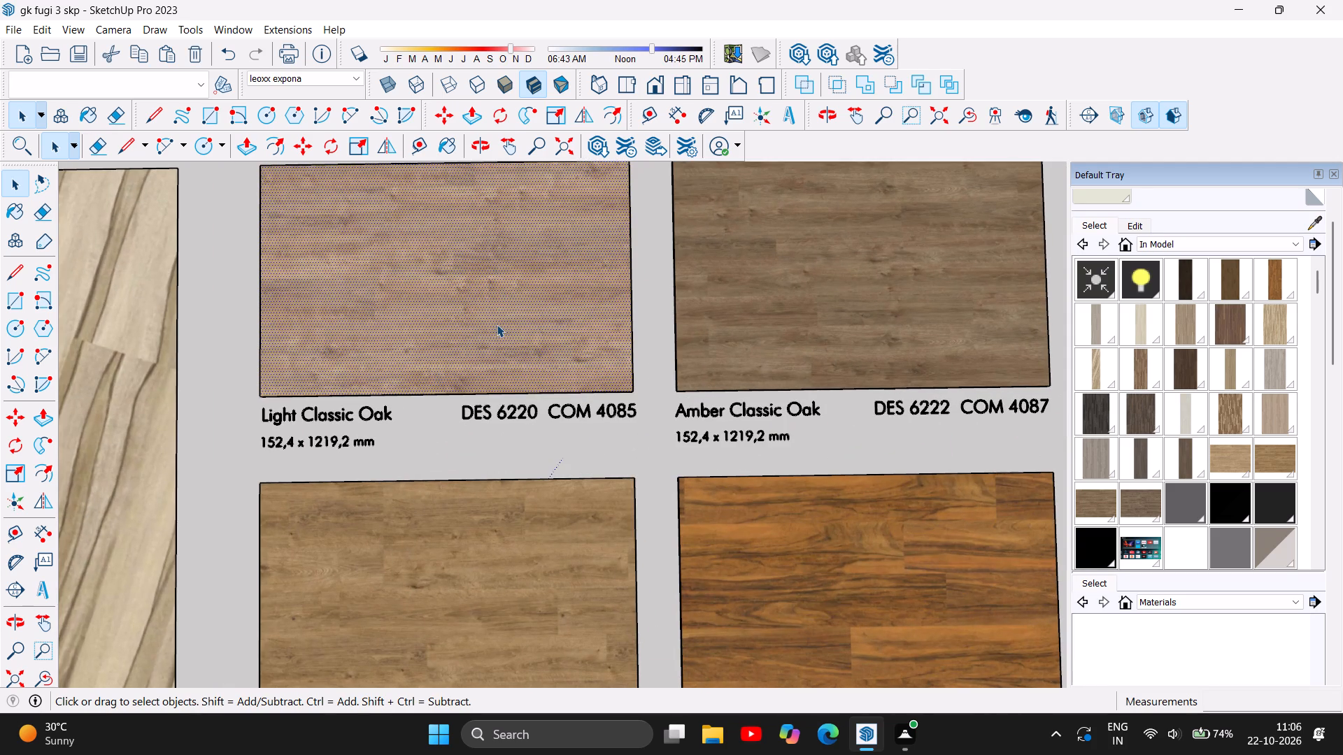
scroll(430, 273, "down", 18)
scroll(430, 273, "down", 3)
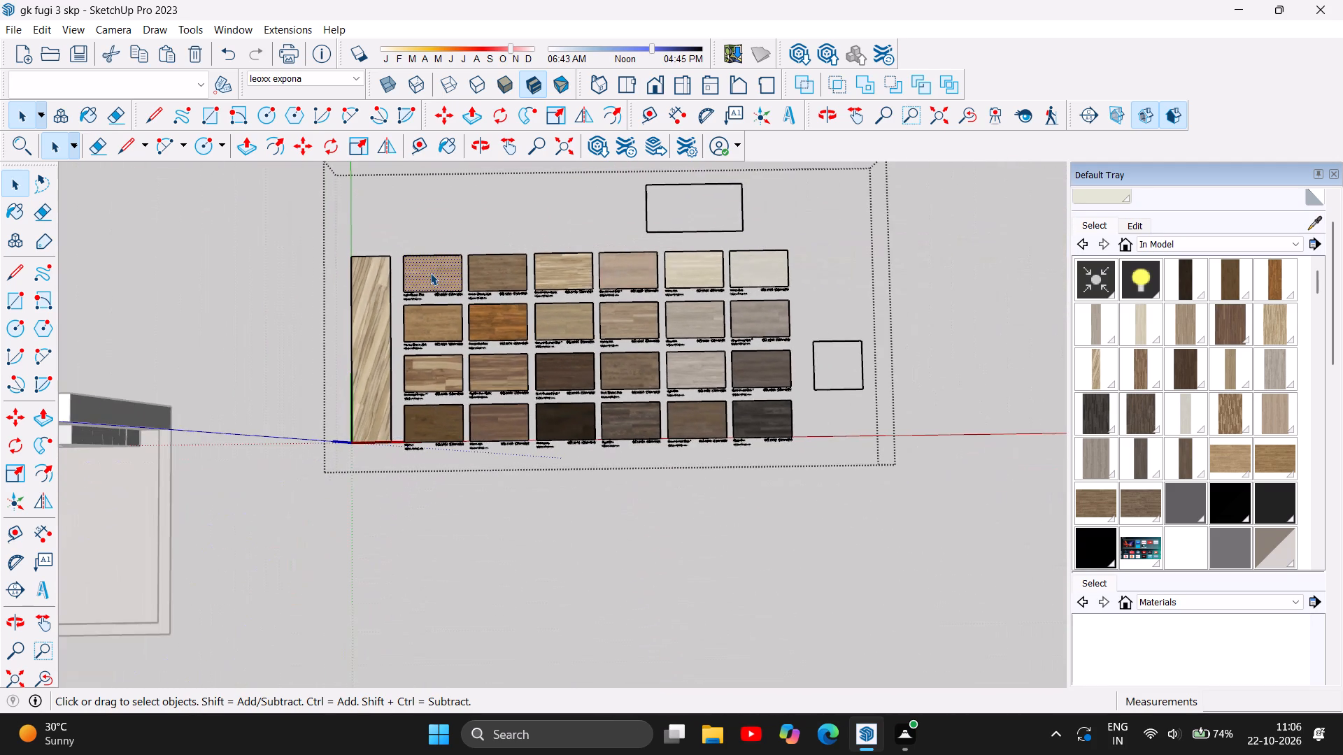
scroll(690, 427, "up", 6)
scroll(823, 411, "up", 10)
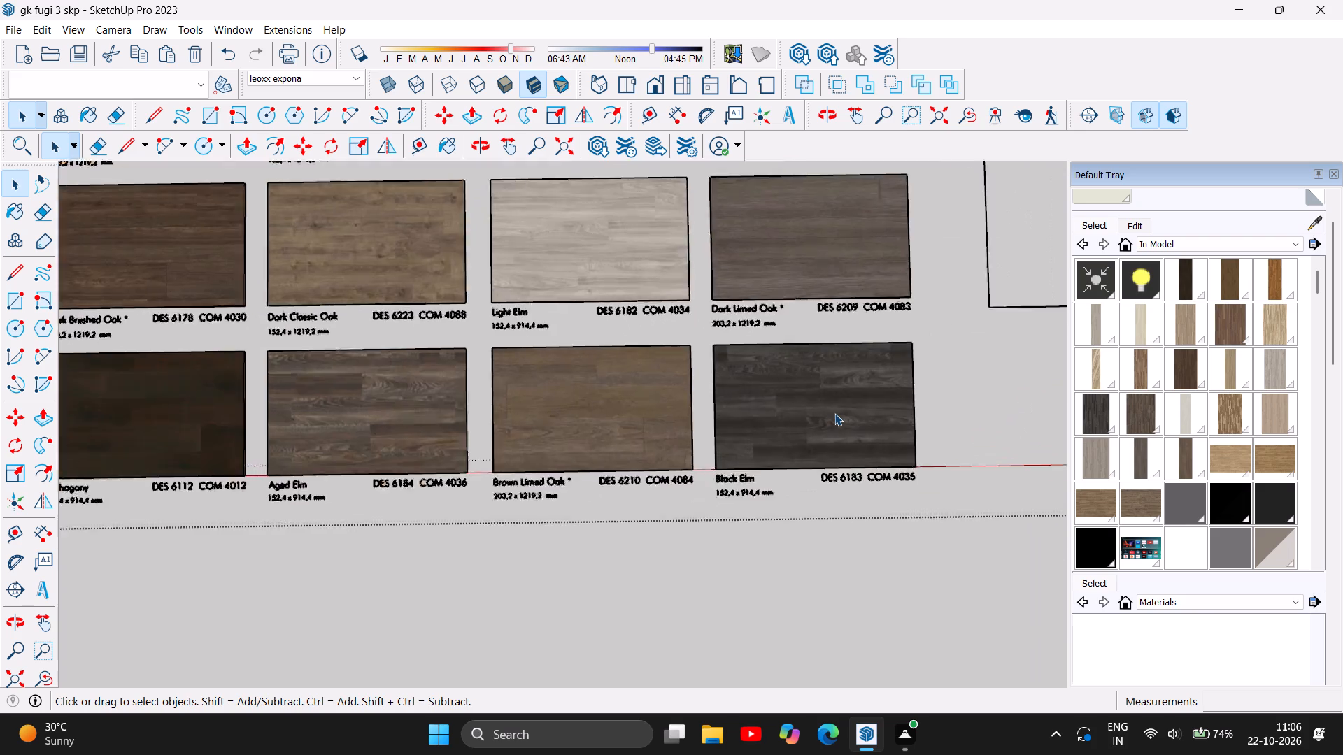
scroll(834, 413, "up", 7)
scroll(844, 408, "down", 8)
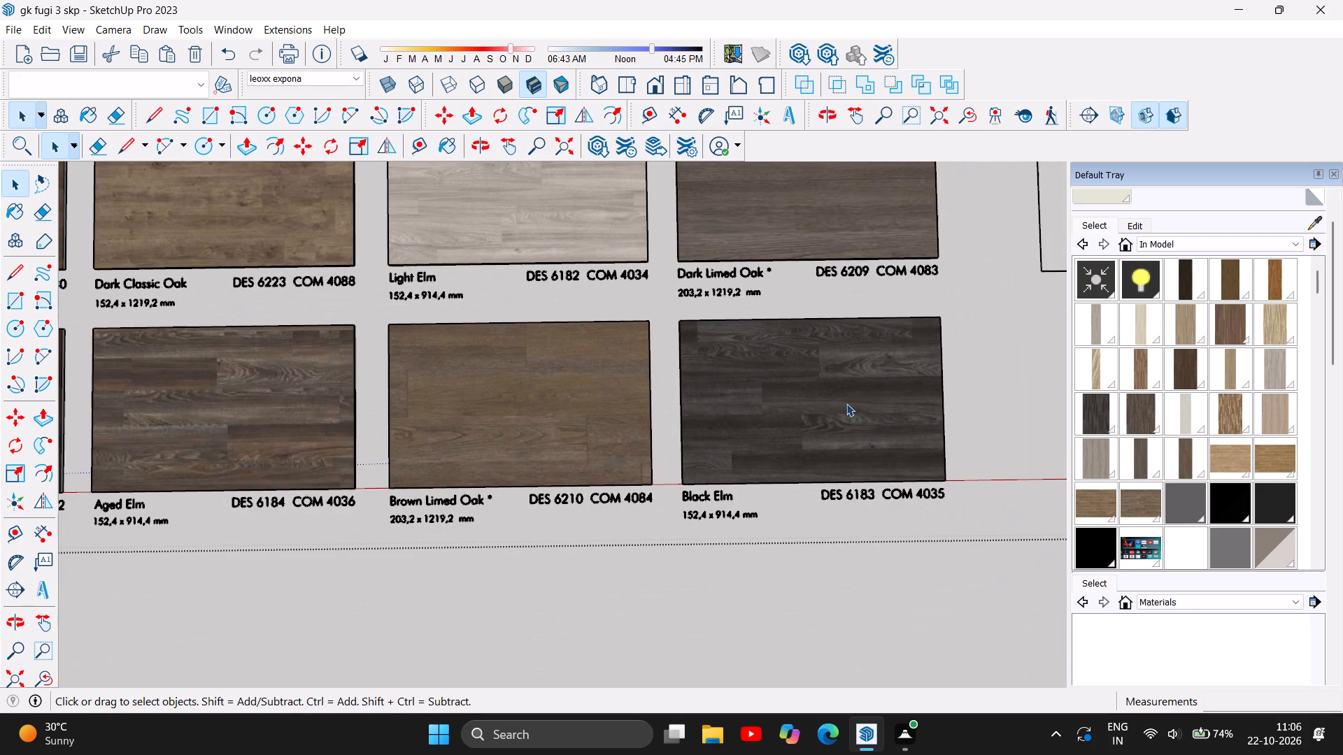
scroll(847, 401, "down", 6)
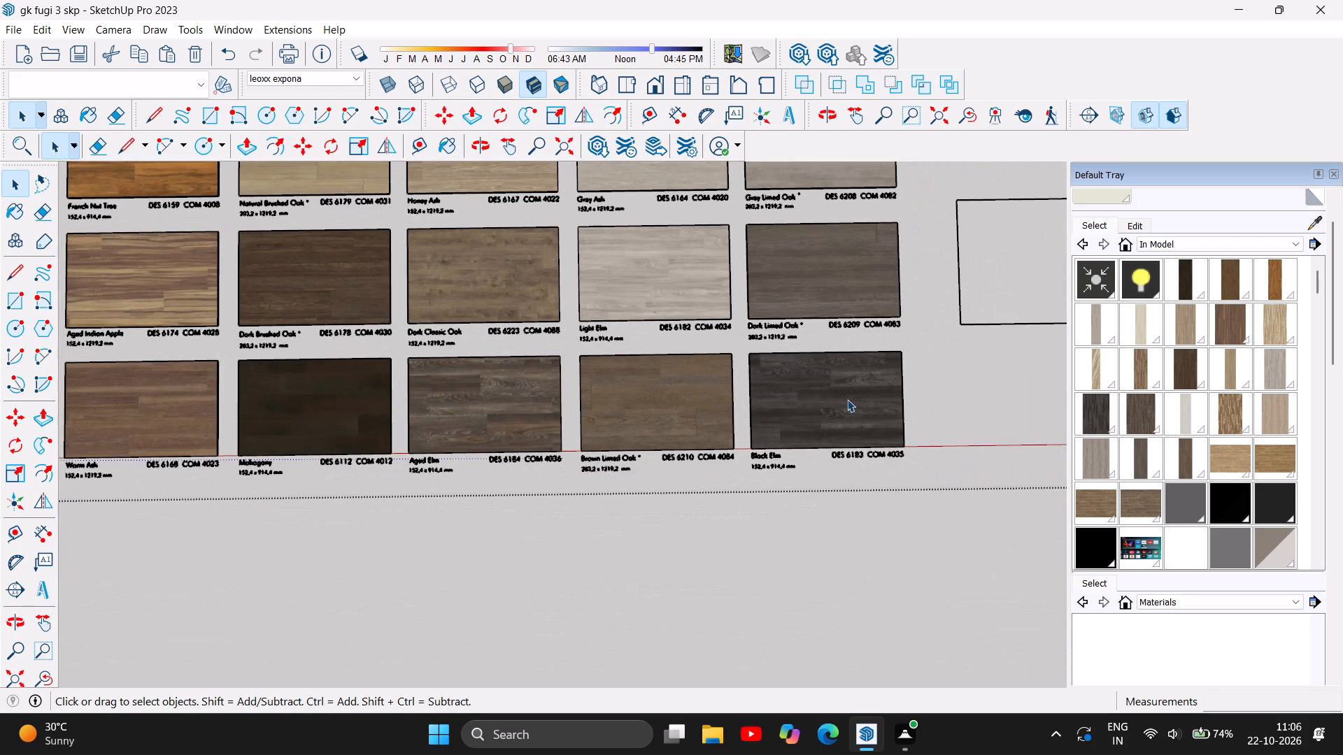
scroll(847, 399, "down", 6)
scroll(369, 350, "up", 5)
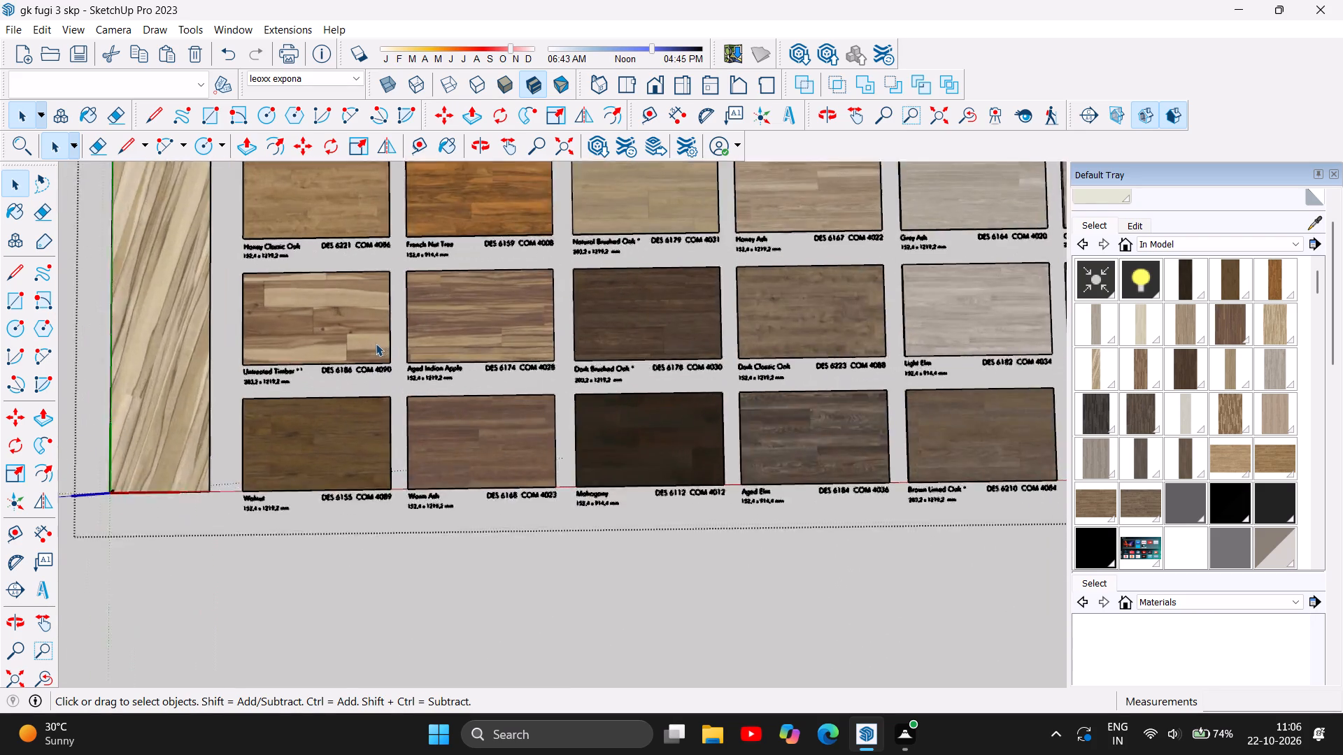
scroll(376, 343, "up", 3)
scroll(398, 343, "down", 8)
scroll(464, 371, "down", 7)
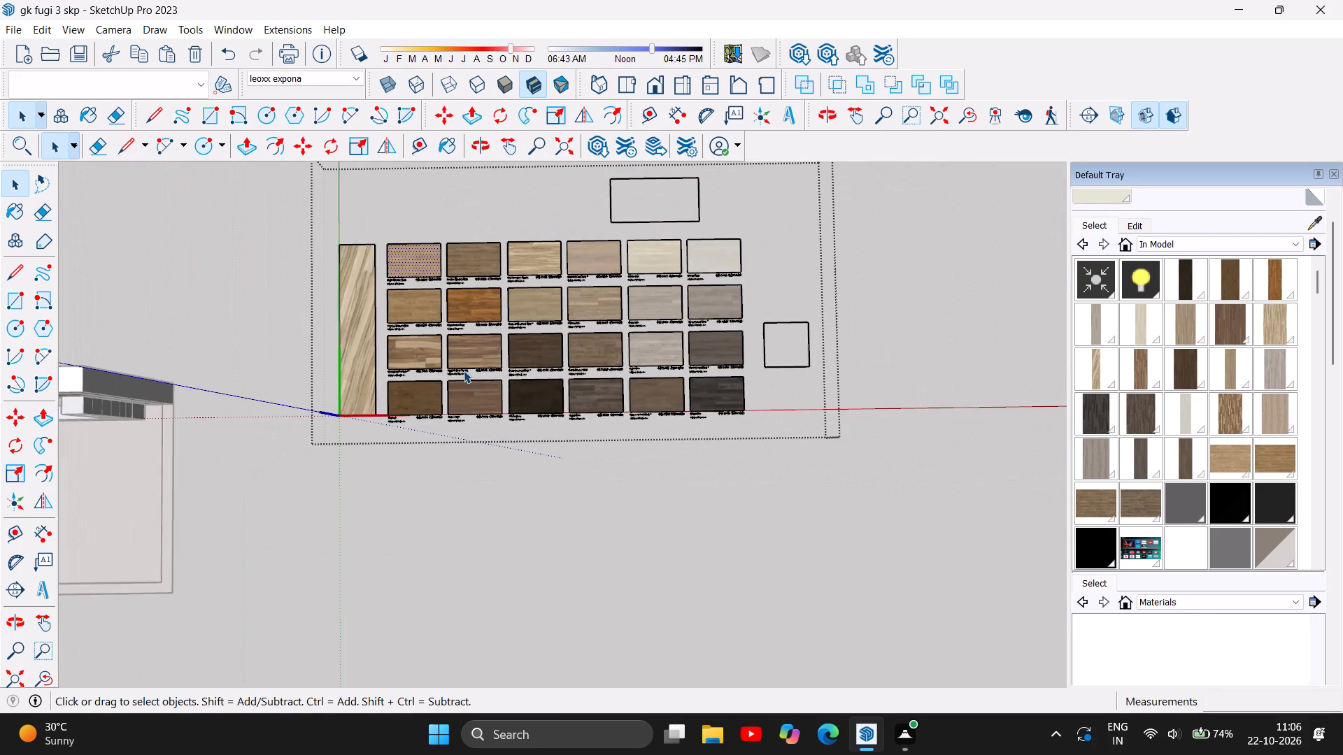
scroll(669, 290, "up", 4)
scroll(294, 303, "up", 6)
scroll(492, 333, "up", 6)
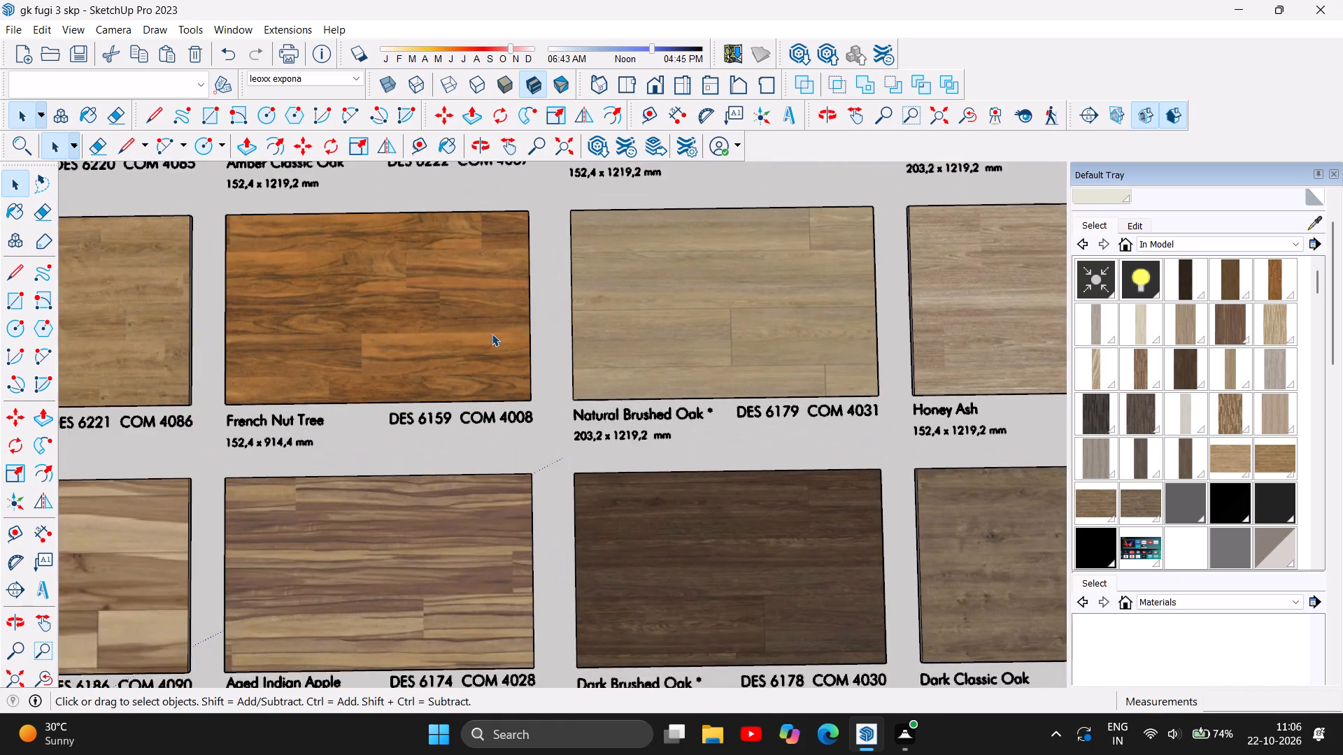
scroll(492, 333, "up", 4)
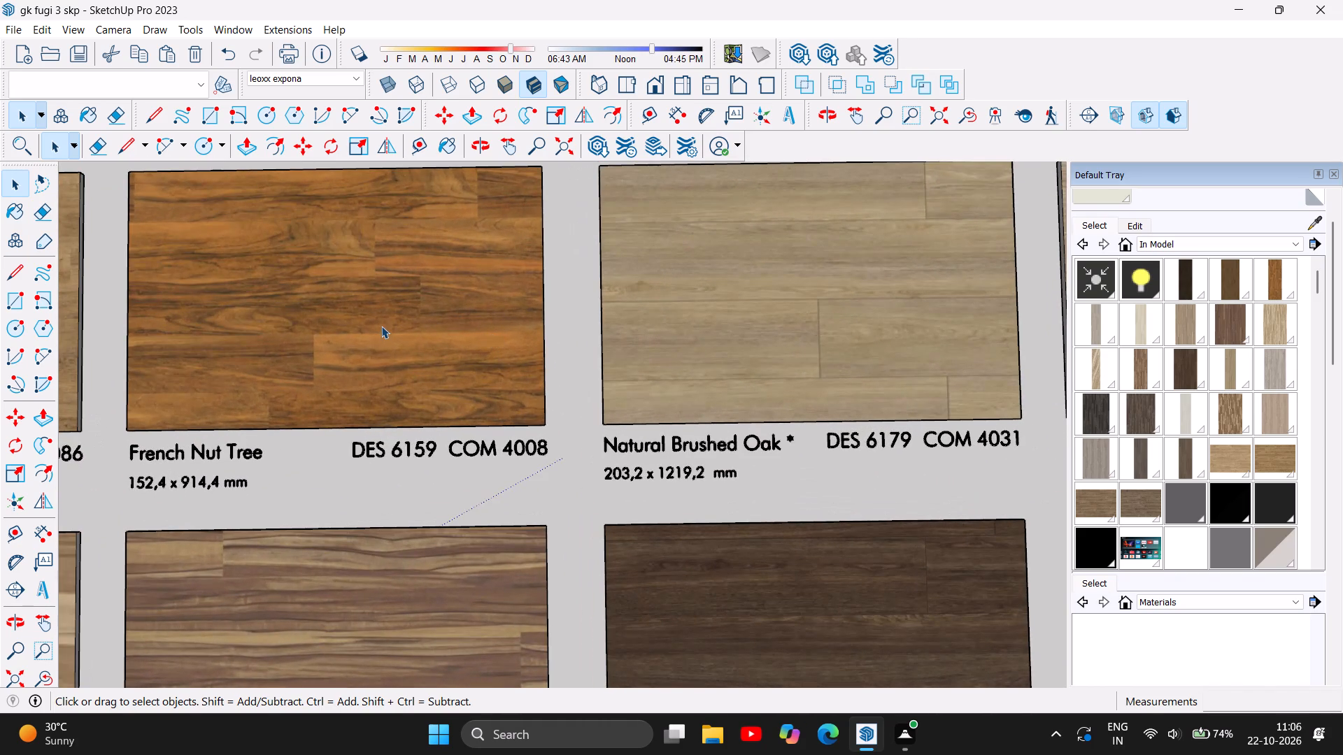
scroll(435, 287, "down", 6)
scroll(435, 287, "up", 1)
scroll(435, 287, "down", 6)
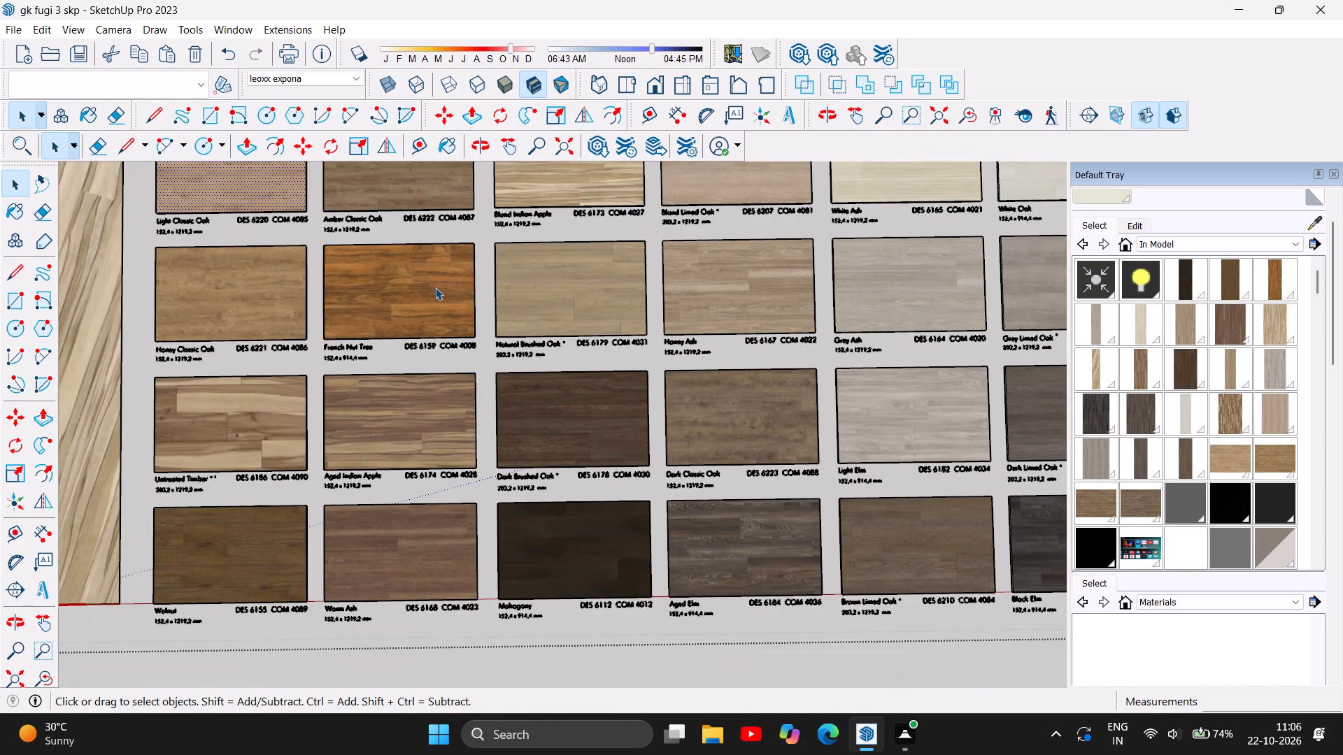
Copy the French Nut Tree swatch face and place the copy on the empty ground below the board's Walnut and Mahogany row.
left_click(435, 287)
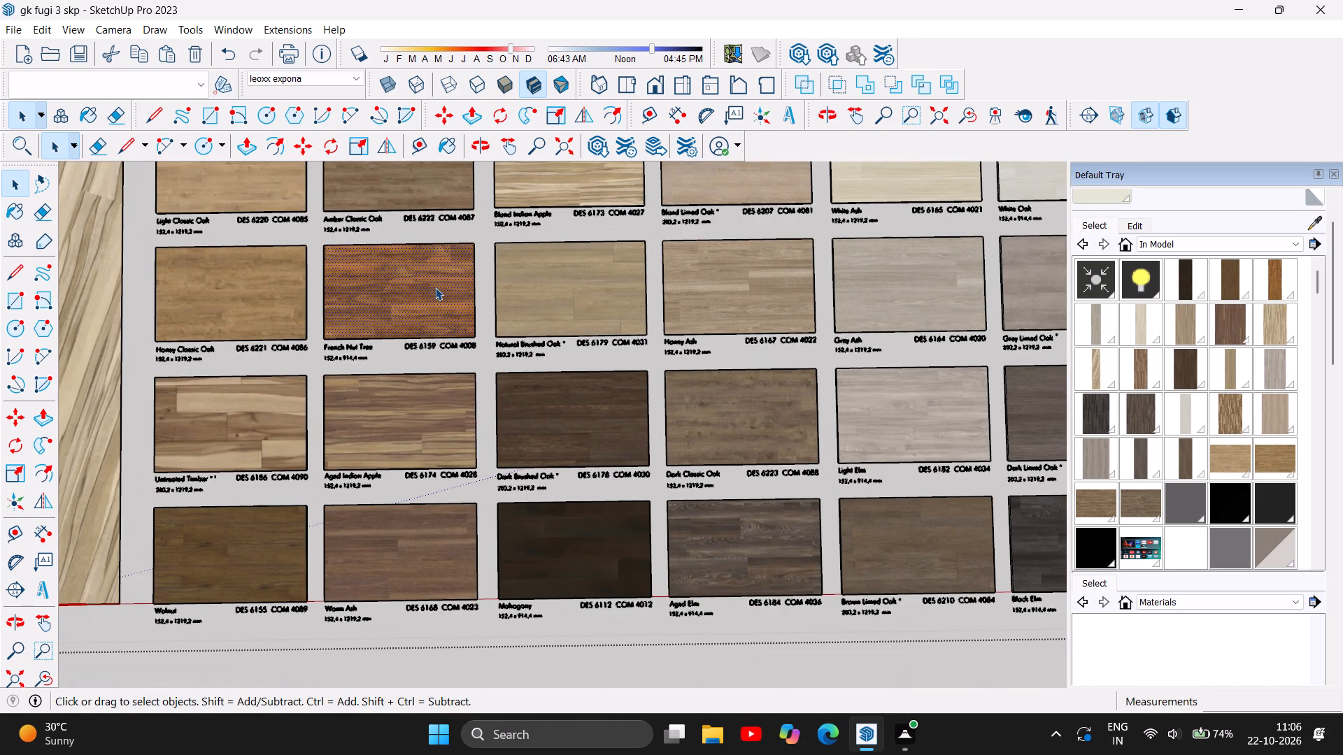
key("ctrl+c")
left_click(435, 287, "ctrl")
scroll(621, 355, "down", 6)
scroll(622, 355, "down", 20)
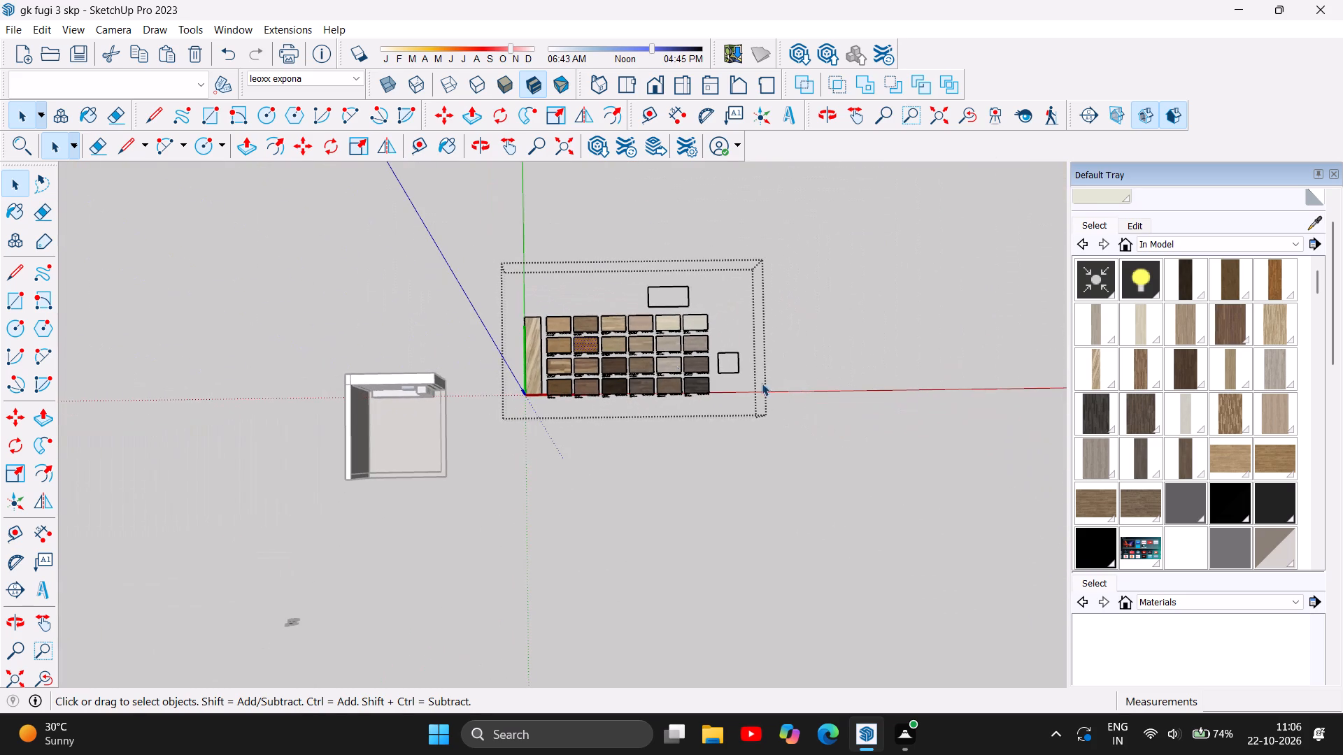
key("ctrl+v")
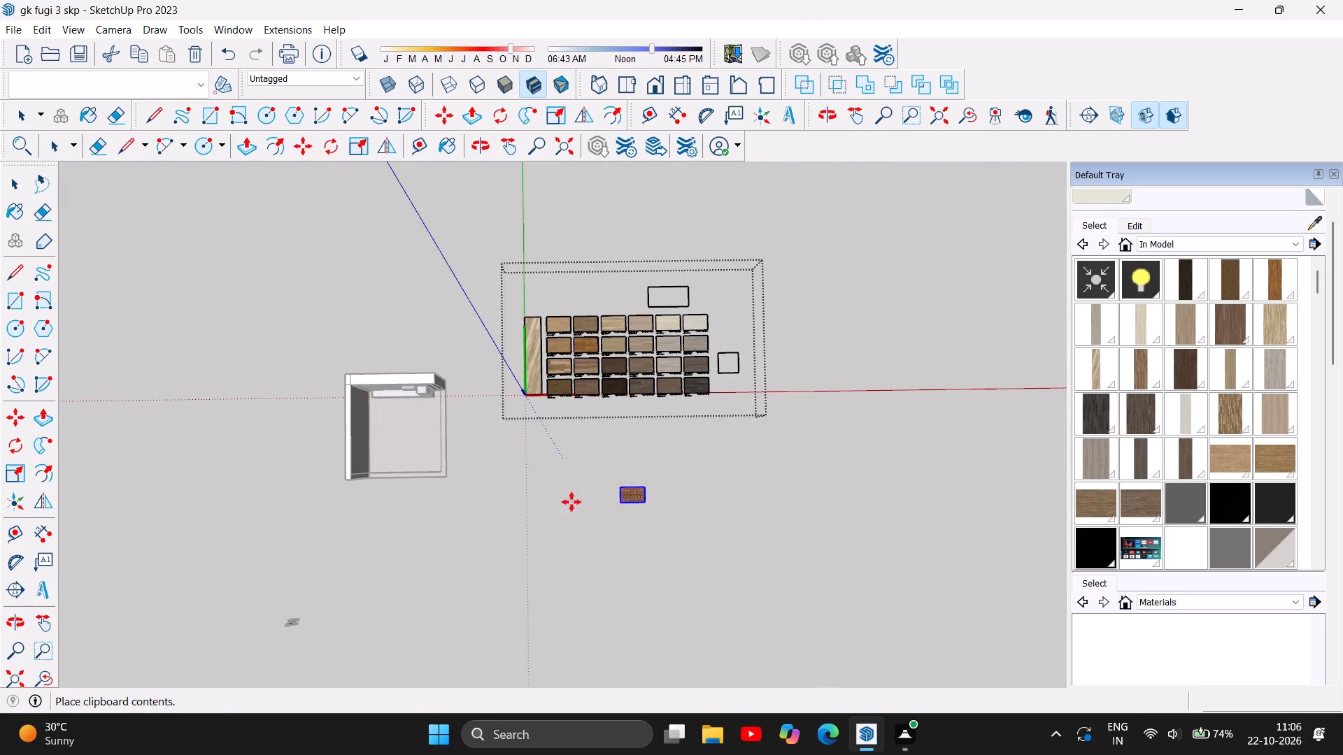
left_click(476, 496)
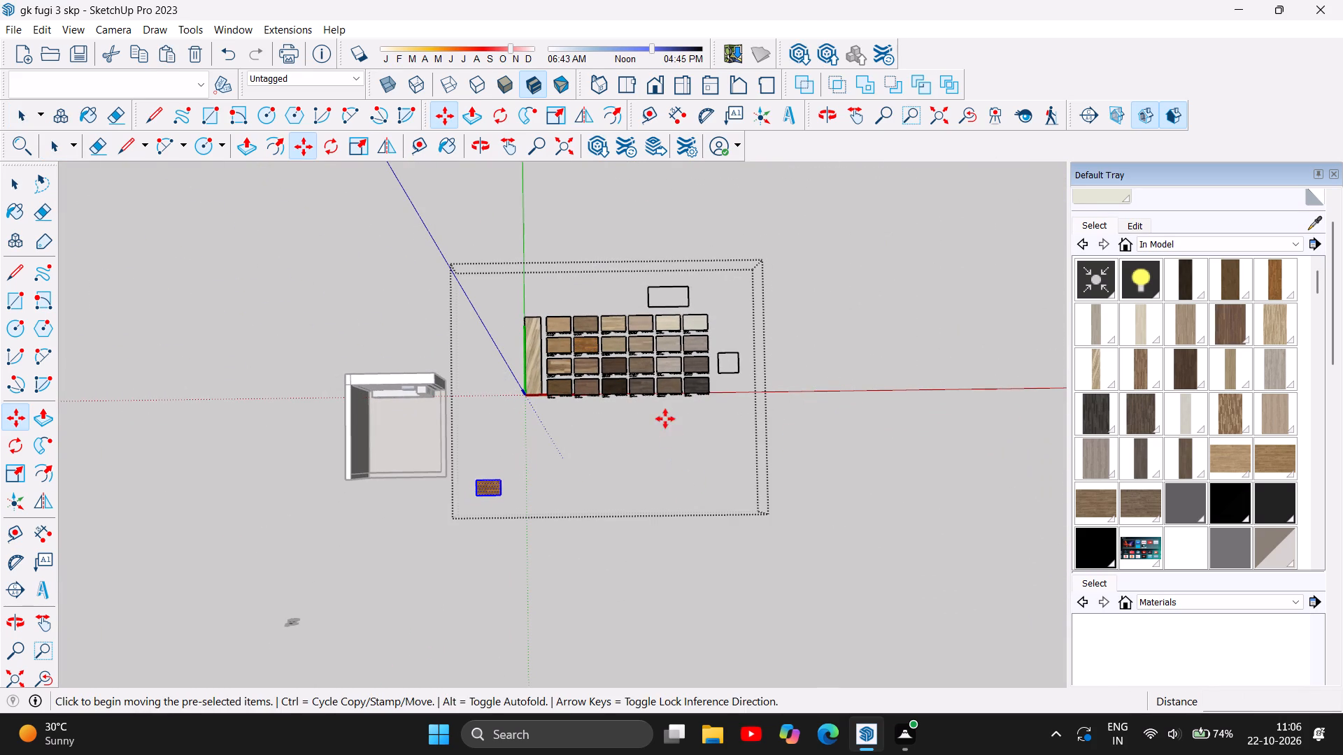
left_click_drag(495, 489, 483, 517)
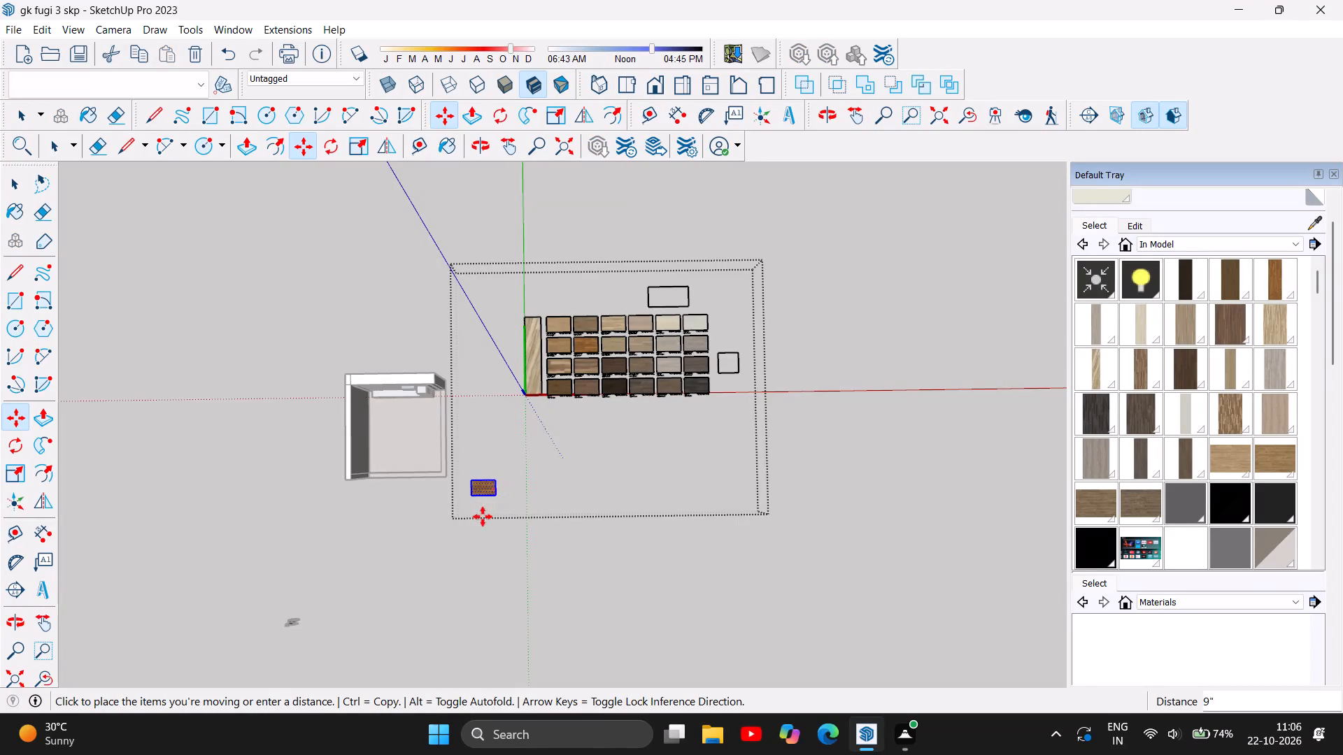
left_click_drag(483, 517, 477, 568)
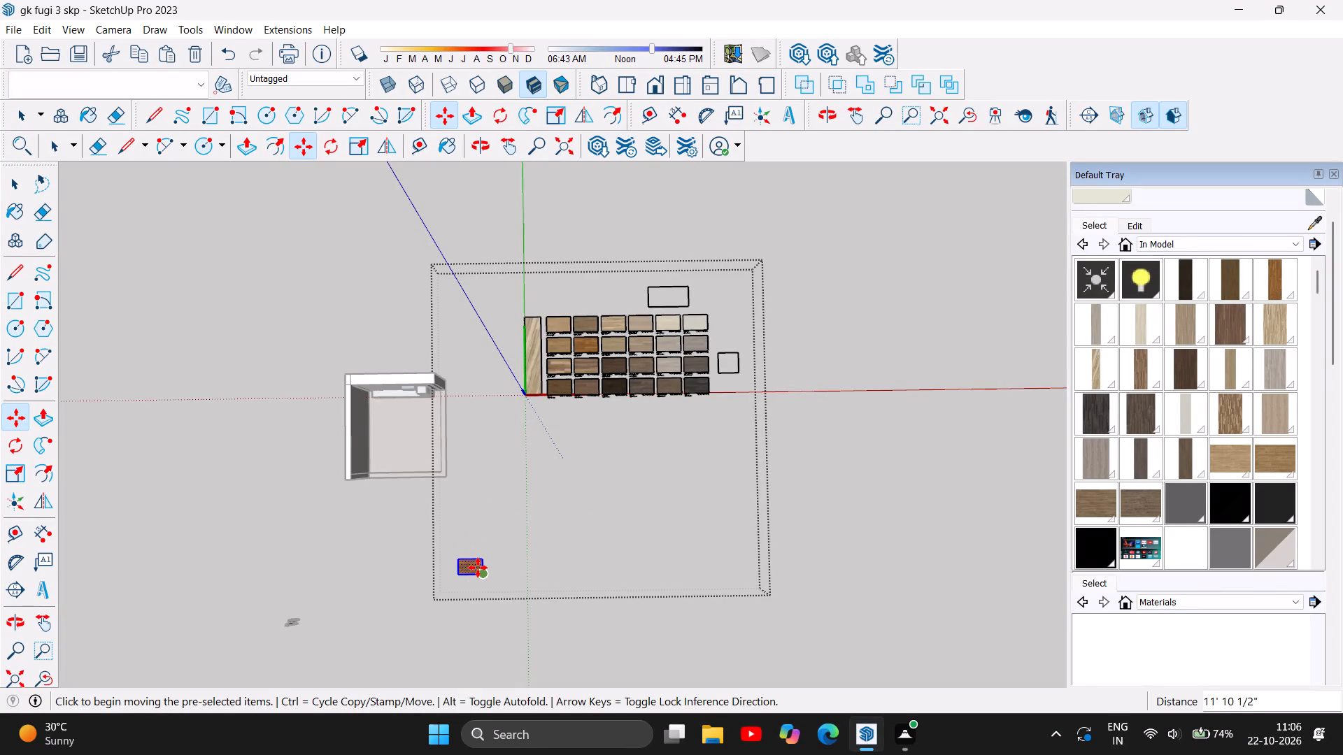
left_click_drag(478, 568, 611, 462)
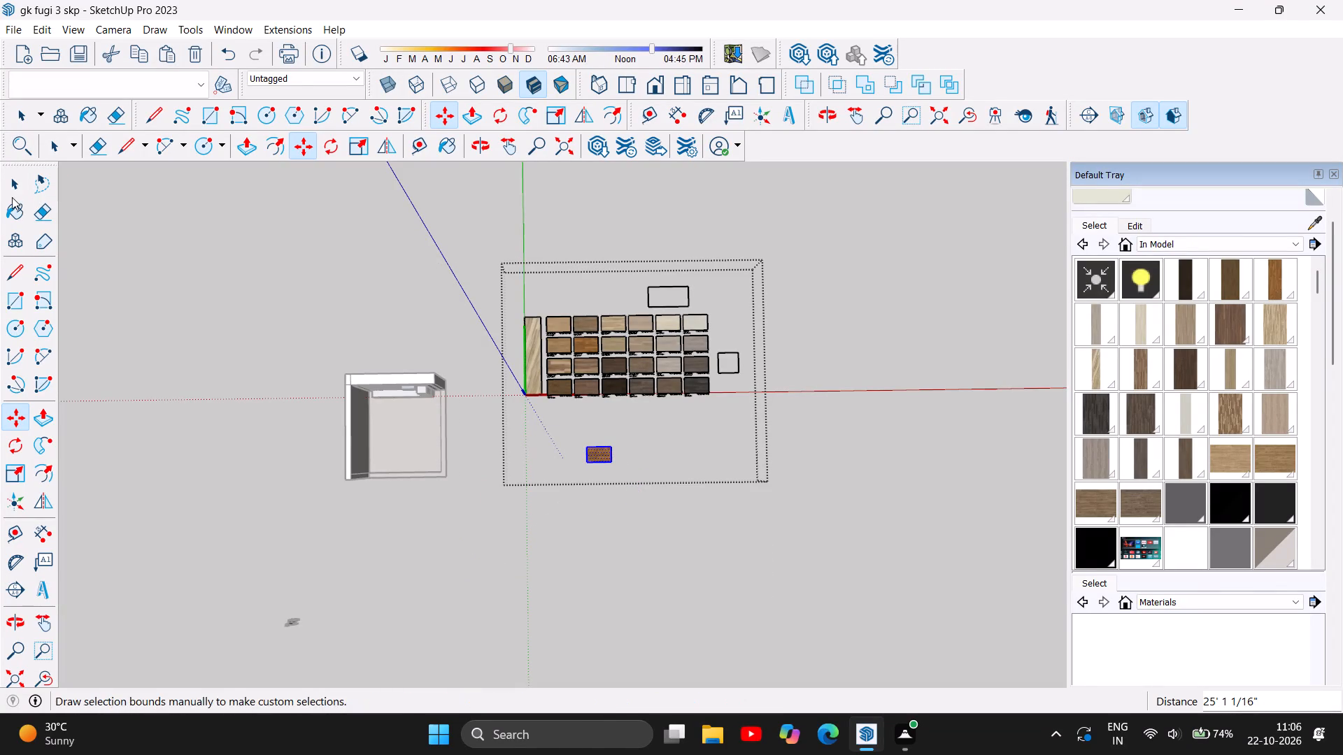
Duplicate the whole copied French Nut Tree swatch with its edges, and place the duplicate farther along the red axis and slightly below it.
left_click(12, 197)
left_click(590, 452)
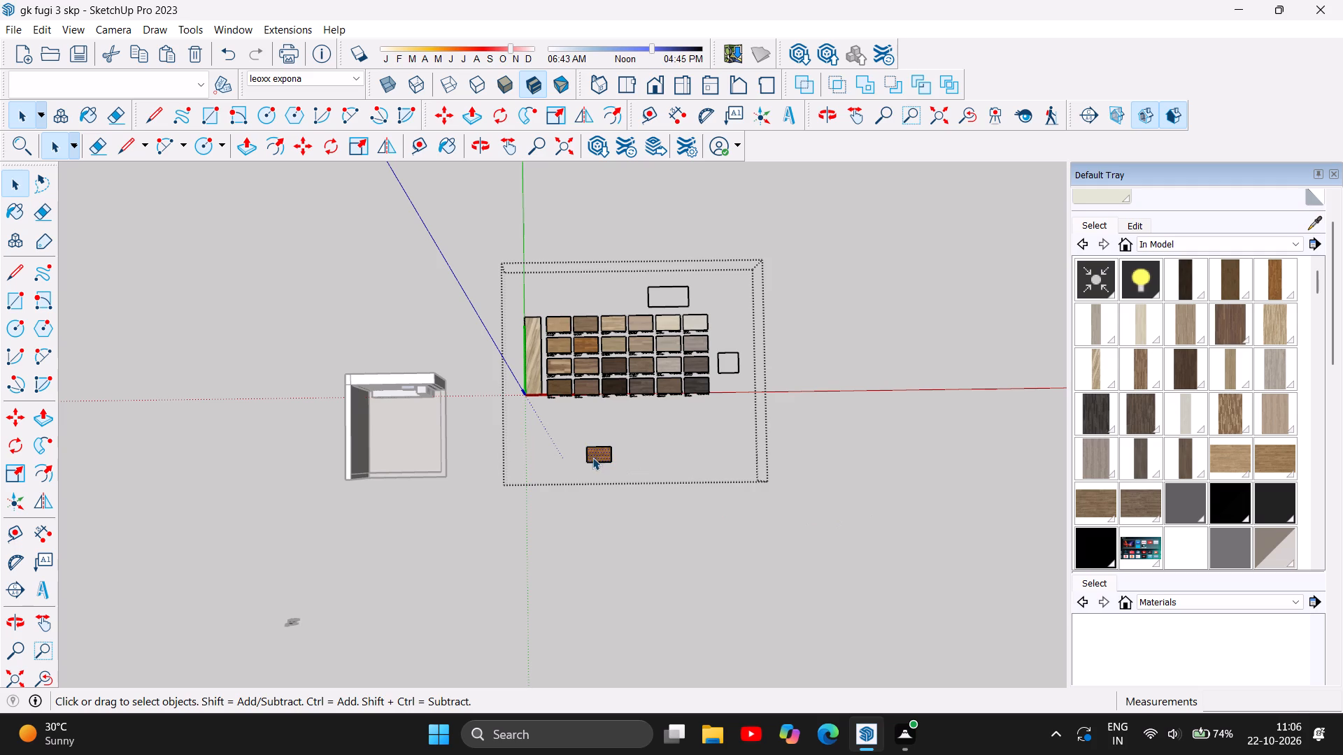
left_click(599, 459)
scroll(608, 458, "up", 7)
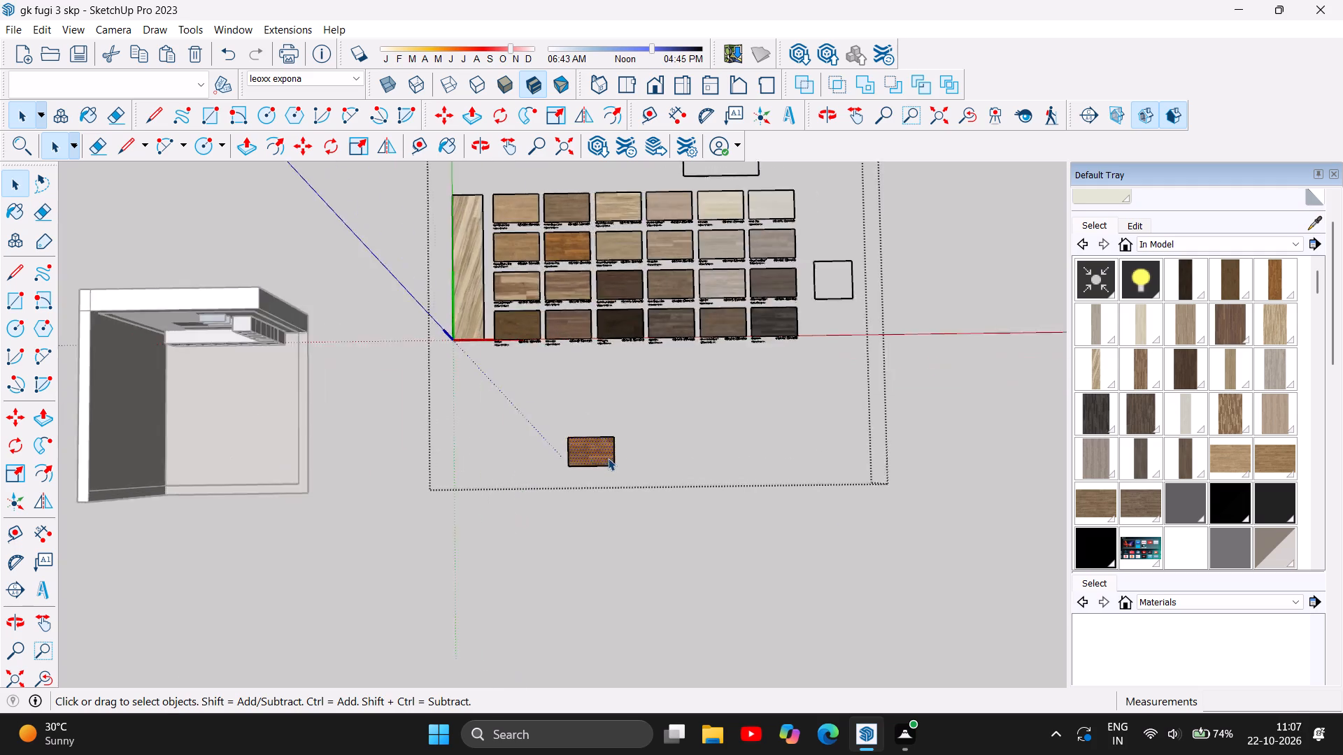
scroll(608, 458, "up", 13)
left_click(600, 465)
left_click(543, 459)
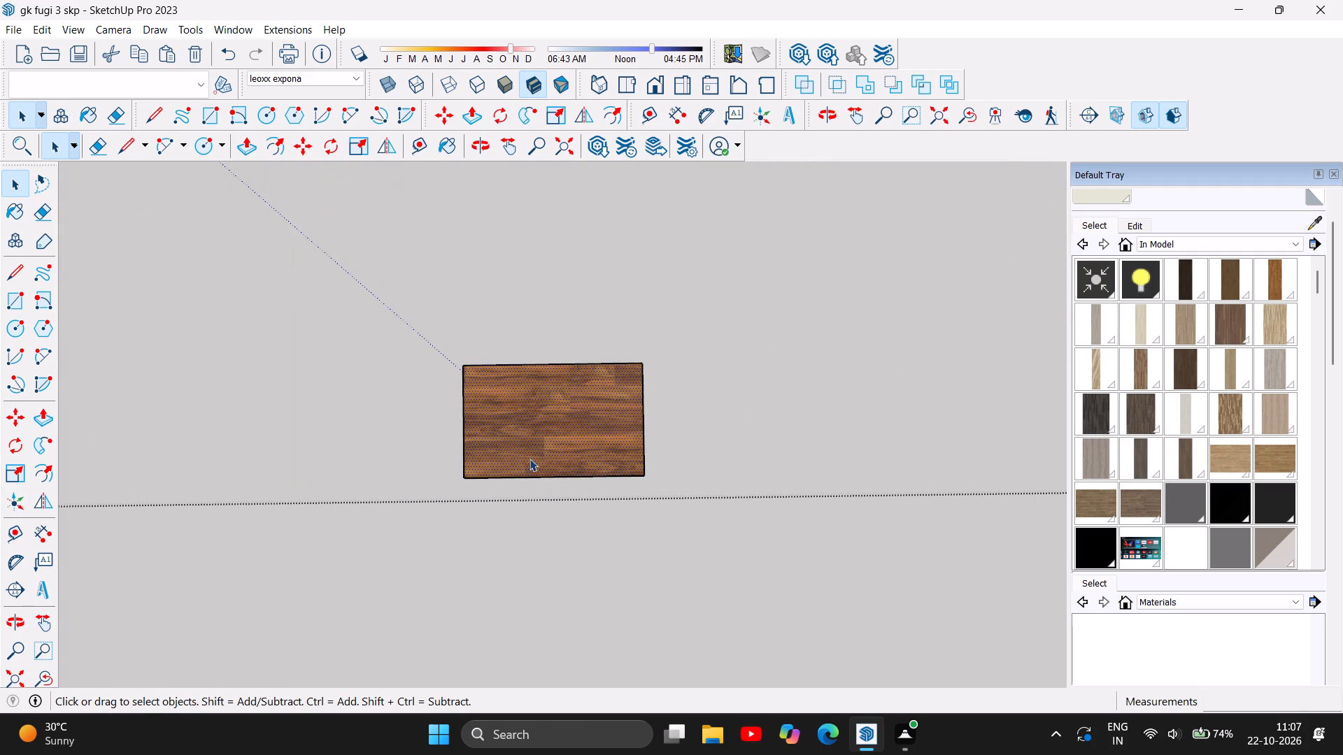
double_click(466, 473)
left_click(474, 481)
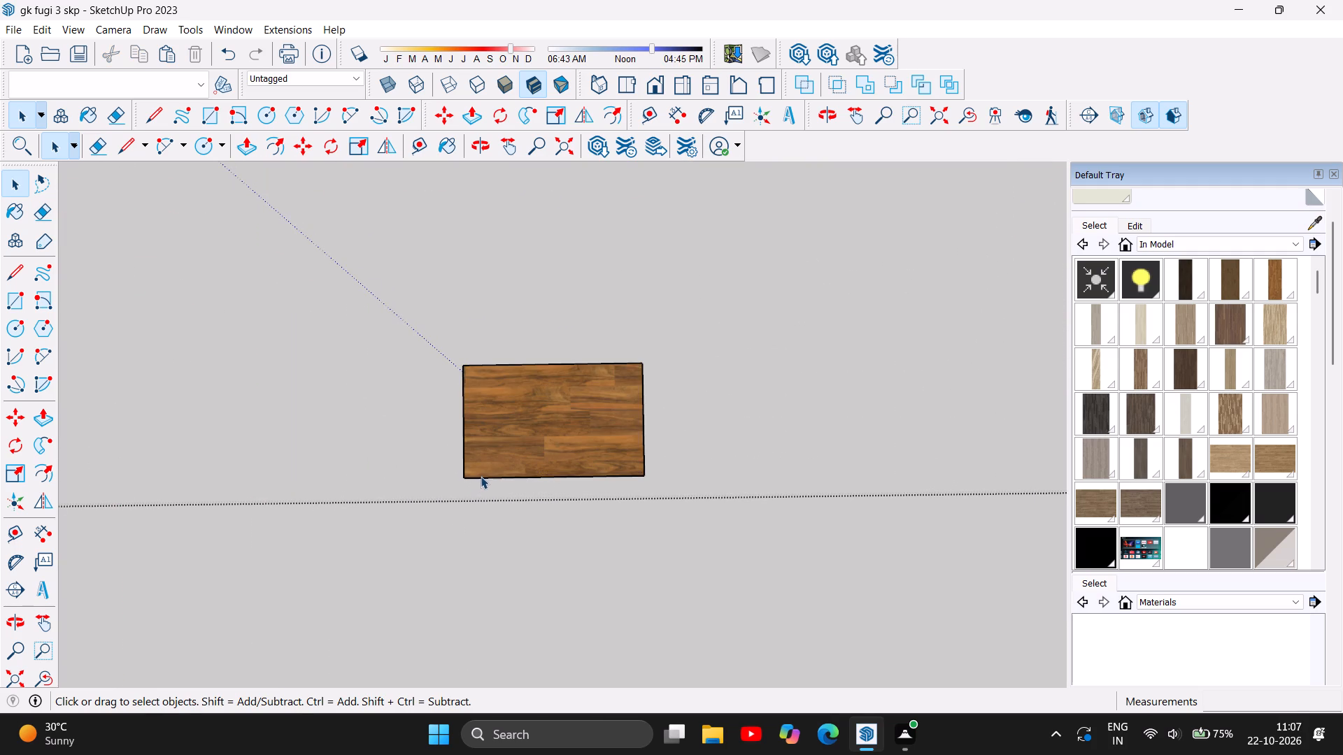
left_click(35, 182)
left_click_drag(390, 343, 775, 408)
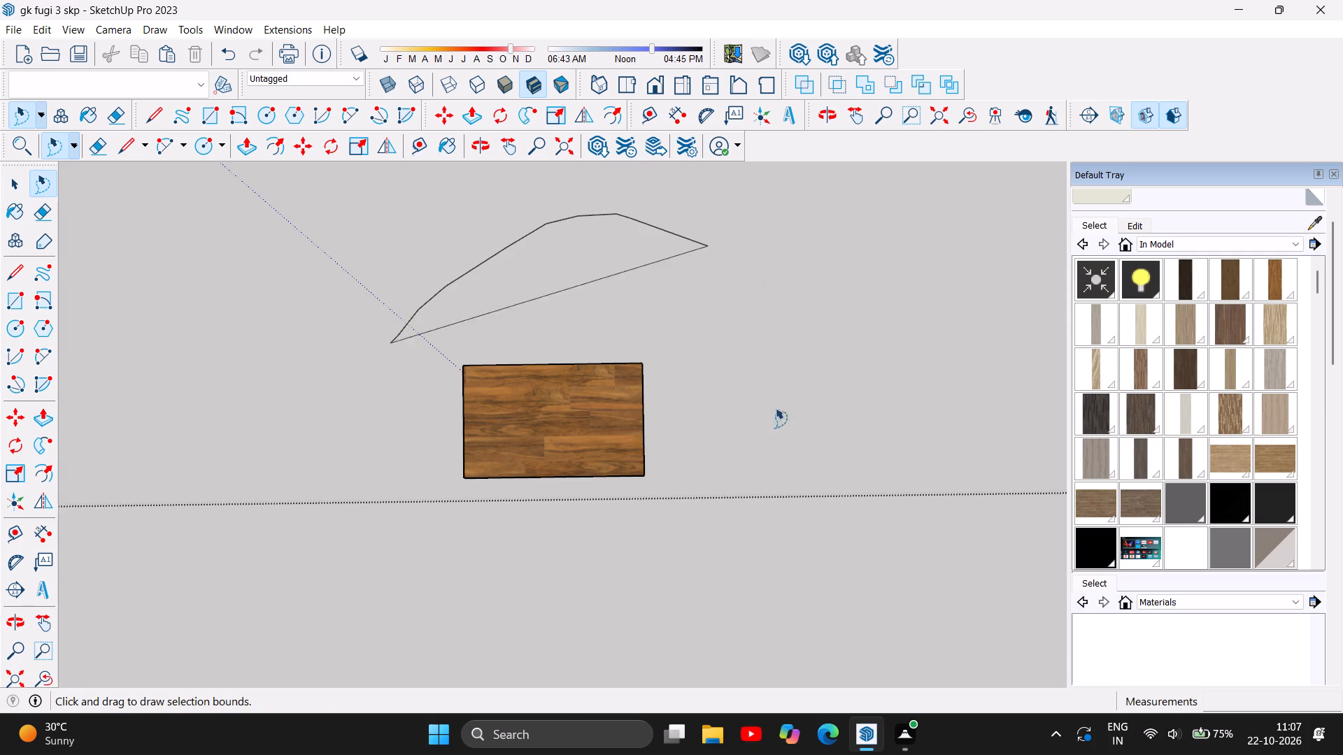
left_click_drag(775, 408, 325, 494)
scroll(544, 462, "down", 13)
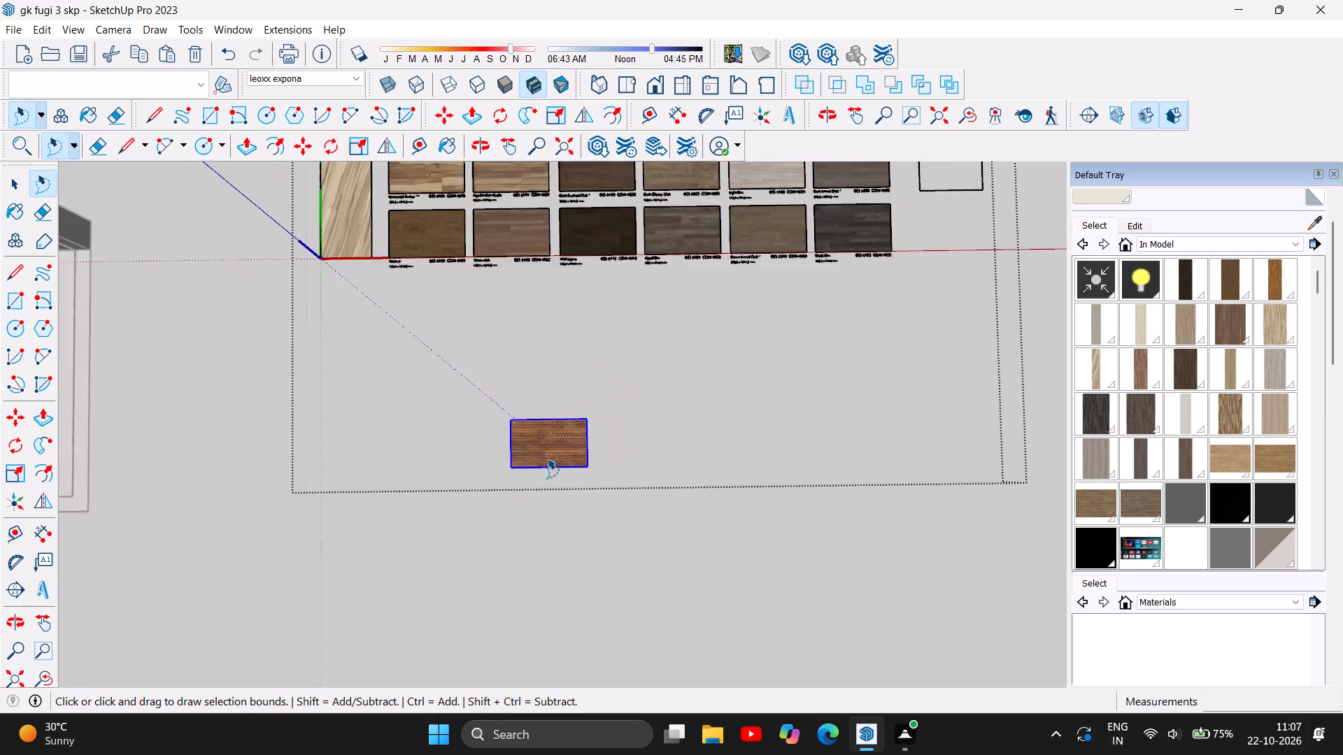
scroll(675, 468, "down", 6)
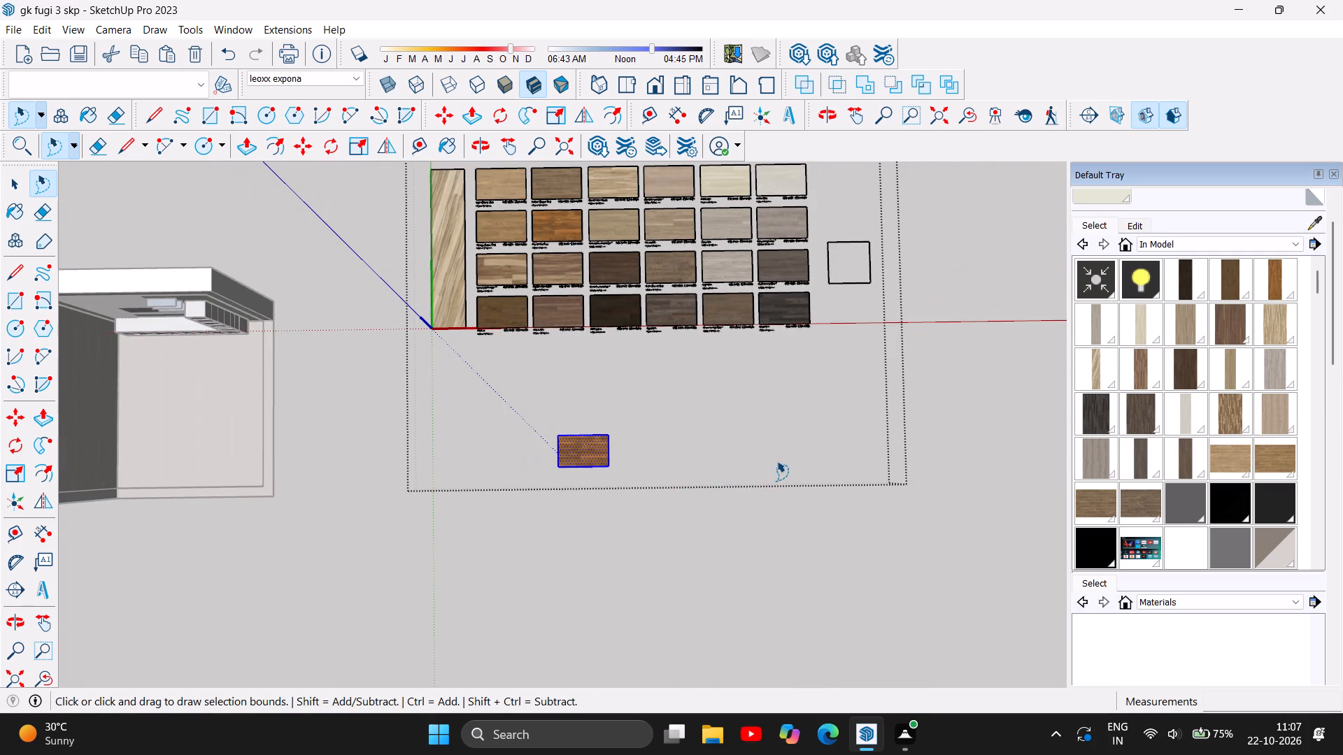
key("ctrl+c")
key("ctrl+v")
left_click(776, 461, "ctrl")
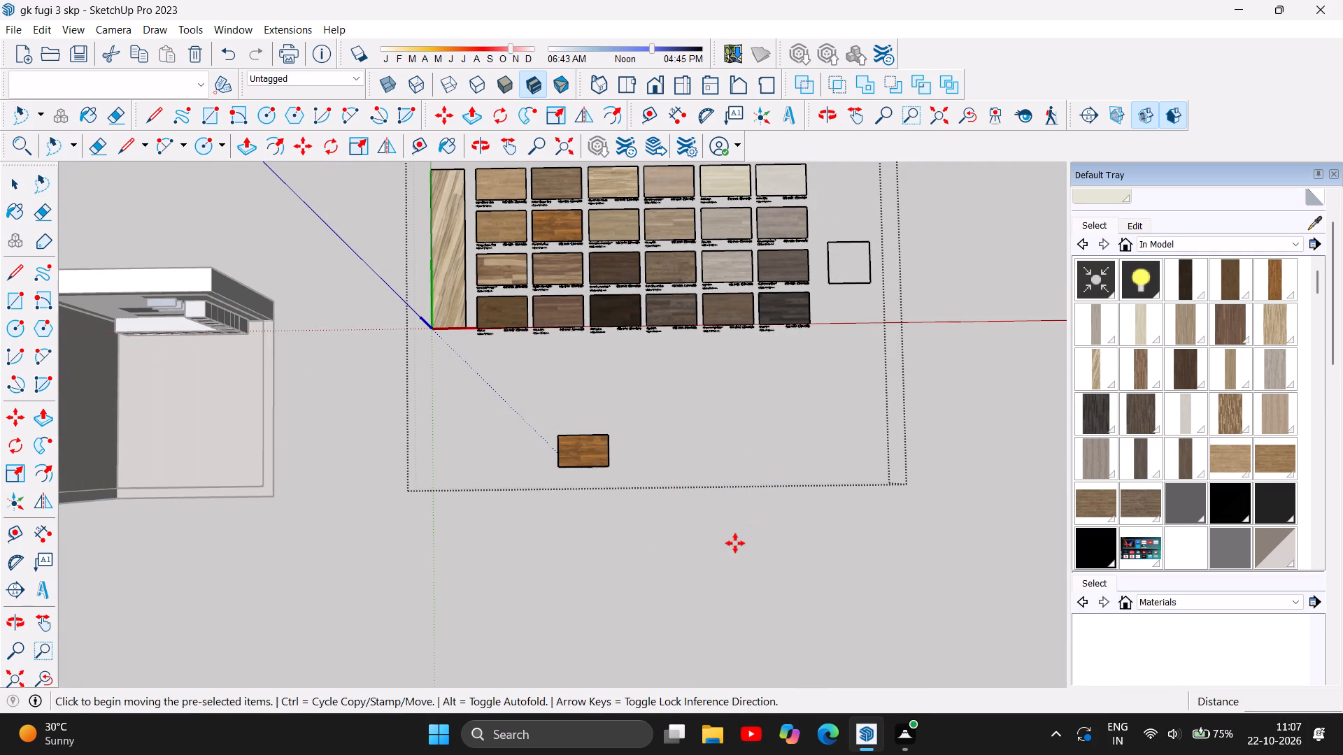
left_click_drag(783, 456, 762, 576)
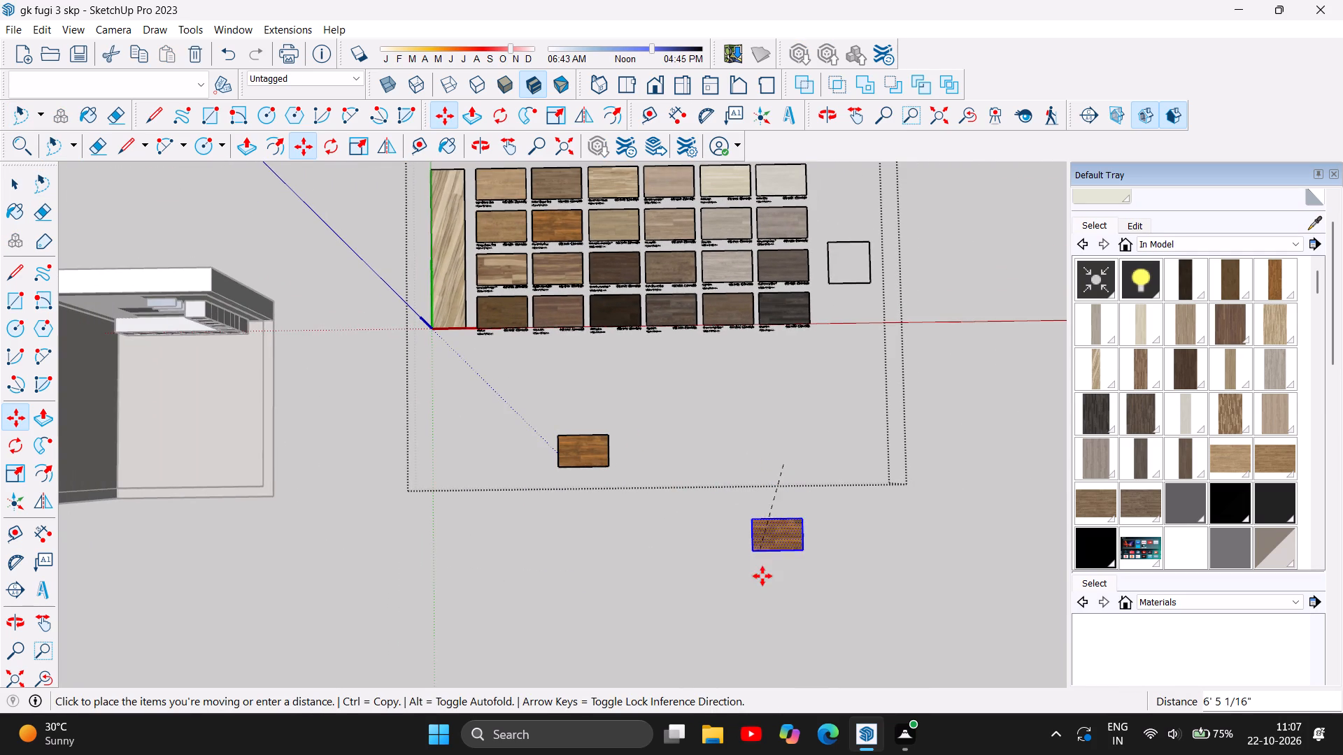
left_click_drag(762, 576, 764, 582)
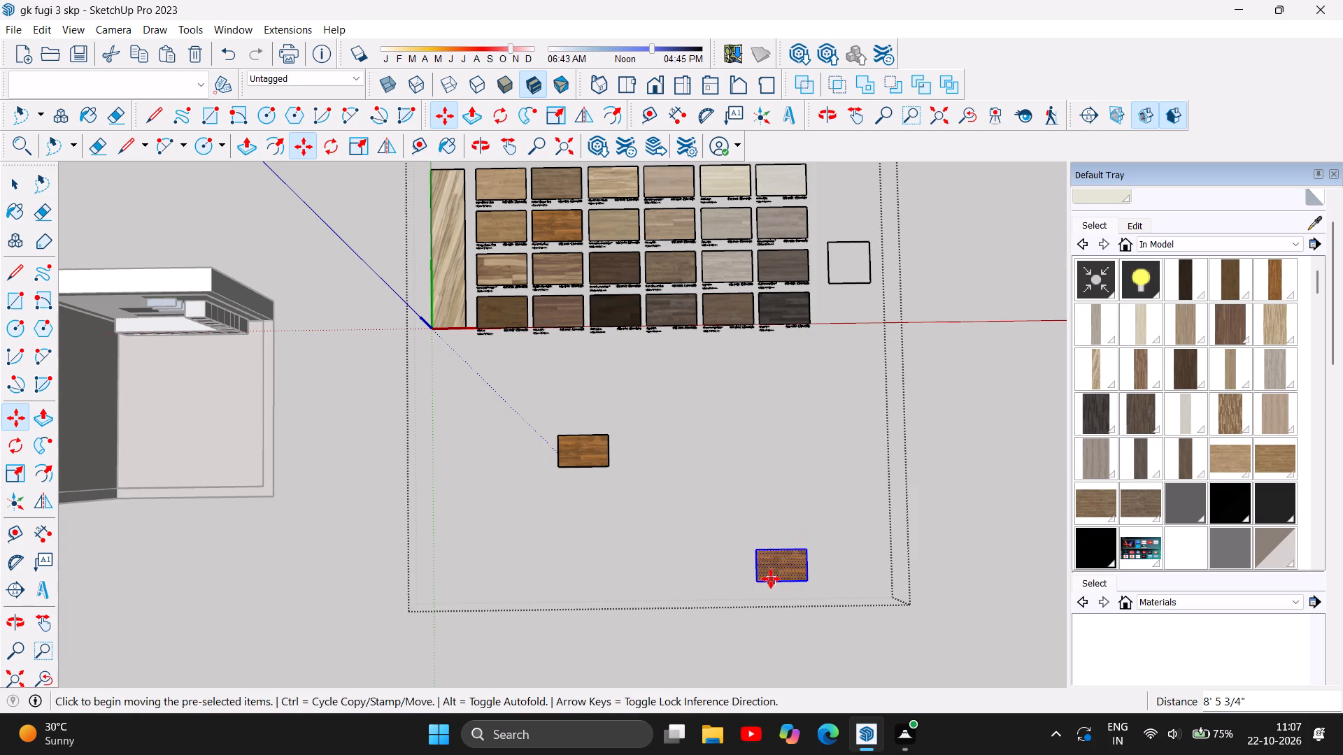
left_click_drag(771, 579, 786, 523)
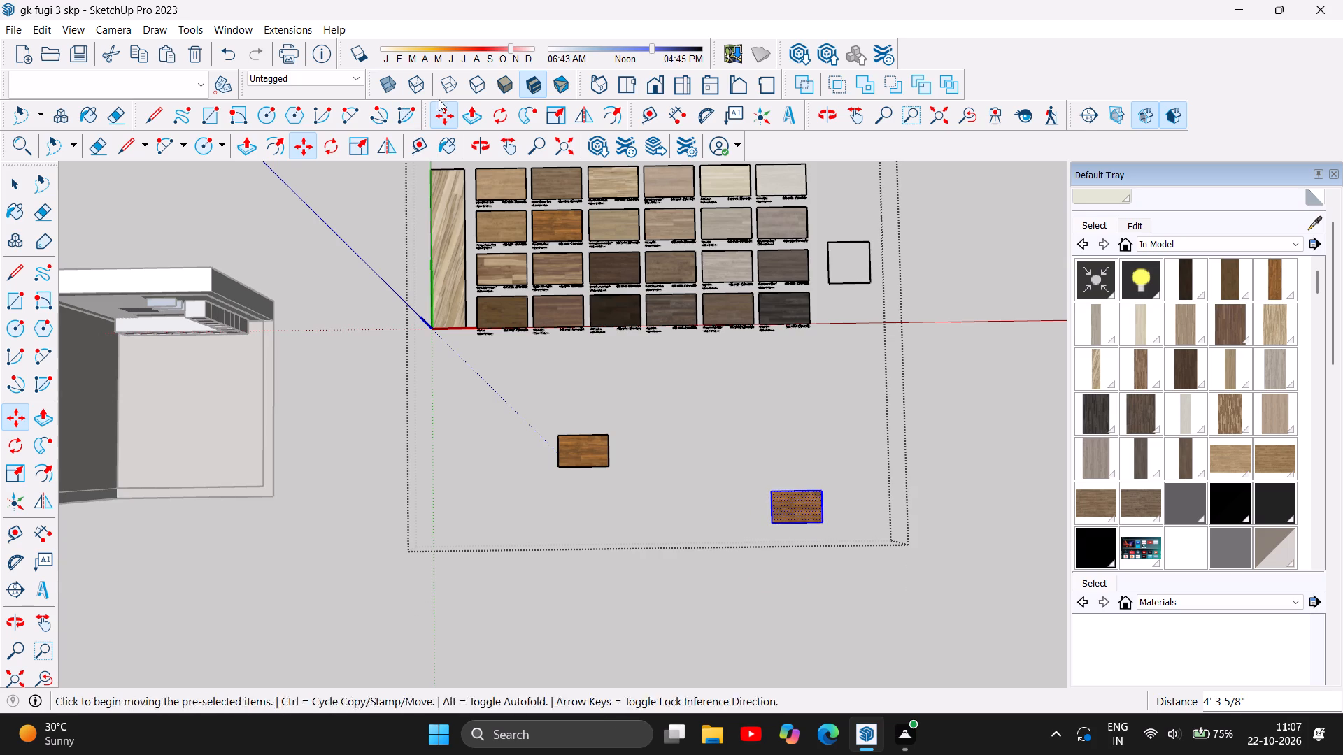
Leave the wood sample board group and shift the whole board, including the French Nut Tree copies, slightly toward the room.
left_click(10, 192)
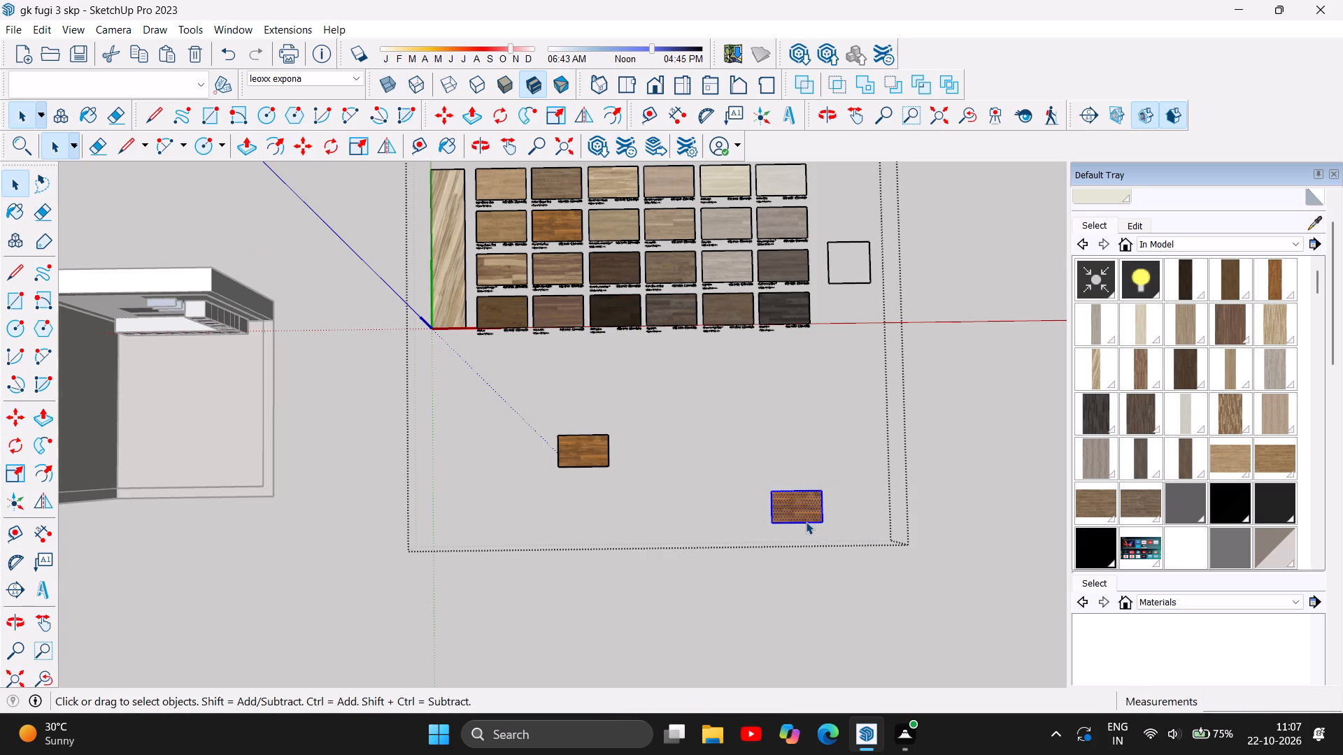
left_click_drag(806, 520, 841, 493)
left_click_drag(762, 484, 848, 555)
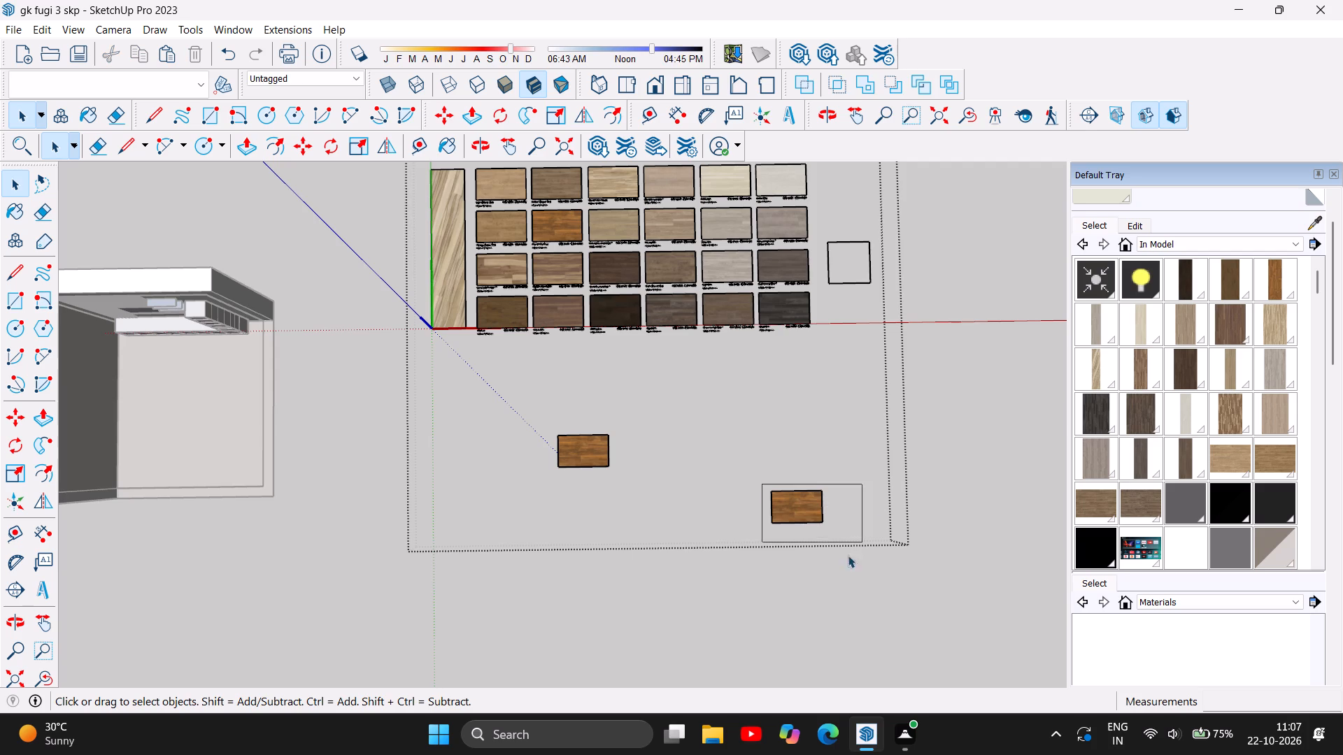
left_click_drag(848, 555, 840, 549)
right_click(793, 510)
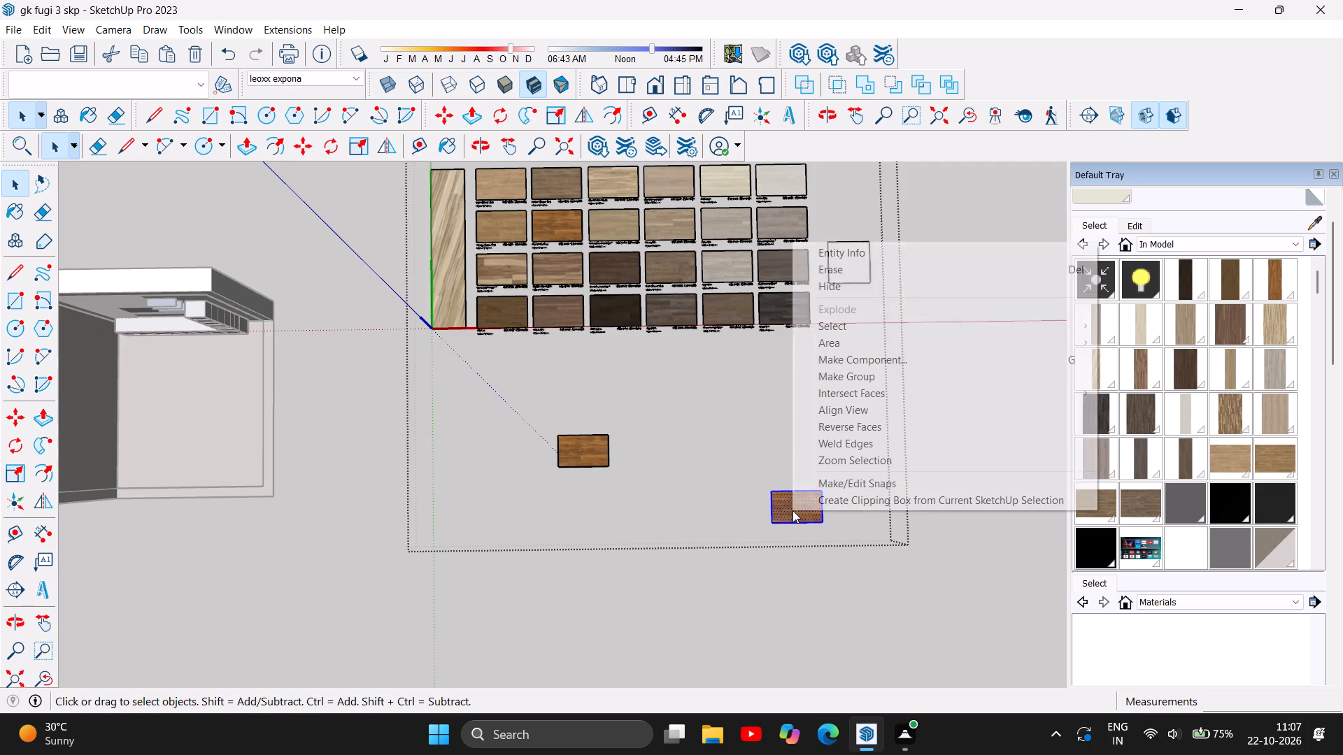
left_click(750, 569)
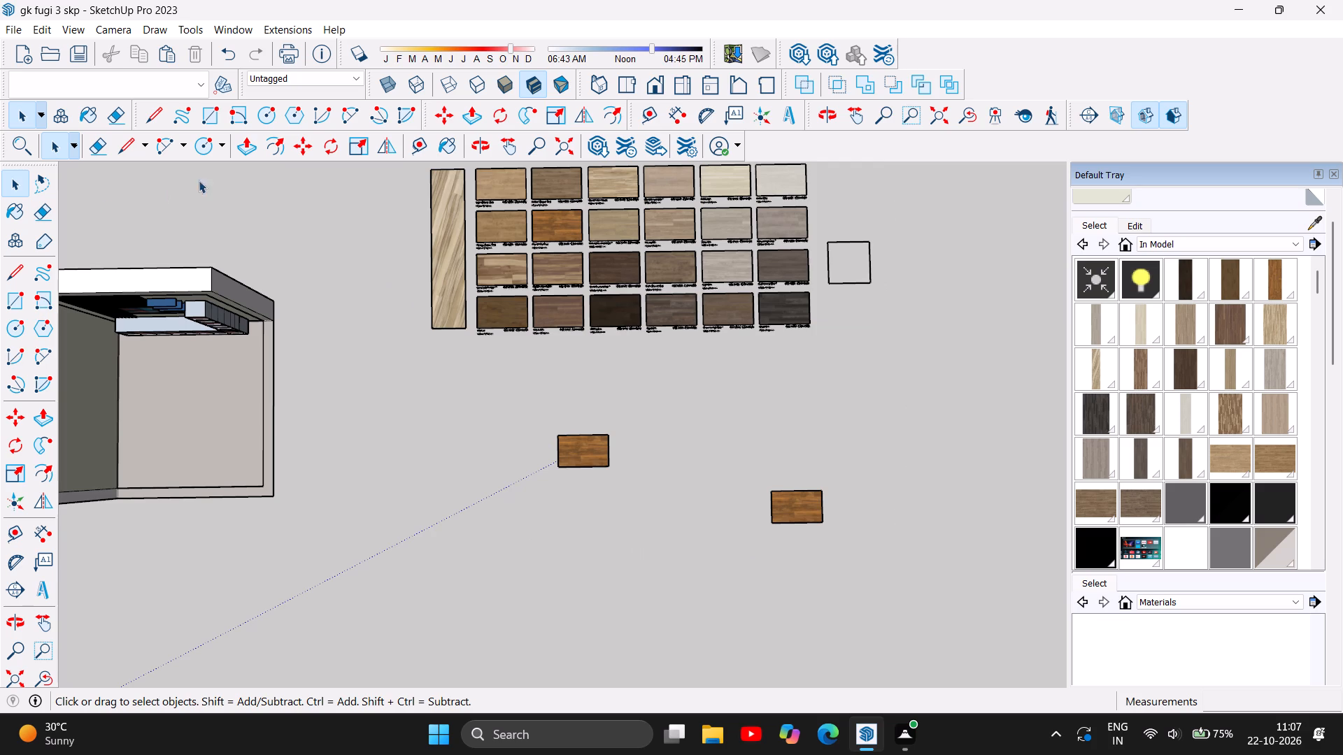
left_click(445, 113)
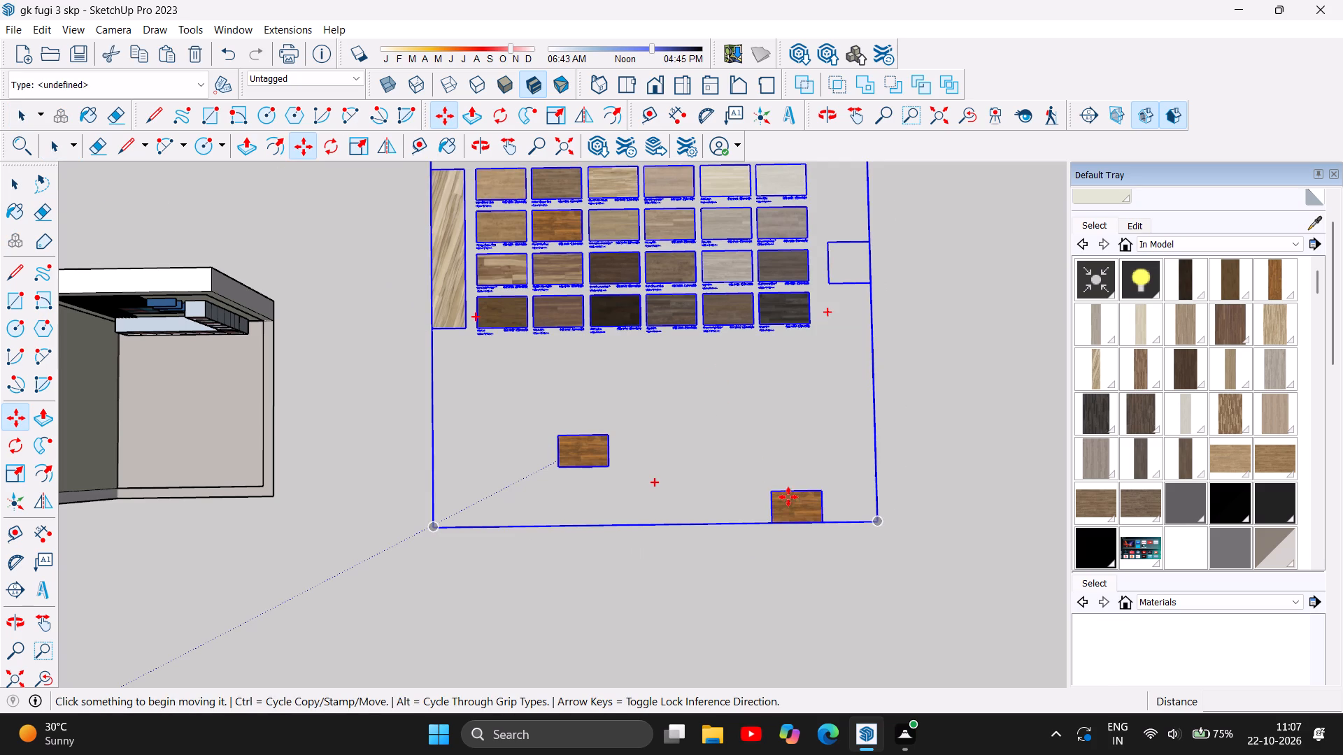
left_click_drag(790, 499, 751, 473)
Examine the TV wall's slats, shelves and cabinets up close, and the room alongside the sample board from above.
scroll(811, 511, "down", 9)
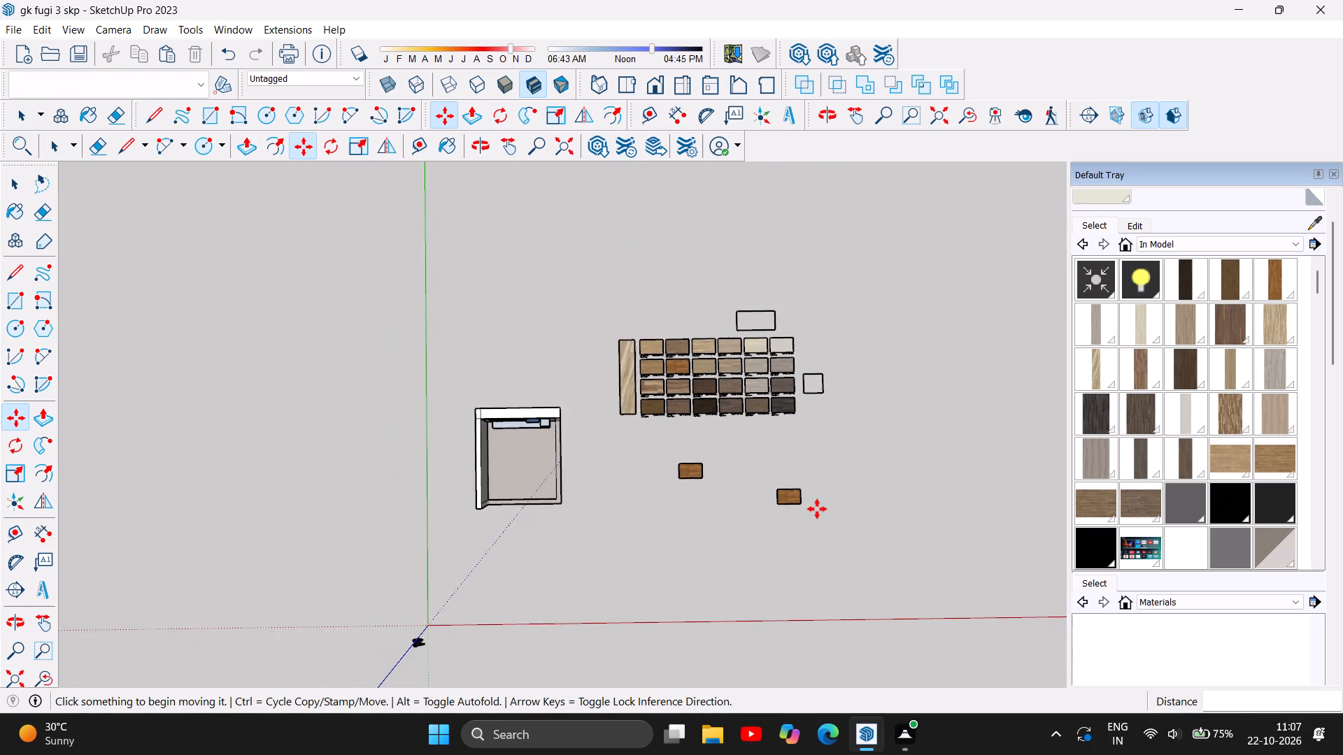
scroll(817, 509, "down", 2)
scroll(496, 503, "up", 6)
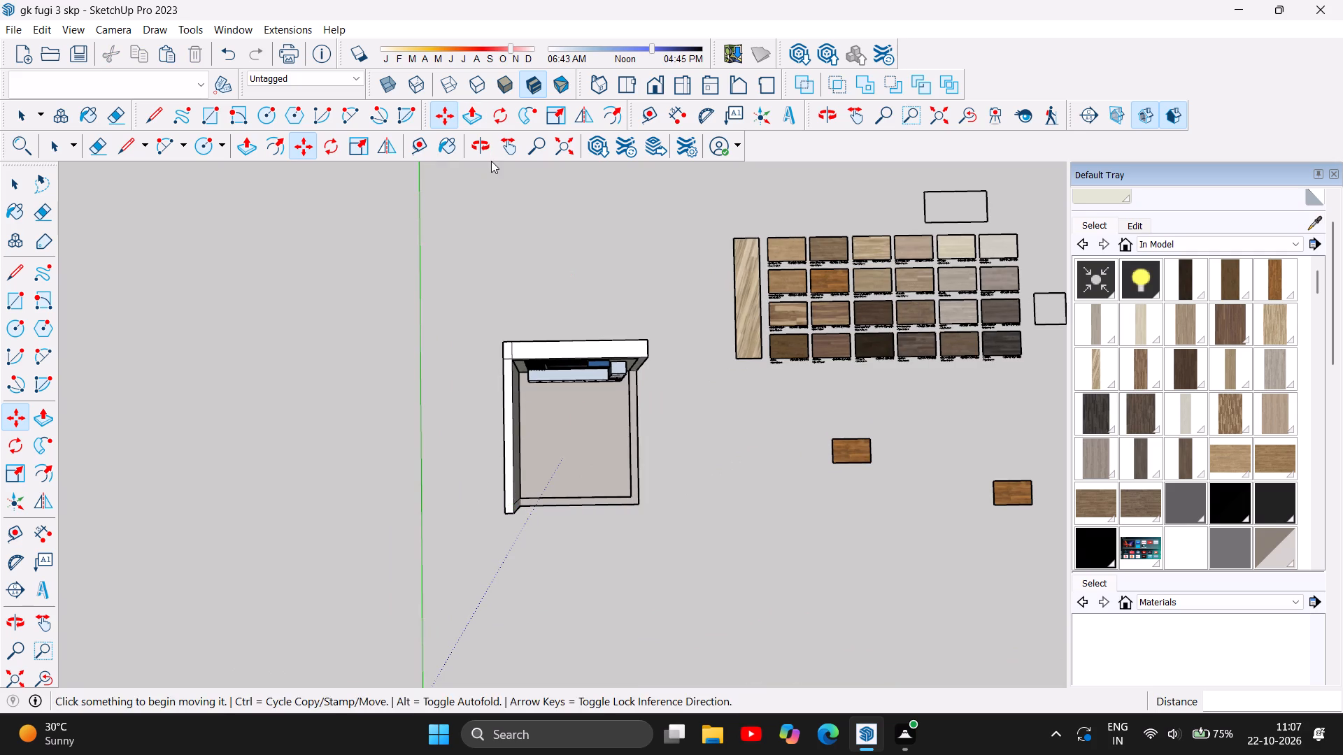
left_click(486, 148)
left_click_drag(620, 322, 618, 196)
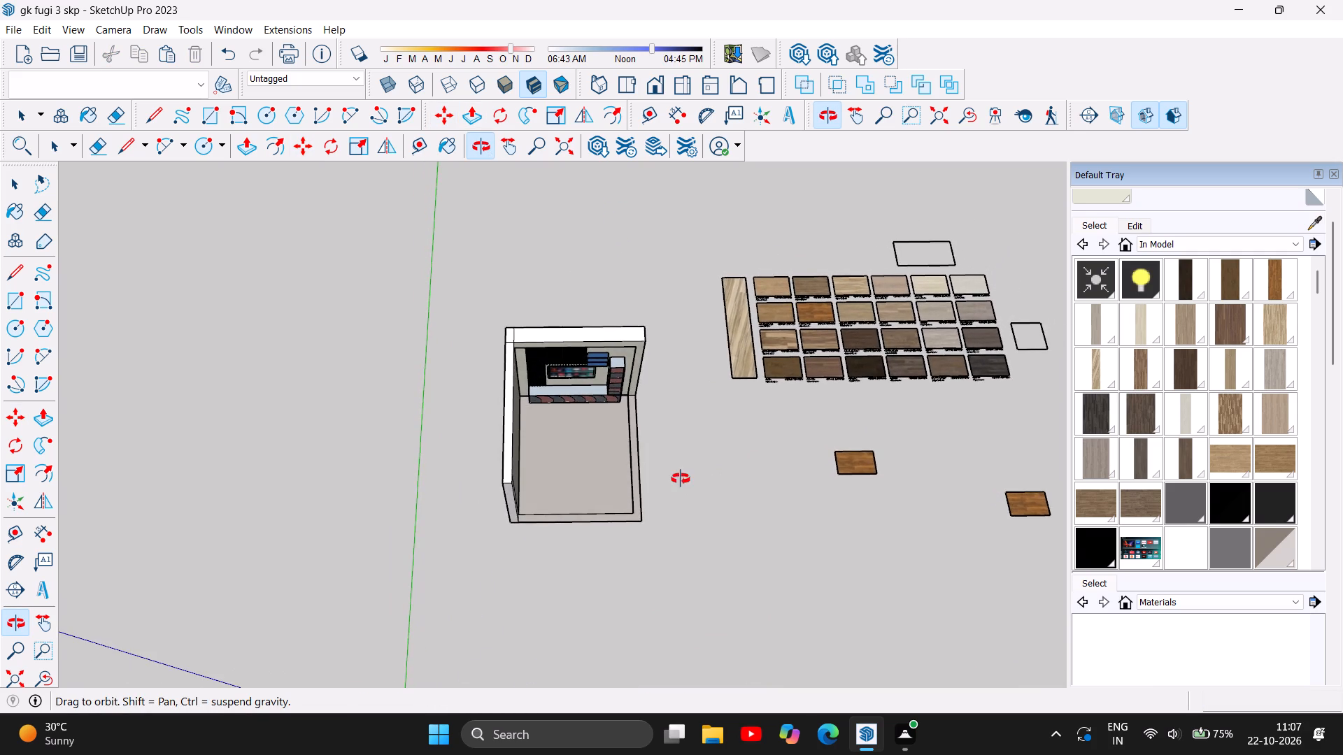
left_click_drag(681, 479, 699, 252)
left_click_drag(711, 459, 627, 315)
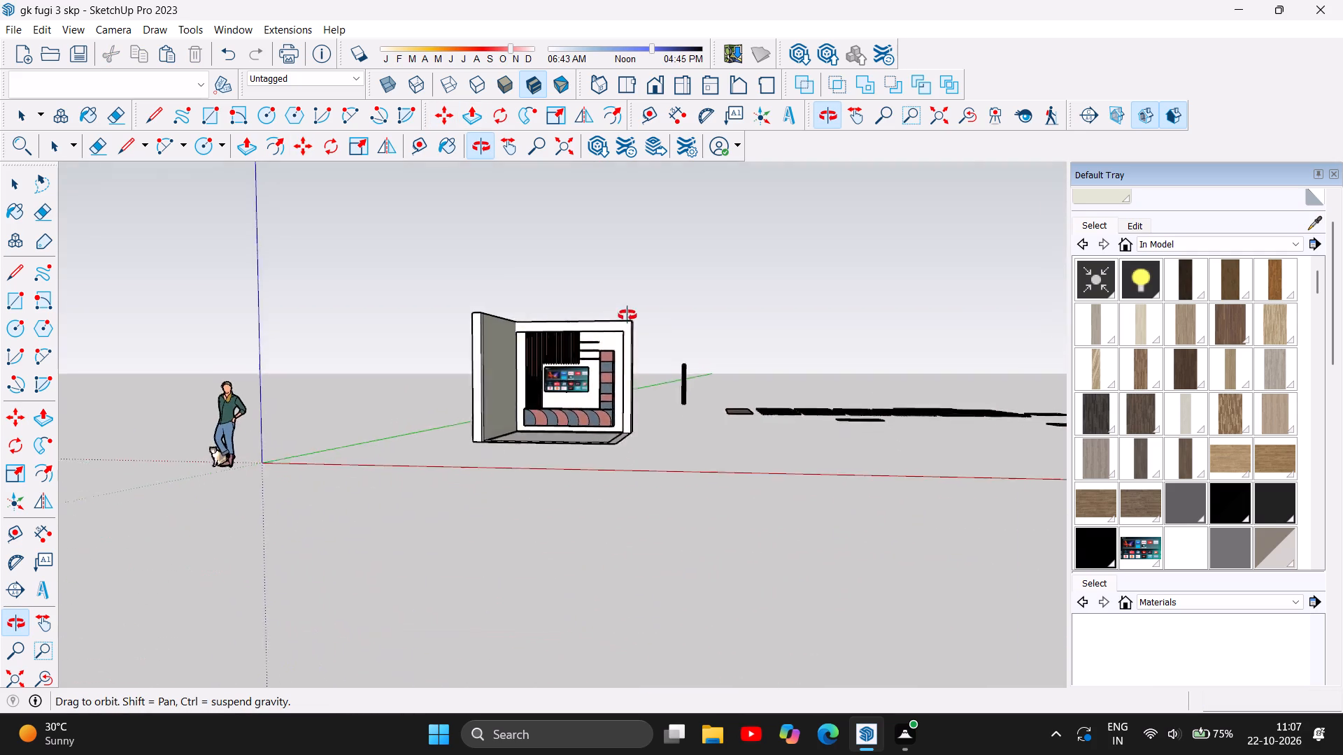
left_click_drag(627, 315, 574, 395)
scroll(555, 382, "up", 9)
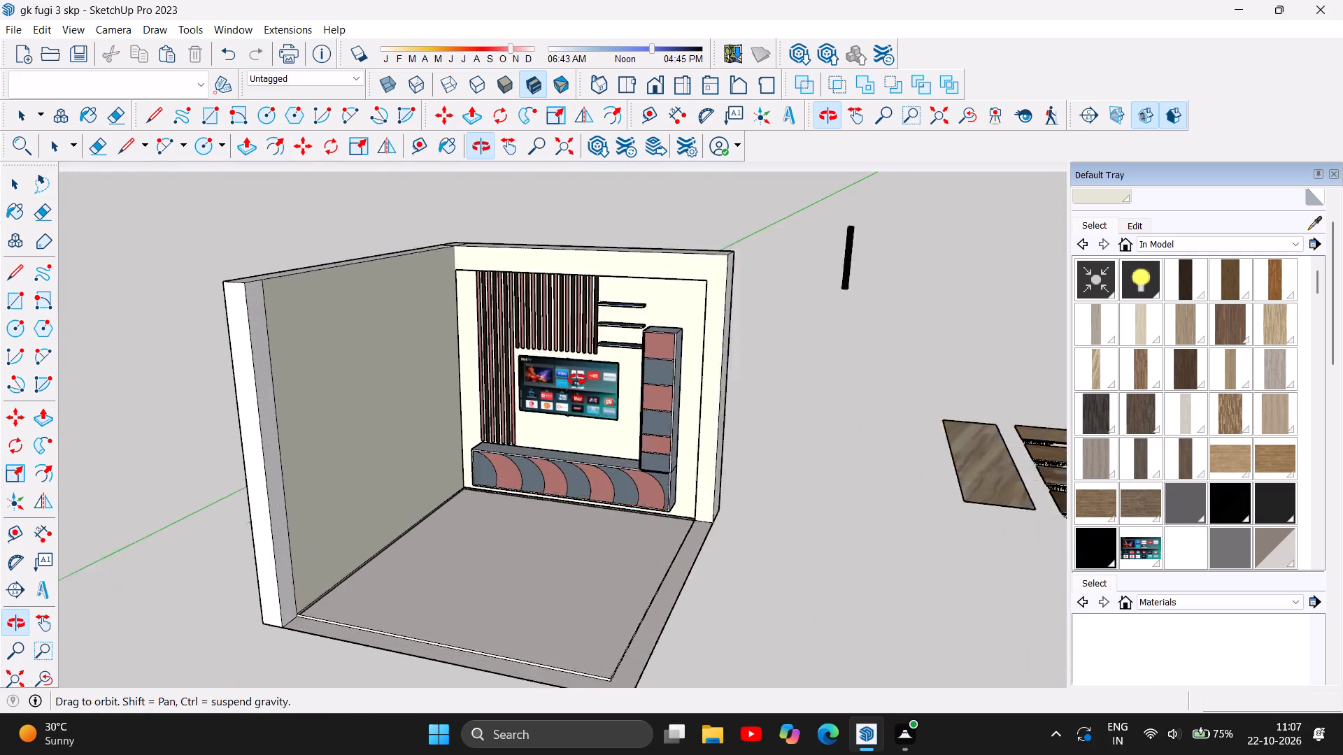
scroll(577, 380, "up", 2)
scroll(634, 364, "up", 4)
scroll(622, 421, "up", 1)
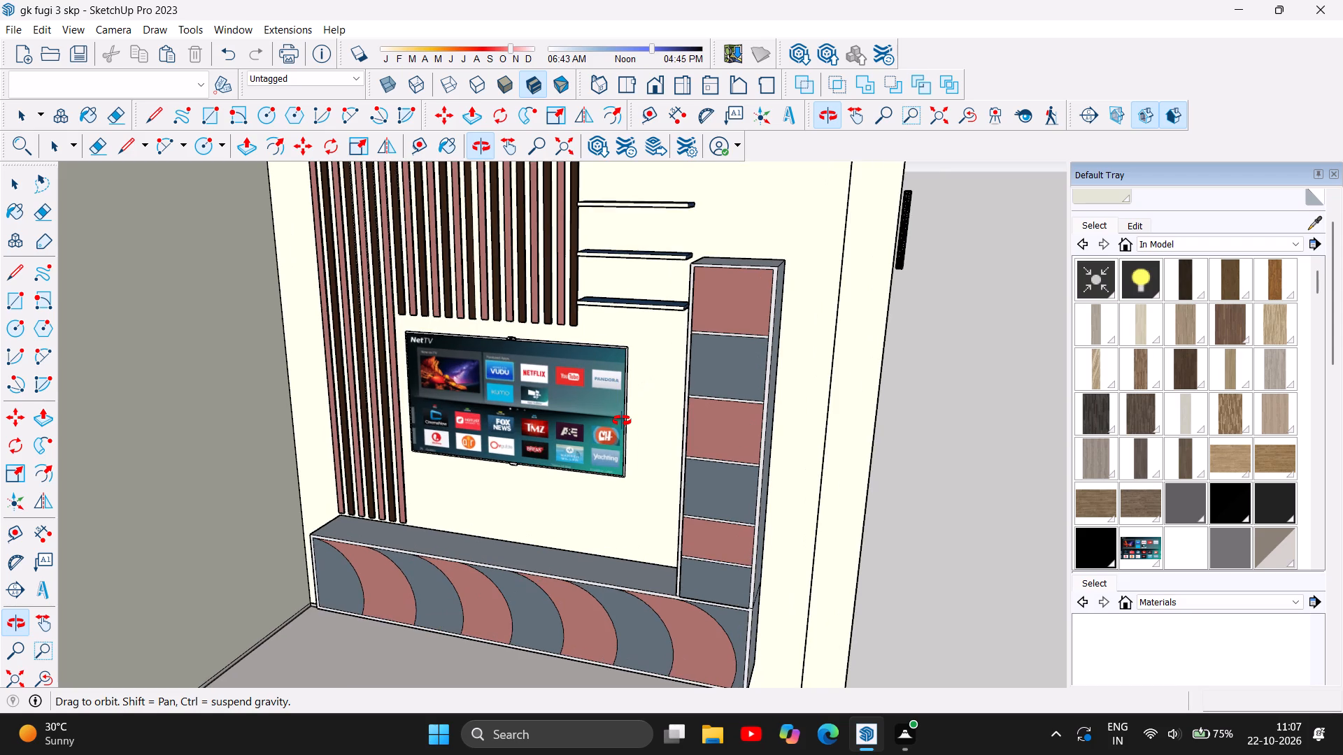
scroll(622, 421, "up", 1)
scroll(534, 373, "down", 8)
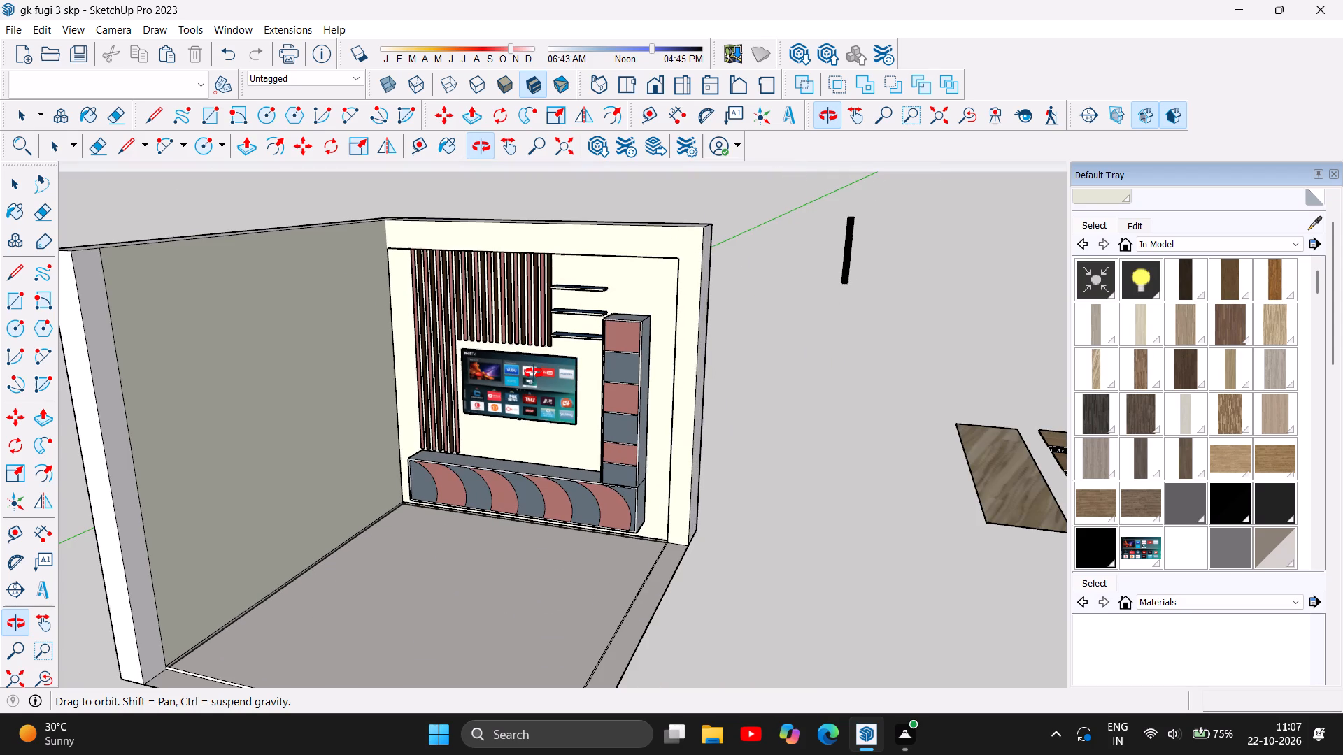
scroll(418, 399, "down", 5)
scroll(418, 399, "up", 1)
scroll(418, 399, "down", 5)
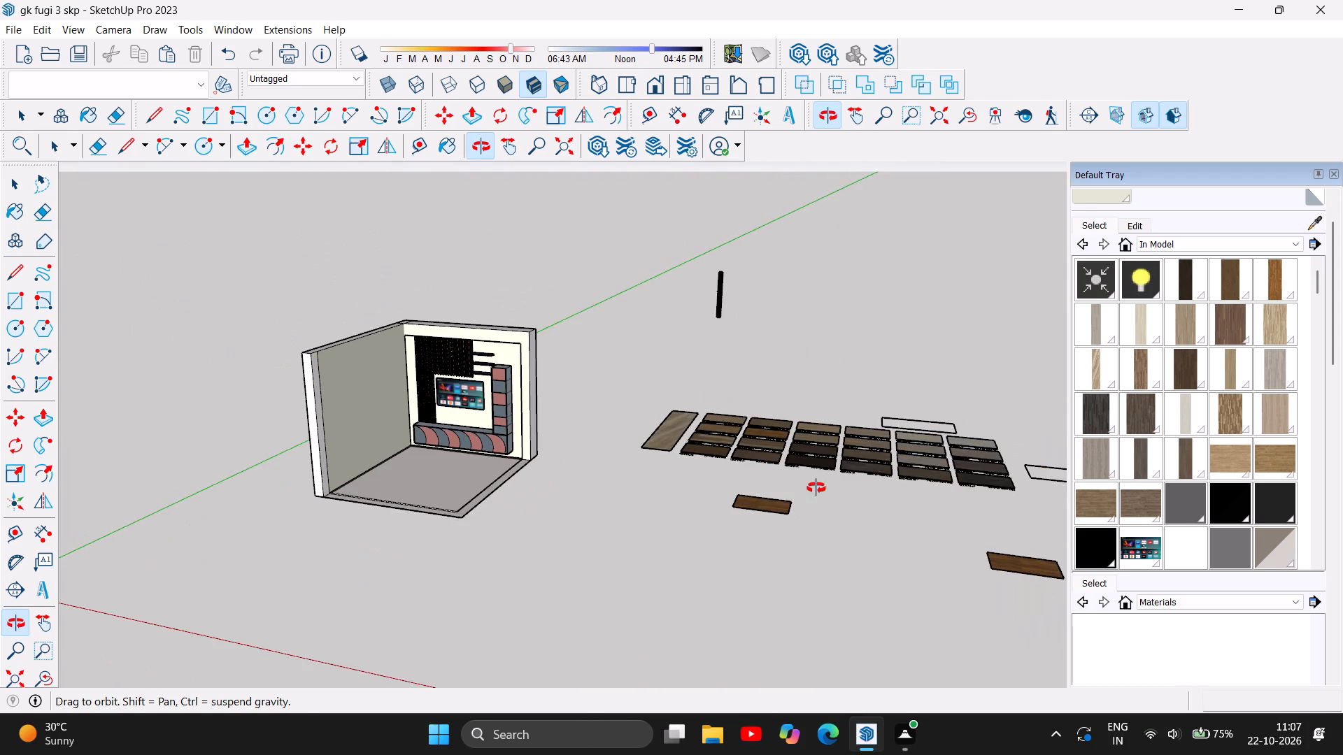
left_click_drag(825, 479, 827, 648)
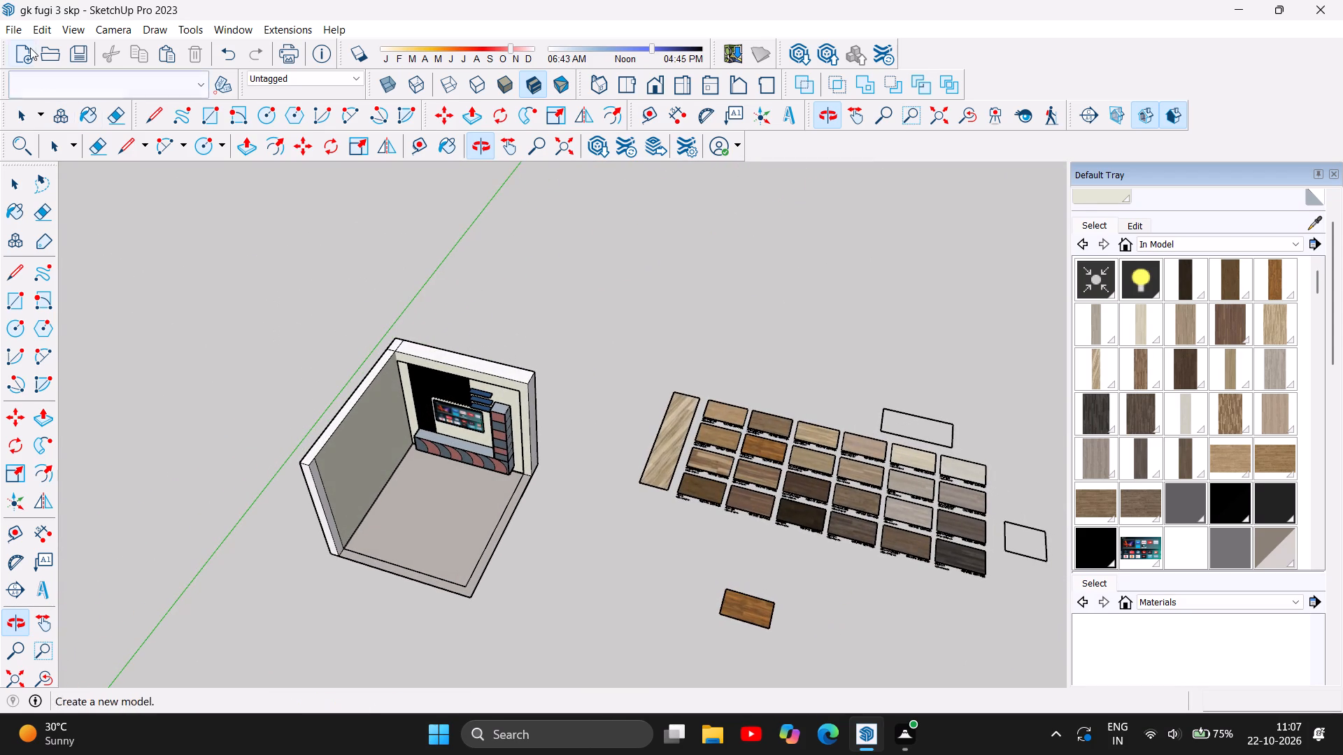
Start a model import and open the sketchup familys folder inside Downloads.
left_click(12, 27)
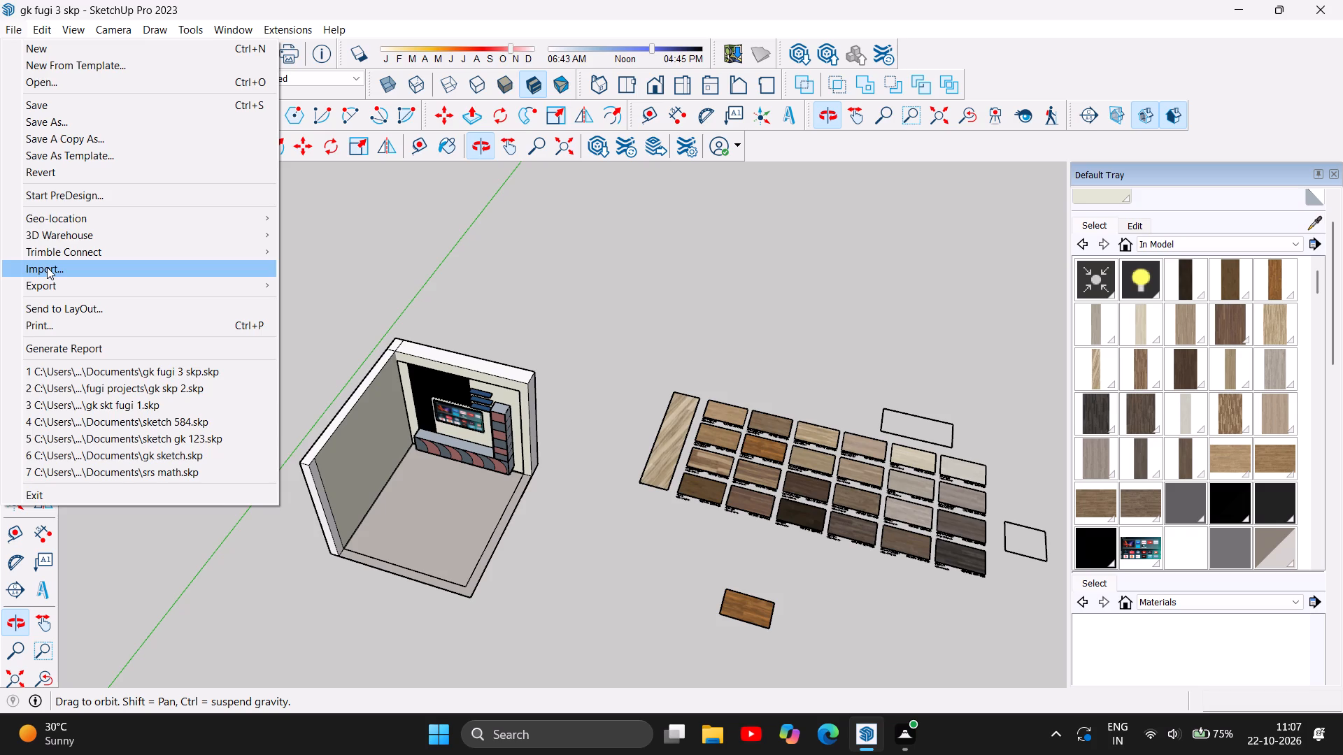
left_click(47, 267)
scroll(244, 252, "down", 2)
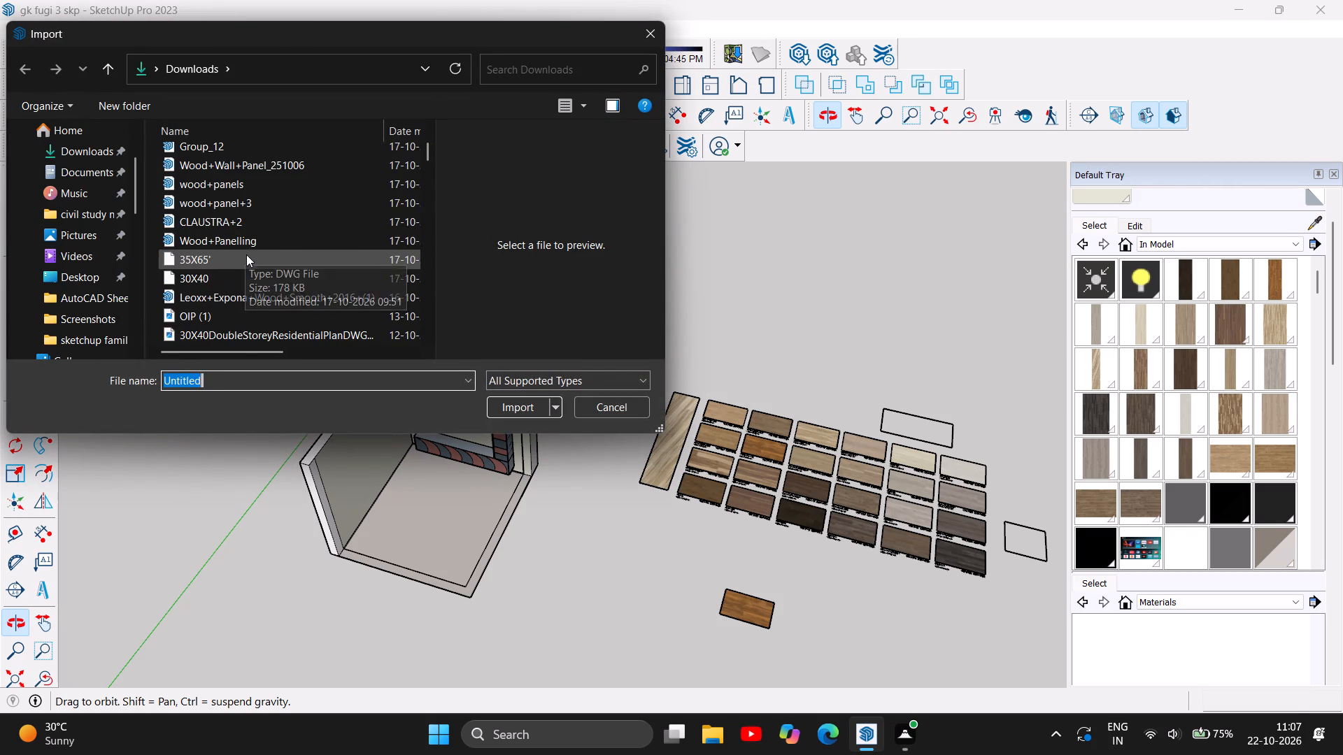
scroll(229, 277, "down", 2)
left_click(221, 316)
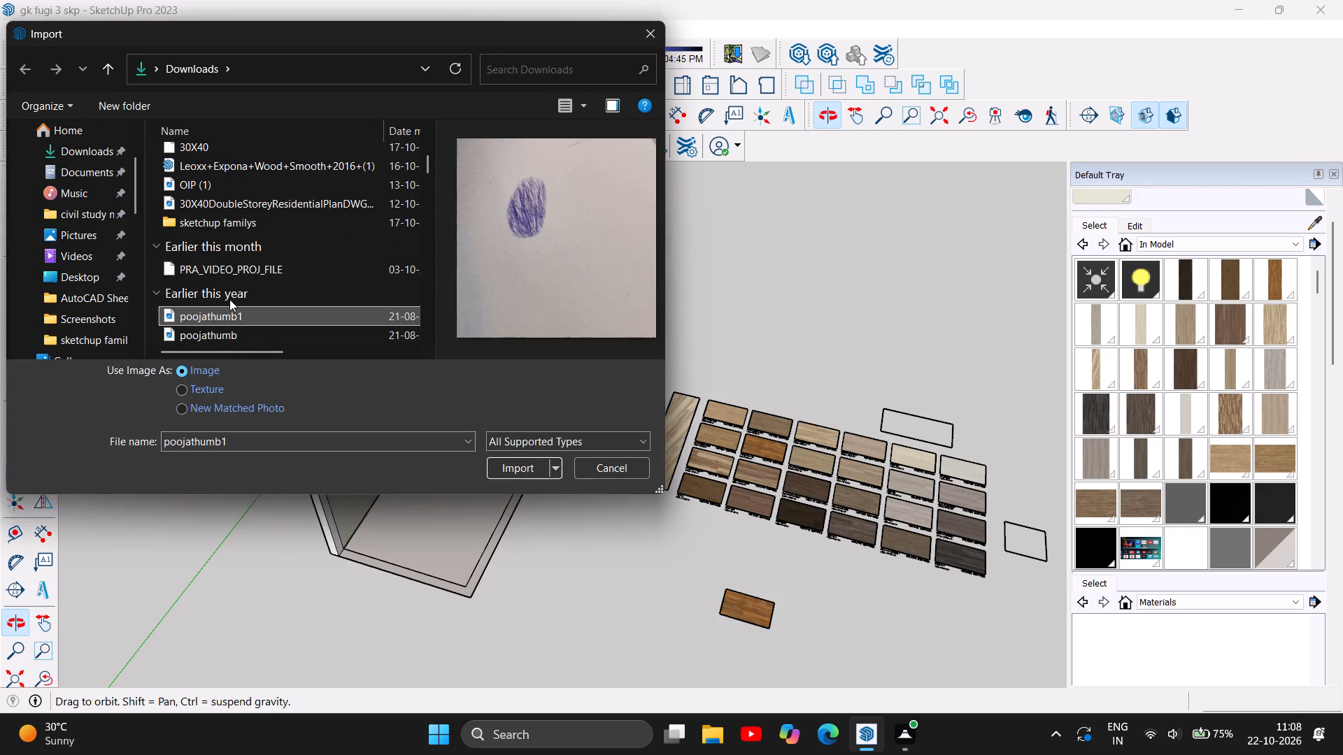
scroll(260, 257, "down", 2)
scroll(243, 266, "up", 2)
left_click(246, 230)
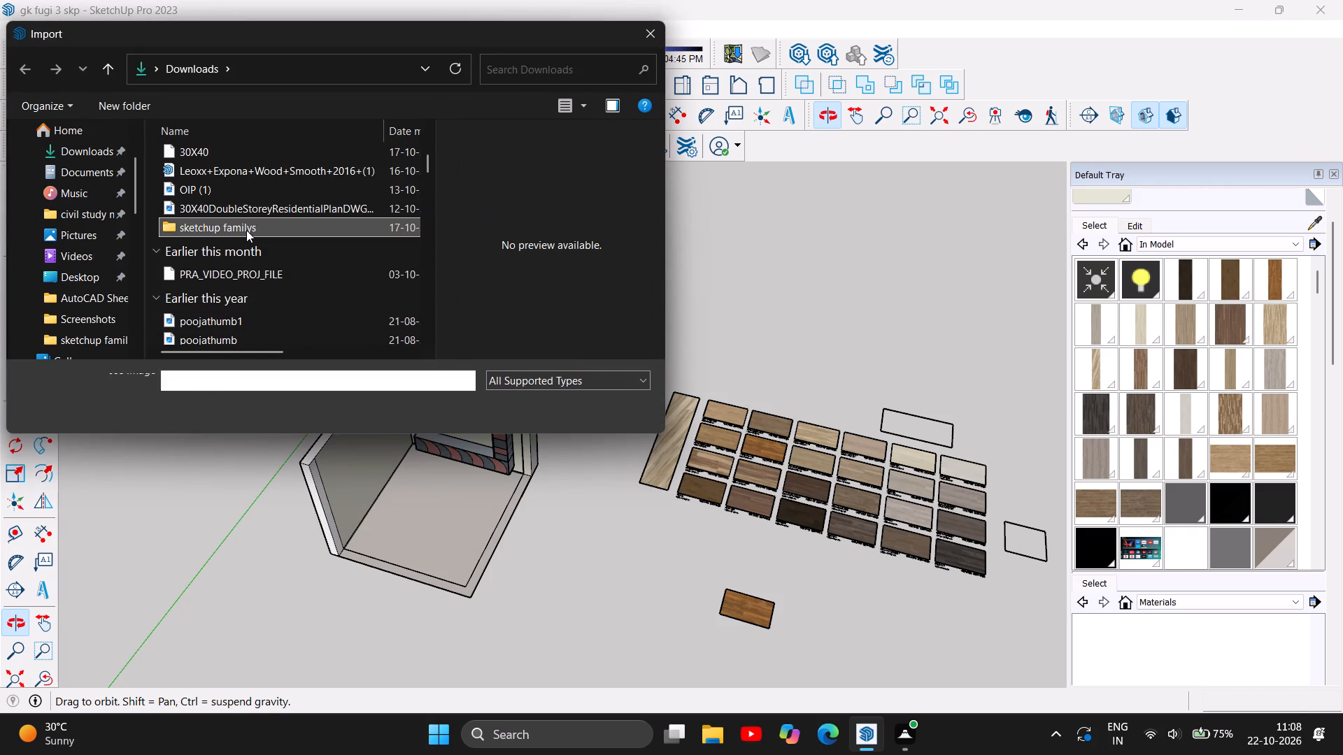
double_click(246, 230)
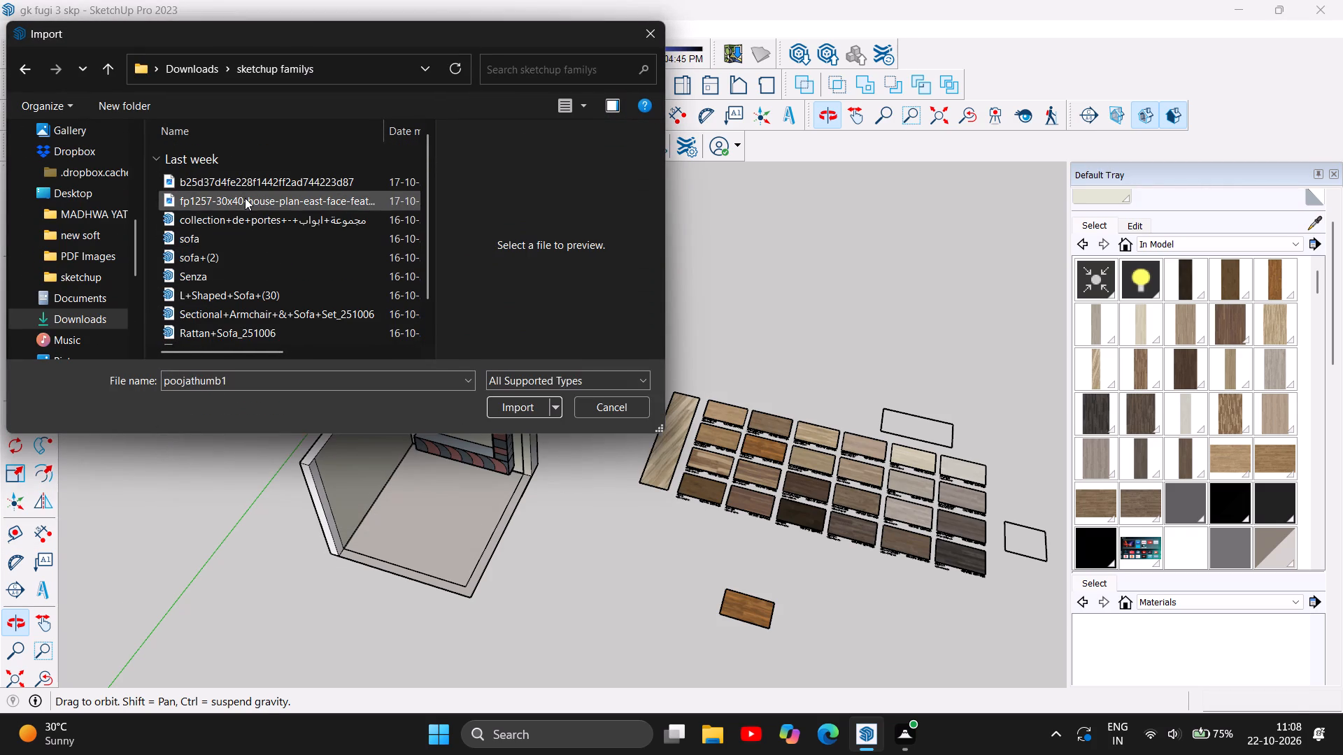
Preview the sofa models in the folder, from sofa and sofa+(2) through Rattan+Sofa_251006 and michel-club1.
left_click(245, 198)
left_click(252, 210)
left_click(247, 232)
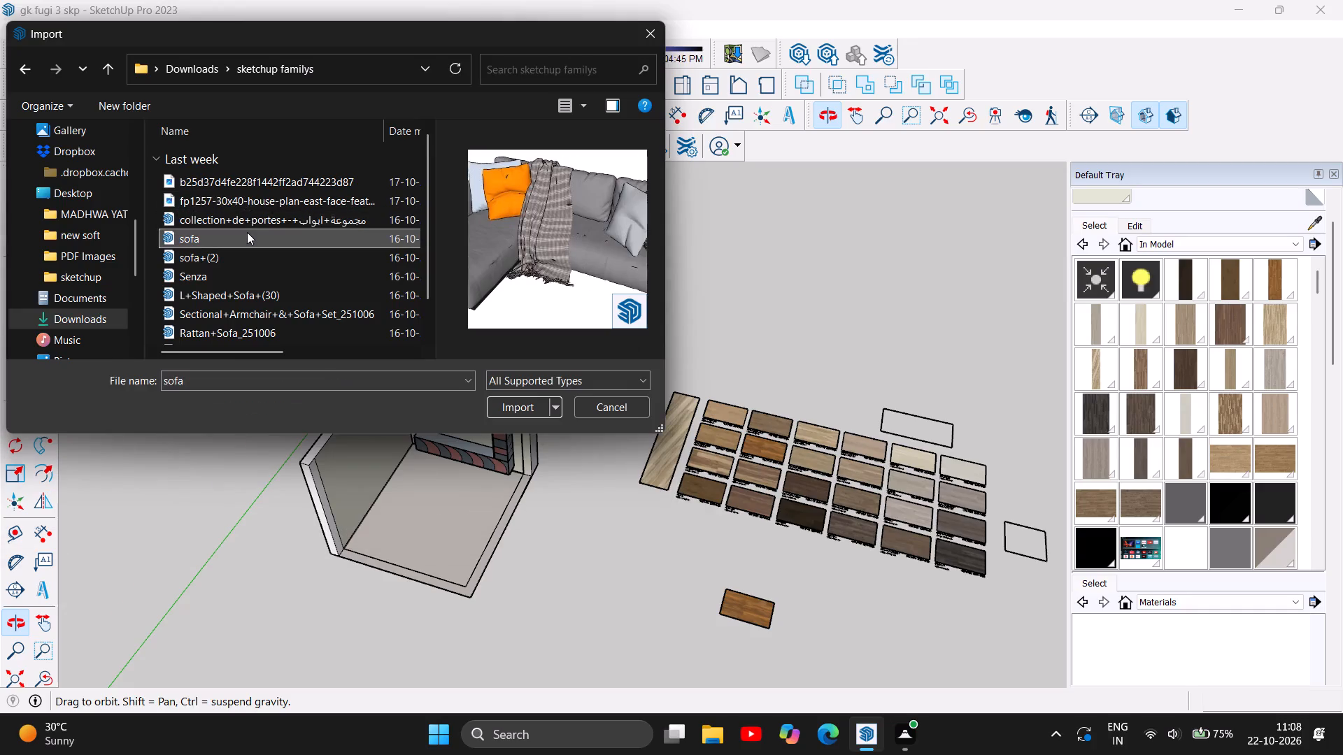
left_click(264, 236)
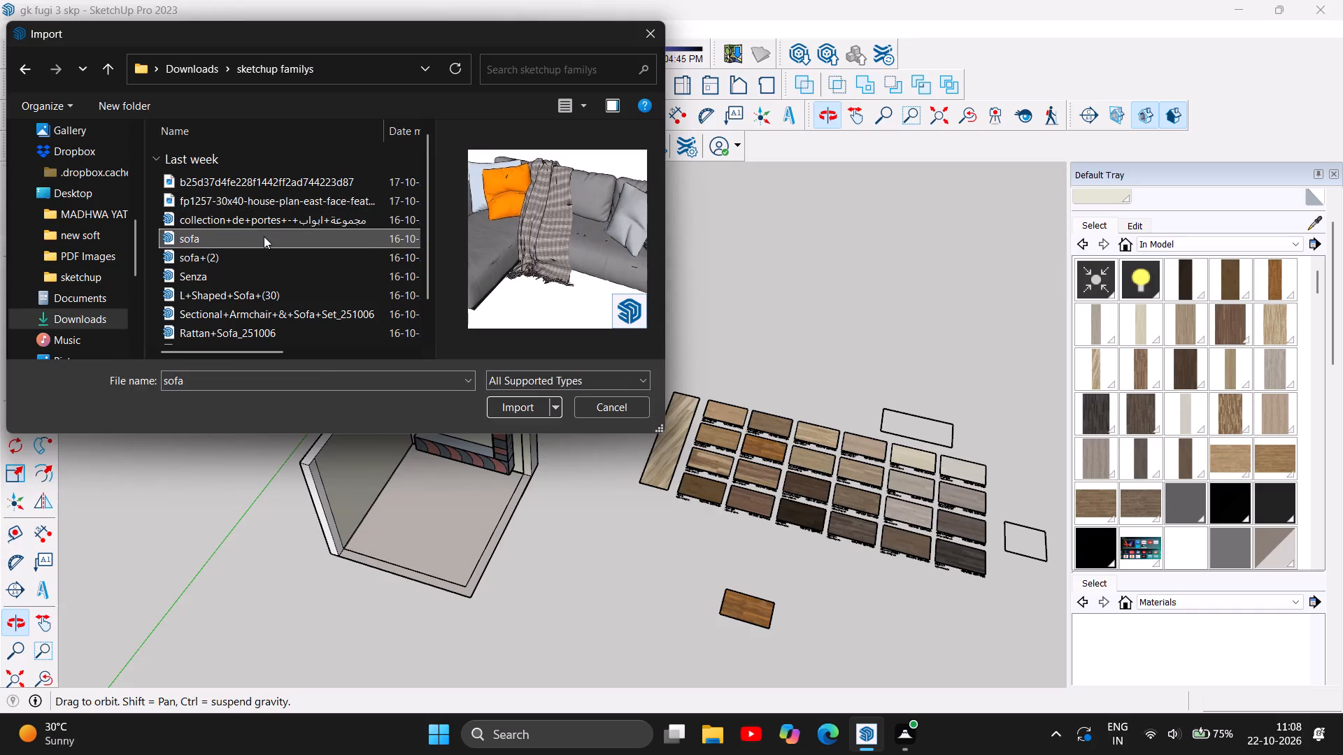
left_click(257, 240)
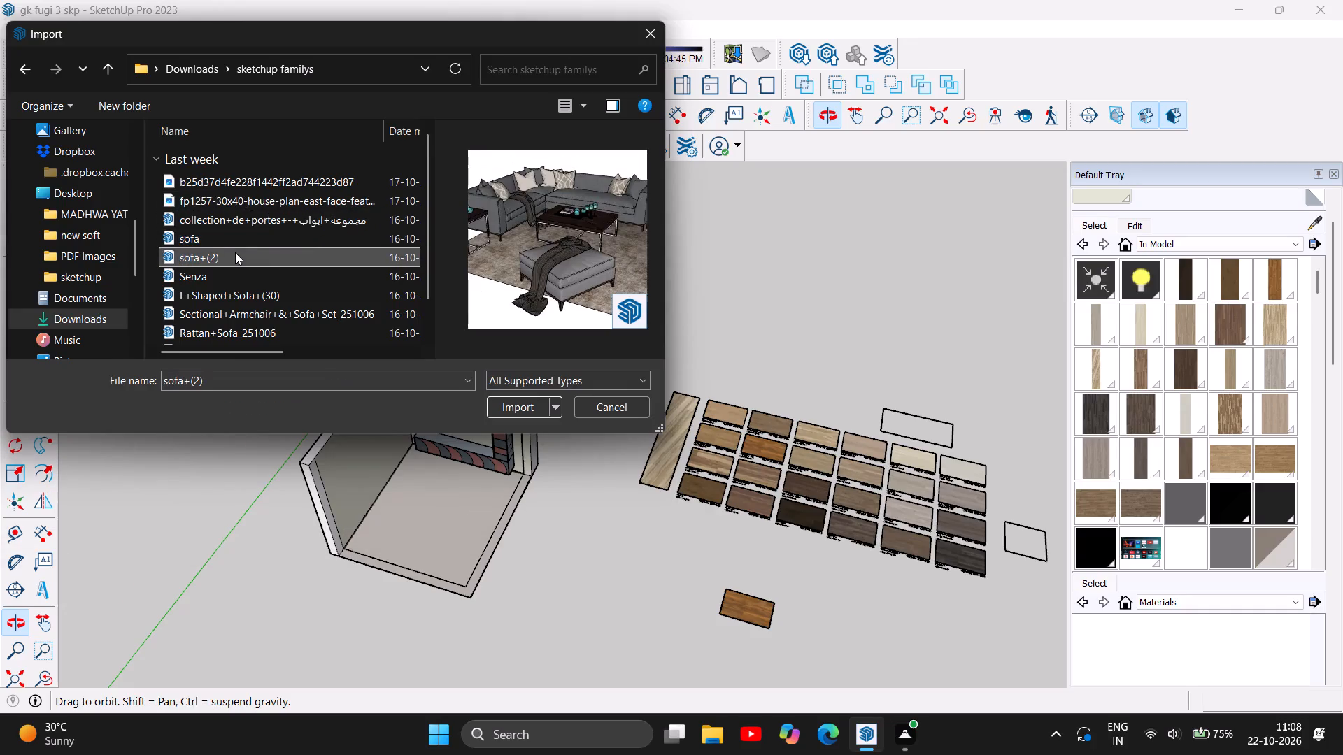
left_click(235, 252)
left_click(206, 273)
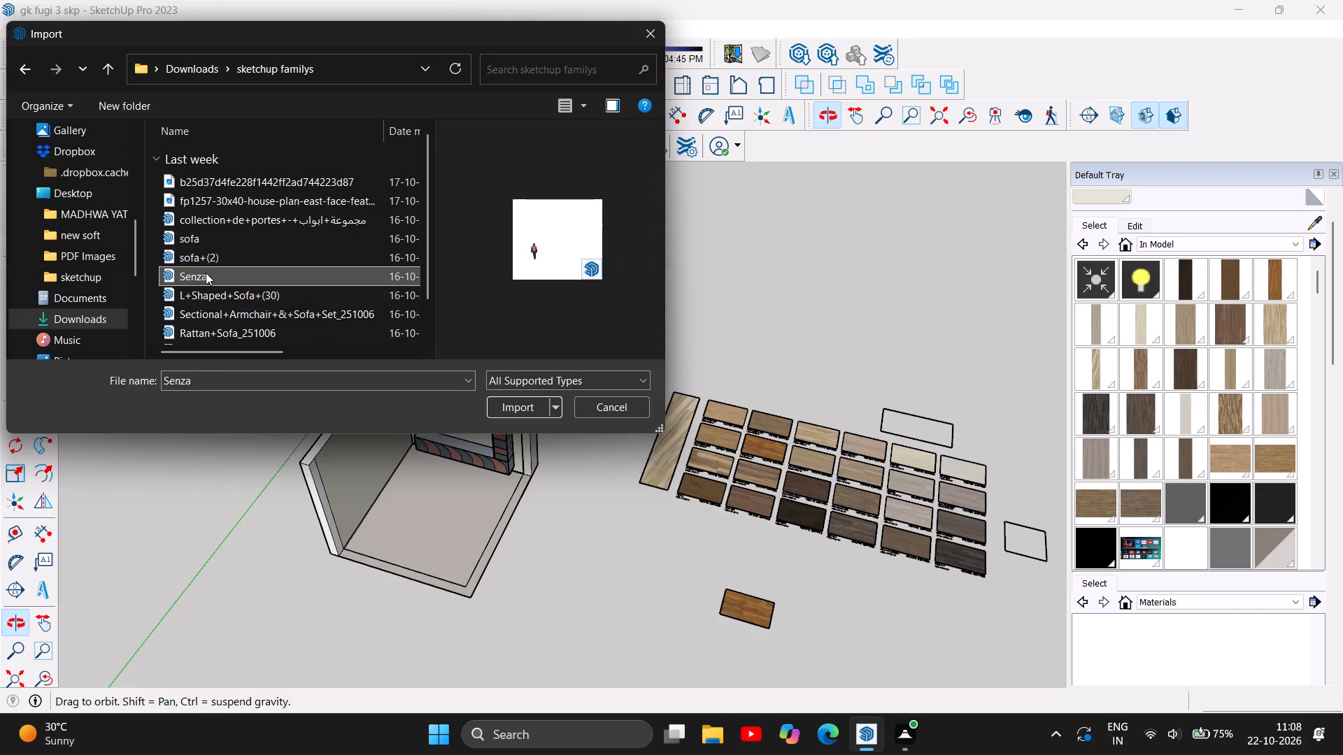
left_click(201, 292)
scroll(270, 226, "down", 1)
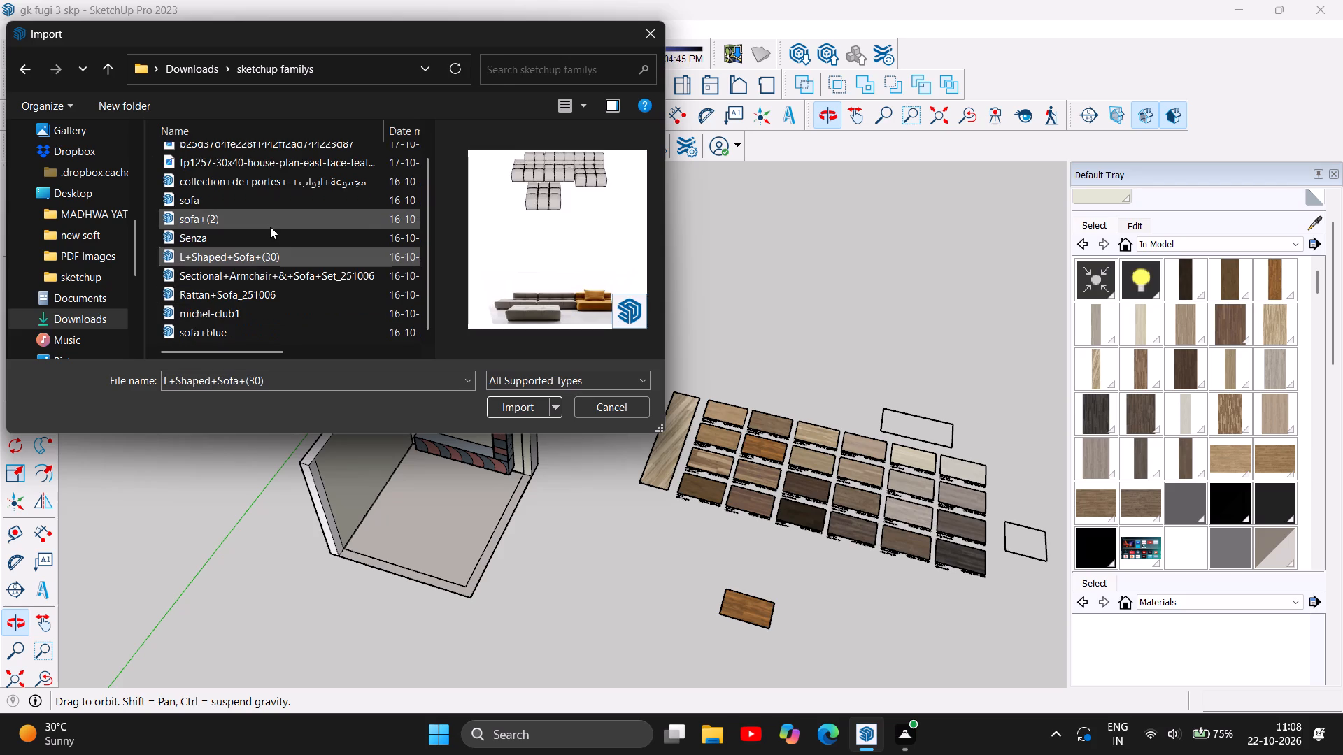
left_click(241, 263)
left_click(243, 259)
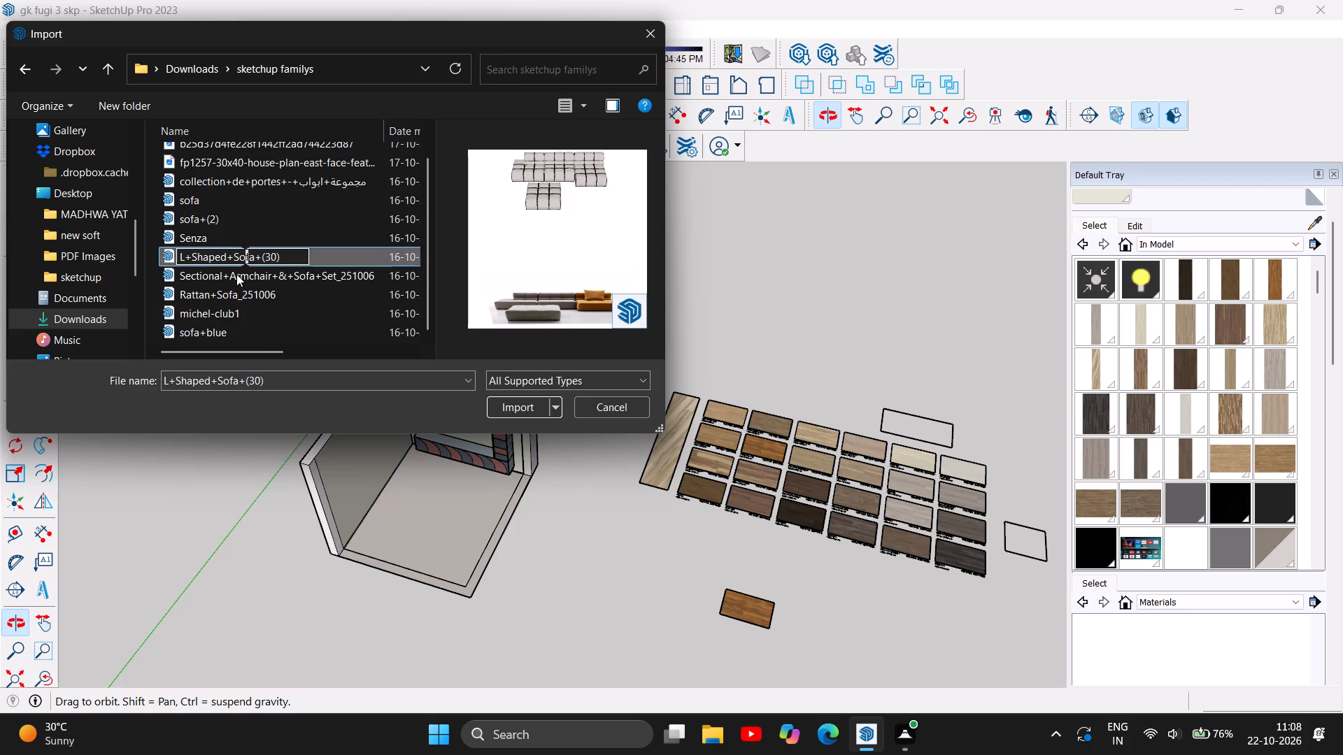
left_click(236, 274)
left_click(222, 289)
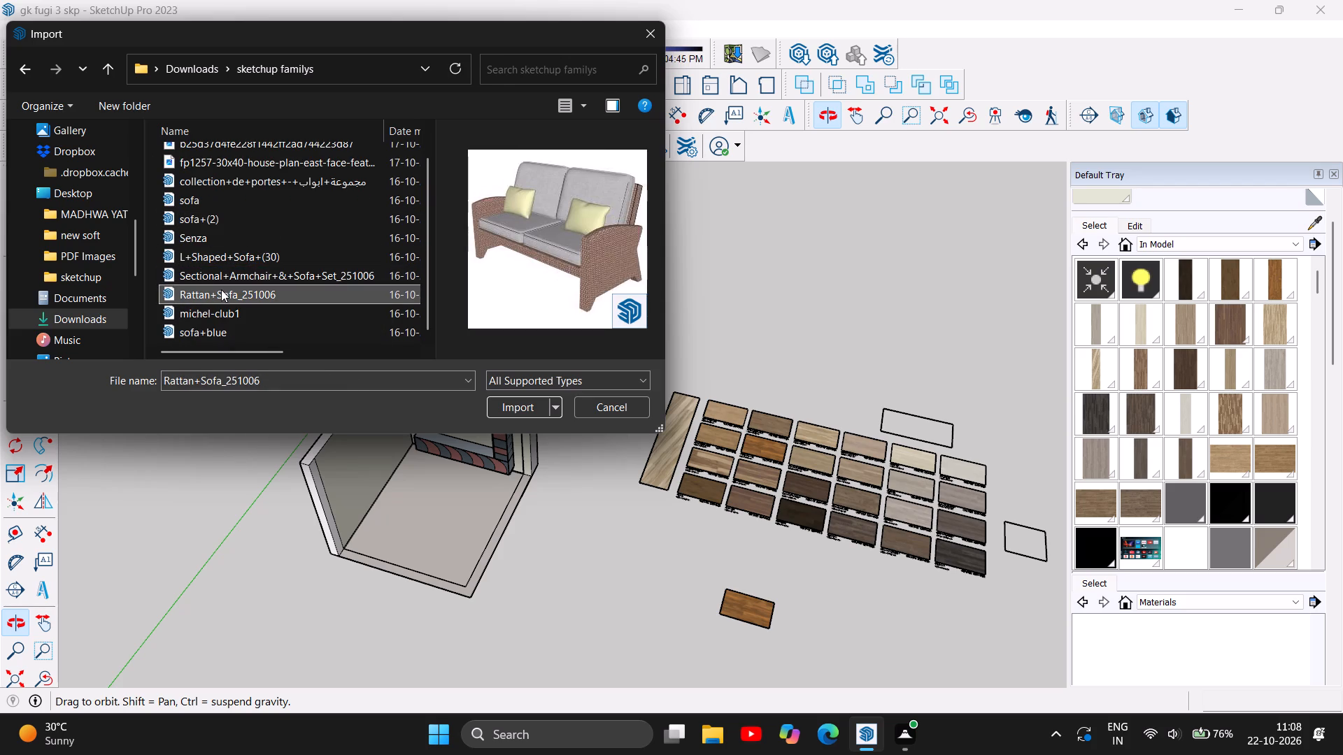
left_click(206, 315)
scroll(283, 247, "down", 1)
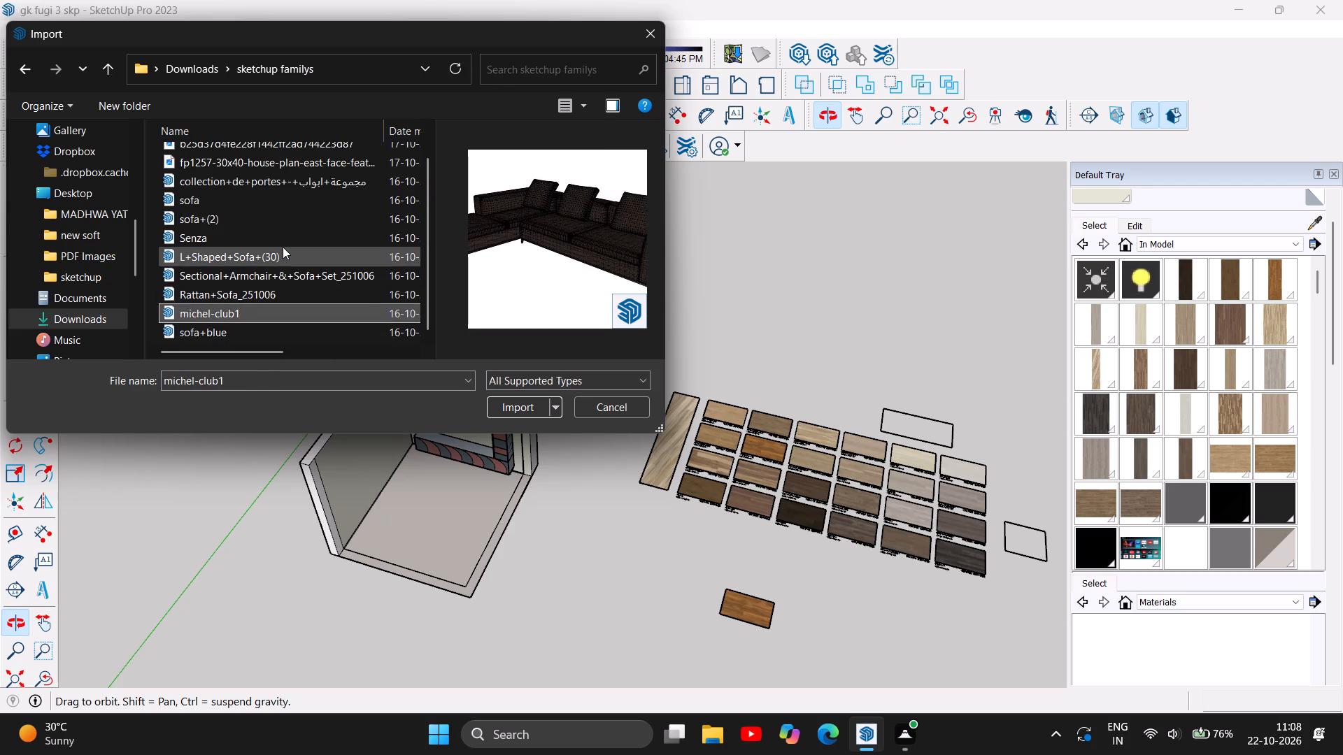
scroll(283, 247, "down", 1)
Import the sofa+blue model and place it on the room floor in front of the TV unit.
left_click(198, 327)
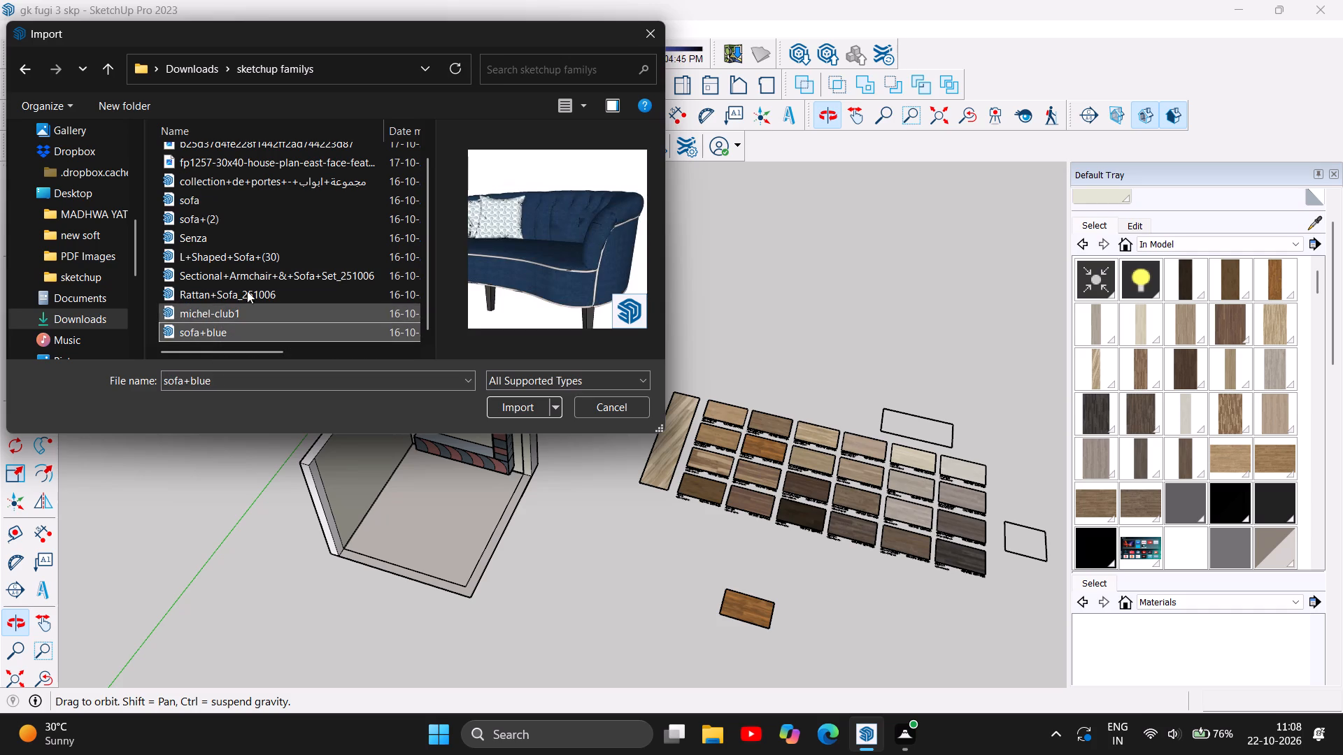
left_click(530, 408)
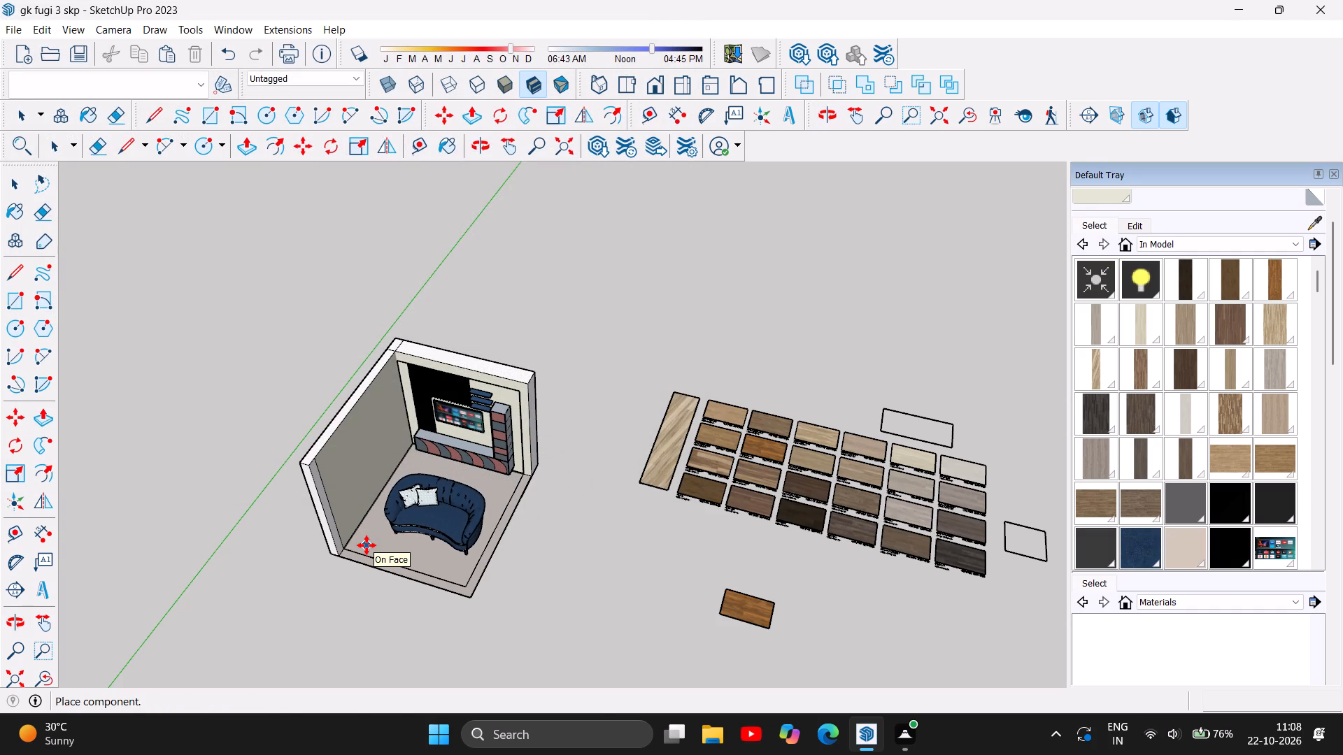
left_click(367, 545)
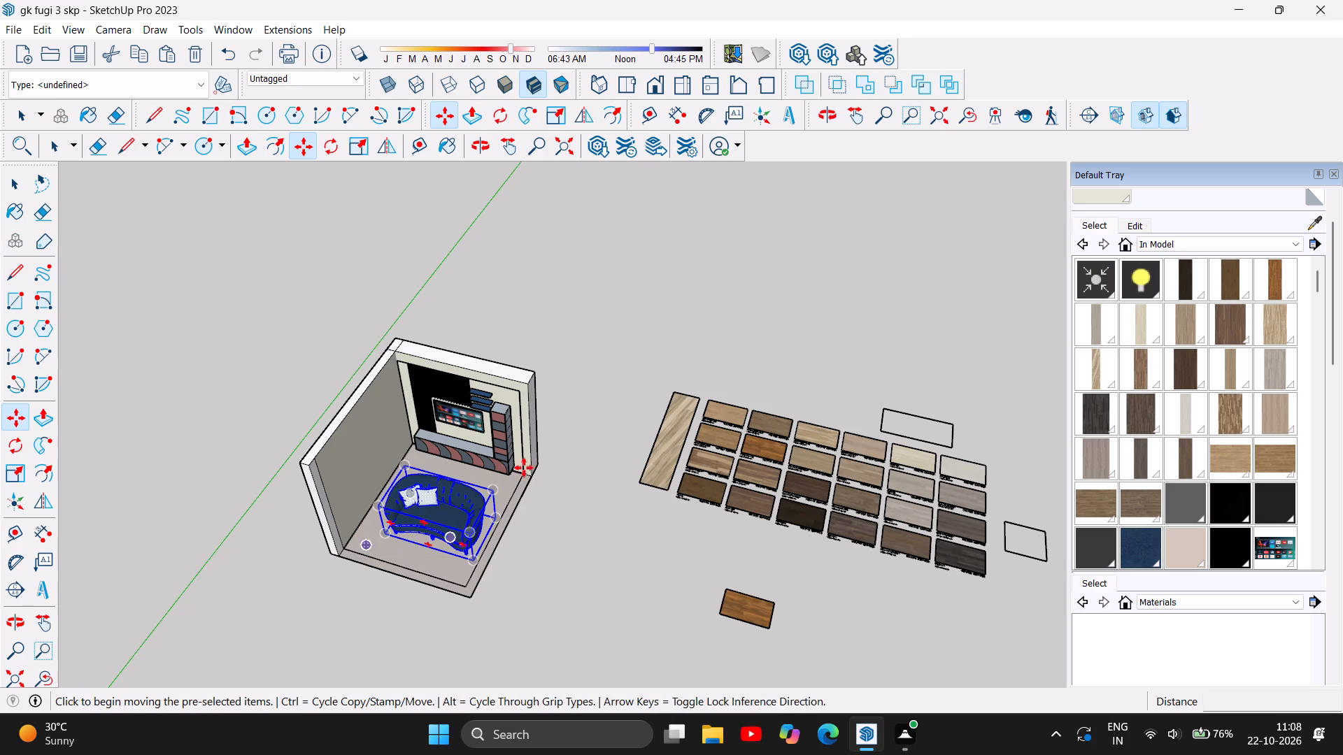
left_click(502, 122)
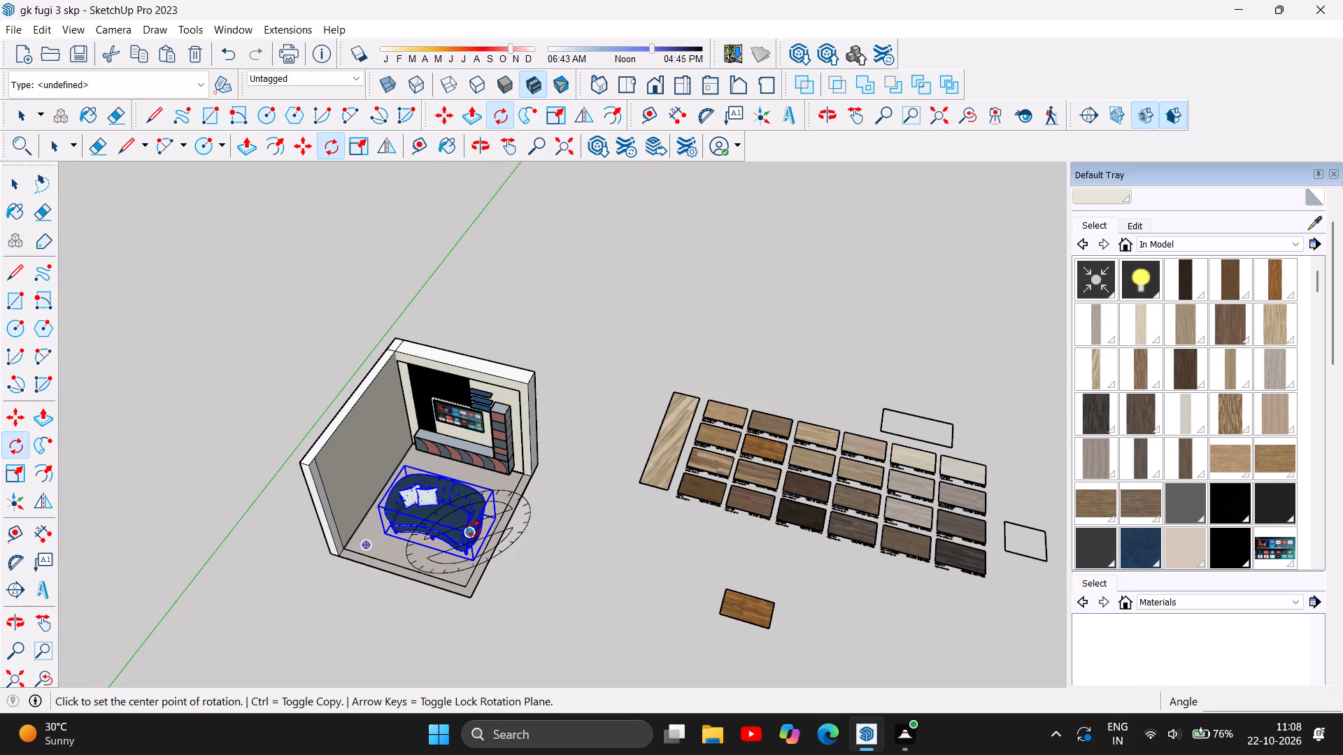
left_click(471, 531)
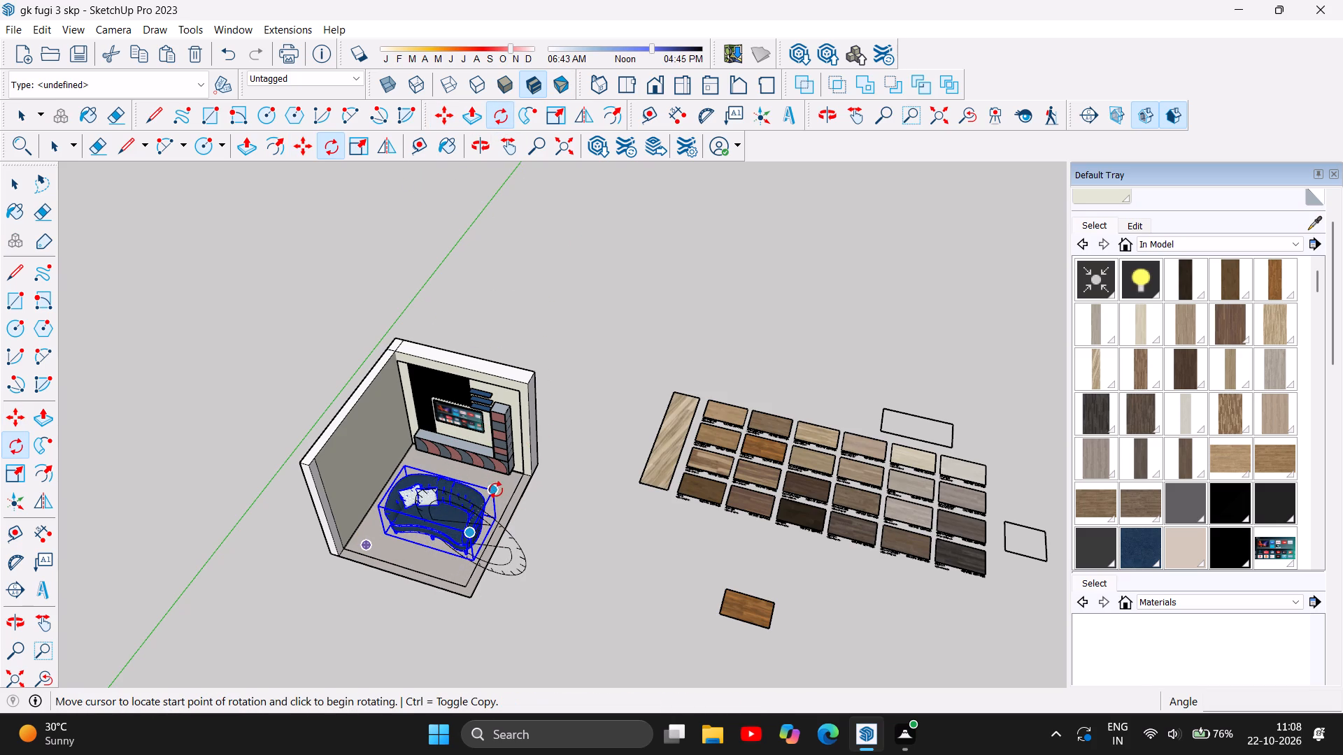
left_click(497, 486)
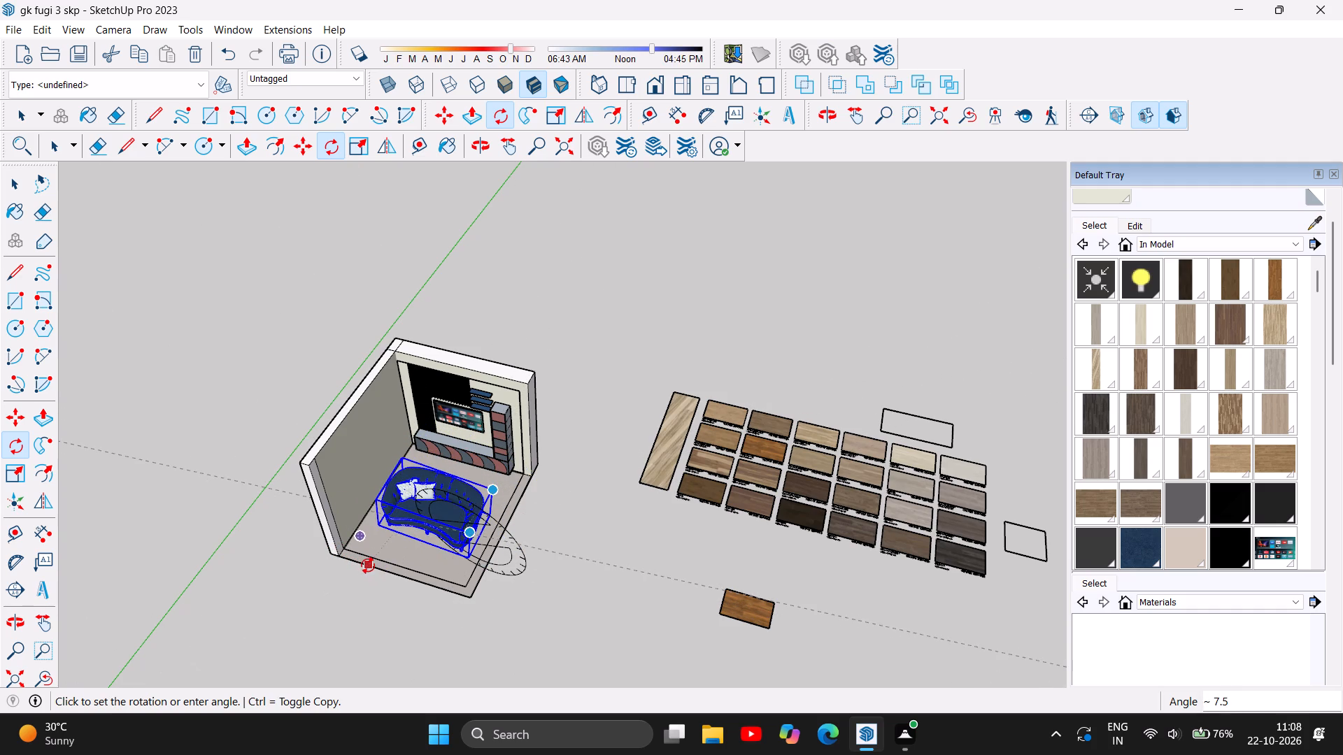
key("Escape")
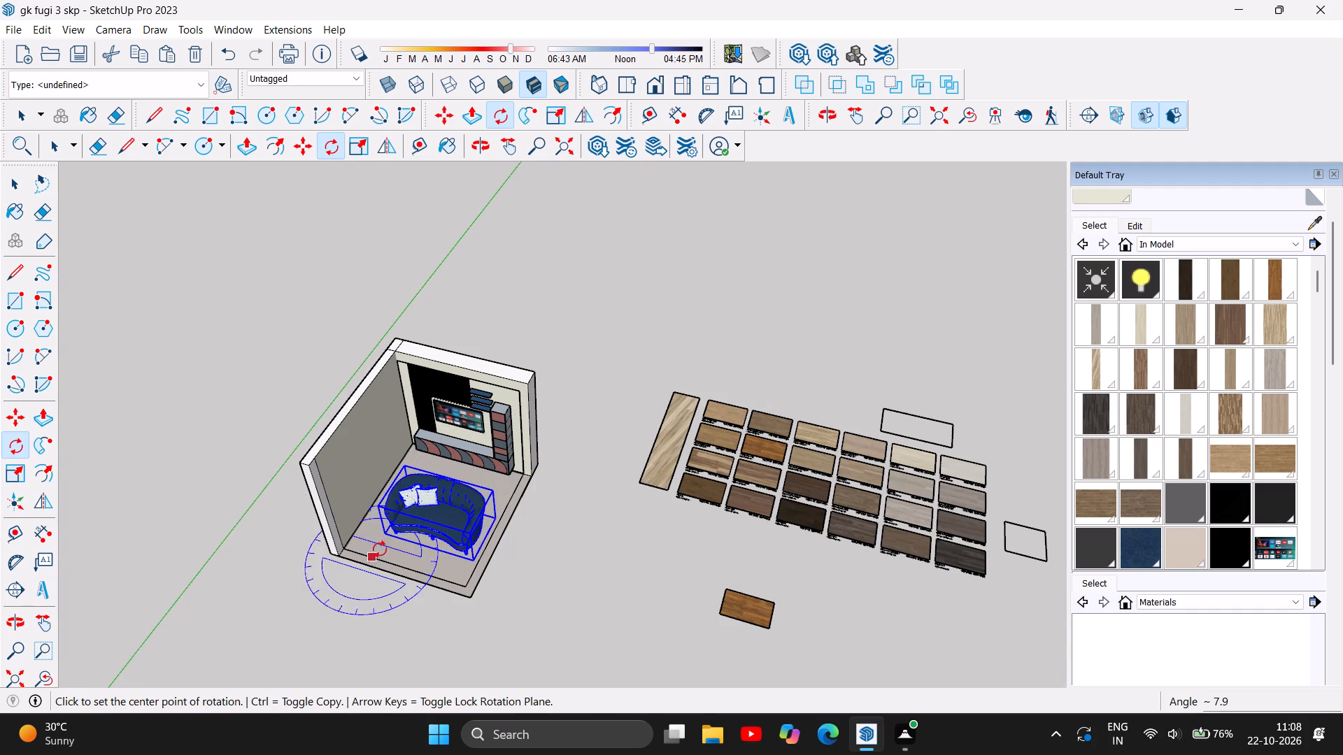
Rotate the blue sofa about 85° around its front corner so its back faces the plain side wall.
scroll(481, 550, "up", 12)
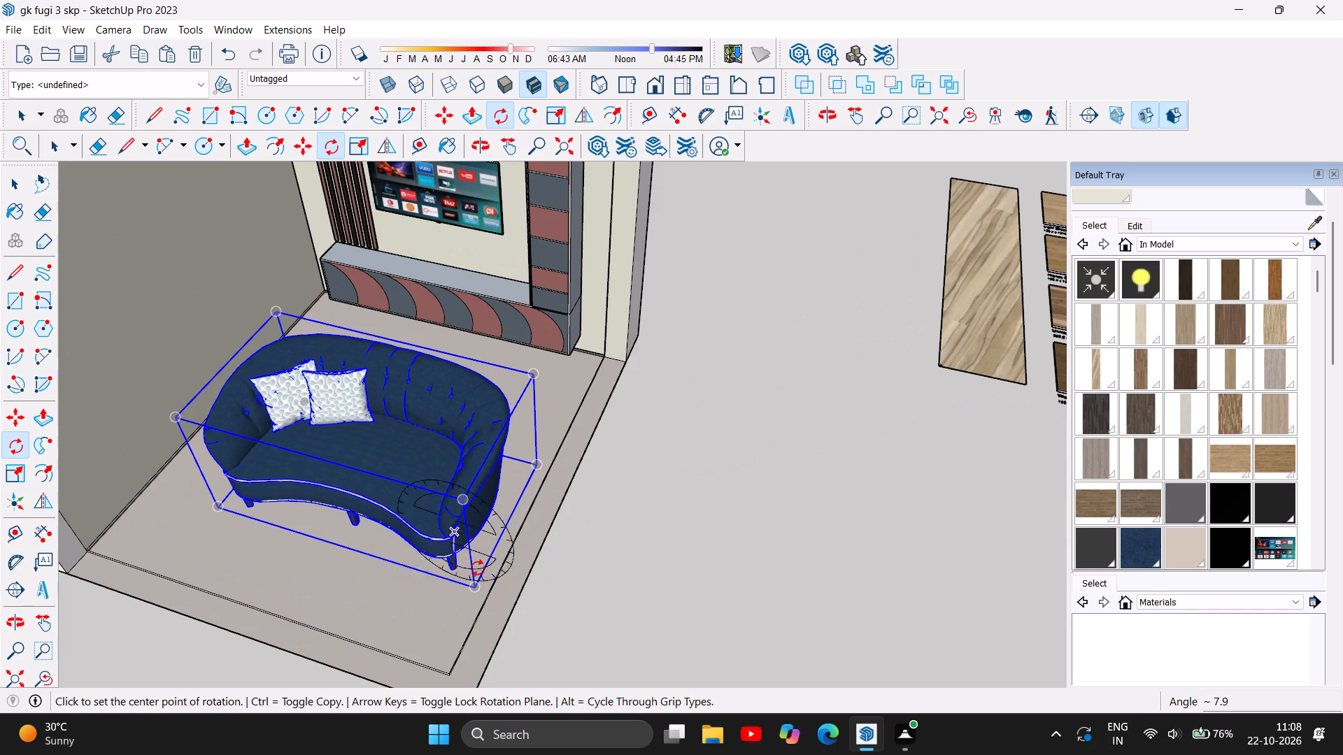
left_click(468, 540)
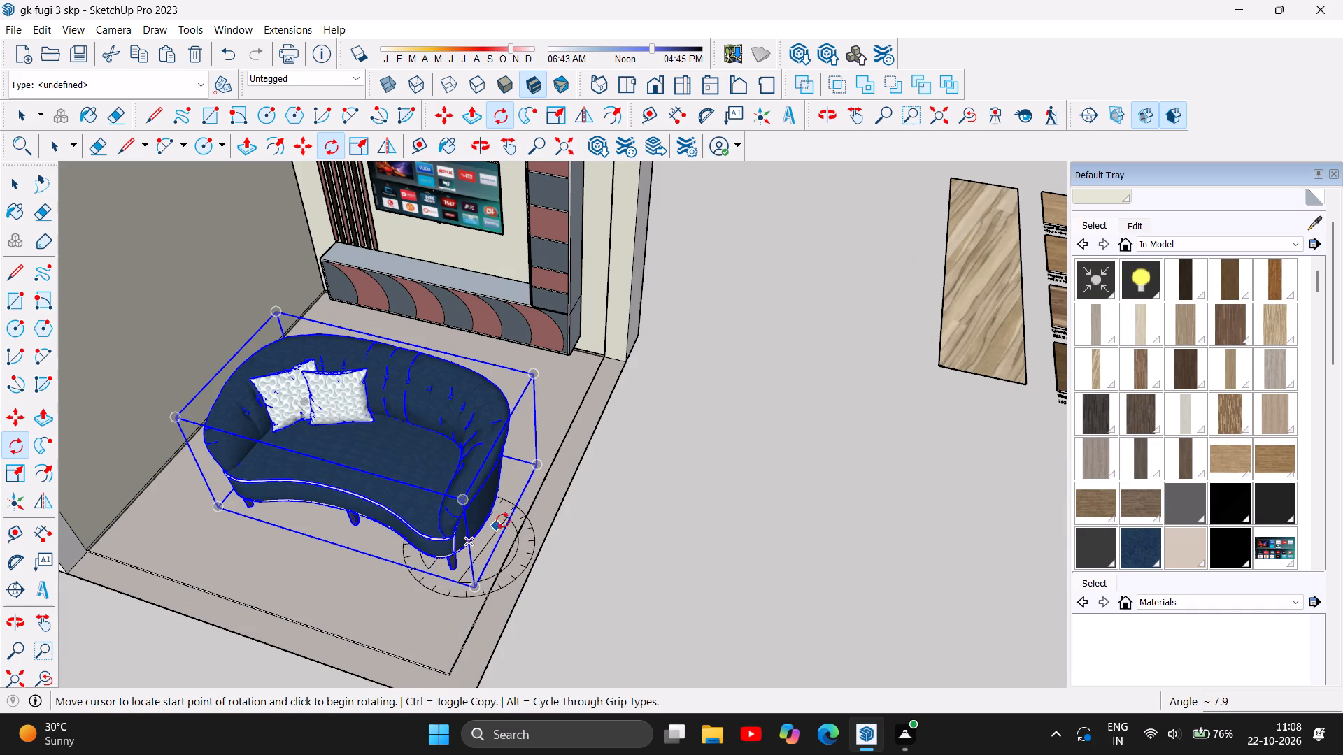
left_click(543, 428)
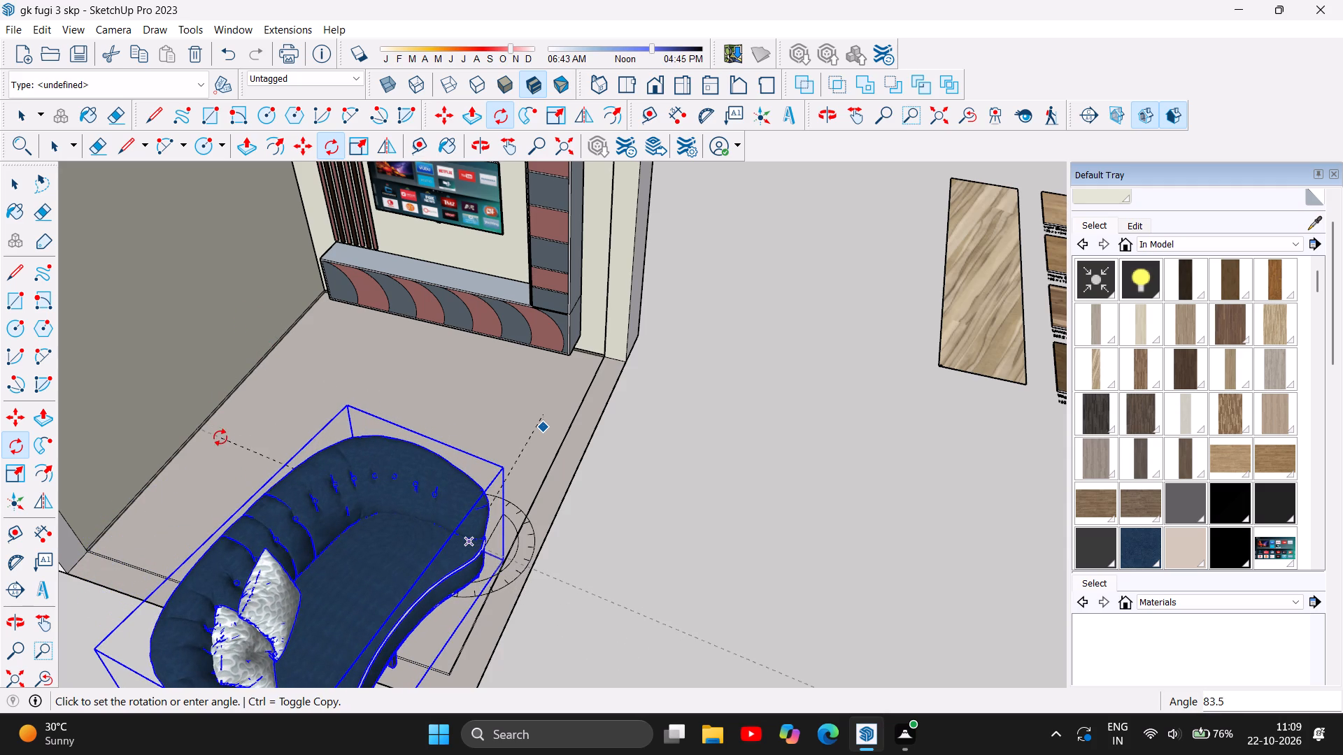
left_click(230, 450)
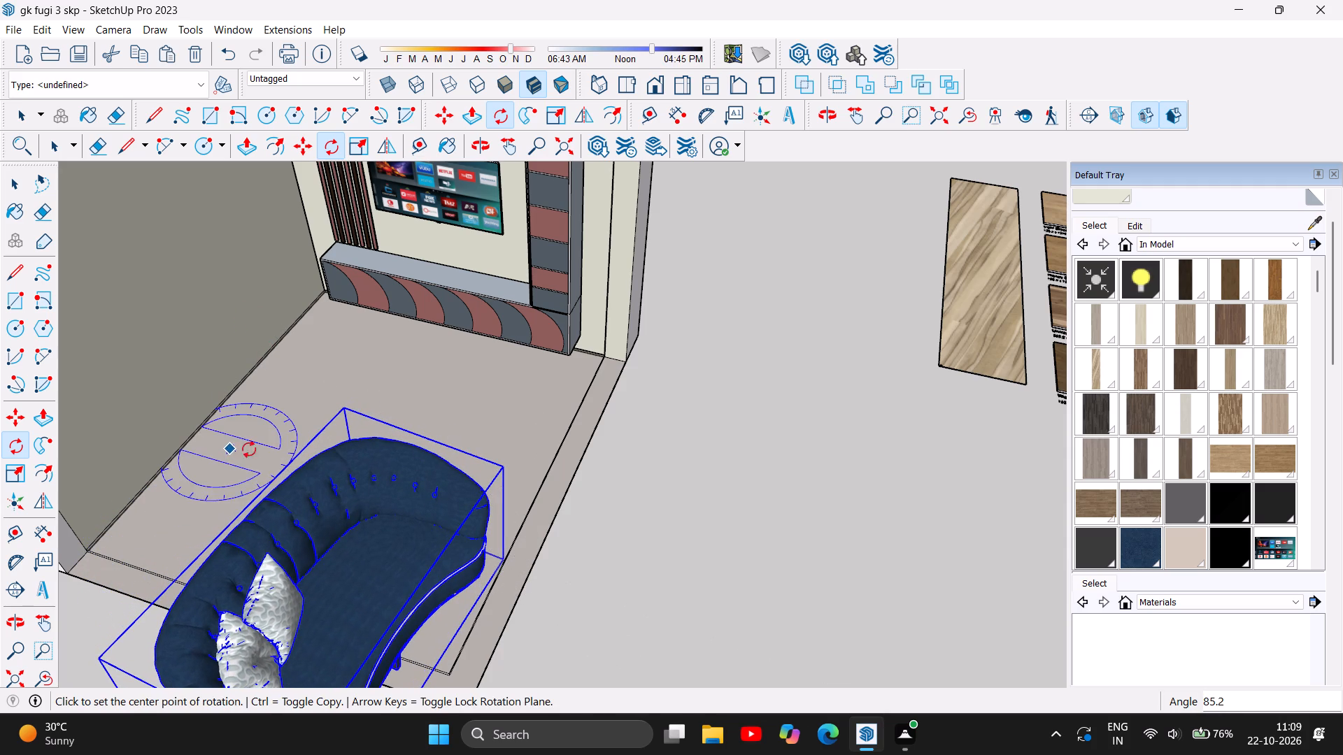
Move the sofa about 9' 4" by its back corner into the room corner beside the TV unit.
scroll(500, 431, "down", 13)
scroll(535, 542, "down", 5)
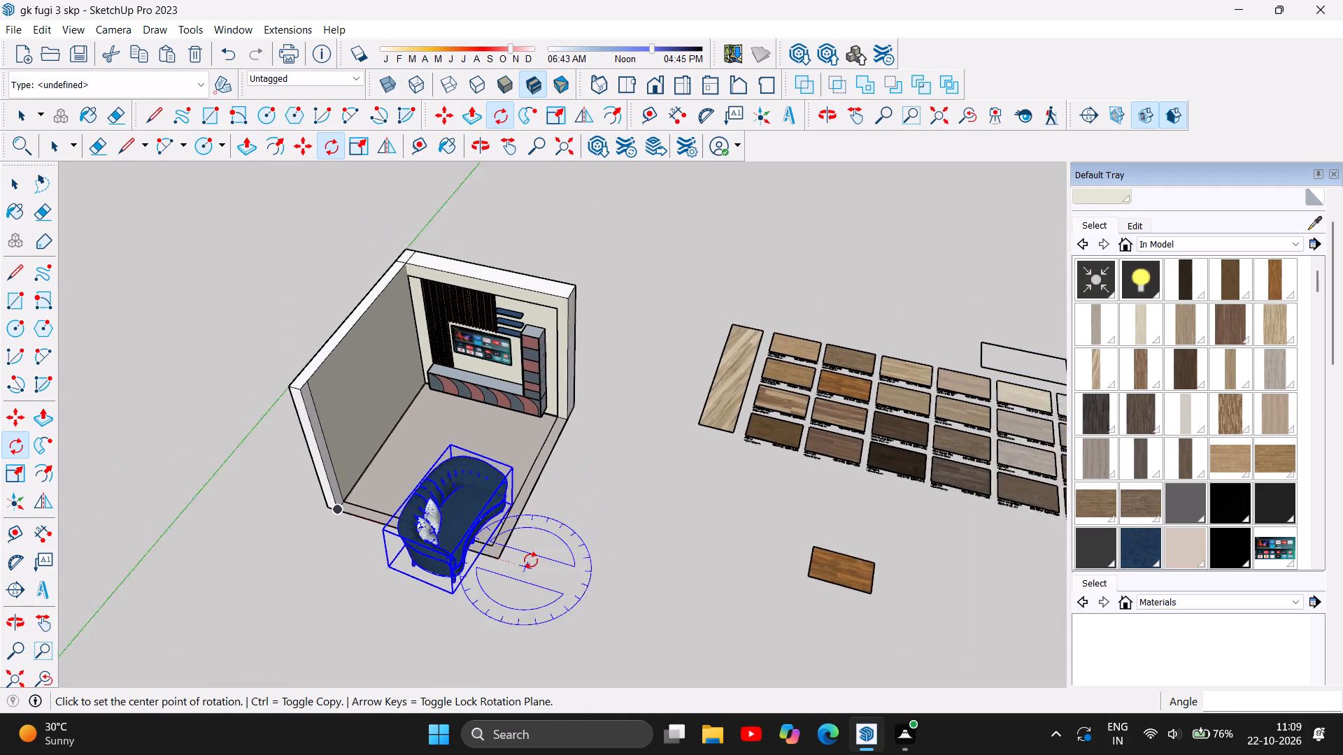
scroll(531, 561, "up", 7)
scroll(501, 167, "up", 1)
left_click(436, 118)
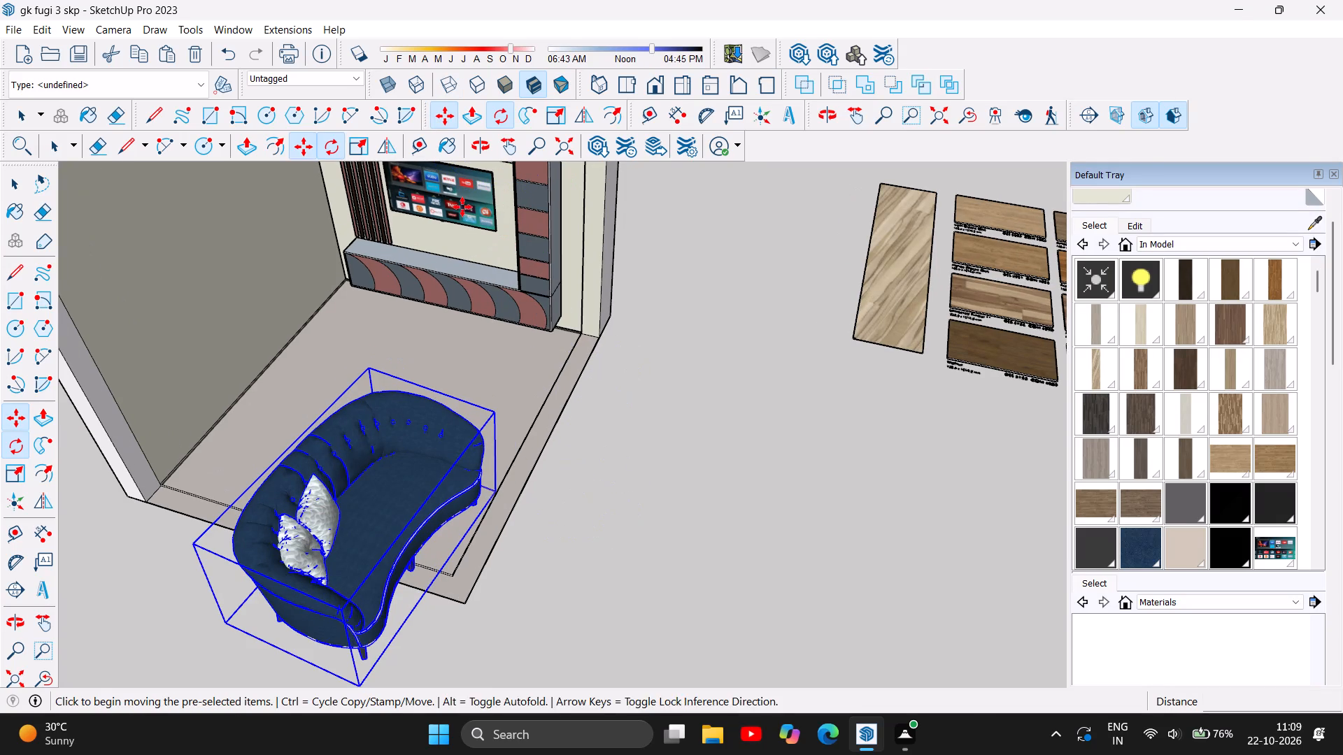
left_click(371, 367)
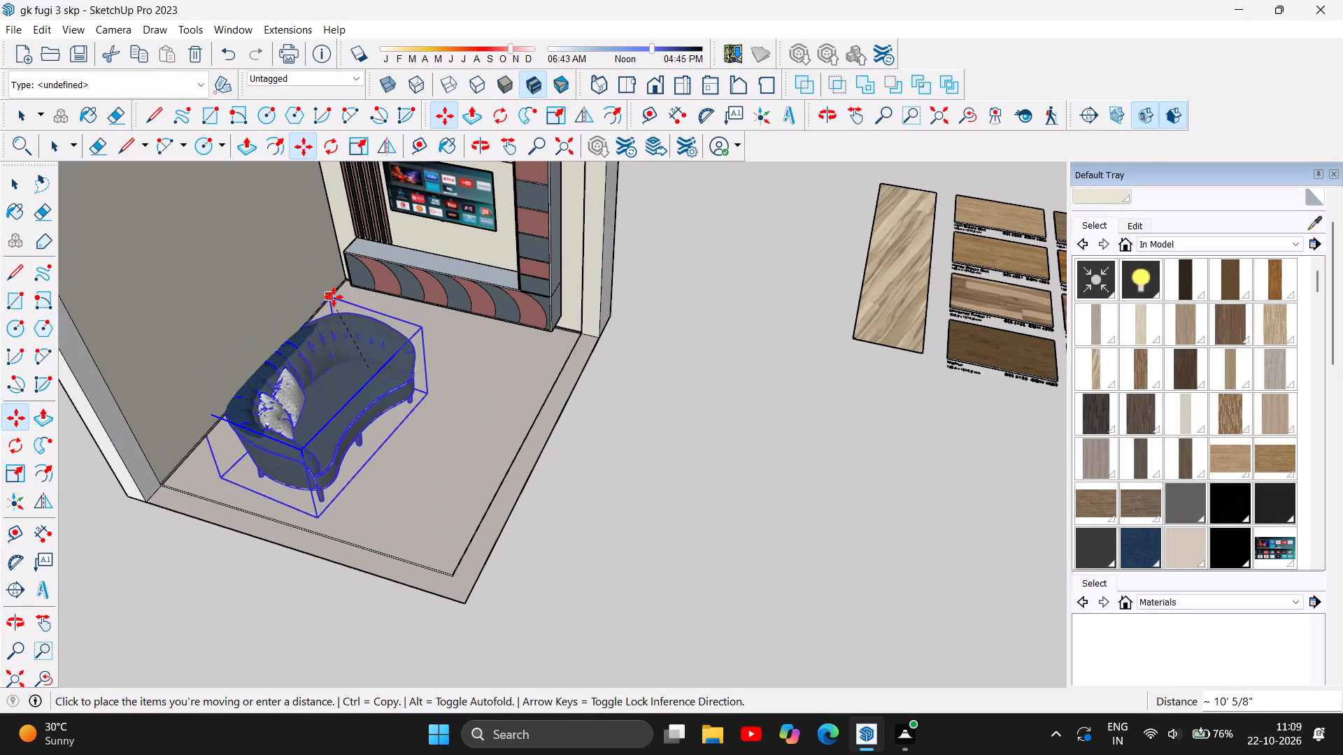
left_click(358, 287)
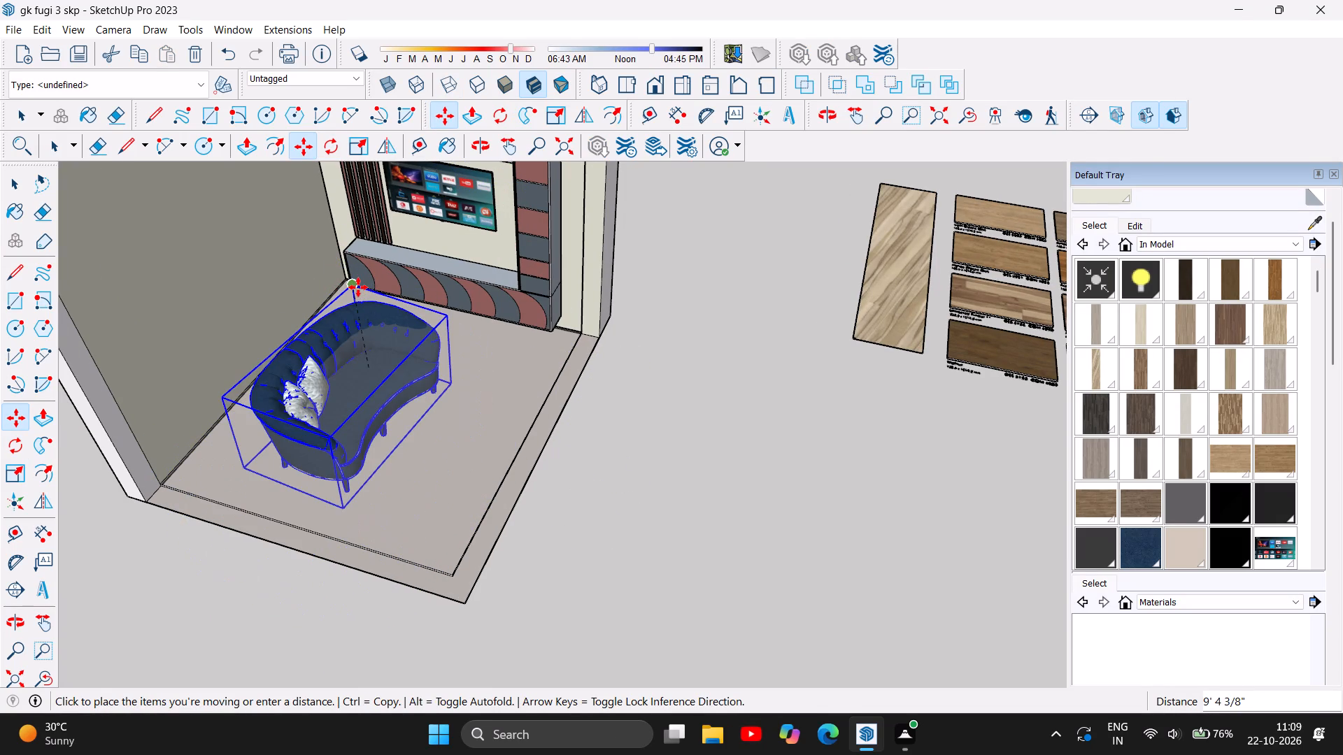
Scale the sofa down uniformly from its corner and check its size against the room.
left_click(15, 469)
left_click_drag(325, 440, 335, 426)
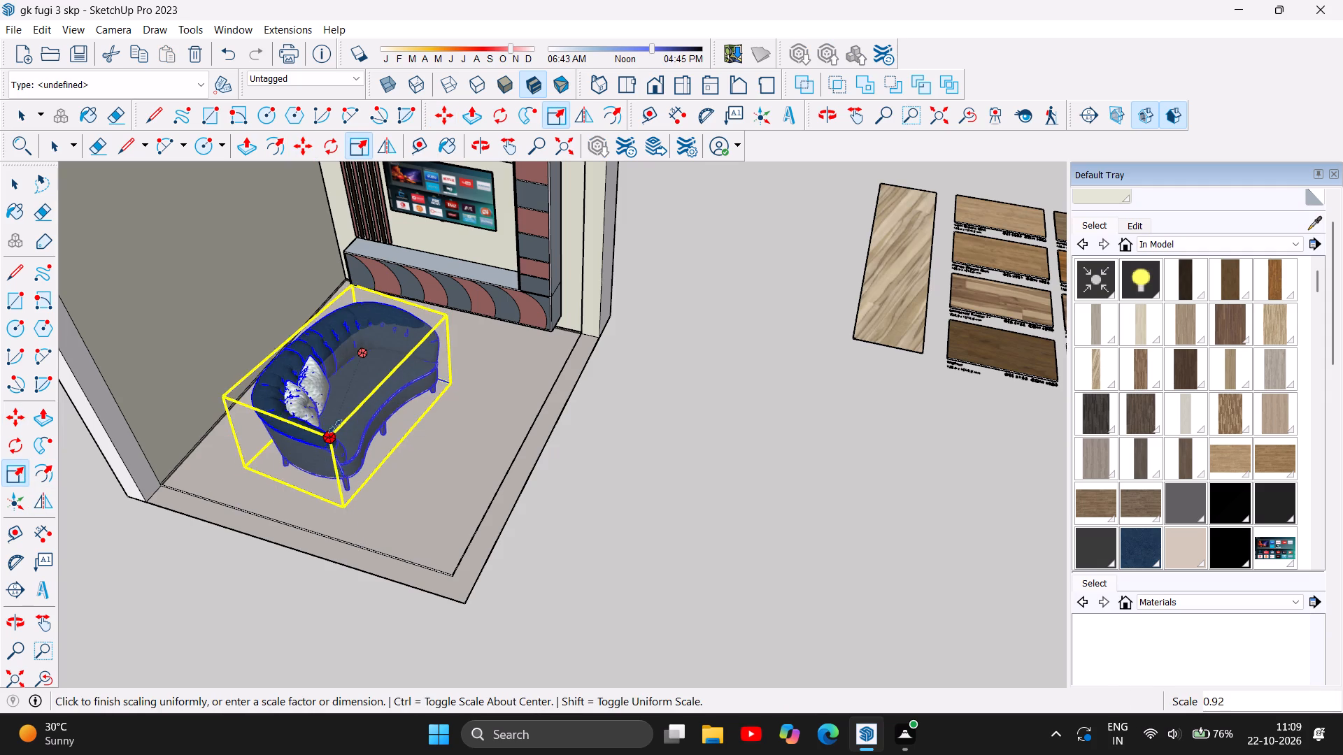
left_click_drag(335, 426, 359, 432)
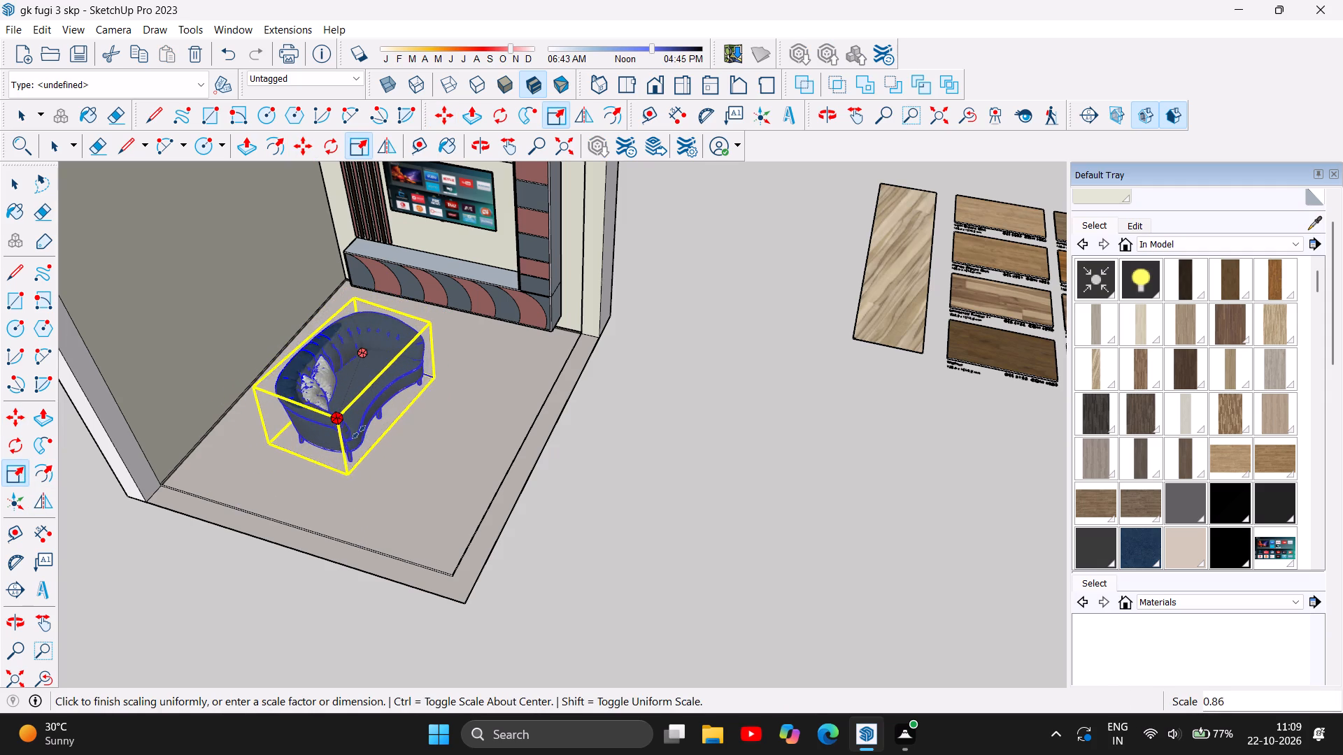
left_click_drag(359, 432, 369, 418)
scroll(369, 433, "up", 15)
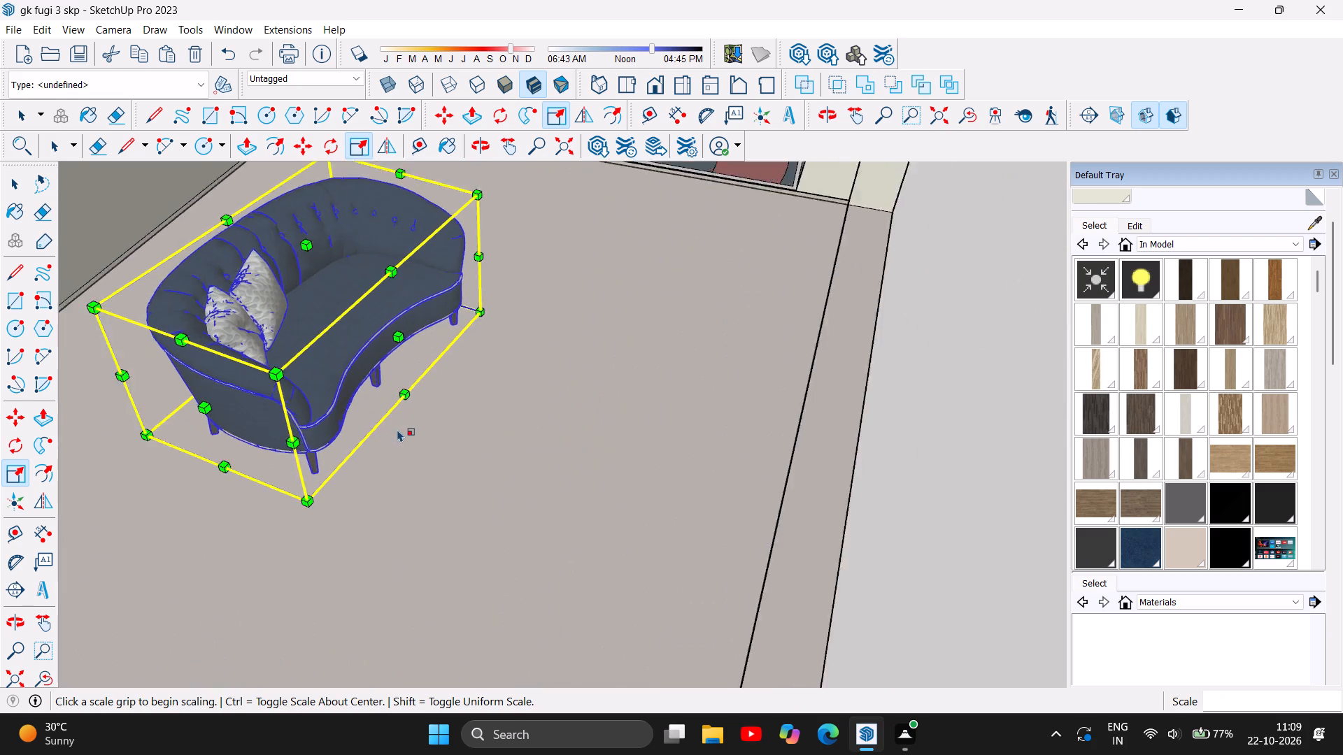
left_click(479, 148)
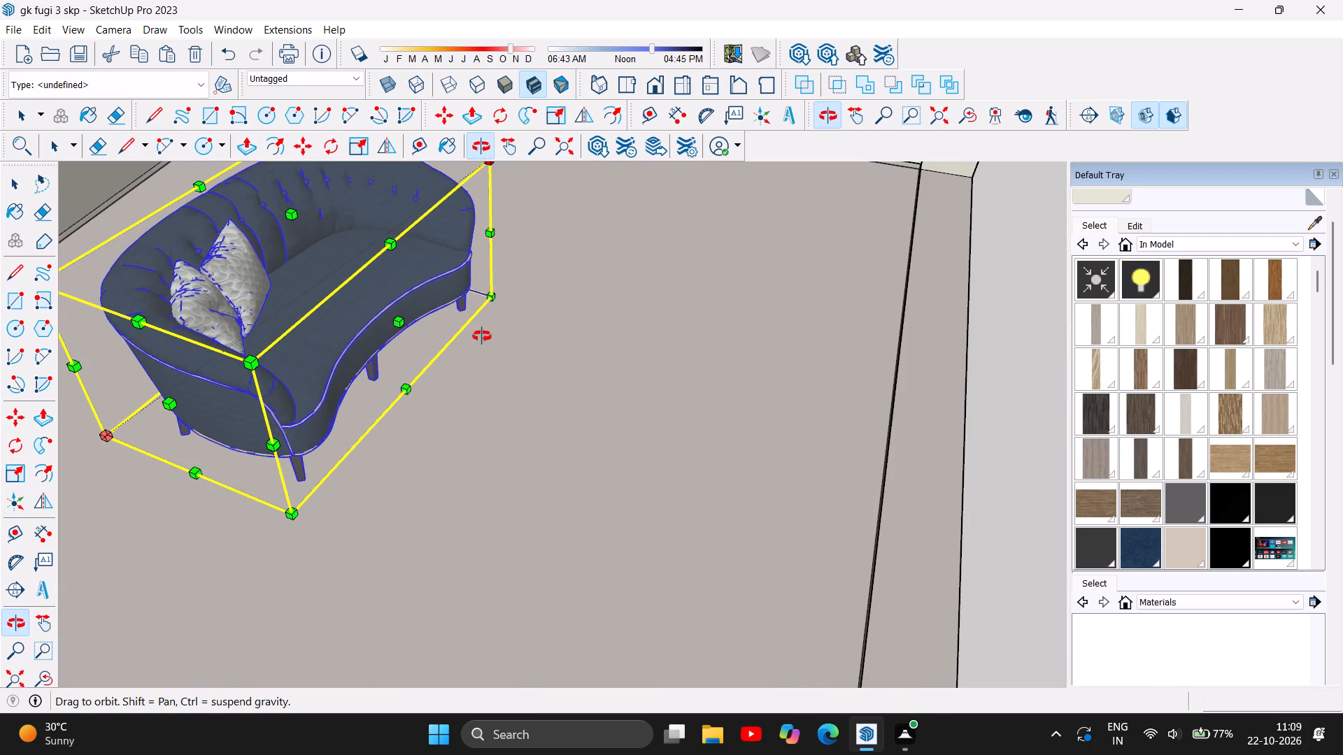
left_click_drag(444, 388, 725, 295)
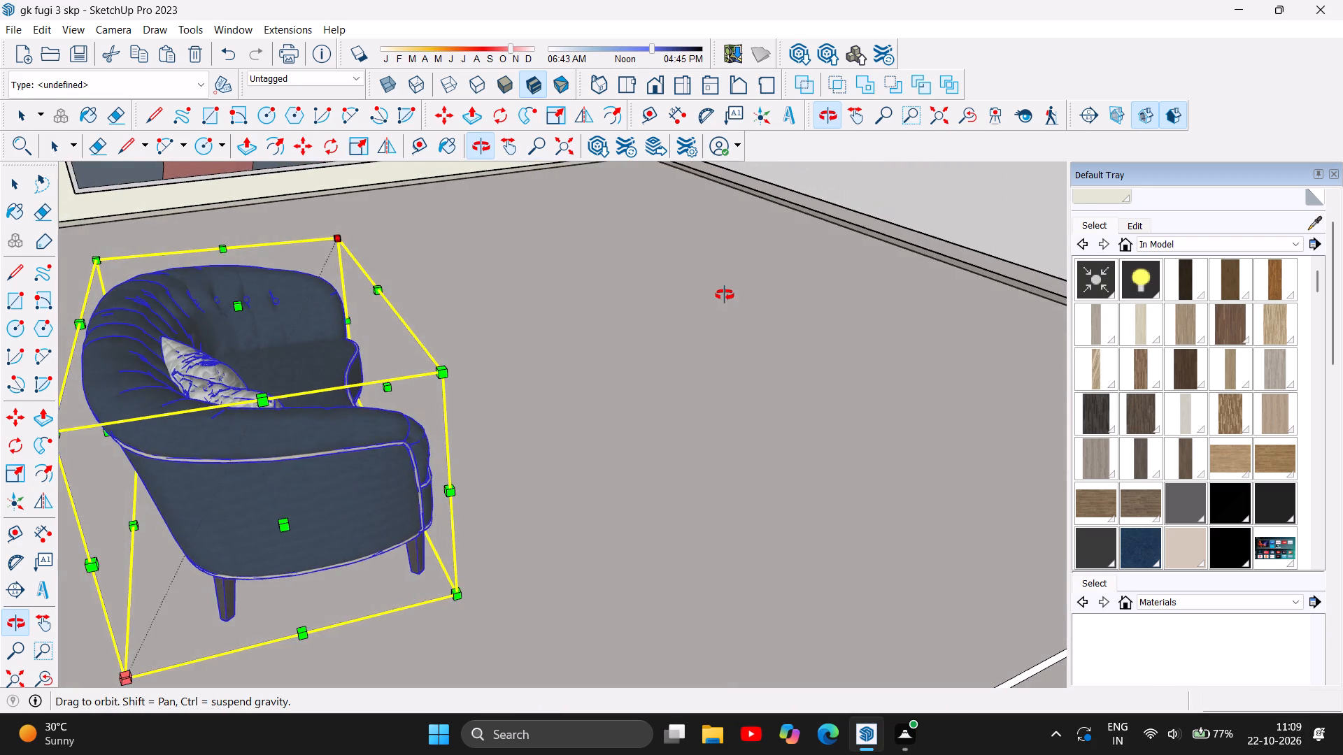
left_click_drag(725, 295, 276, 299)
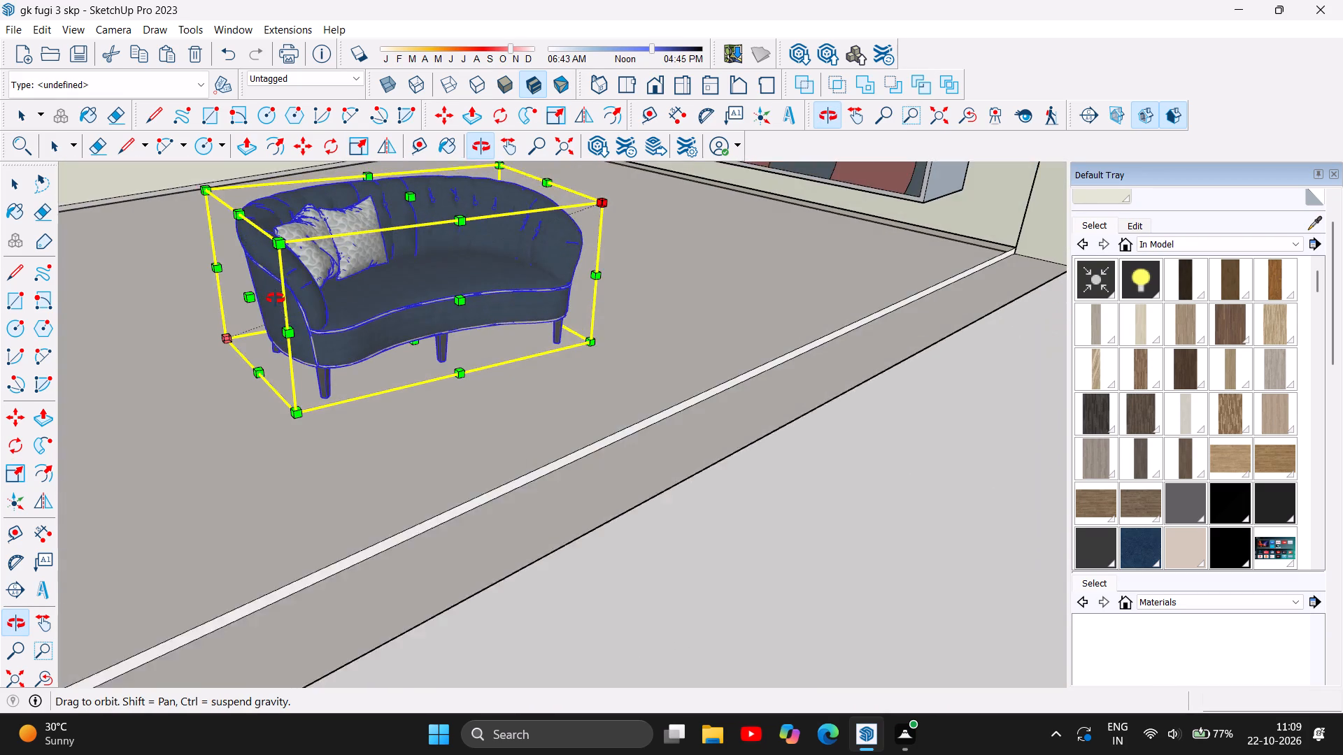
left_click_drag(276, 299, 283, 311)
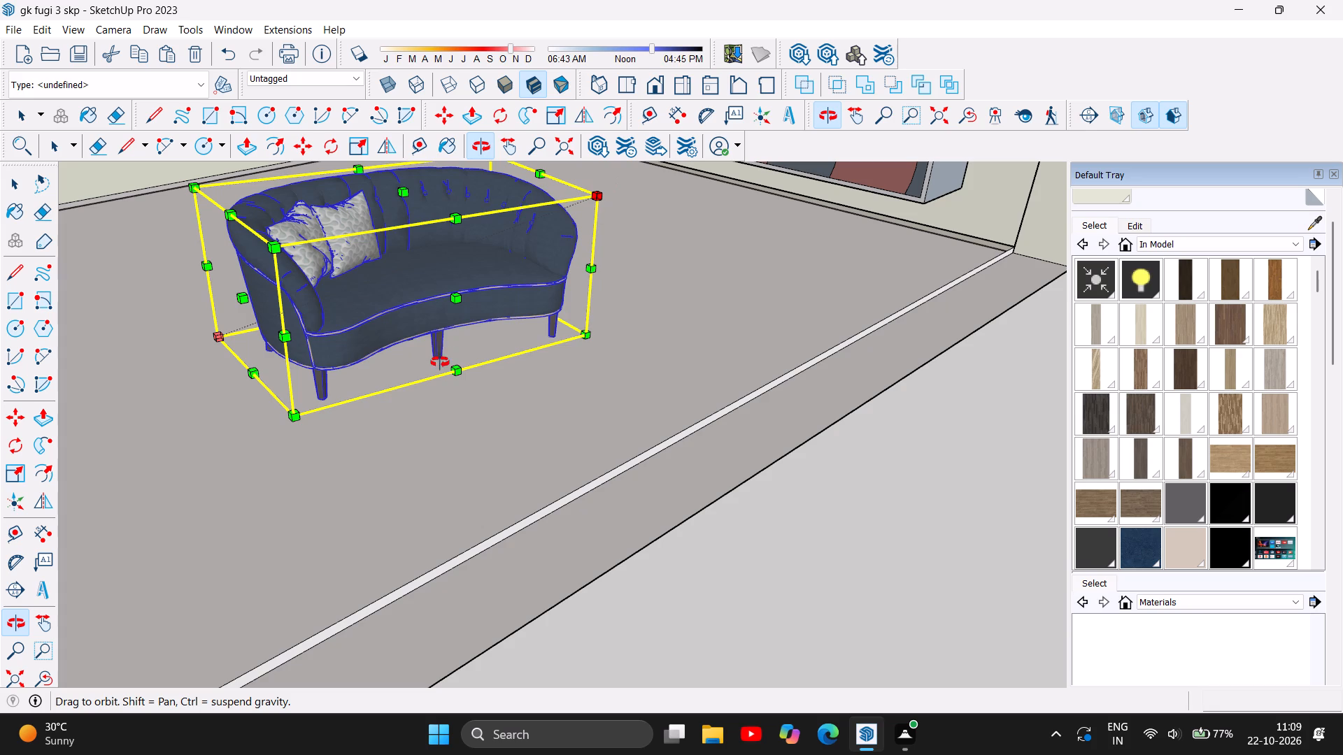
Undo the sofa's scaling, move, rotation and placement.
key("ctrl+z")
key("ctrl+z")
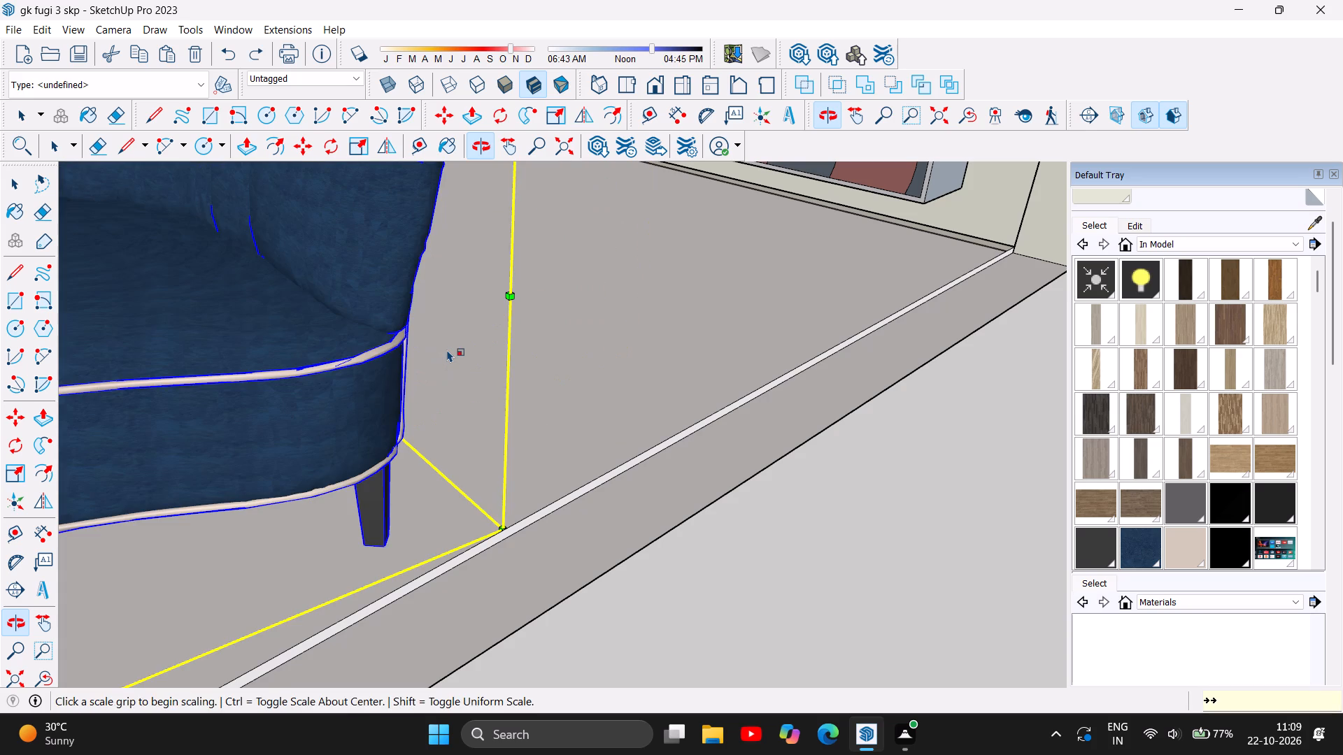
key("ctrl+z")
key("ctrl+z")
Examine the empty room and the TV wall composition from above at several distances.
scroll(530, 405, "down", 1, "ctrl")
scroll(537, 406, "down", 14)
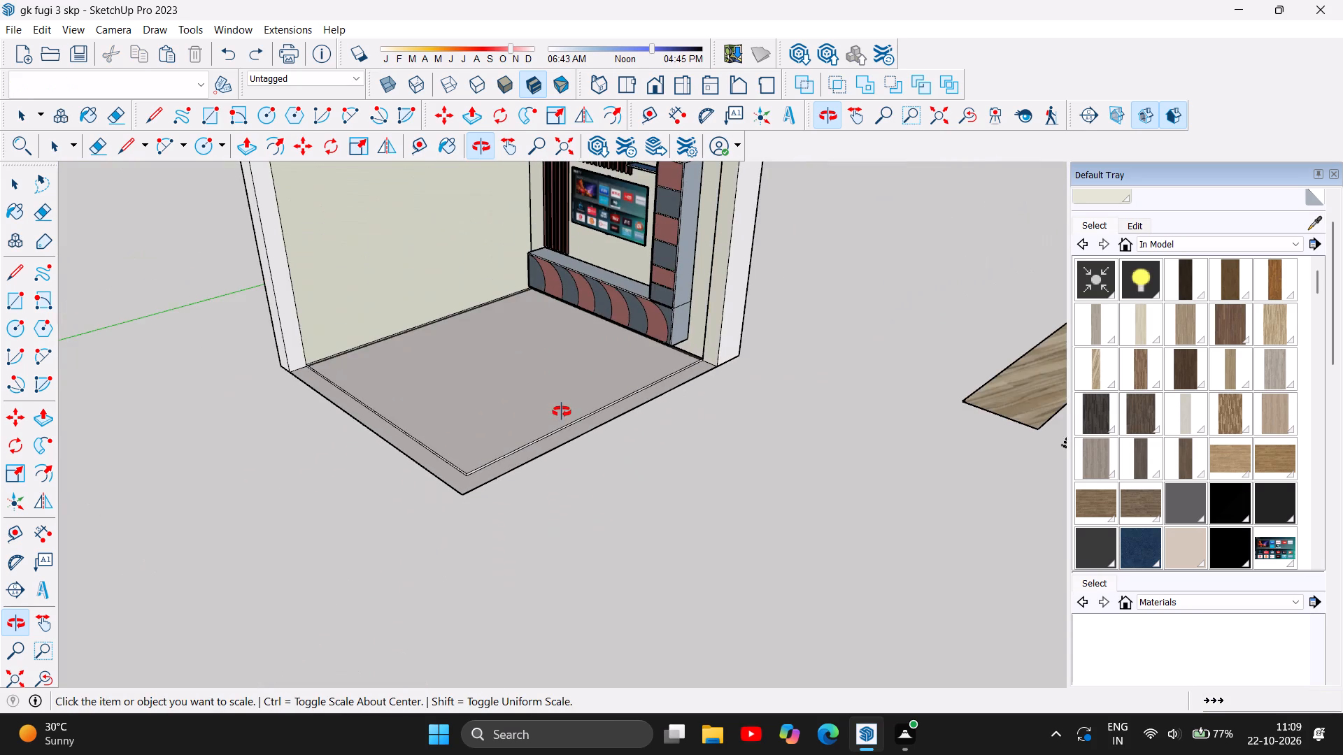
scroll(626, 367, "down", 6)
scroll(743, 246, "up", 3)
scroll(667, 273, "up", 3)
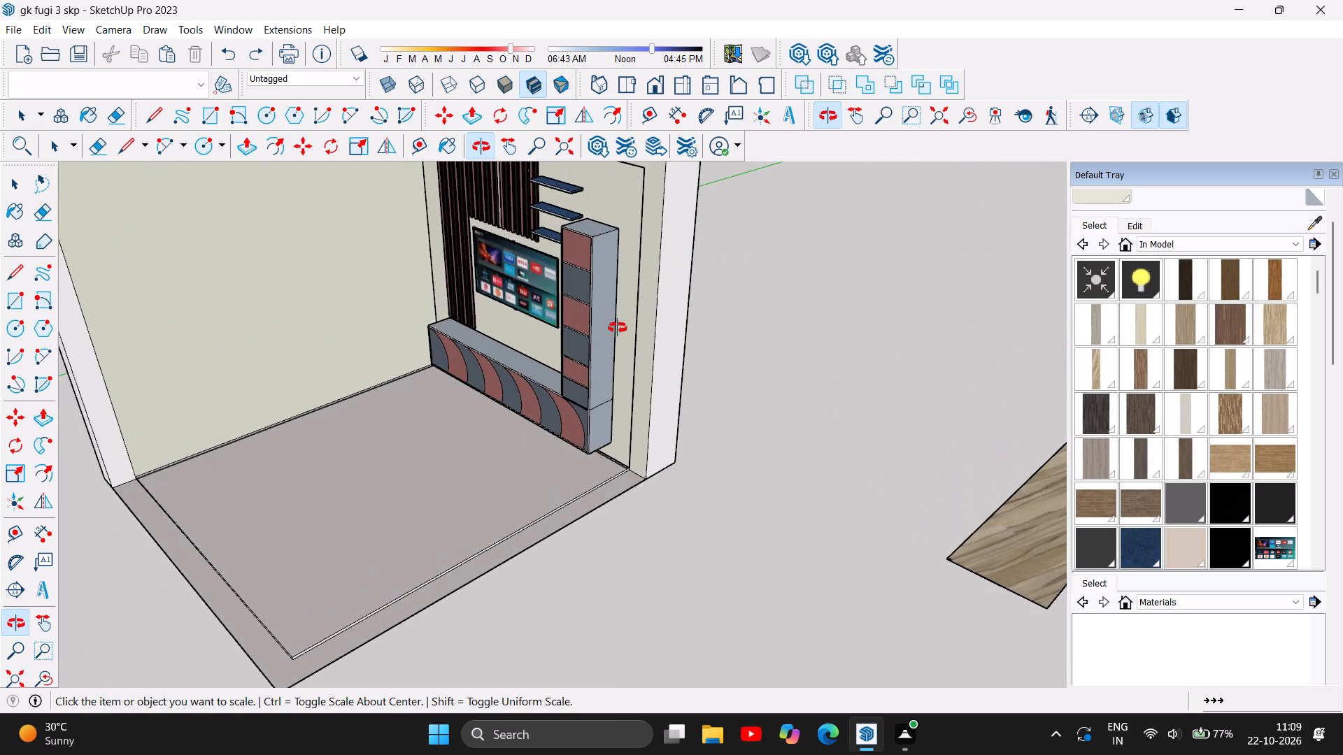
scroll(619, 337, "down", 6)
scroll(532, 184, "up", 5)
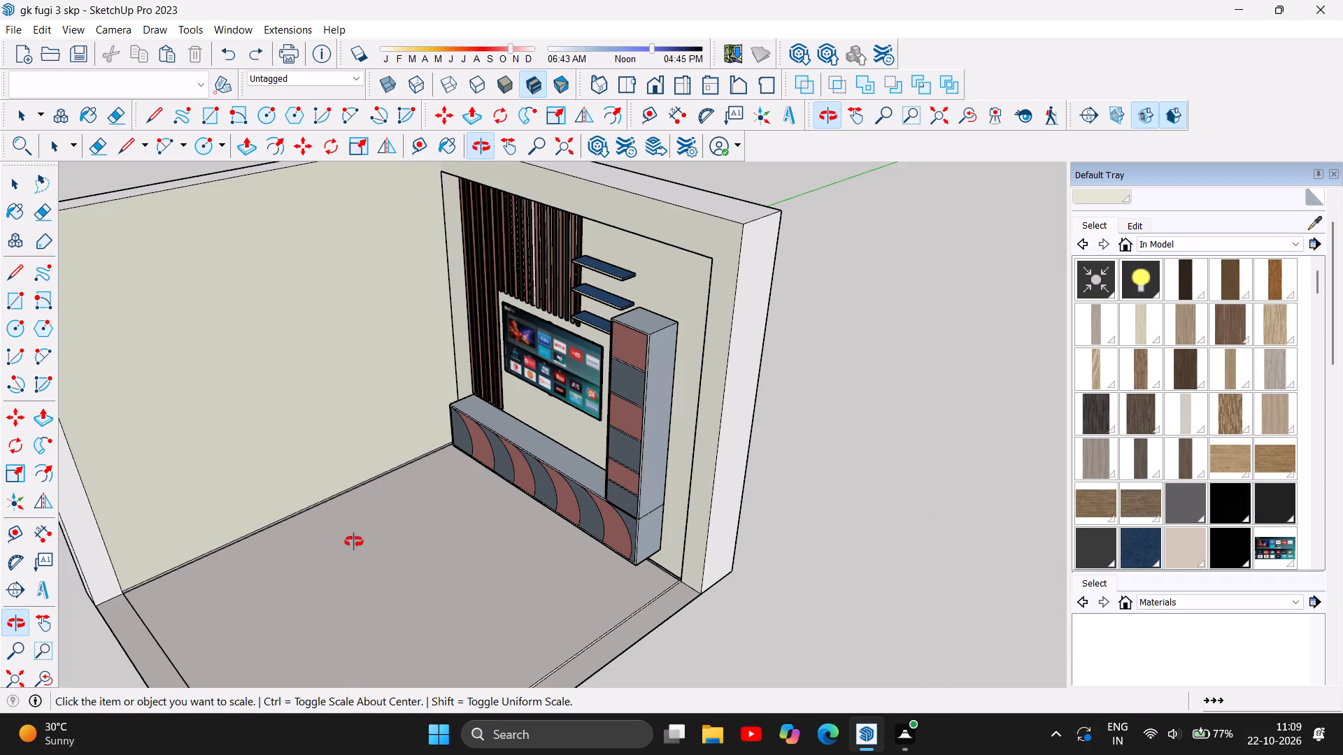
scroll(364, 515, "down", 5)
scroll(236, 516, "up", 5)
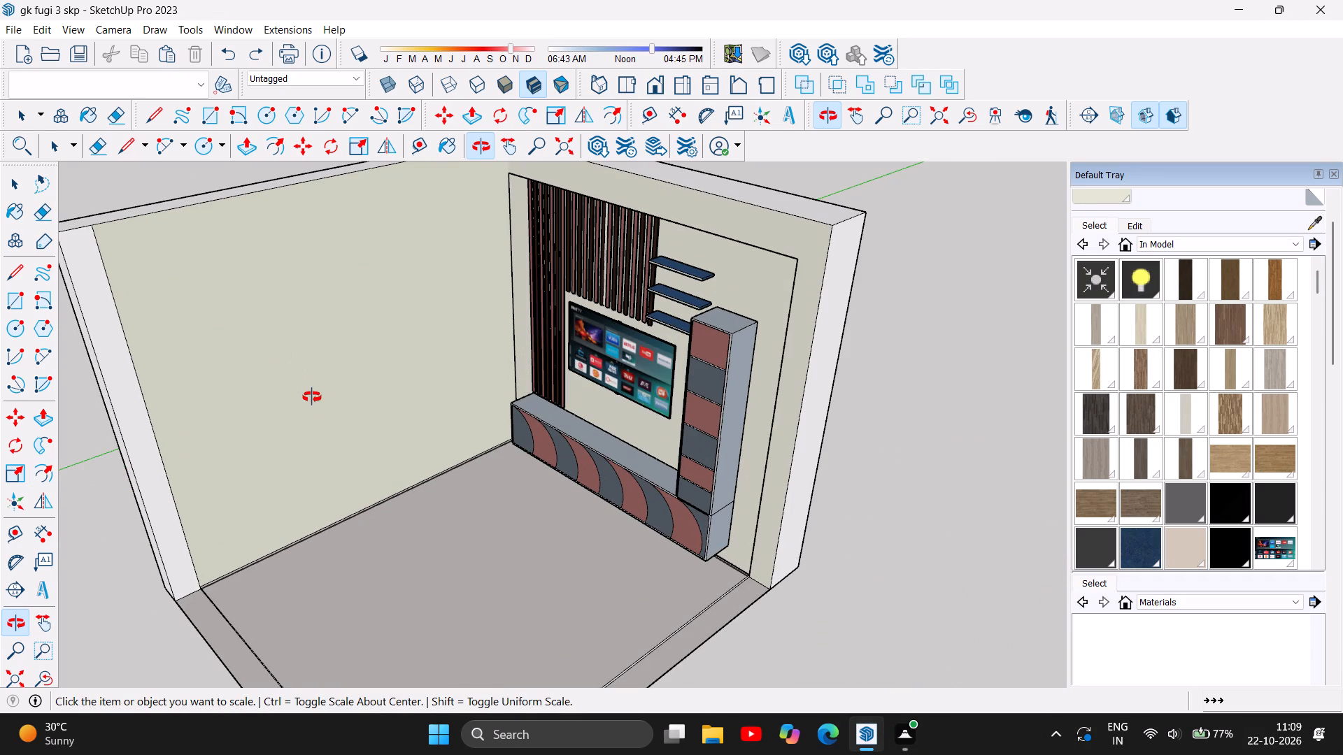
scroll(288, 389, "down", 1)
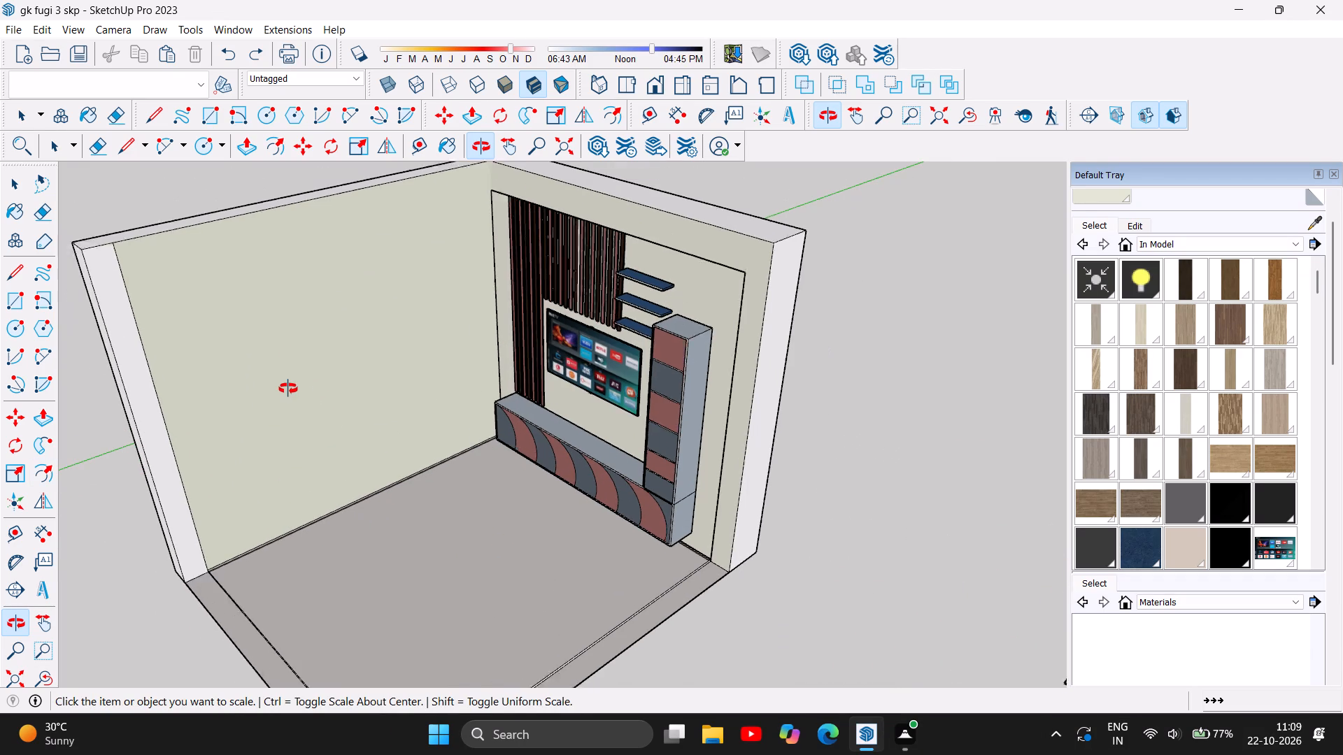
scroll(288, 389, "down", 1)
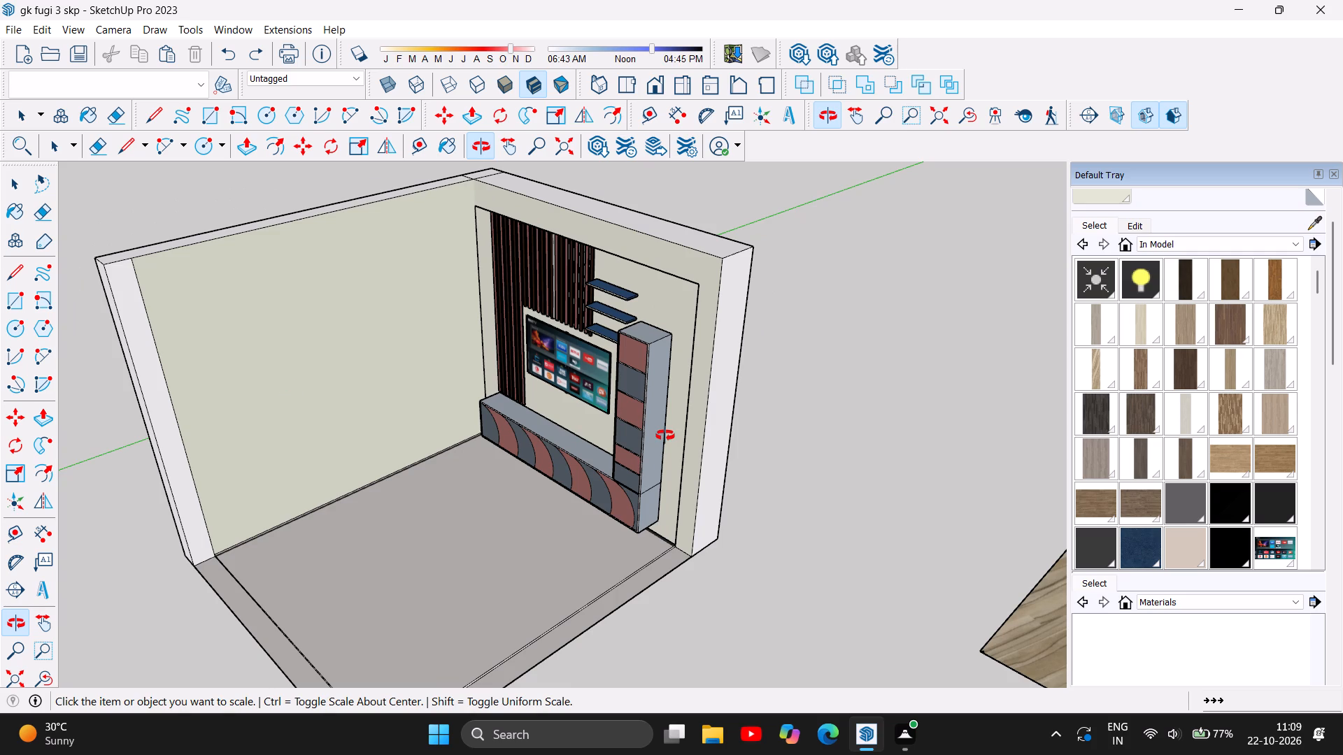
scroll(574, 501, "down", 3)
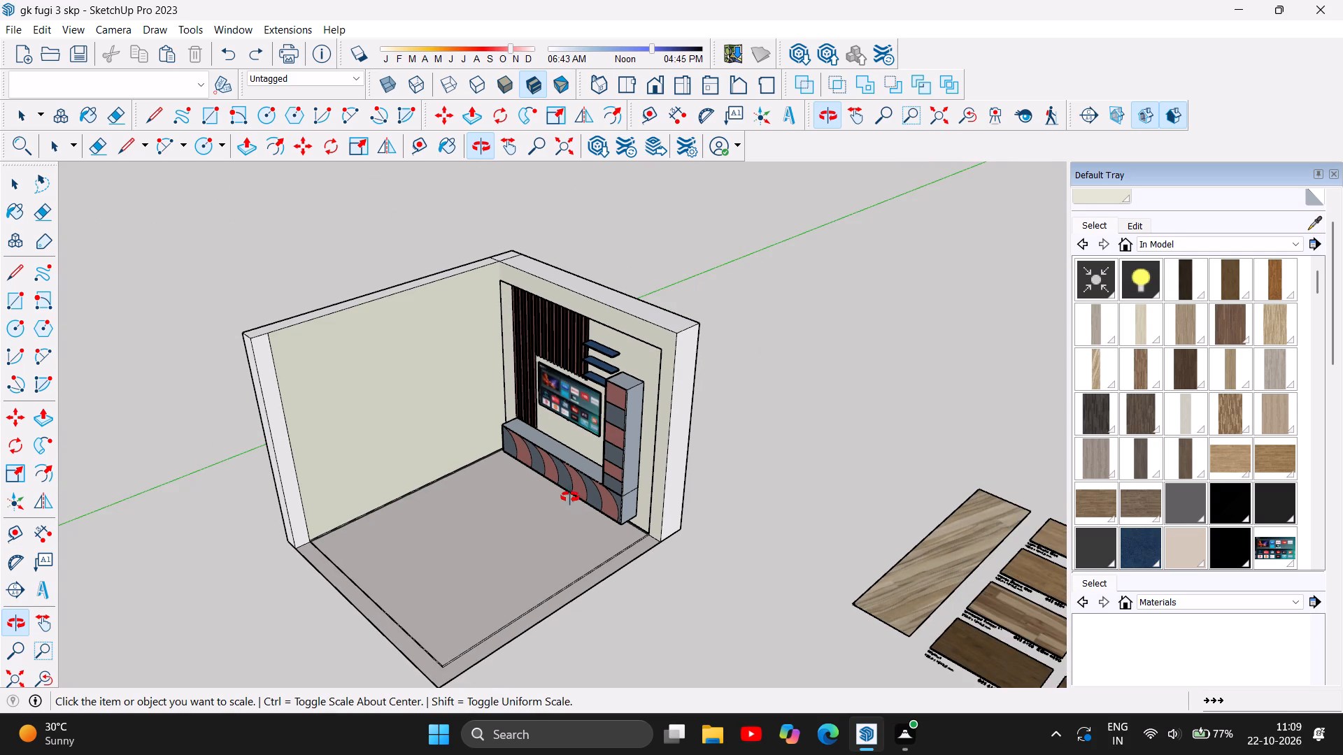
scroll(563, 483, "up", 1)
scroll(555, 501, "down", 1)
scroll(555, 501, "up", 1)
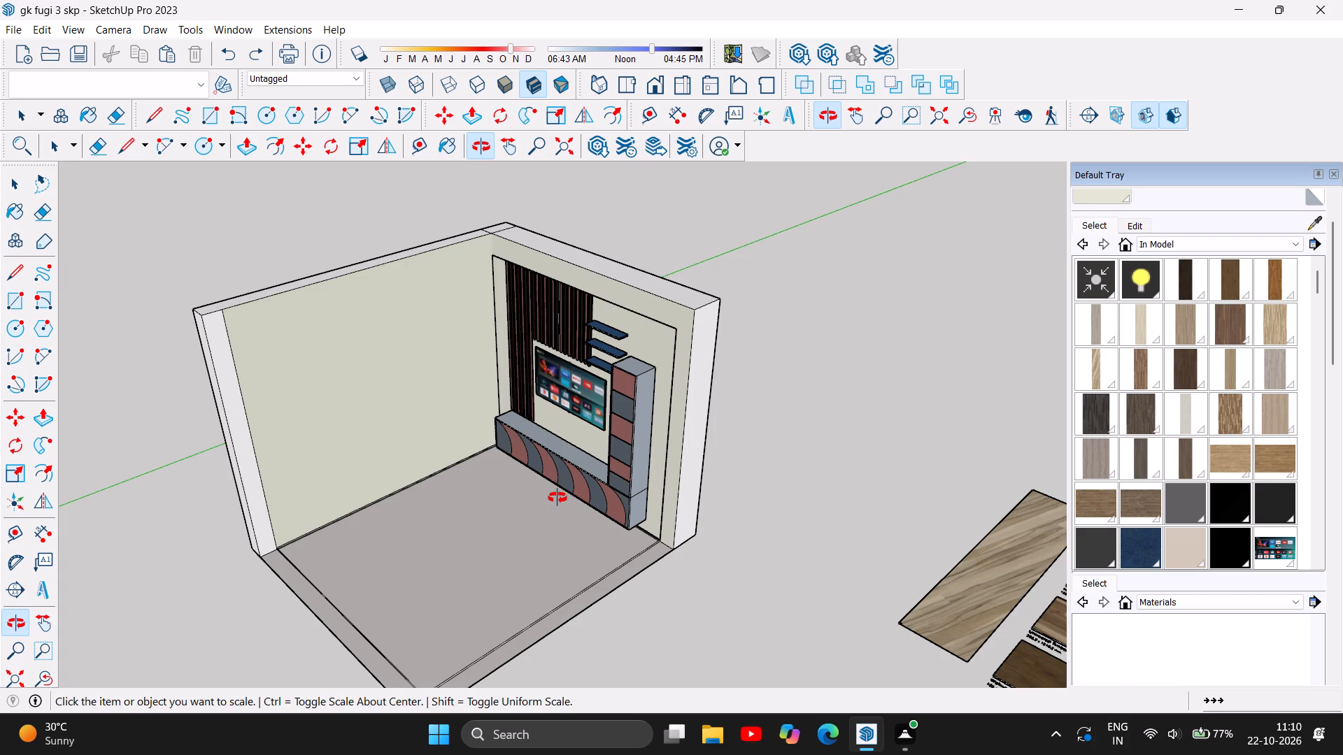
scroll(557, 498, "down", 2)
scroll(557, 498, "up", 5)
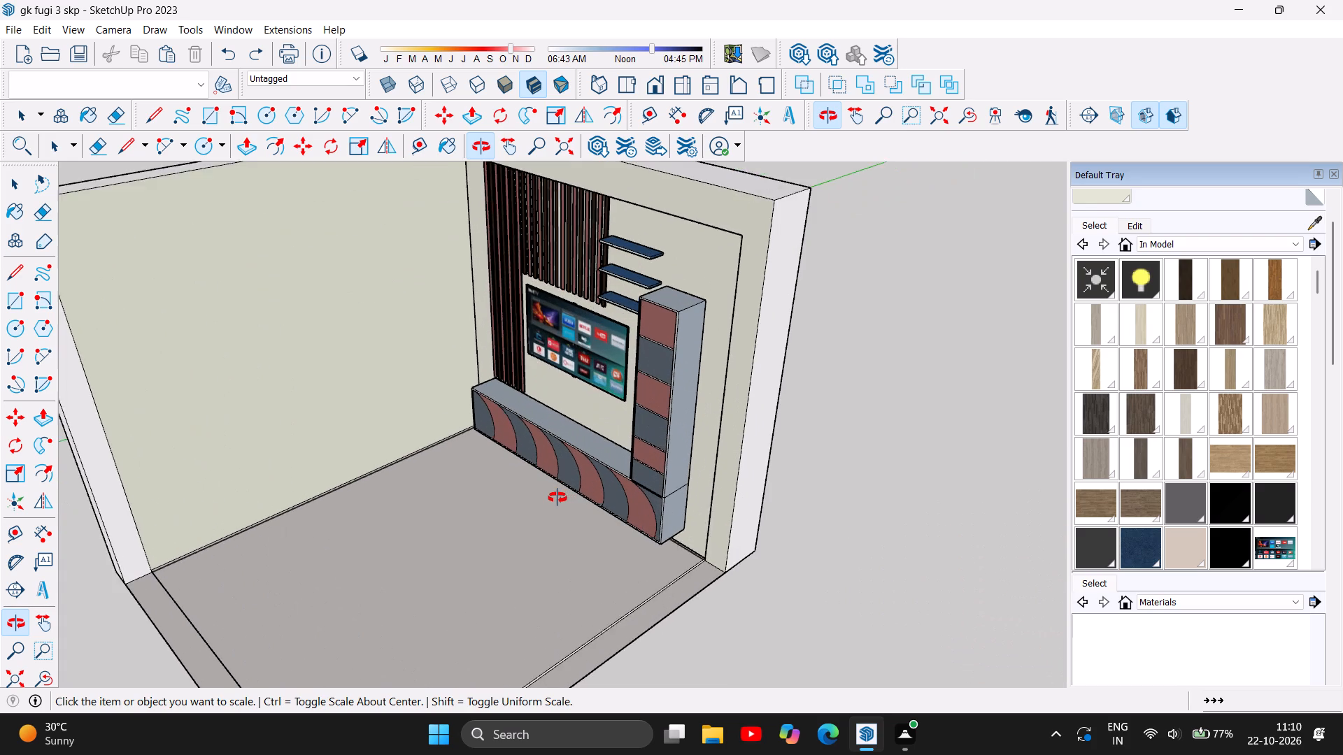
scroll(557, 498, "up", 1)
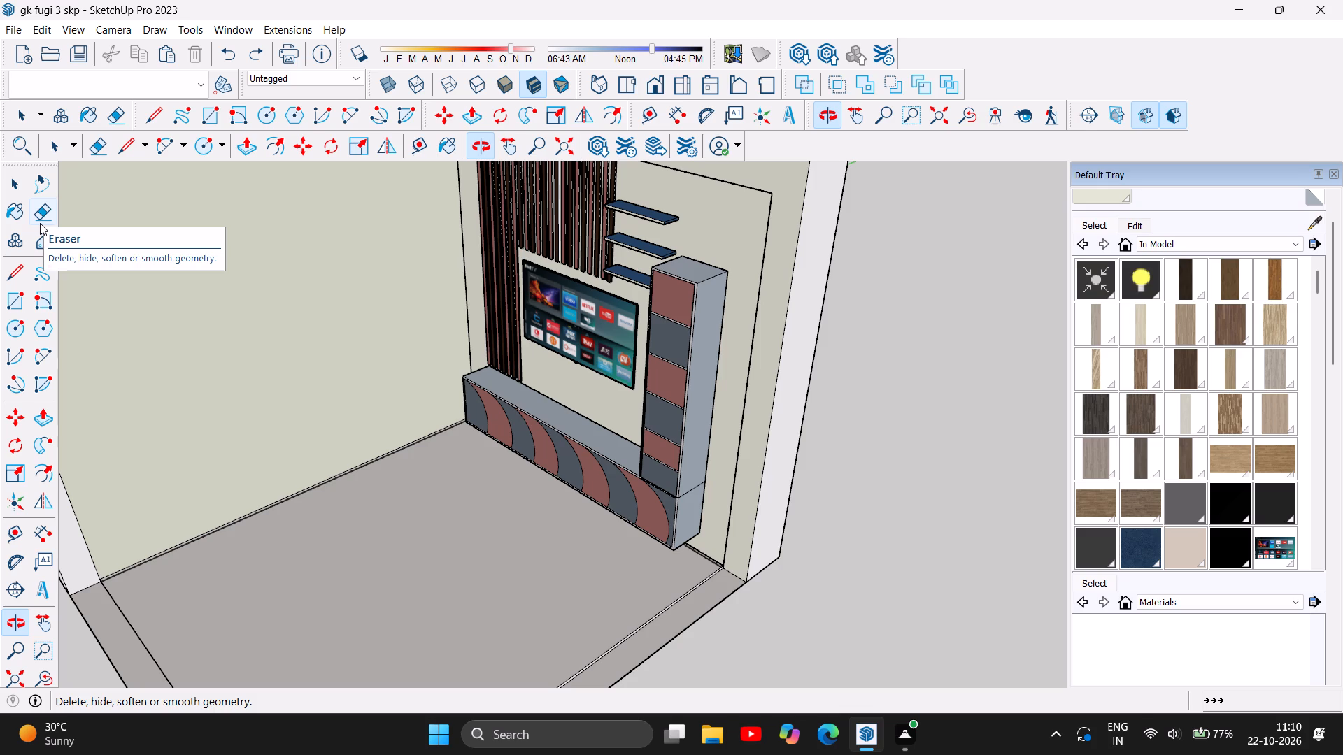
scroll(662, 548, "down", 4)
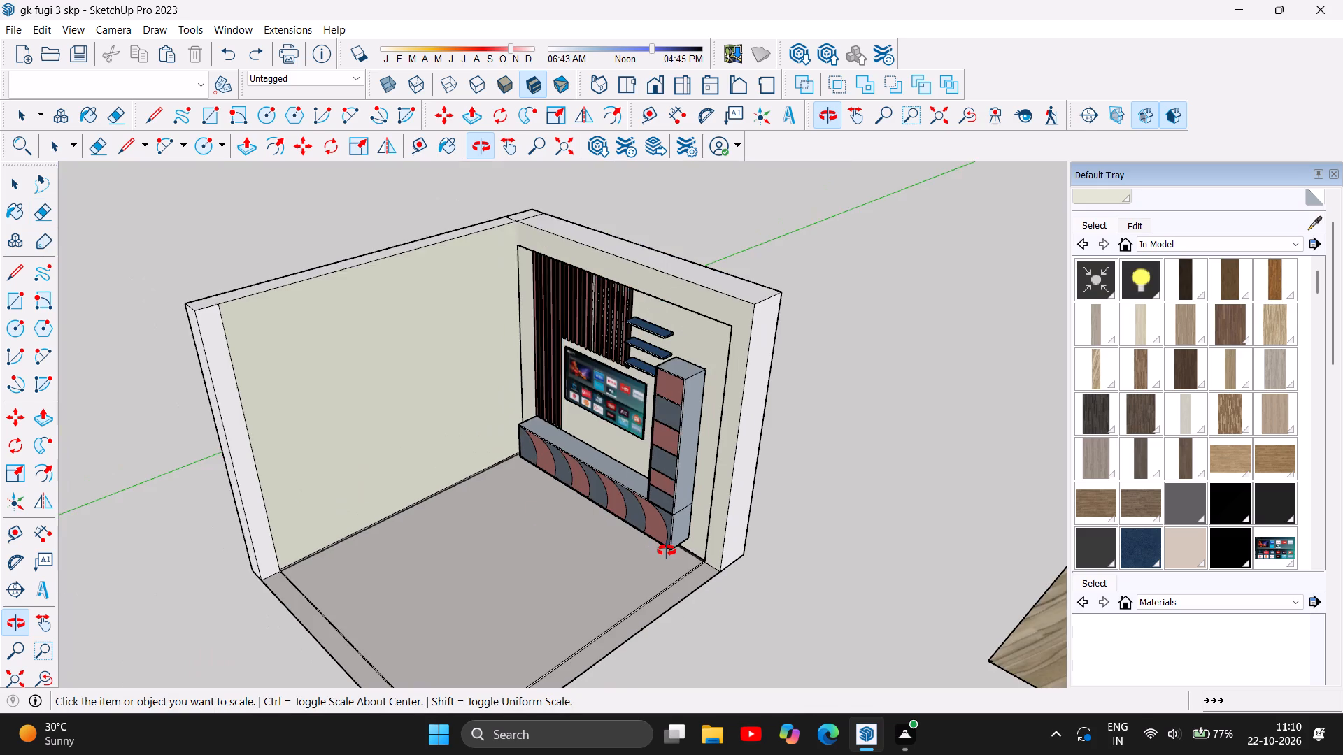
scroll(668, 550, "down", 5)
Examine the slats' lower ends and the base cabinet up close, and the whole TV wall from the front and side.
scroll(500, 515, "up", 4)
scroll(606, 444, "up", 5)
scroll(578, 517, "up", 5)
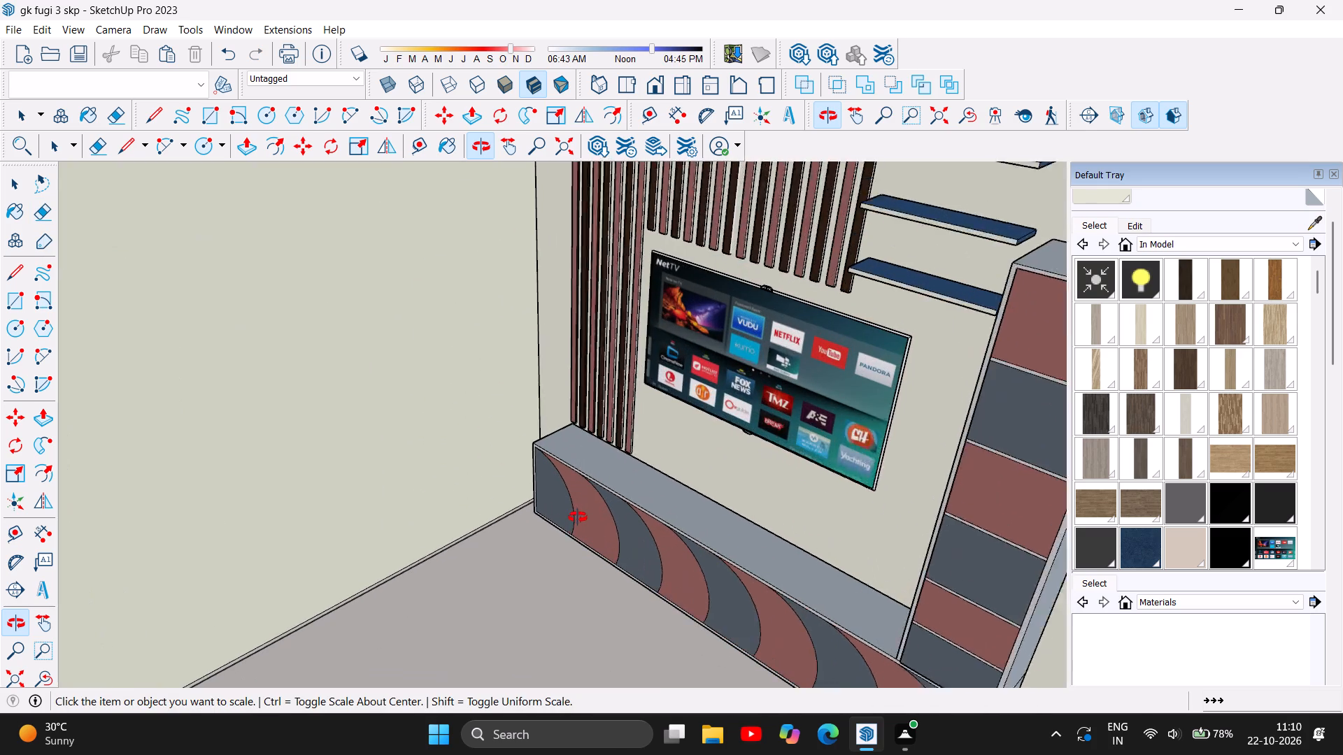
scroll(578, 517, "up", 4)
scroll(634, 450, "up", 12)
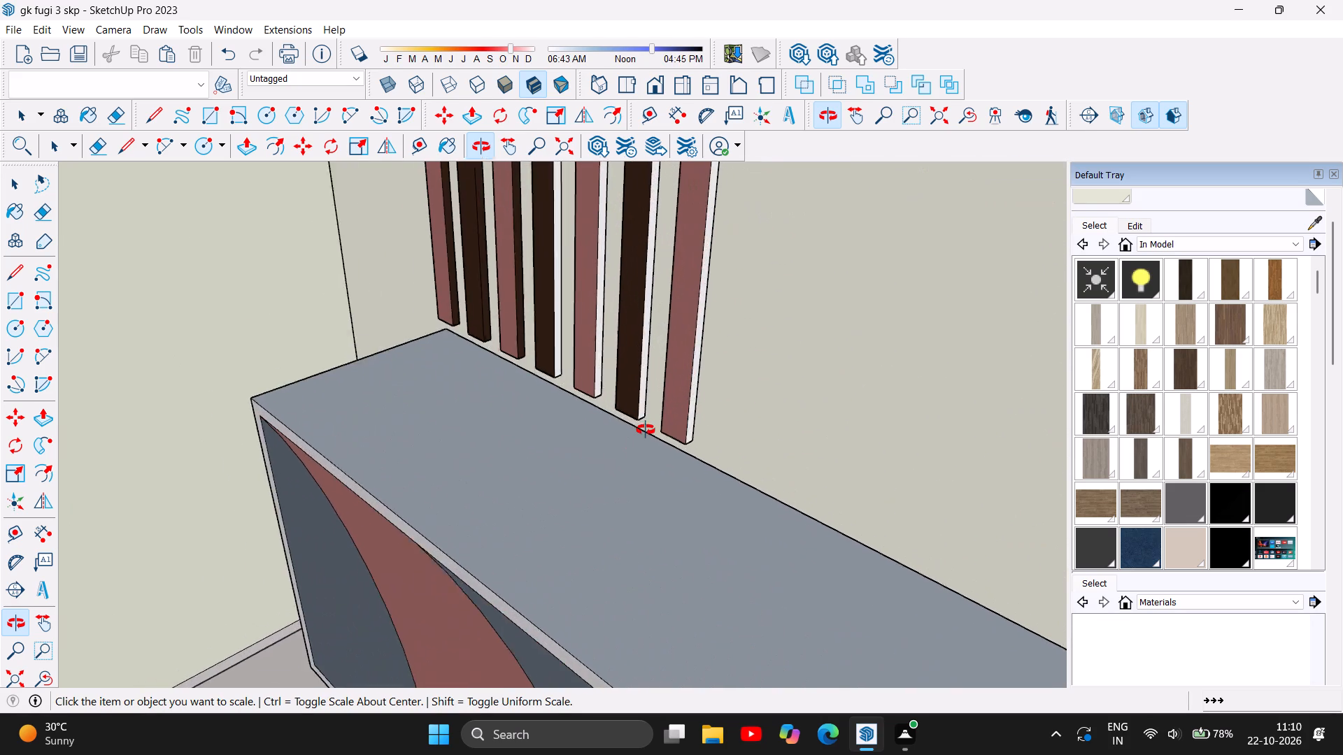
scroll(646, 430, "up", 7)
scroll(646, 430, "down", 12)
scroll(647, 430, "up", 1)
scroll(647, 430, "down", 6)
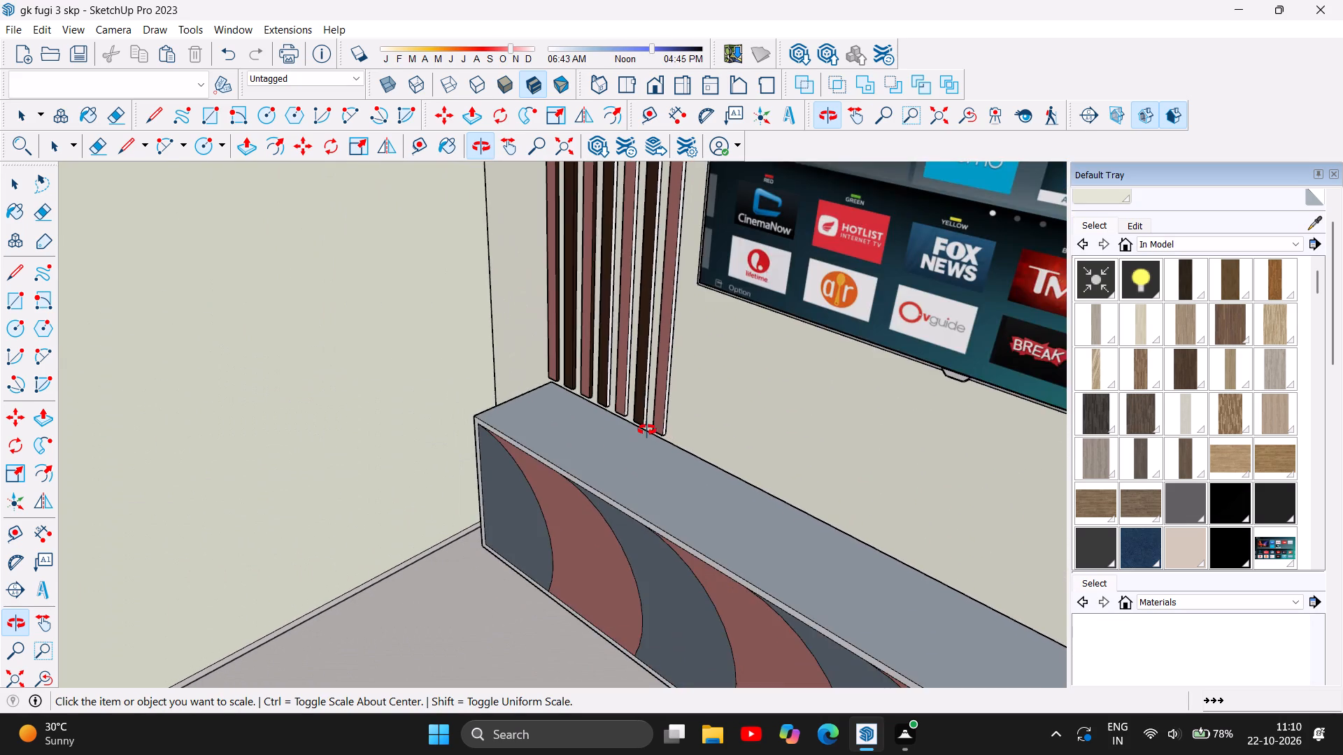
scroll(649, 429, "down", 12)
left_click_drag(681, 628, 836, 456)
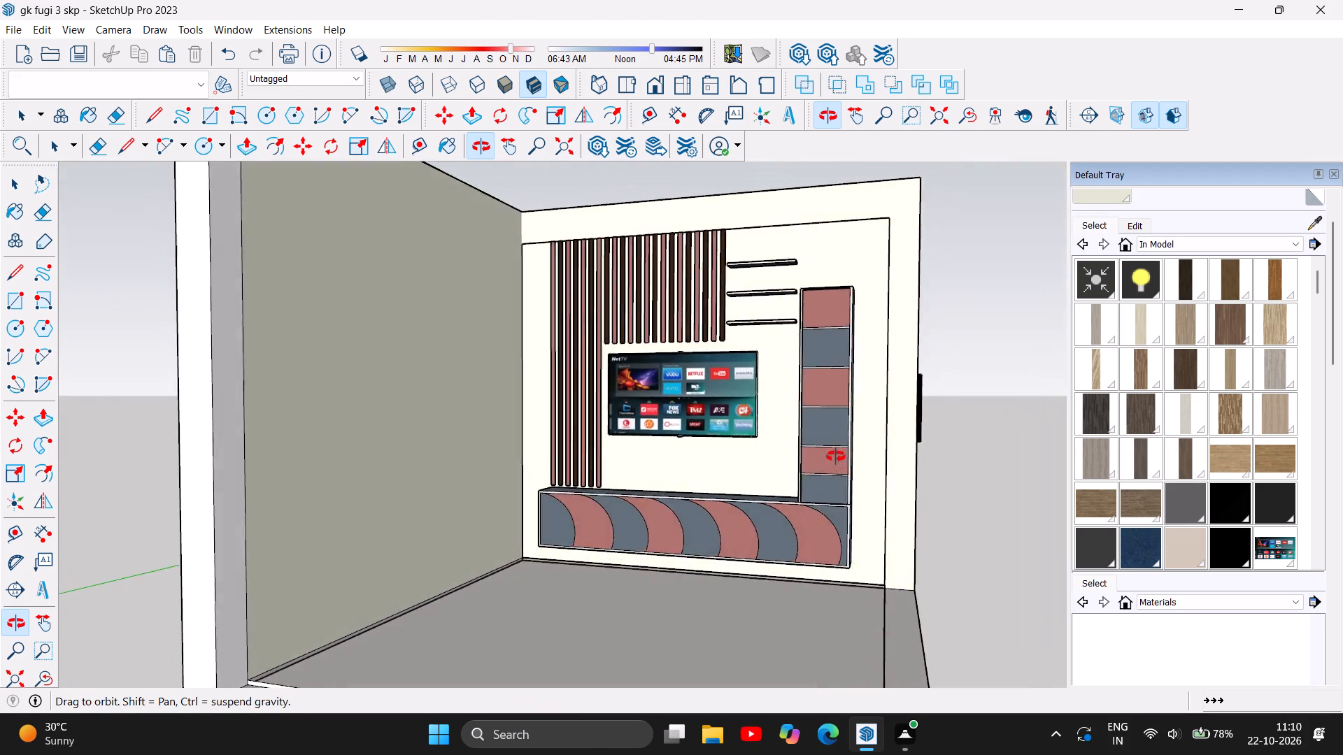
left_click_drag(836, 456, 974, 459)
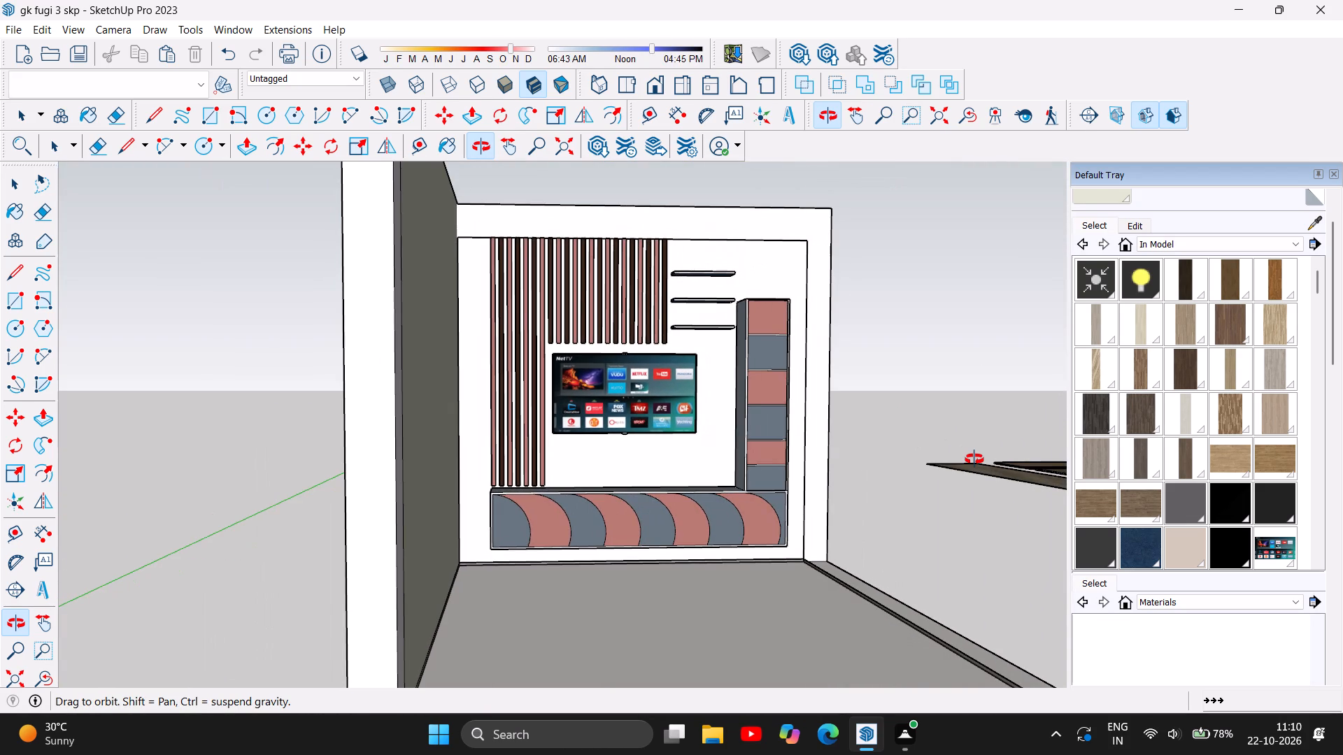
left_click_drag(974, 459, 647, 459)
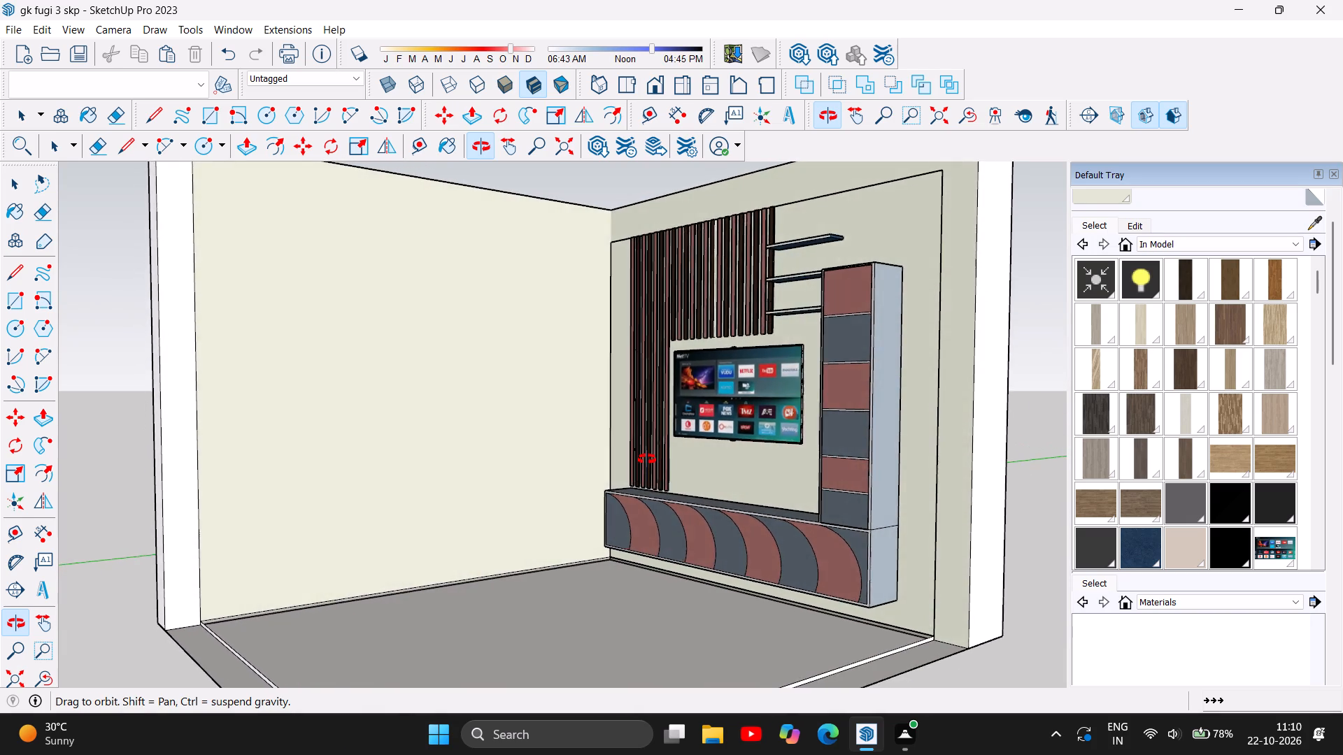
left_click_drag(647, 459, 678, 465)
scroll(706, 482, "down", 1)
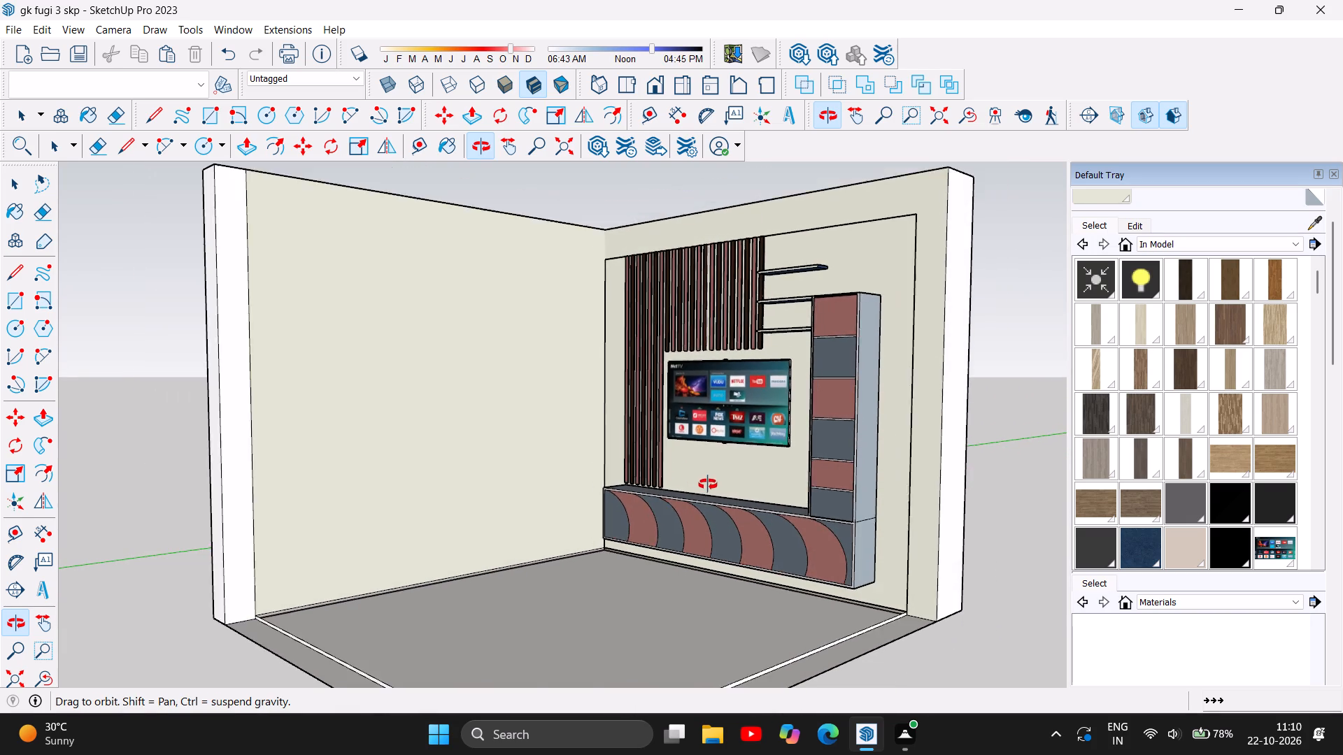
scroll(708, 484, "down", 2)
scroll(559, 393, "up", 4)
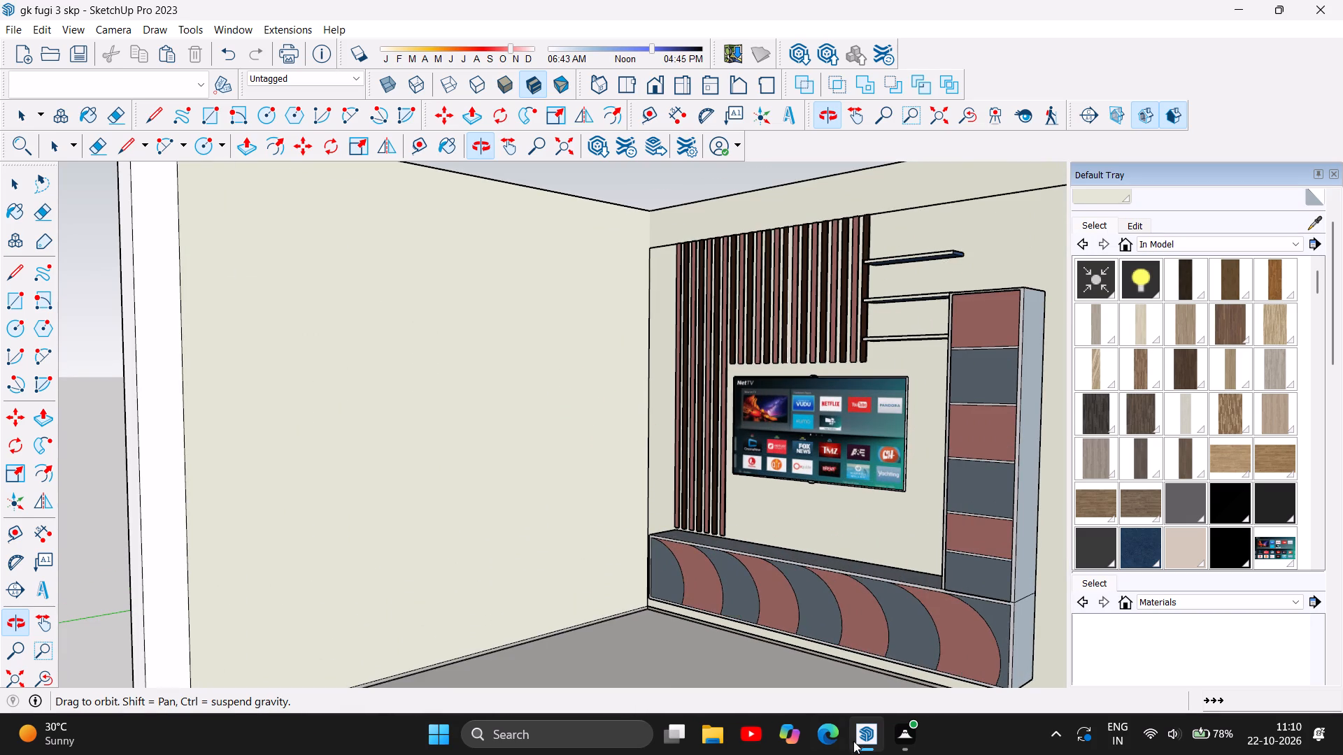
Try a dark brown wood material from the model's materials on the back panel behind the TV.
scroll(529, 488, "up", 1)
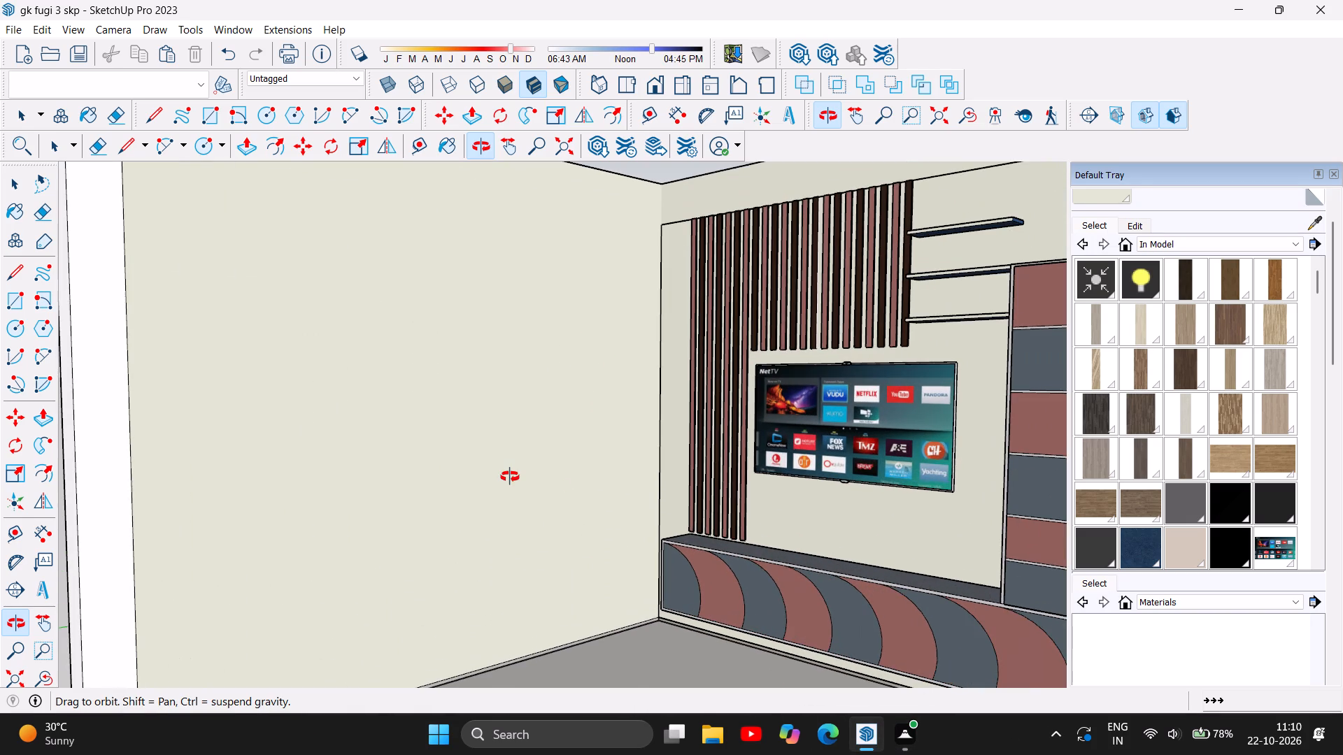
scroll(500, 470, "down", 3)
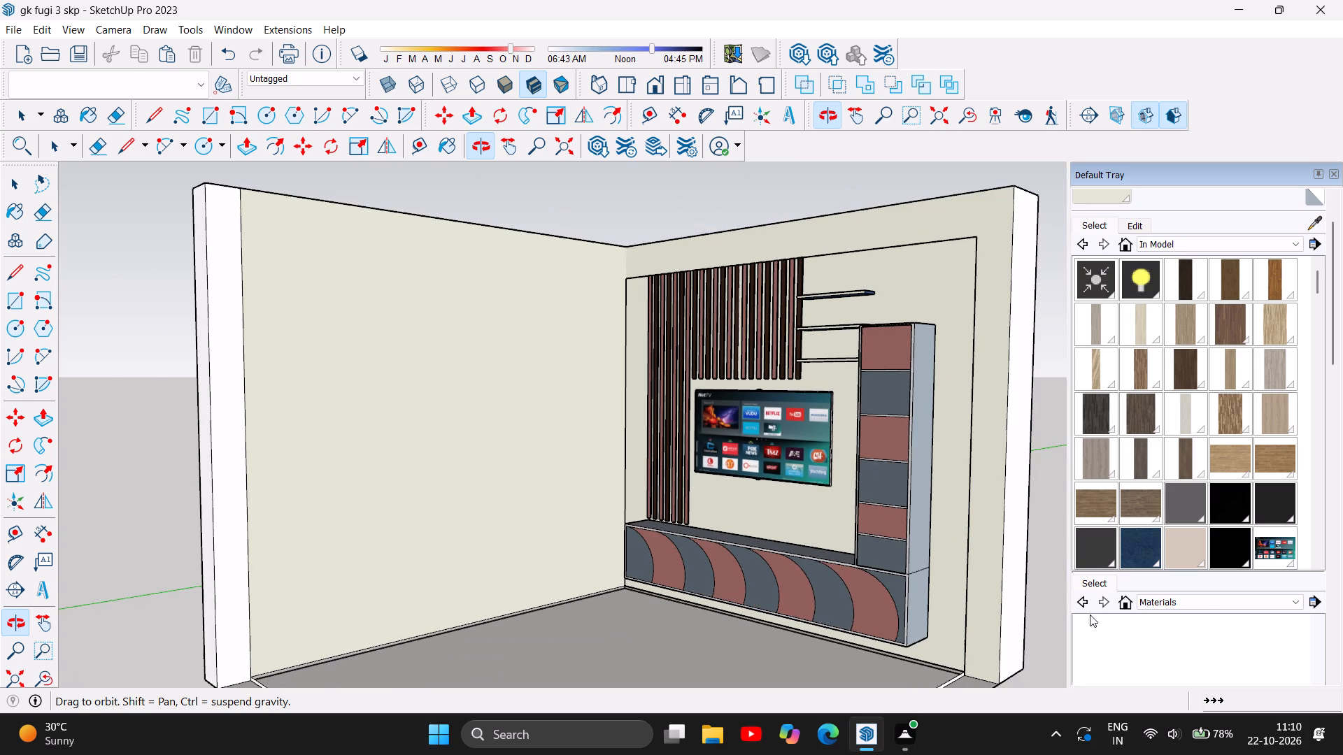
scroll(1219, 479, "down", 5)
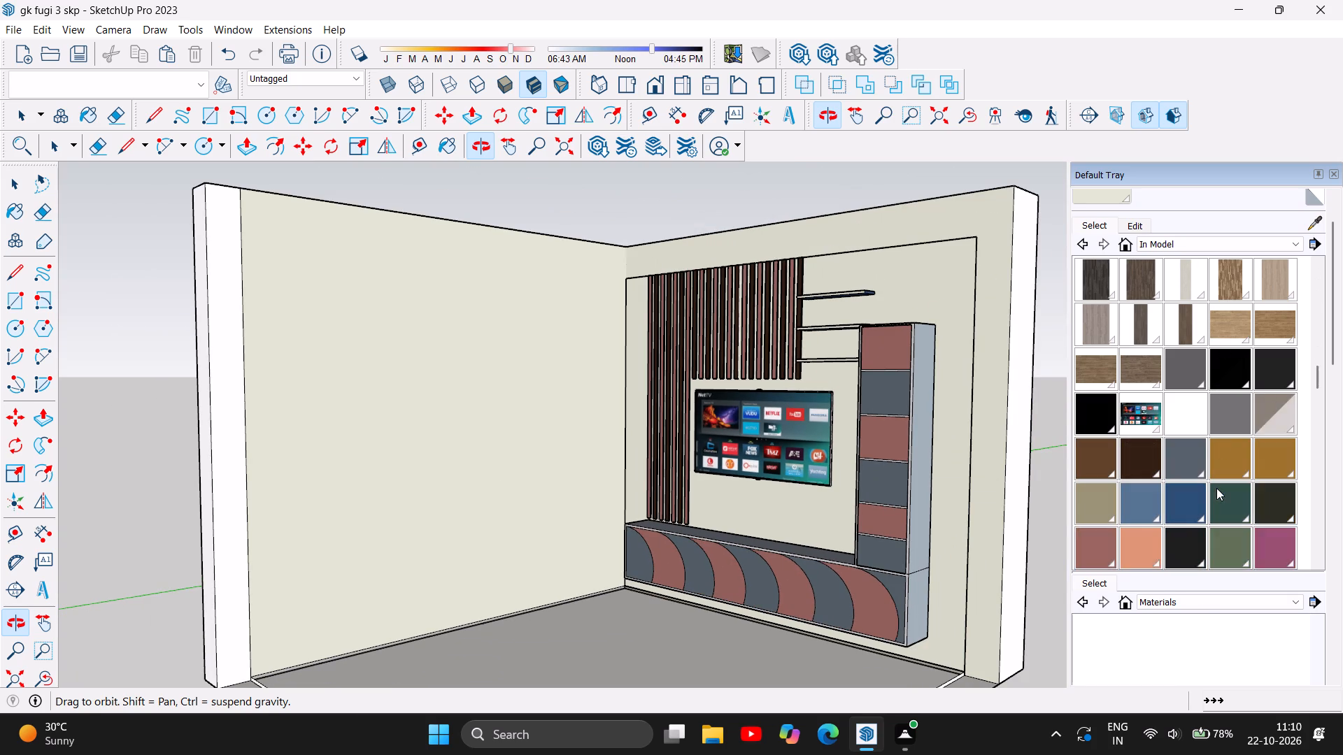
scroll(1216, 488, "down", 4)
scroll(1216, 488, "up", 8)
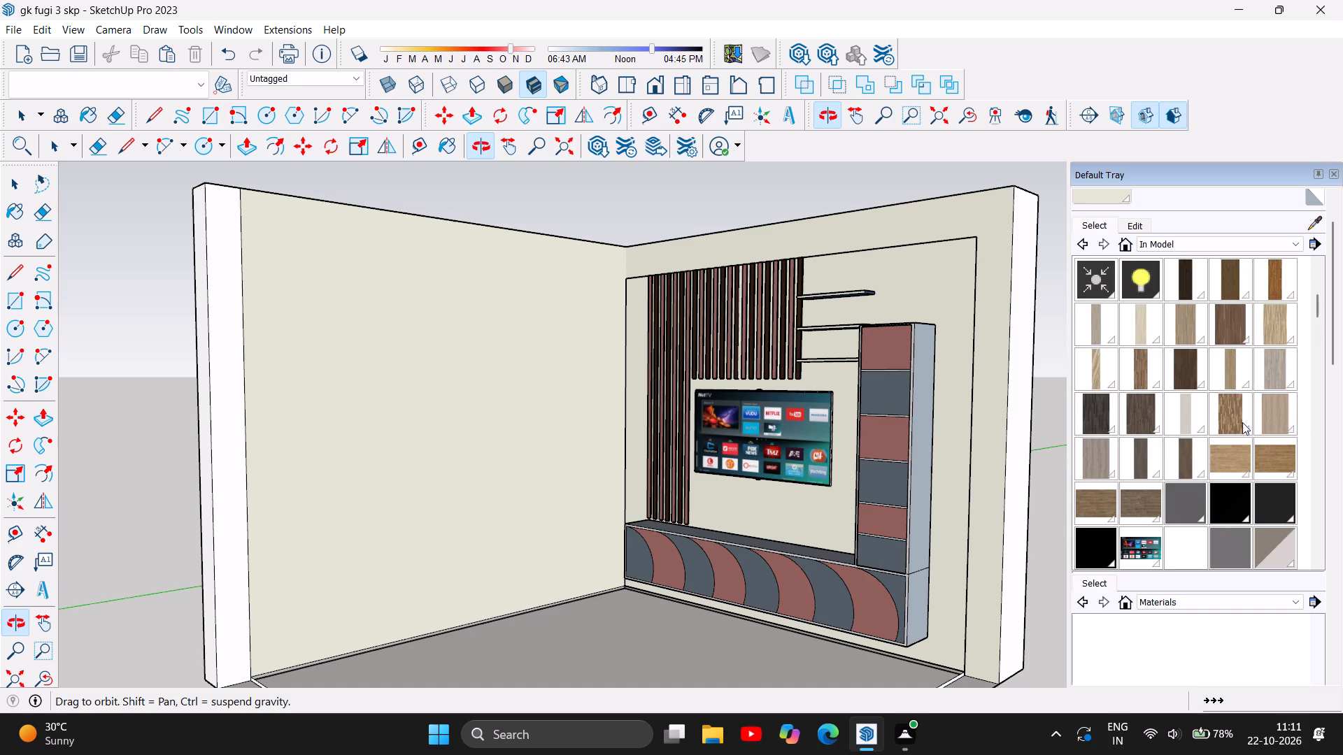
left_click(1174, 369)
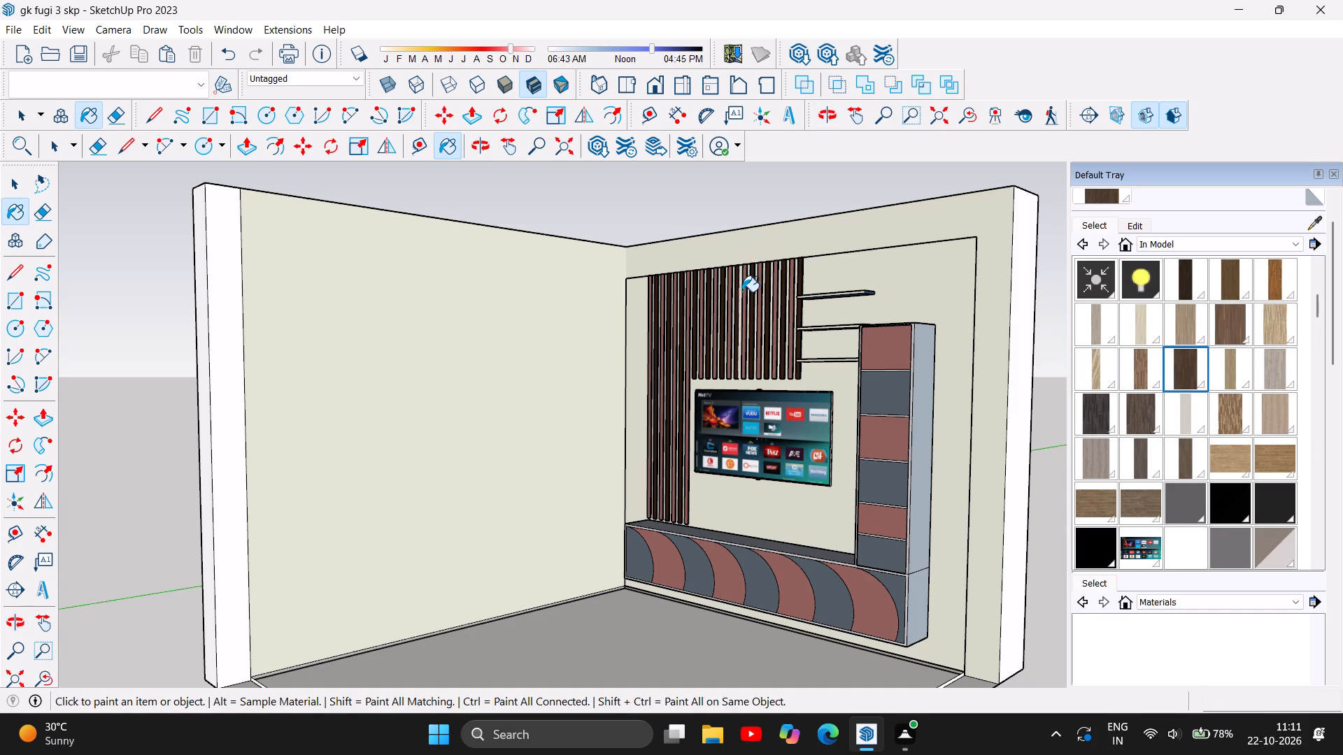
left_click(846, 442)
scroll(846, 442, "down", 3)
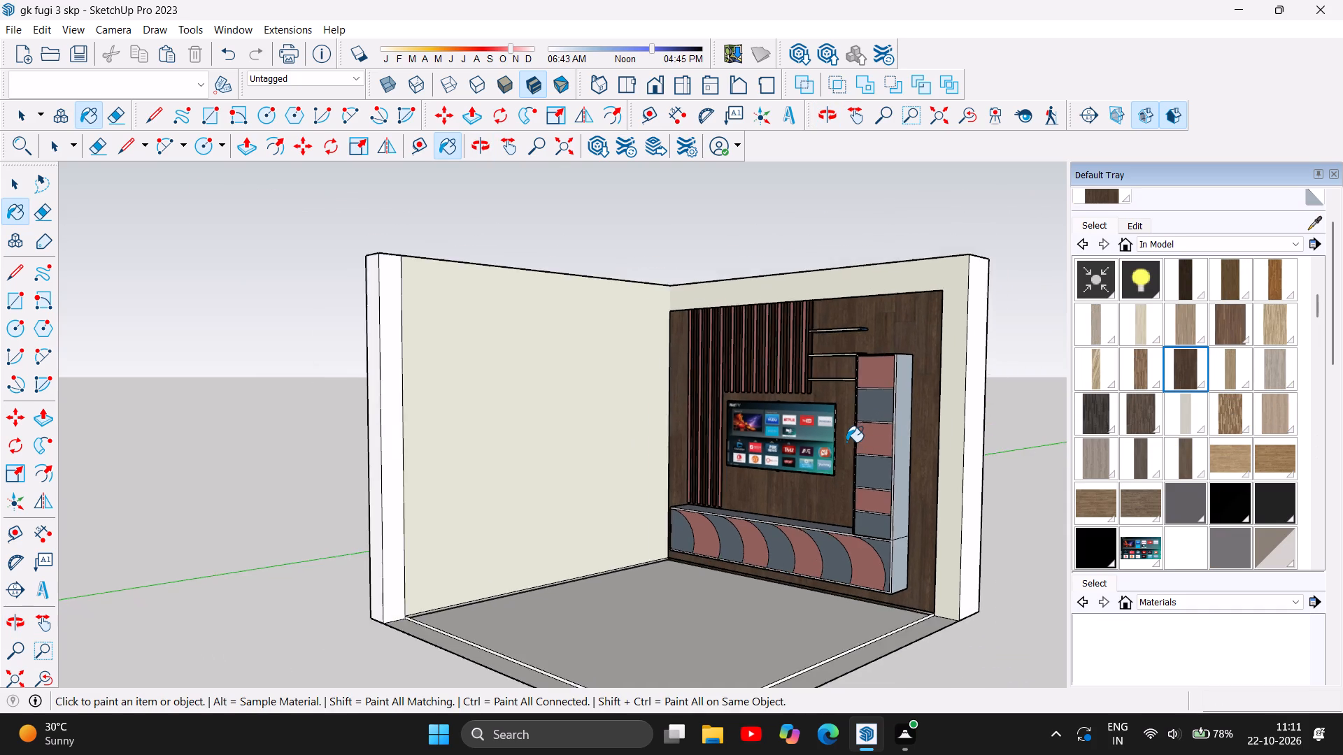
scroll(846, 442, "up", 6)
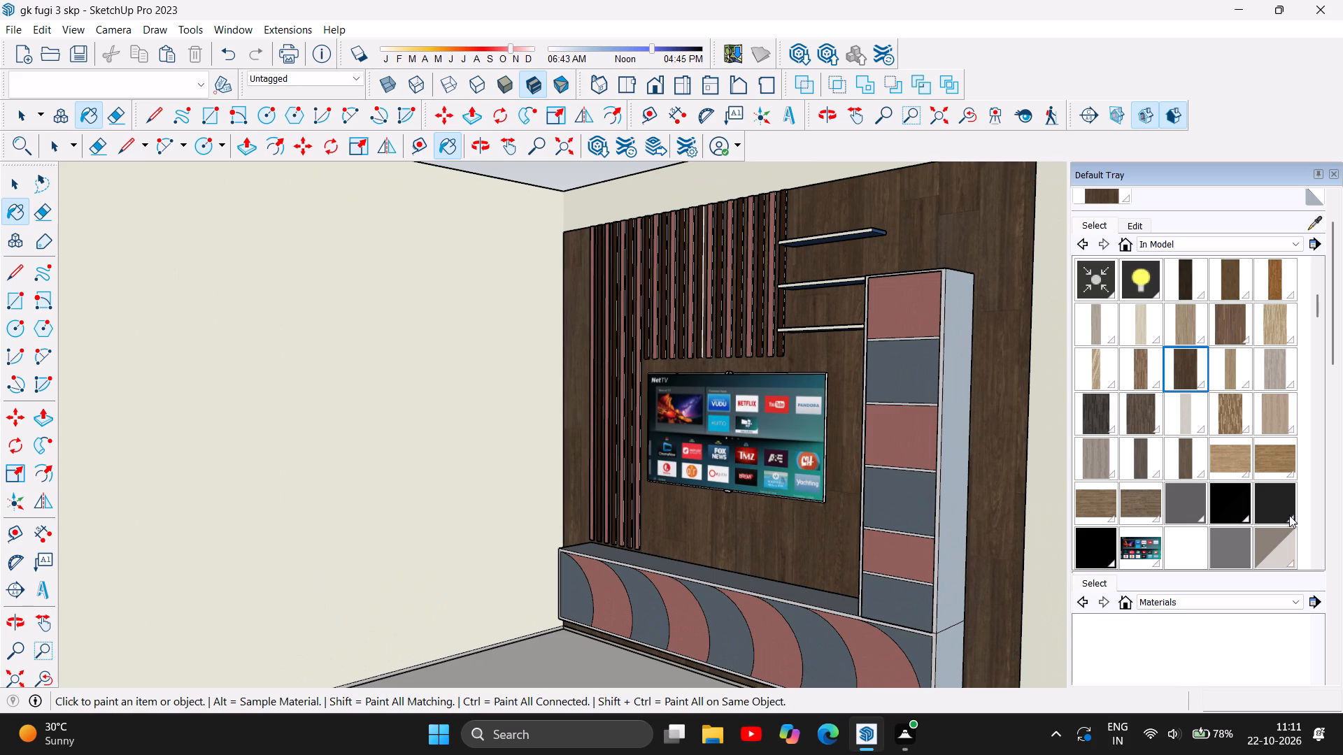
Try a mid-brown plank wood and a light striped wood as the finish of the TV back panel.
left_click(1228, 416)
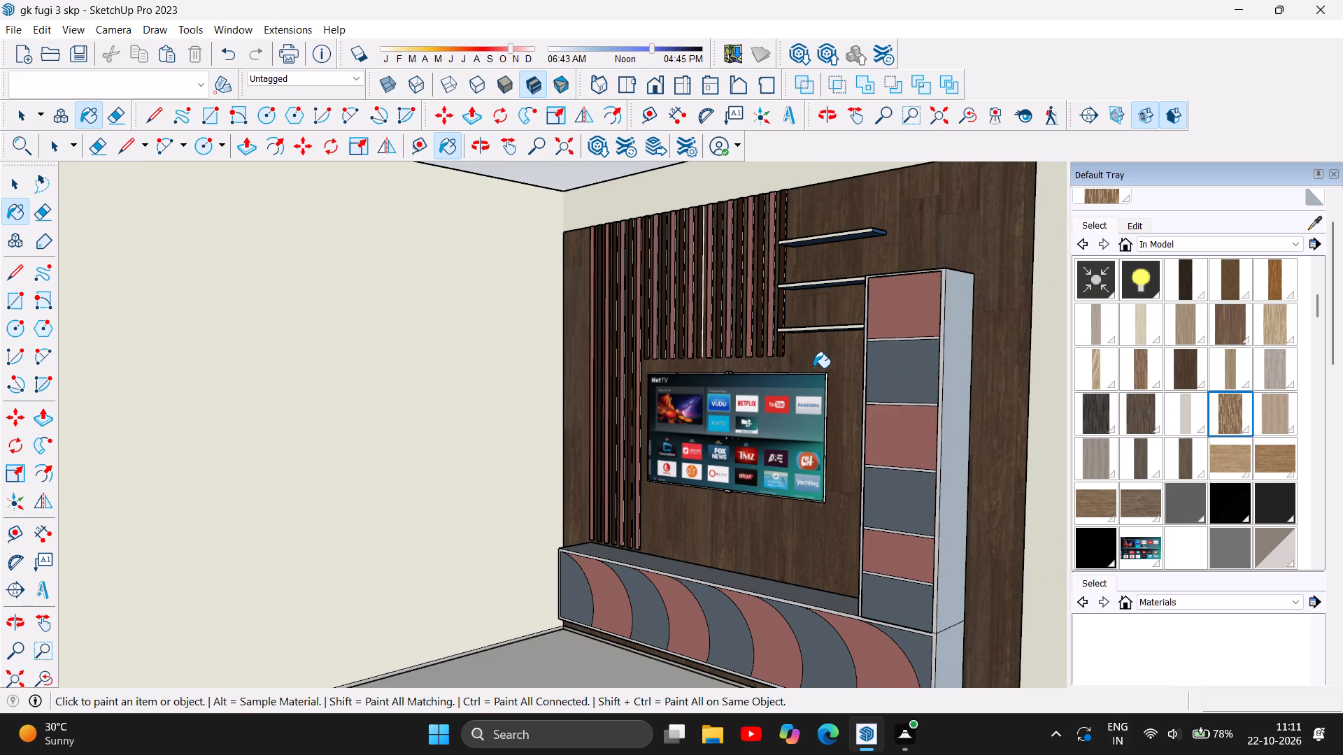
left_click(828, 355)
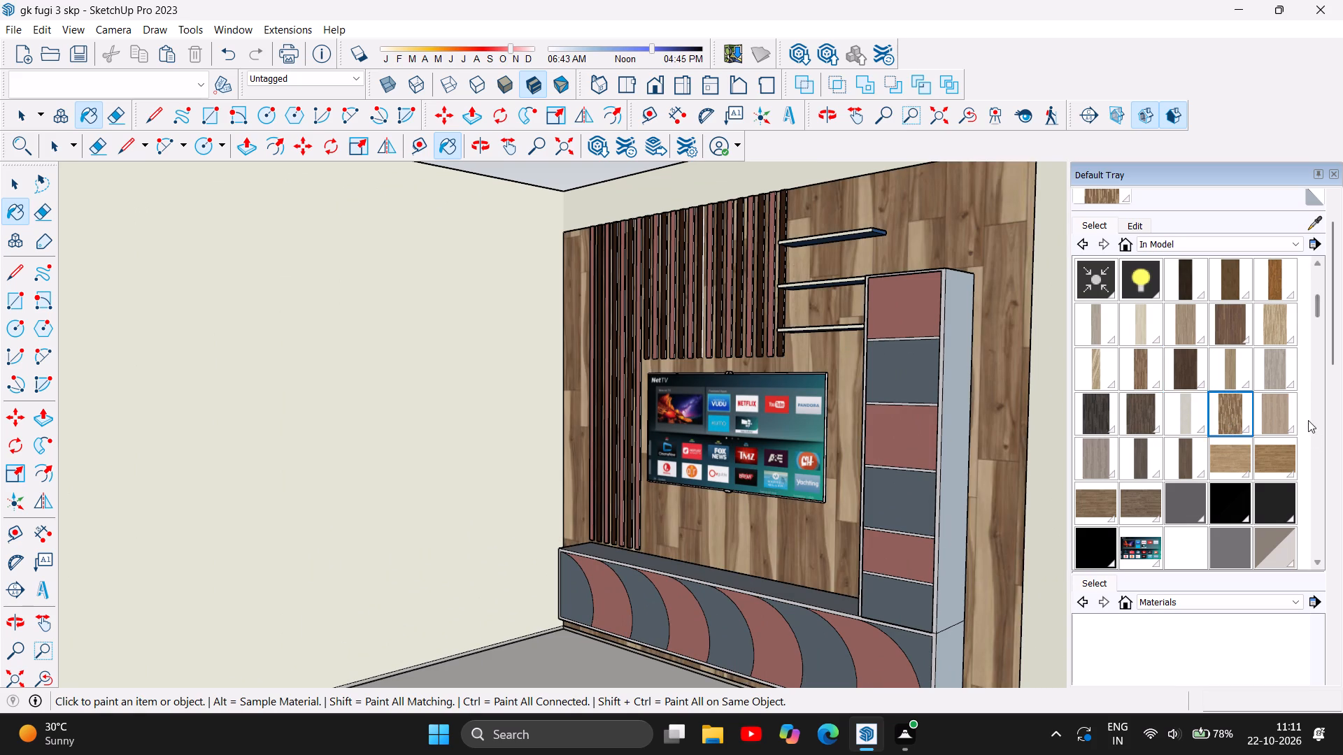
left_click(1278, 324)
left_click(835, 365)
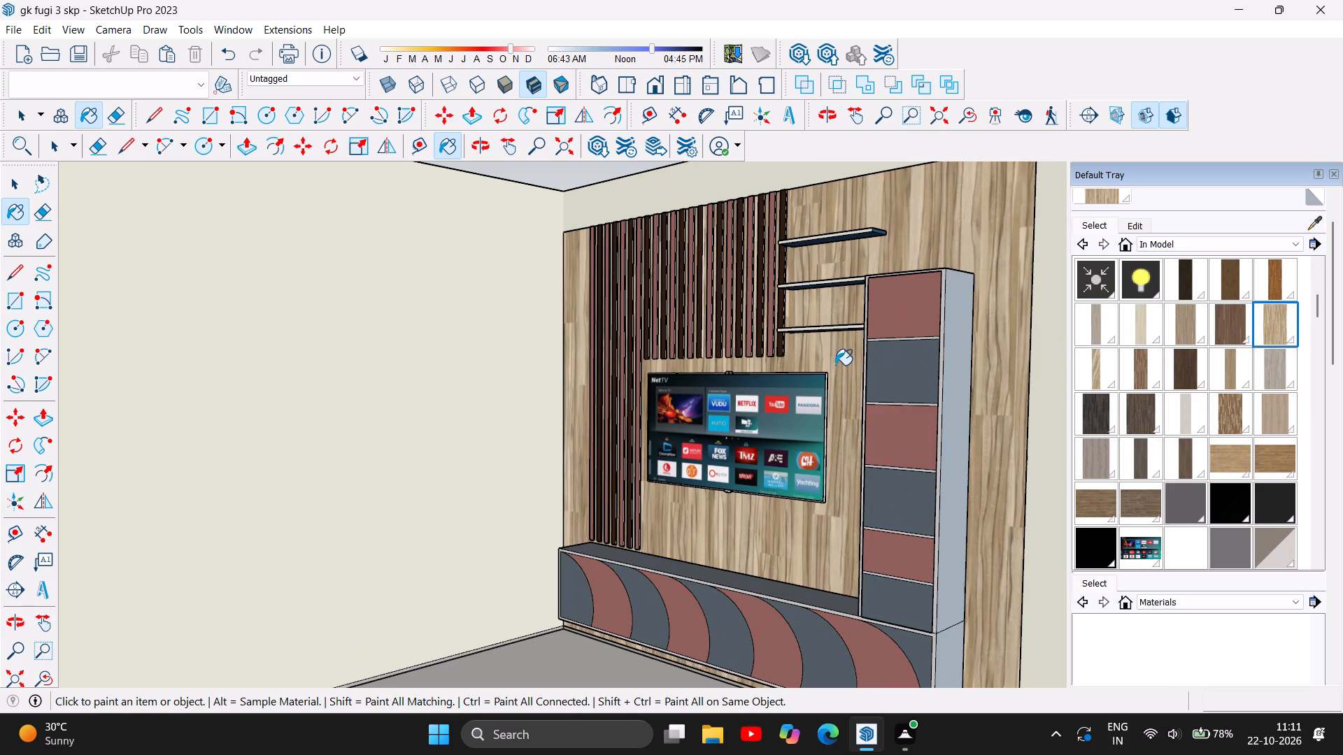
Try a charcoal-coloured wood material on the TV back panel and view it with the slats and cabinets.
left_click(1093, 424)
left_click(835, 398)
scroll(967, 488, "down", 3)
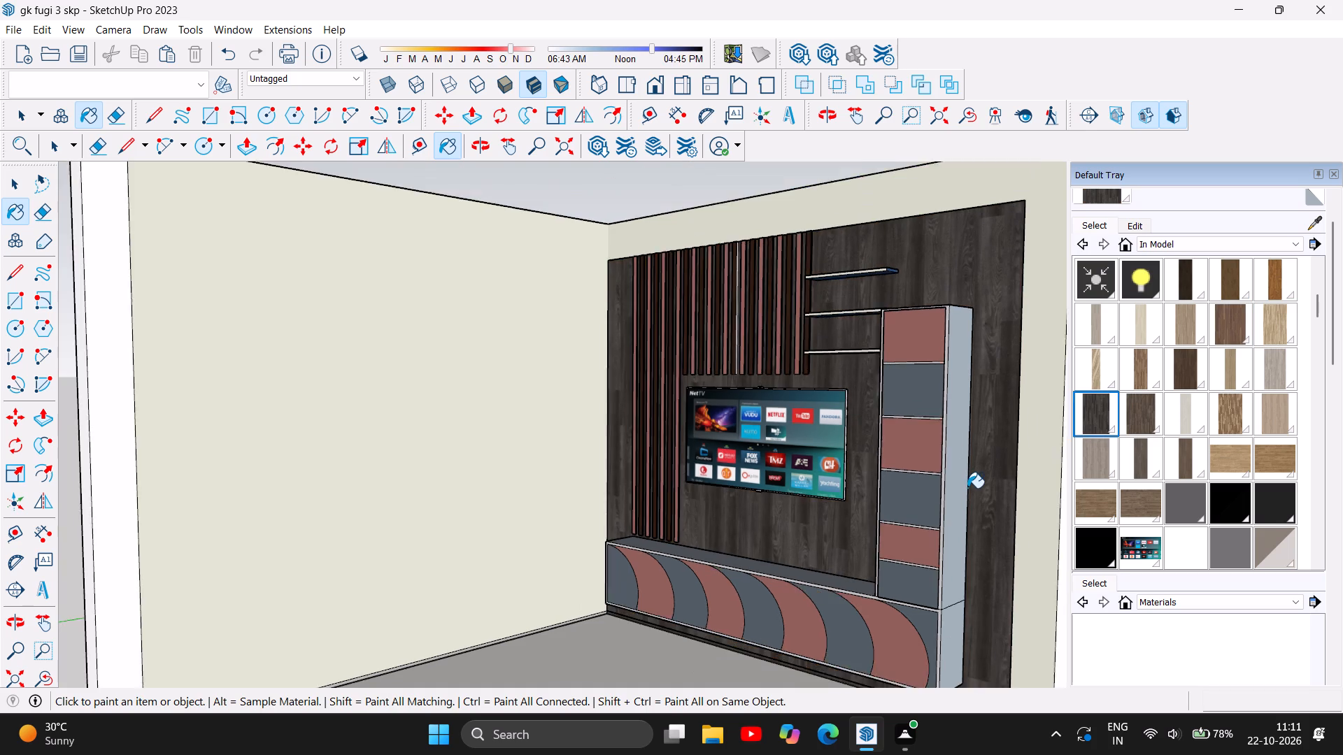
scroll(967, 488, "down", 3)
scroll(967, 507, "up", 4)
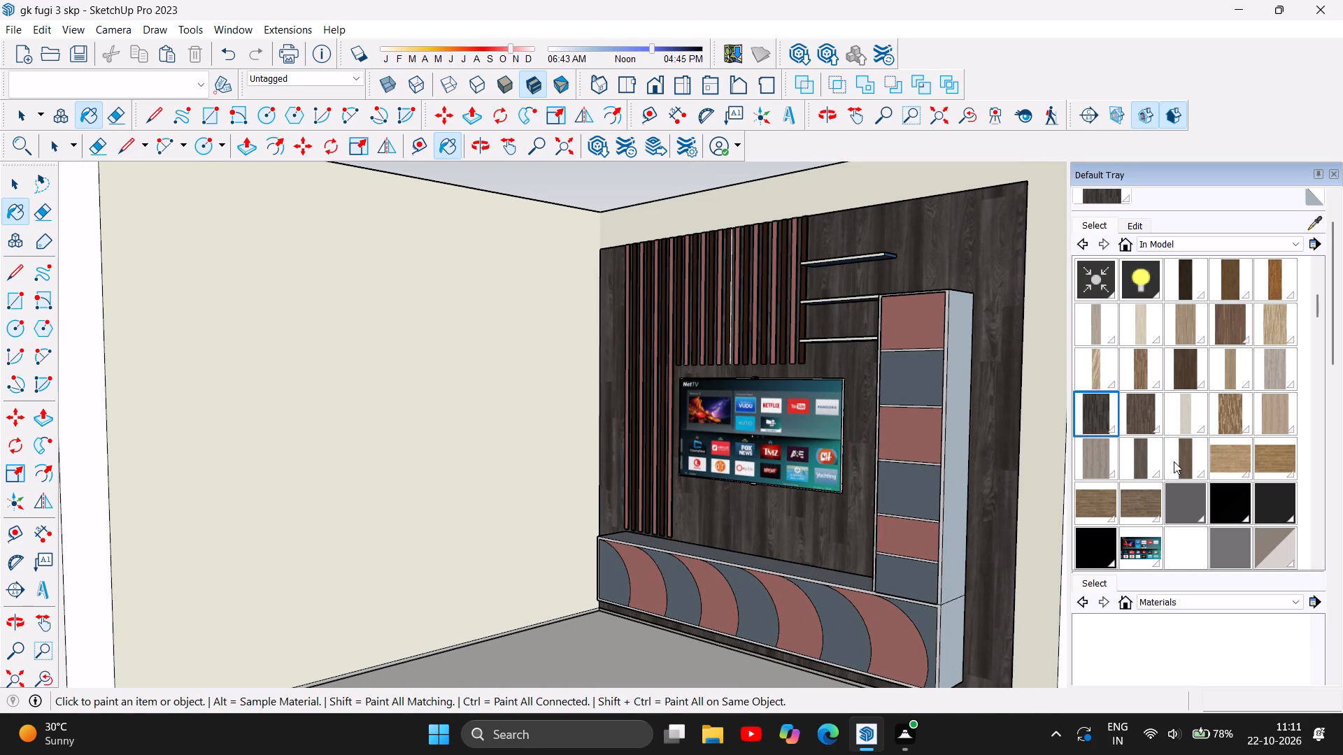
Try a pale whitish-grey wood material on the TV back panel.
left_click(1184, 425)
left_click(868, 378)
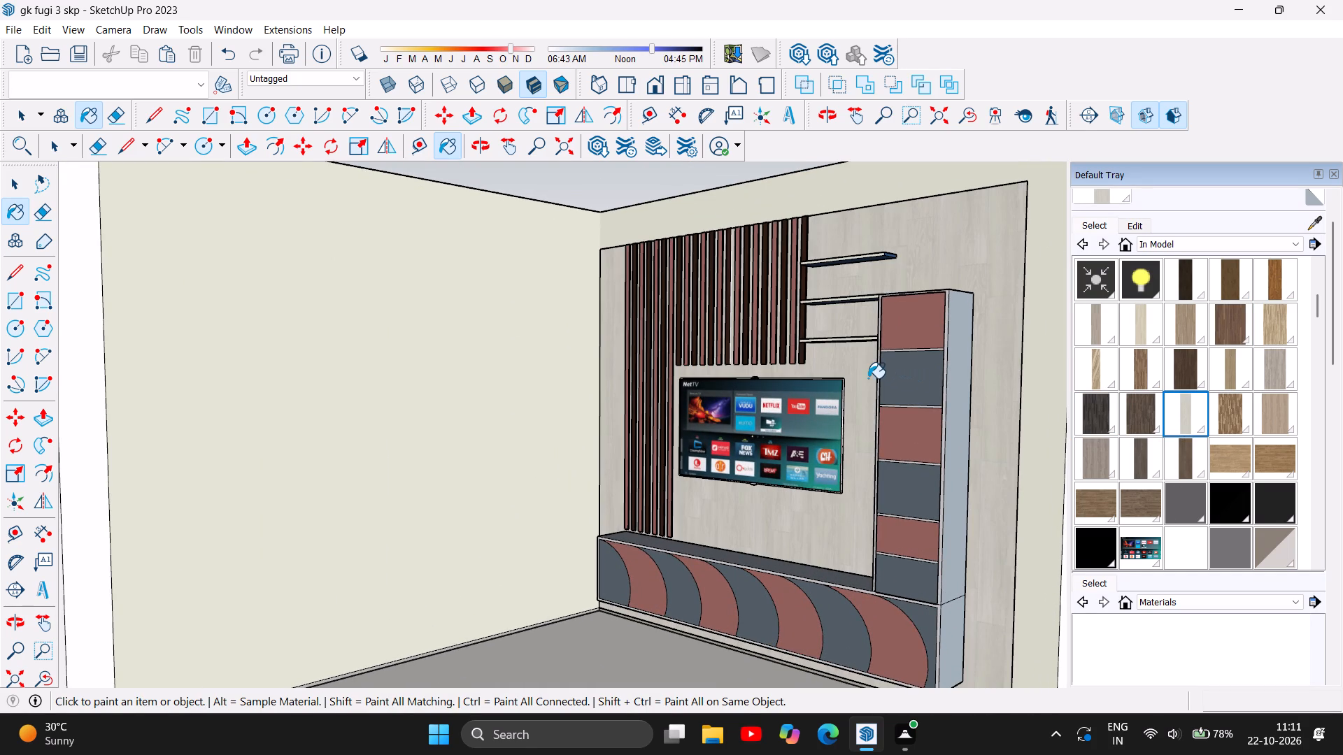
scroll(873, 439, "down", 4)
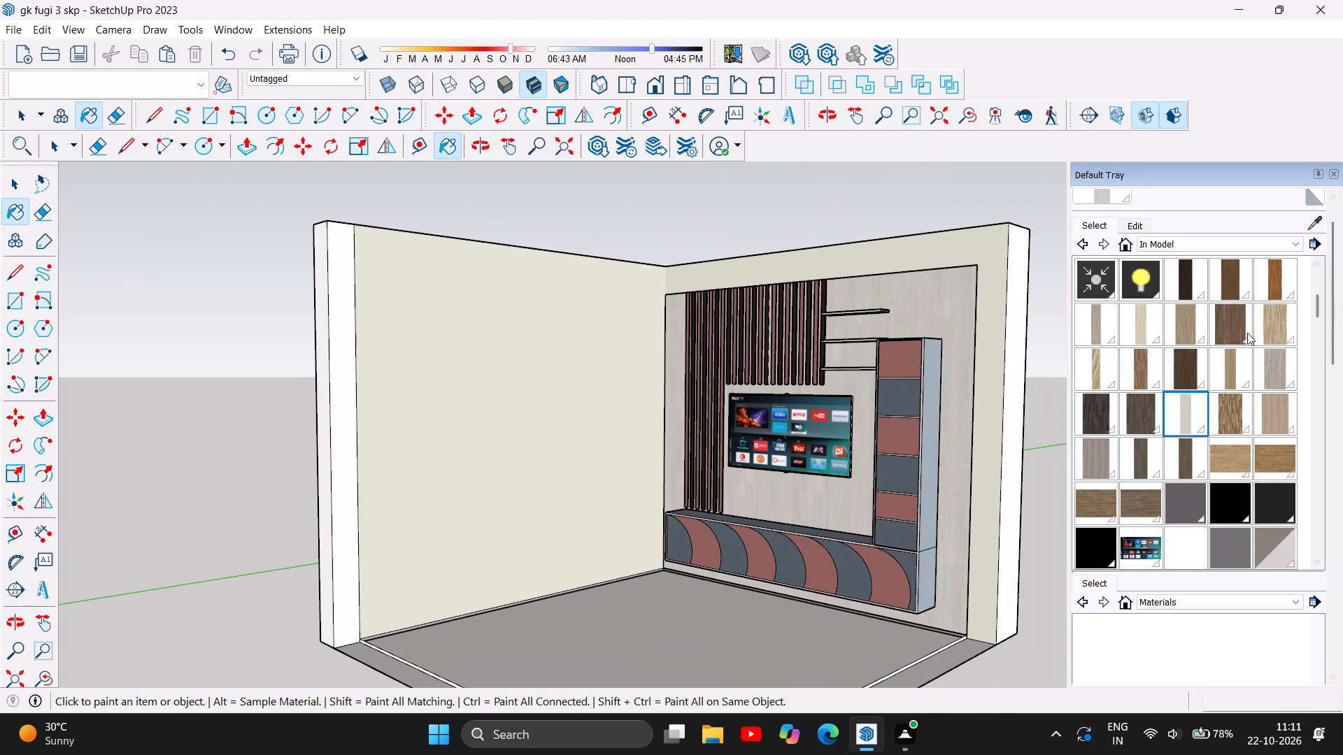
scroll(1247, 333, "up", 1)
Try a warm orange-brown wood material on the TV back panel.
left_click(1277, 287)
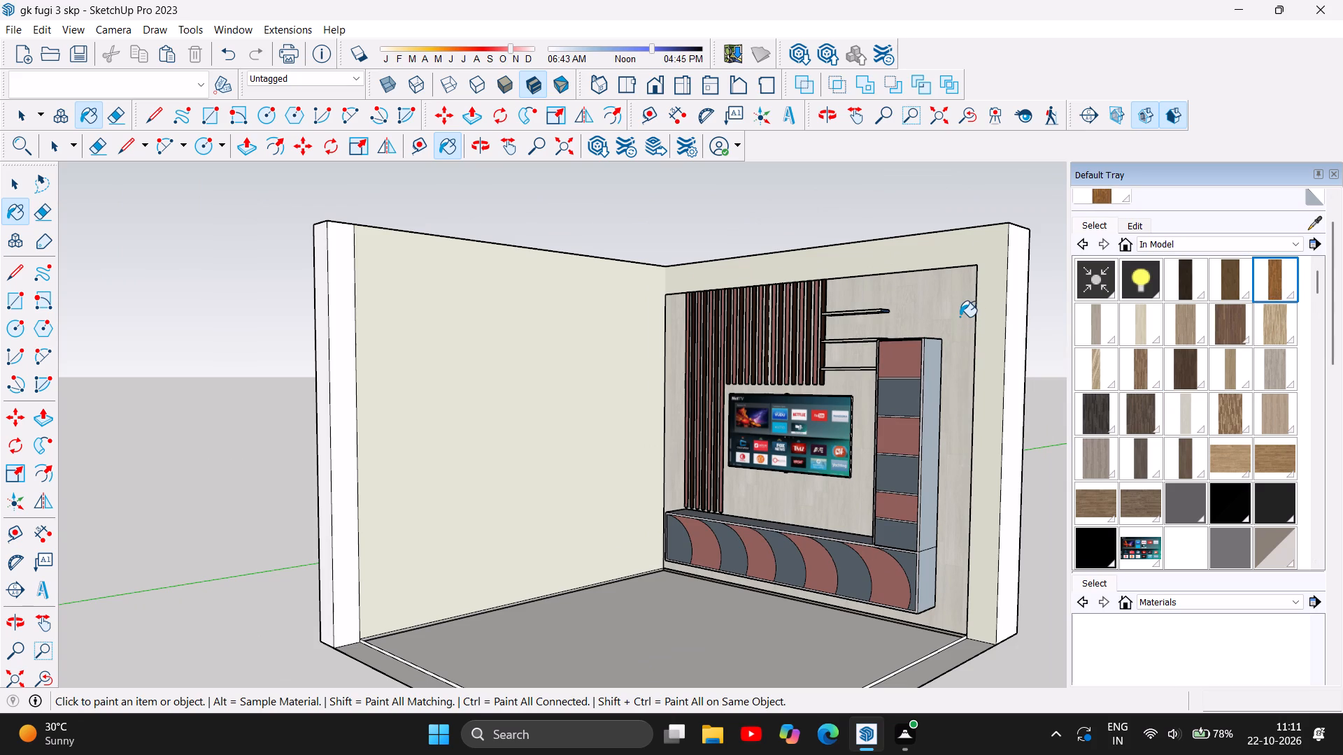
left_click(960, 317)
Examine the orange-brown back panel against the slats, shelves and cabinets from near and far.
scroll(898, 514, "down", 6)
scroll(837, 554, "up", 7)
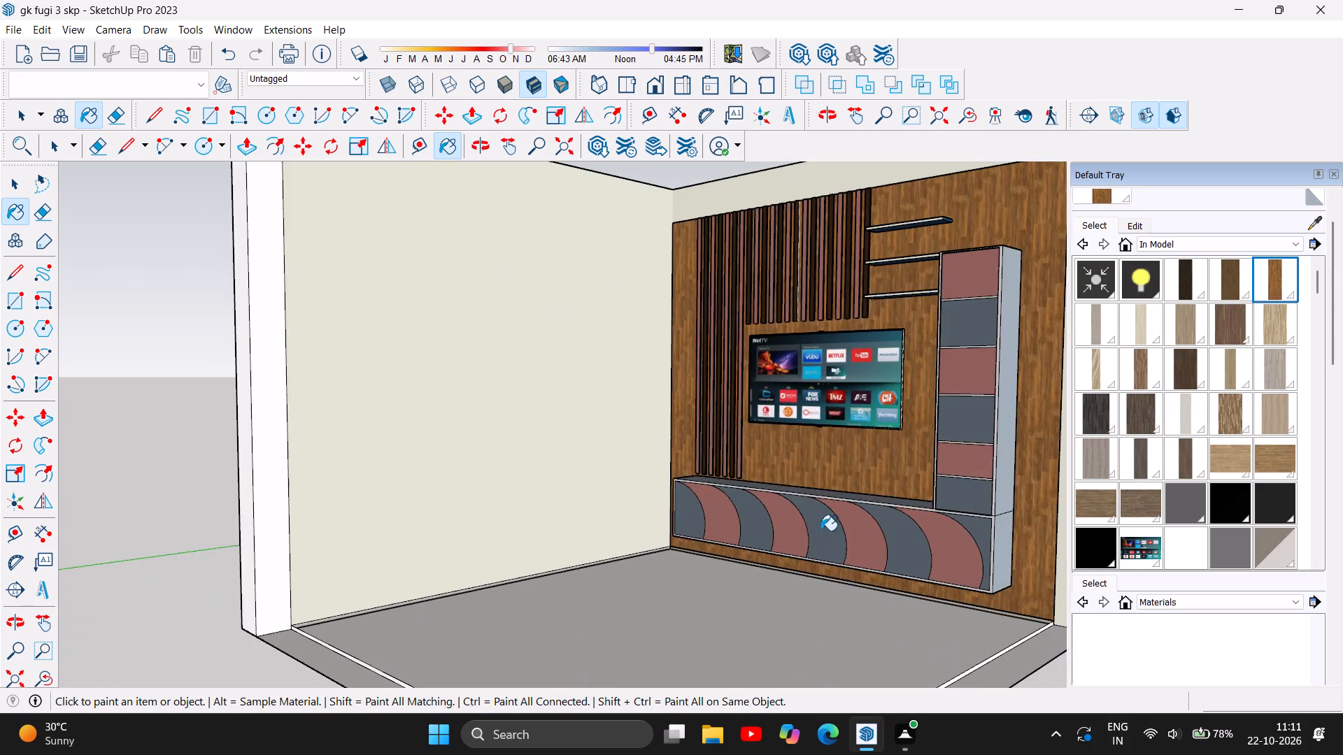
scroll(826, 397, "up", 6)
scroll(697, 554, "down", 6)
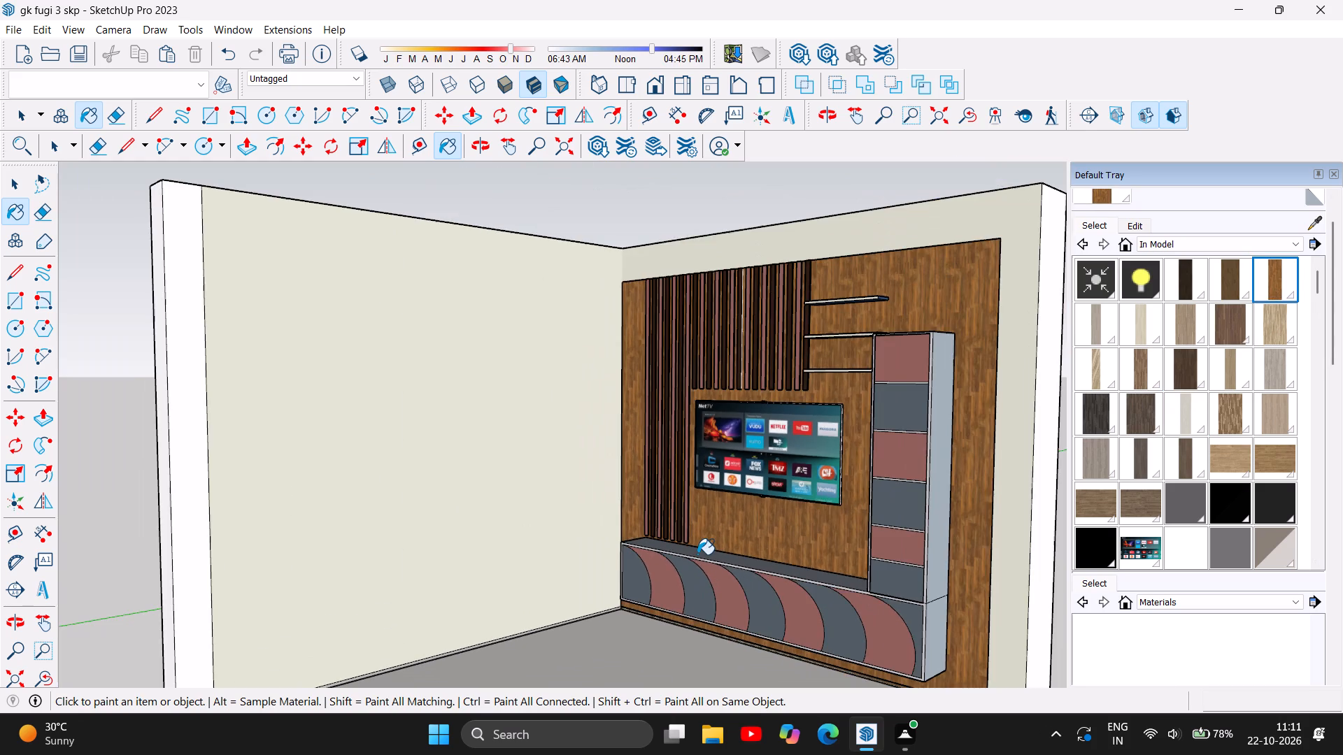
scroll(697, 554, "down", 3)
scroll(697, 554, "up", 6)
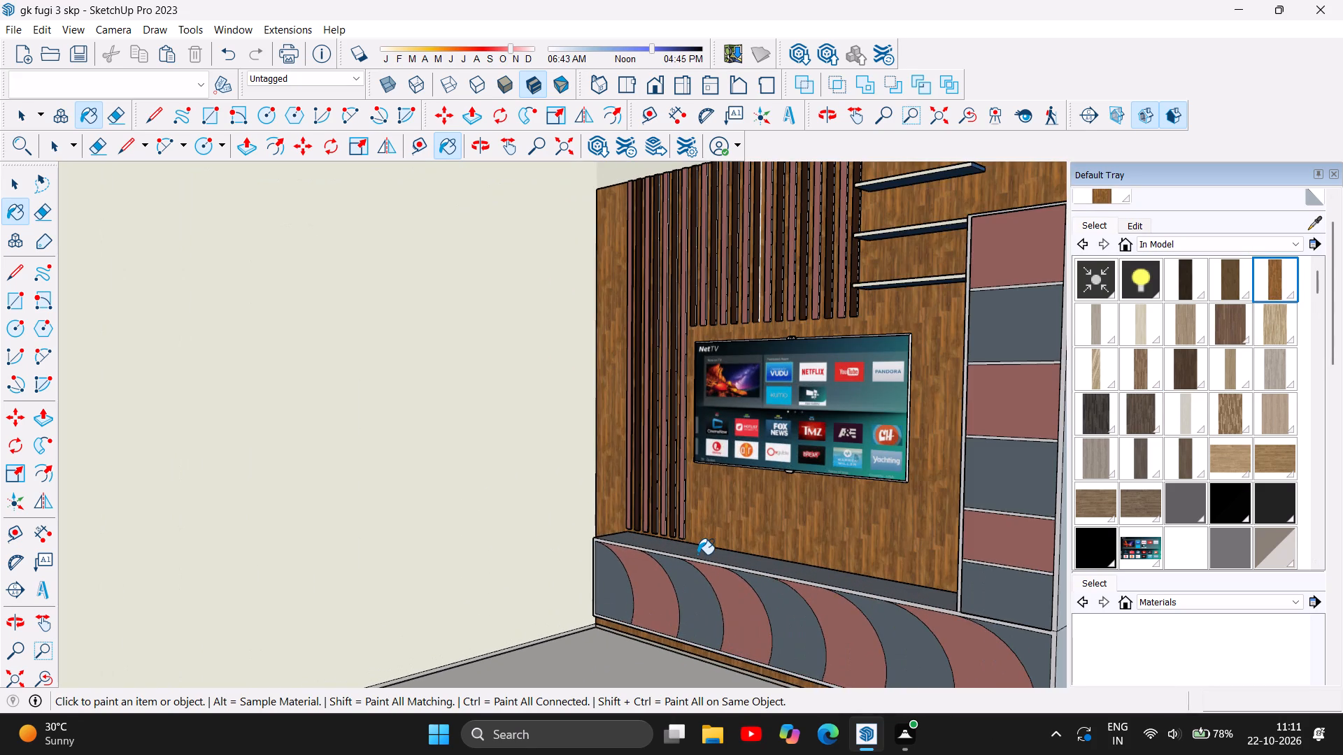
scroll(711, 575, "up", 7)
scroll(718, 505, "down", 10)
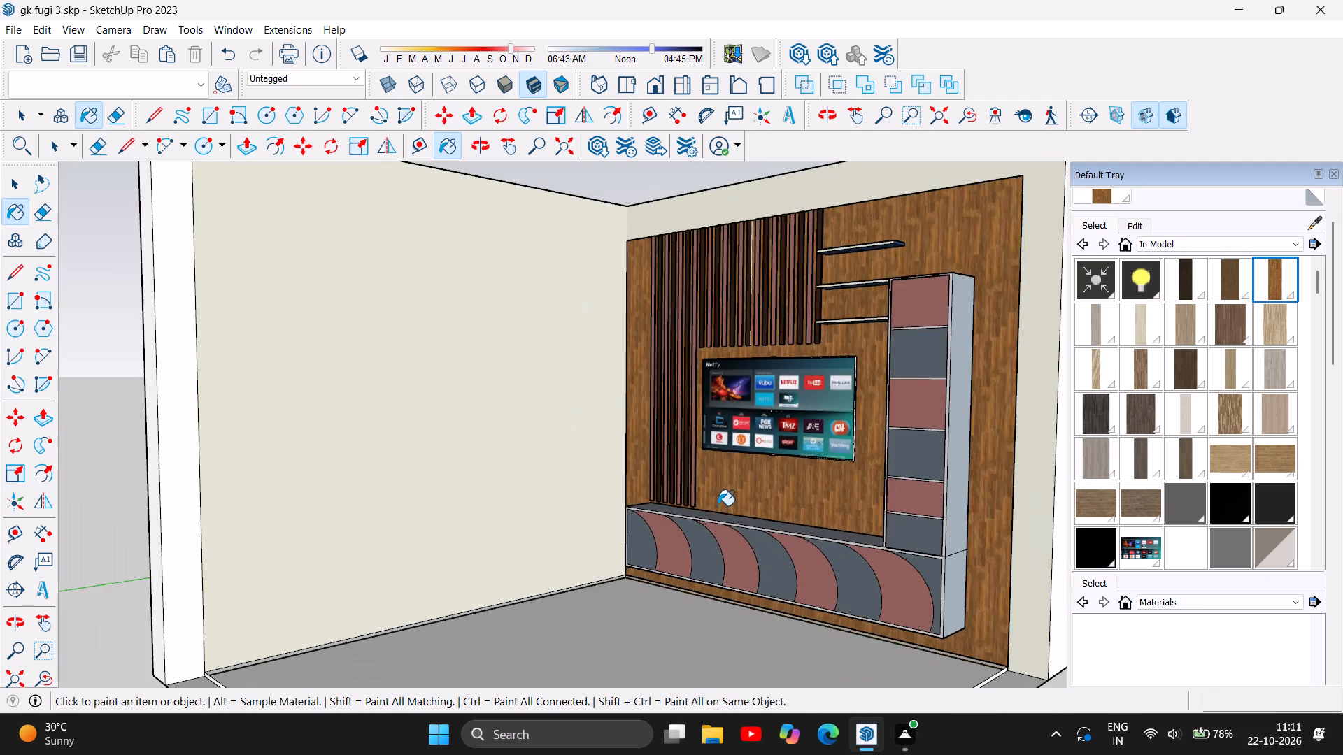
scroll(718, 505, "down", 5)
scroll(718, 505, "up", 4)
scroll(718, 505, "down", 3)
scroll(718, 505, "up", 1)
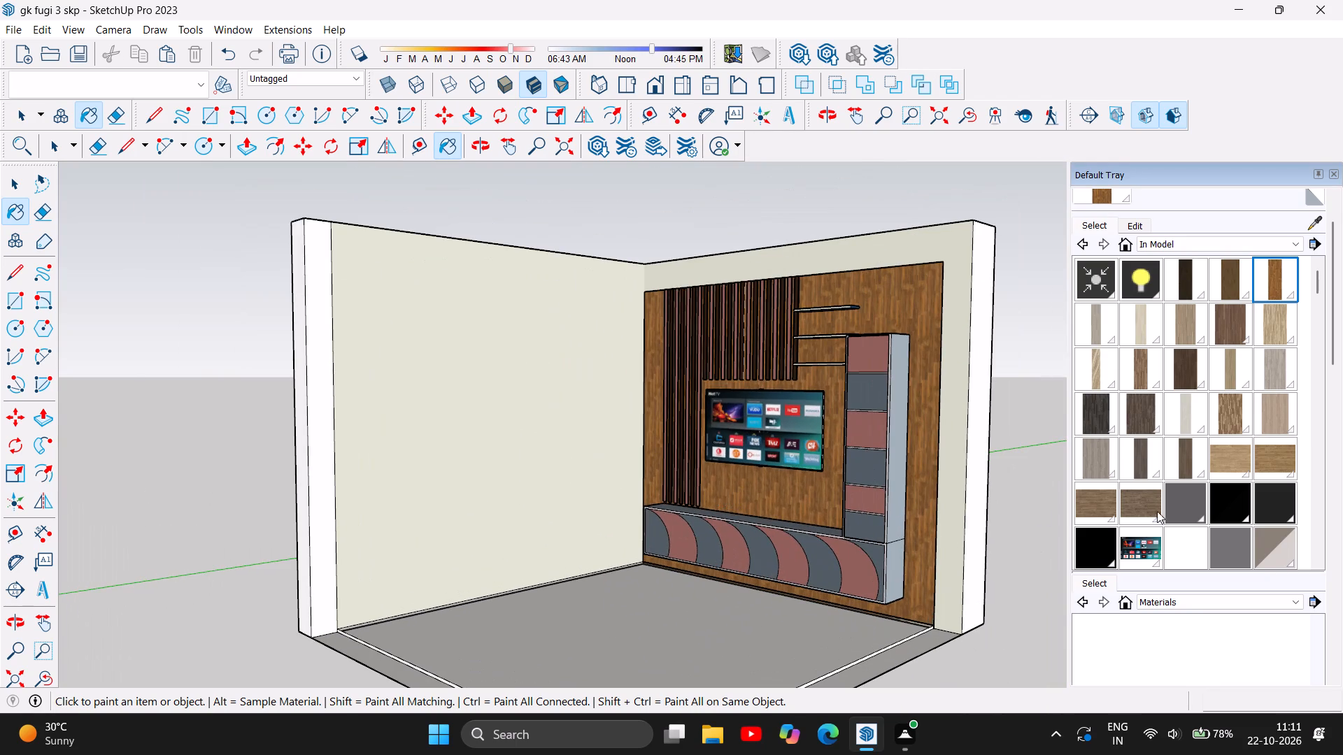
Paint the TV back panel with the grey-beige wood material from the model's materials.
scroll(1166, 503, "up", 1)
scroll(1167, 438, "up", 4)
left_click(1100, 324)
left_click(905, 318)
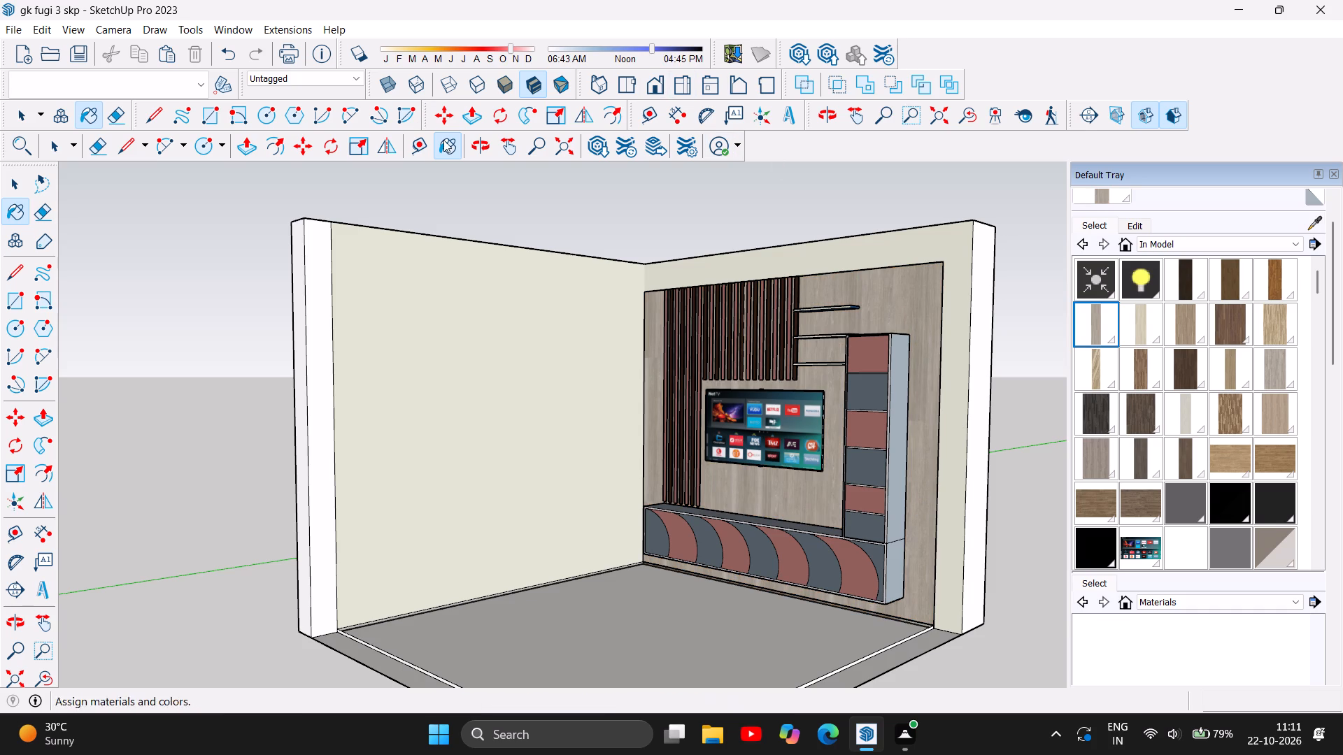
Examine the grey-beige TV wall from the front, checking its slats, shelves, tall unit and base cabinet.
left_click(476, 156)
left_click_drag(435, 404, 637, 437)
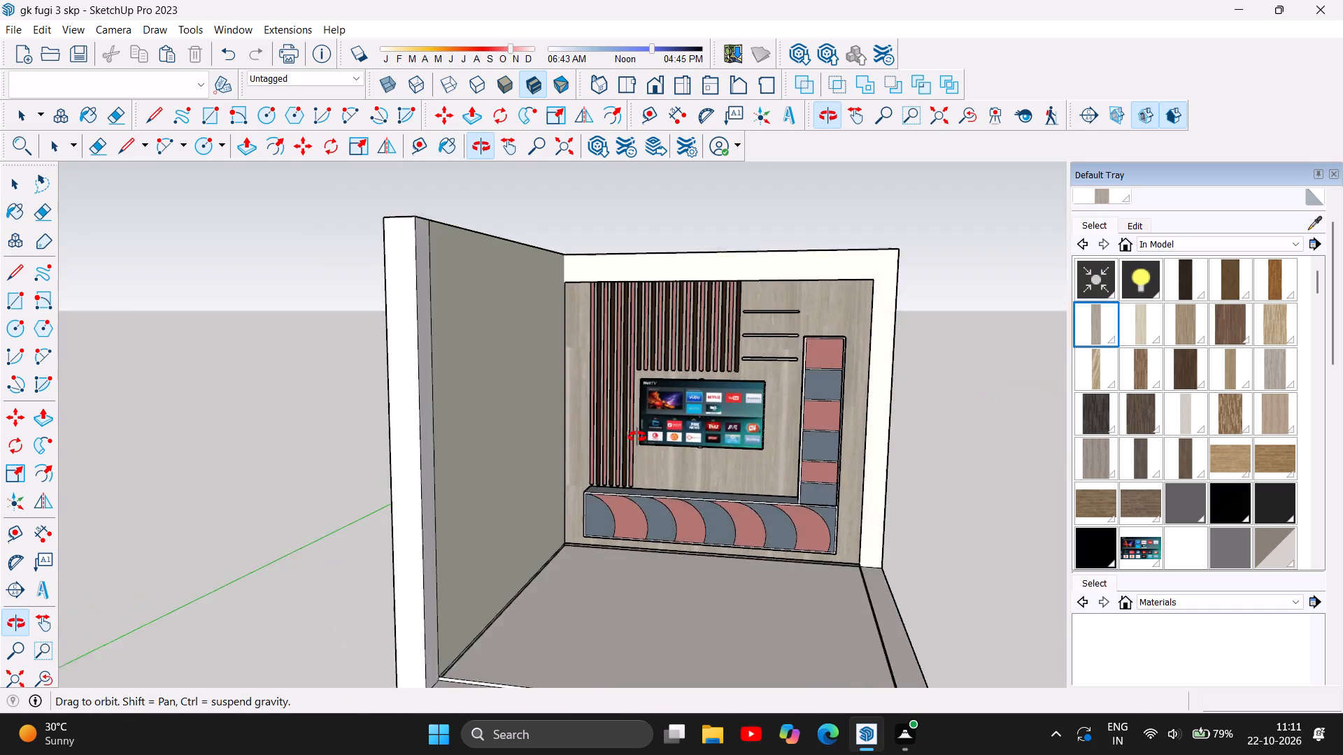
left_click_drag(637, 437, 639, 442)
scroll(720, 515, "up", 5)
left_click_drag(846, 414, 854, 373)
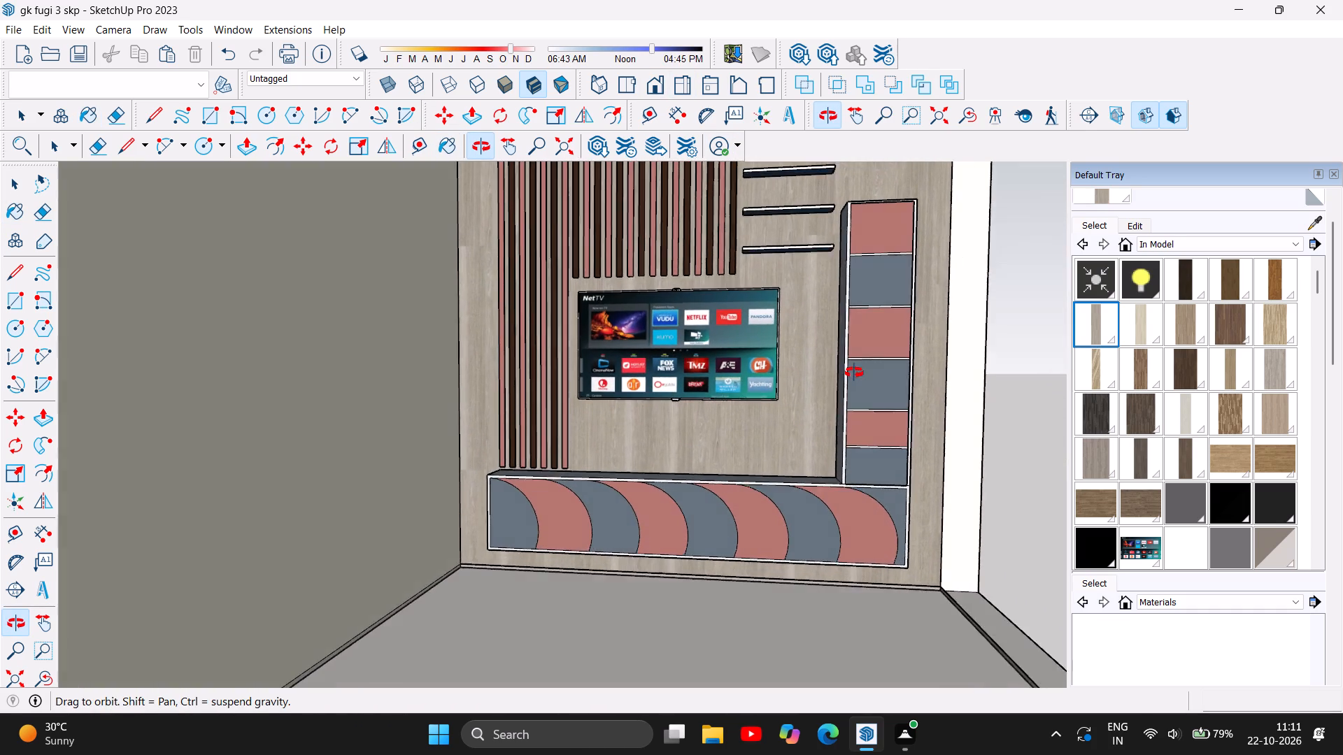
left_click_drag(854, 373, 869, 457)
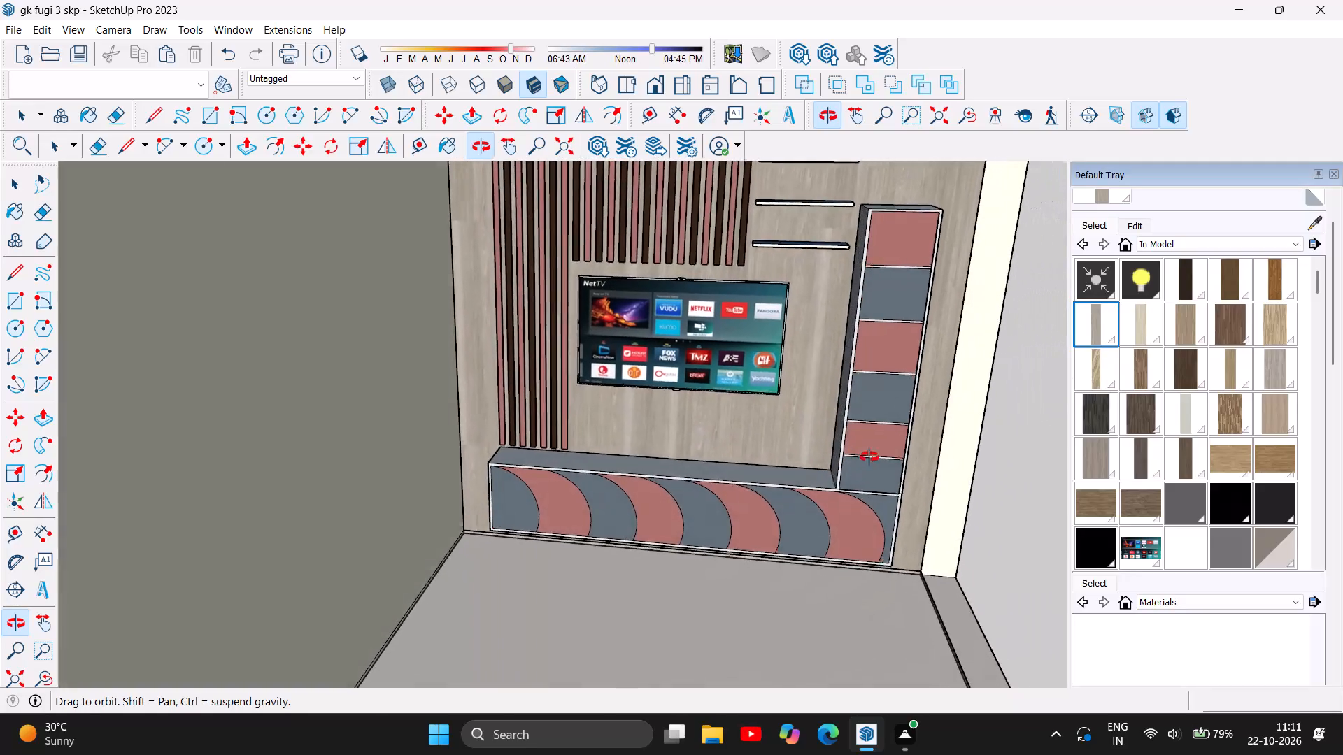
left_click_drag(869, 457, 888, 394)
scroll(692, 503, "down", 7)
scroll(697, 358, "up", 6)
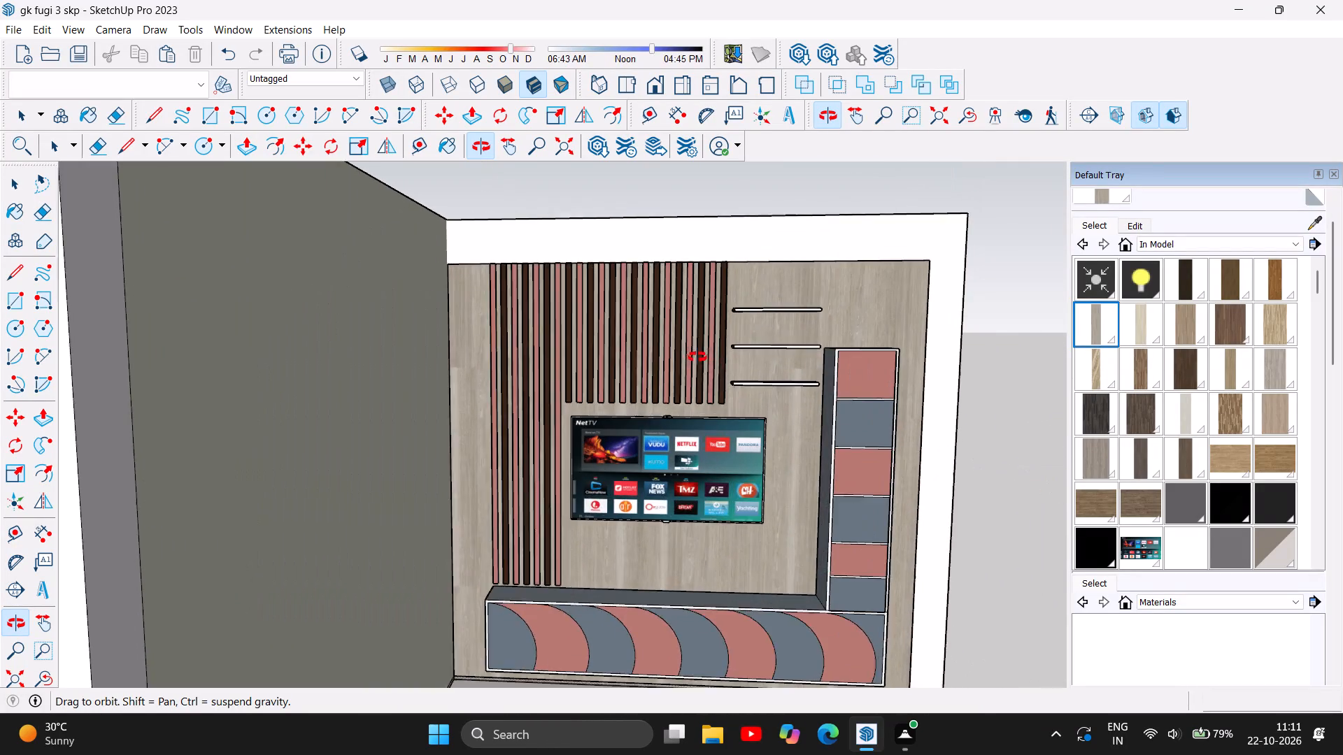
scroll(648, 418, "up", 2)
scroll(1164, 365, "up", 4)
scroll(1251, 485, "down", 1)
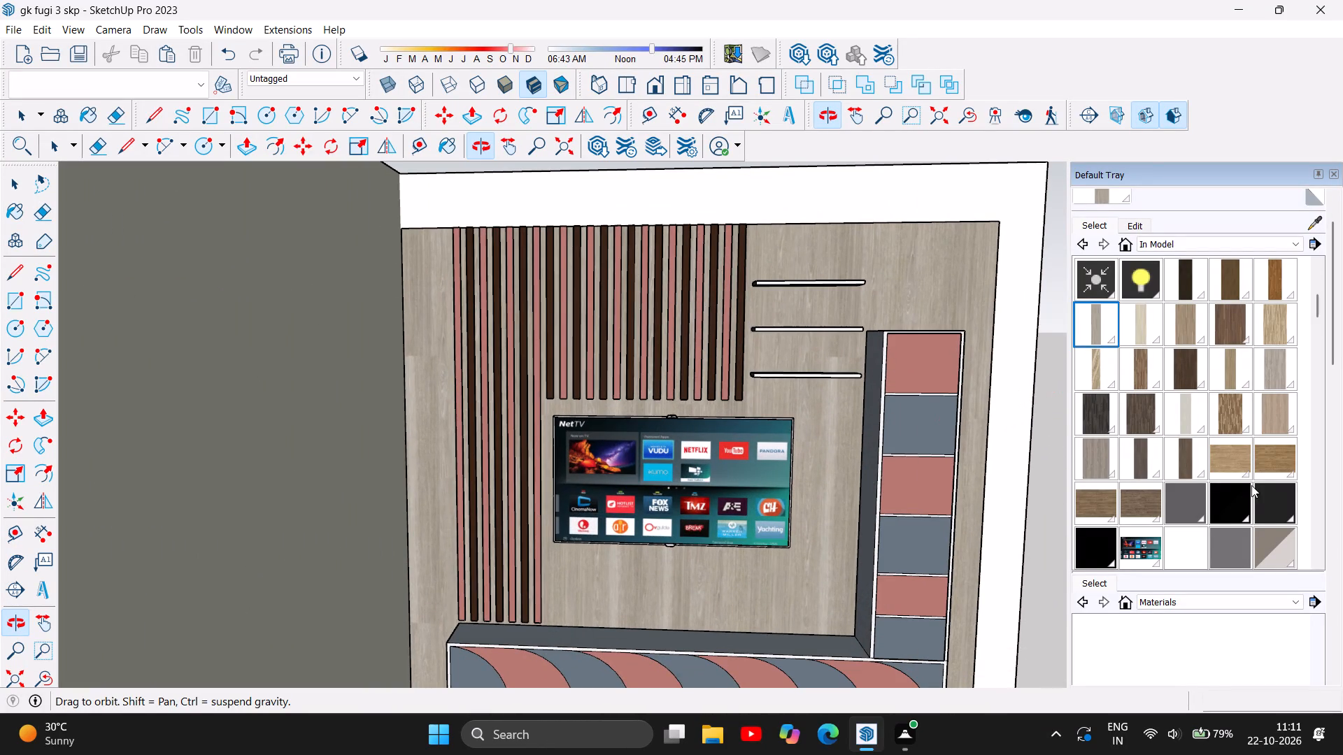
Look through the model's colours and wood materials for finishes that suit the TV wall.
scroll(1251, 485, "down", 7)
scroll(1251, 485, "up", 1)
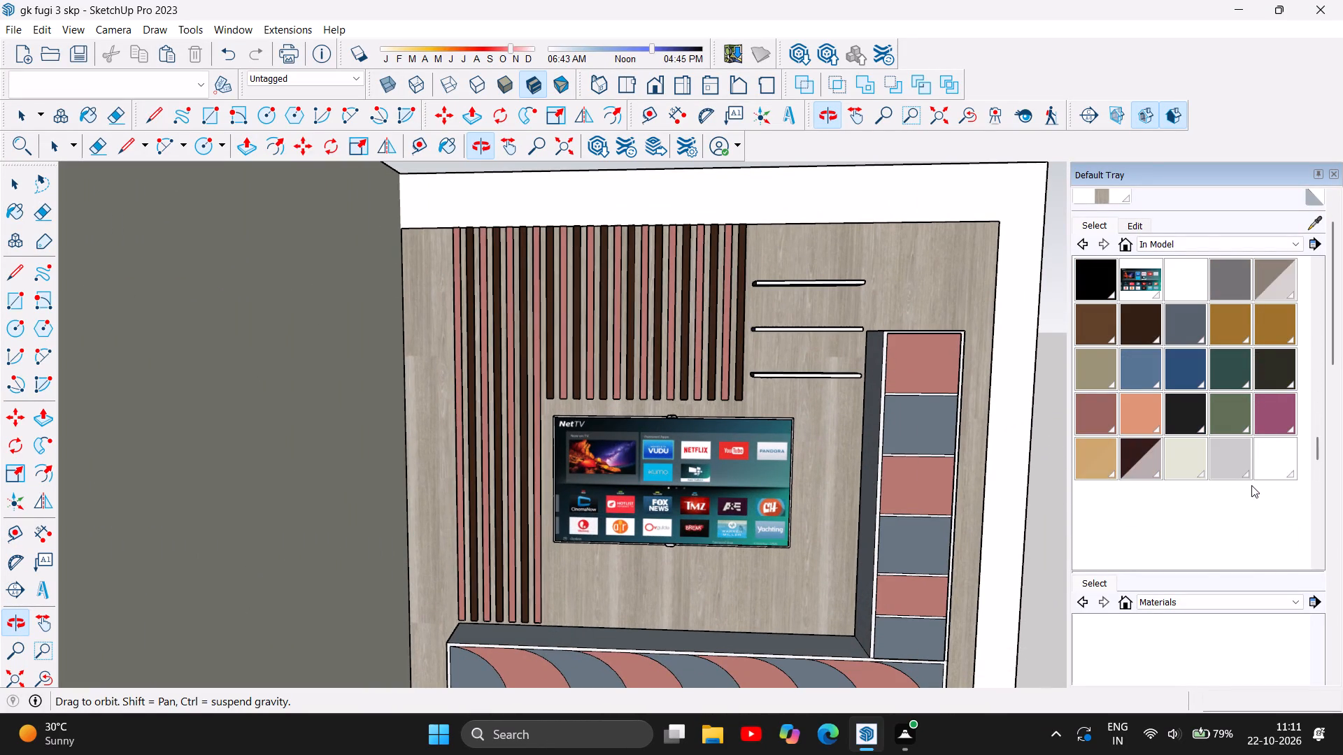
scroll(1251, 485, "up", 1)
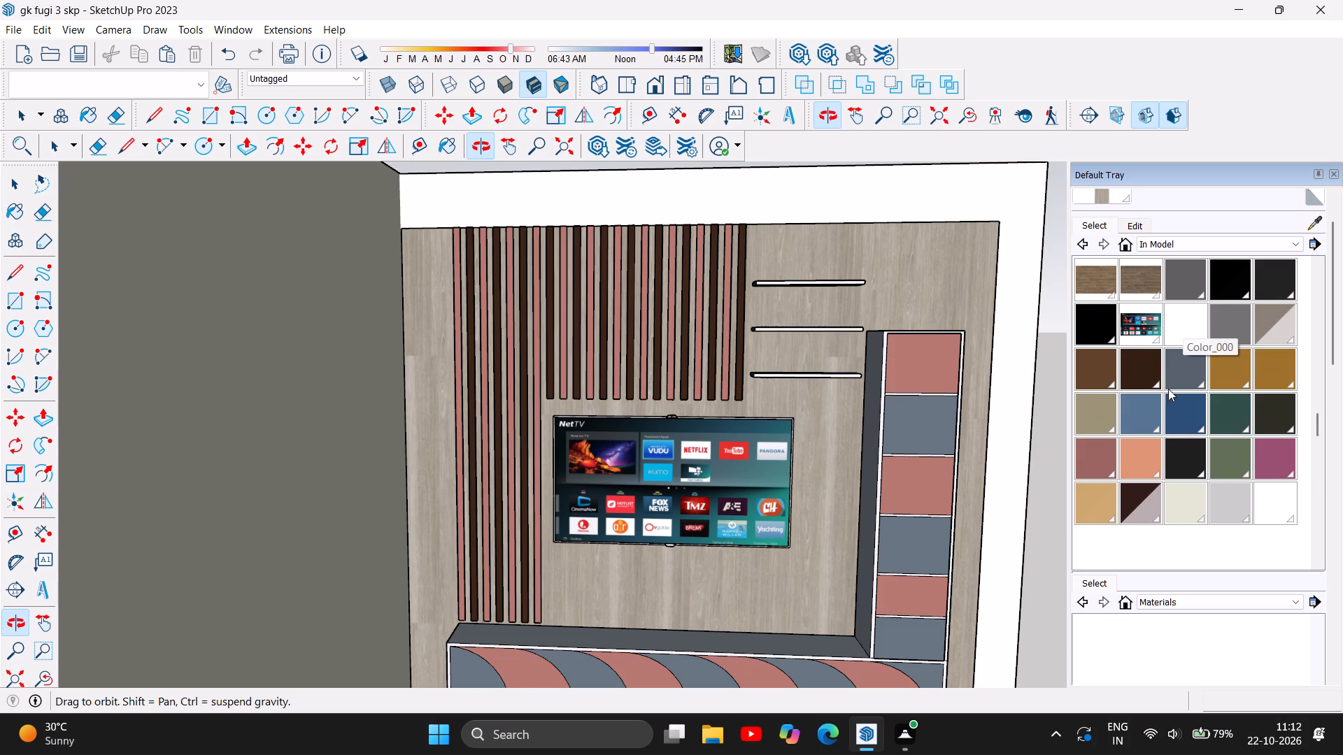
scroll(1158, 446, "down", 5)
scroll(1158, 450, "up", 7)
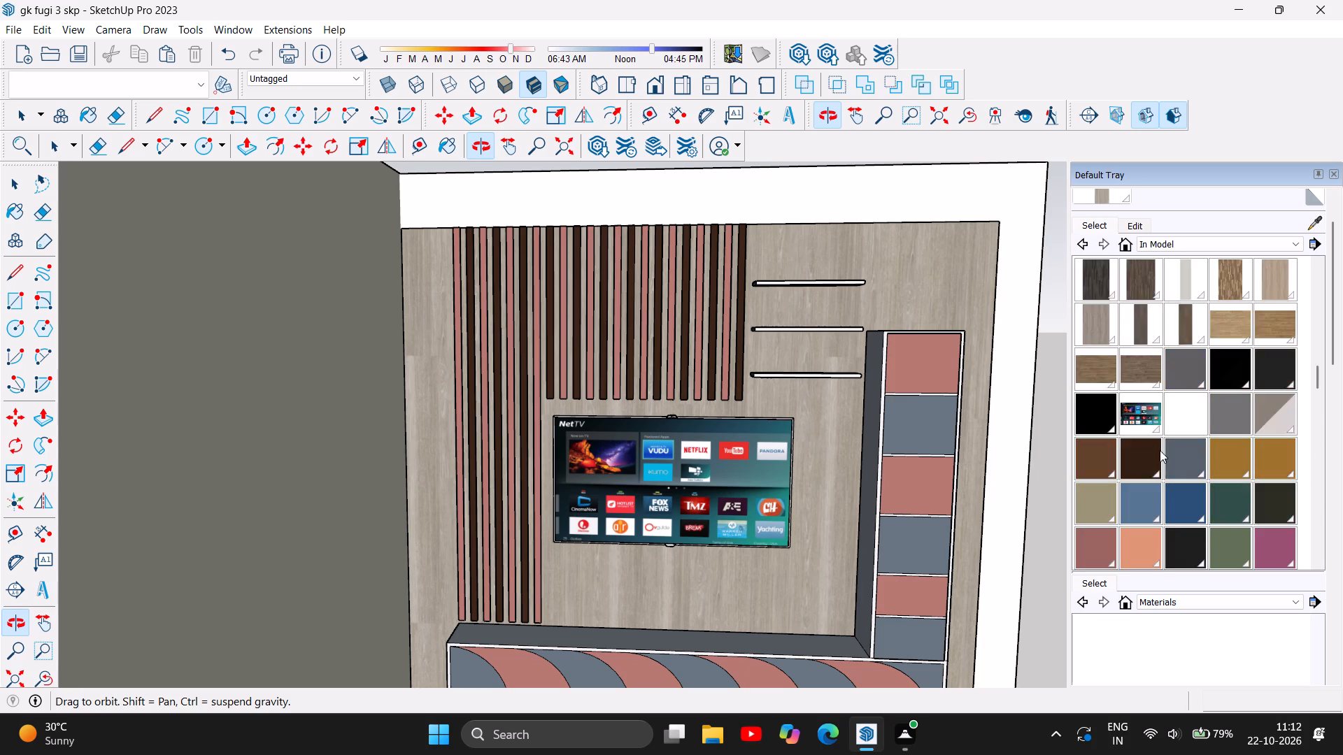
scroll(1160, 450, "up", 7)
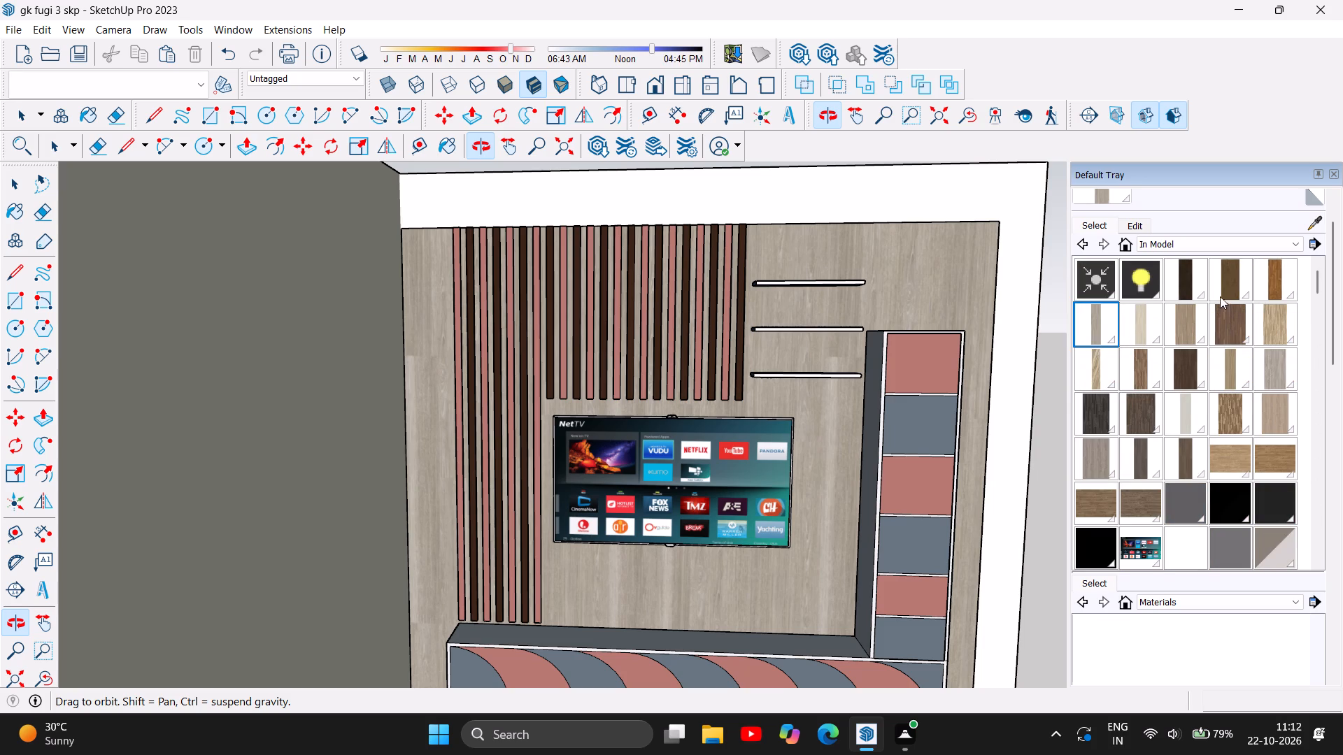
scroll(1206, 306, "up", 2)
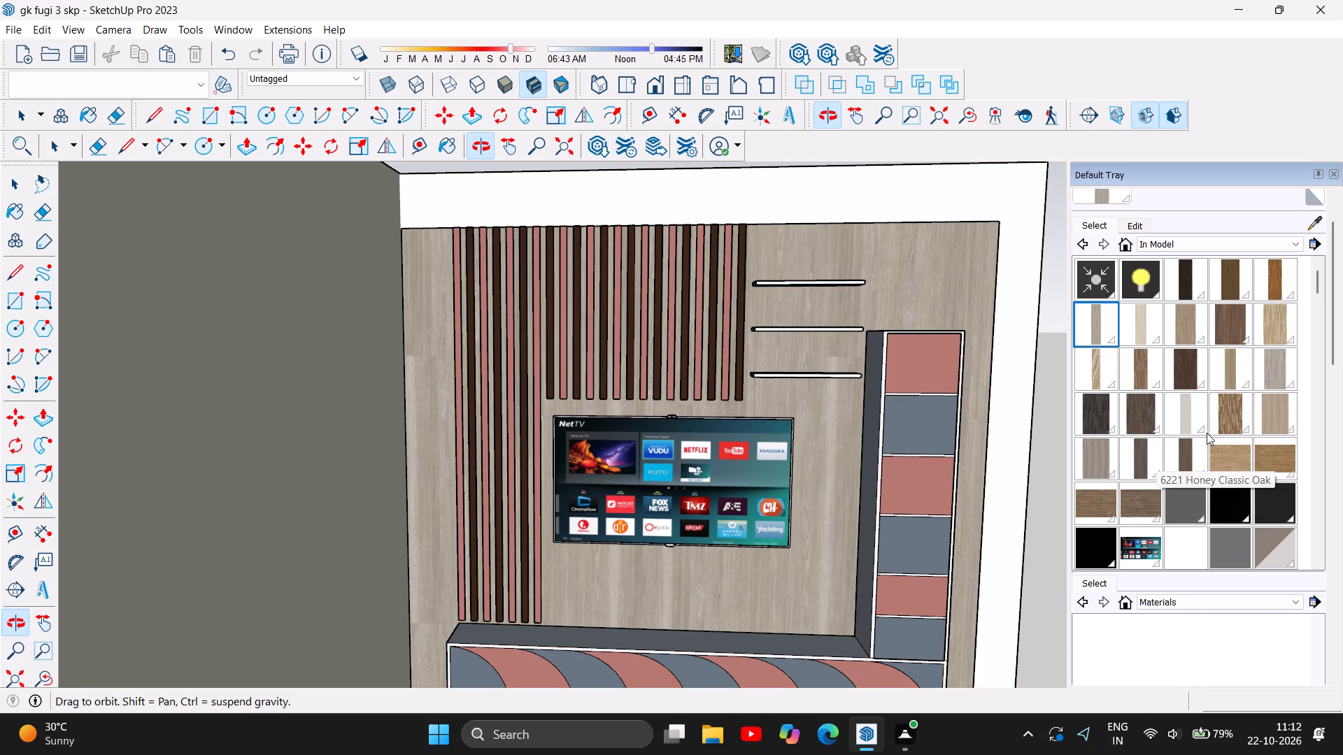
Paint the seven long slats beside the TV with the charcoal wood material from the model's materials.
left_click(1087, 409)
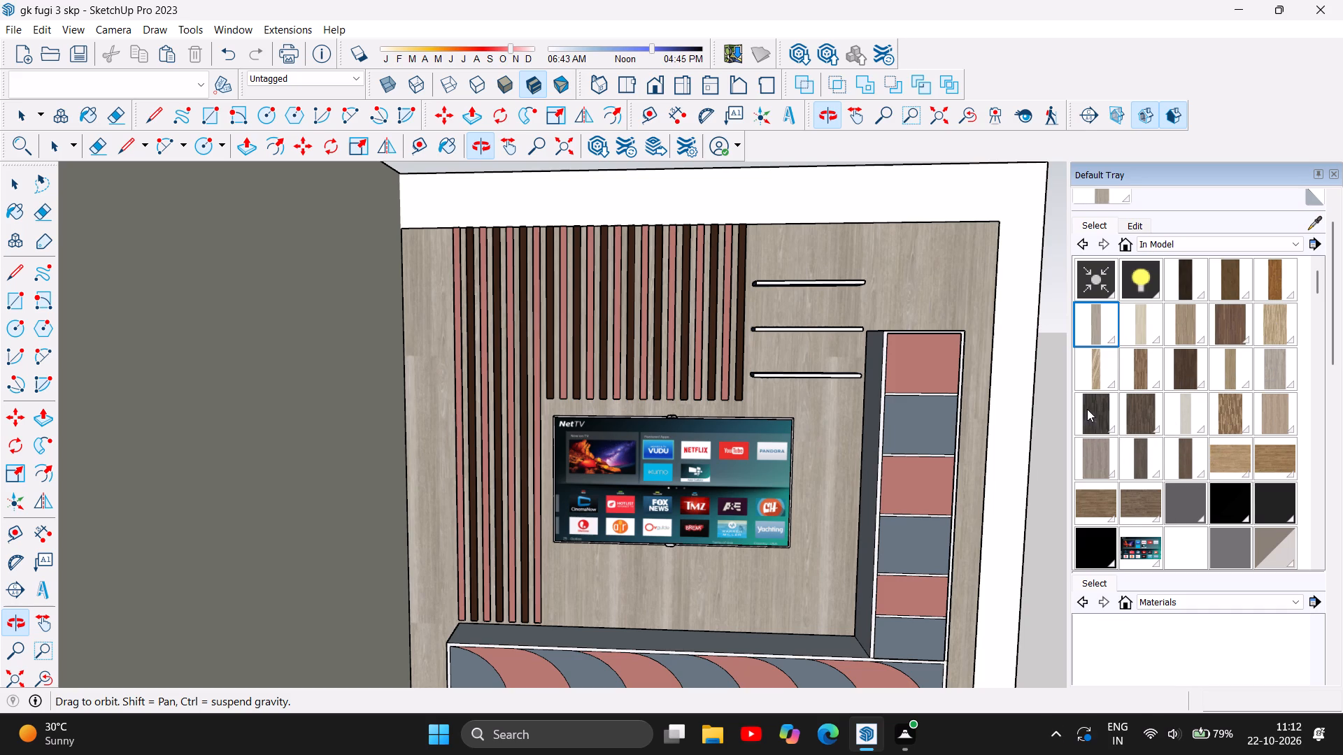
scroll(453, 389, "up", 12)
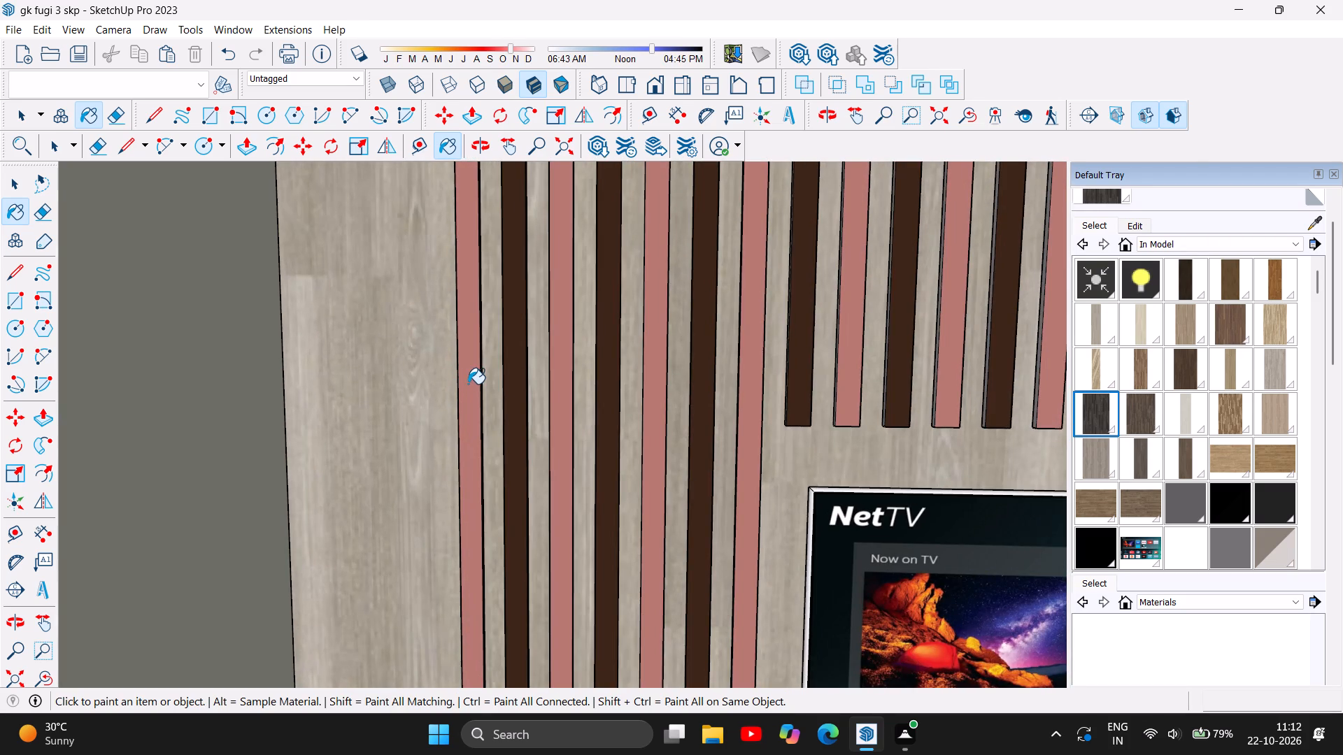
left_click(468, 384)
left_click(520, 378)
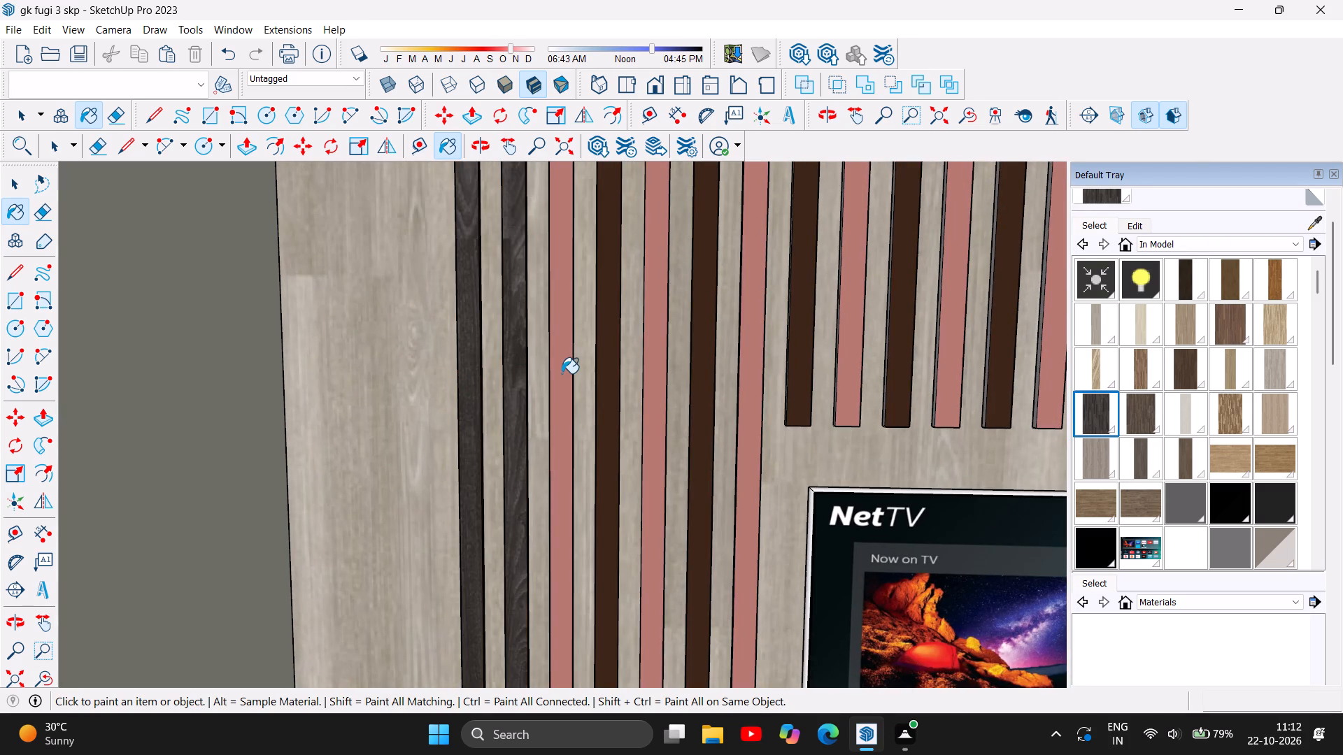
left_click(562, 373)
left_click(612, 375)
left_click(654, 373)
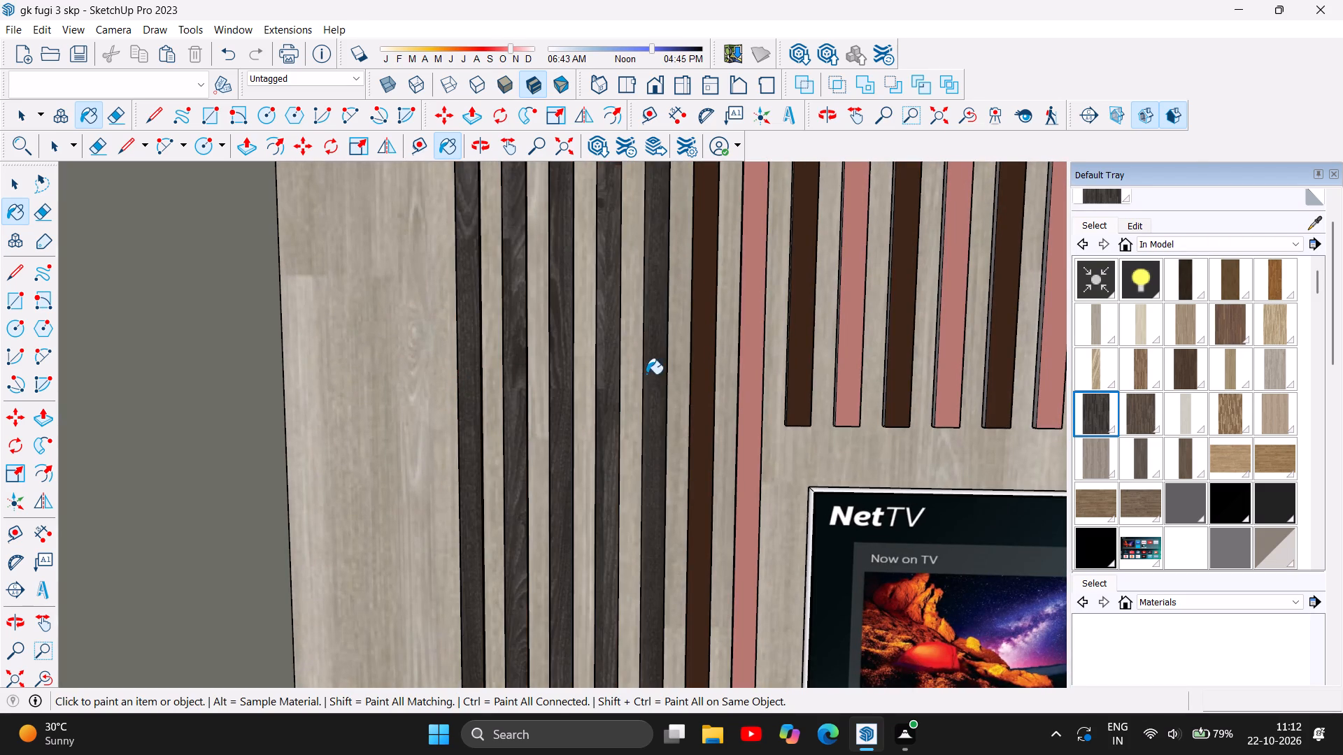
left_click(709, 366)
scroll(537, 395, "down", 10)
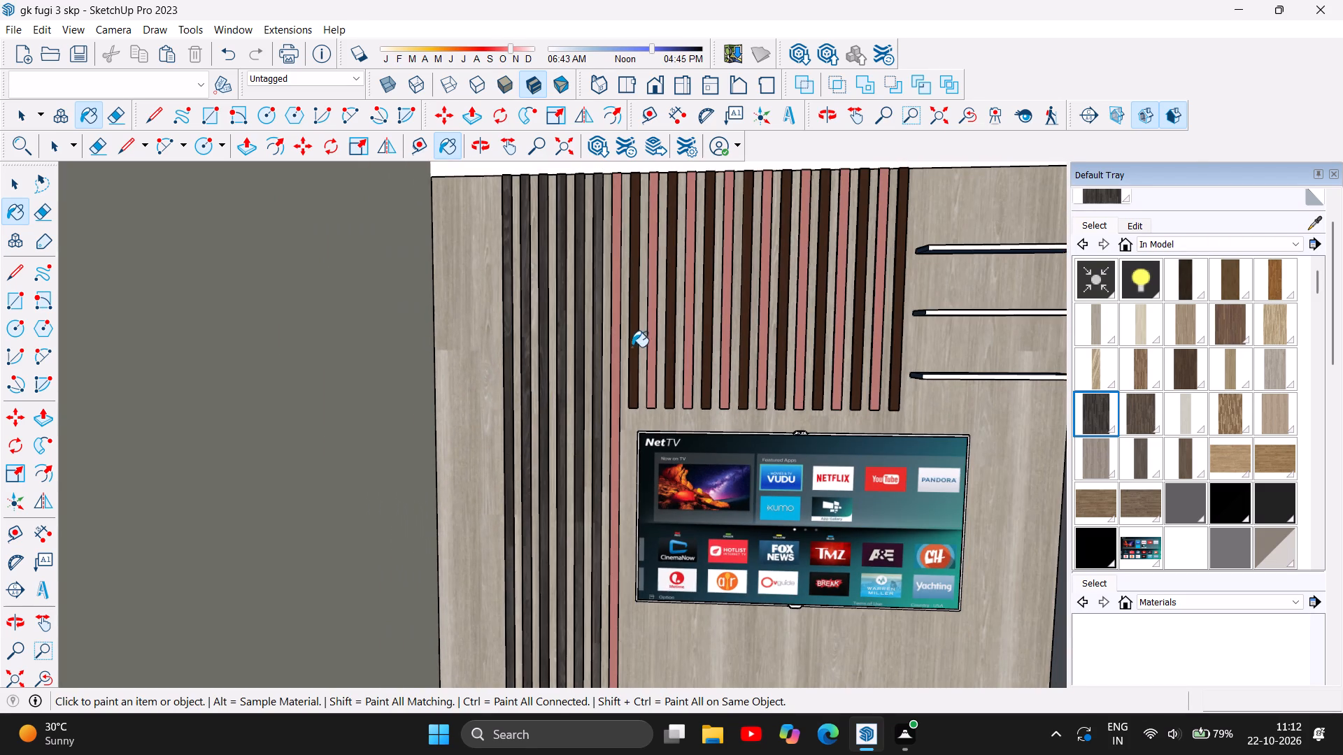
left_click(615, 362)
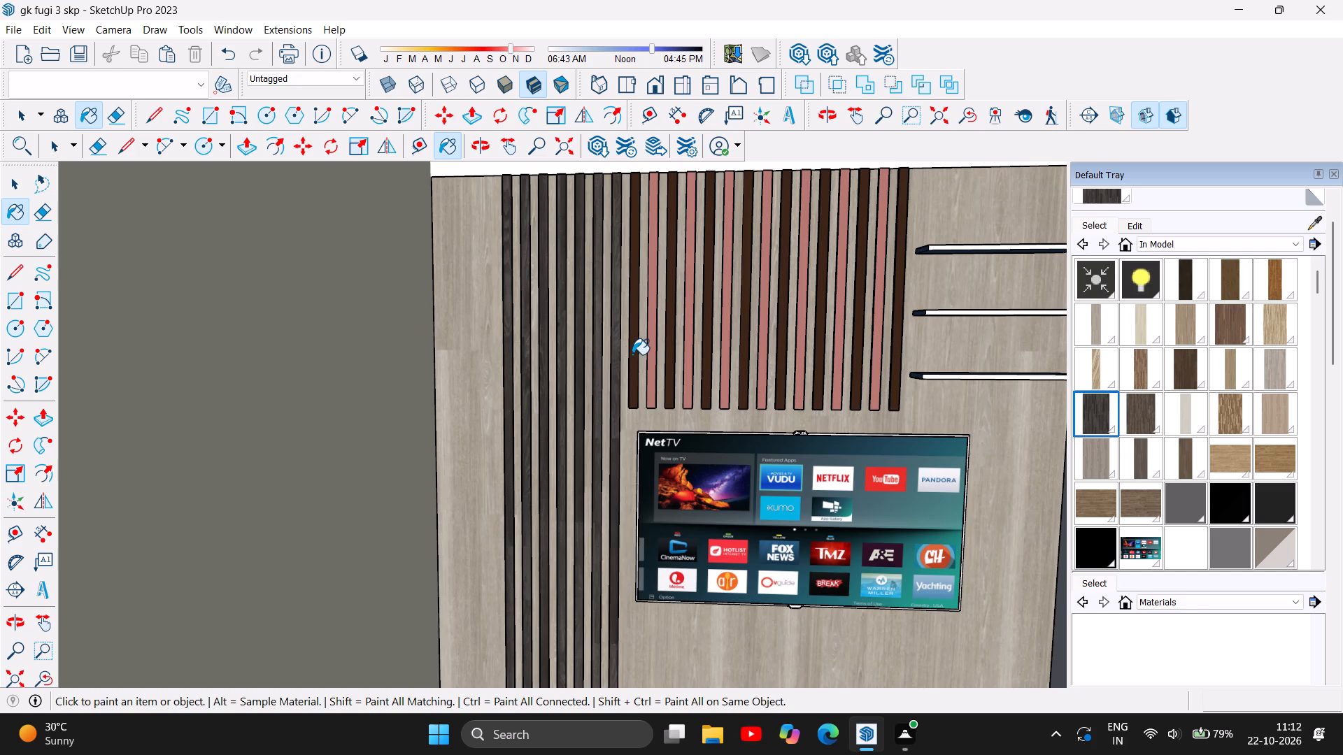
Paint all fifteen short slats above the TV with the same charcoal wood material.
left_click(632, 354)
left_click(651, 349)
left_click(671, 346)
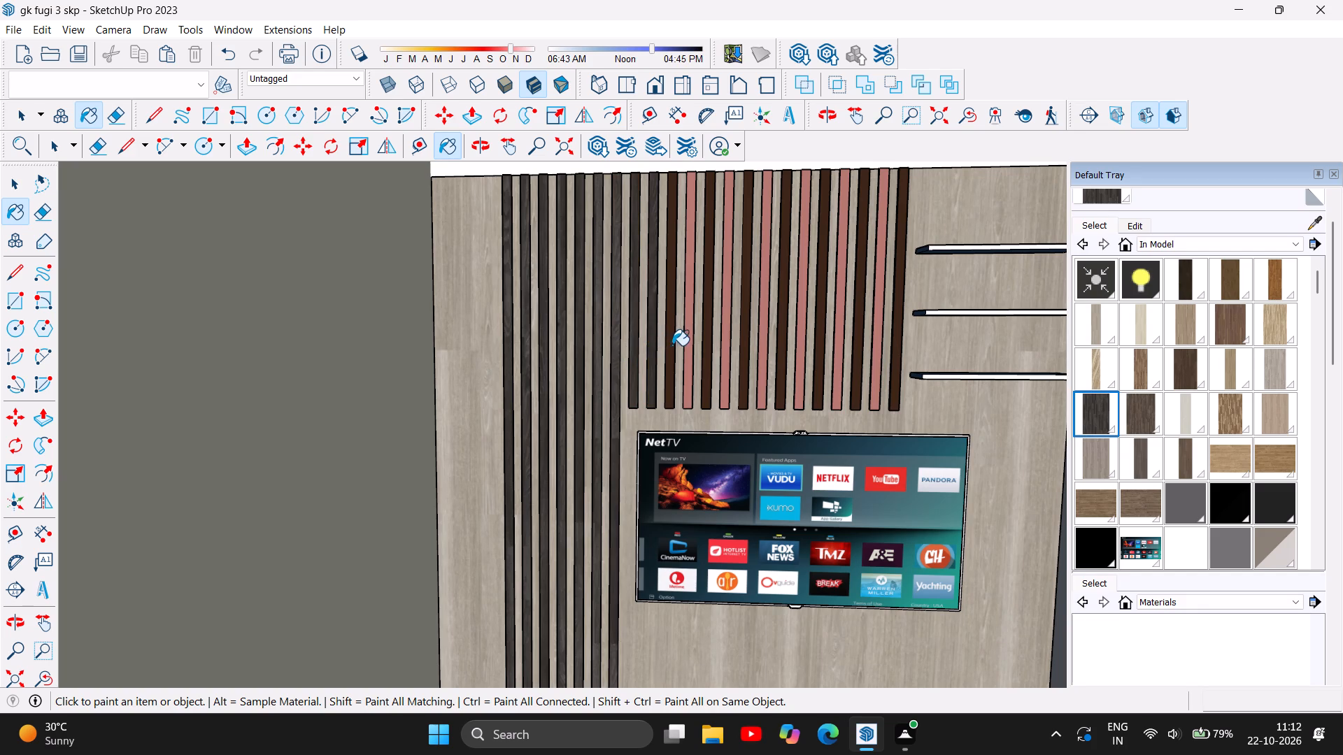
left_click(685, 347)
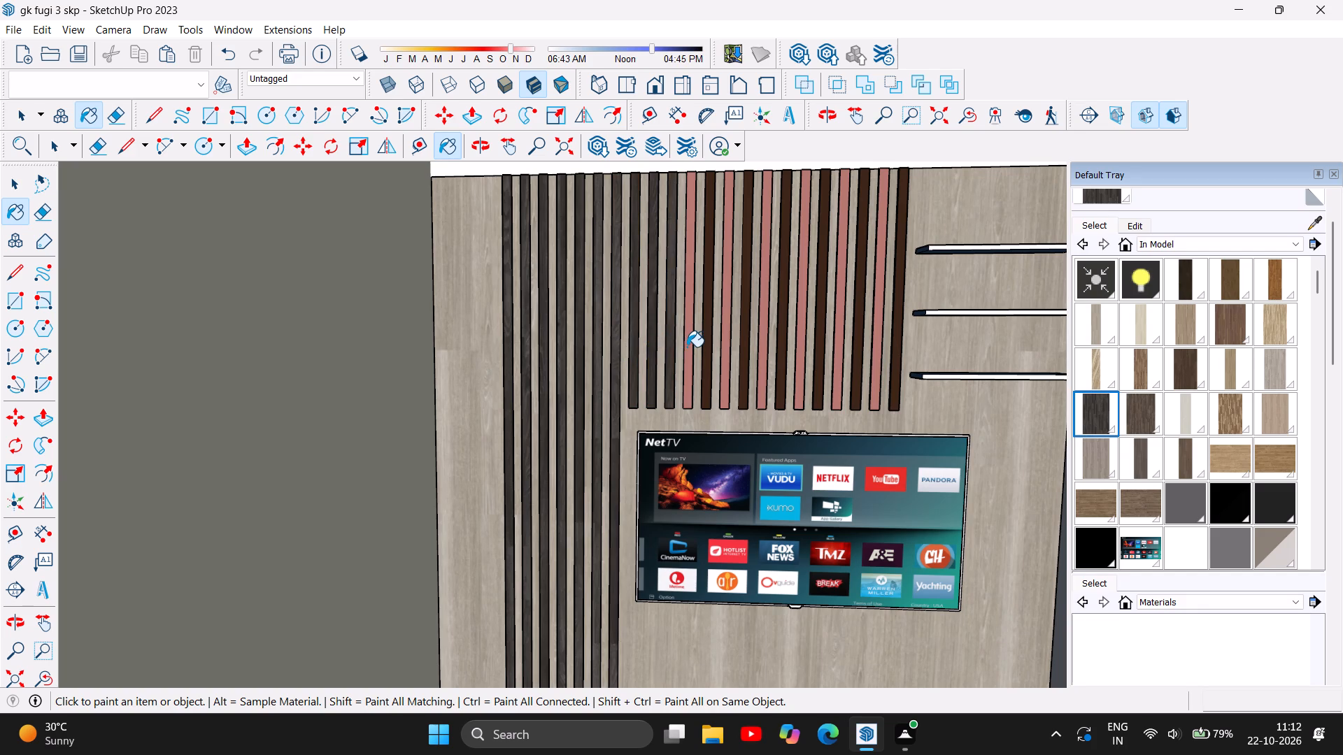
left_click(687, 347)
left_click(706, 345)
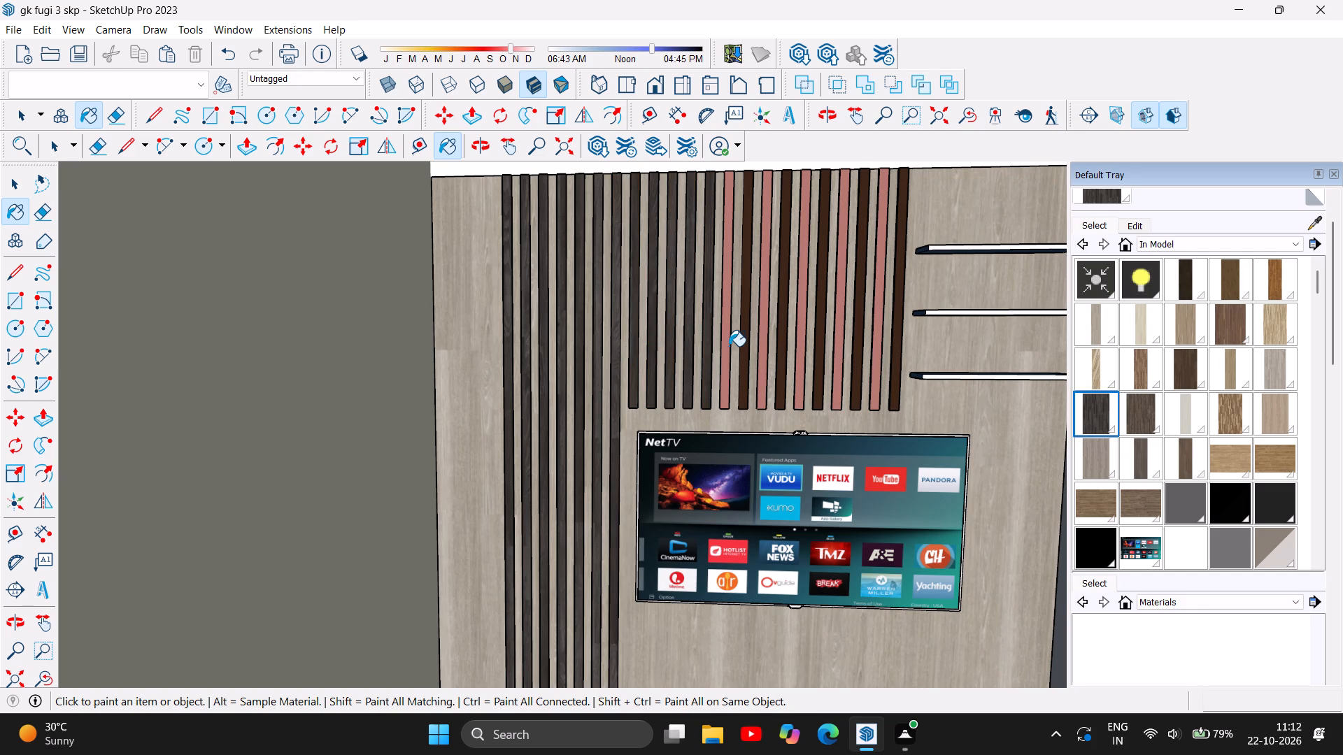
left_click(725, 351)
left_click(746, 344)
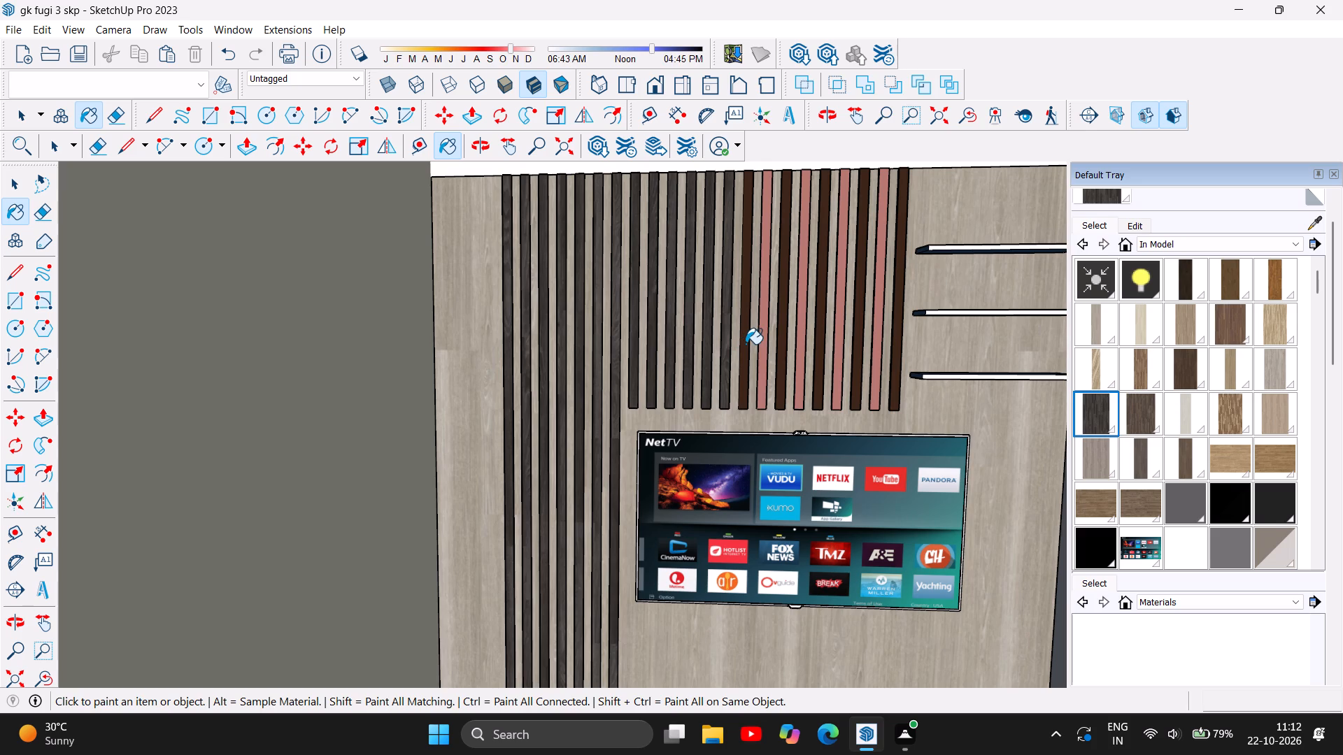
left_click(764, 345)
left_click(780, 345)
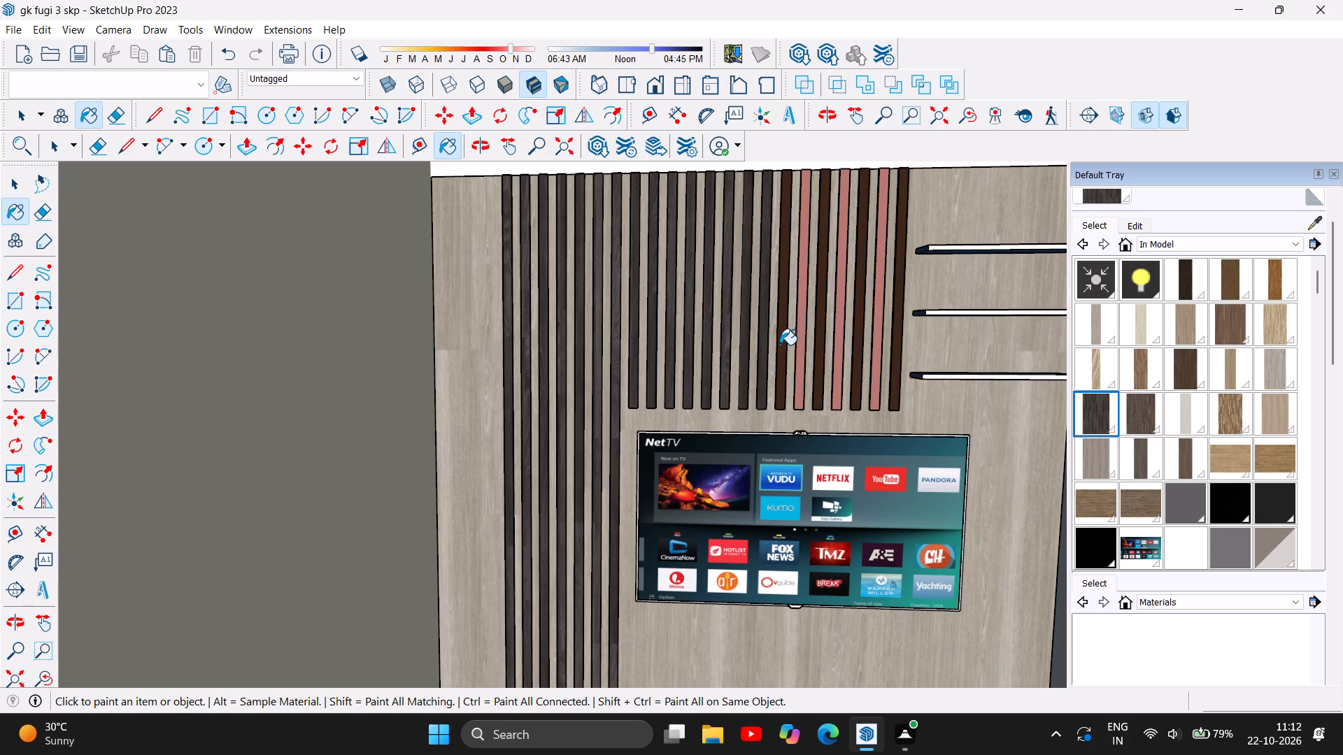
left_click(800, 347)
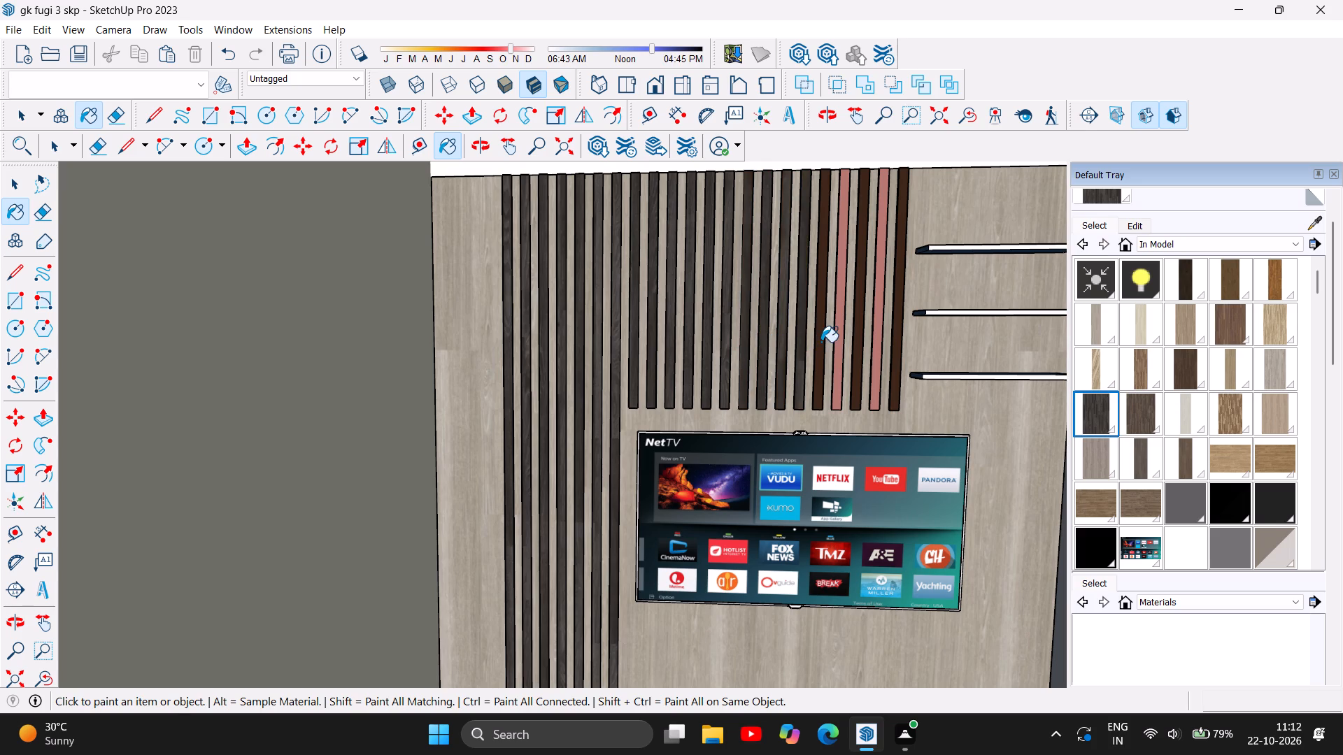
left_click(821, 342)
left_click(839, 340)
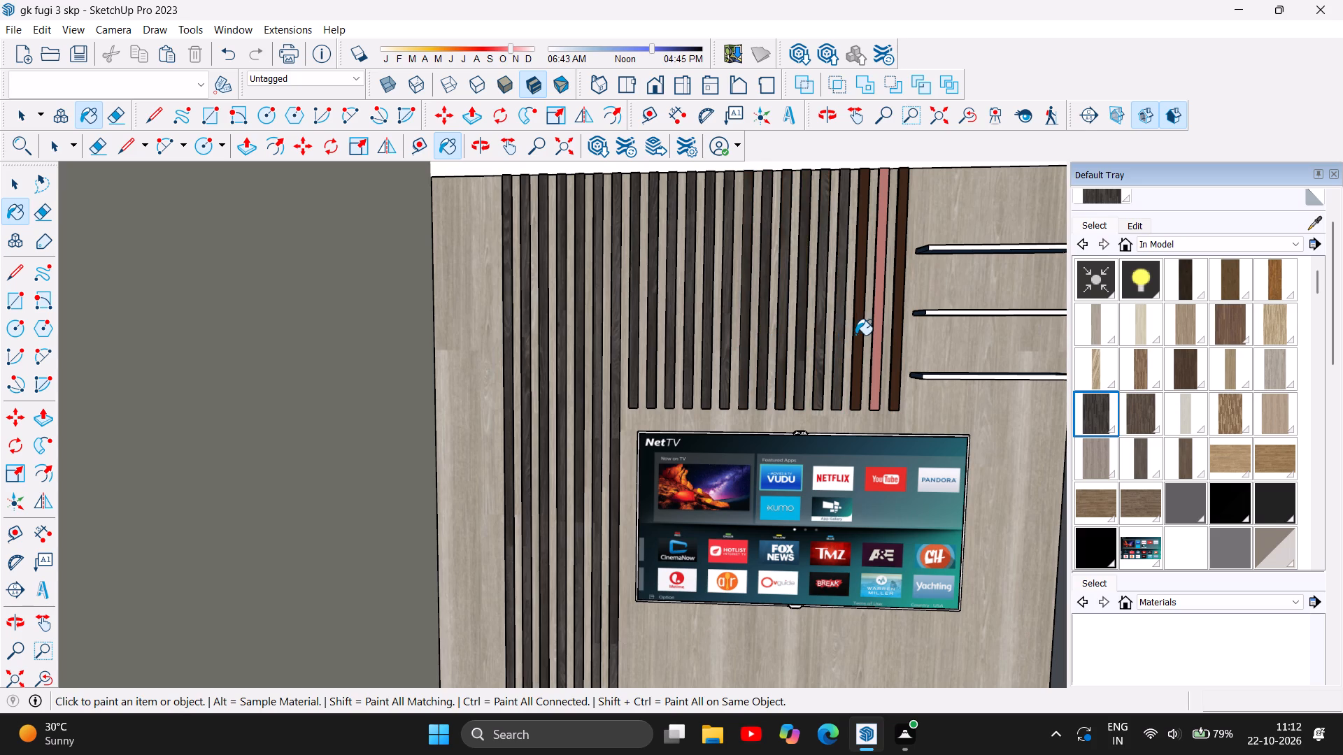
left_click(857, 335)
left_click(876, 326)
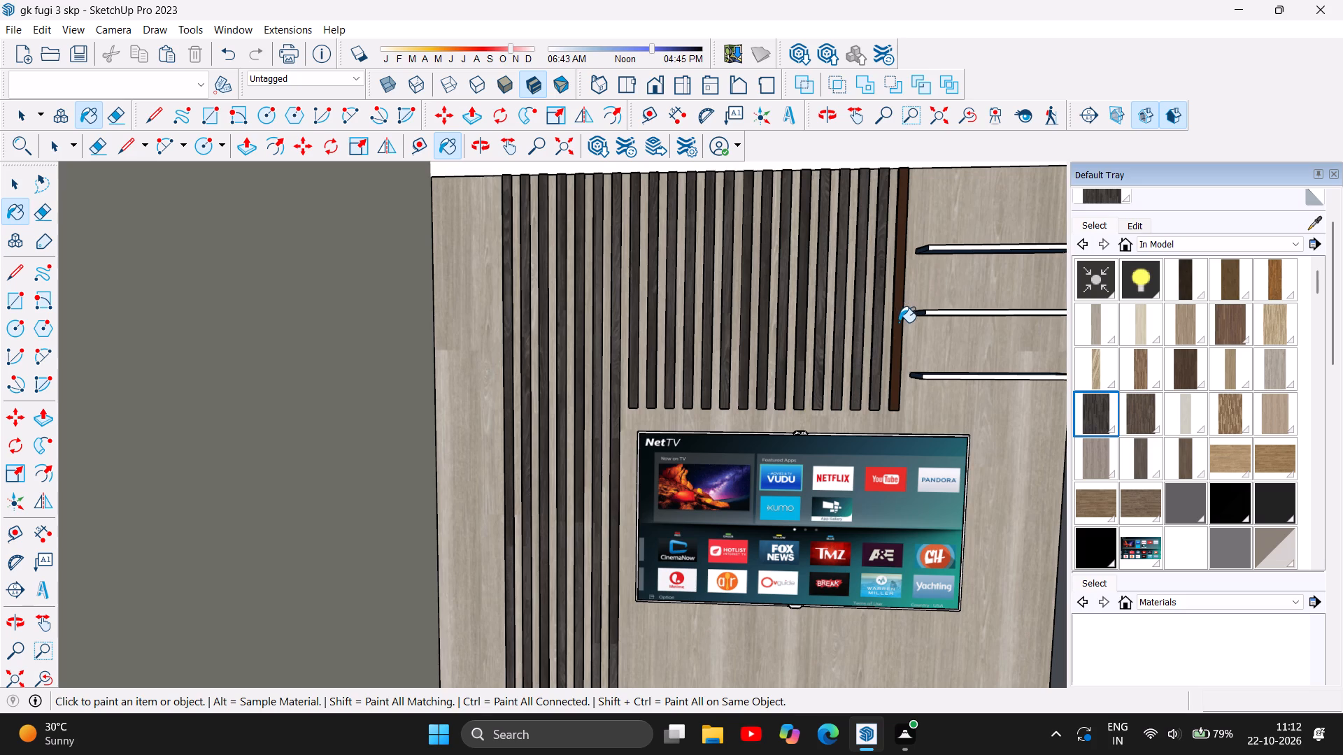
left_click(899, 322)
Examine the charcoal slats against the back panel, shelves and two-tone cabinets from near and far.
scroll(663, 366, "down", 10)
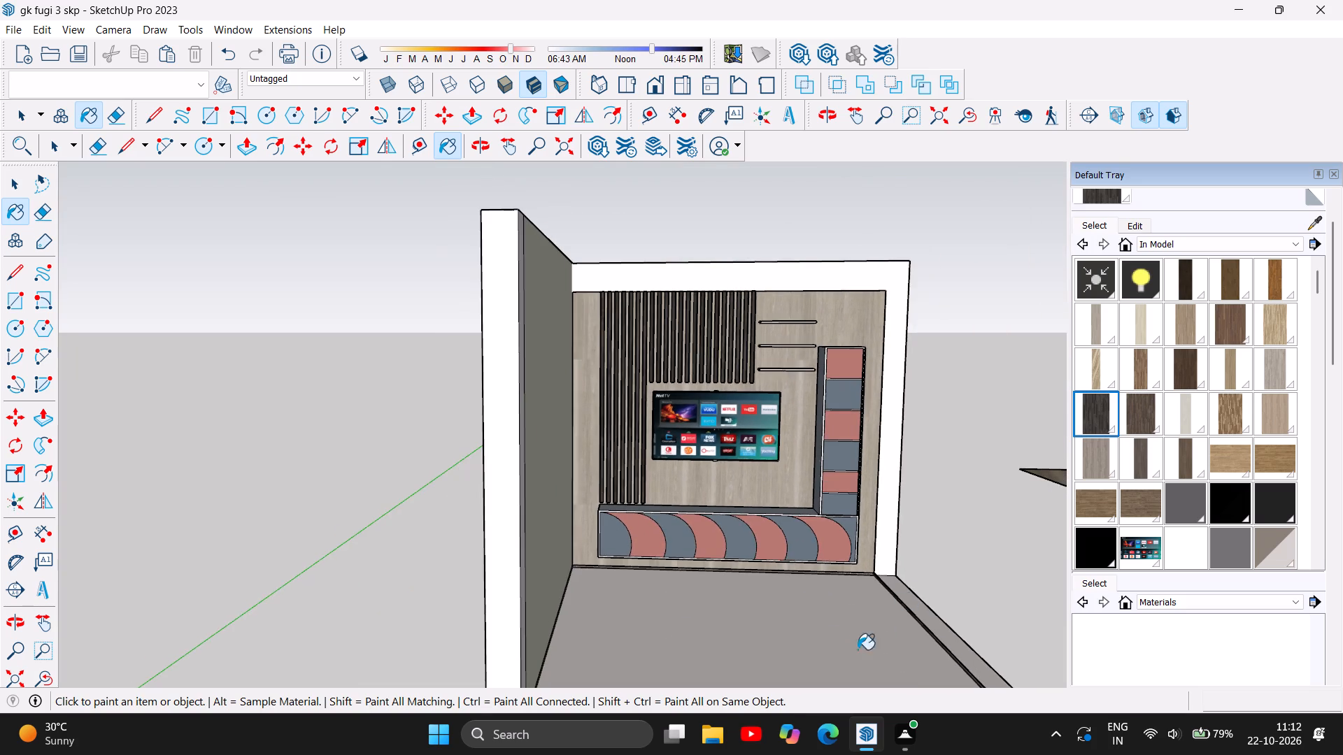
scroll(765, 638, "up", 5)
scroll(714, 343, "up", 2)
scroll(613, 514, "down", 4)
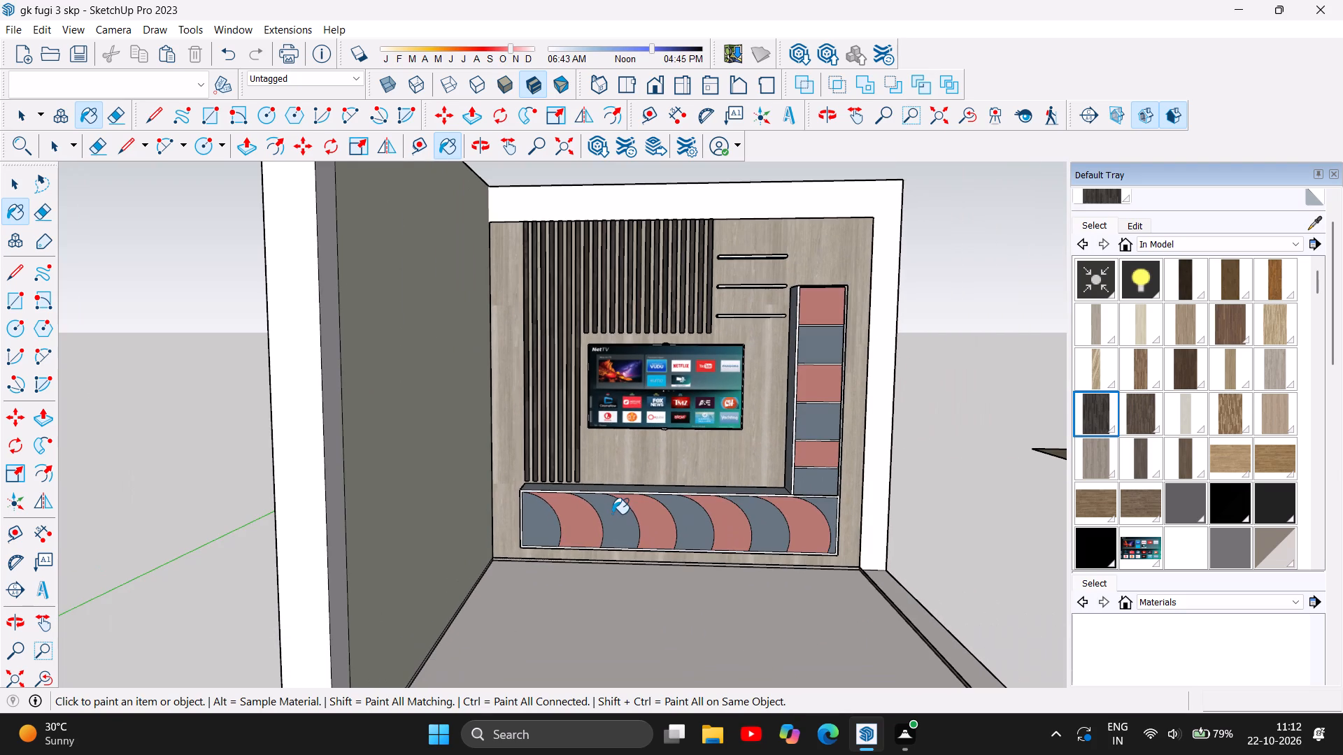
scroll(606, 271, "up", 5)
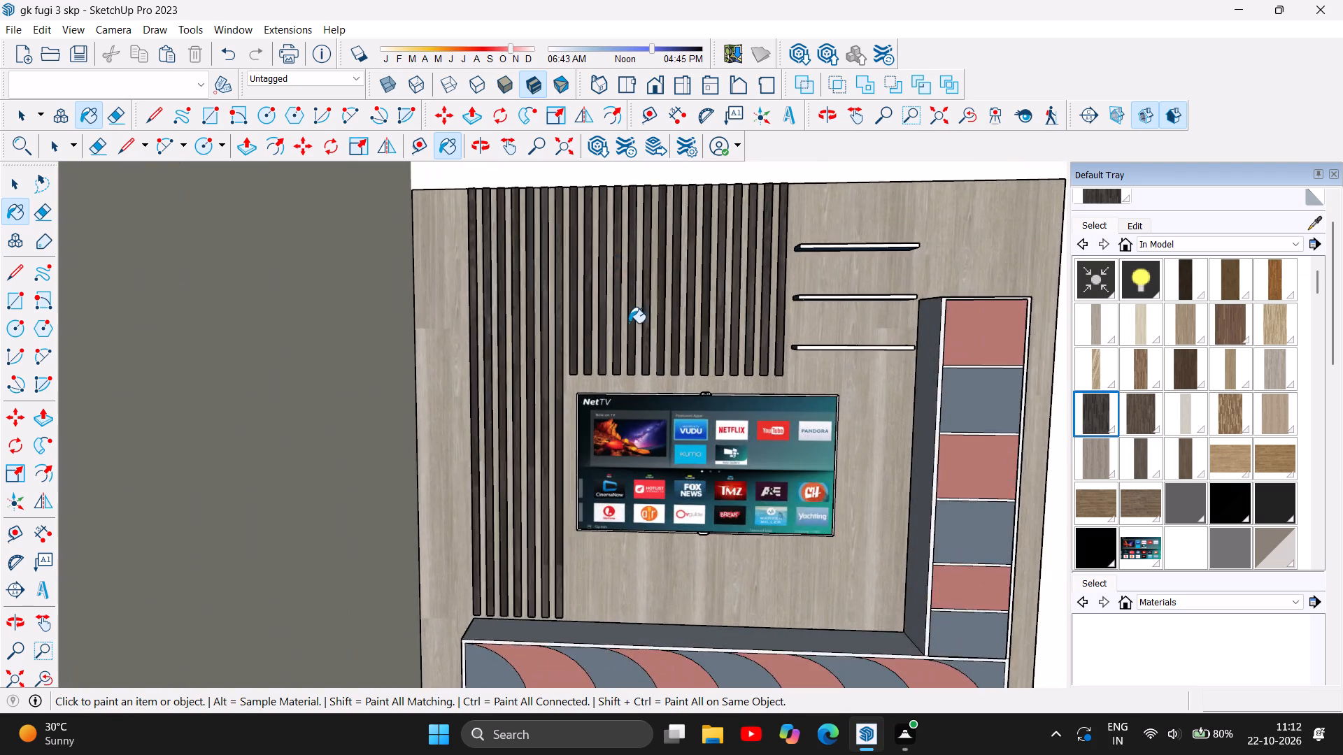
scroll(629, 323, "up", 6)
scroll(613, 343, "down", 4)
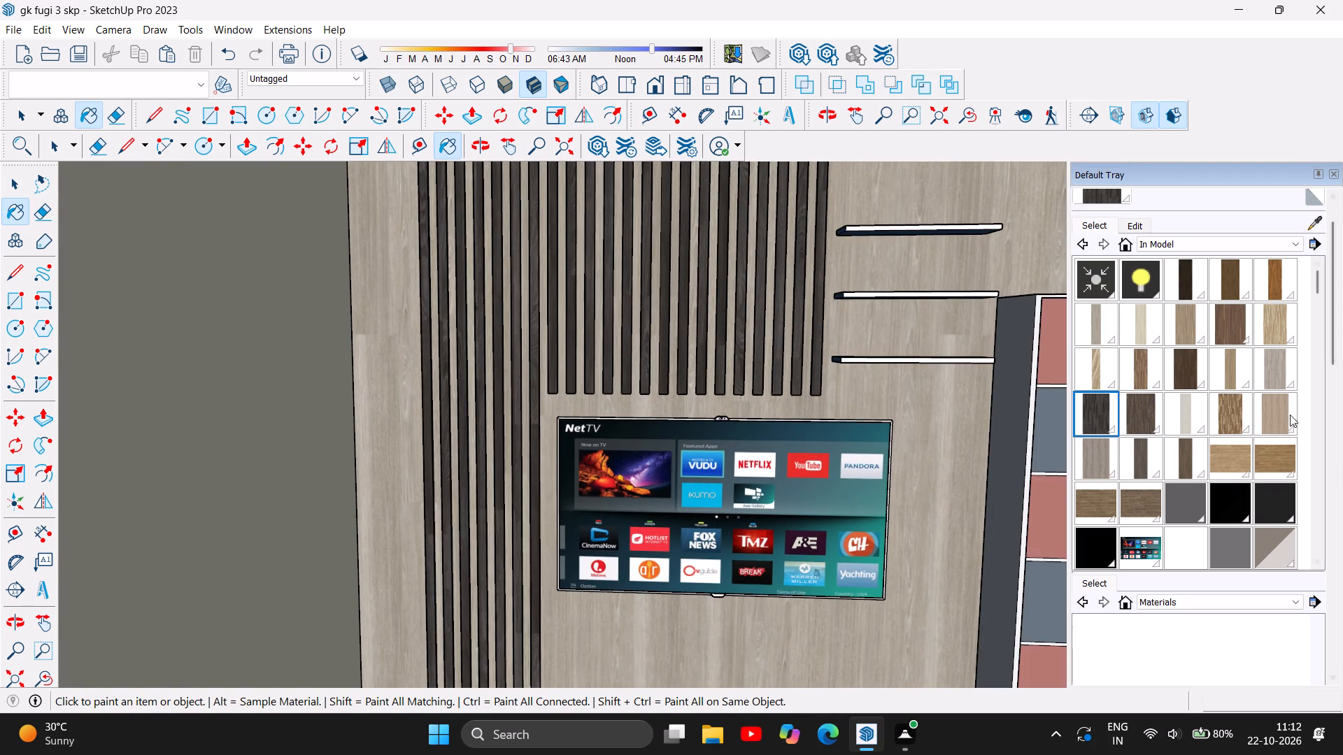
Paint the TV back panel with the light grey grained wood material from the model's materials.
left_click(1275, 372)
left_click(895, 415)
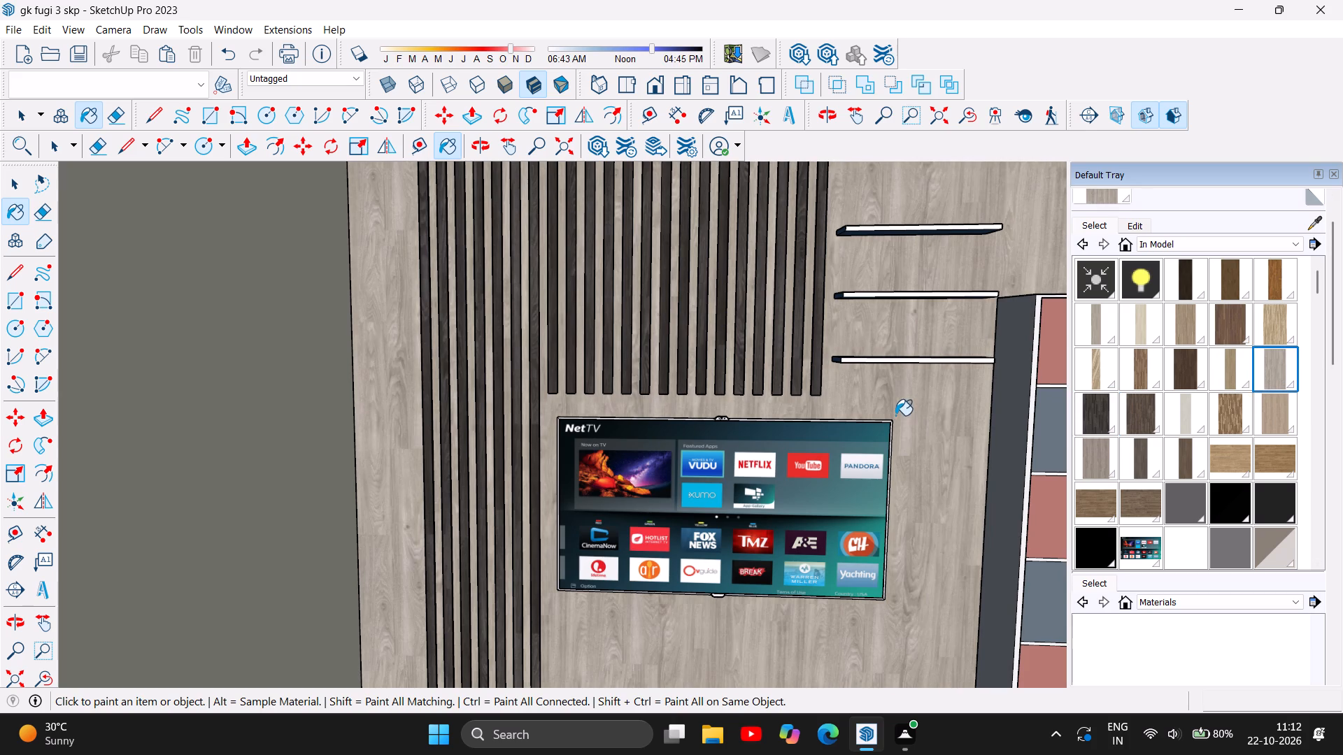
Examine the TV wall with its grey wood back panel and look through the model's materials for another slat finish.
scroll(895, 438, "down", 6)
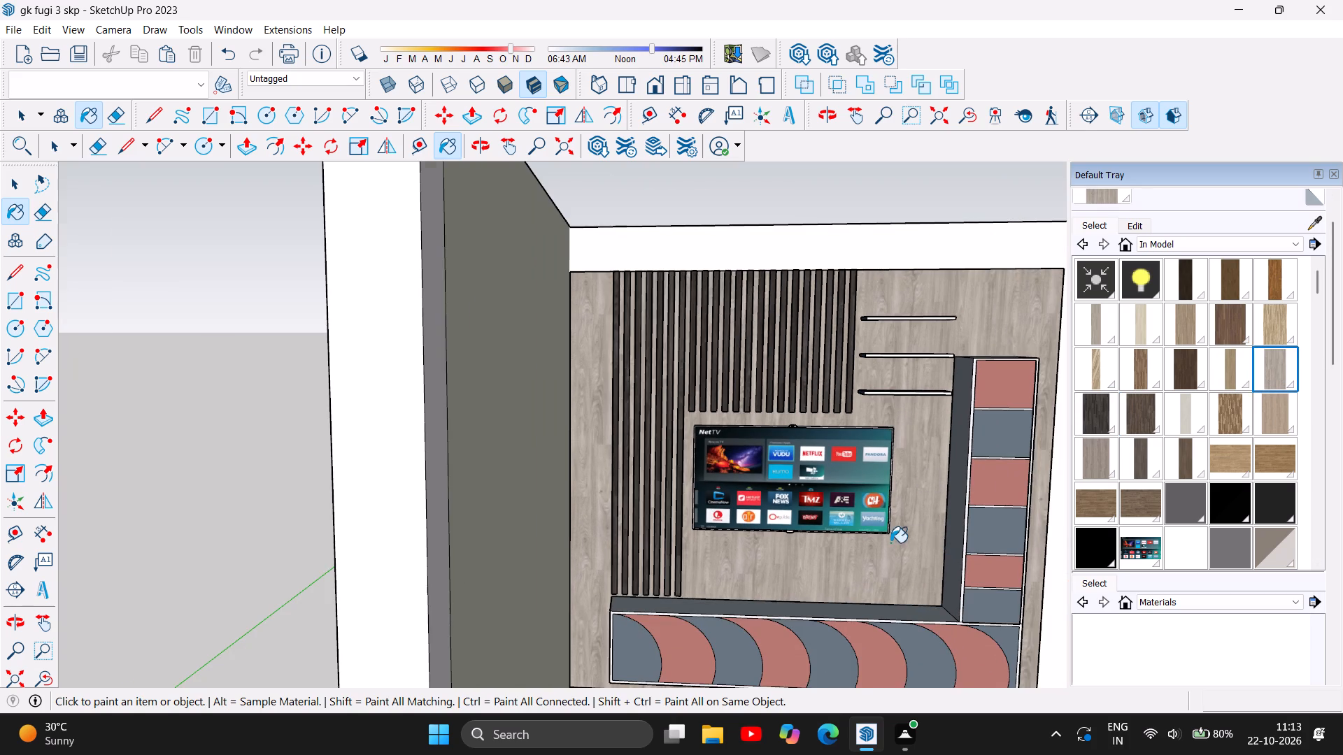
scroll(890, 542, "up", 3)
scroll(327, 503, "down", 5)
scroll(387, 467, "down", 6)
scroll(467, 587, "up", 5)
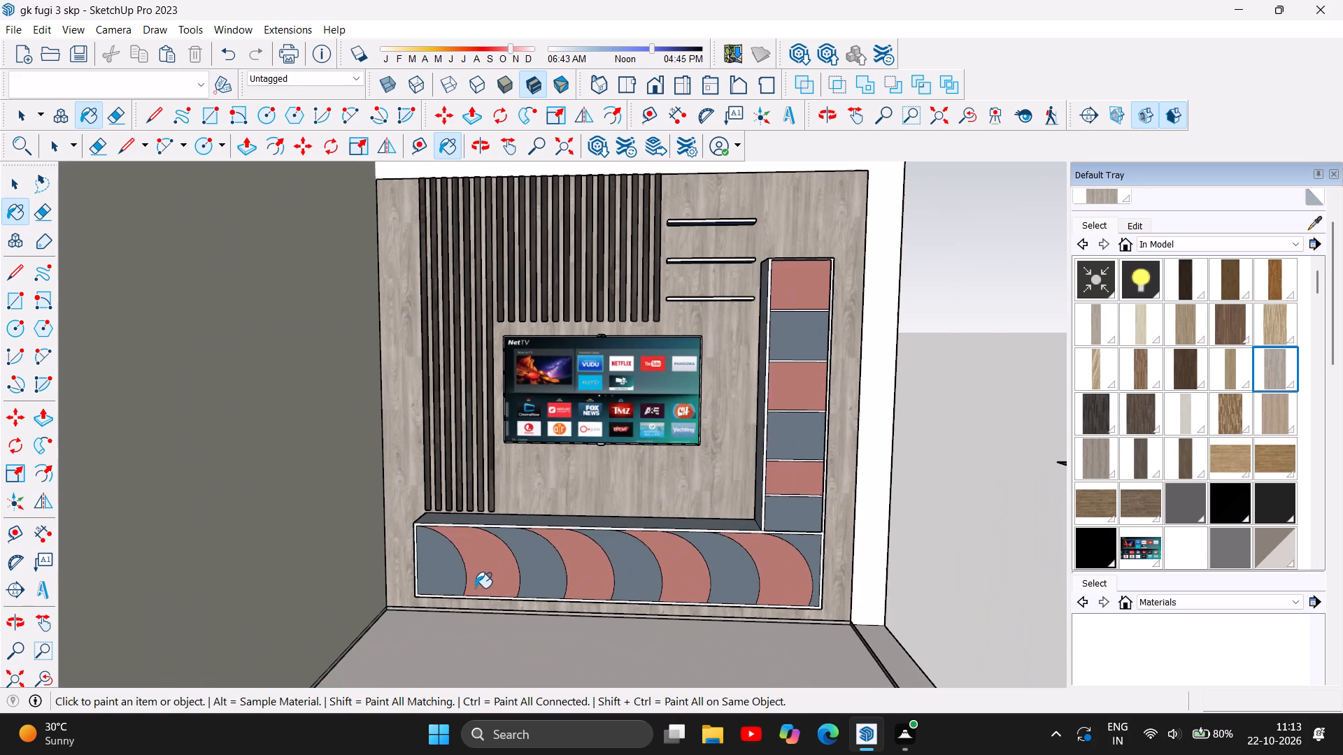
scroll(363, 199, "up", 6)
scroll(526, 448, "up", 3)
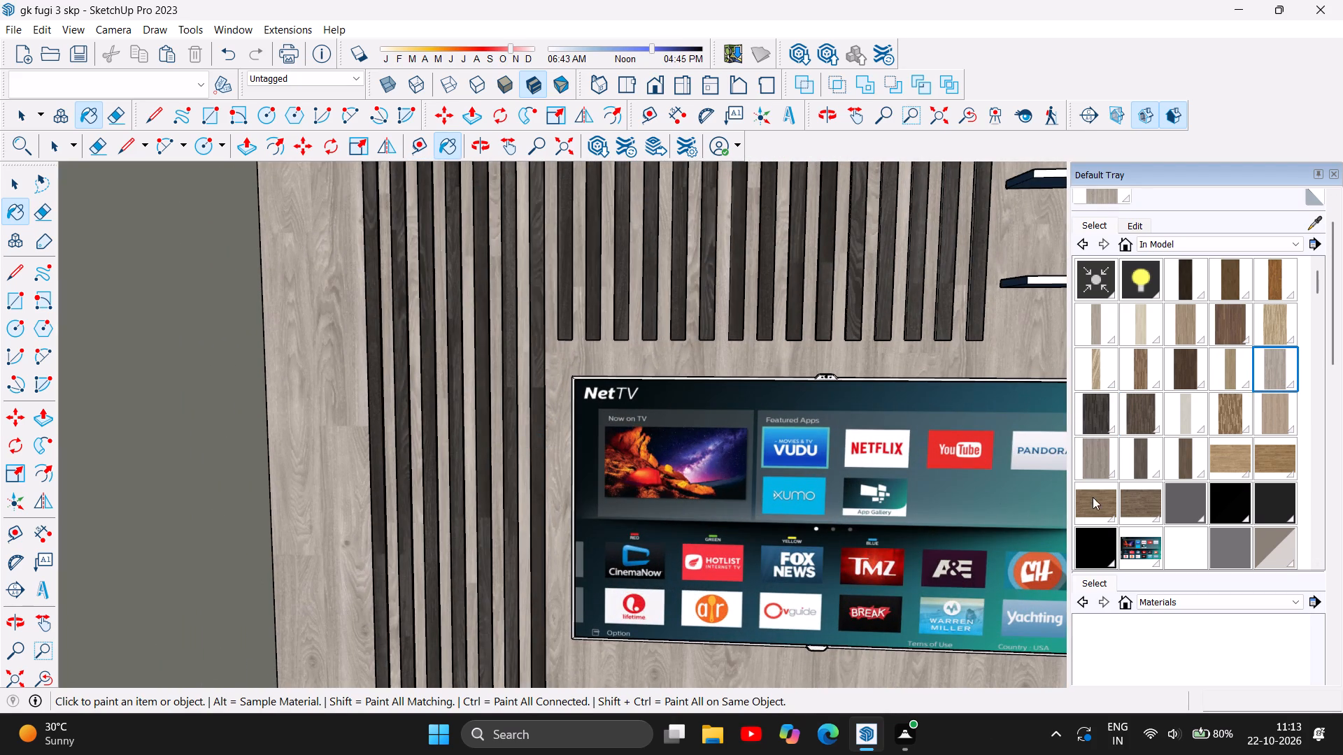
scroll(1263, 457, "down", 5)
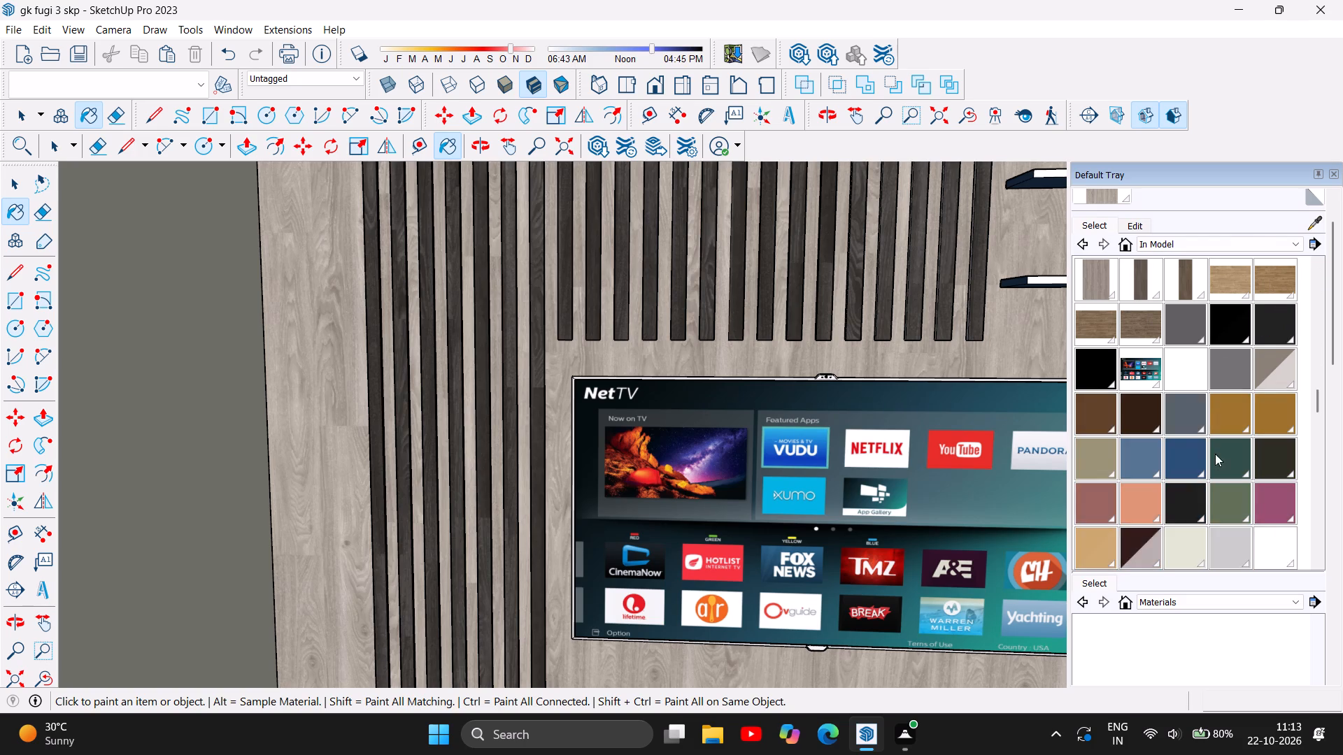
scroll(1215, 454, "up", 7)
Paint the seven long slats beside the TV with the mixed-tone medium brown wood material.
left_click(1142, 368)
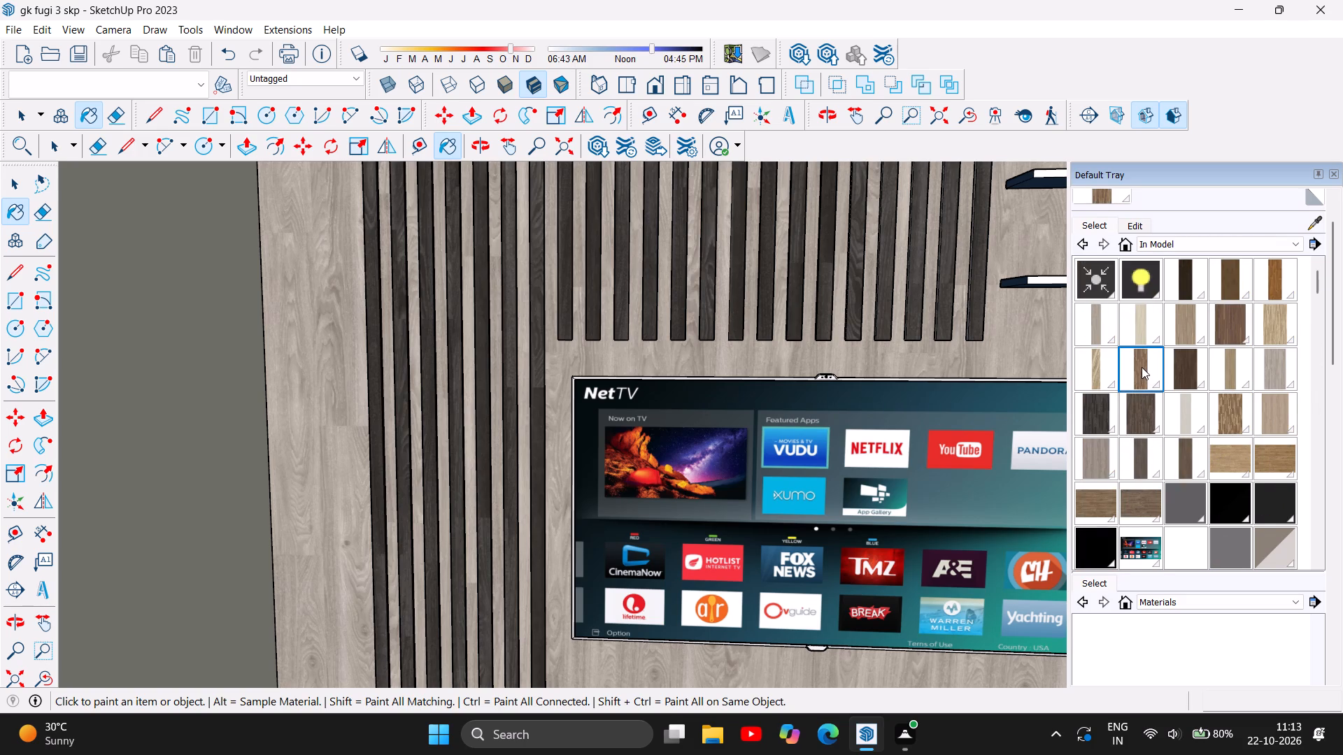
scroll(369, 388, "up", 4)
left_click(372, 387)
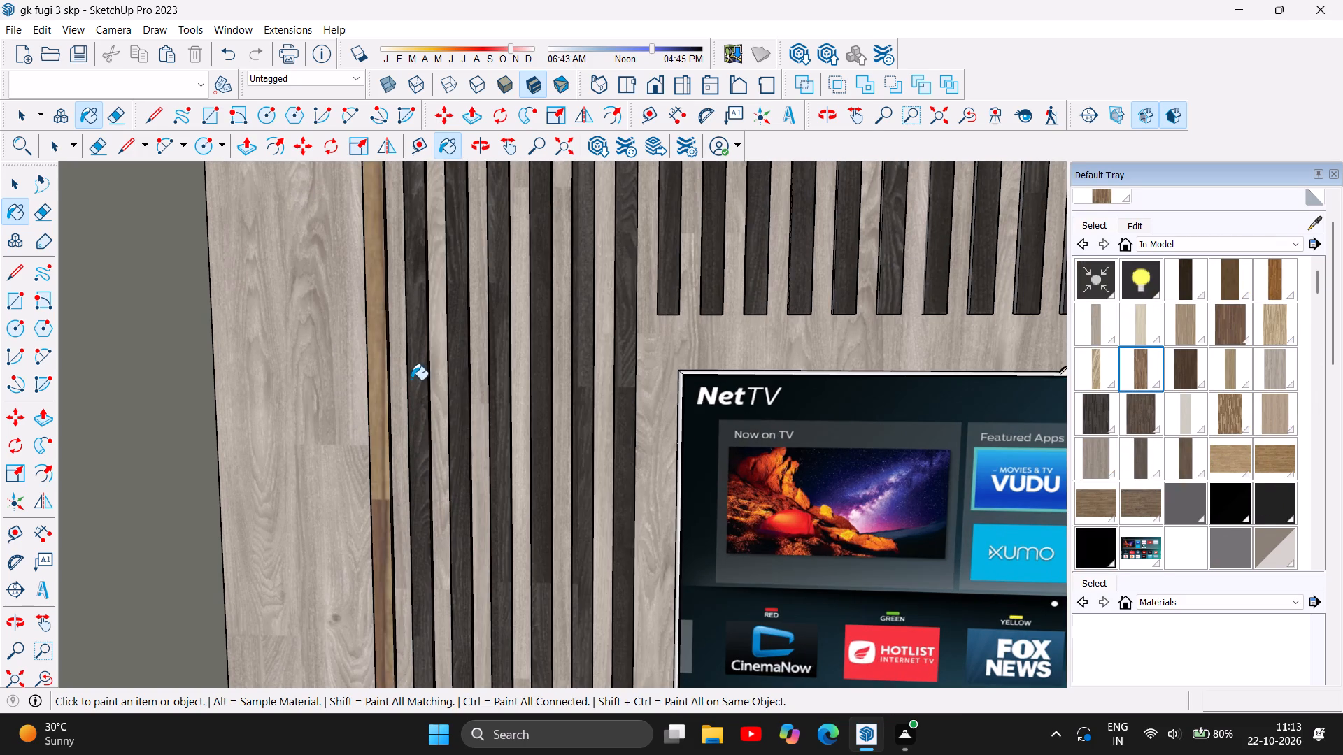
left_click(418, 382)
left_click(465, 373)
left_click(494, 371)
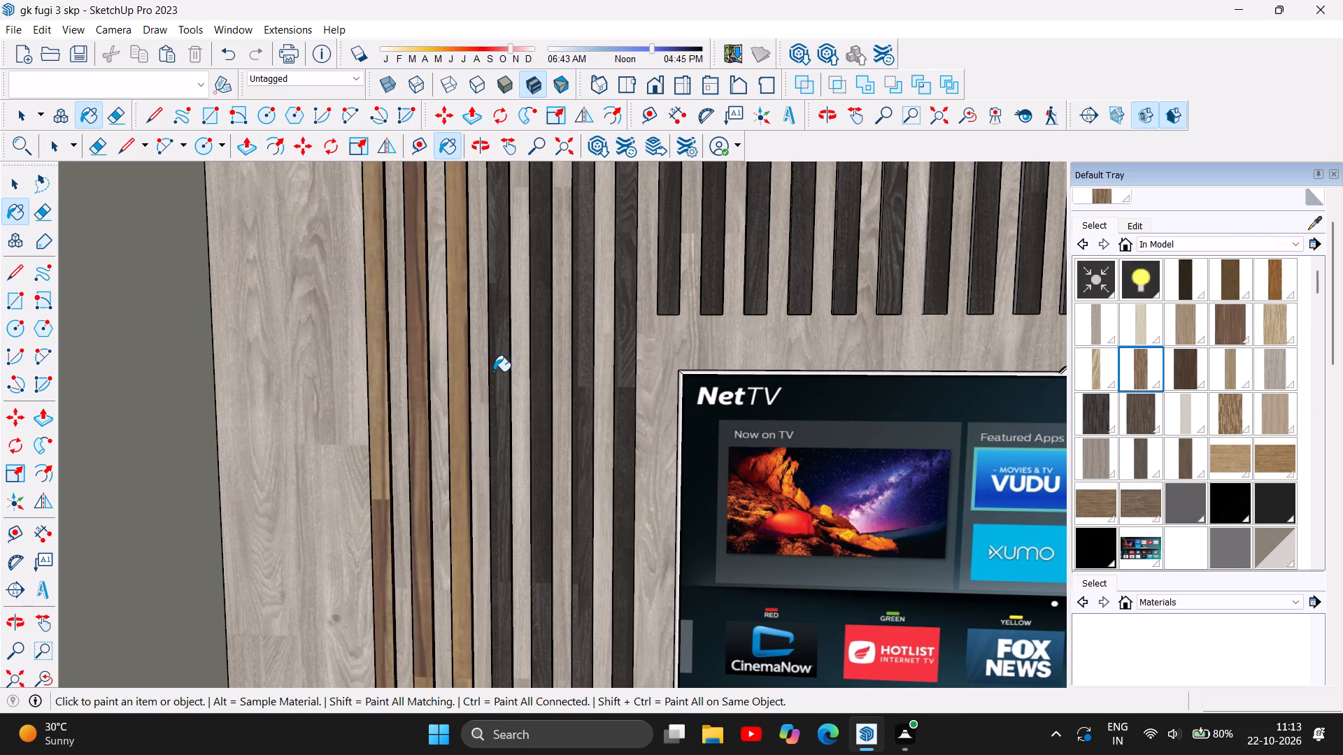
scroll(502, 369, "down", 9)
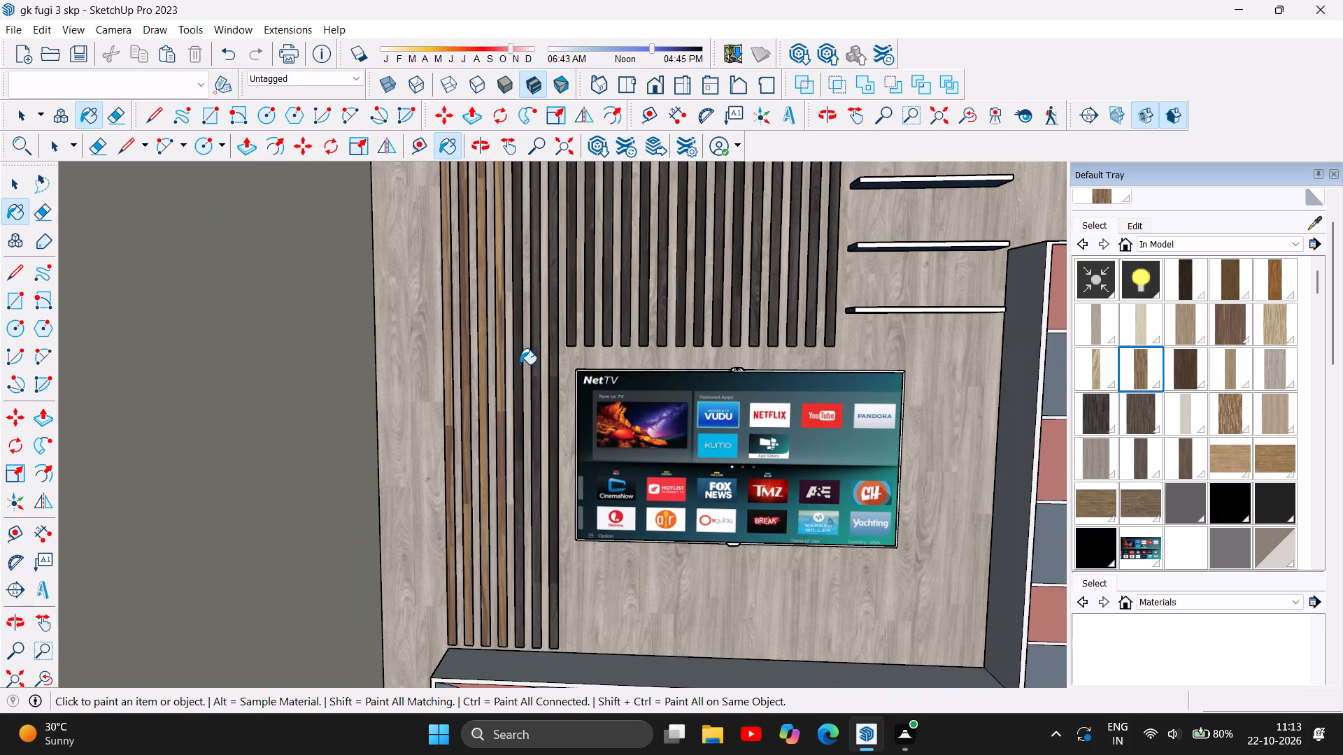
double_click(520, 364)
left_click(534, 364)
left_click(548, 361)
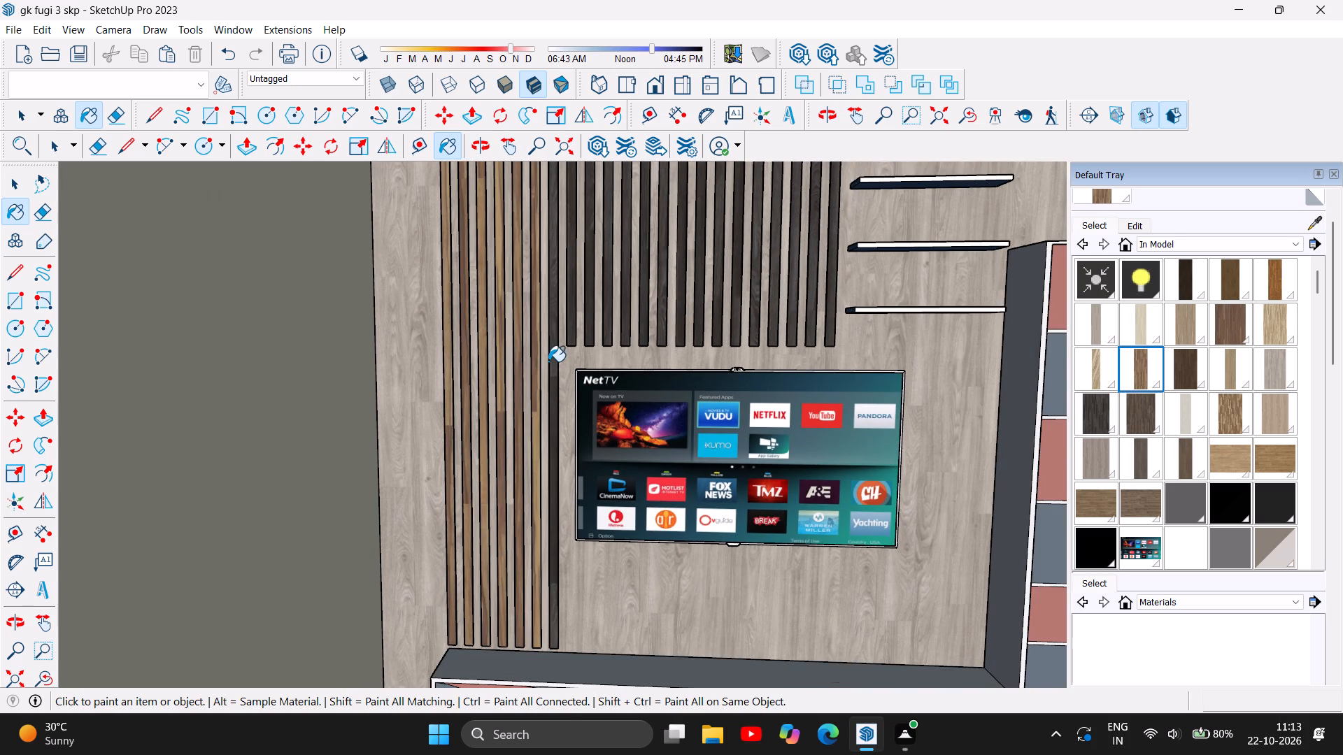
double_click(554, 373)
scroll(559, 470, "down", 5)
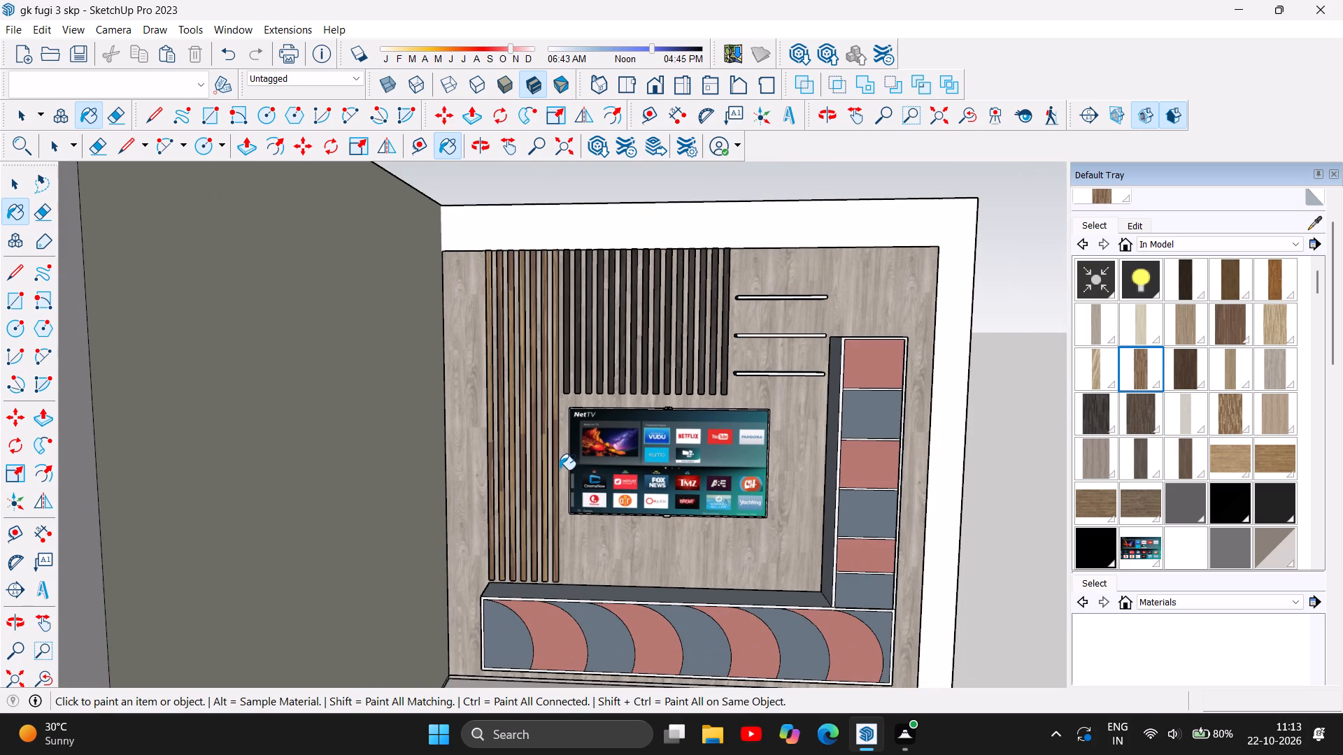
Paint the seven long slats beside the TV with the orange-brown wood material.
left_click(1271, 275)
scroll(493, 366, "up", 9)
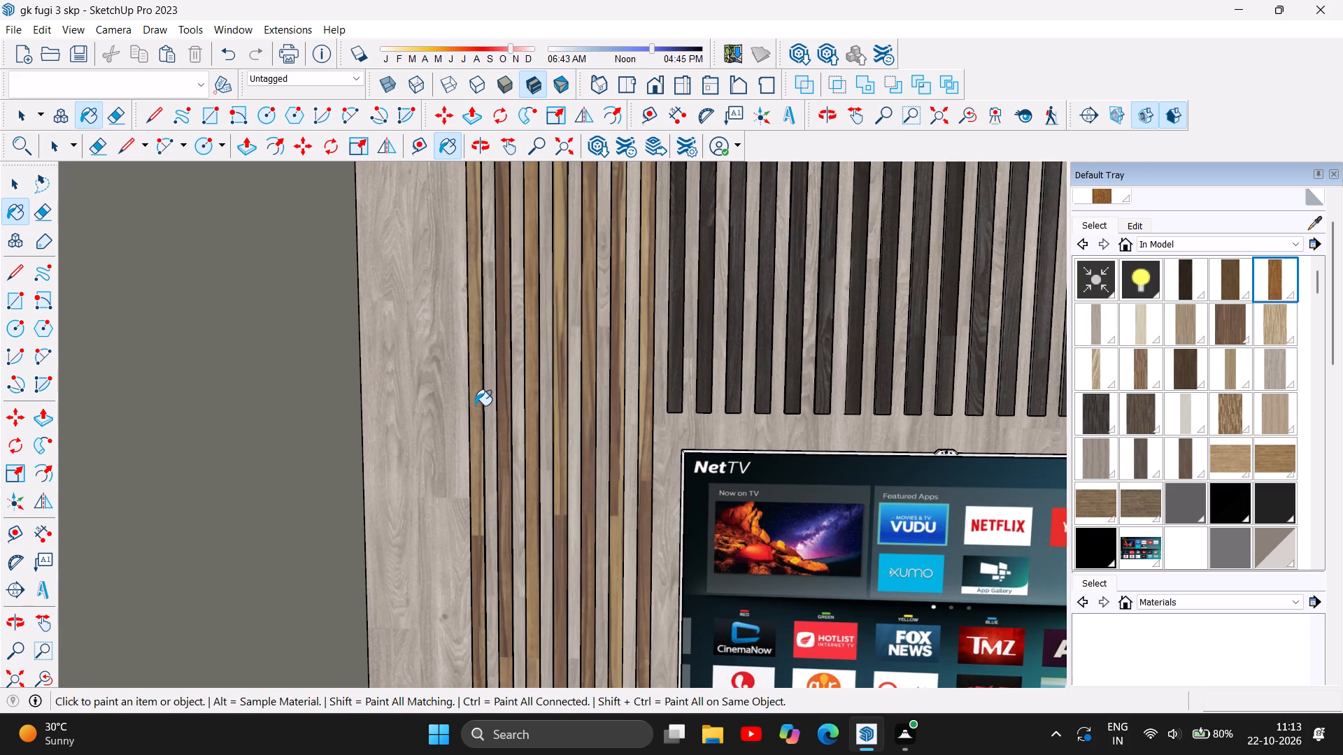
left_click(474, 405)
left_click(503, 397)
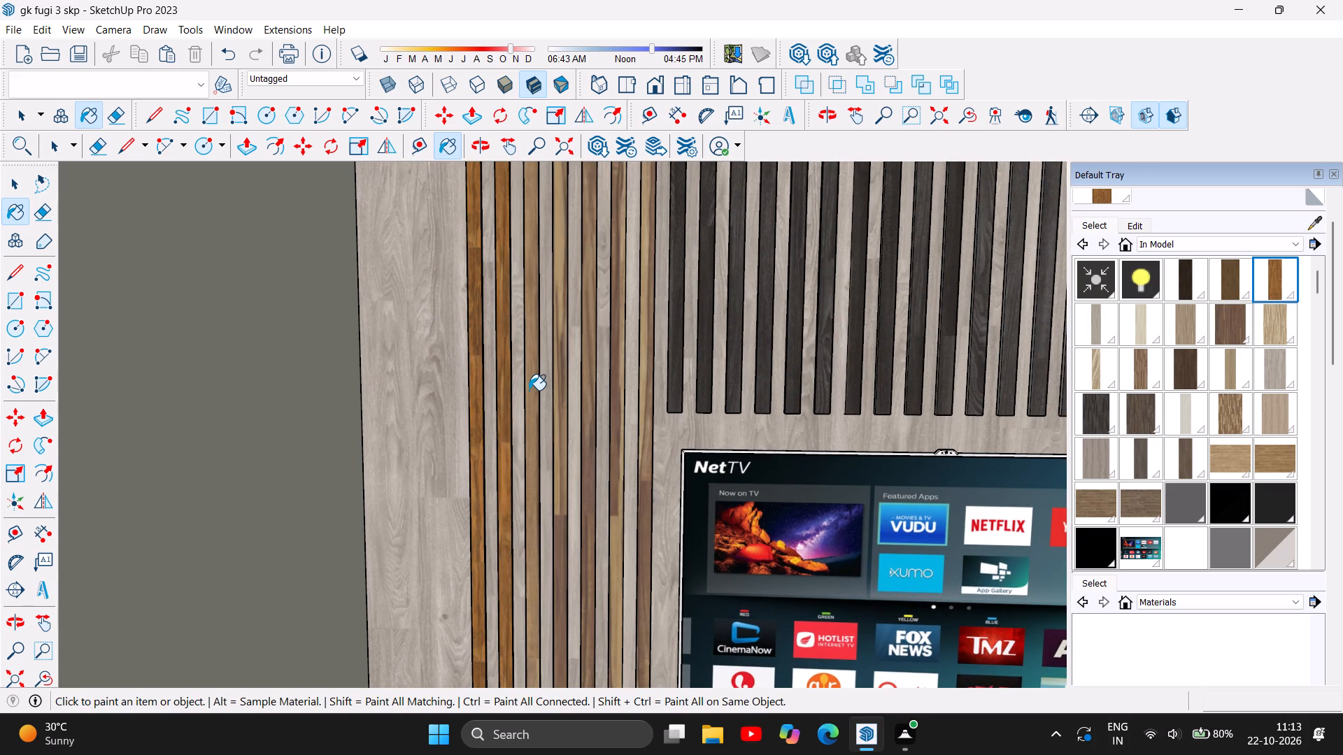
left_click(529, 390)
left_click(561, 387)
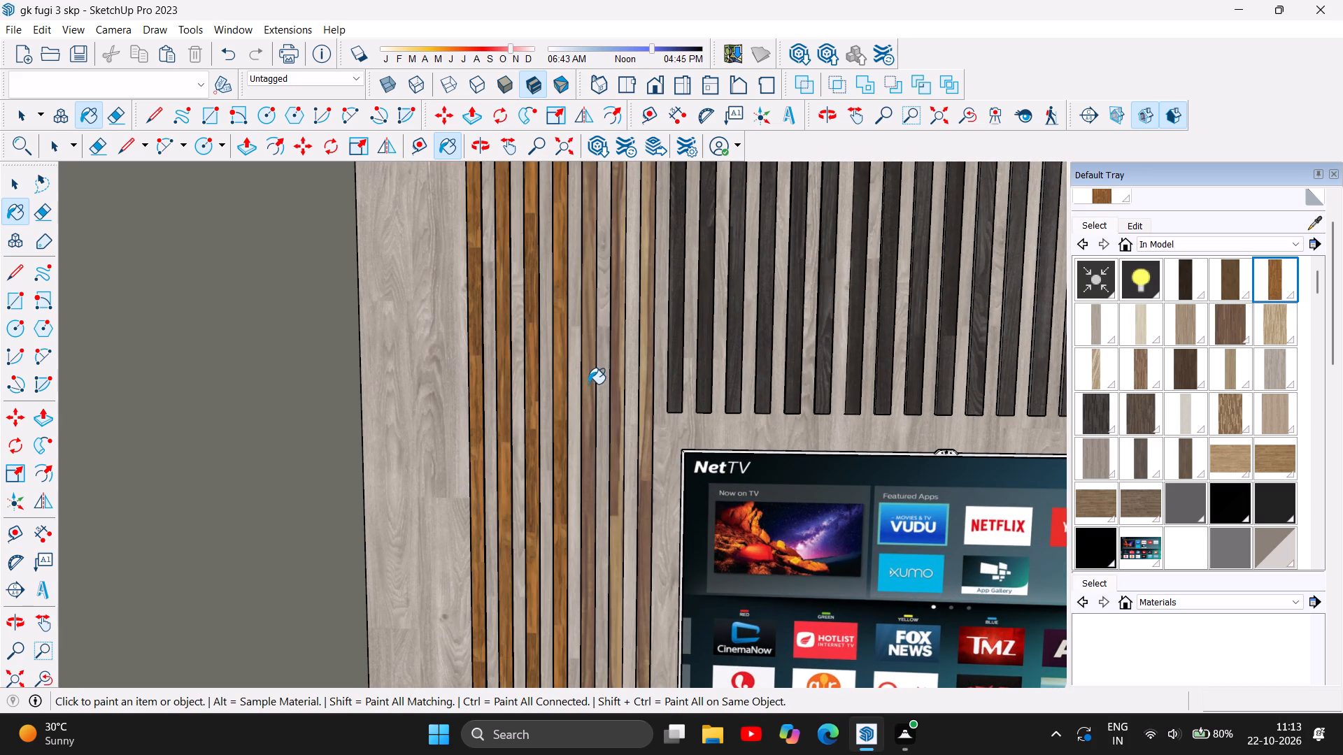
left_click(588, 384)
left_click(615, 374)
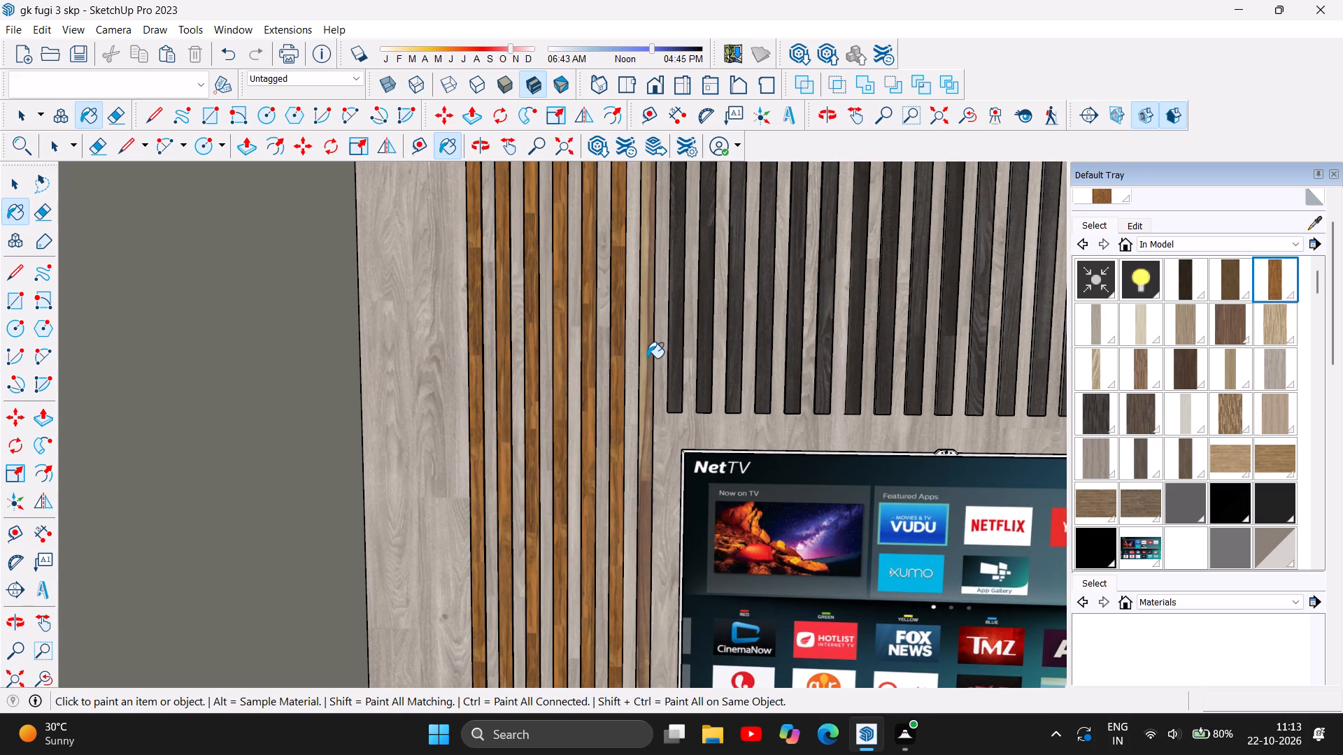
left_click(647, 358)
Paint all the short dark slats above the TV with the orange-brown wood material.
left_click(676, 344)
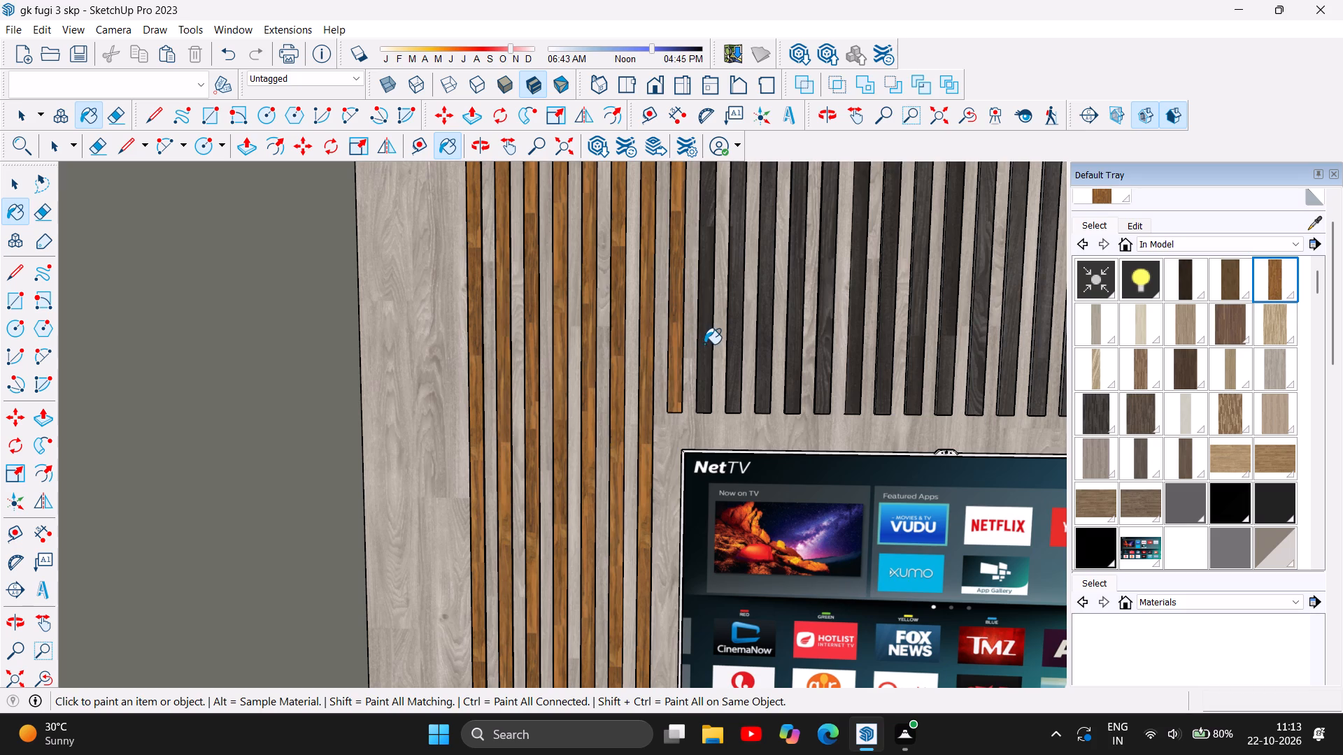
left_click(704, 344)
left_click(736, 337)
left_click(762, 338)
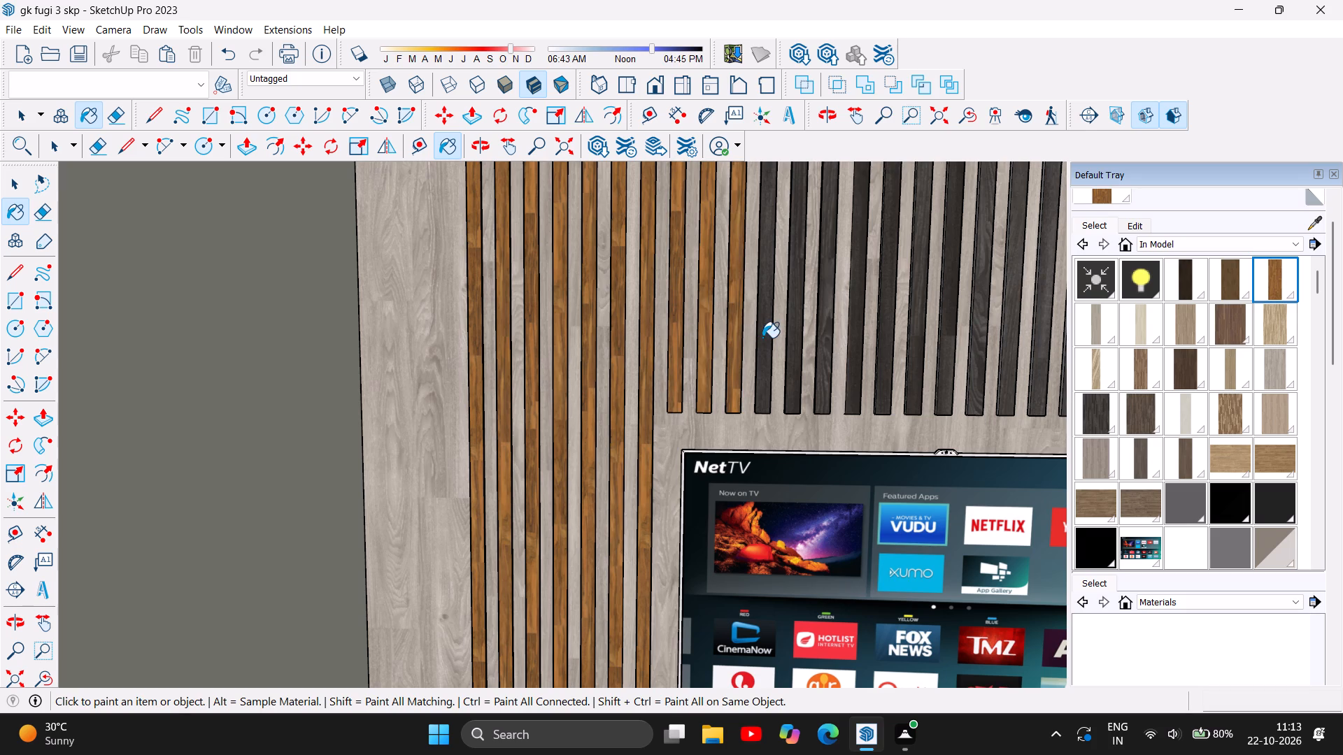
left_click(794, 340)
left_click(831, 345)
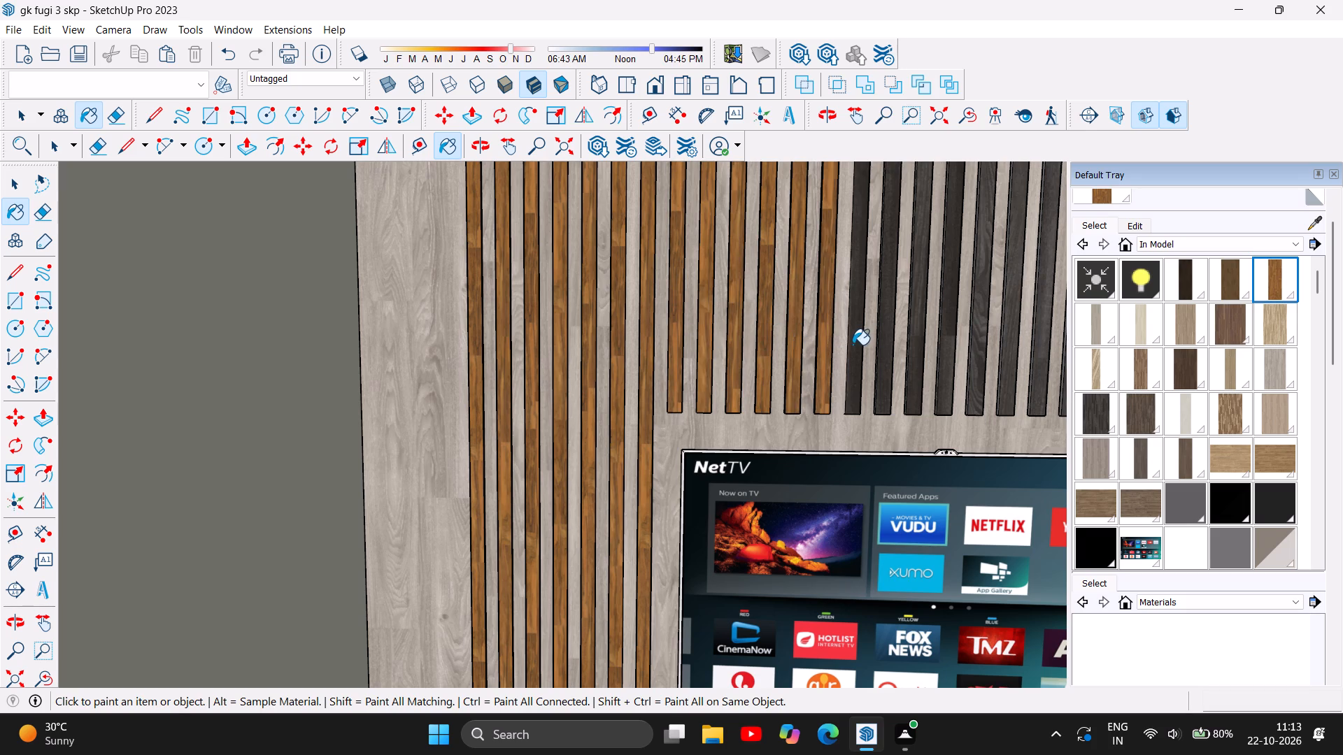
left_click(854, 344)
scroll(514, 426, "up", 1)
scroll(514, 426, "down", 10)
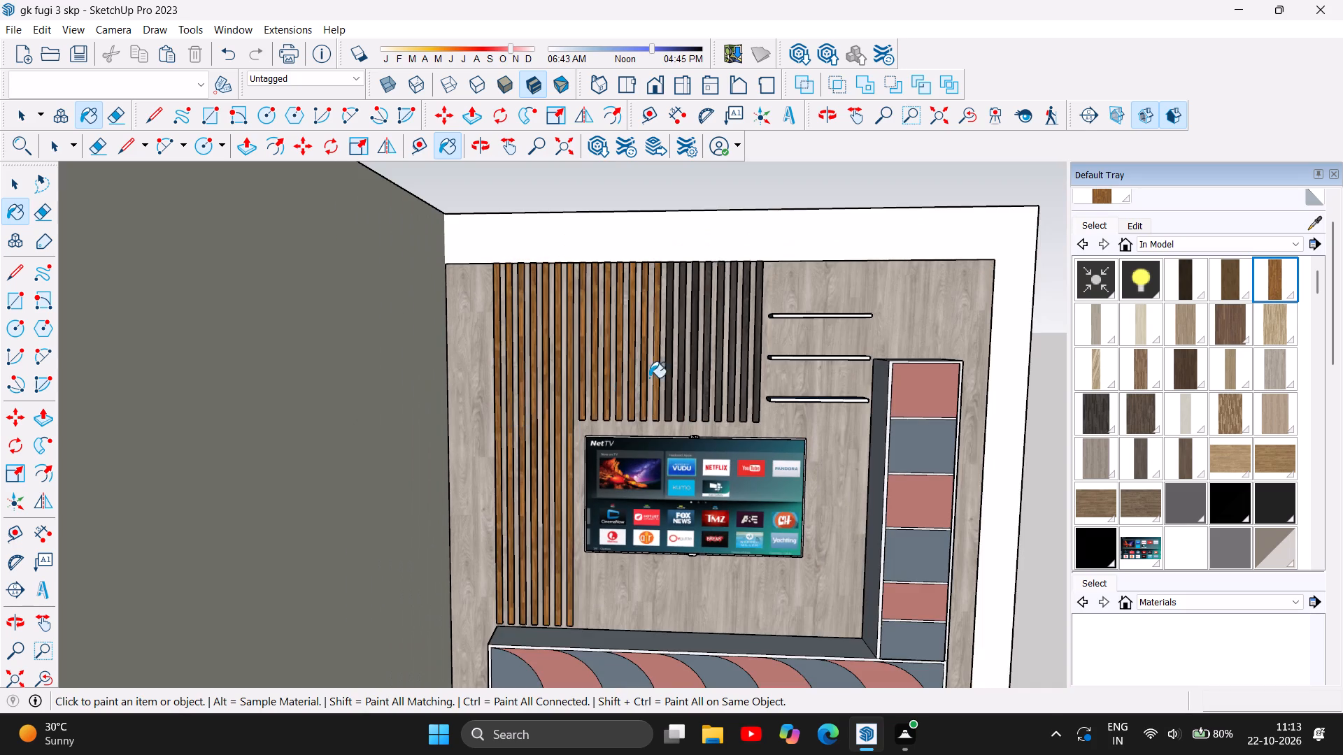
scroll(663, 373, "up", 8)
left_click(662, 395)
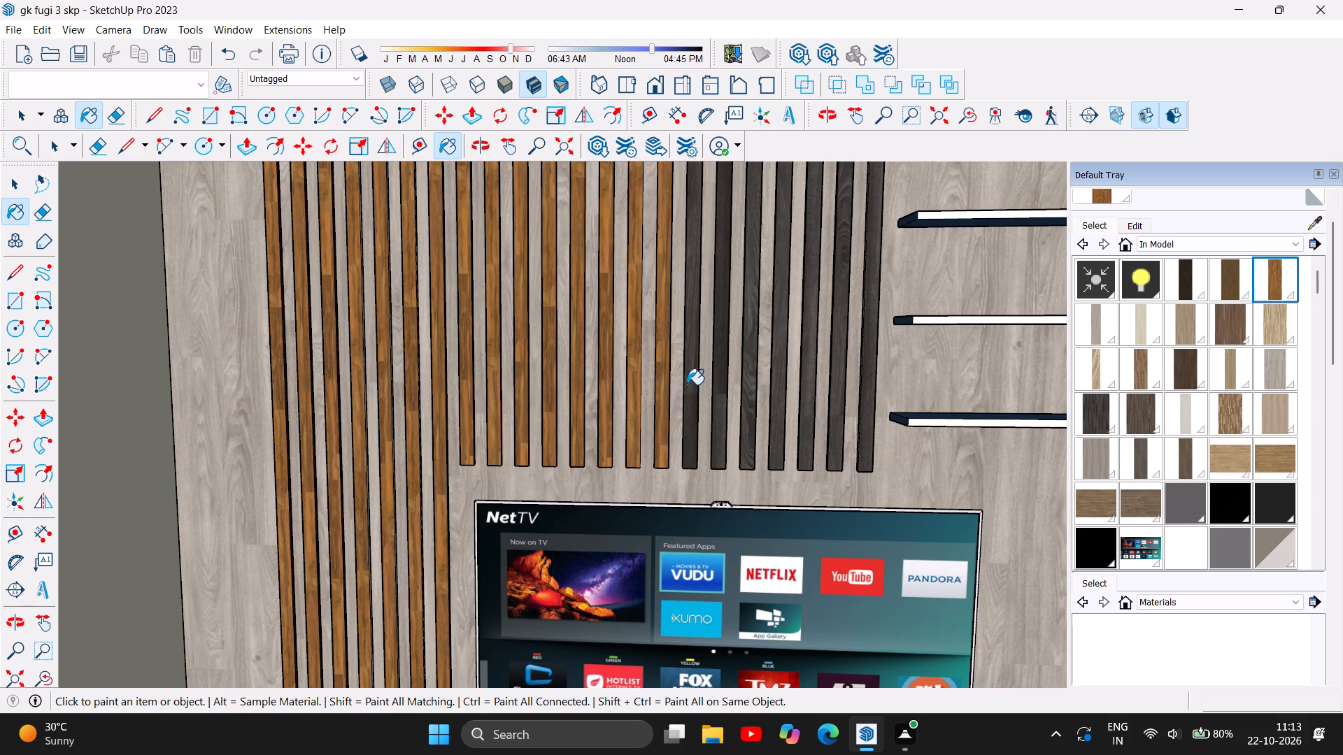
left_click(692, 384)
left_click(723, 381)
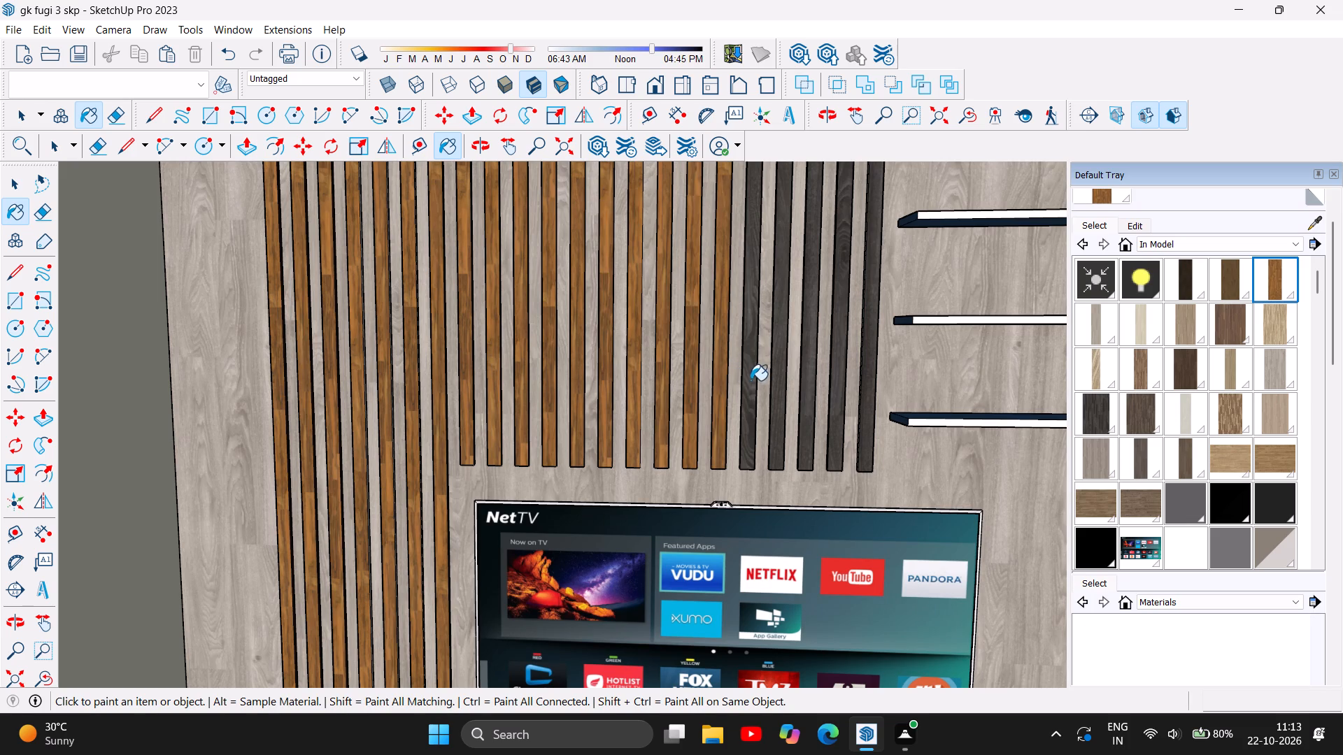
left_click(751, 380)
left_click(778, 378)
left_click(803, 375)
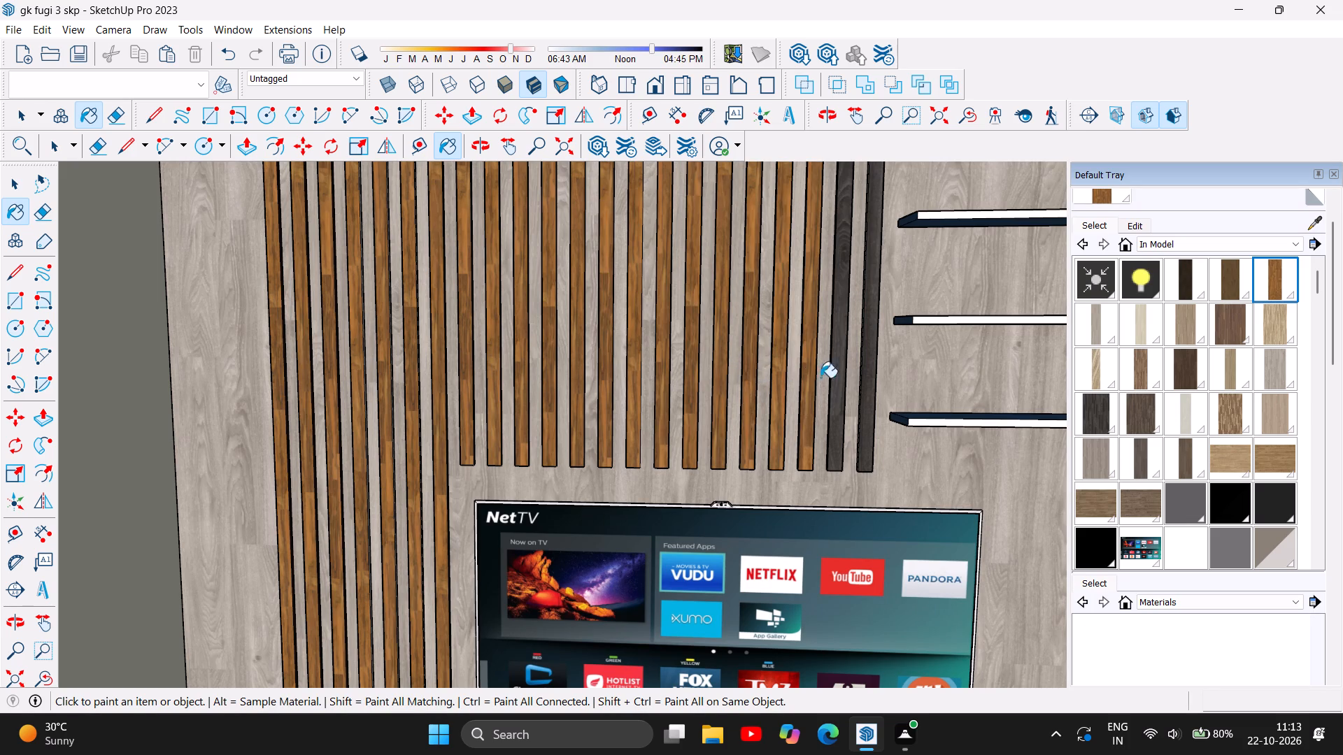
left_click(834, 377)
left_click(867, 379)
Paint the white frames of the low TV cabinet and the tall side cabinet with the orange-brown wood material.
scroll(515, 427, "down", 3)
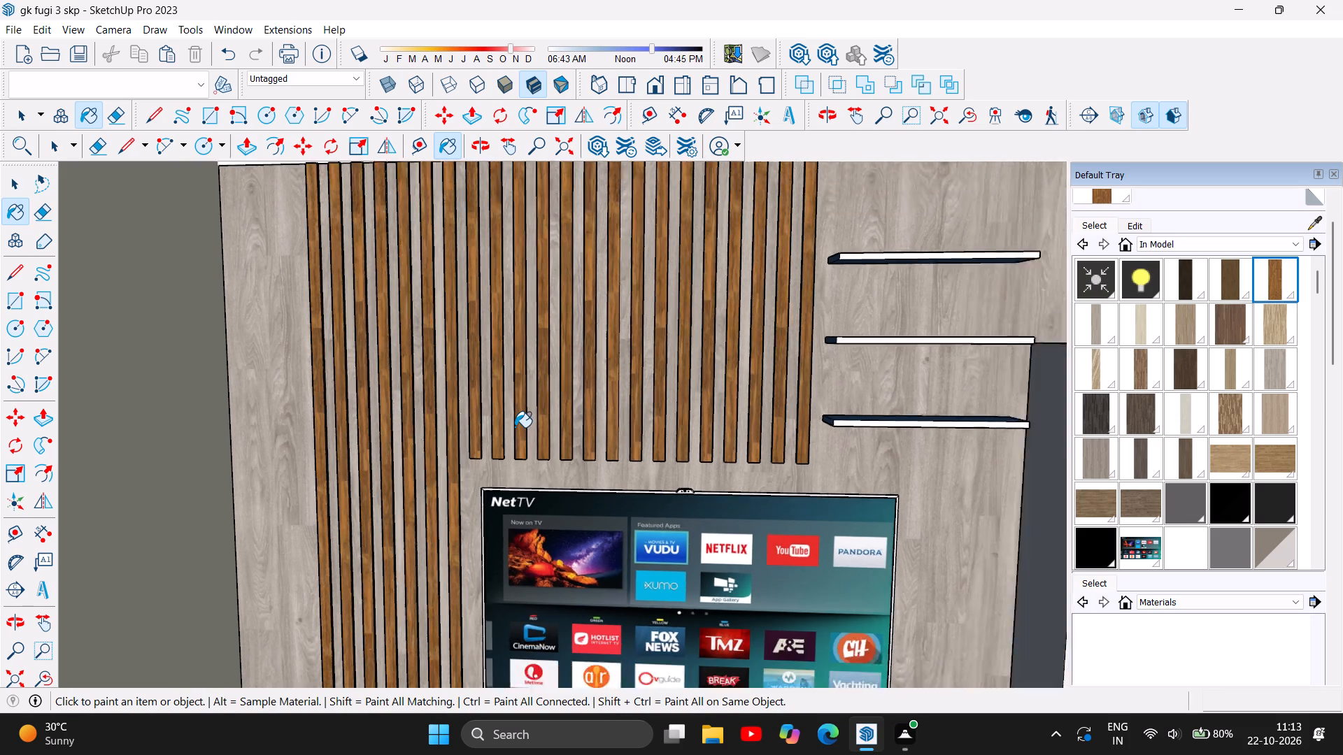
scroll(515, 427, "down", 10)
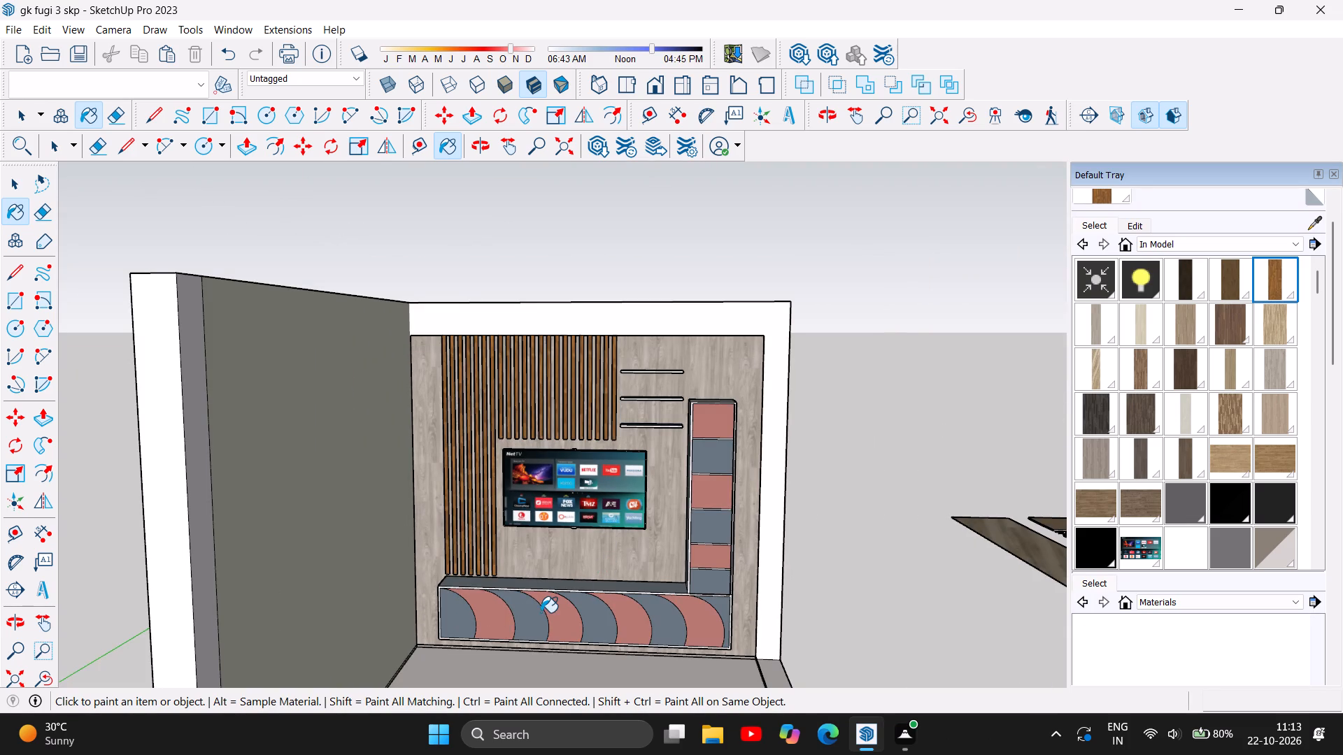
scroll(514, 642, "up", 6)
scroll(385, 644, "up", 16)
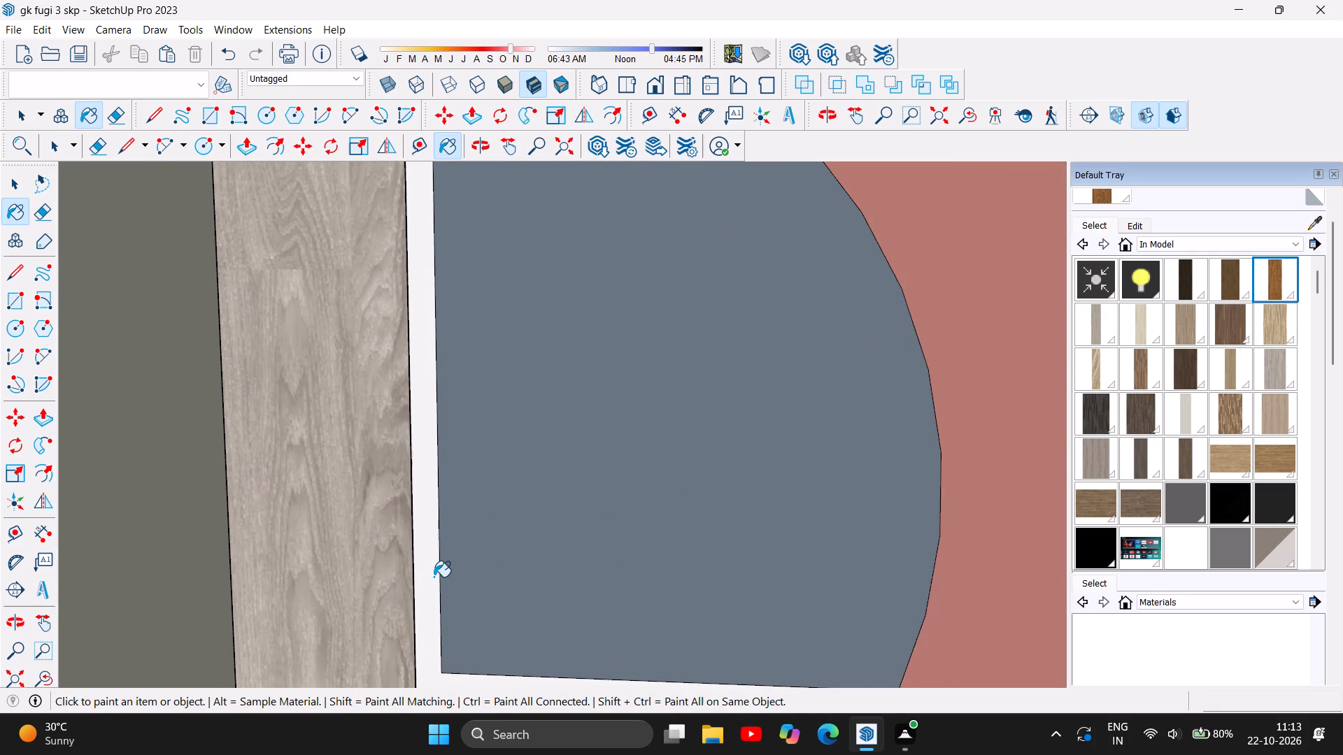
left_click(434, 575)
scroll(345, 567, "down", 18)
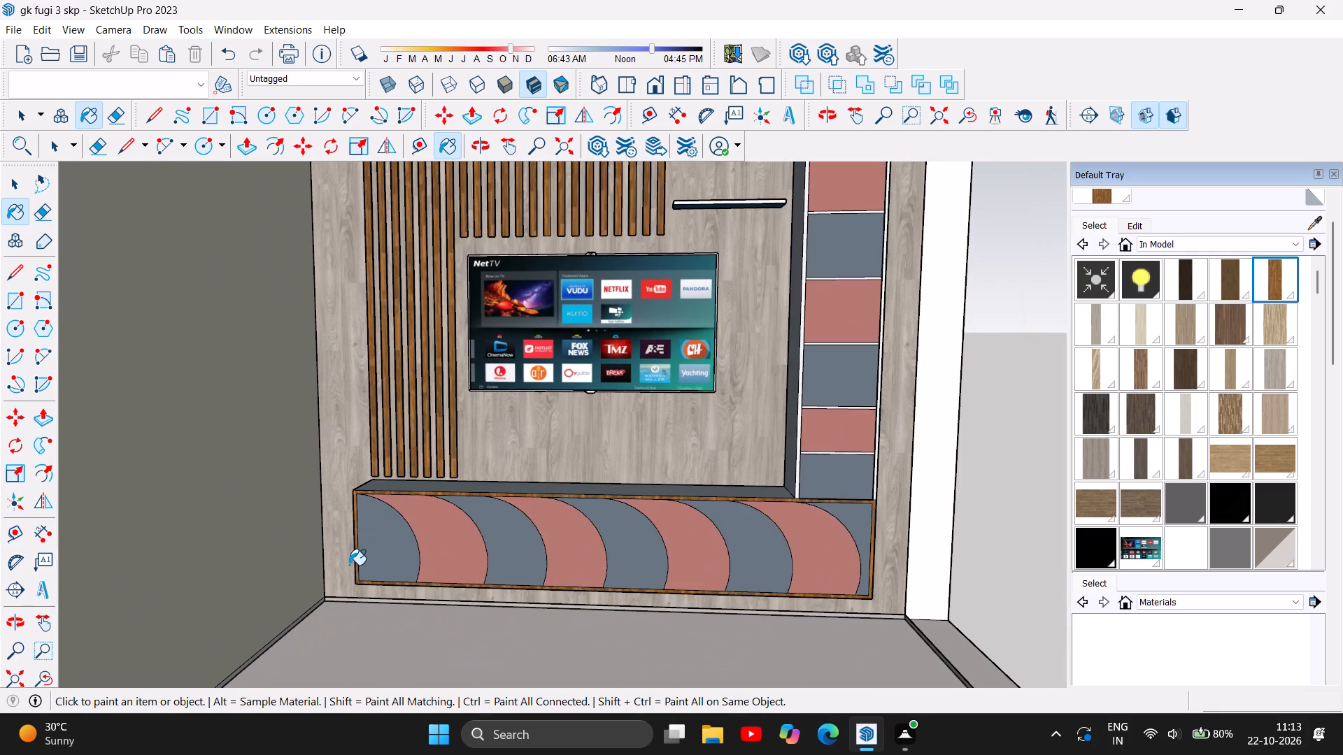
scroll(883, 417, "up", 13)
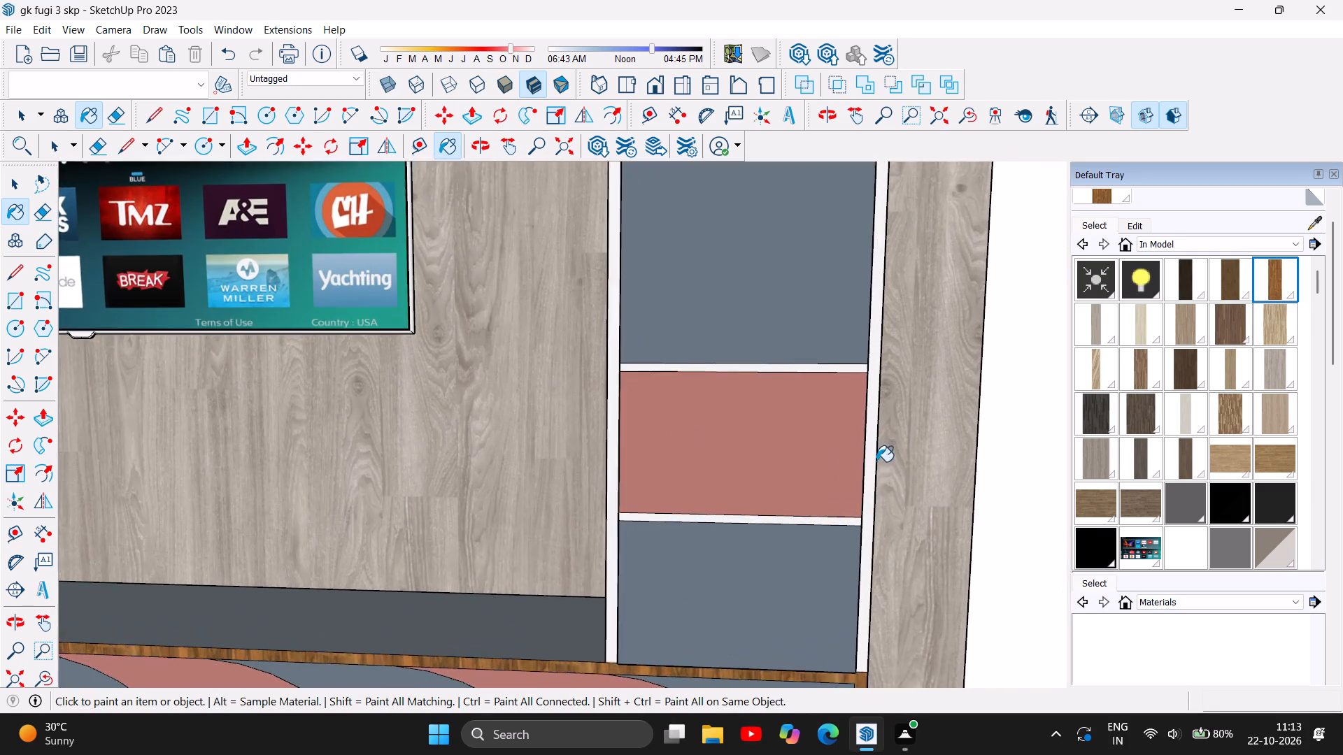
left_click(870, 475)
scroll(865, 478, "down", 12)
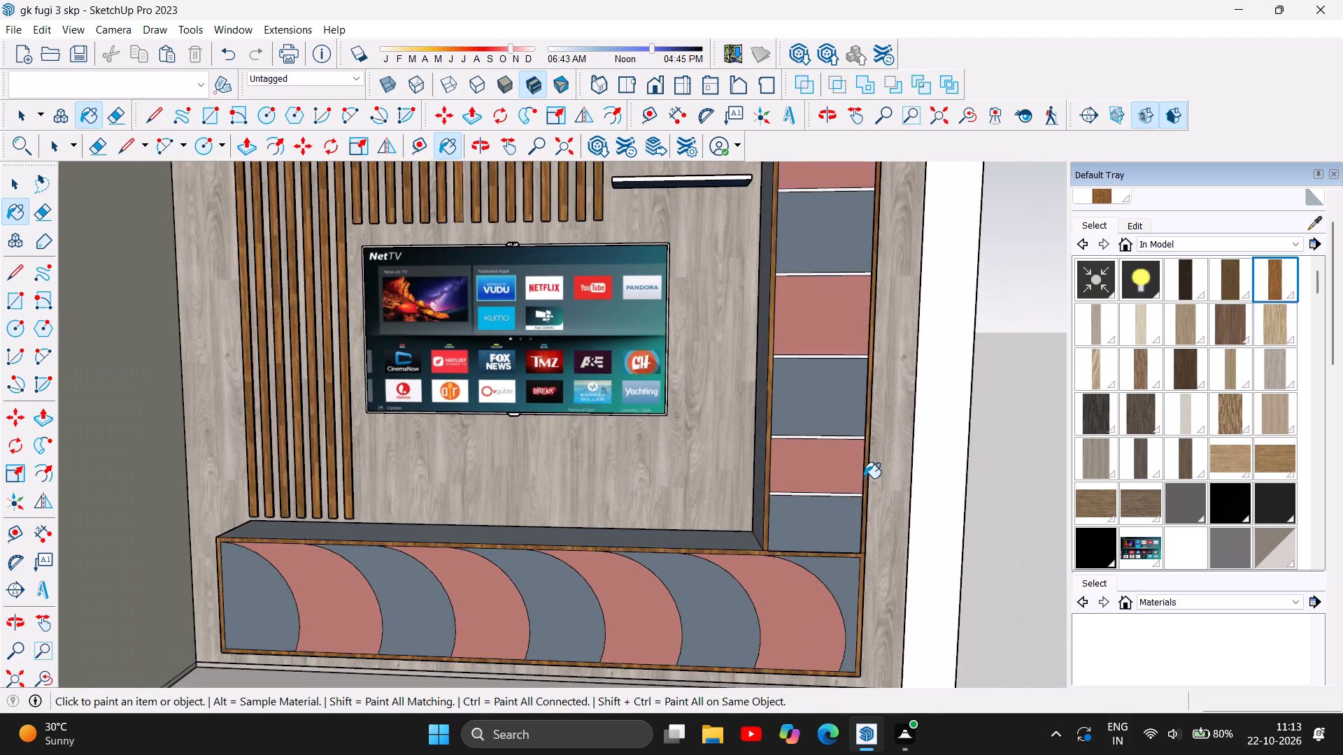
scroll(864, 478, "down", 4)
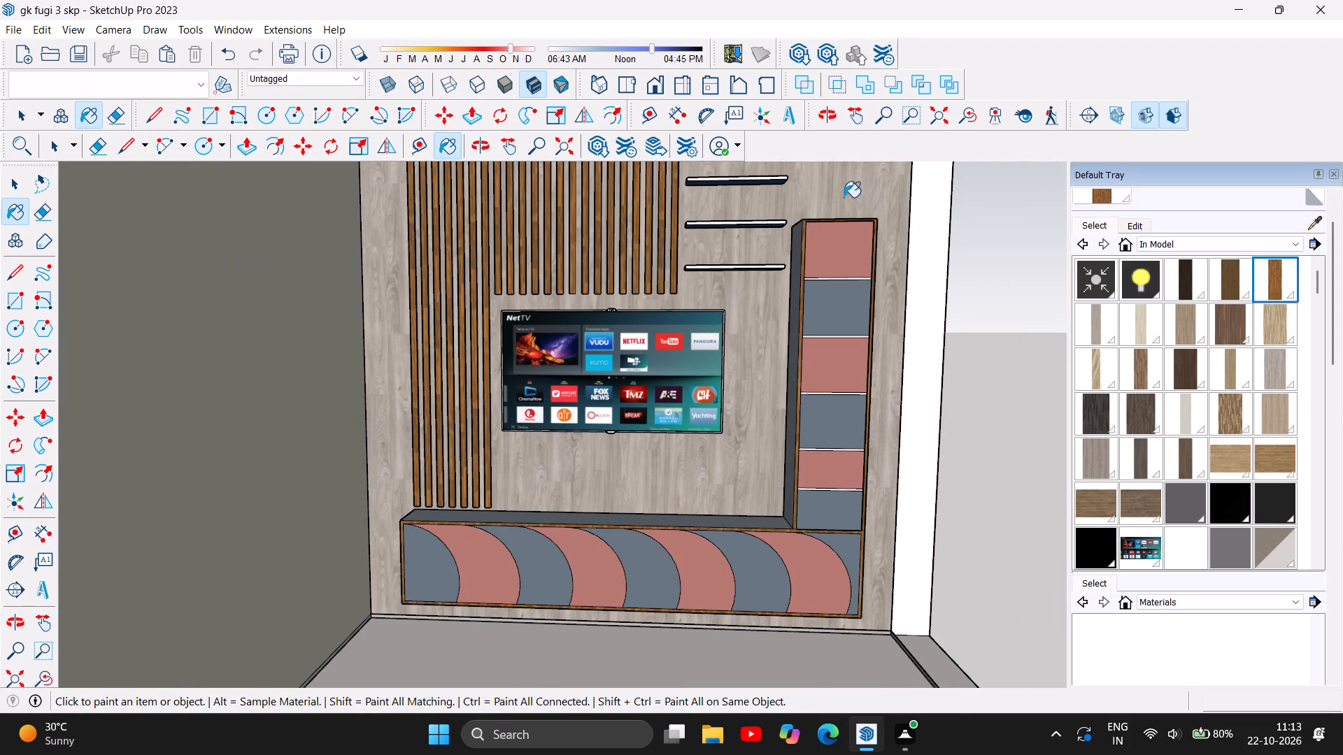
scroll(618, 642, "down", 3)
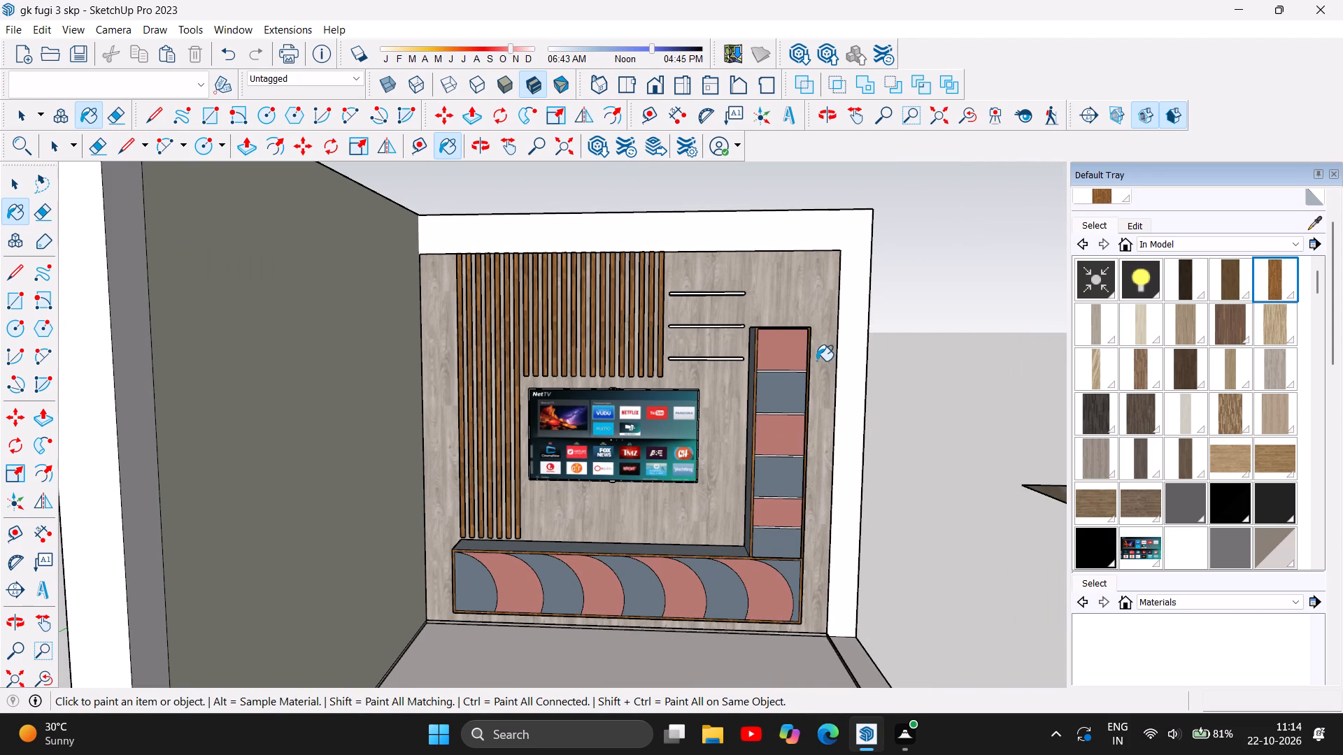
Paint the tall side cabinet's outer frame with the charcoal-black grained wood material from the model's materials.
scroll(818, 346, "up", 5)
scroll(773, 386, "up", 7)
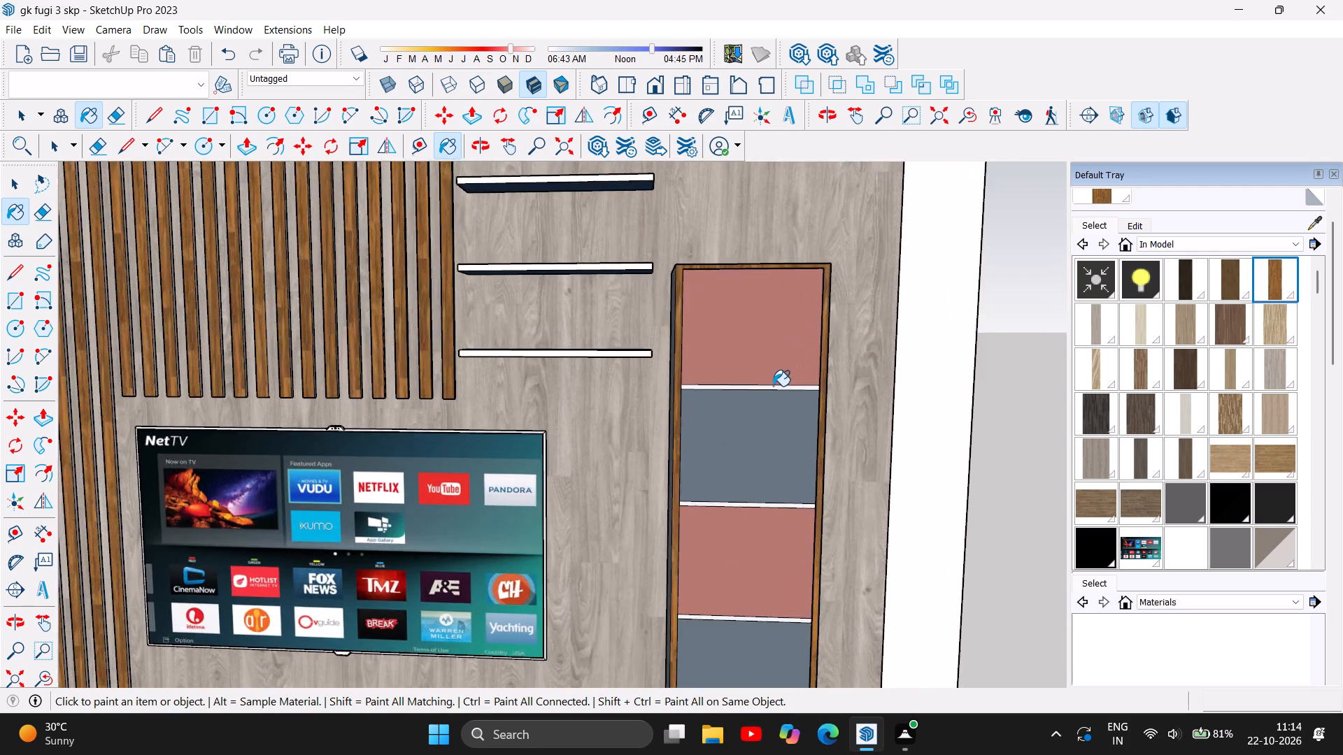
scroll(773, 386, "up", 8)
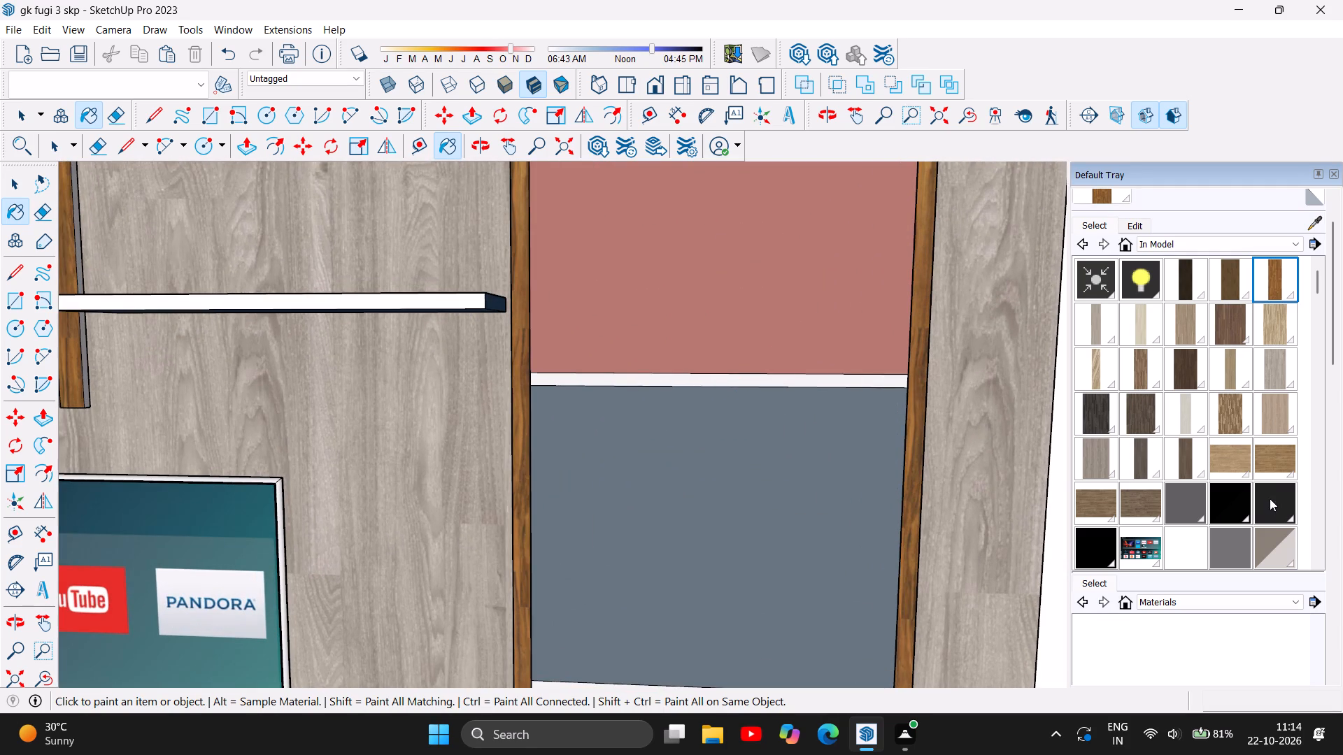
left_click(1088, 413)
left_click(522, 455)
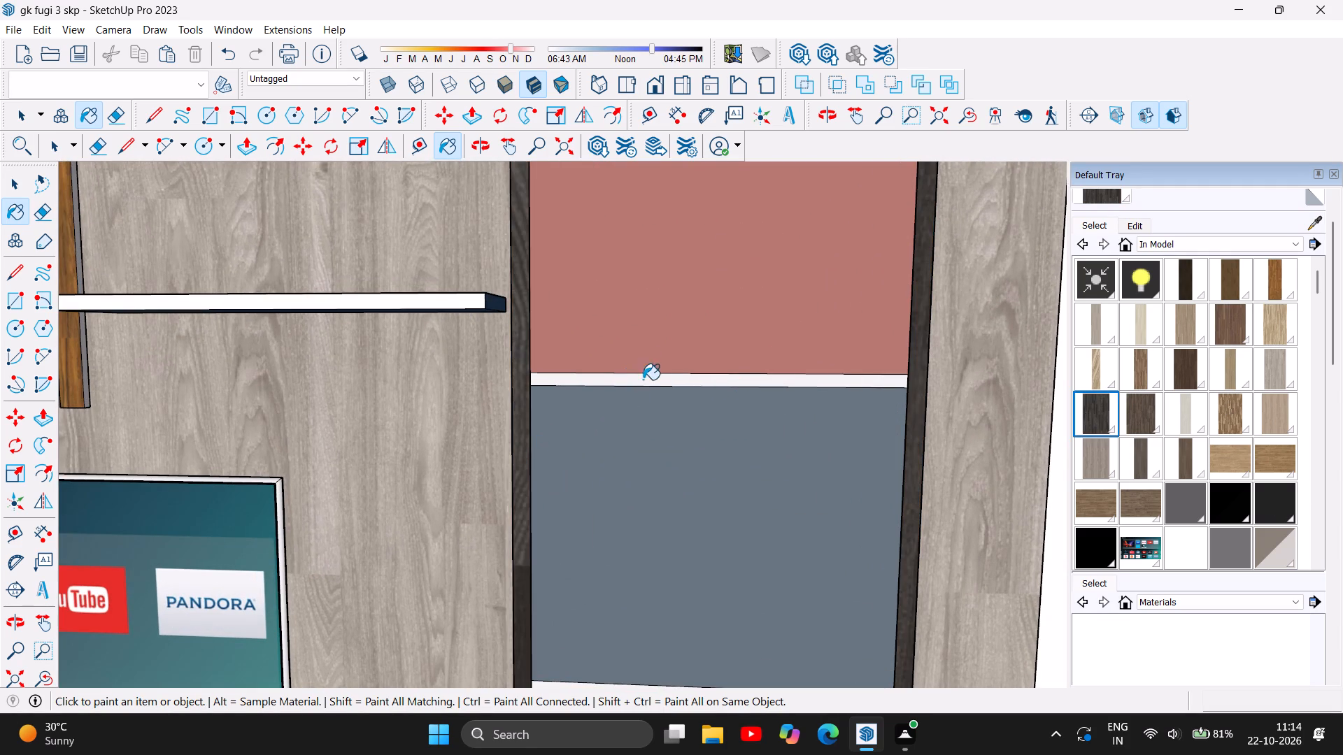
Paint the five white horizontal dividers of the tall side cabinet with the charcoal-black grained wood material.
left_click(653, 384)
scroll(665, 371, "down", 10)
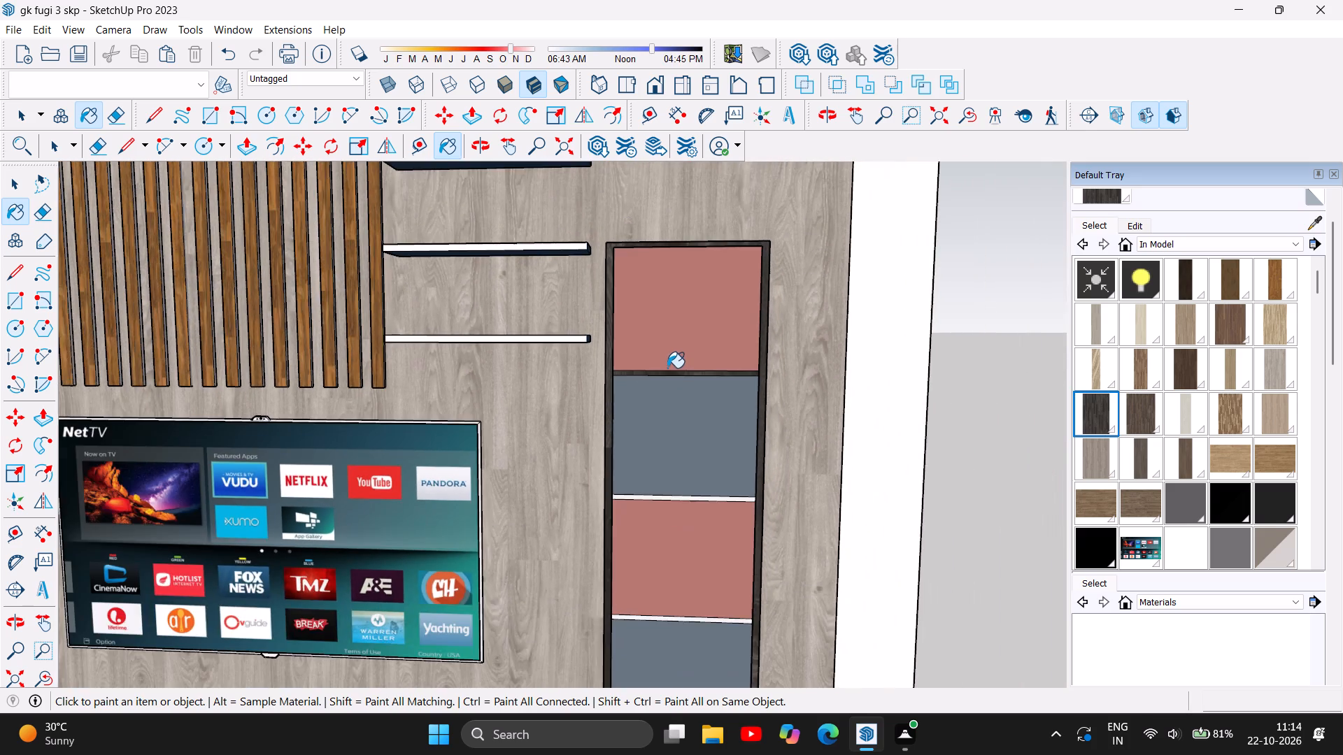
scroll(730, 466, "down", 4)
scroll(701, 525, "up", 15)
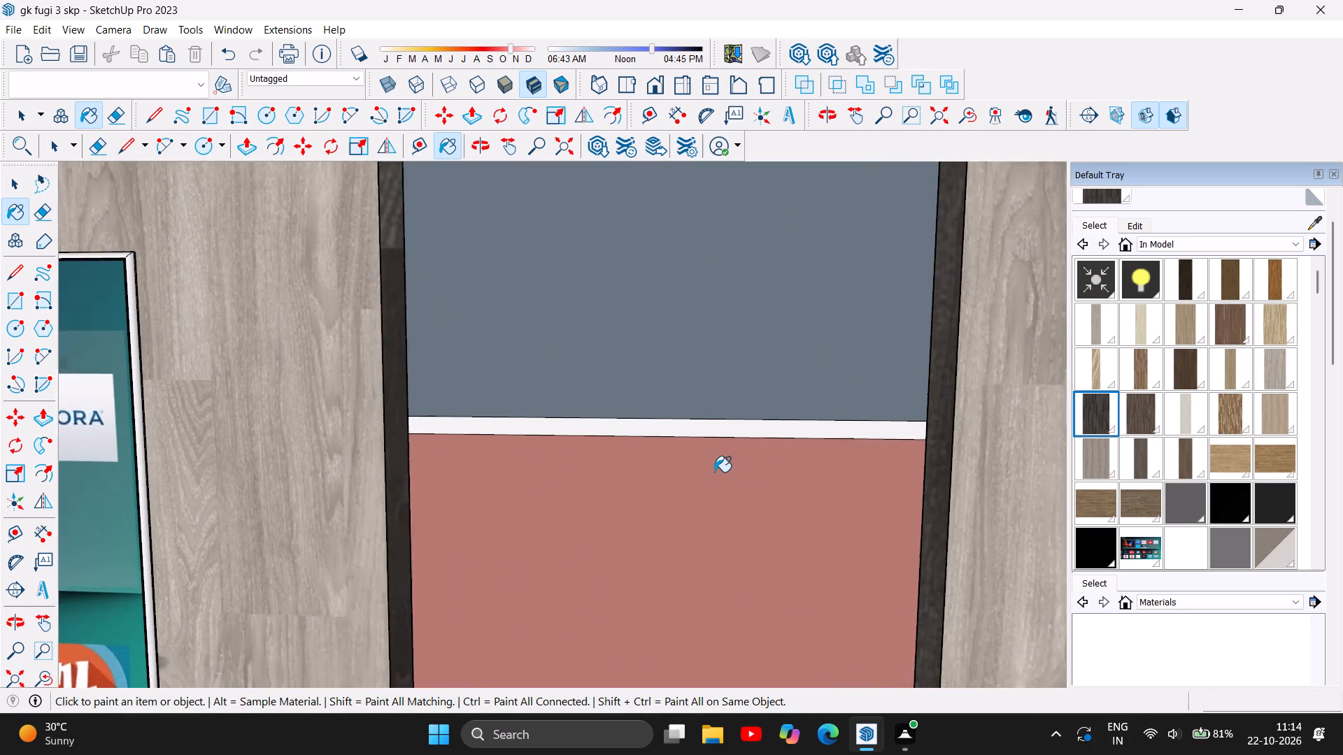
scroll(714, 472, "up", 2)
left_click(669, 424)
scroll(637, 324, "down", 5)
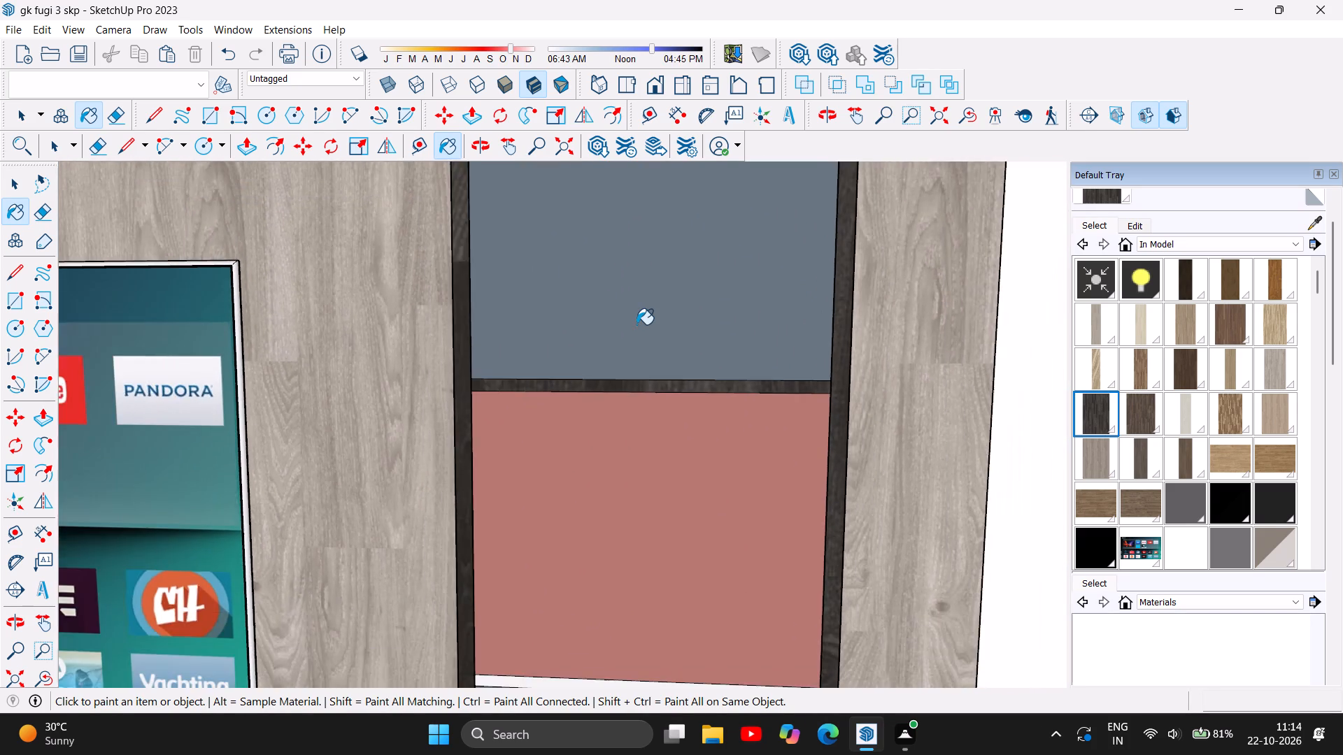
scroll(637, 324, "down", 11)
scroll(620, 466, "up", 16)
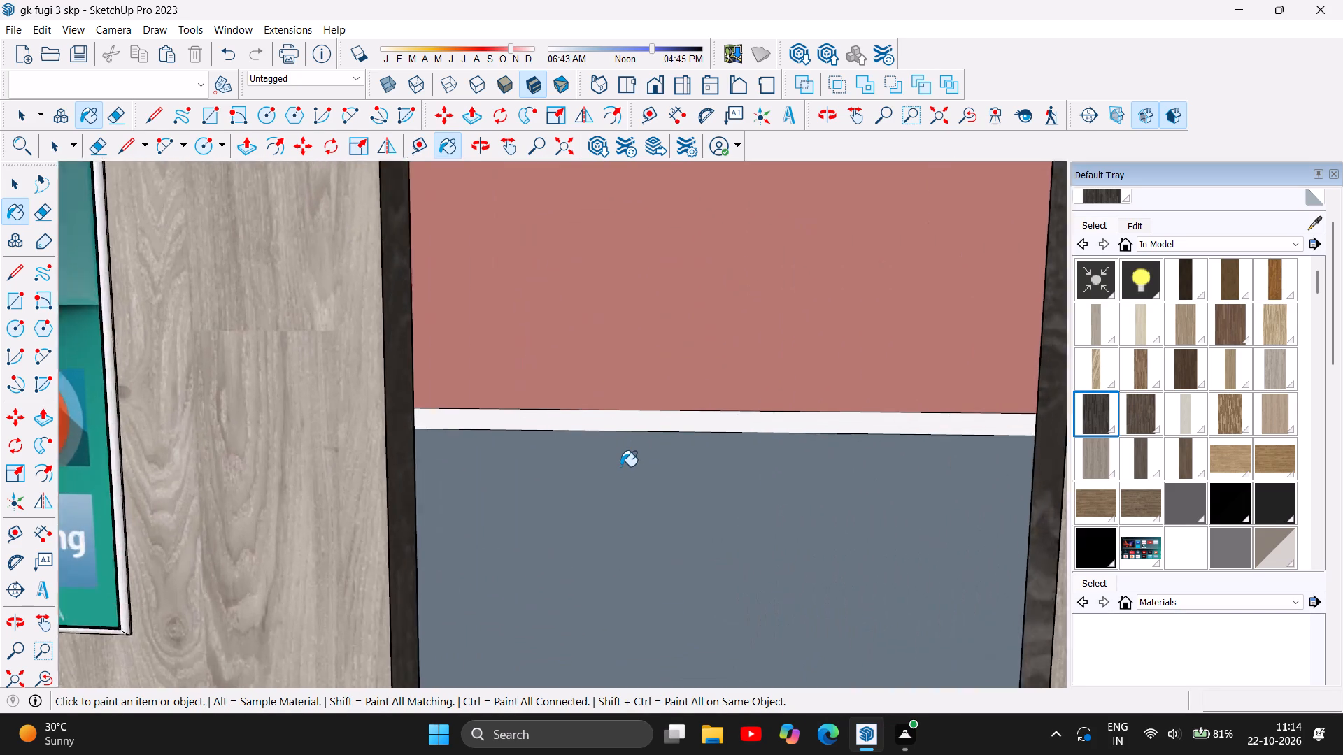
scroll(620, 466, "up", 1)
left_click(642, 421)
scroll(620, 410, "down", 5)
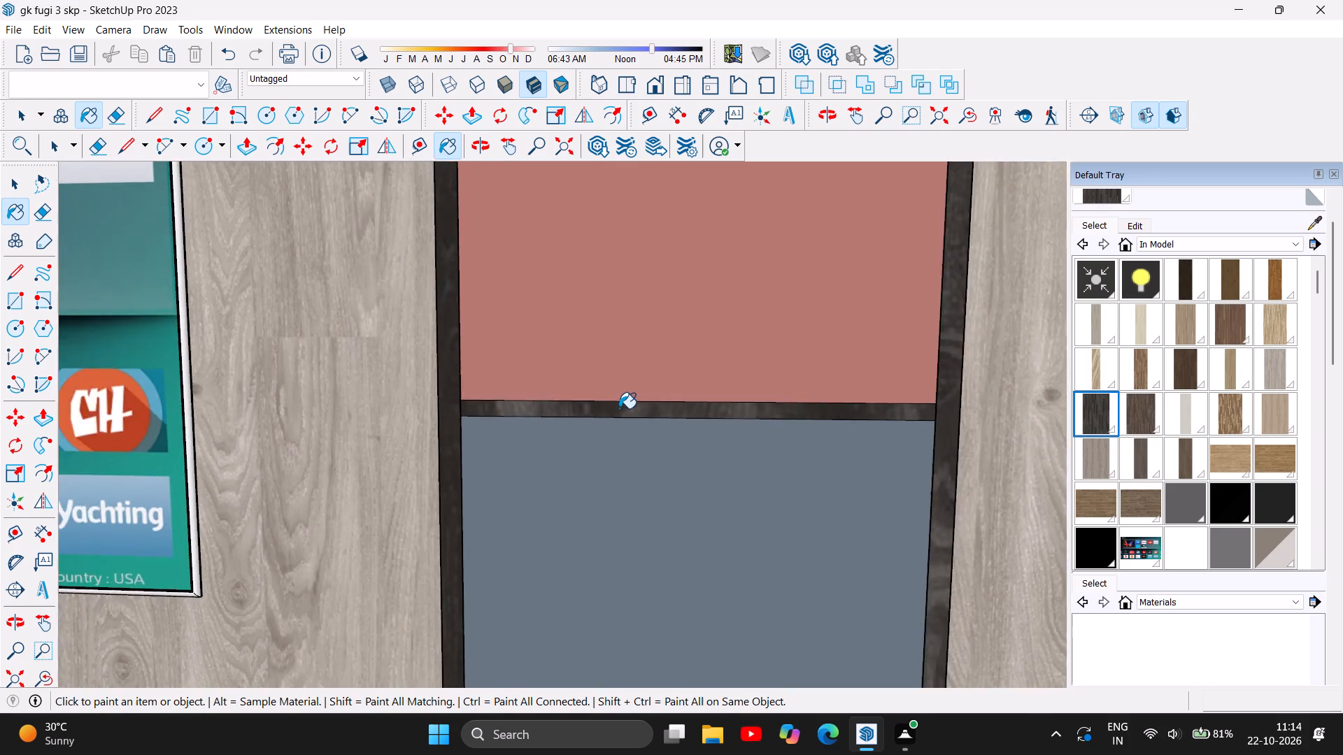
scroll(619, 408, "down", 17)
scroll(618, 511, "up", 6)
scroll(656, 456, "up", 3)
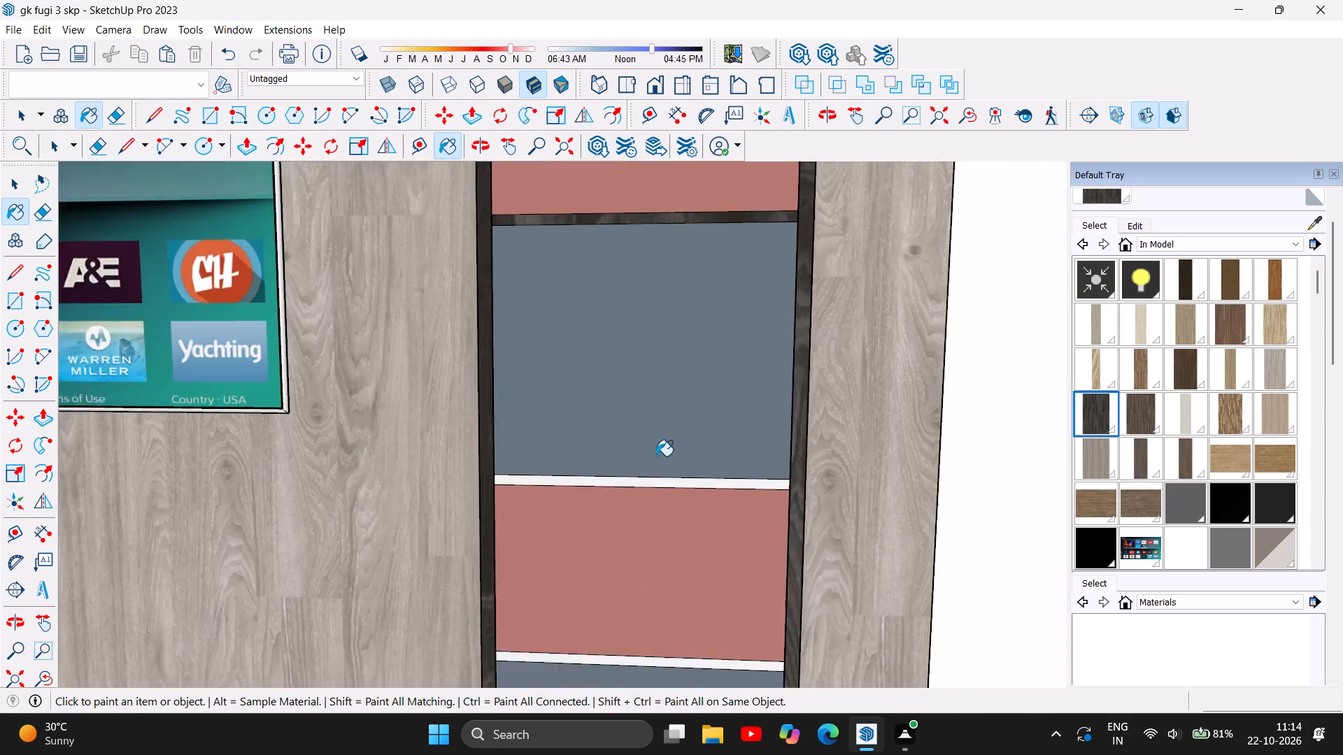
scroll(656, 456, "up", 9)
left_click(629, 495)
scroll(607, 417, "down", 12)
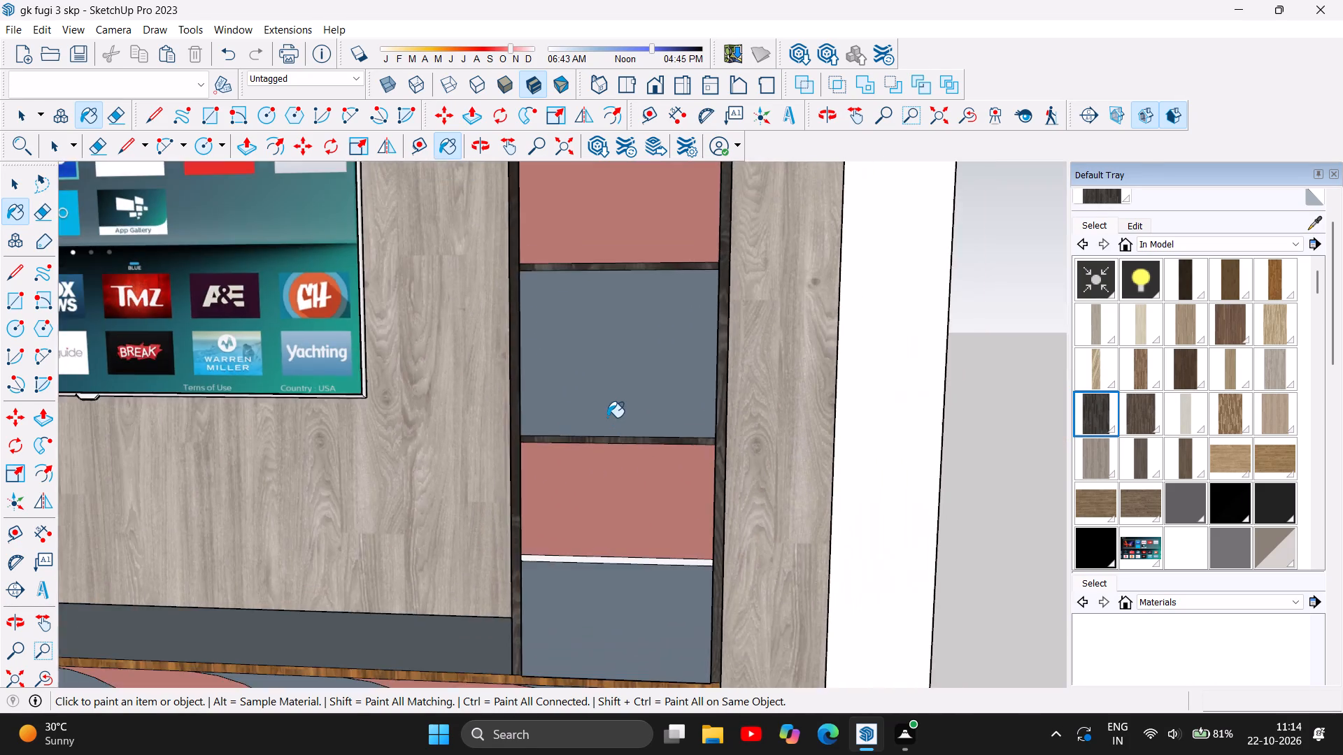
scroll(607, 417, "down", 5)
scroll(602, 524, "up", 13)
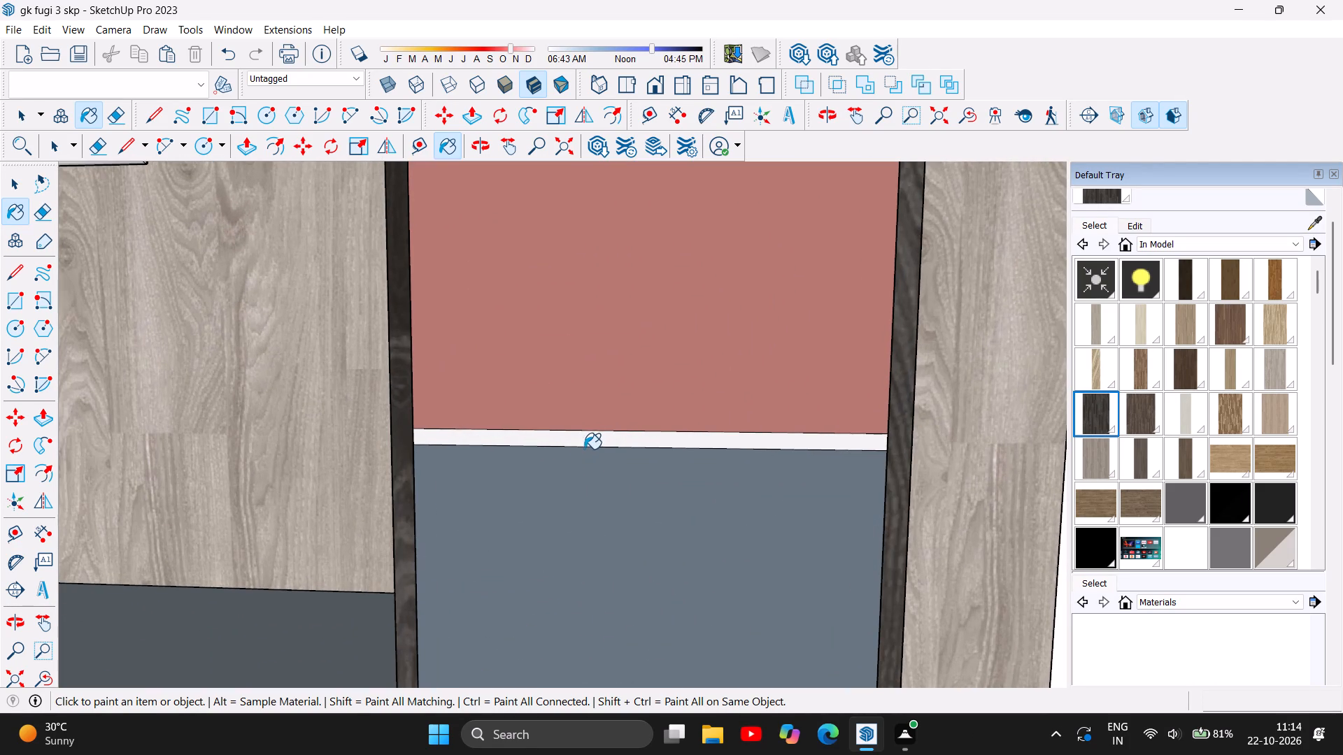
double_click(590, 445)
Paint the low TV cabinet's front frame with the same charcoal-black grained wood material.
scroll(590, 443, "down", 10)
scroll(569, 571, "up", 4)
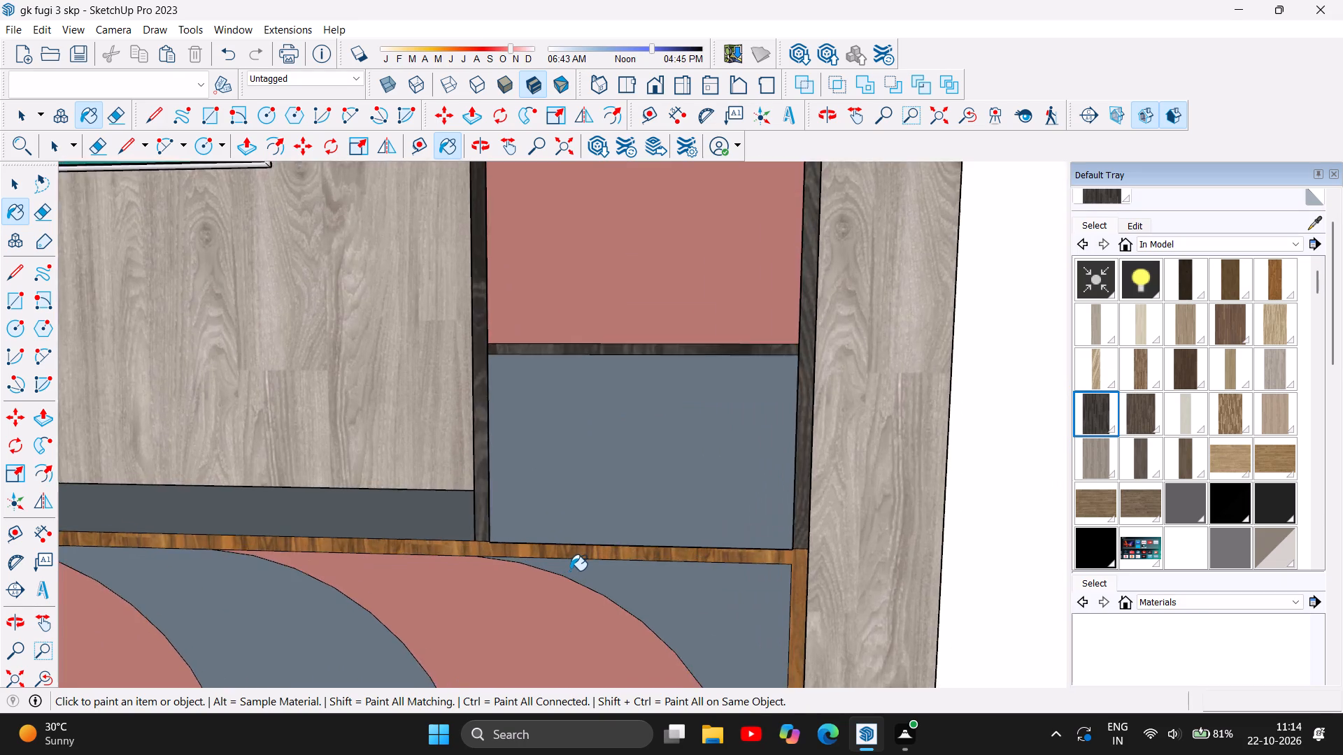
scroll(570, 570, "up", 6)
left_click(581, 542)
Paint the TV back panel with the pale cream-grey wood material from the model's materials.
scroll(595, 519, "down", 6)
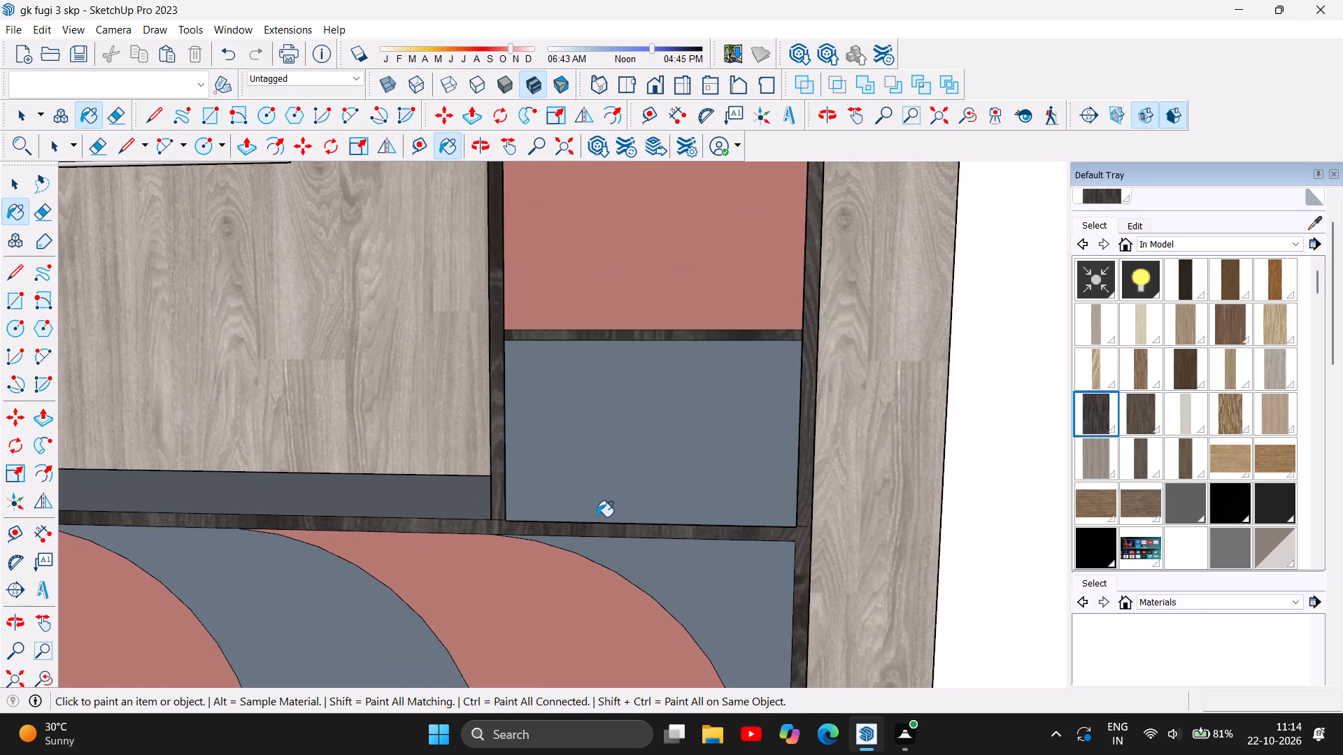
scroll(597, 517, "down", 18)
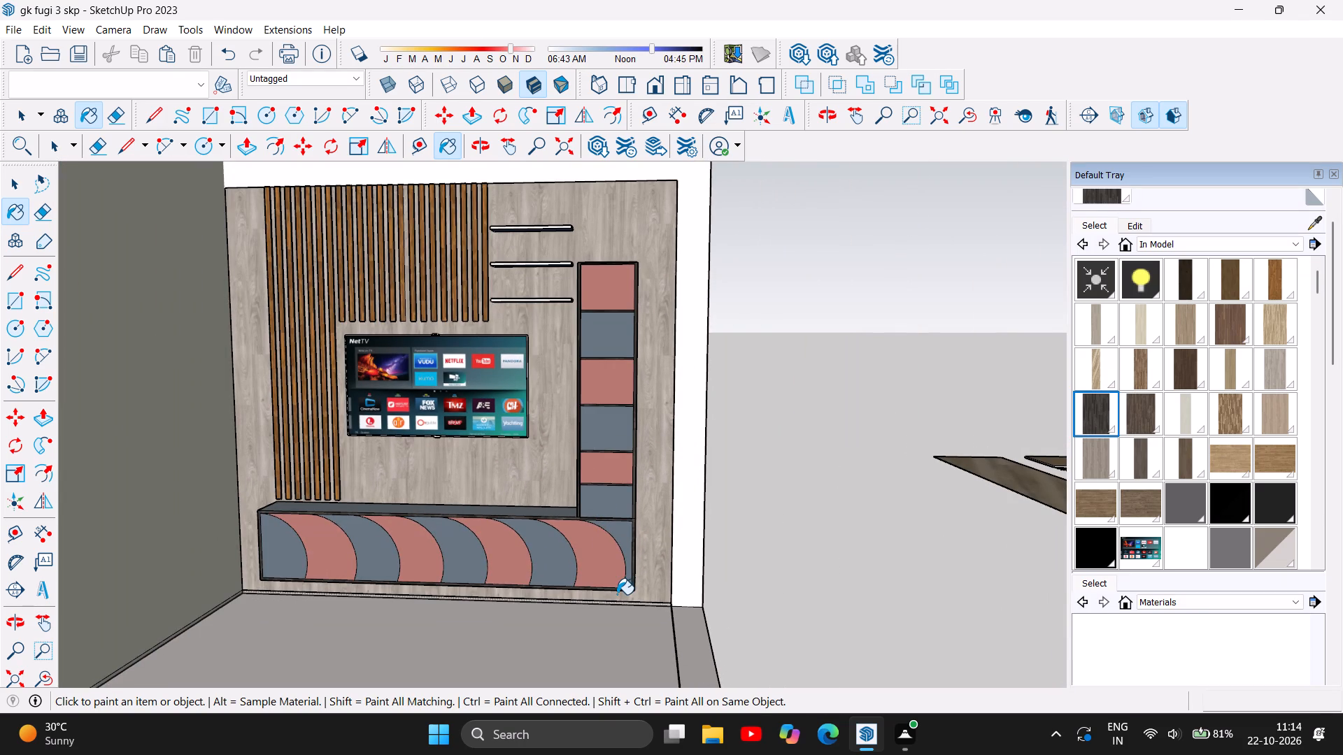
scroll(721, 475, "down", 5)
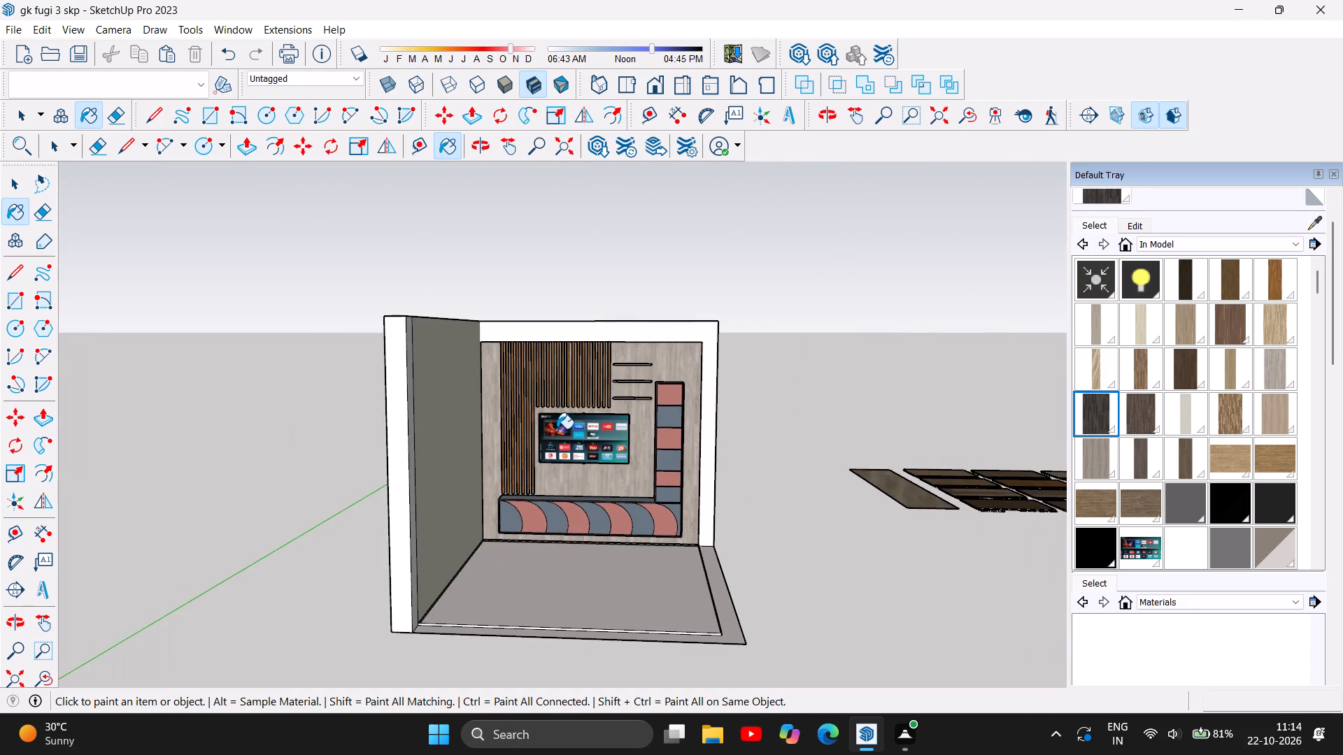
scroll(557, 429, "up", 5)
scroll(774, 497, "up", 5)
scroll(665, 568, "down", 2)
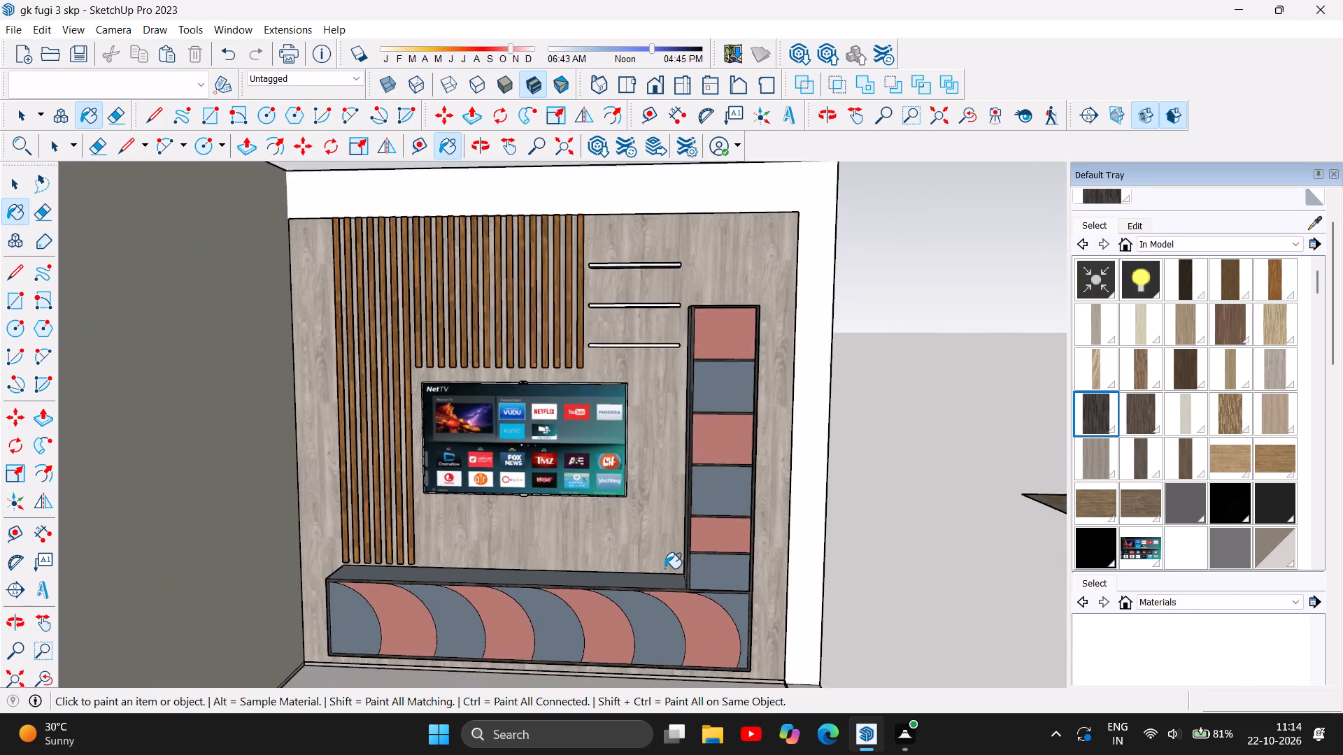
left_click(1180, 415)
left_click(651, 486)
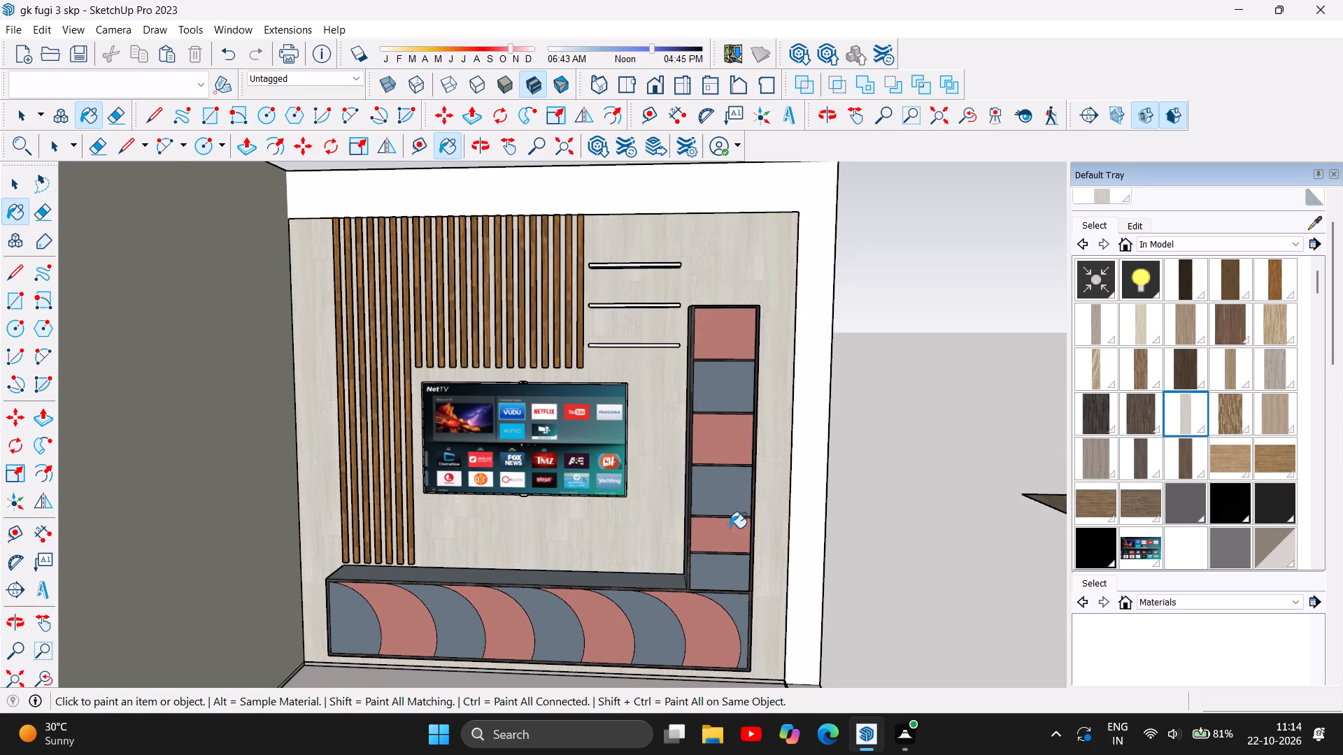
Examine the TV wall with its pale back panel, looking closely at the floating shelves and the tall cabinet's top.
scroll(737, 528, "down", 3)
scroll(662, 602, "up", 2)
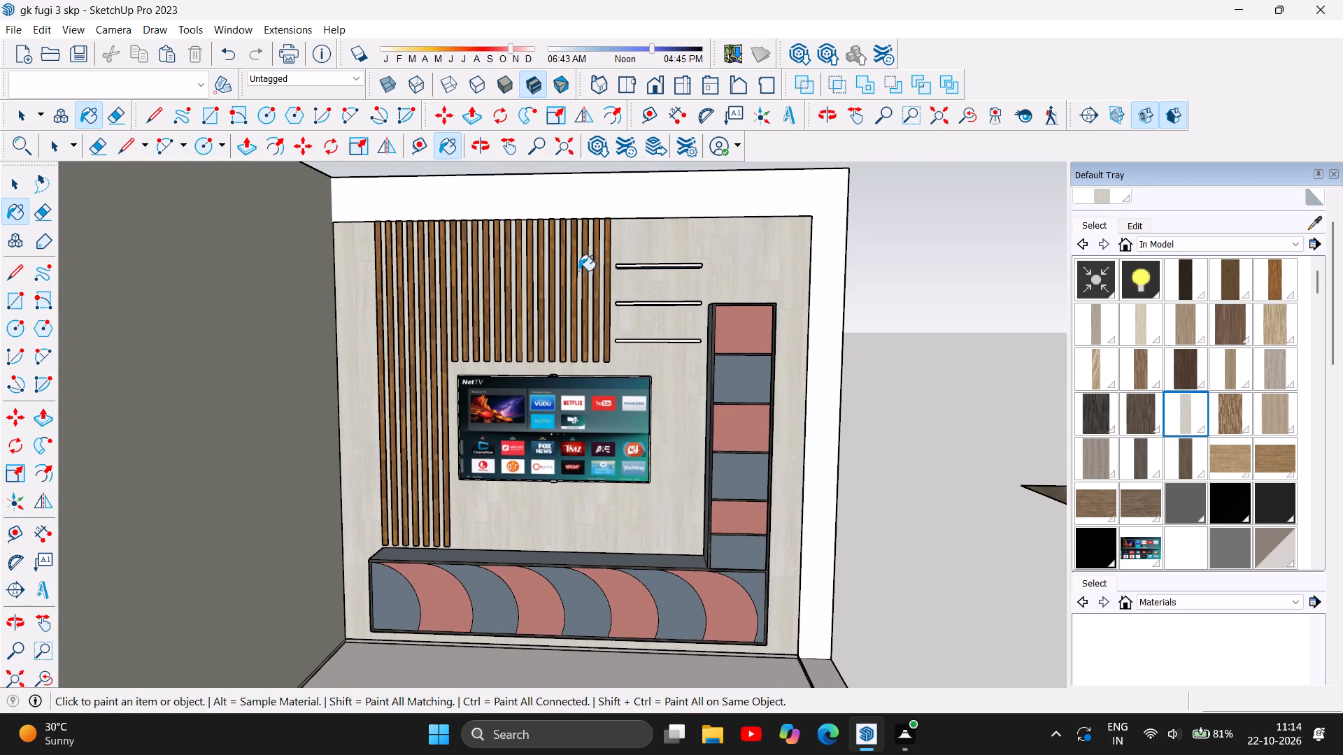
scroll(667, 246, "up", 4)
scroll(762, 285, "up", 10)
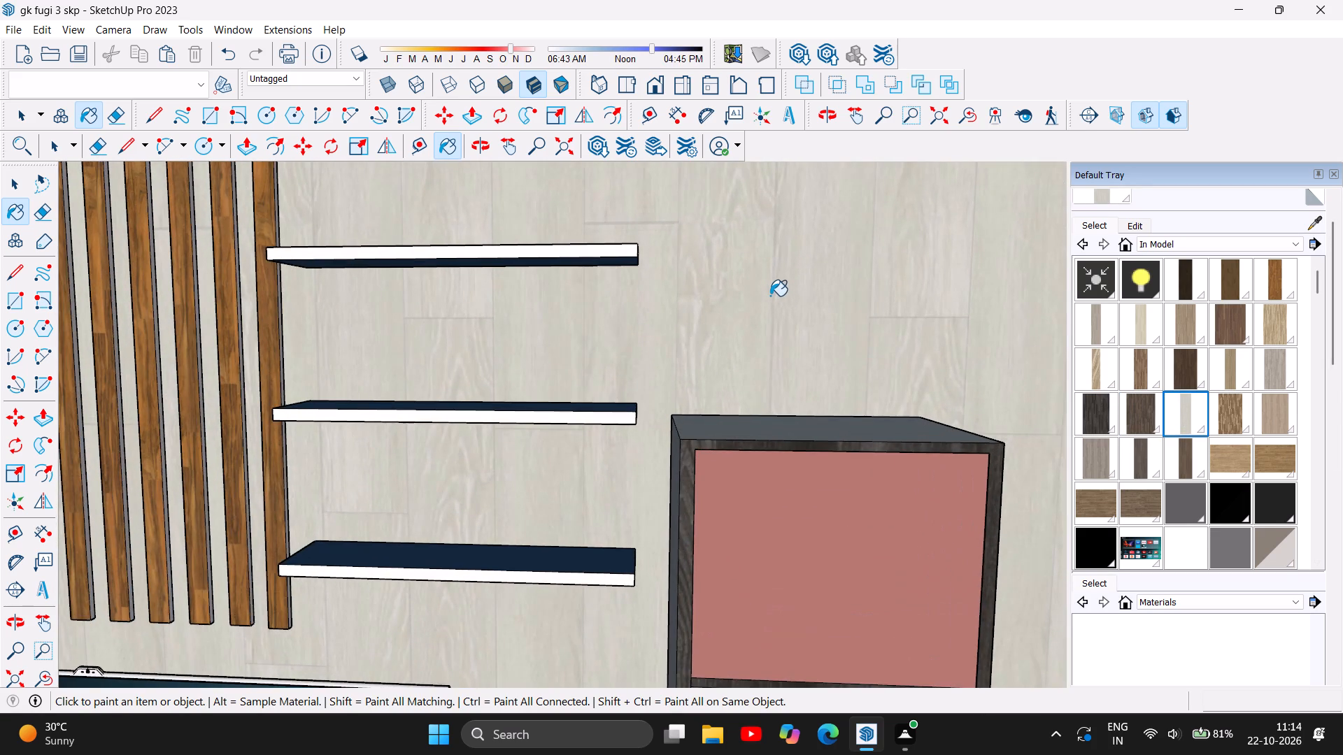
scroll(770, 296, "down", 15)
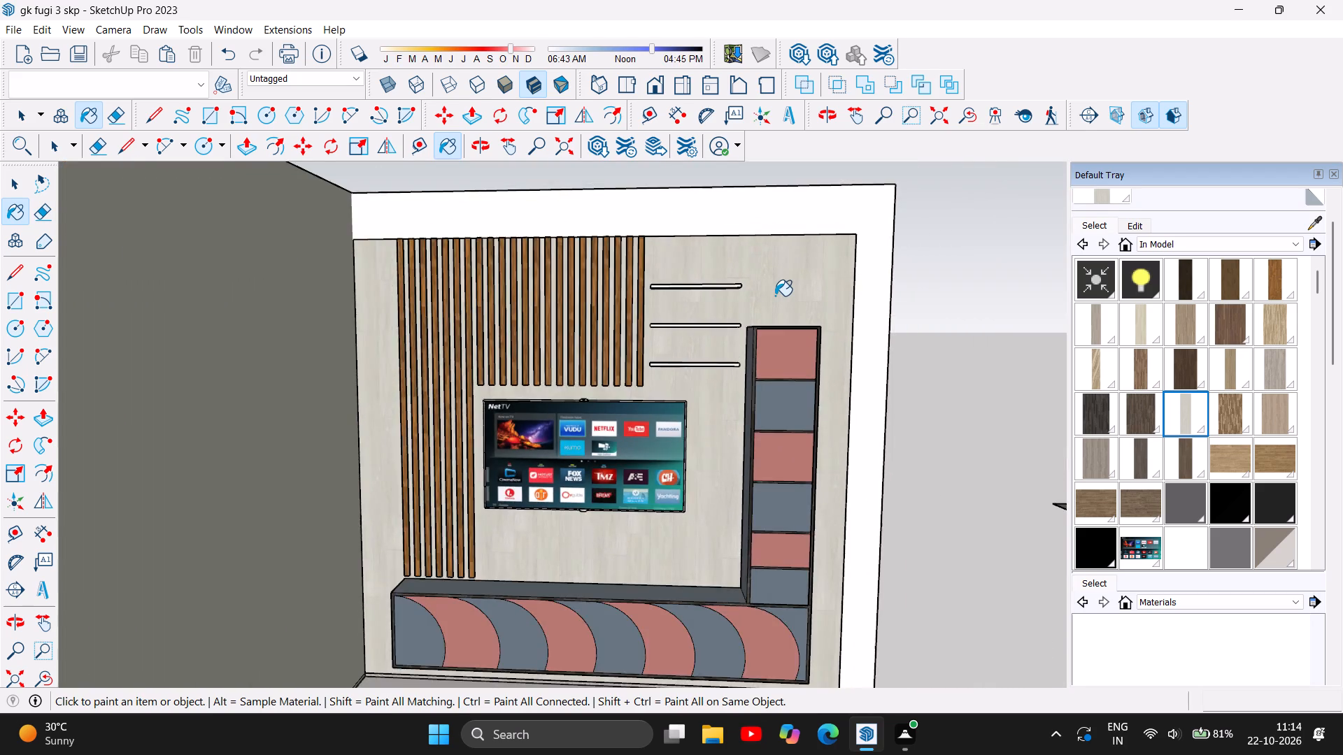
Examine the TV wall's finishes from the front, comparing the slats, floating shelves, back panel and two-tone cabinets up close and overall.
scroll(775, 296, "down", 3)
scroll(748, 617, "up", 7)
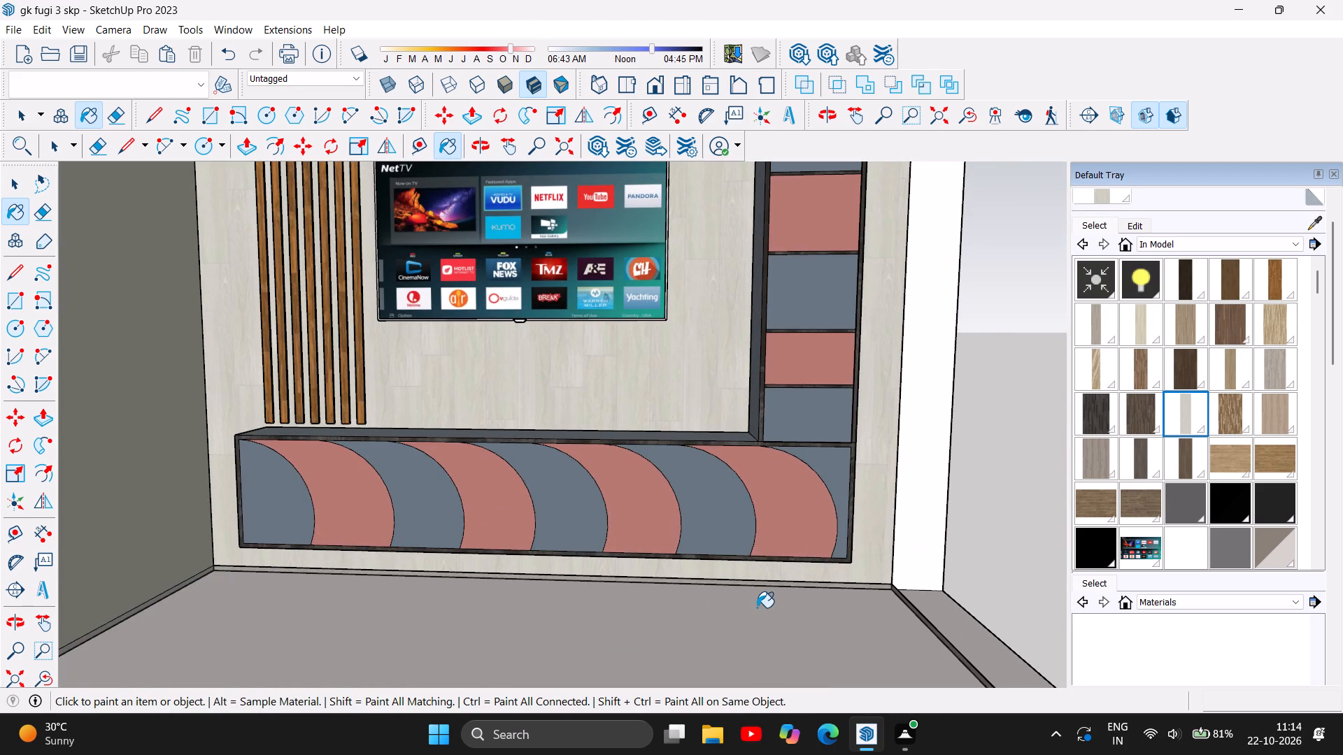
scroll(757, 607, "down", 8)
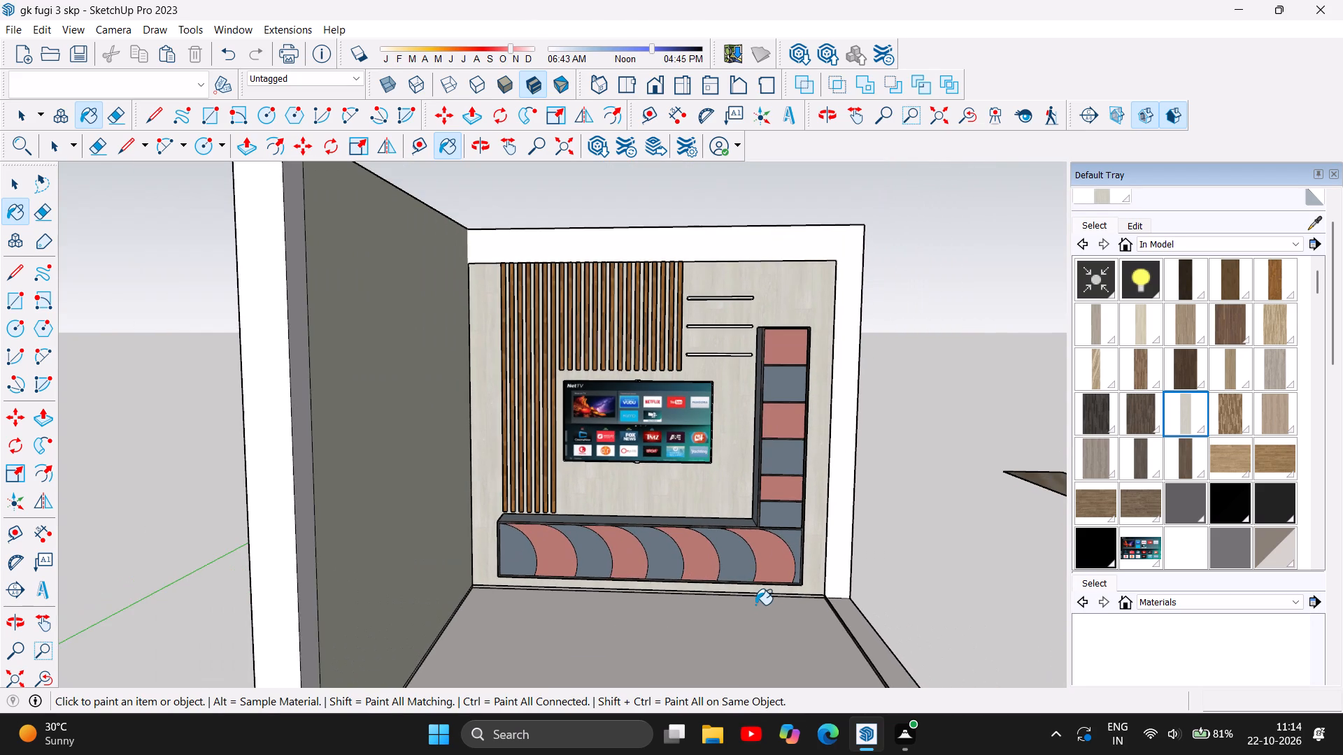
scroll(511, 326, "up", 5)
scroll(890, 307, "up", 3)
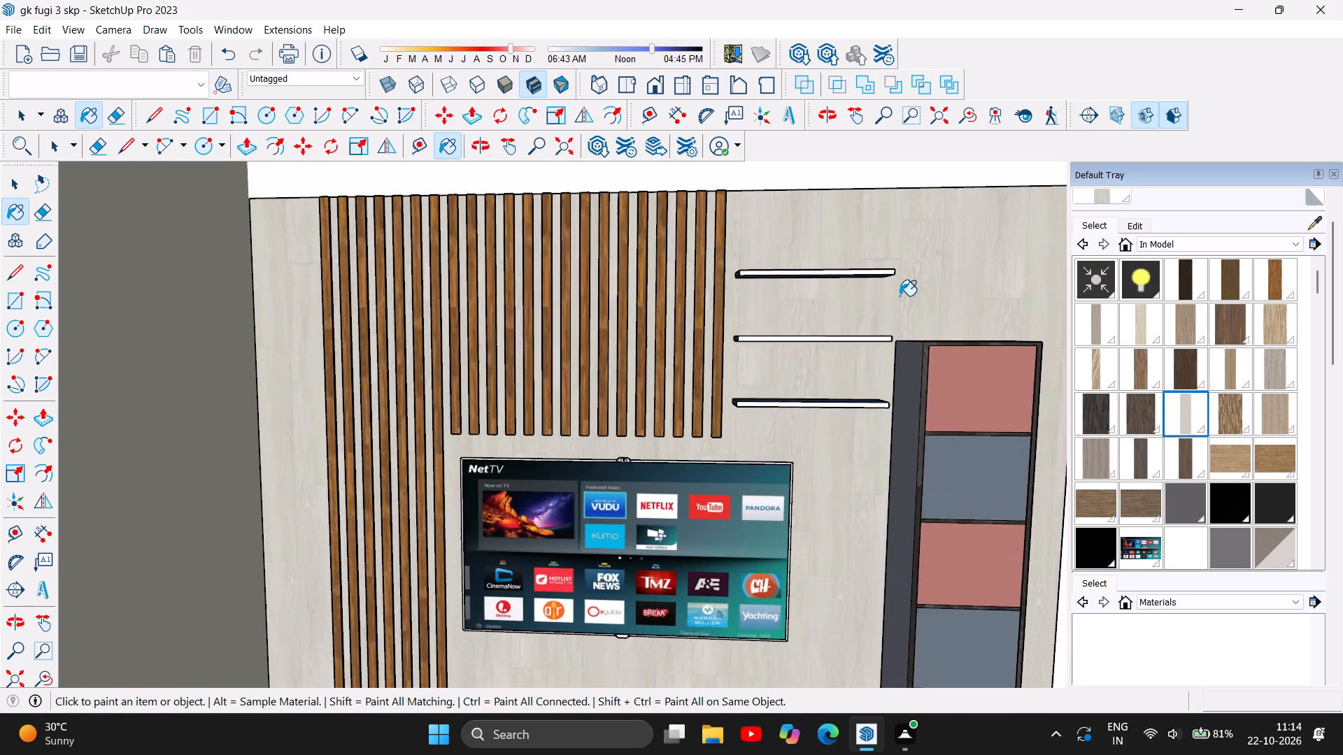
scroll(900, 296, "up", 2)
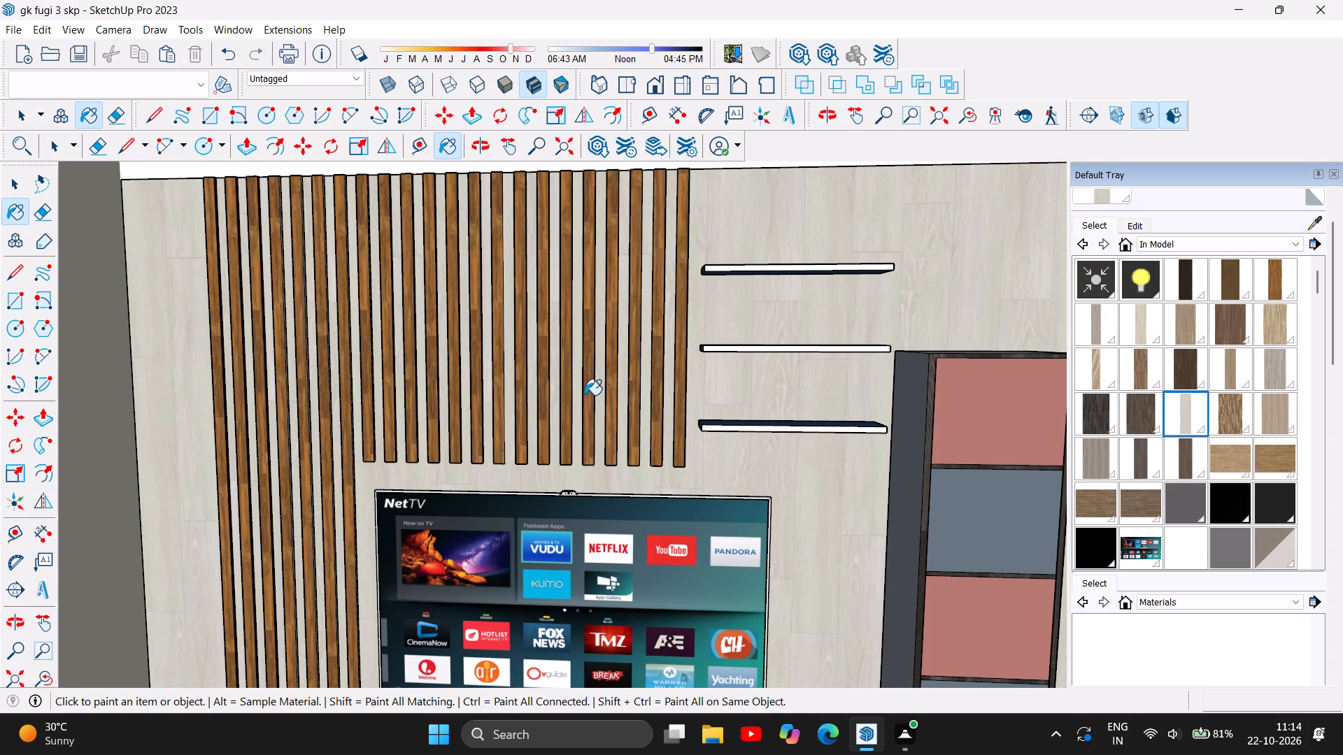
scroll(585, 396, "down", 11)
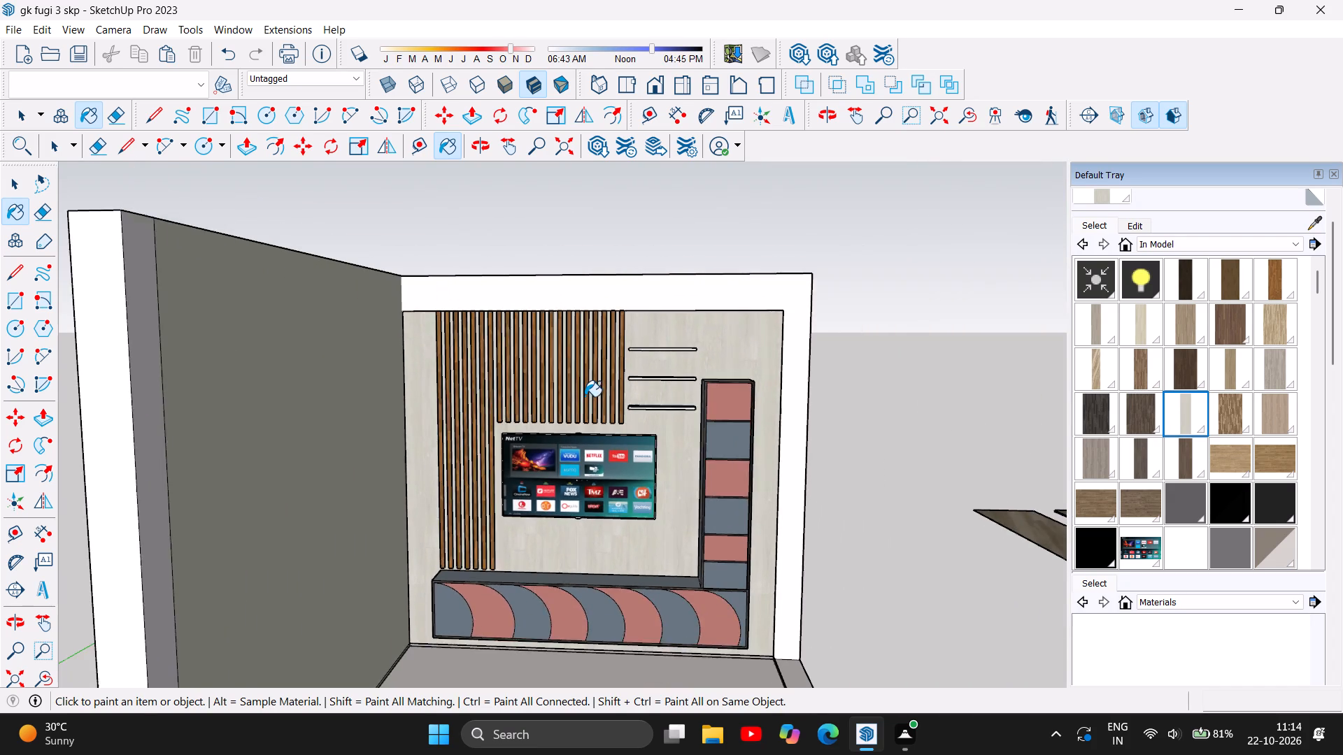
scroll(600, 438, "down", 3)
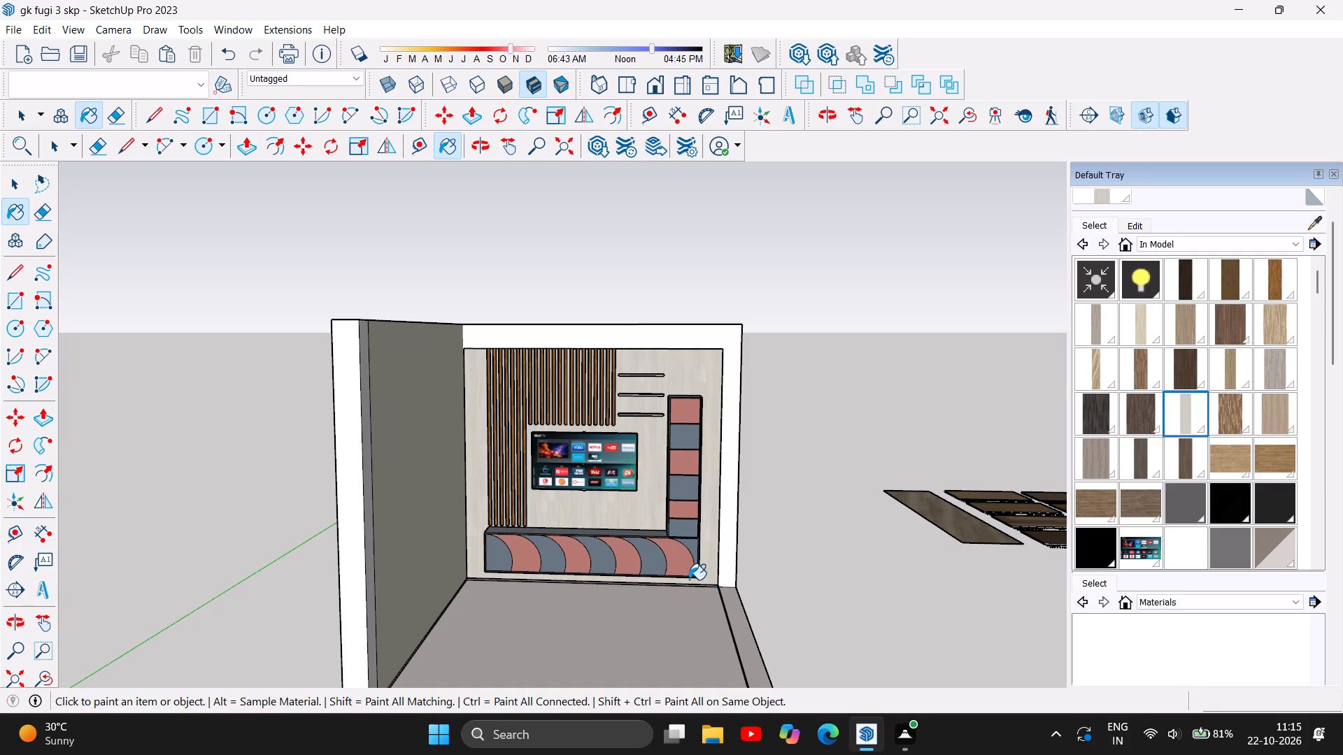
scroll(689, 580, "up", 3)
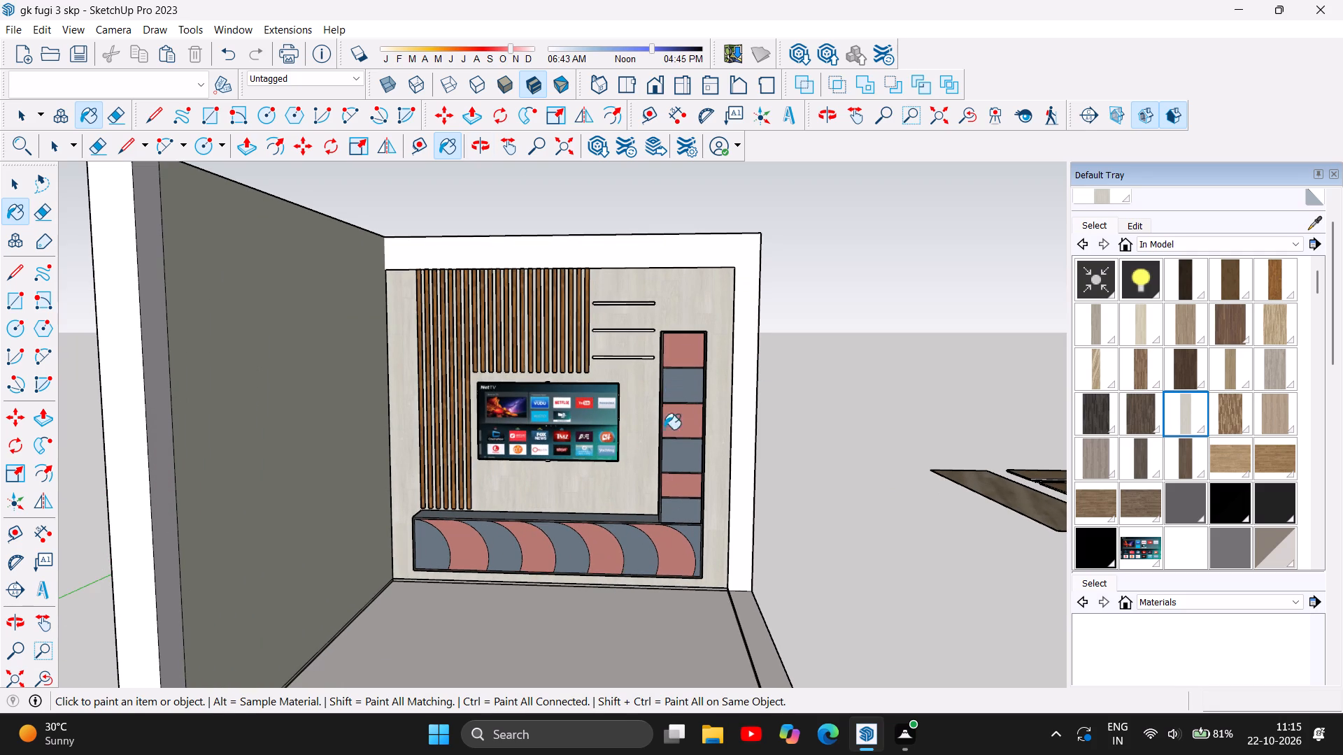
scroll(571, 511, "up", 3)
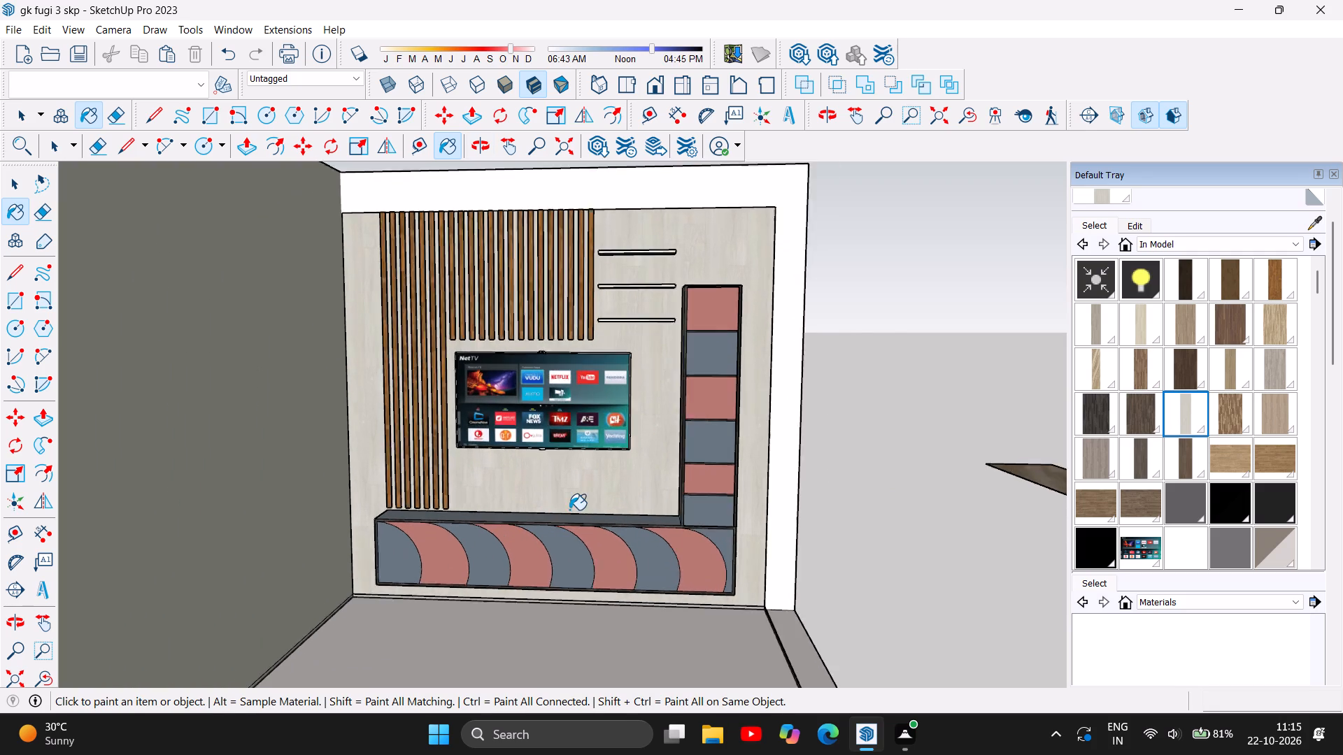
scroll(569, 510, "up", 9)
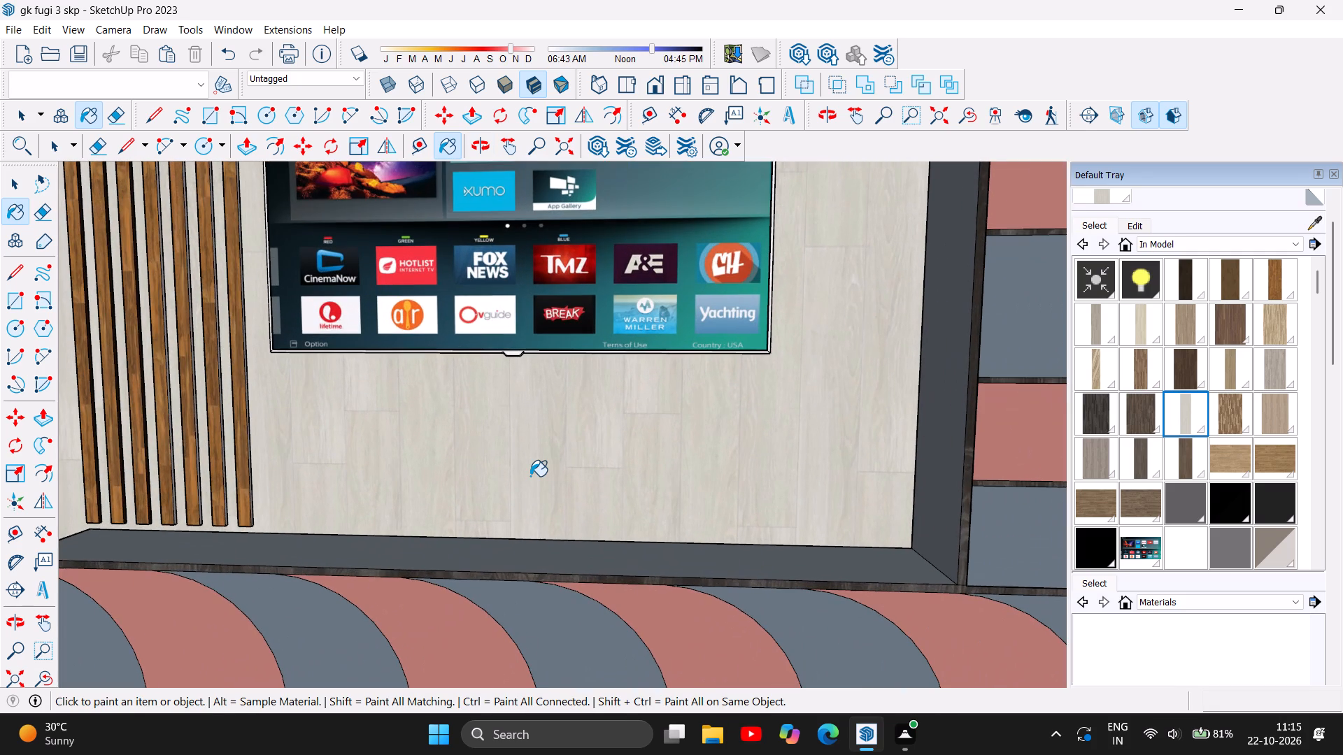
scroll(530, 476, "down", 5)
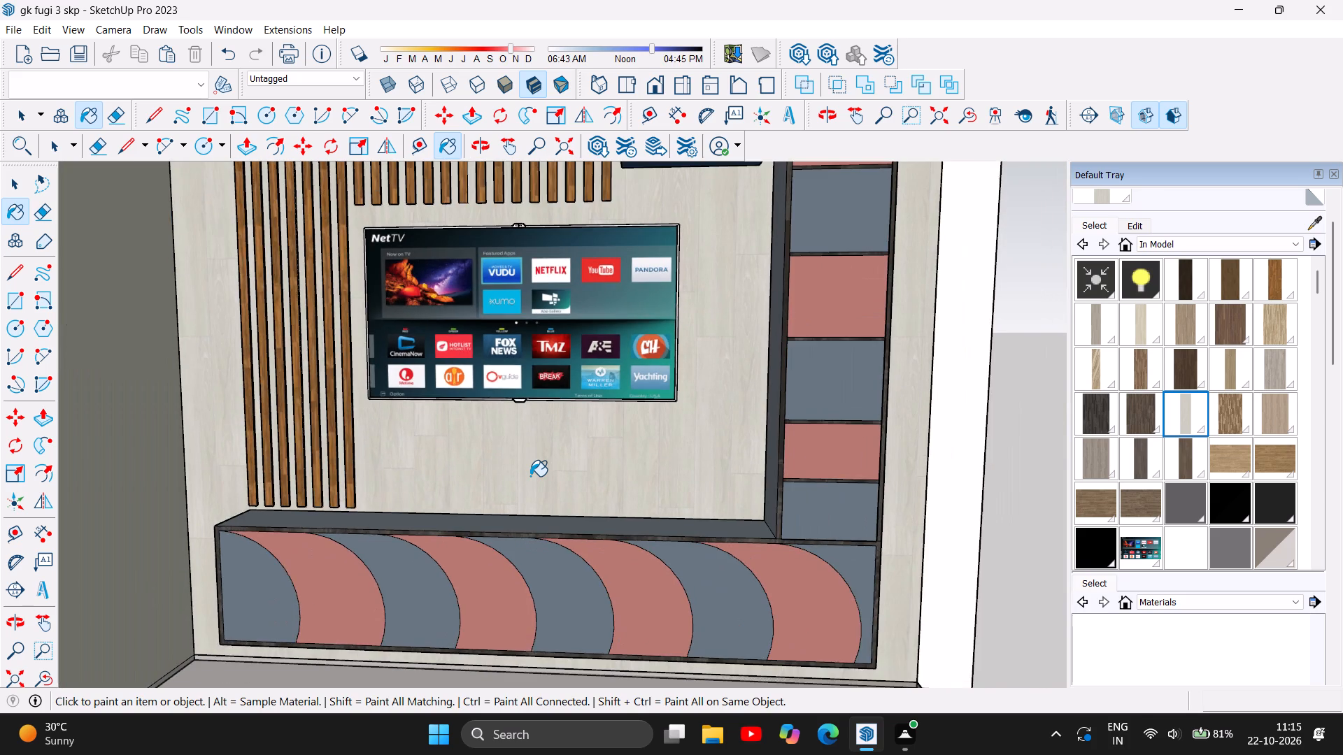
scroll(530, 476, "down", 9)
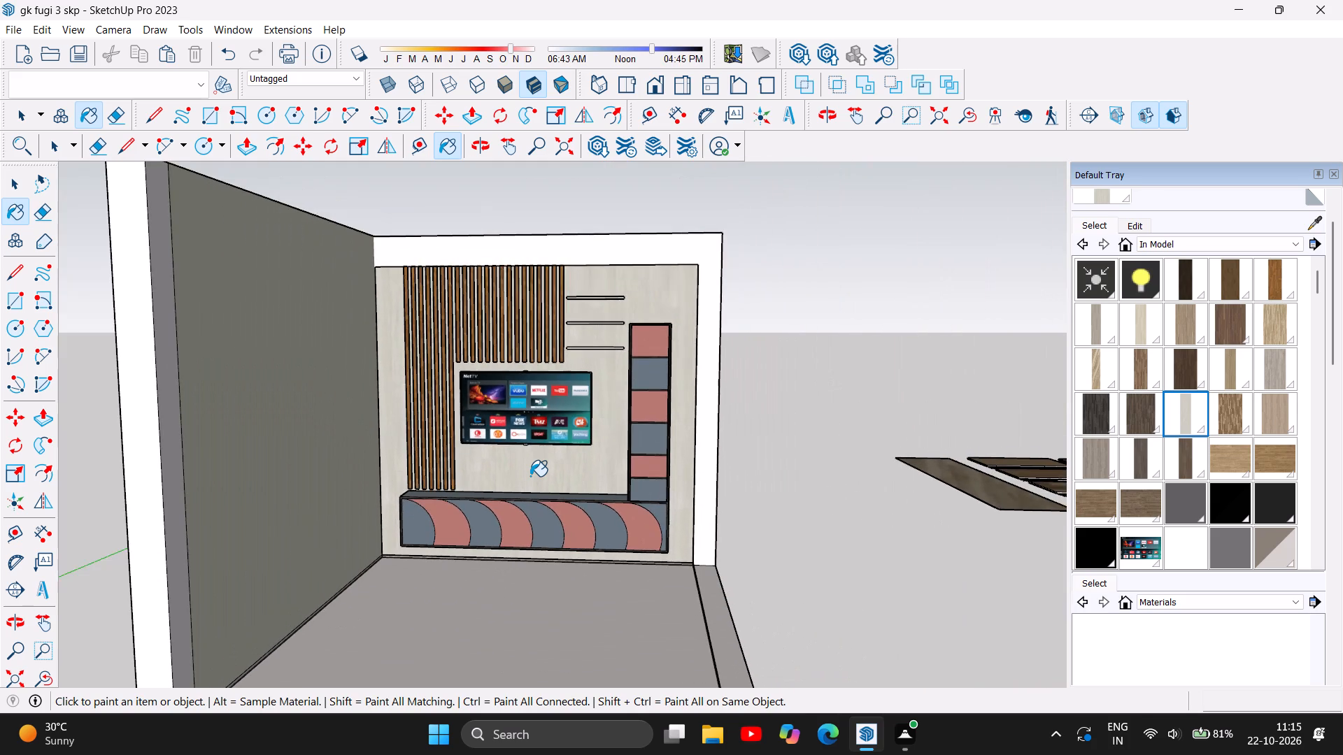
scroll(532, 548, "up", 5)
scroll(736, 415, "up", 2)
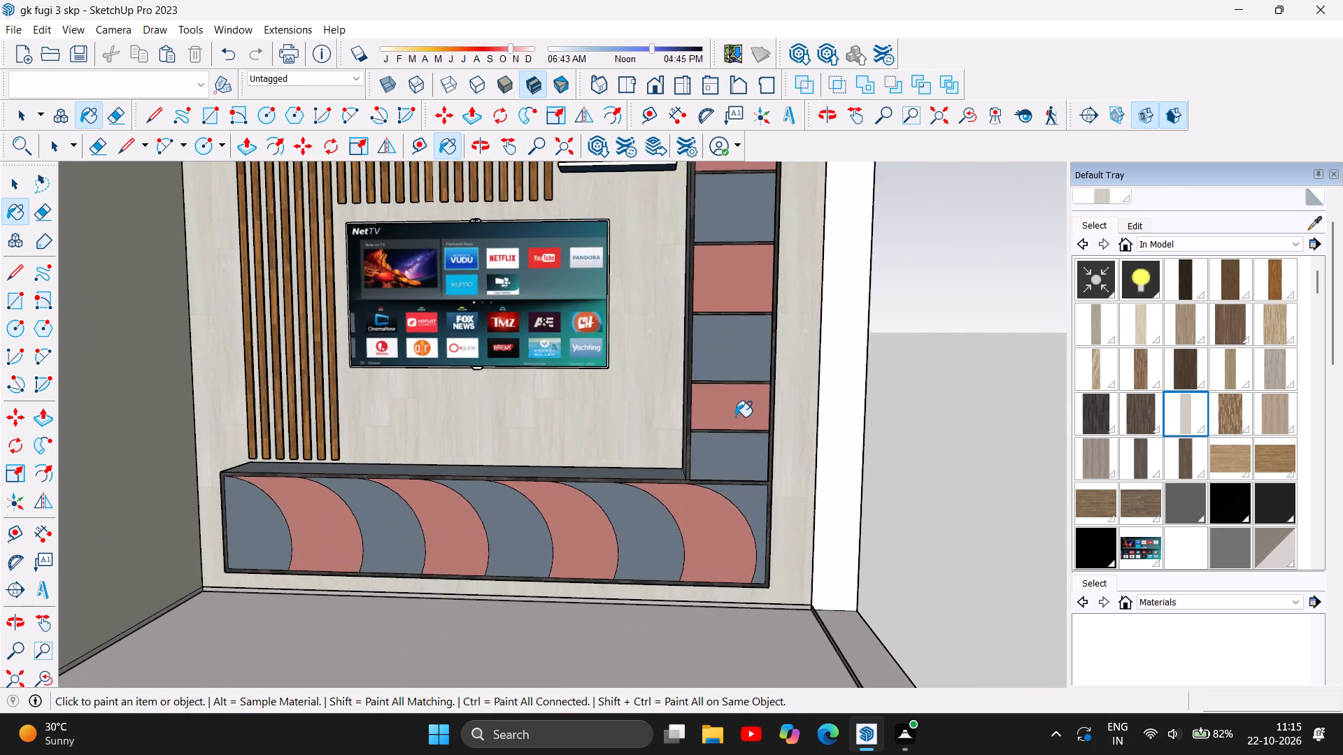
scroll(735, 417, "up", 1)
scroll(725, 436, "down", 10)
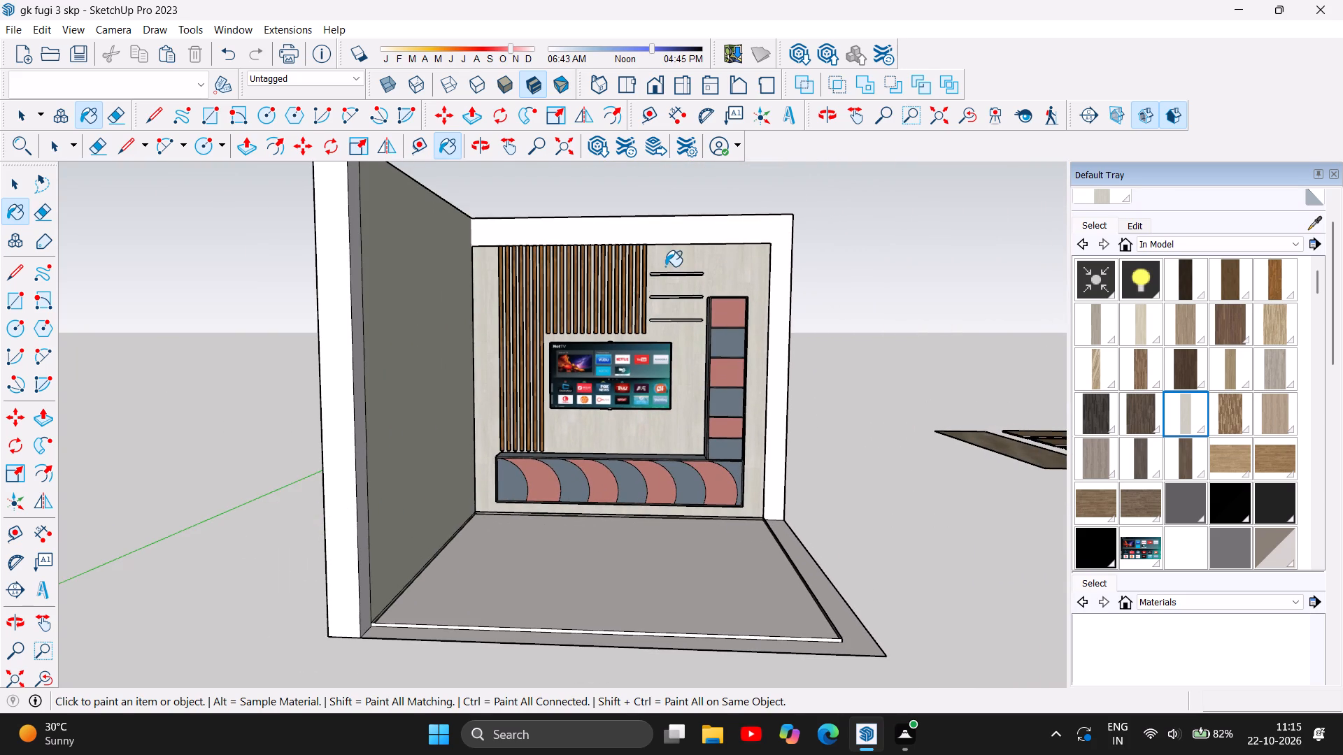
scroll(692, 280, "up", 4)
scroll(561, 443, "up", 3)
scroll(560, 443, "down", 2)
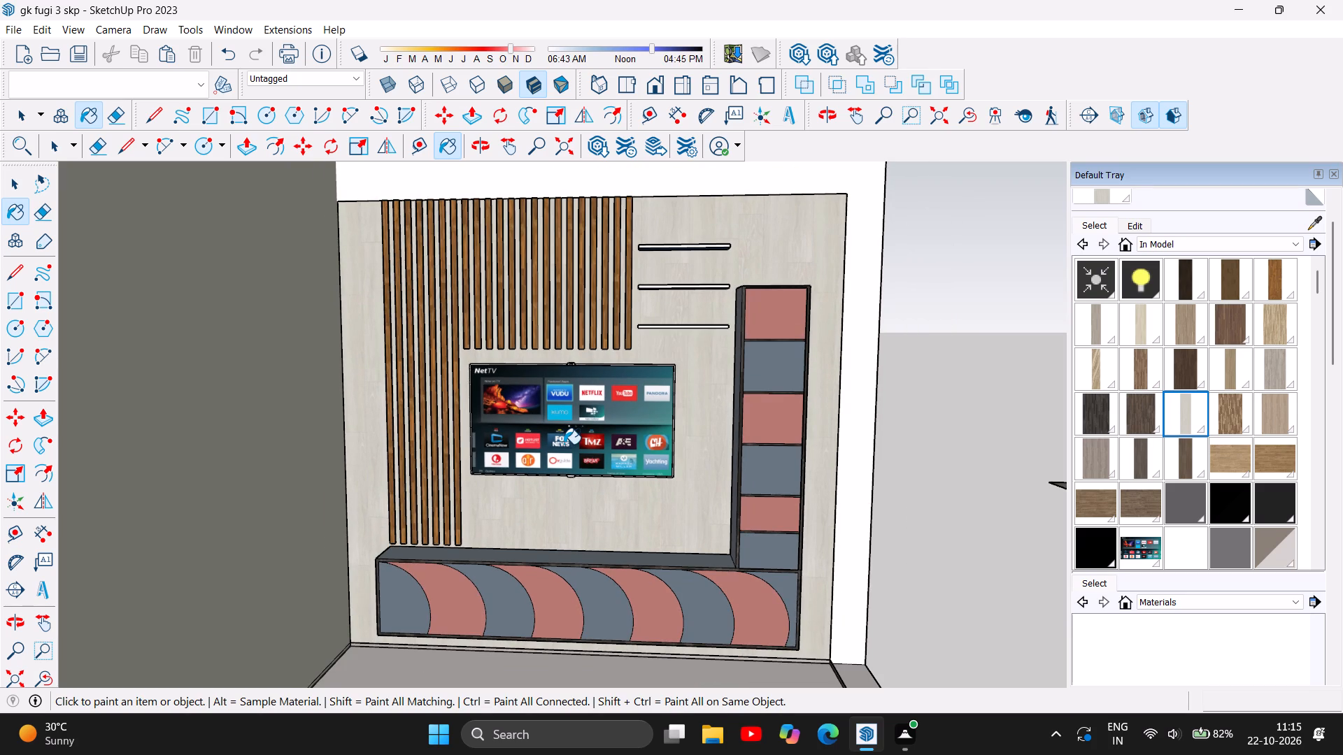
scroll(746, 259, "up", 4)
scroll(657, 326, "up", 6)
scroll(601, 403, "up", 3)
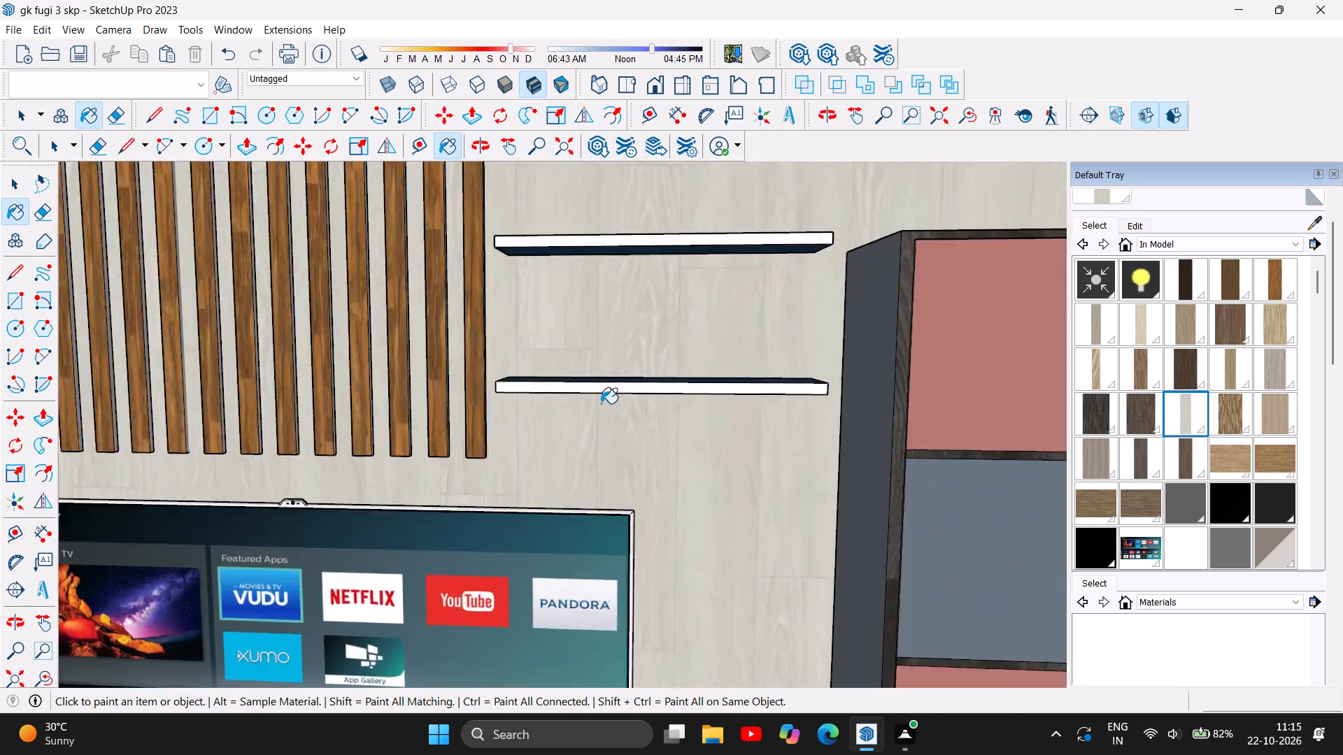
scroll(601, 403, "up", 4)
scroll(601, 403, "down", 11)
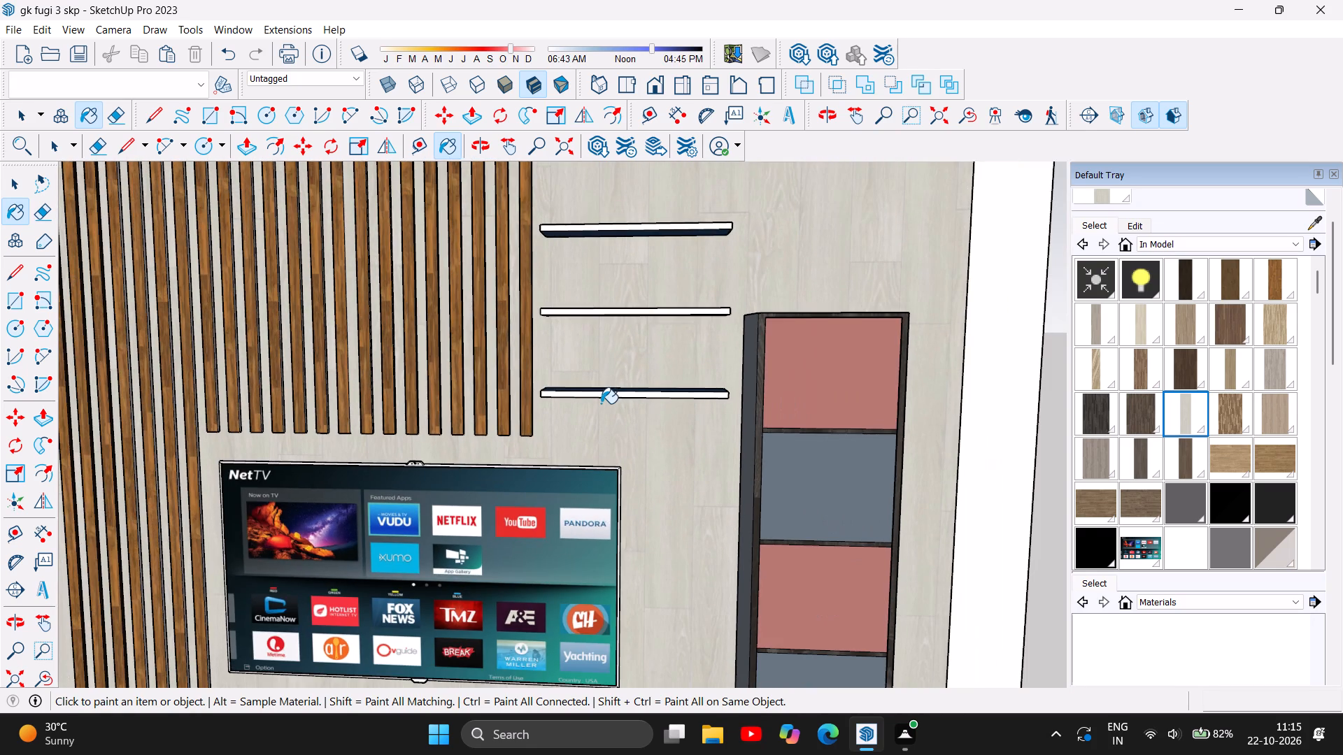
scroll(622, 542, "down", 13)
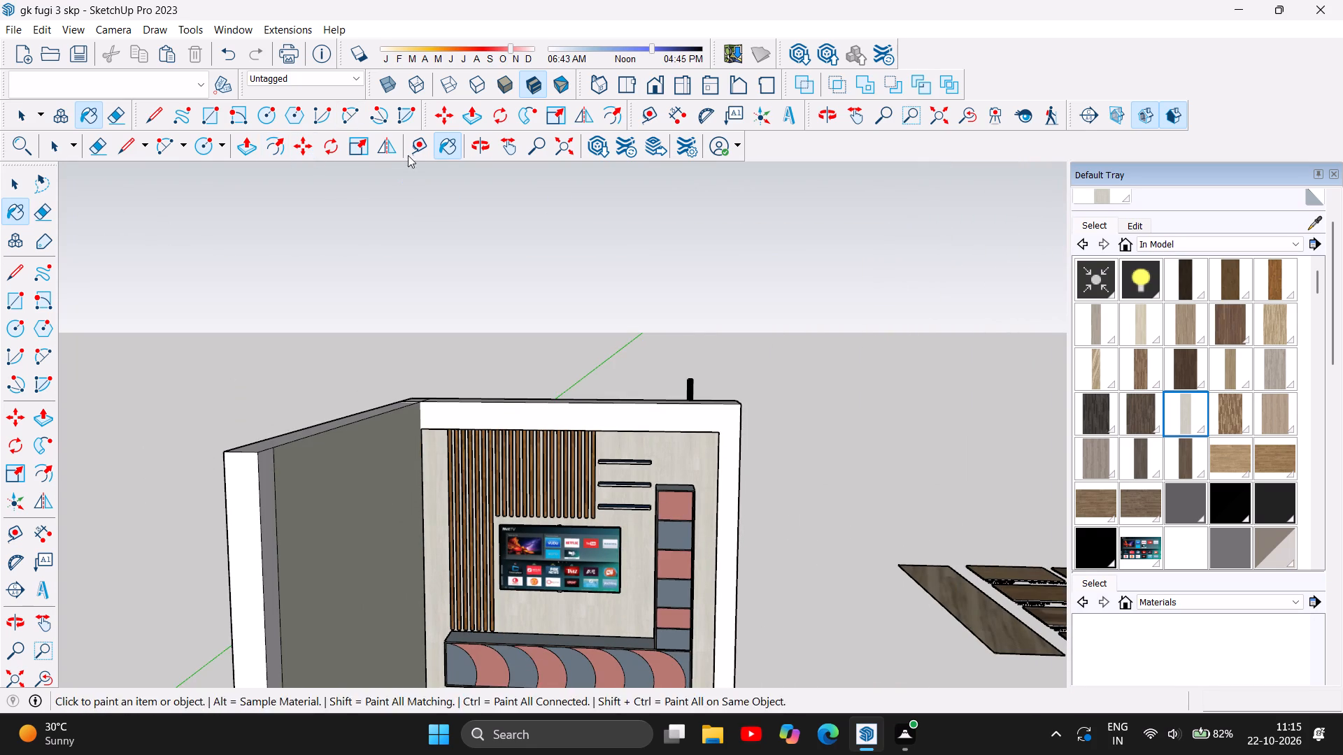
Examine the TV wall from above and from an angle, checking the sides of the slats, the floating shelves and the tall cabinet.
left_click(490, 142)
left_click_drag(759, 359, 717, 369)
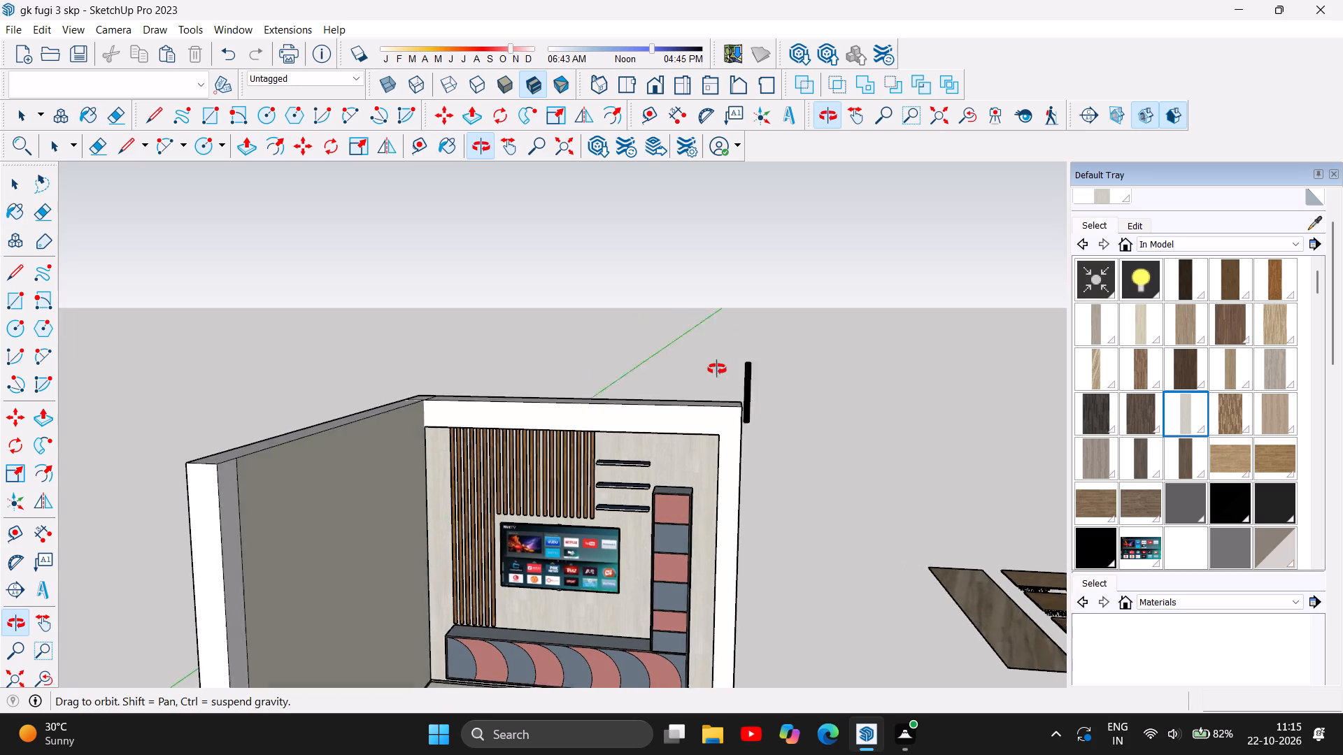
left_click_drag(717, 369, 385, 554)
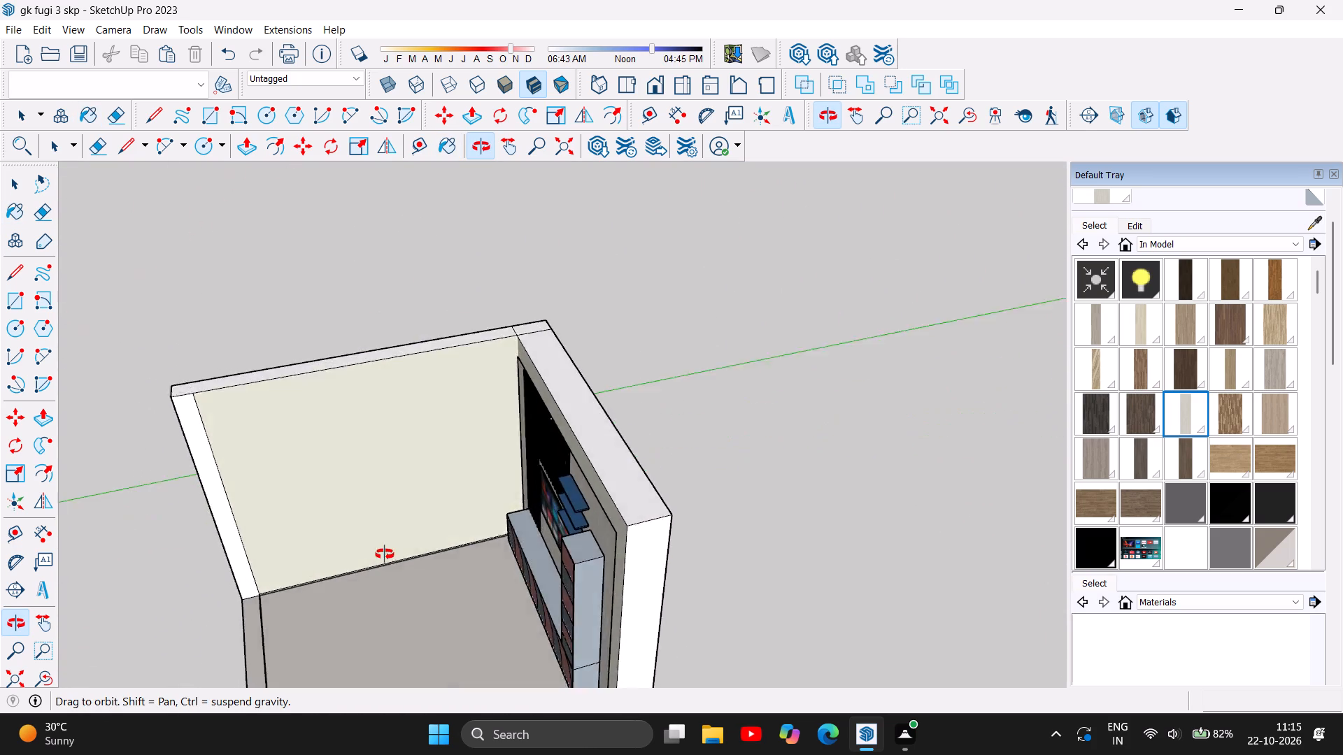
left_click_drag(385, 554, 830, 622)
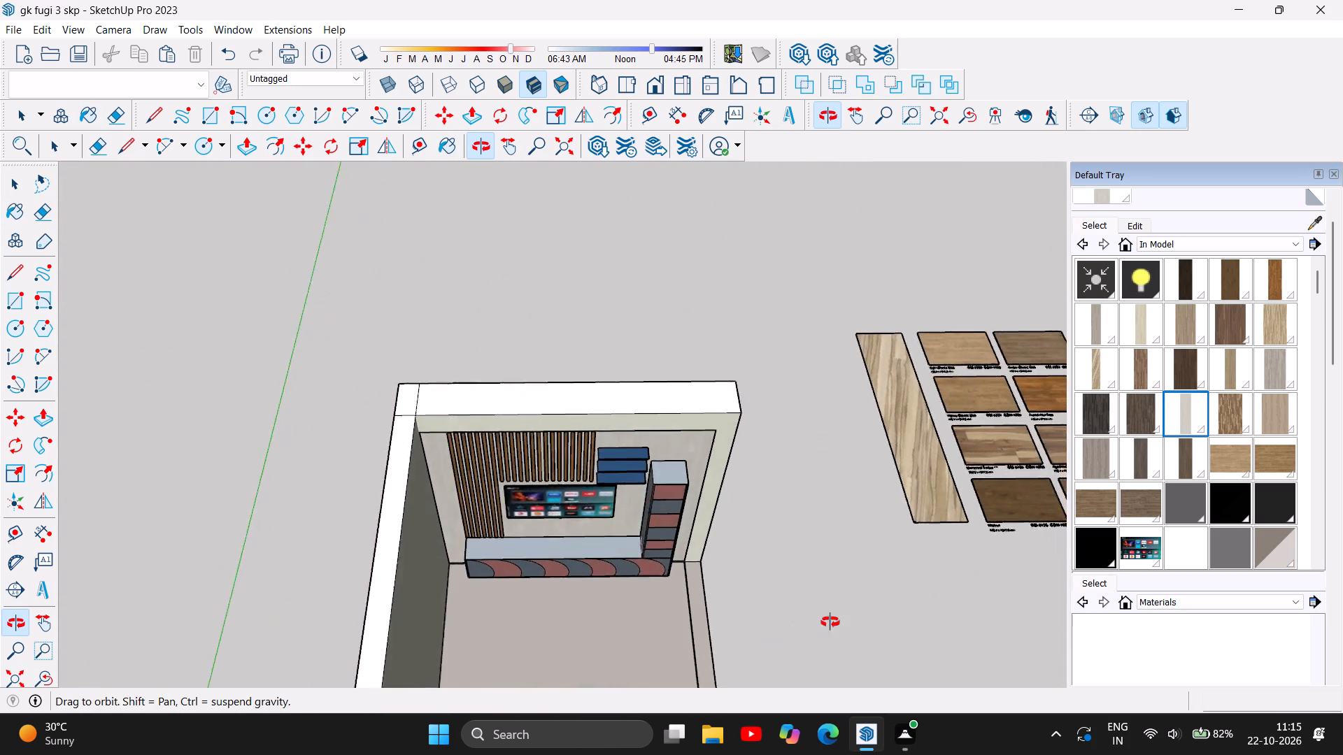
left_click_drag(830, 622, 594, 371)
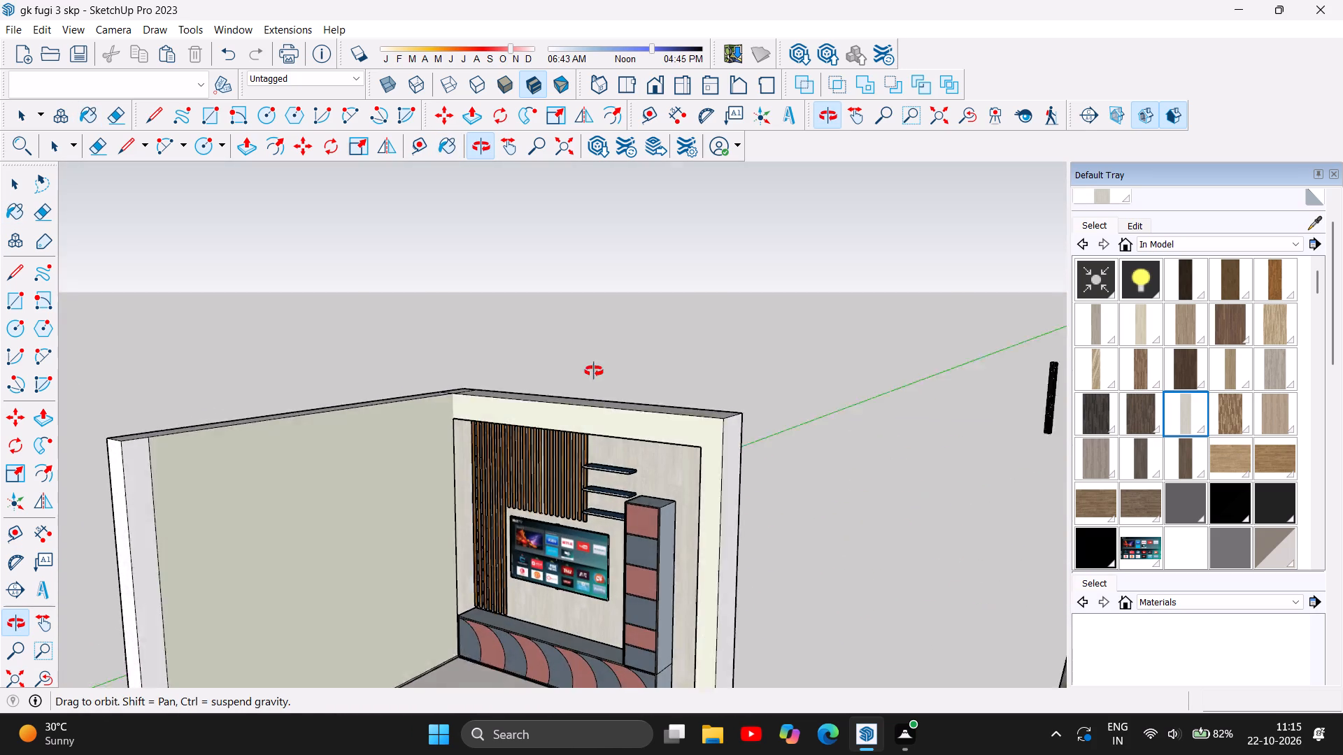
left_click_drag(594, 371, 612, 357)
scroll(435, 371, "down", 5)
scroll(500, 499, "up", 6)
scroll(544, 357, "up", 2)
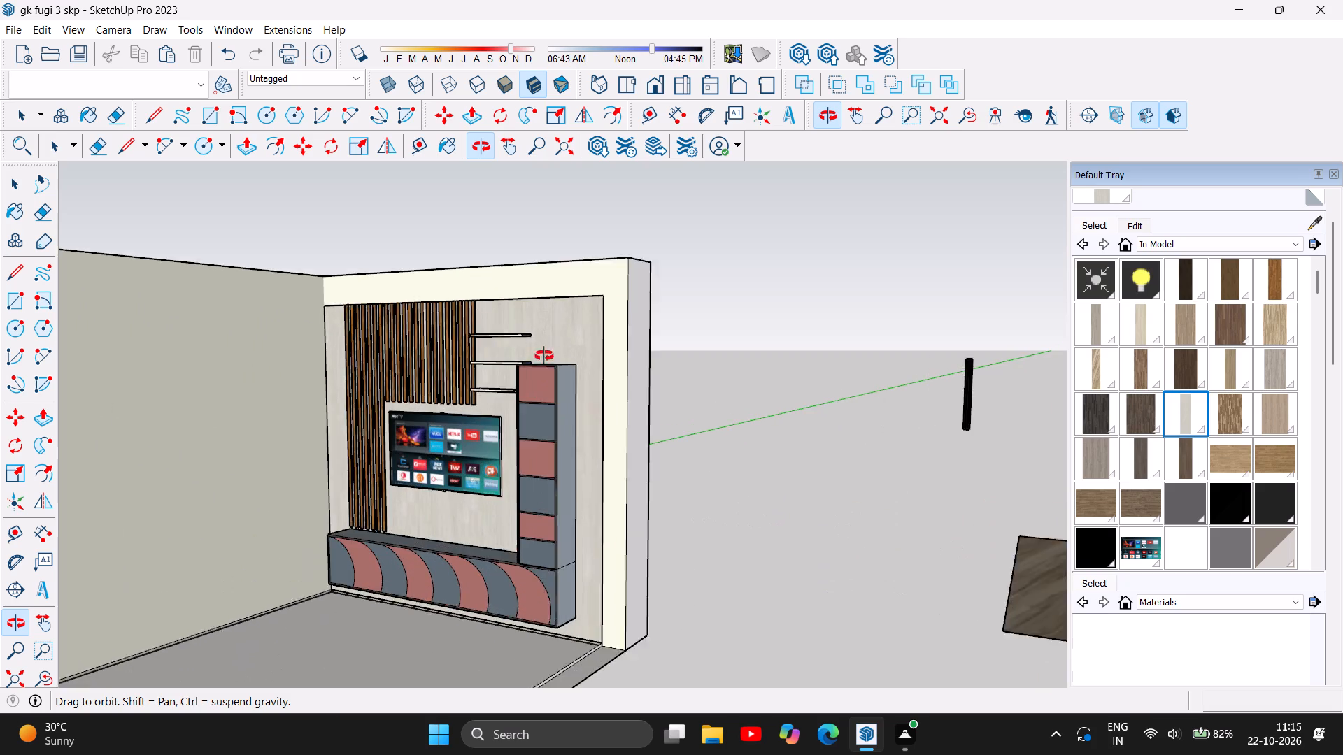
scroll(544, 356, "up", 2)
scroll(418, 436, "up", 5)
scroll(499, 396, "down", 3)
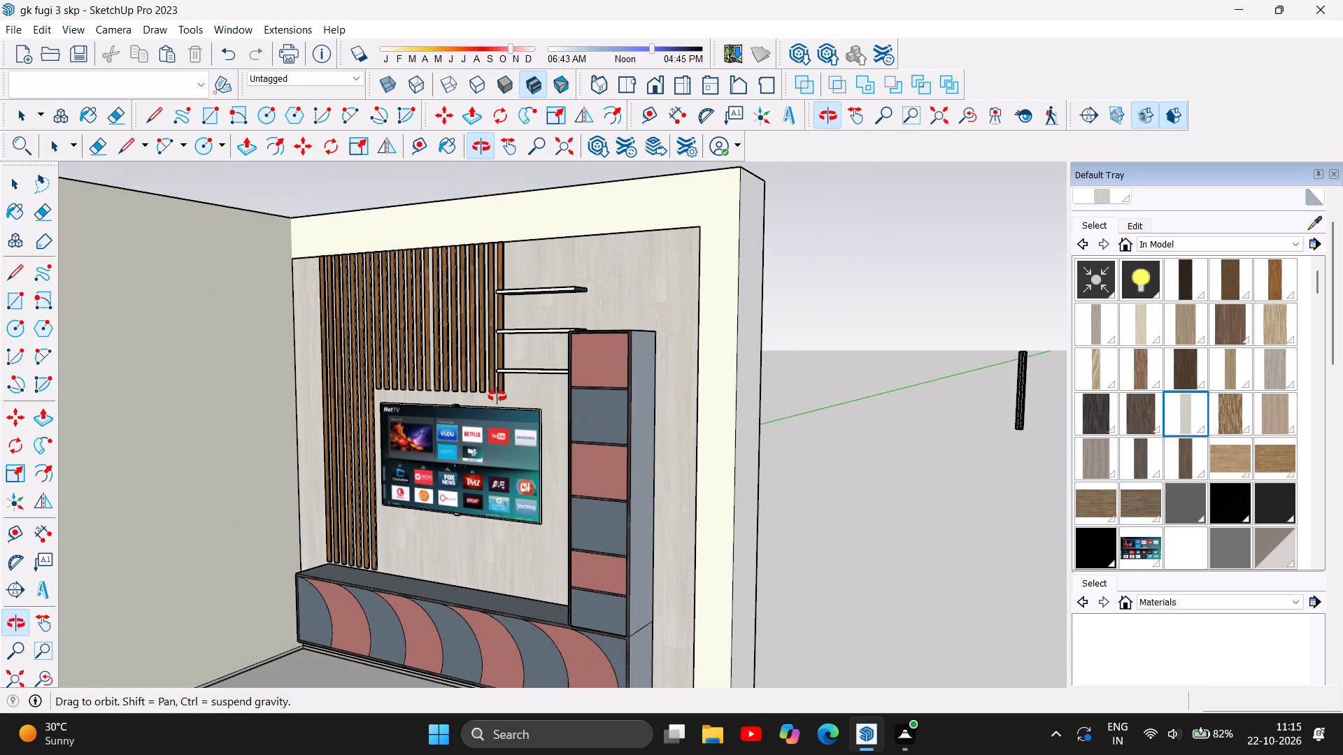
scroll(433, 331, "up", 13)
scroll(459, 448, "up", 7)
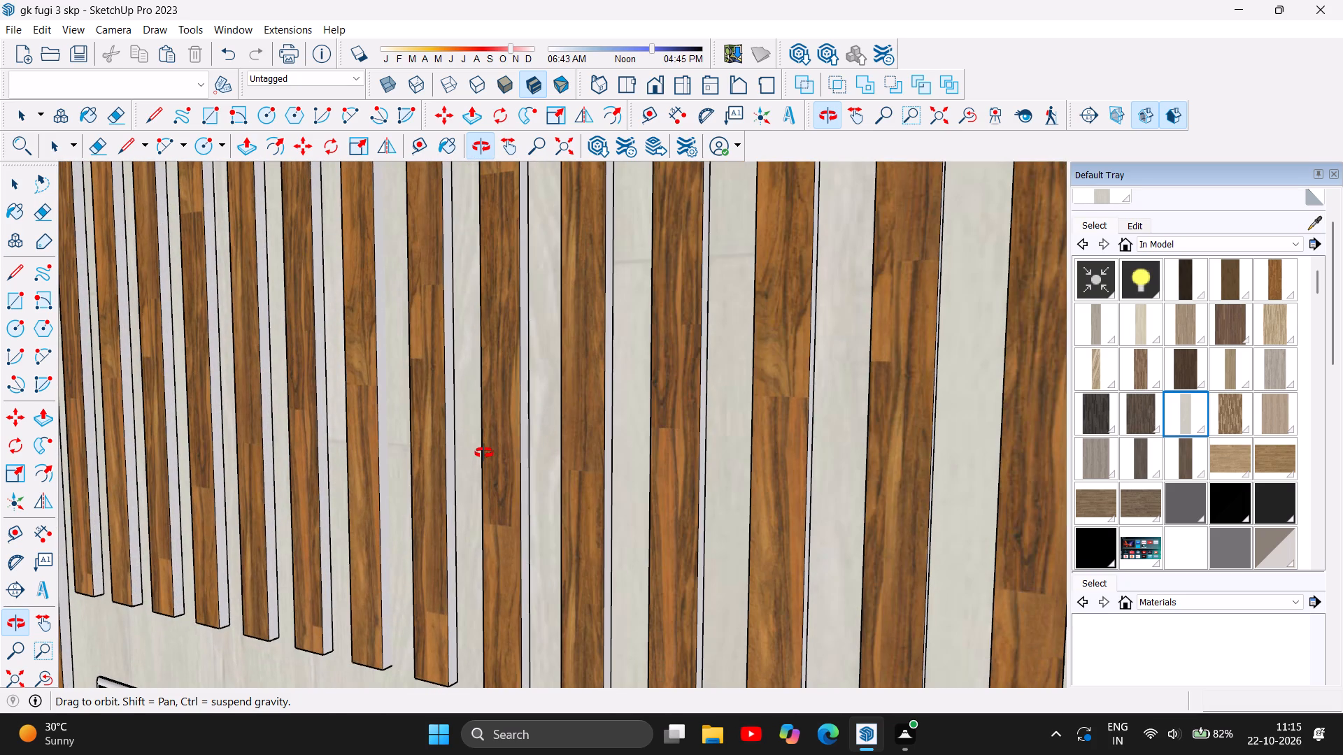
scroll(483, 454, "down", 11)
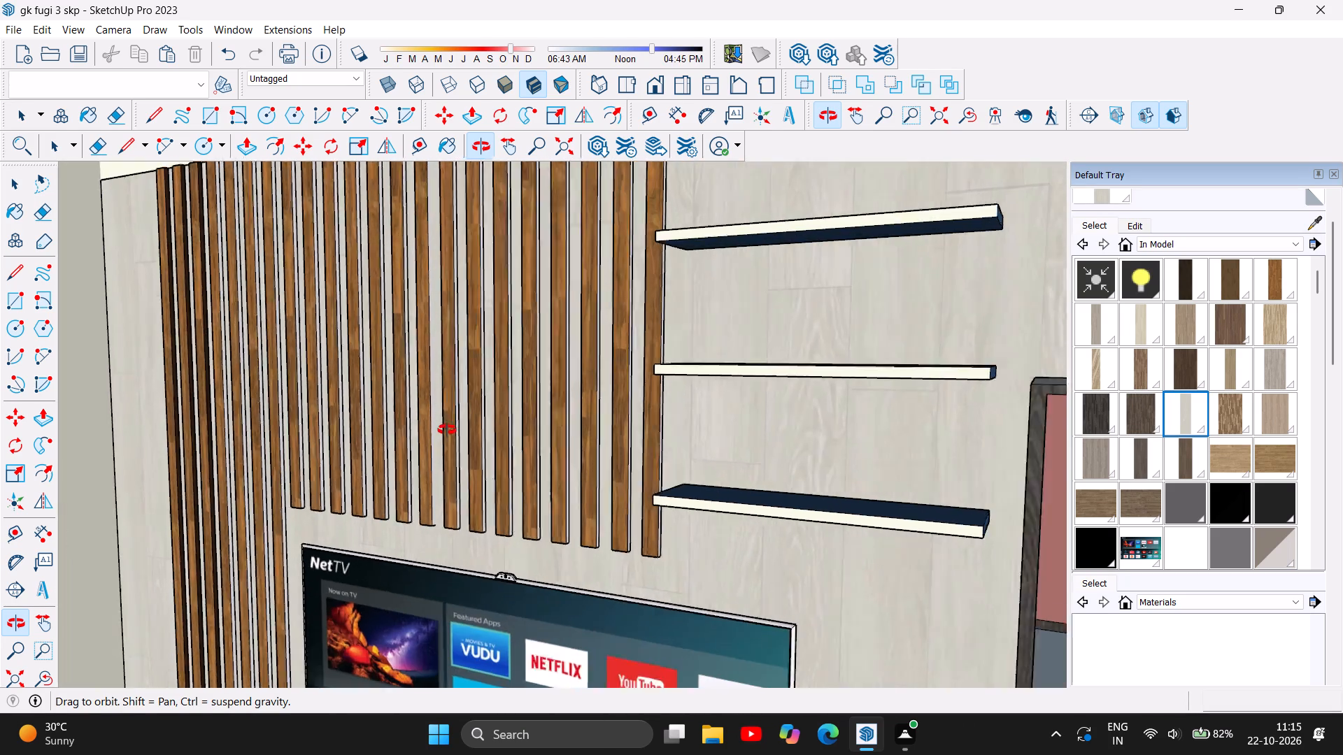
scroll(447, 430, "down", 1)
scroll(448, 555, "up", 7)
scroll(427, 487, "up", 10)
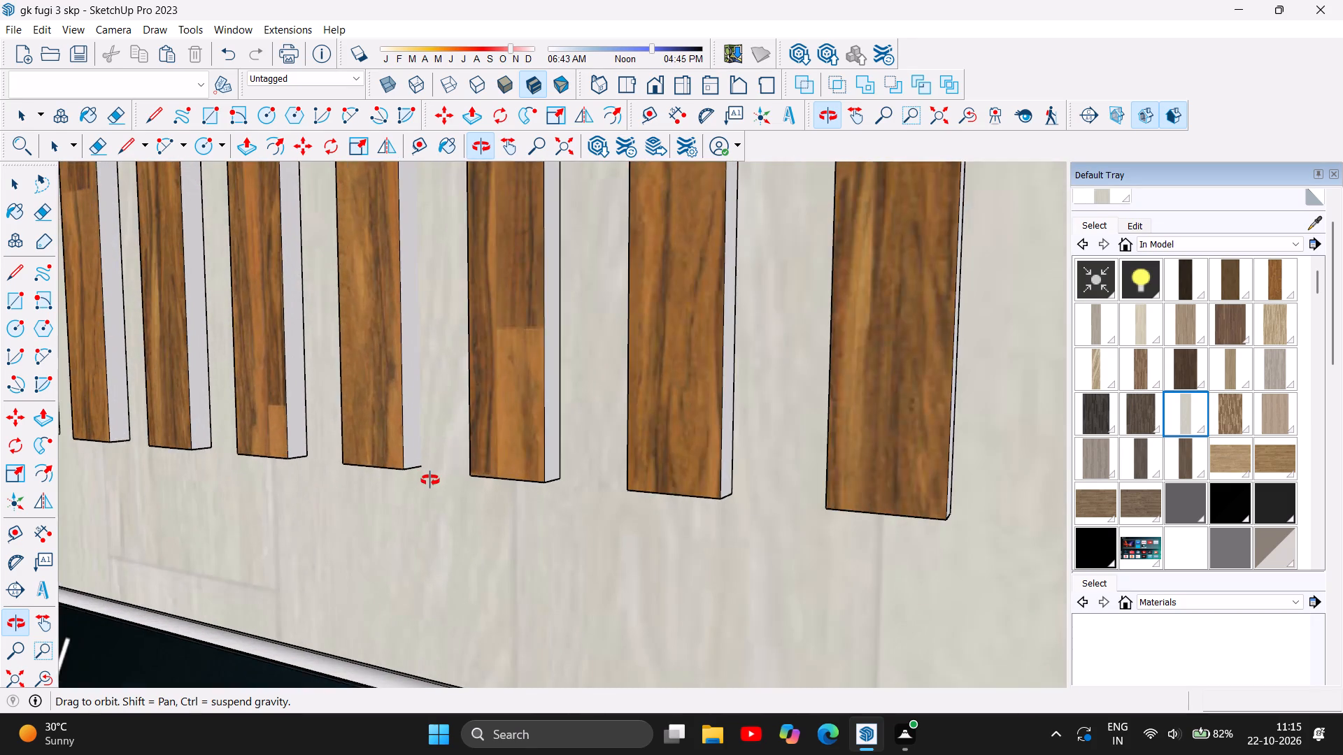
scroll(430, 480, "down", 18)
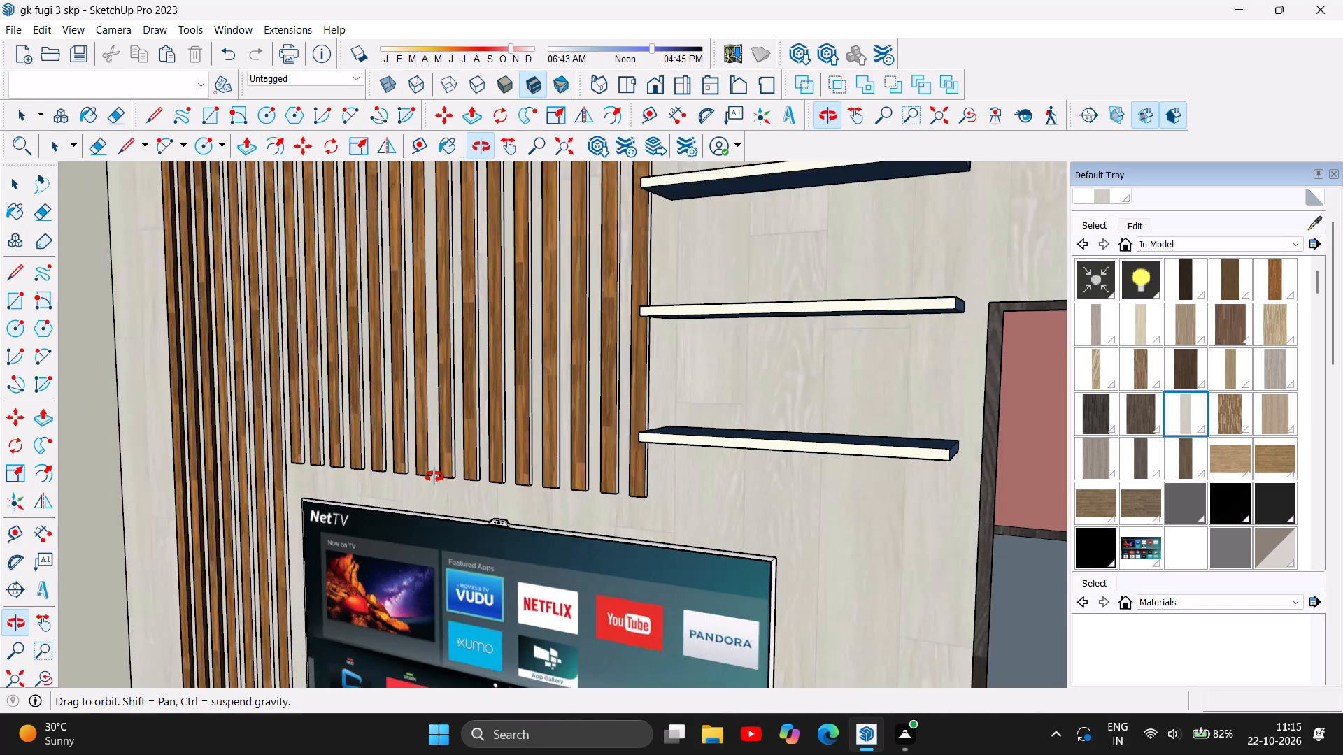
scroll(434, 477, "down", 13)
left_click(479, 596)
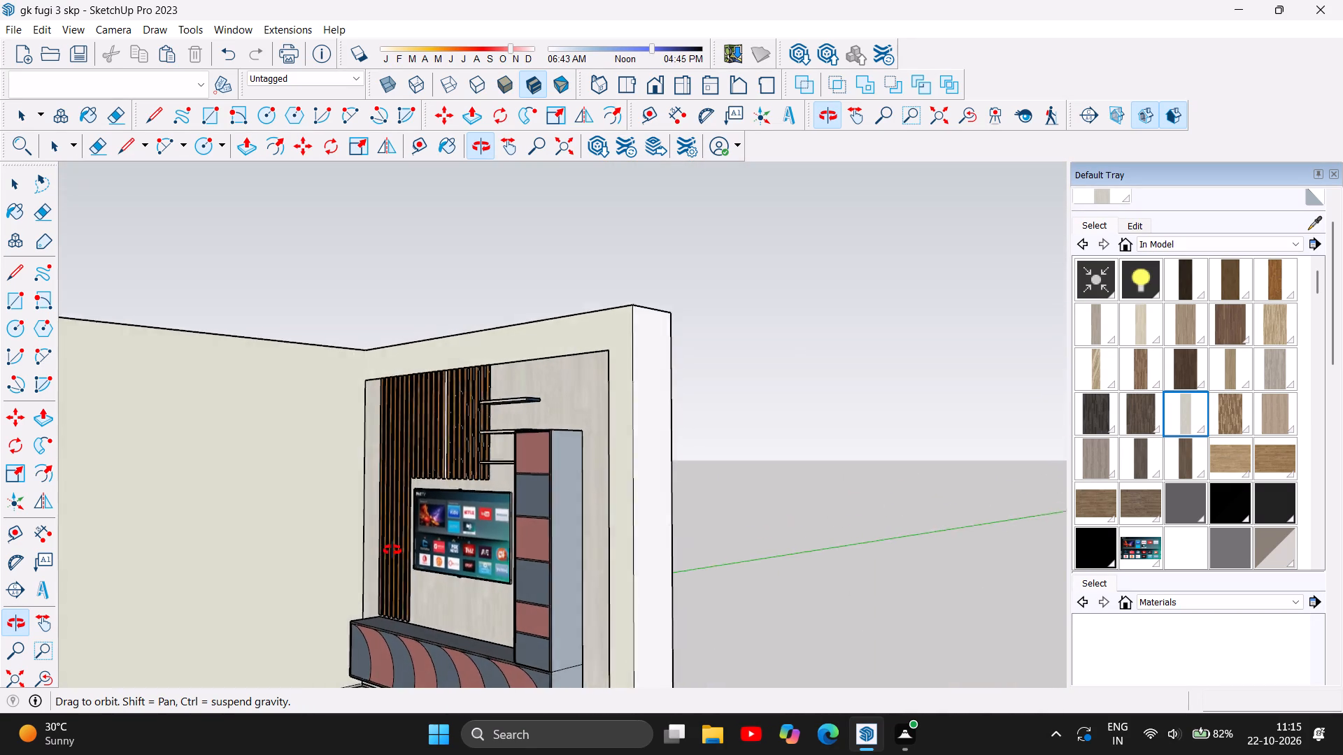
scroll(484, 422, "down", 5)
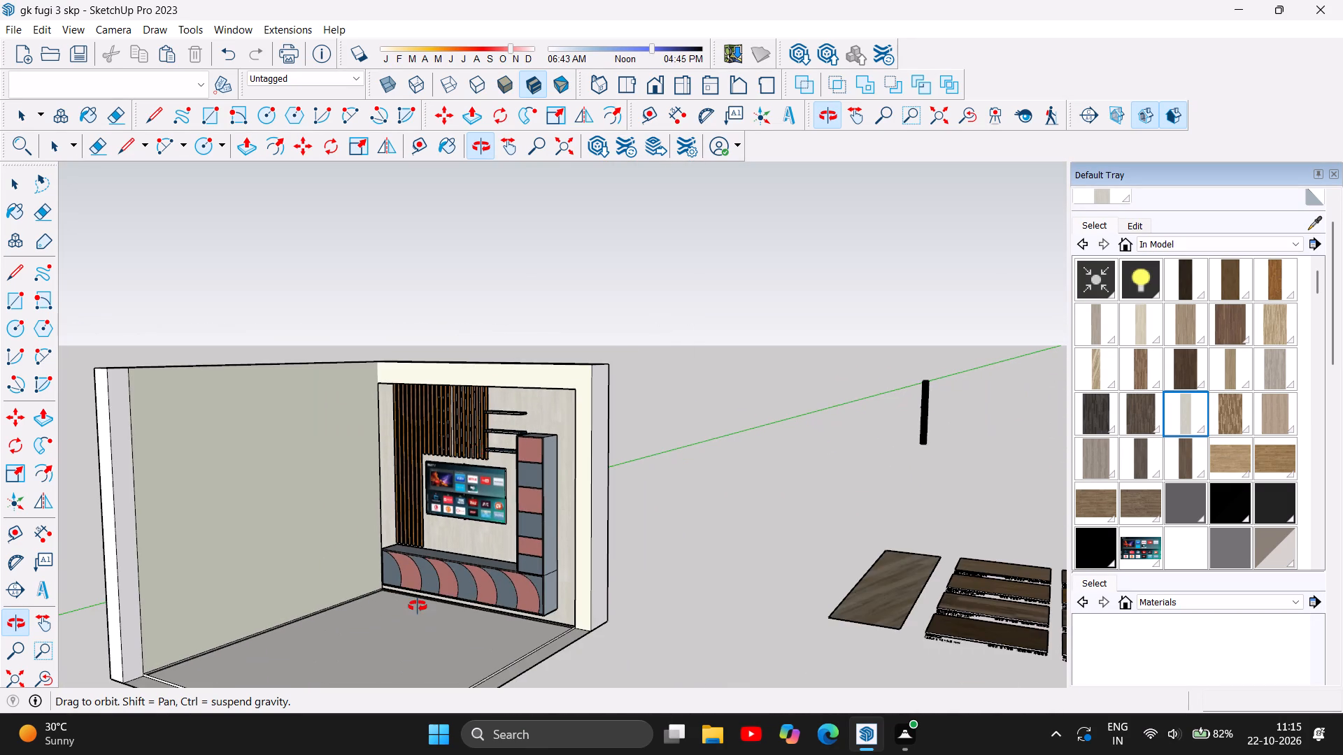
Paint all the curved front panels of the low TV cabinet with the dark brown wood material from the model's materials.
left_click_drag(418, 606, 564, 636)
scroll(388, 616, "up", 6)
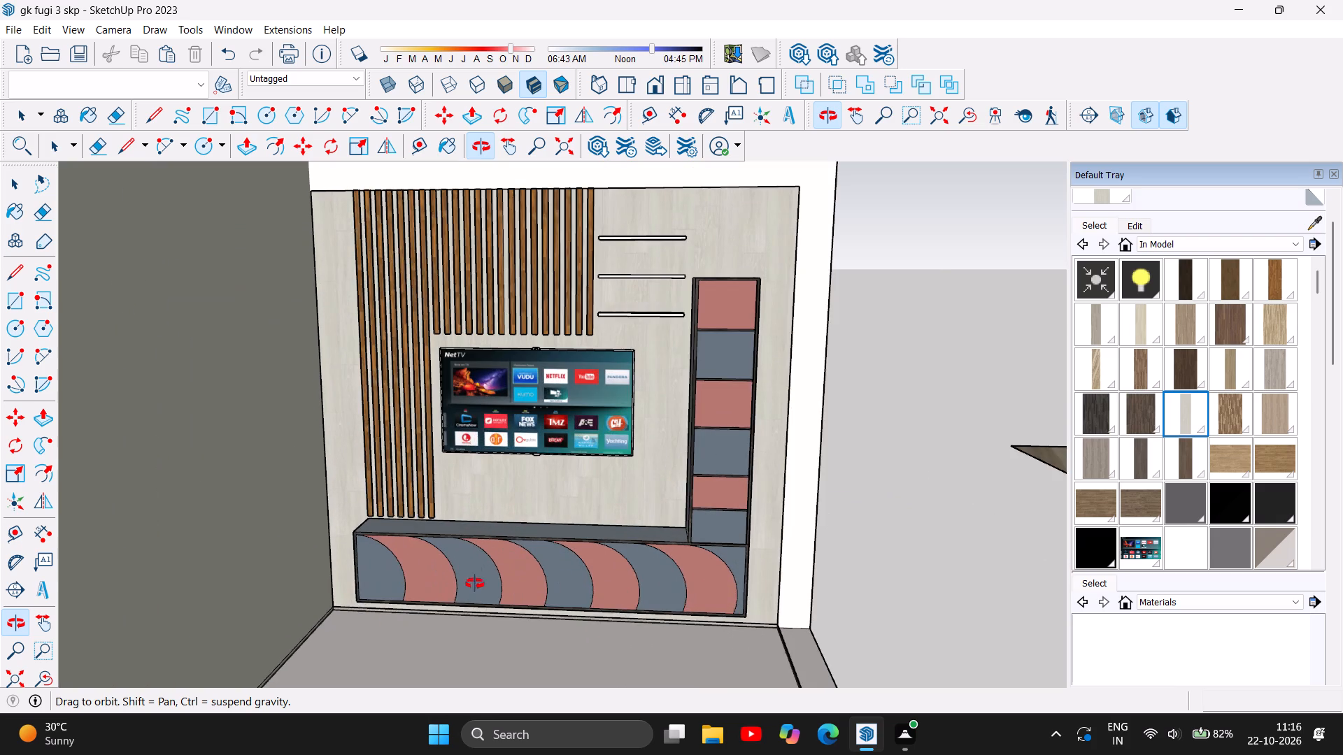
scroll(525, 576, "up", 3)
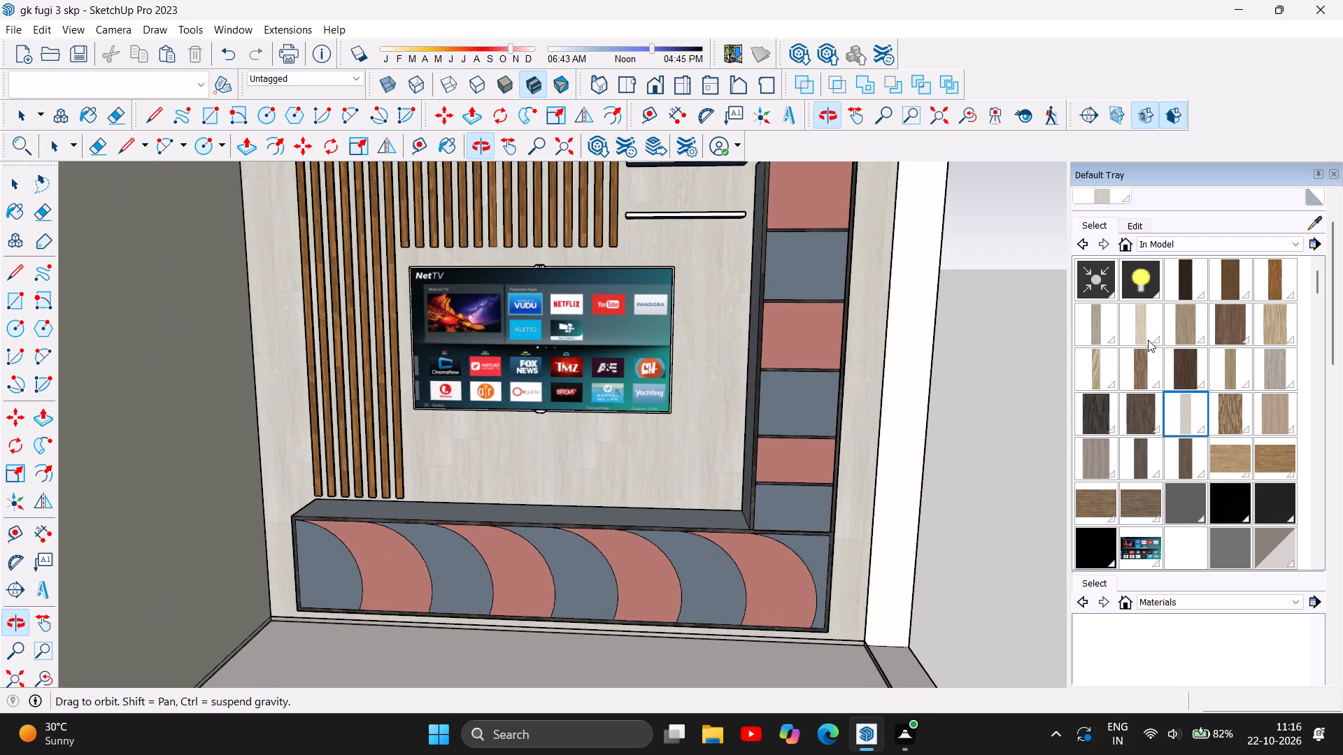
left_click(1193, 468)
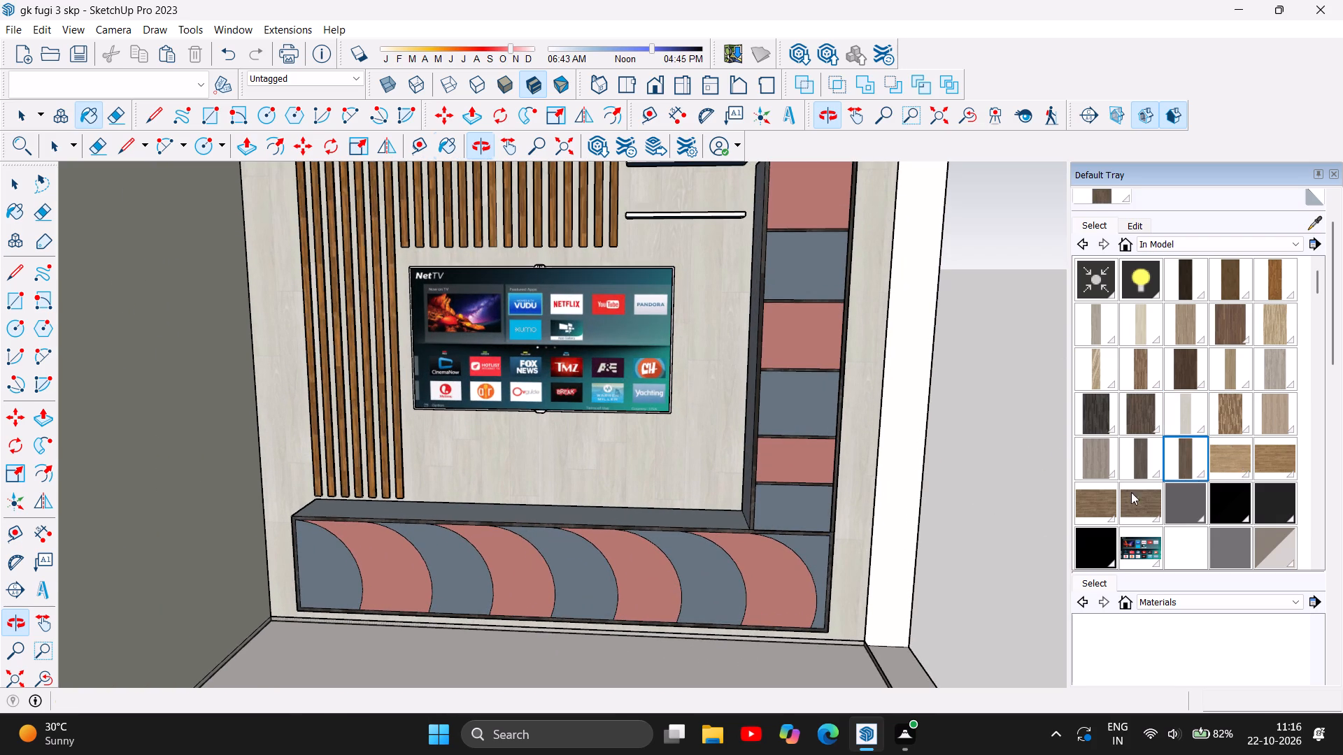
left_click(315, 574)
left_click(371, 575)
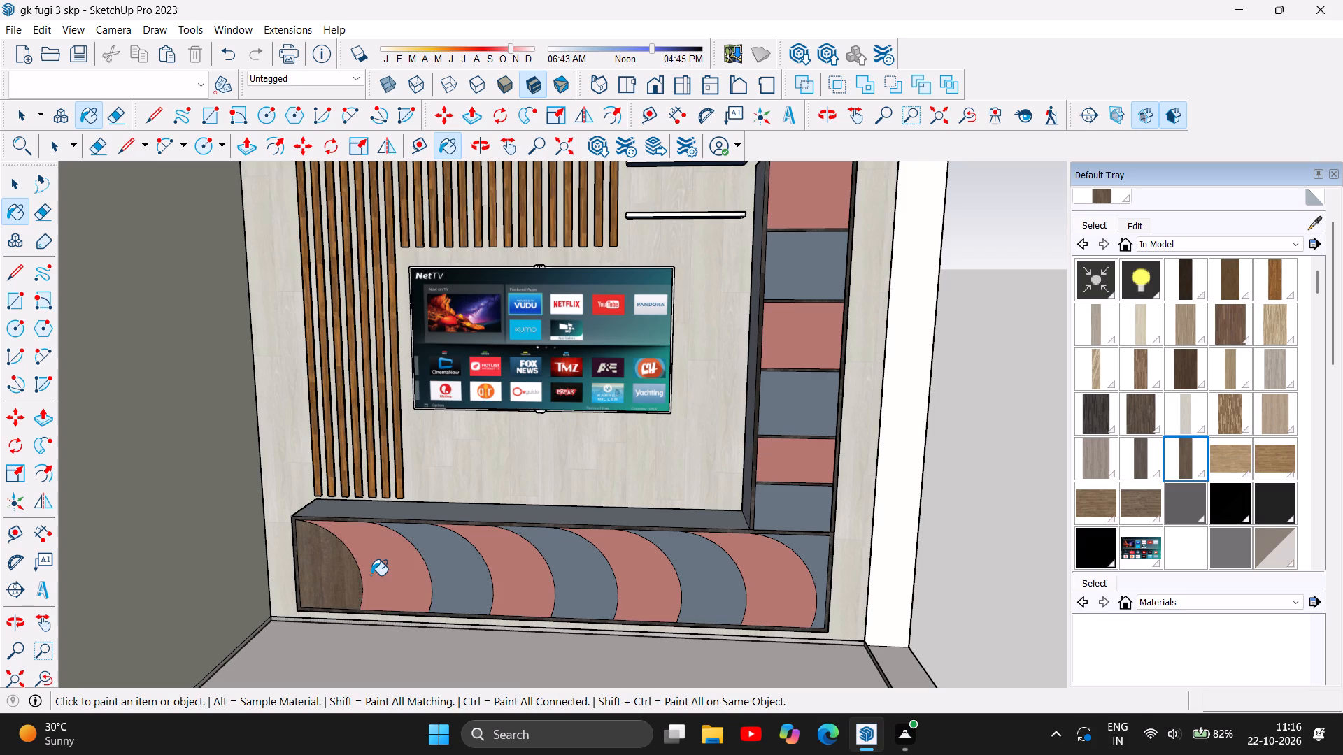
left_click(451, 587)
left_click(529, 599)
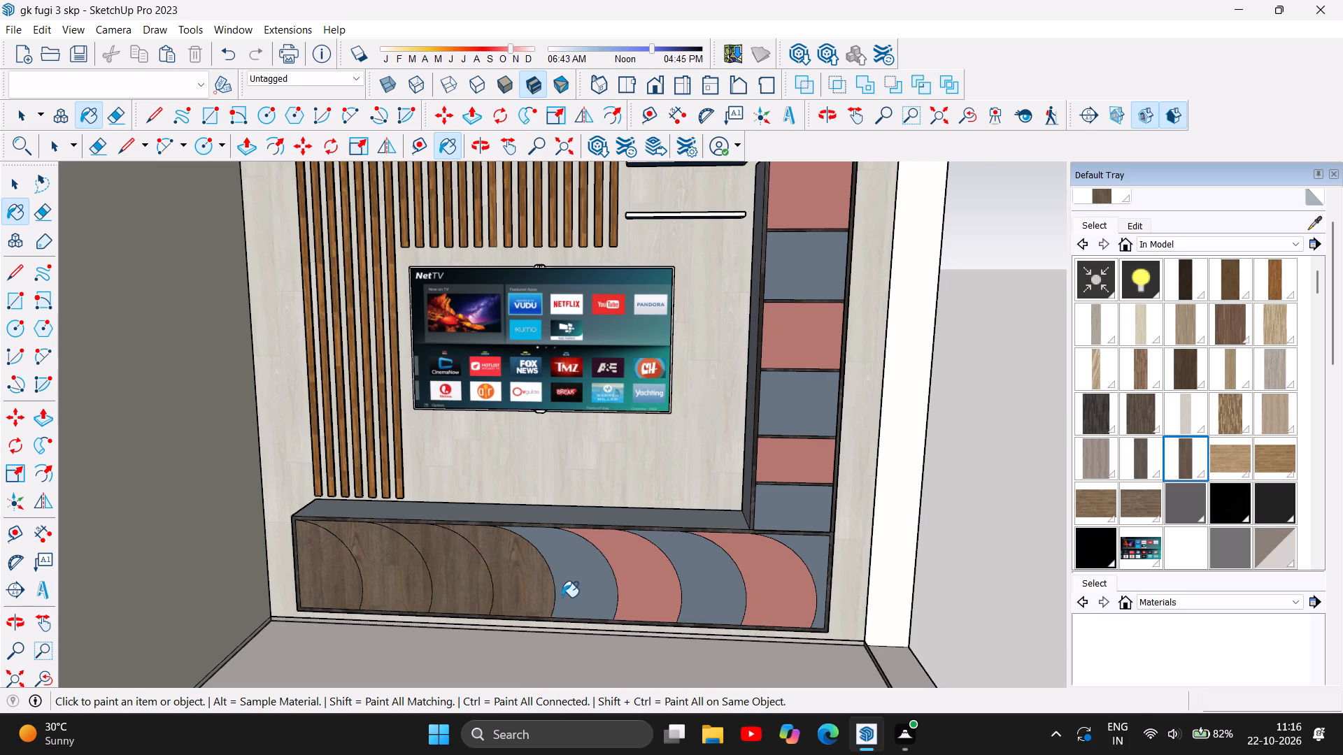
left_click(564, 597)
scroll(564, 597, "up", 1)
left_click(651, 596)
left_click(733, 586)
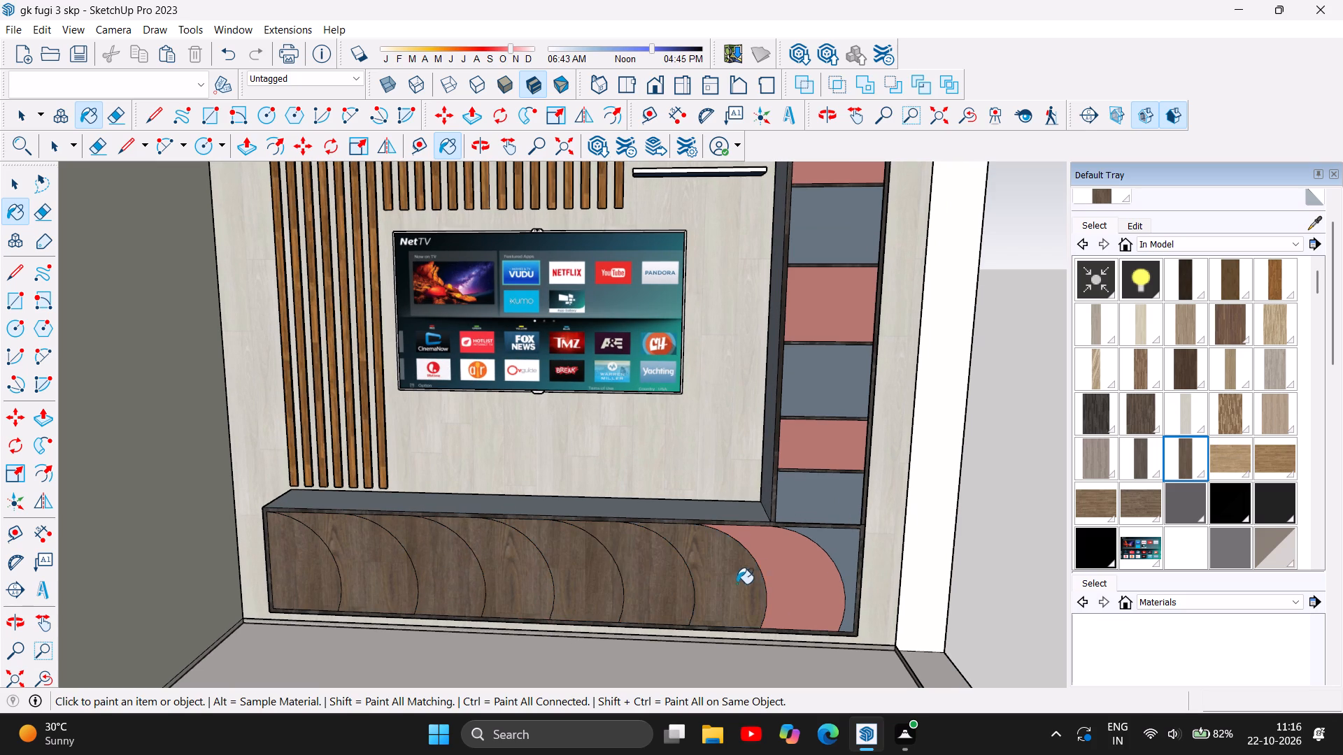
left_click(819, 579)
left_click(841, 556)
Paint all six front panels of the tall cabinet with the same dark brown wood material.
left_click(820, 503)
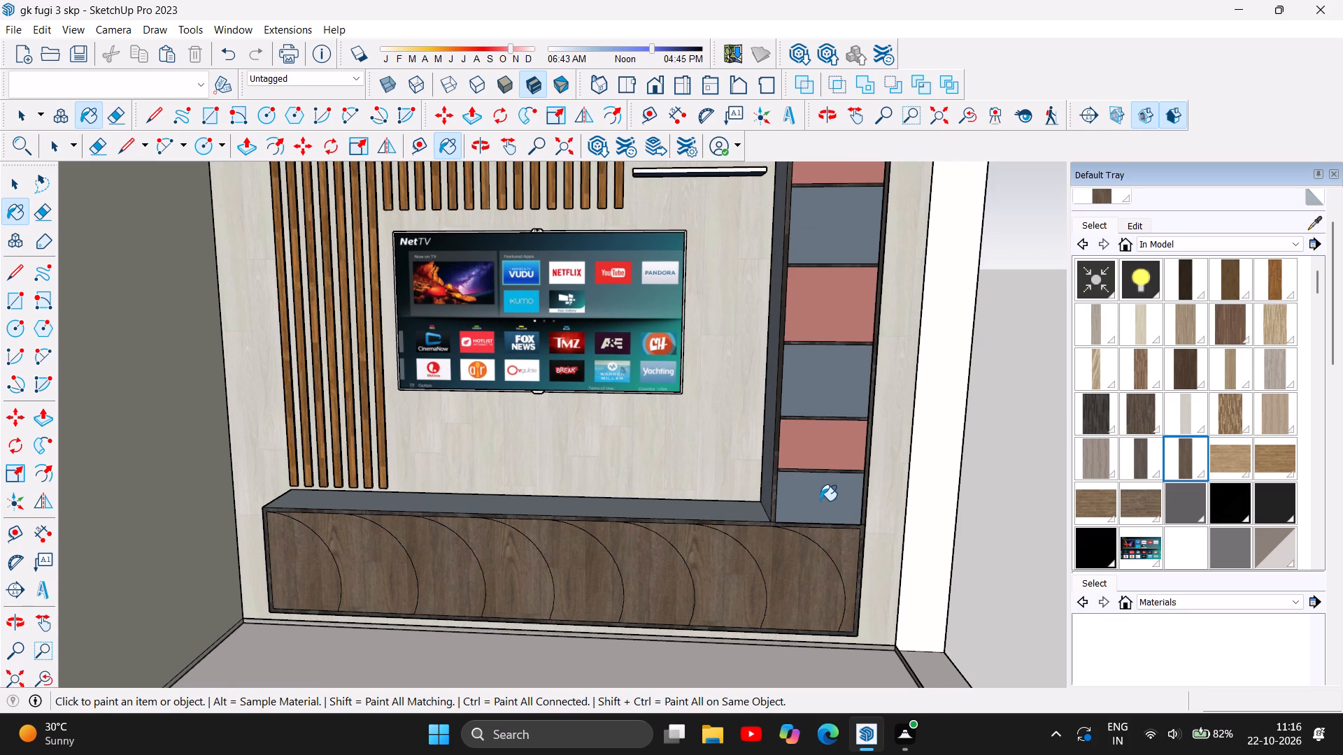
left_click(813, 452)
left_click(802, 391)
left_click(837, 332)
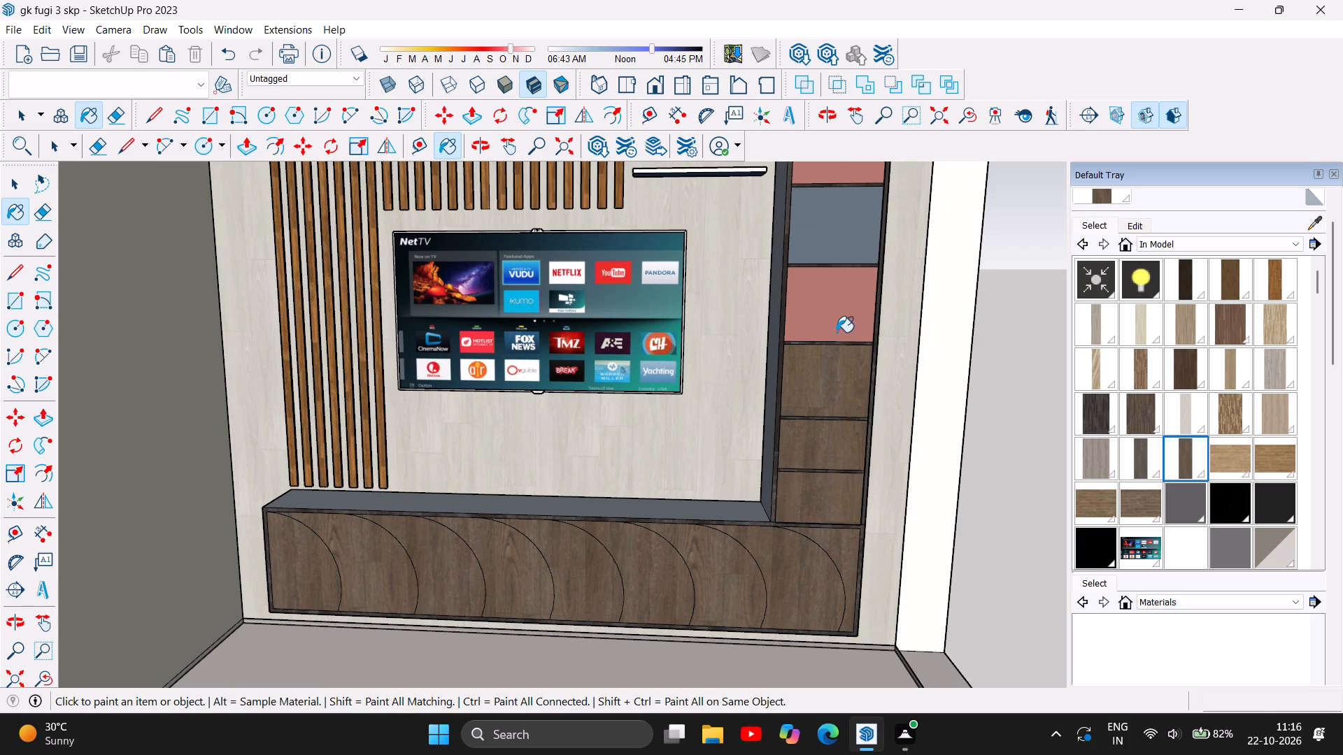
left_click(830, 231)
scroll(691, 590, "down", 5)
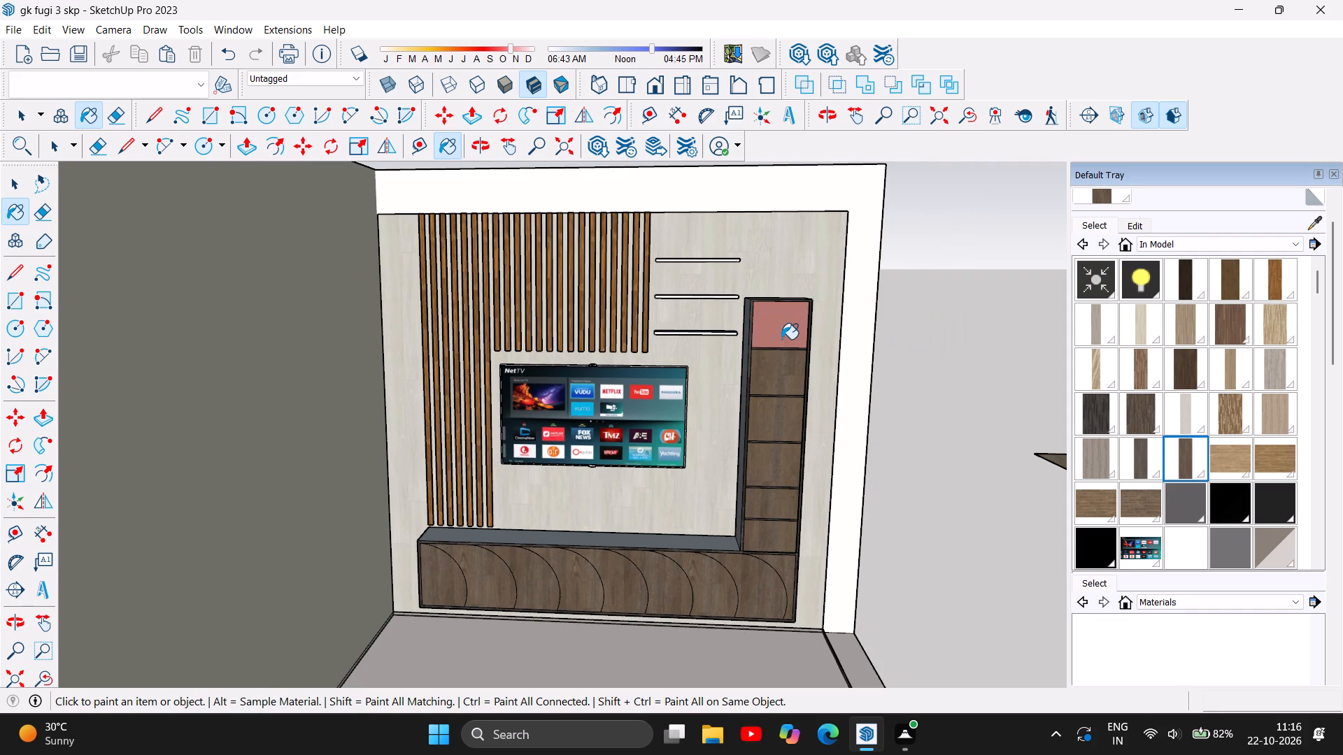
left_click(781, 339)
scroll(661, 519, "down", 6)
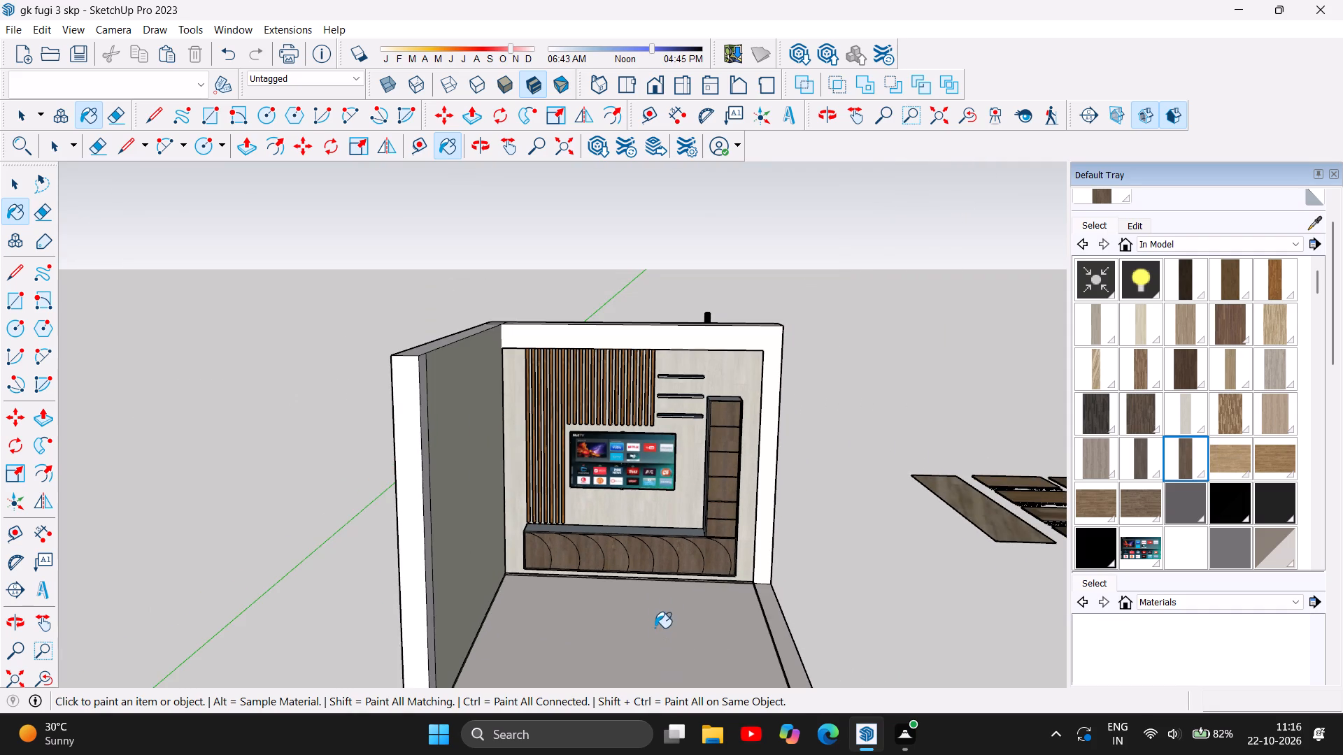
Paint every other curved panel of the low cabinet, including both end panels, with the light grey wood material.
scroll(660, 616, "up", 7)
scroll(667, 522, "up", 5)
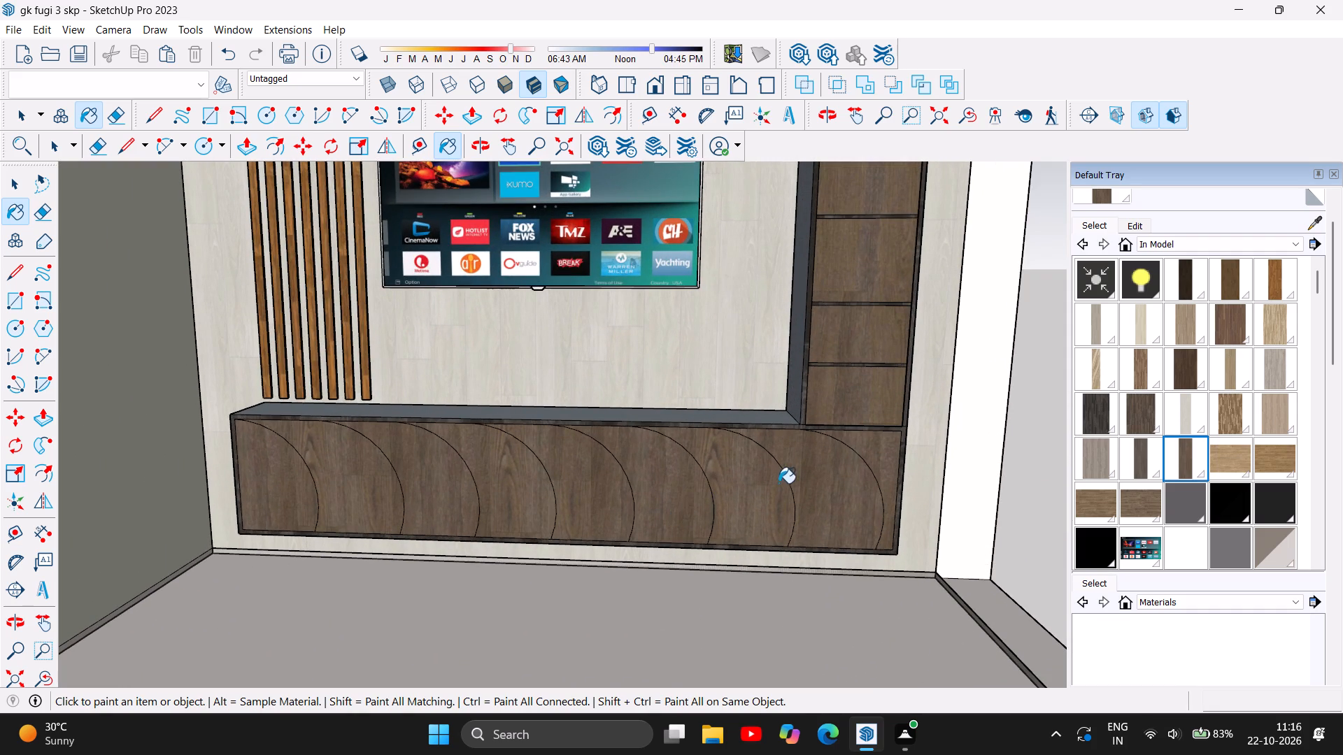
scroll(794, 515, "up", 2)
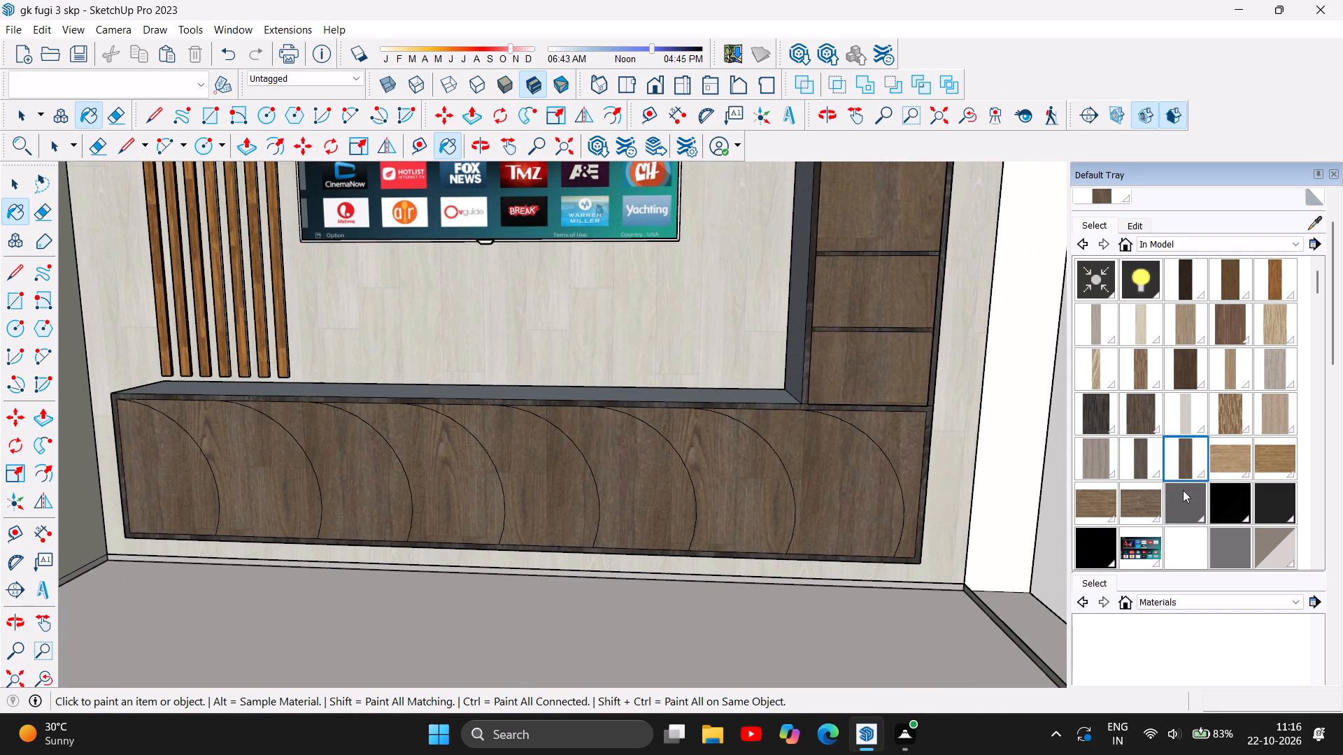
left_click(1271, 377)
left_click(190, 485)
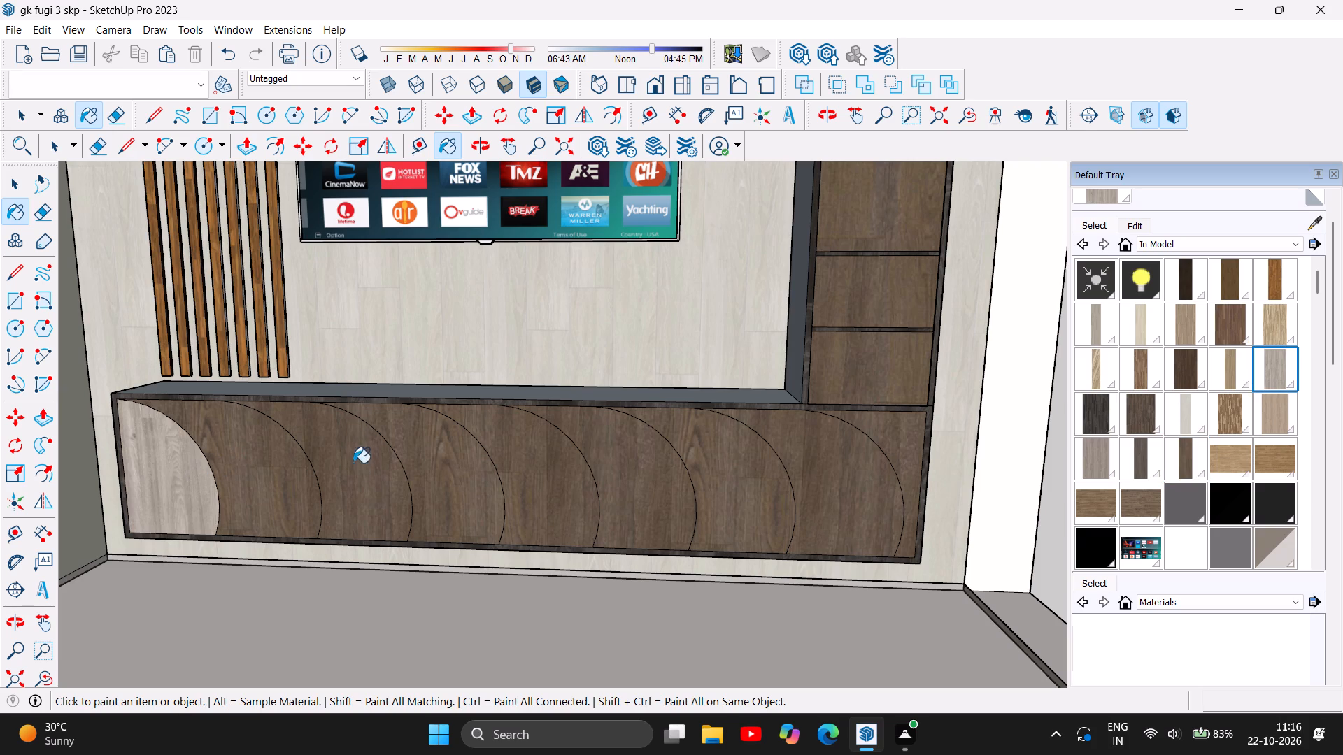
left_click(348, 487)
left_click(527, 477)
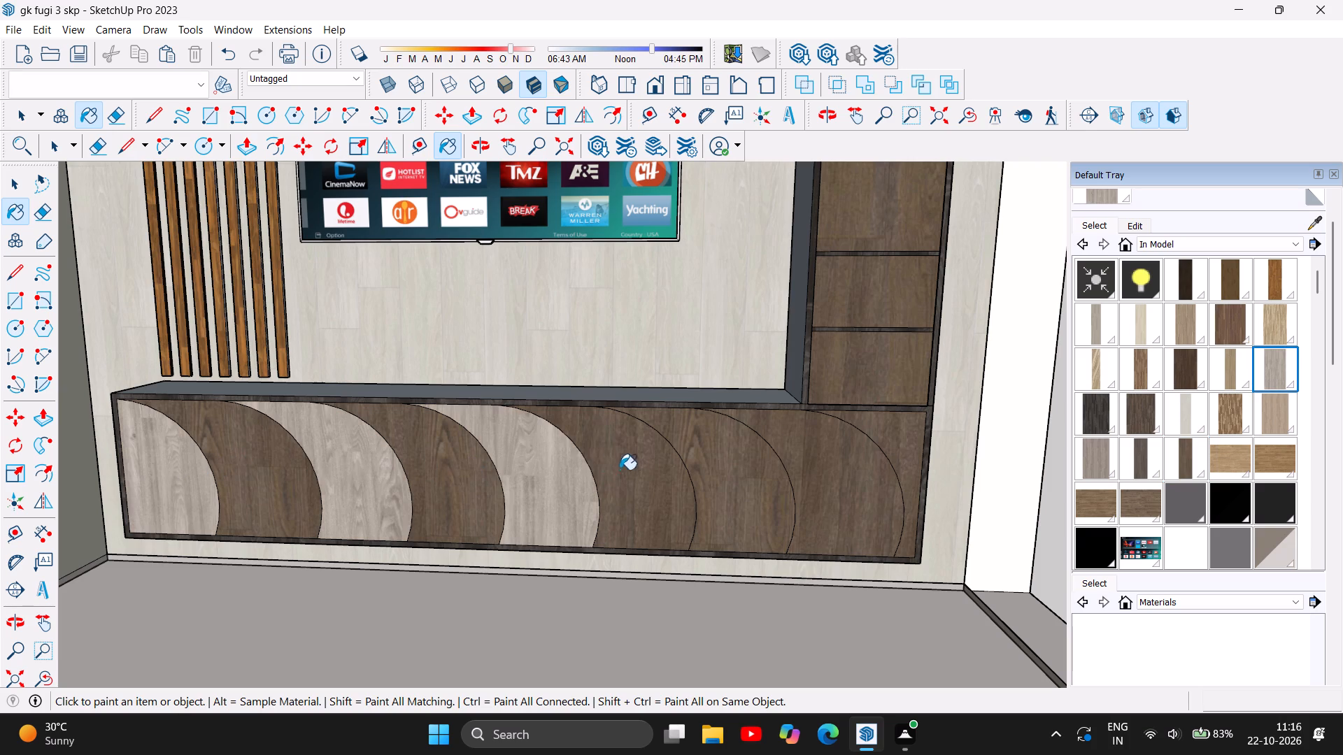
left_click(732, 485)
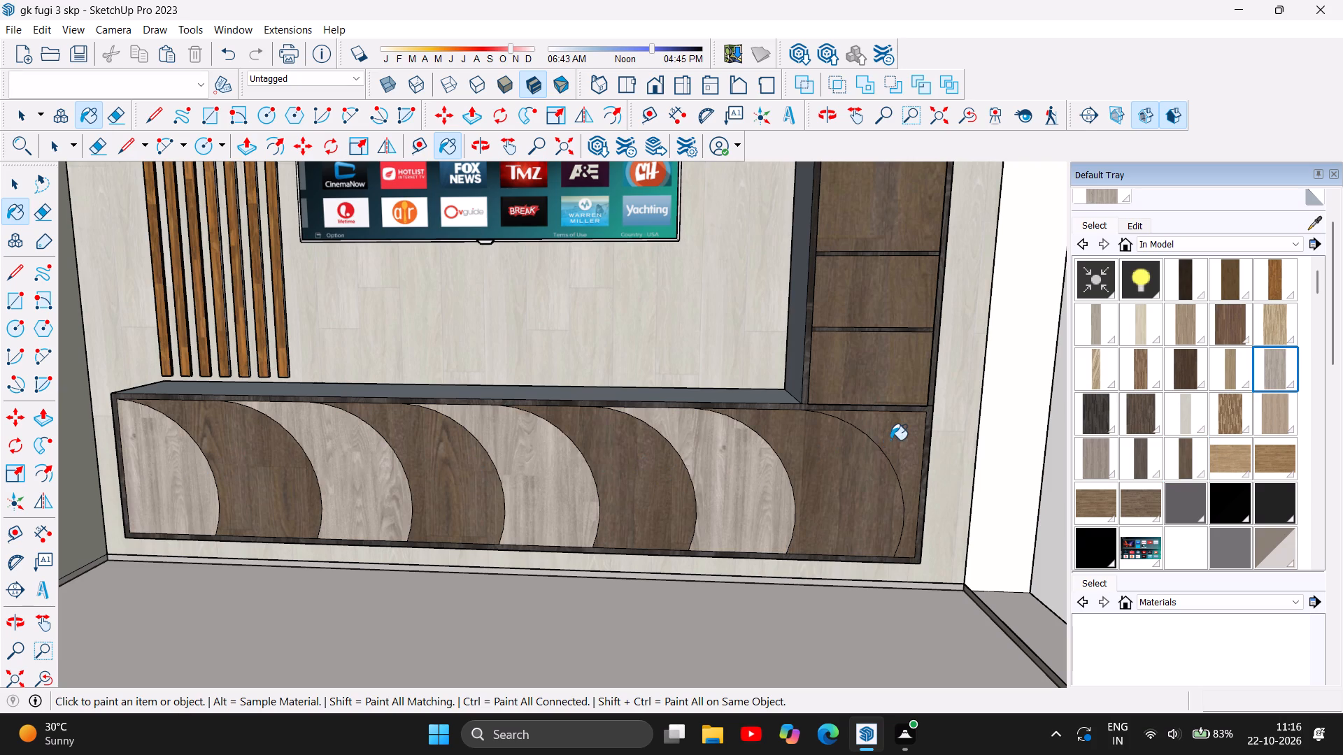
left_click(890, 440)
Paint the first, third and fifth panels from the top of the tall cabinet with the light grey wood material.
scroll(381, 591, "down", 10)
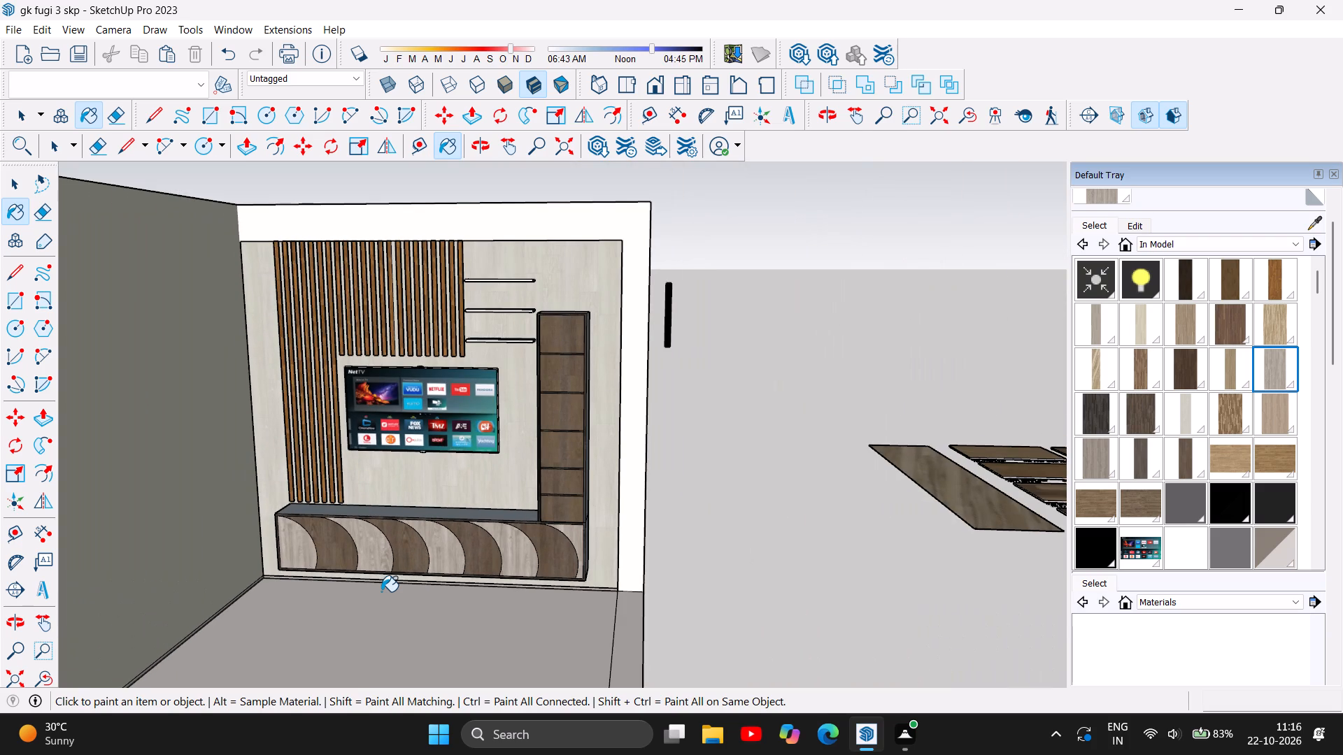
scroll(565, 469, "up", 3)
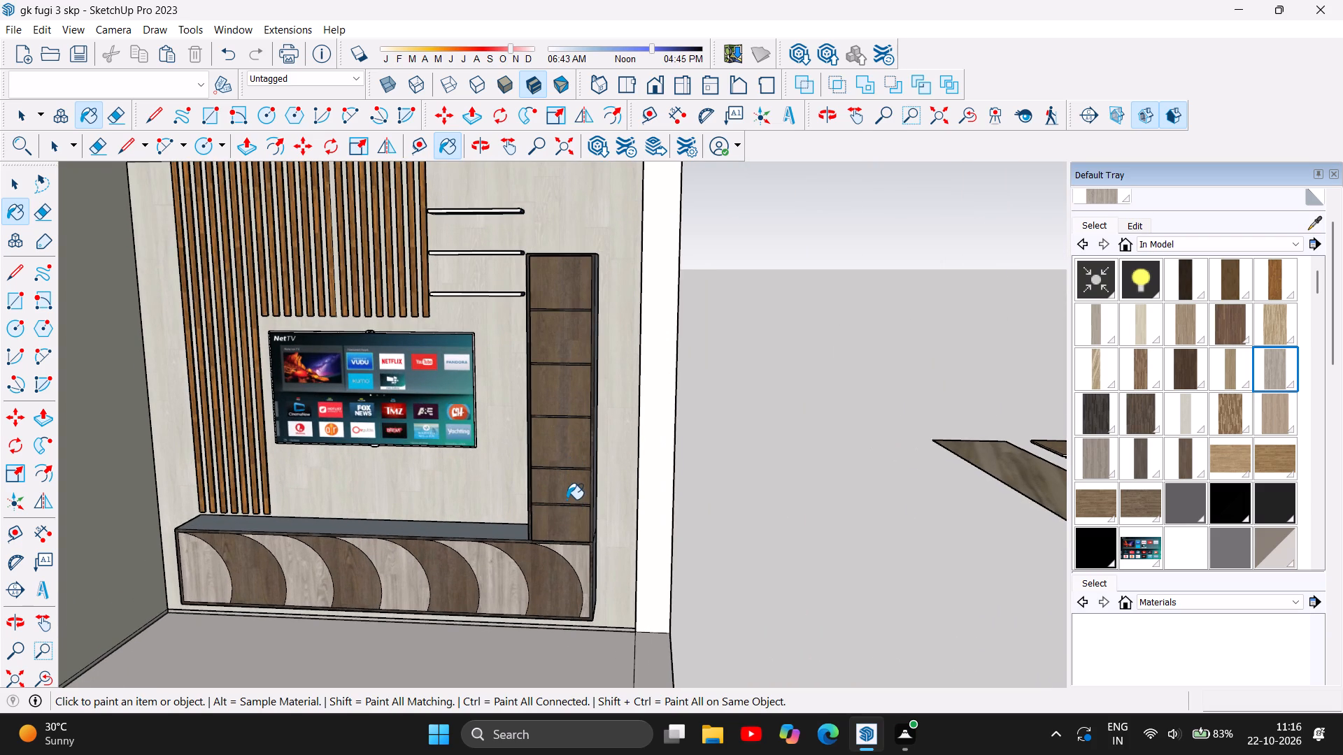
left_click(567, 499)
left_click(553, 394)
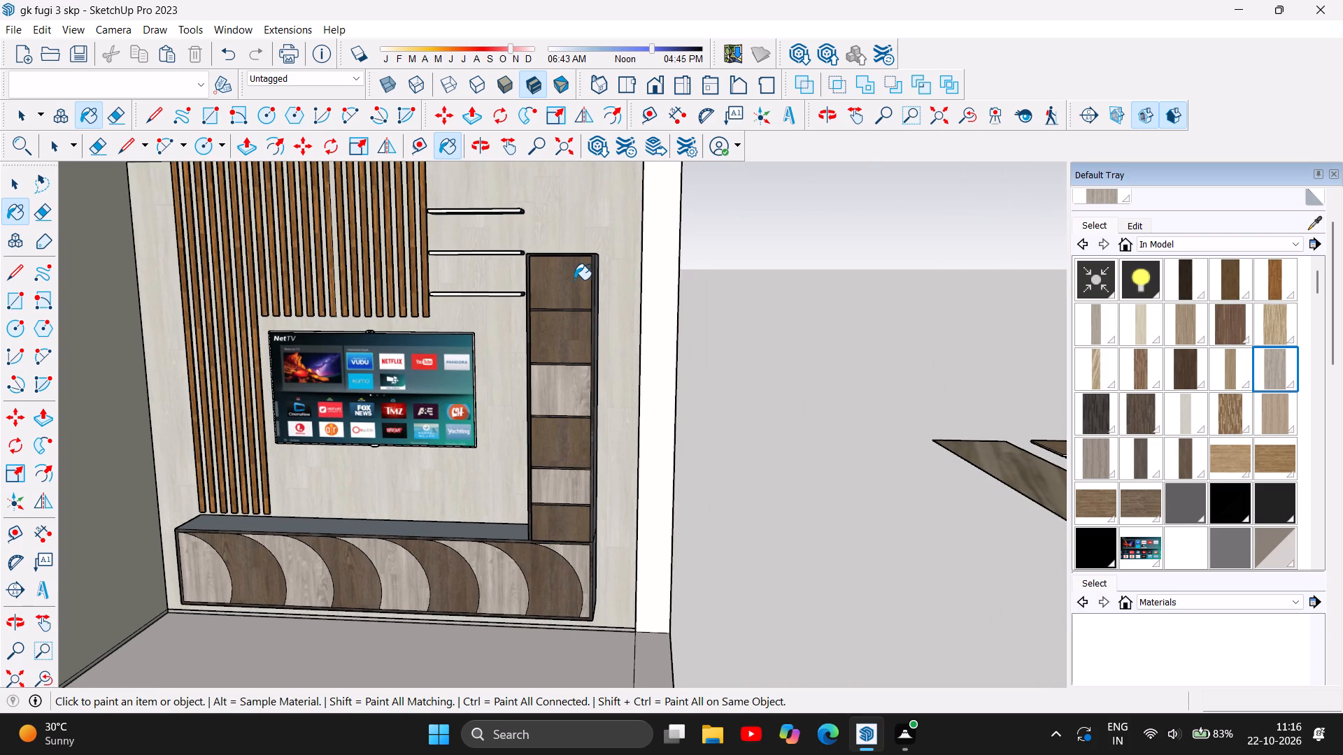
left_click(574, 280)
scroll(619, 552, "down", 4)
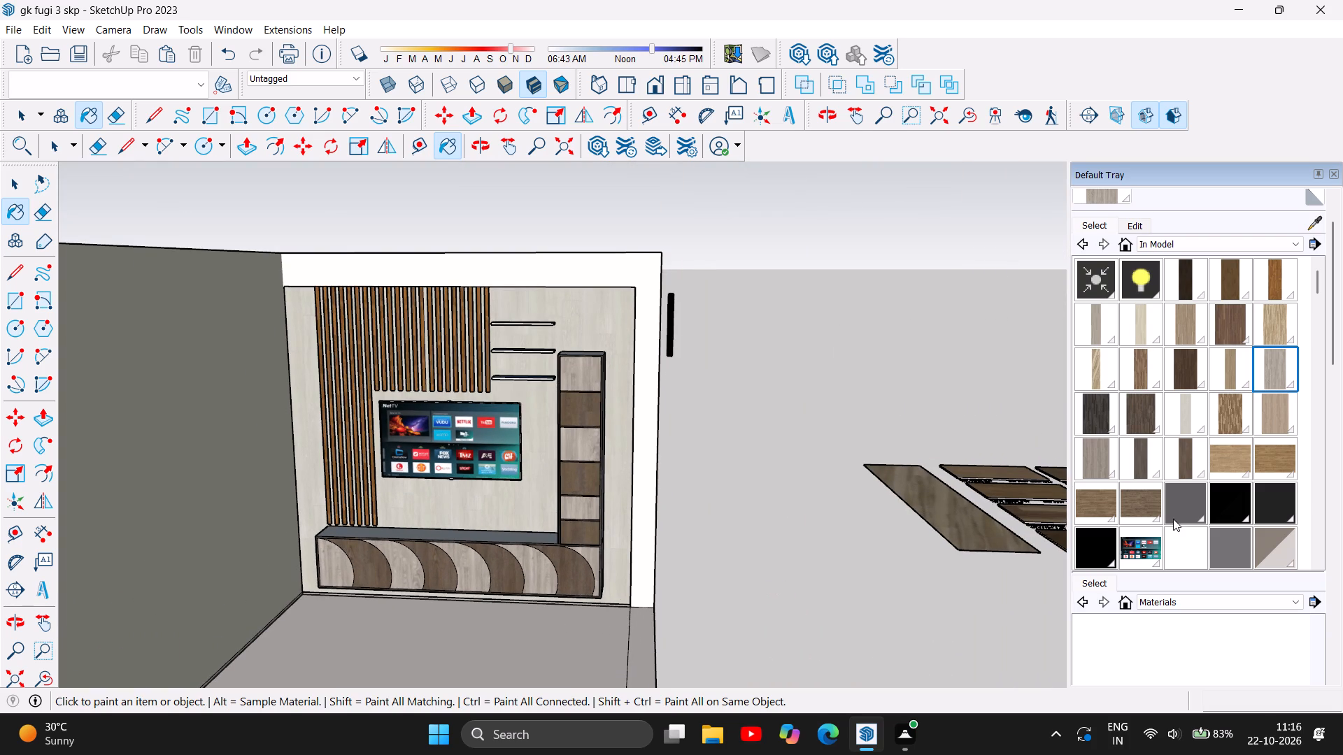
Paint the low cabinet's front frame with the light oak wood material from the model's materials.
left_click(1235, 456)
scroll(294, 575, "up", 17)
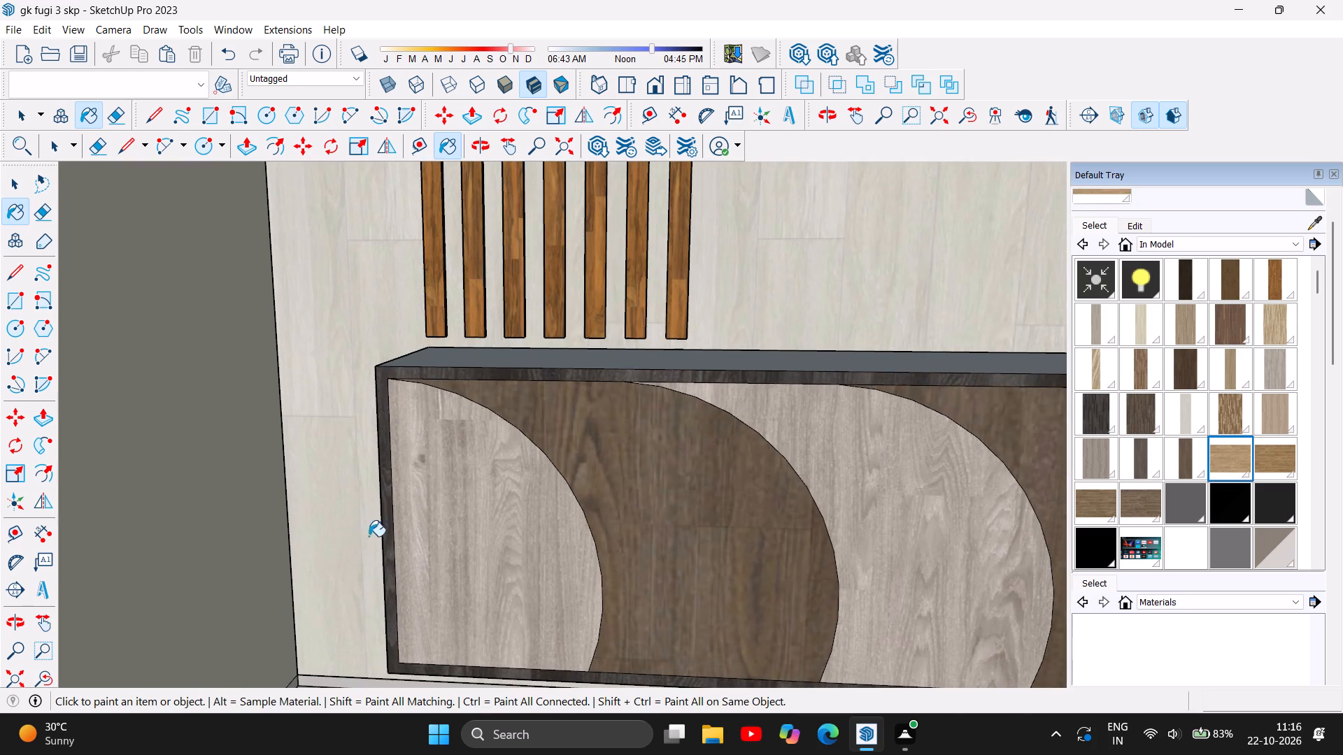
left_click(385, 508)
scroll(385, 508, "down", 3)
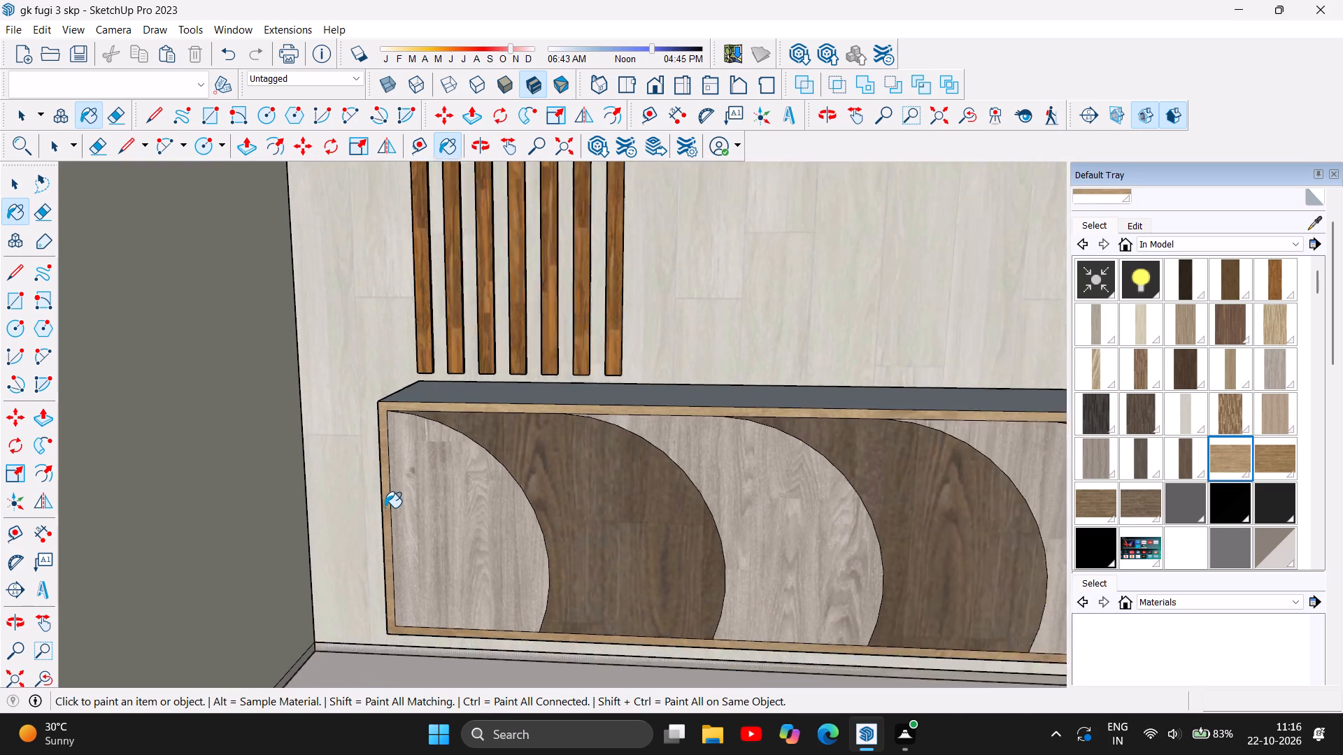
scroll(385, 508, "down", 11)
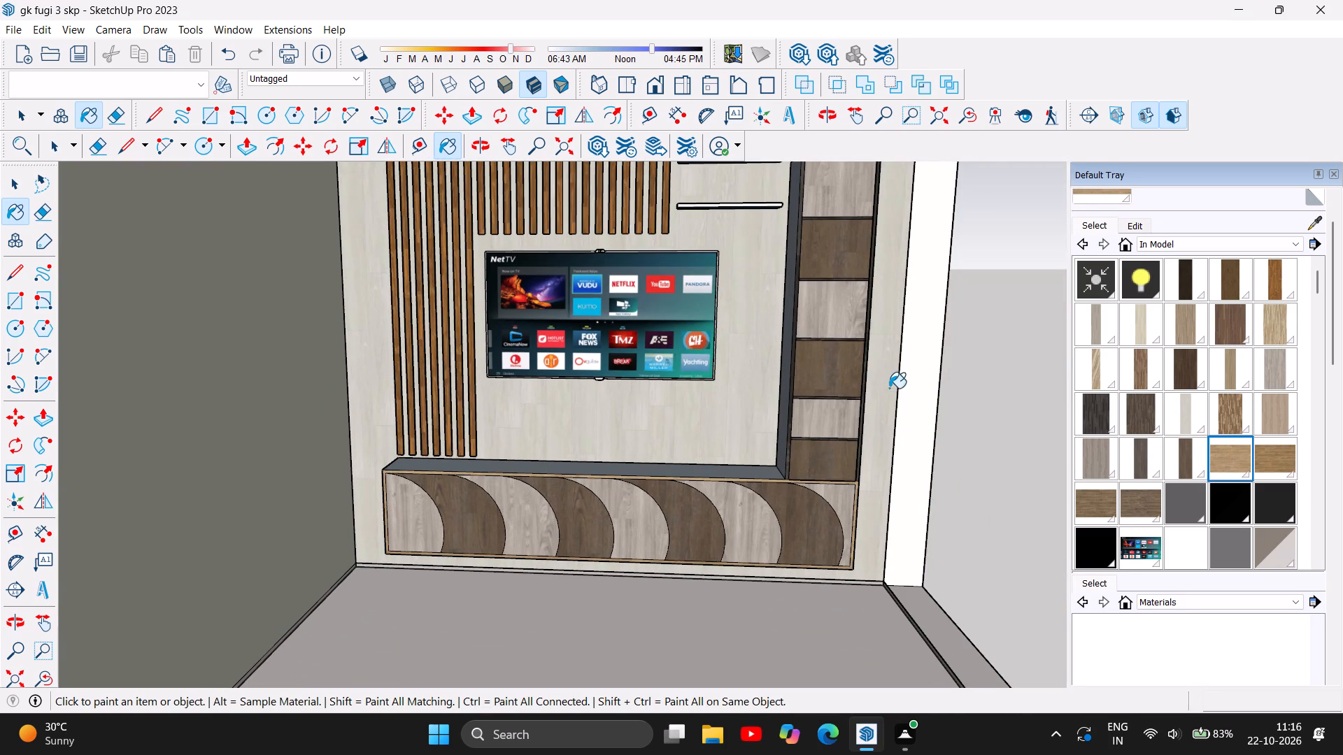
Paint the tall cabinet's outer frame and its two lowest horizontal dividers with the light oak wood material.
scroll(889, 388, "up", 10)
left_click(838, 433)
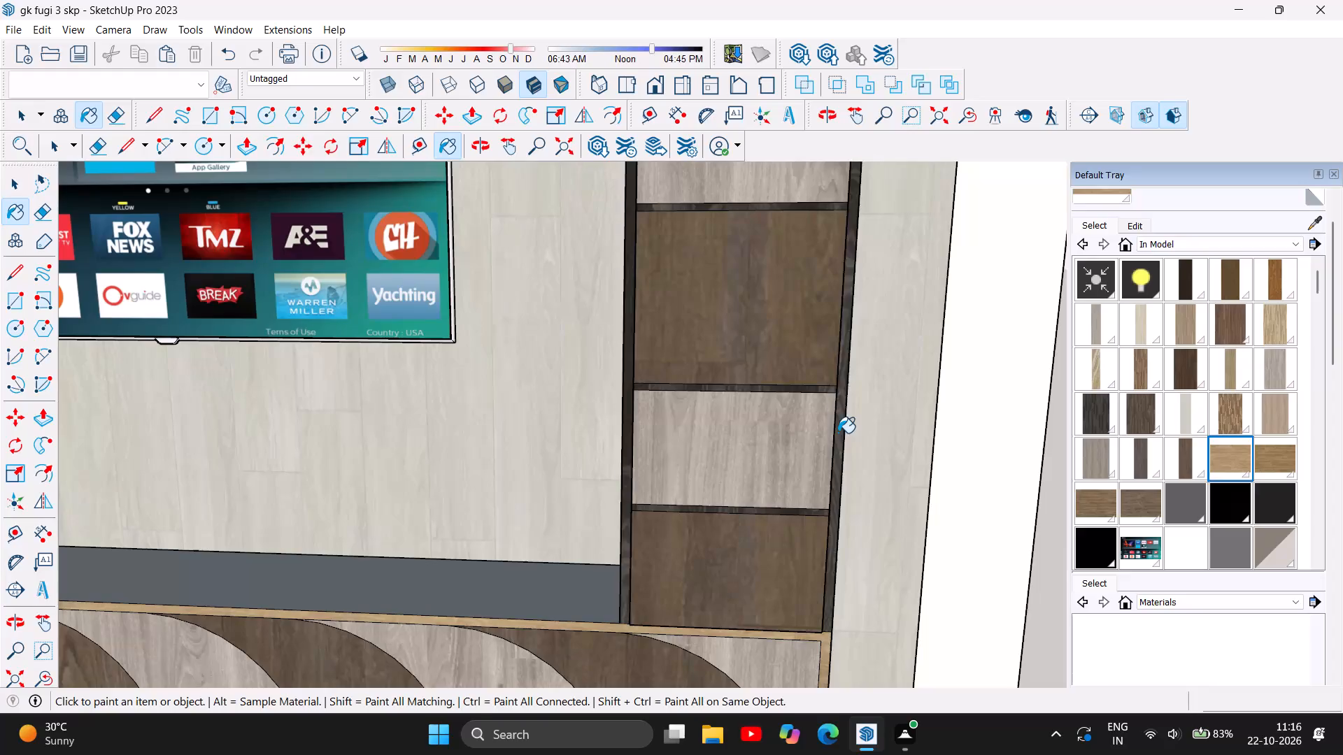
left_click(757, 514)
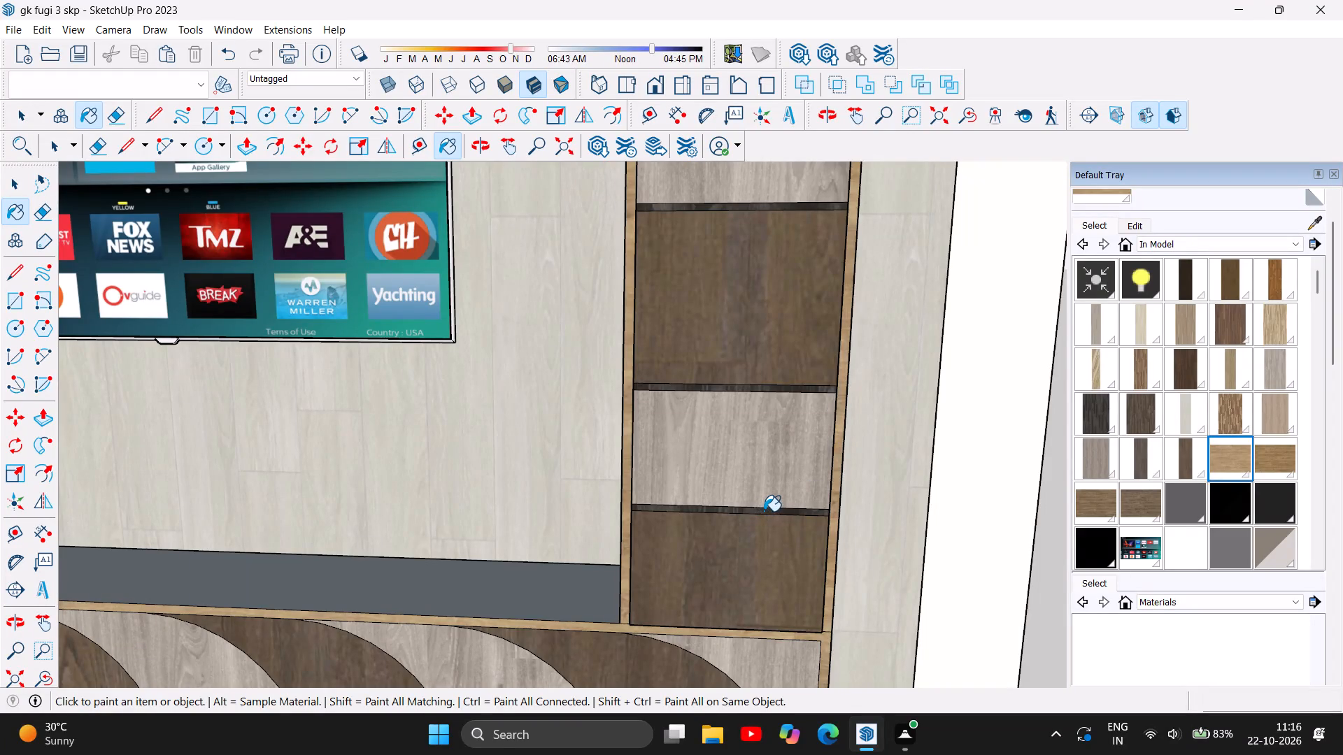
left_click(765, 511)
left_click(782, 391)
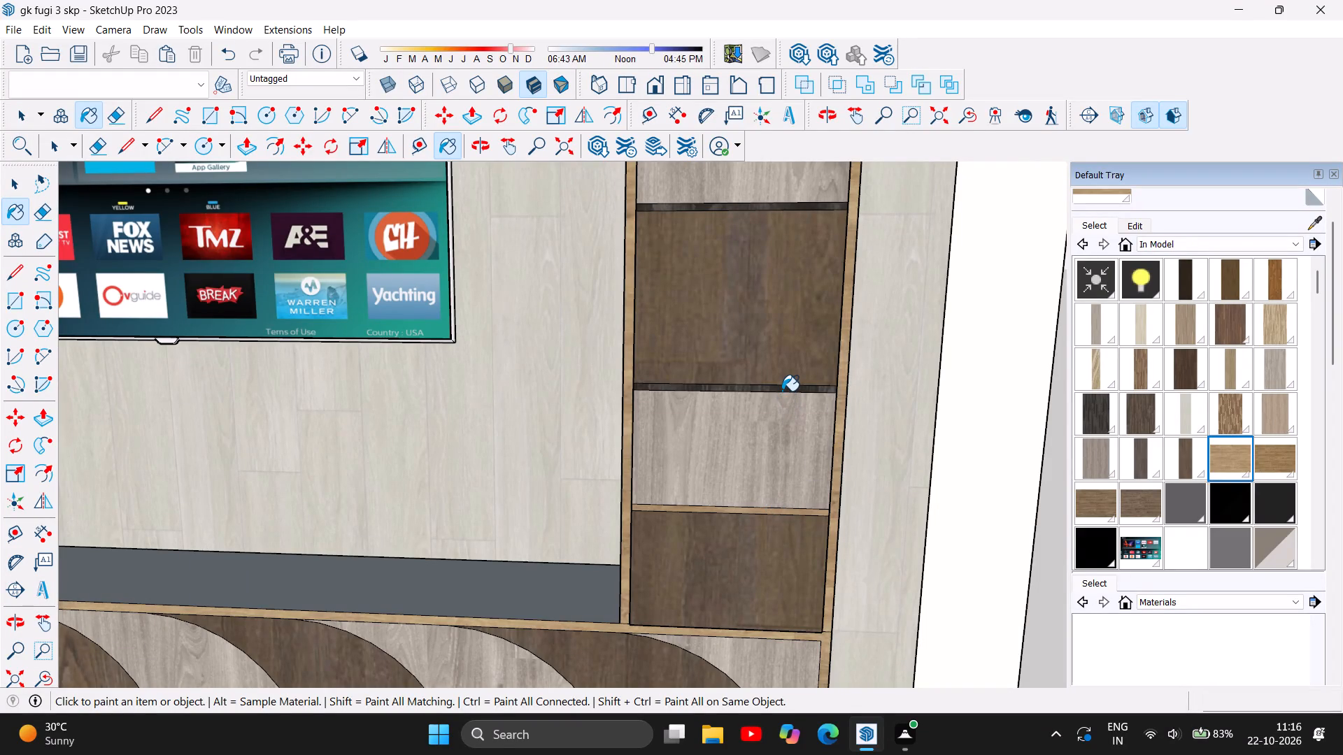
Paint the tall cabinet's three upper horizontal dividers with the light oak wood material.
scroll(718, 535, "down", 12)
scroll(760, 398, "up", 4)
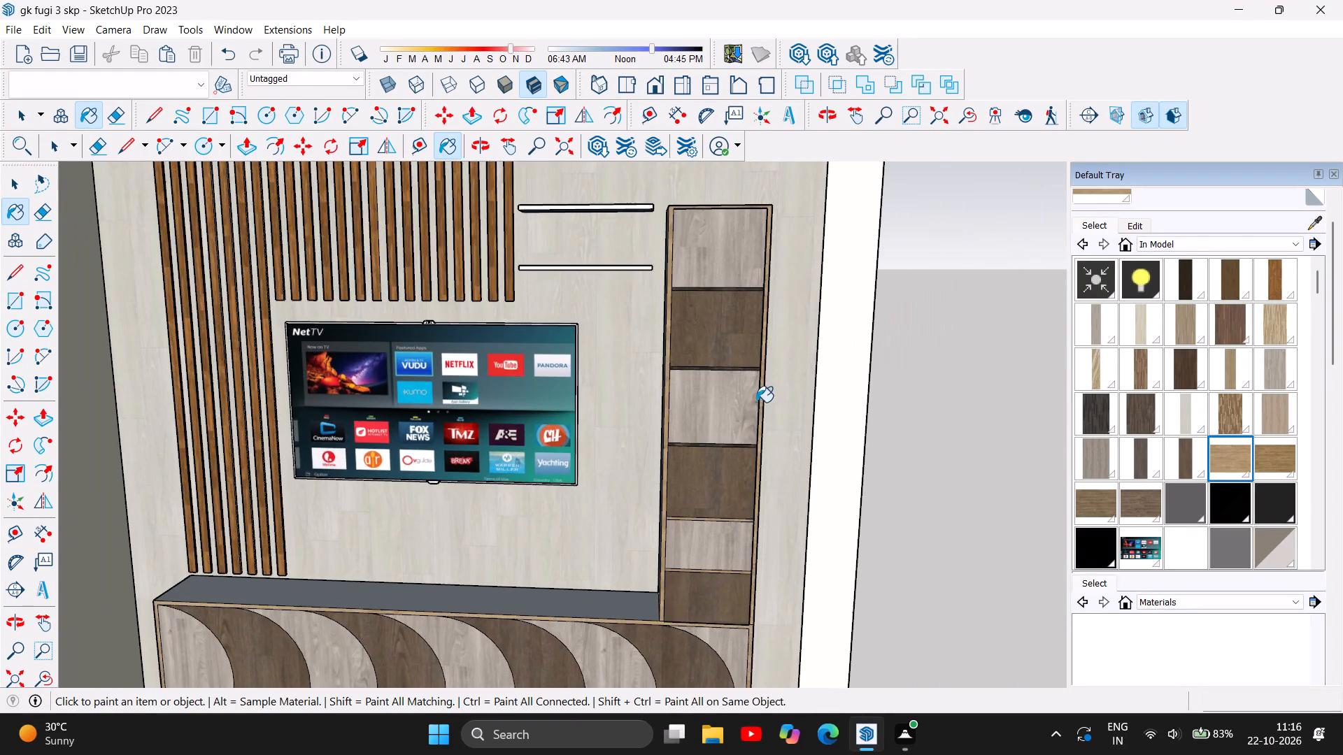
scroll(722, 470, "up", 16)
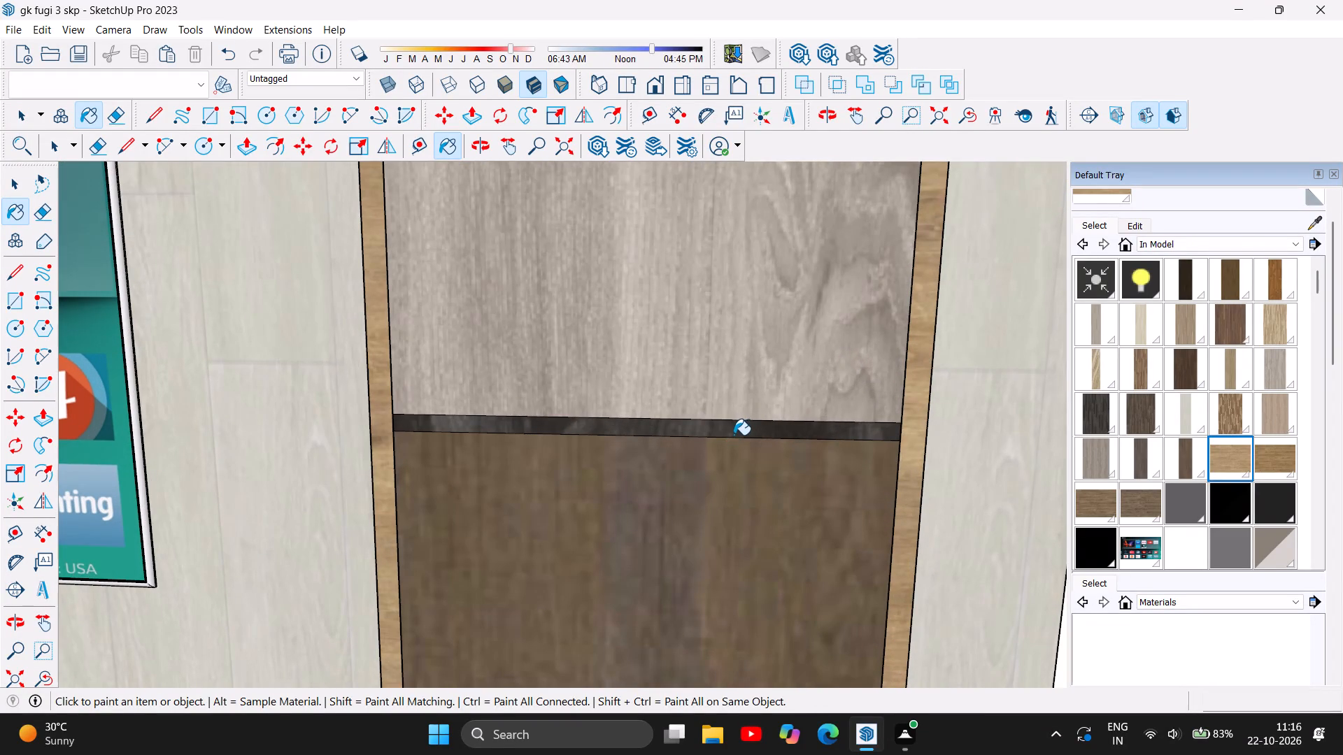
left_click(734, 435)
scroll(692, 487, "down", 13)
scroll(692, 323, "up", 4)
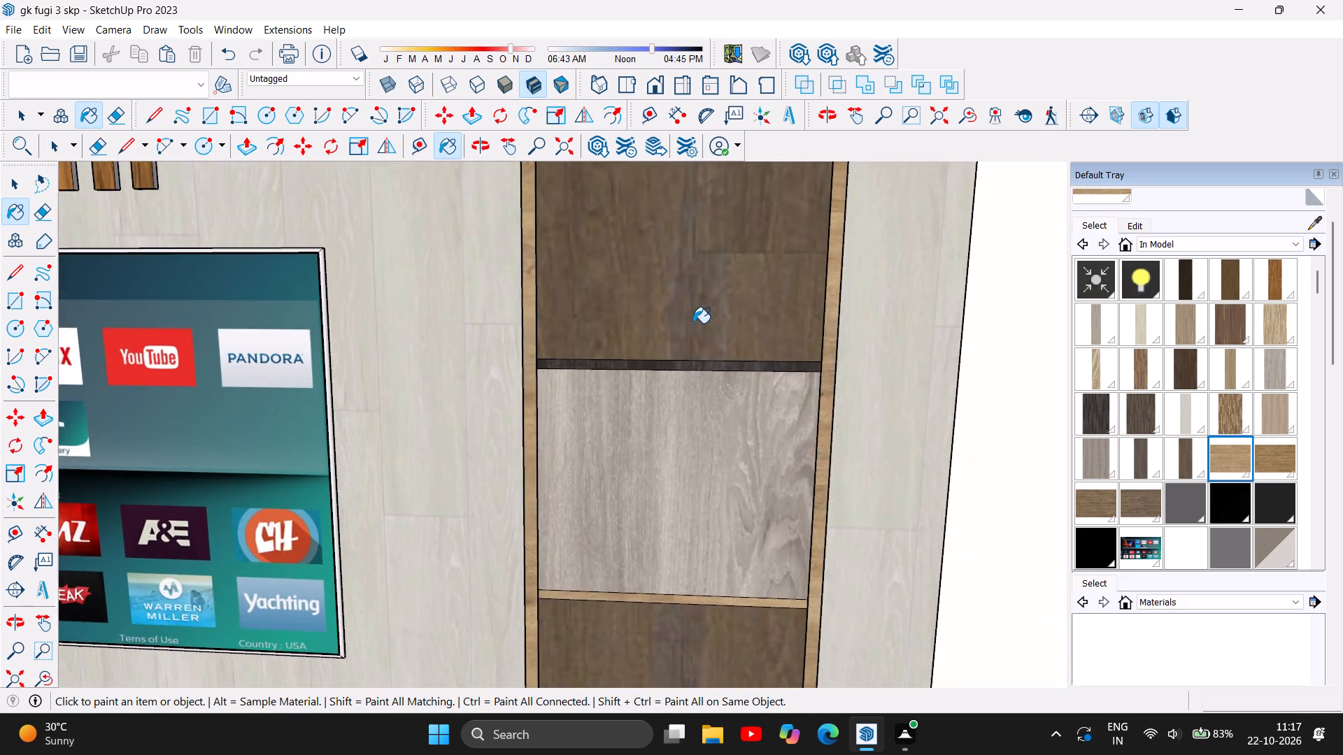
scroll(693, 323, "up", 8)
left_click(673, 404)
scroll(658, 420, "down", 10)
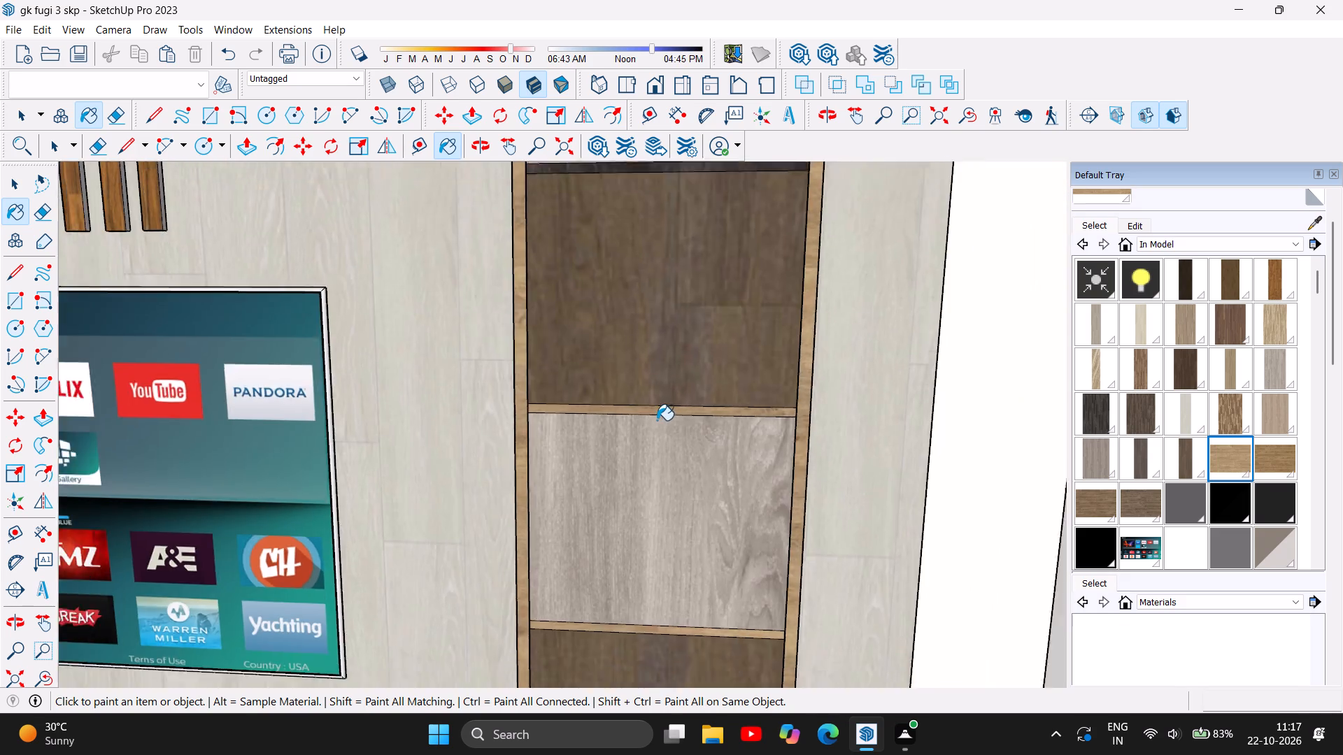
scroll(657, 420, "down", 11)
scroll(663, 350, "up", 19)
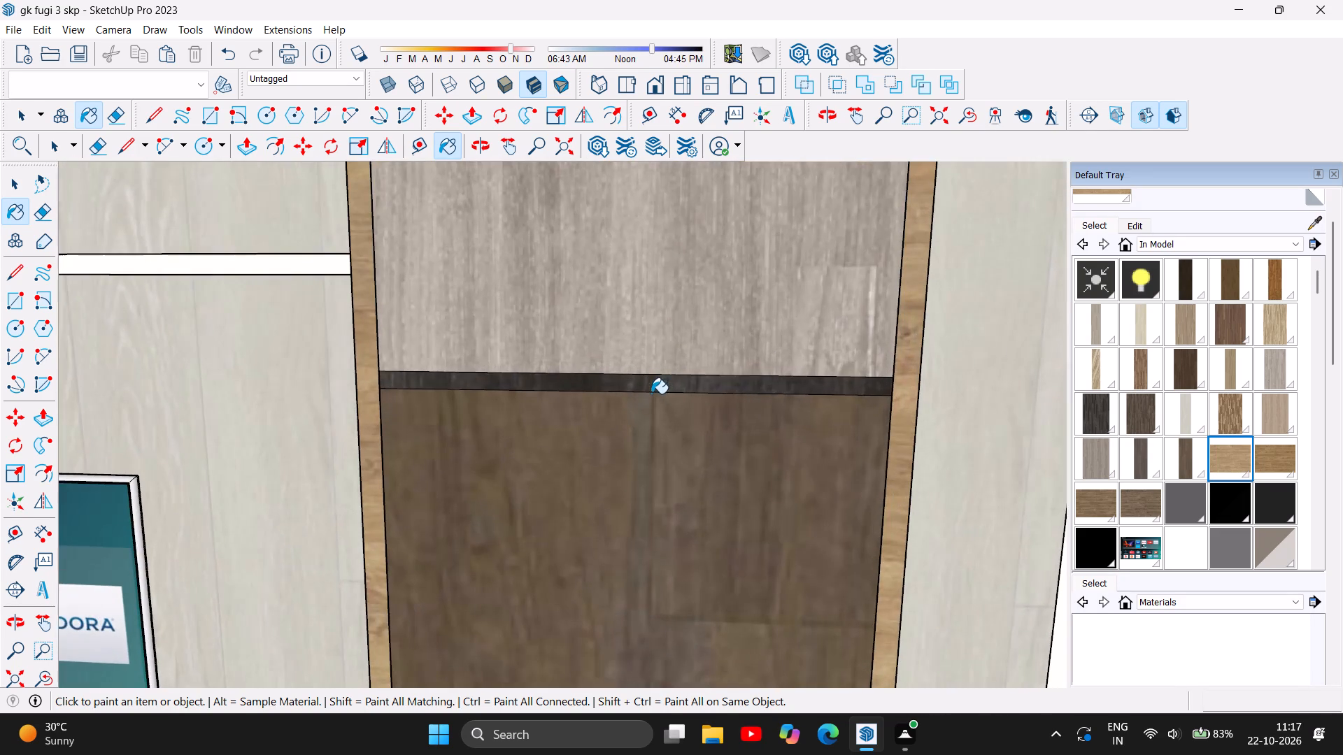
left_click(655, 382)
Examine the TV wall's new cabinet finishes from a distance and up close, comparing panels and frames with the slats and back panel.
scroll(656, 382, "down", 20)
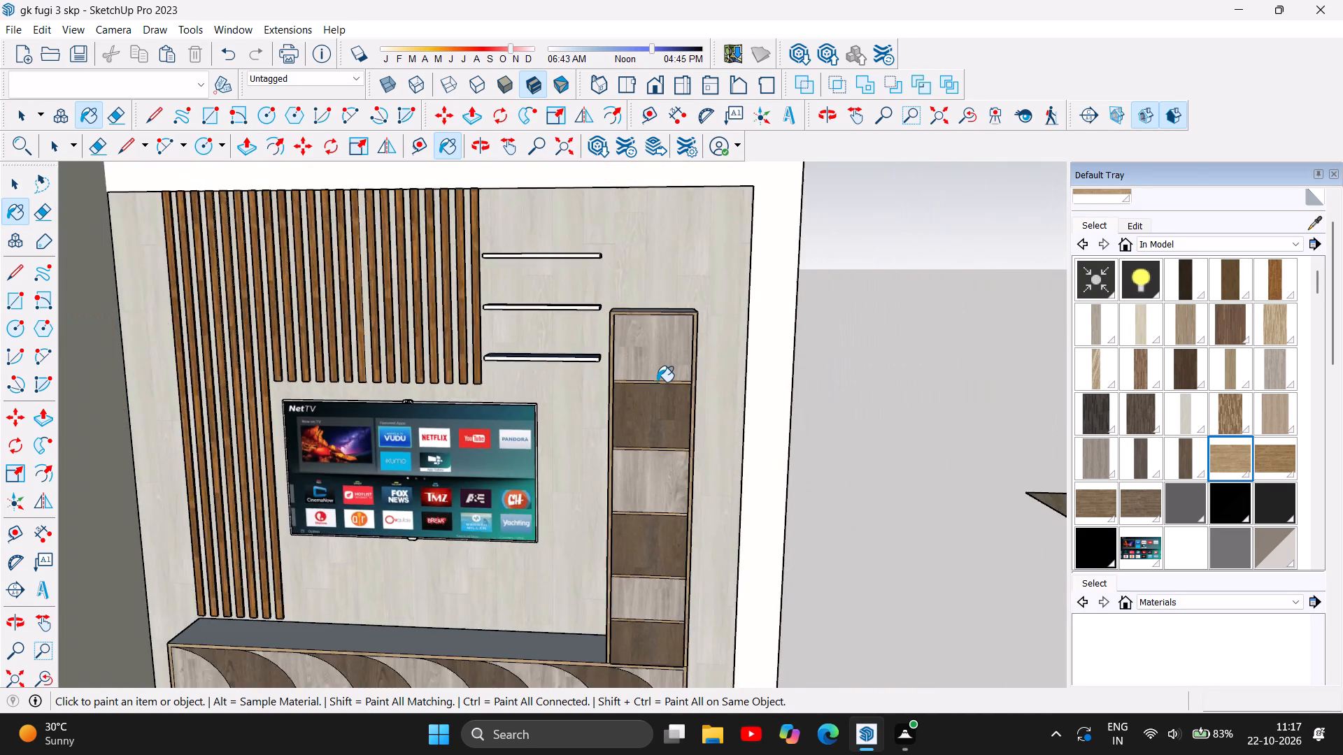
scroll(657, 382, "down", 7)
scroll(678, 440, "down", 6)
scroll(622, 598, "up", 5)
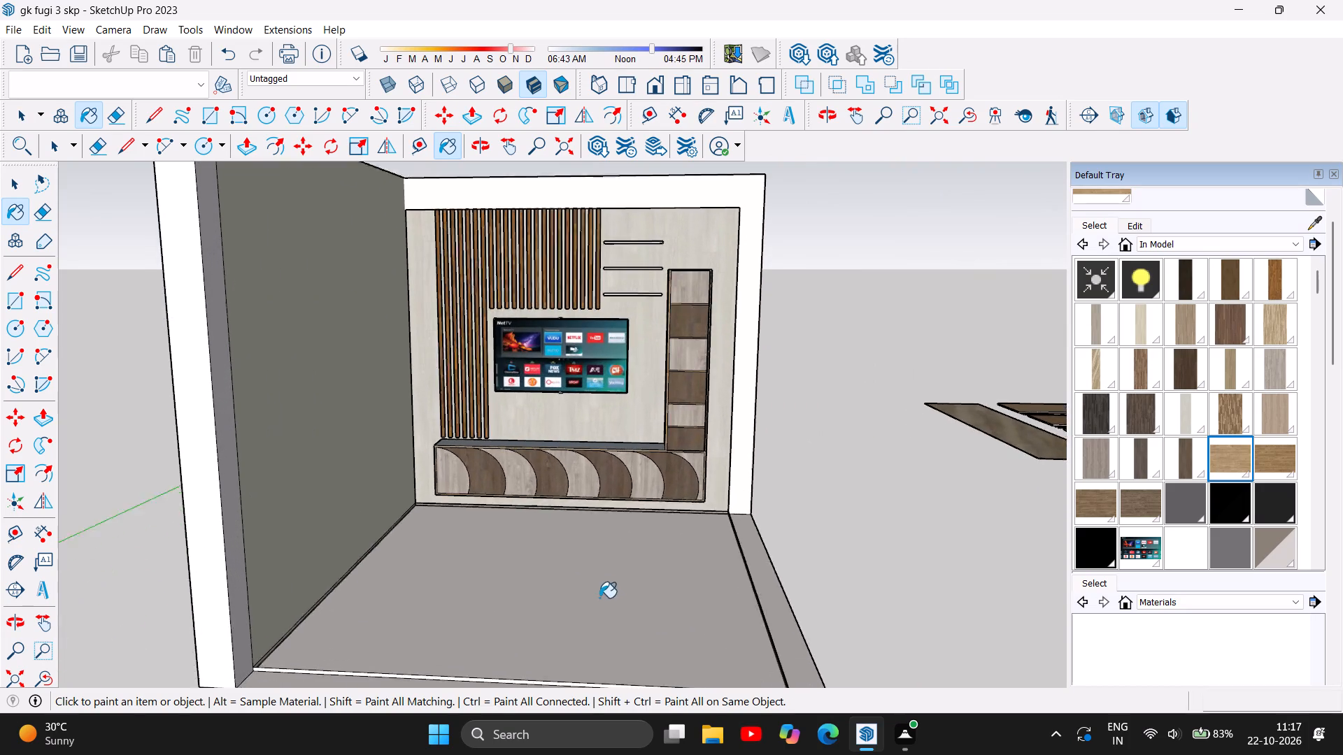
scroll(599, 598, "up", 1)
scroll(557, 545, "up", 3)
scroll(684, 521, "down", 4)
scroll(622, 534, "up", 1)
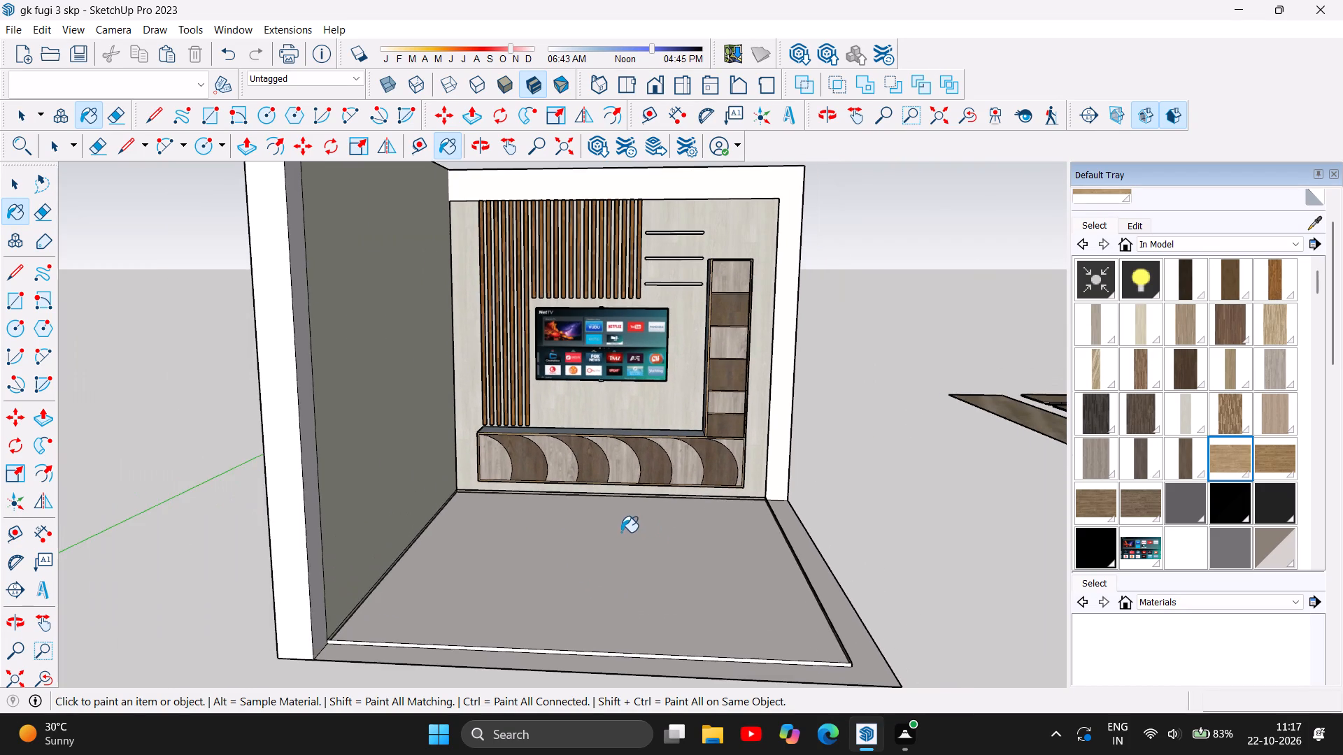
scroll(621, 532, "up", 1)
scroll(631, 460, "up", 5)
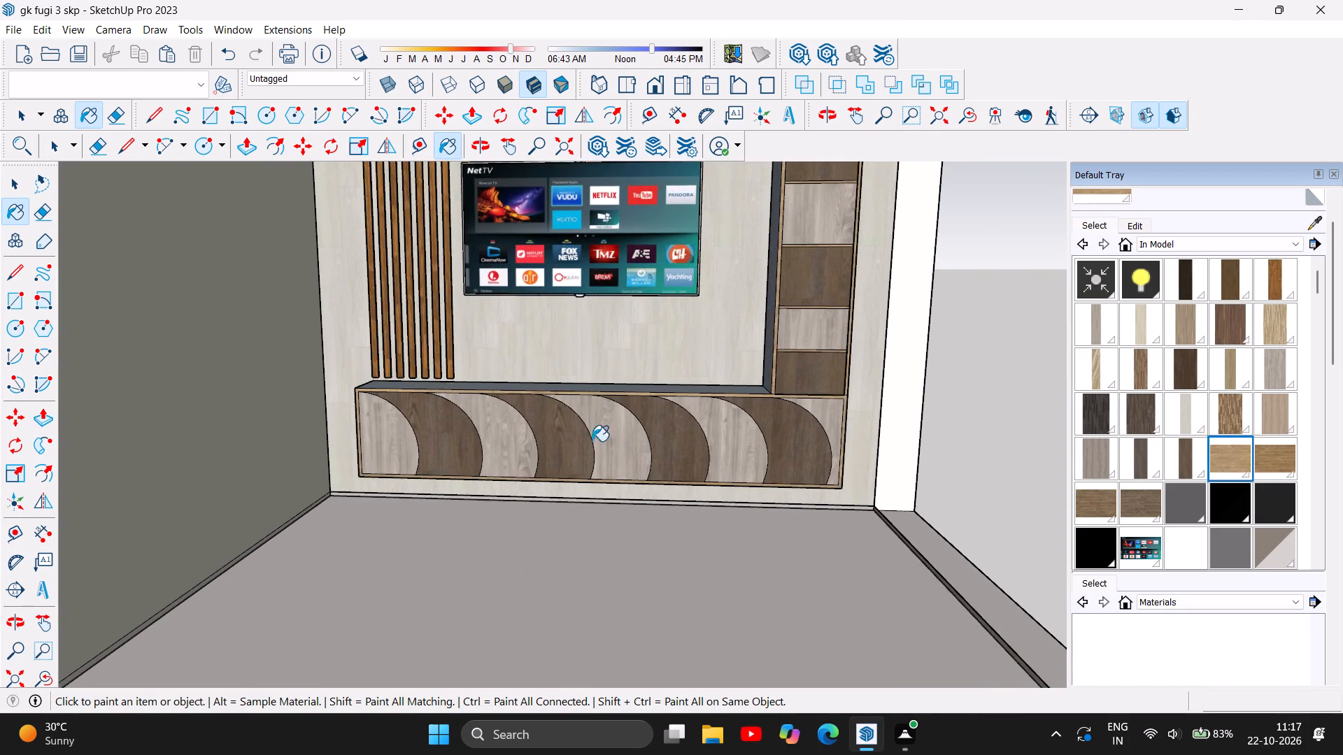
Paint the front edges of the three wall shelves beside the slats with the light oak wood material.
scroll(322, 352, "down", 5)
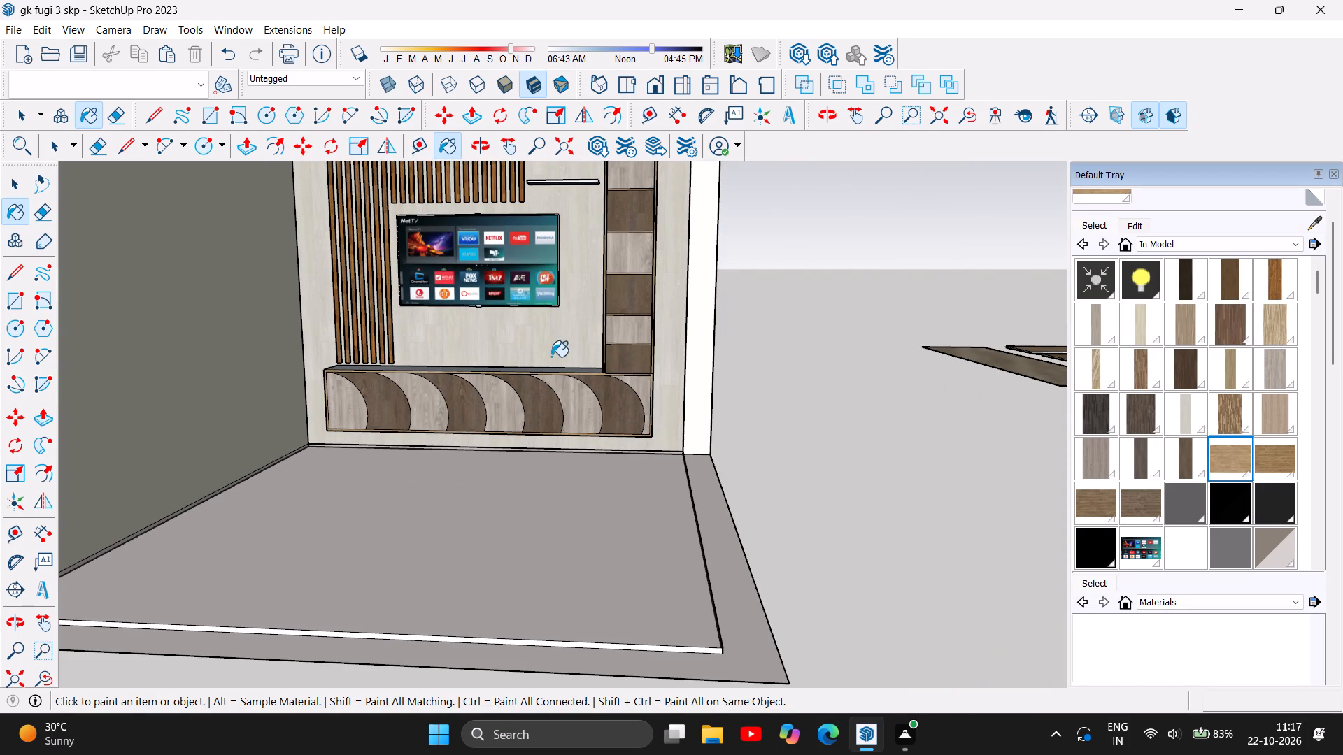
scroll(602, 461, "down", 5)
scroll(553, 247, "up", 12)
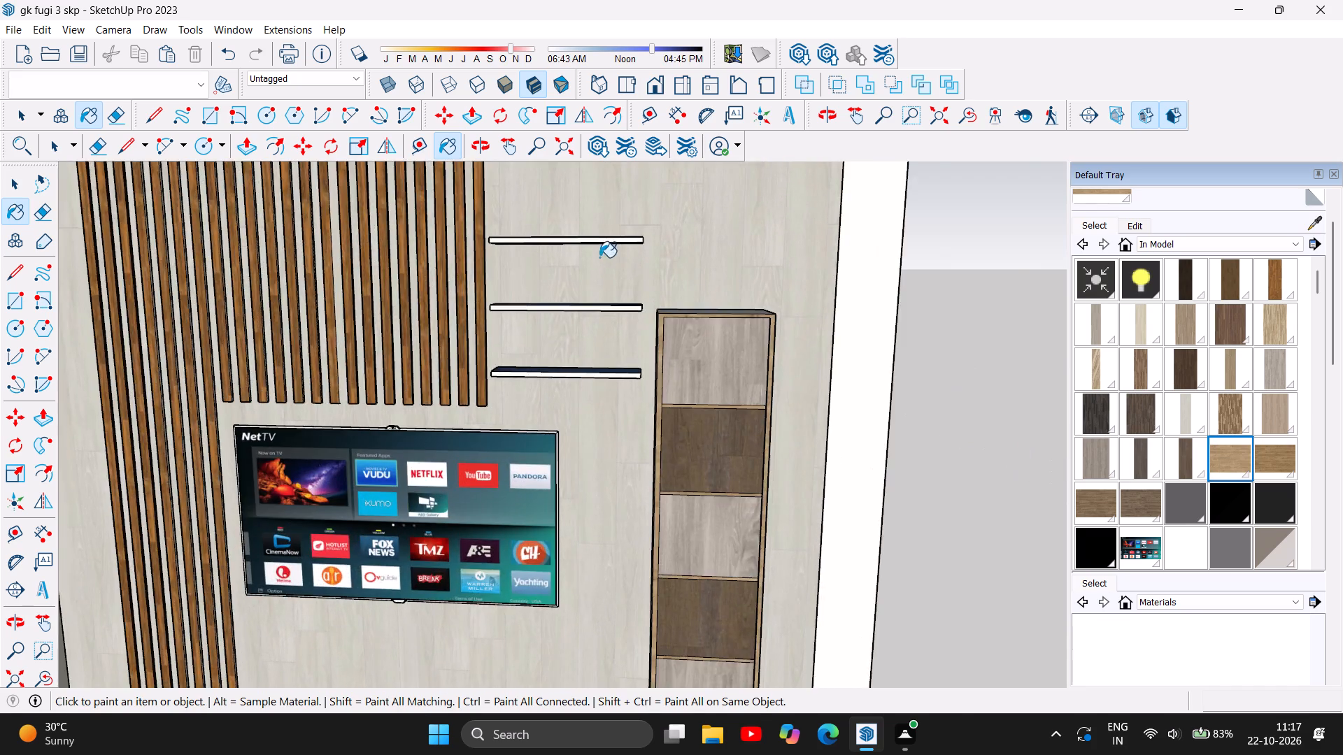
scroll(593, 250, "up", 10)
left_click(590, 229)
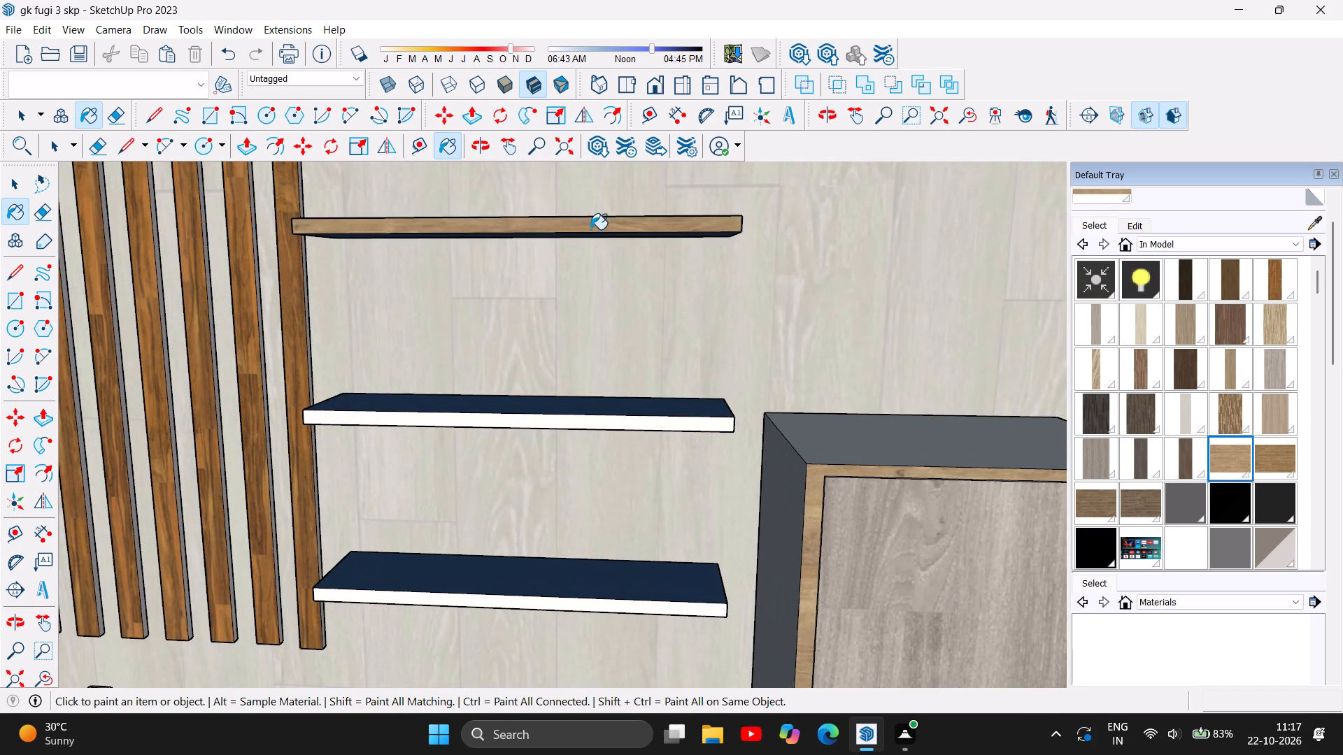
left_click(535, 422)
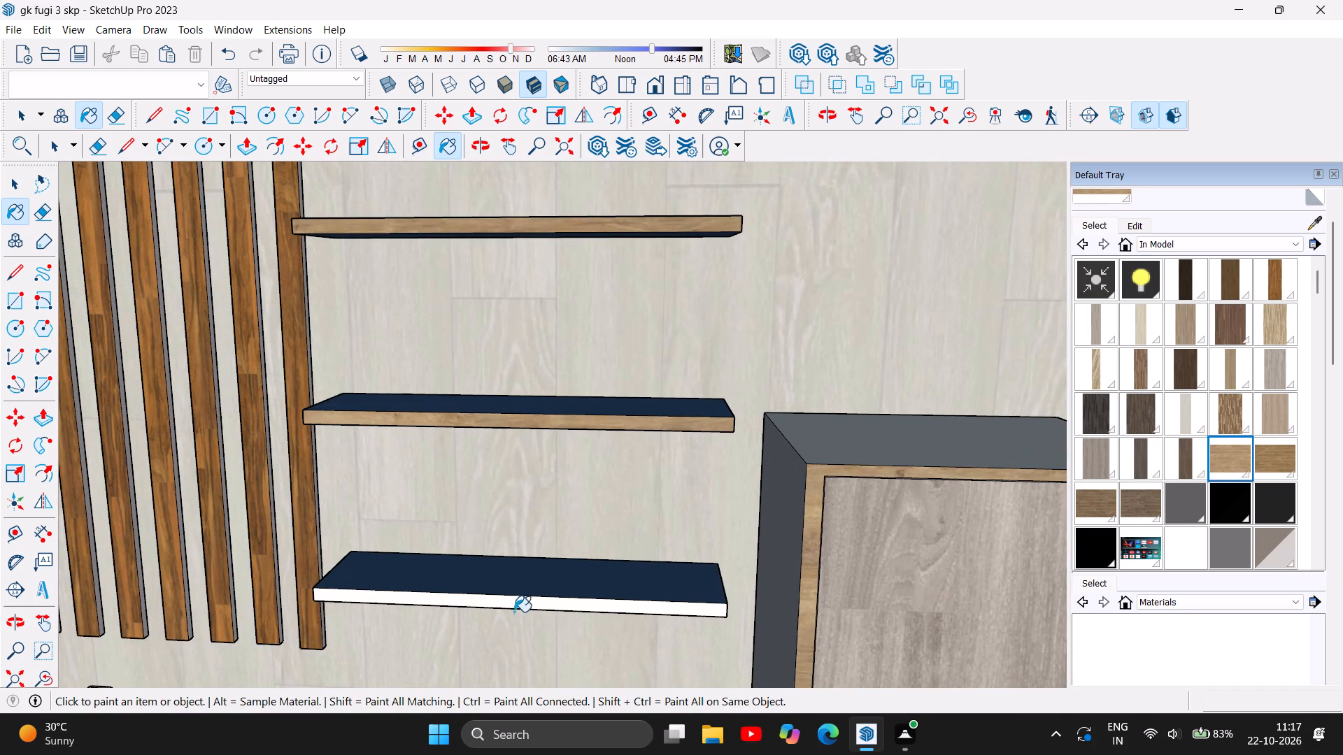
left_click(521, 606)
Examine the whole TV wall from several distances, comparing the shelf edges with the slats, cabinets and available model materials.
scroll(626, 380, "down", 13)
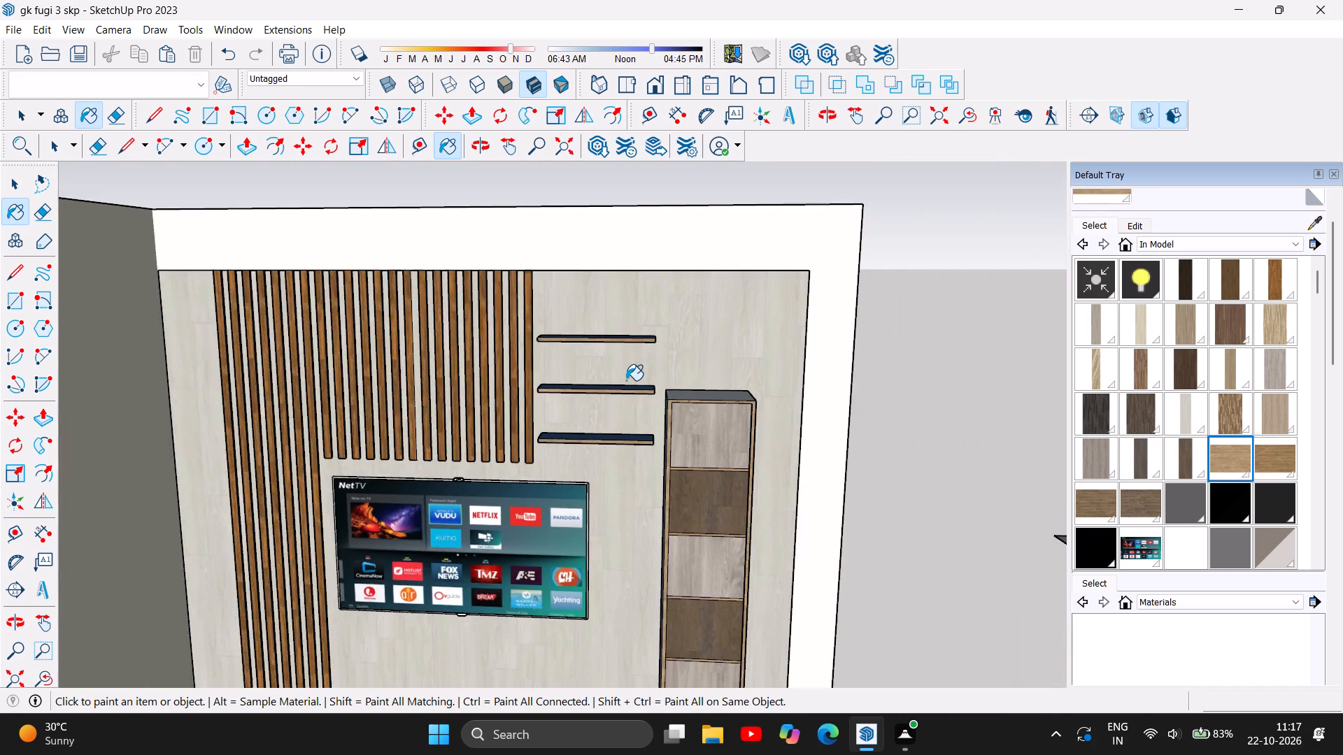
scroll(626, 380, "down", 13)
scroll(617, 547, "up", 6)
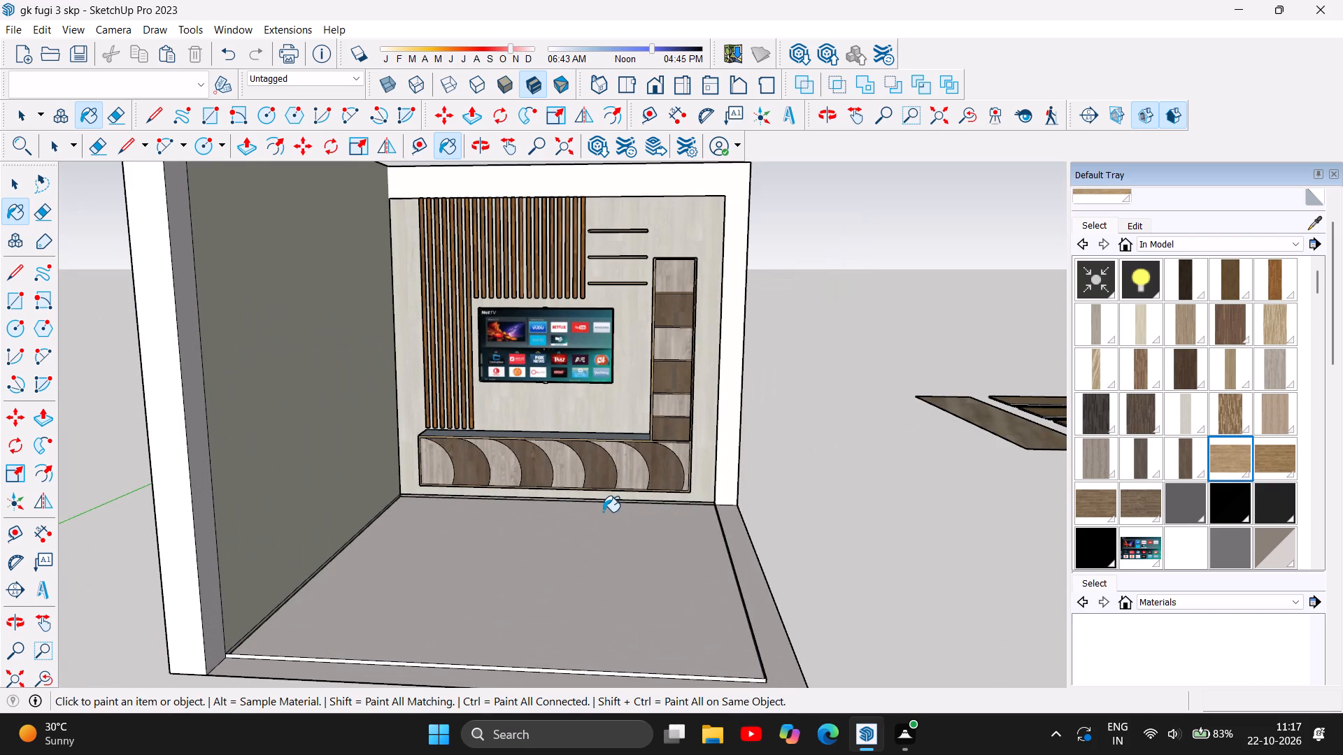
scroll(630, 436, "down", 4)
scroll(557, 435, "up", 3)
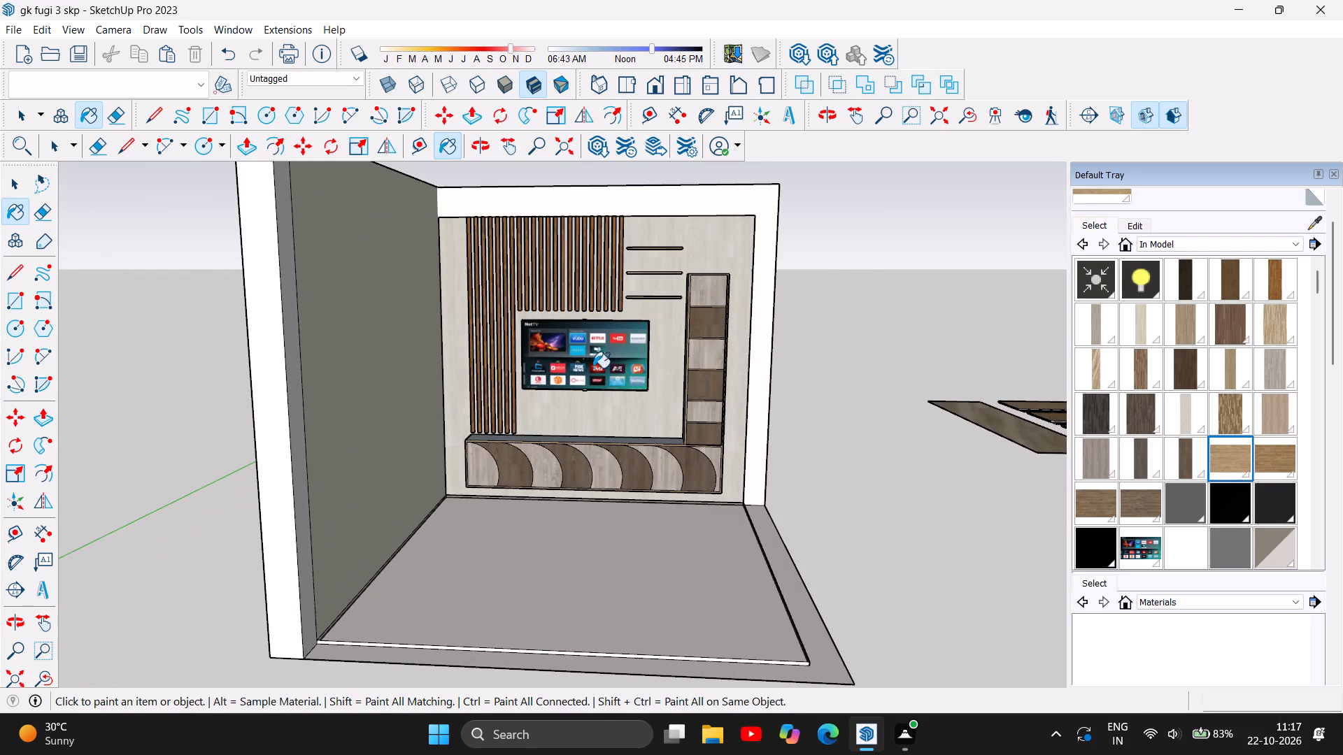
scroll(765, 350, "up", 2)
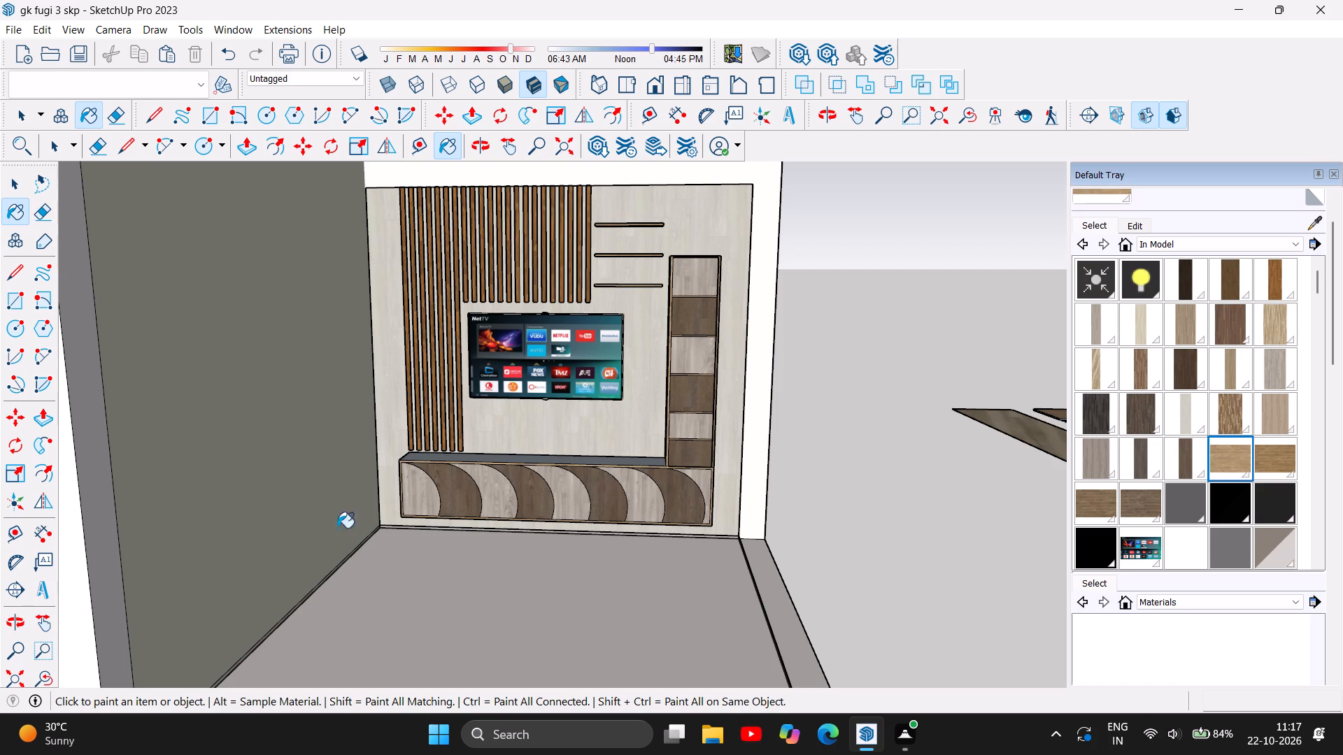
scroll(497, 528, "down", 5)
scroll(556, 498, "up", 4)
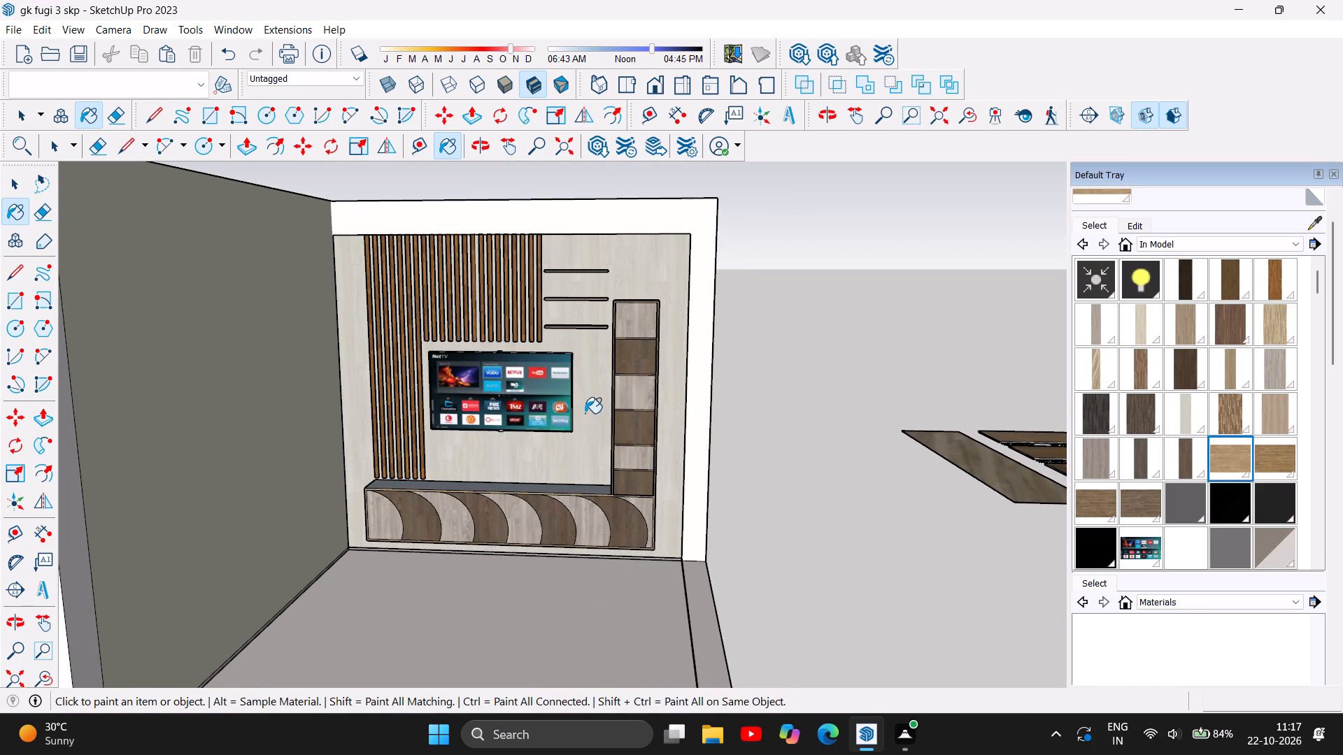
scroll(1248, 530, "down", 3)
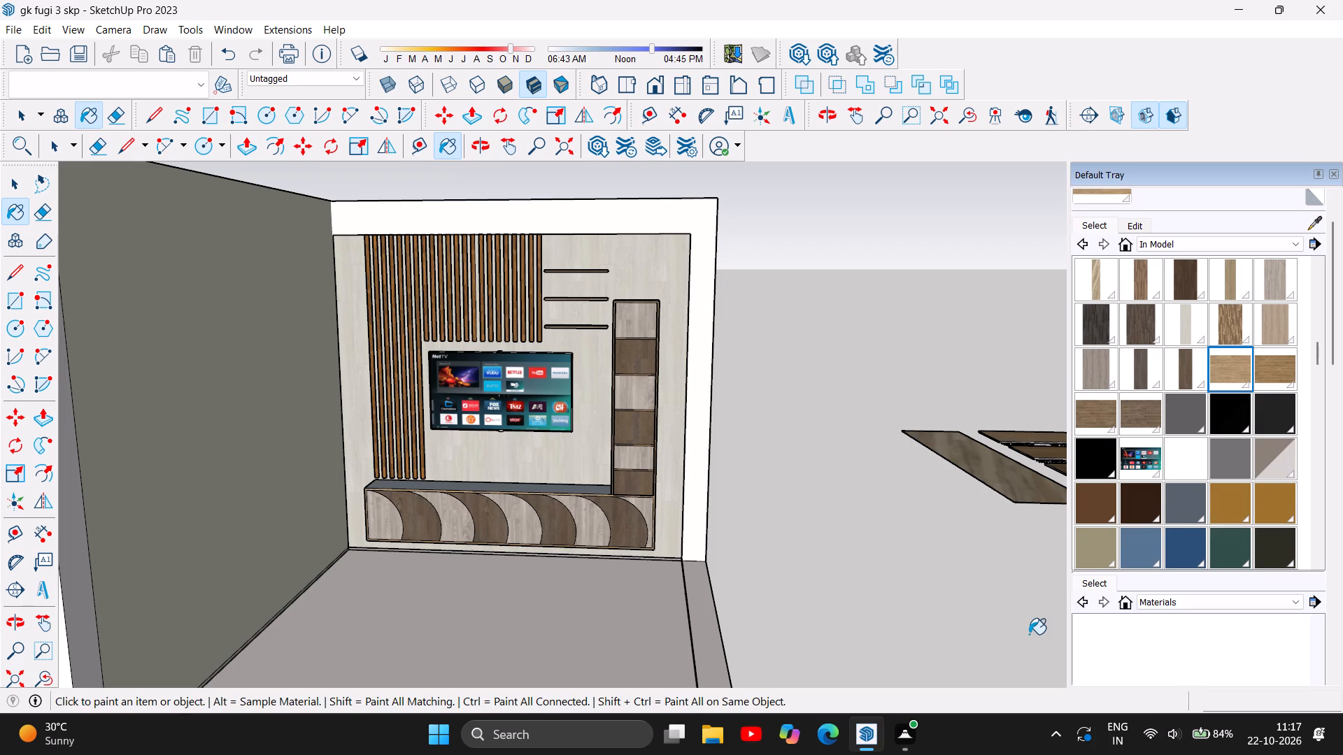
Save the model.
key("ctrl+s")
Look through the model's materials, from the wood finishes down to the plain colours.
scroll(1174, 499, "up", 6)
scroll(1239, 541, "down", 6)
scroll(1244, 545, "up", 5)
scroll(1246, 545, "down", 6)
scroll(1246, 545, "up", 6)
scroll(1246, 545, "down", 6)
scroll(1246, 545, "up", 5)
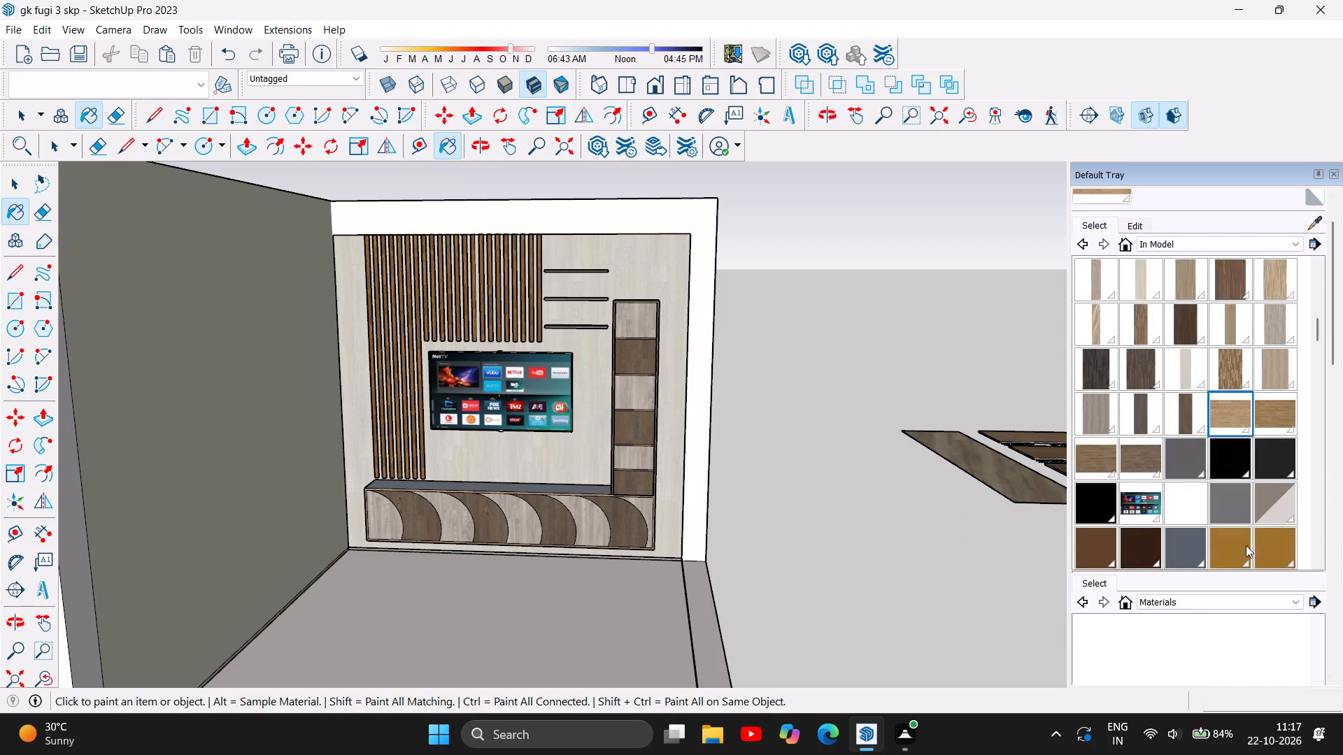
scroll(1246, 545, "down", 5)
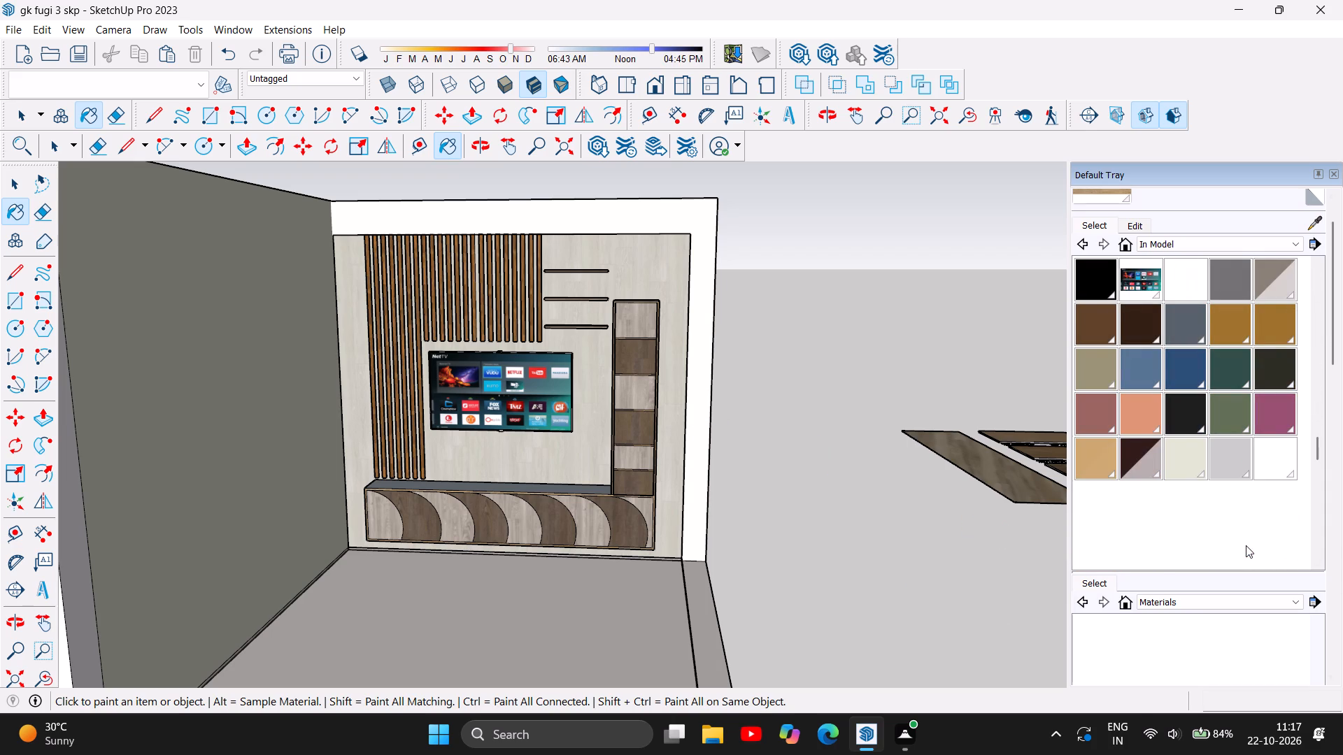
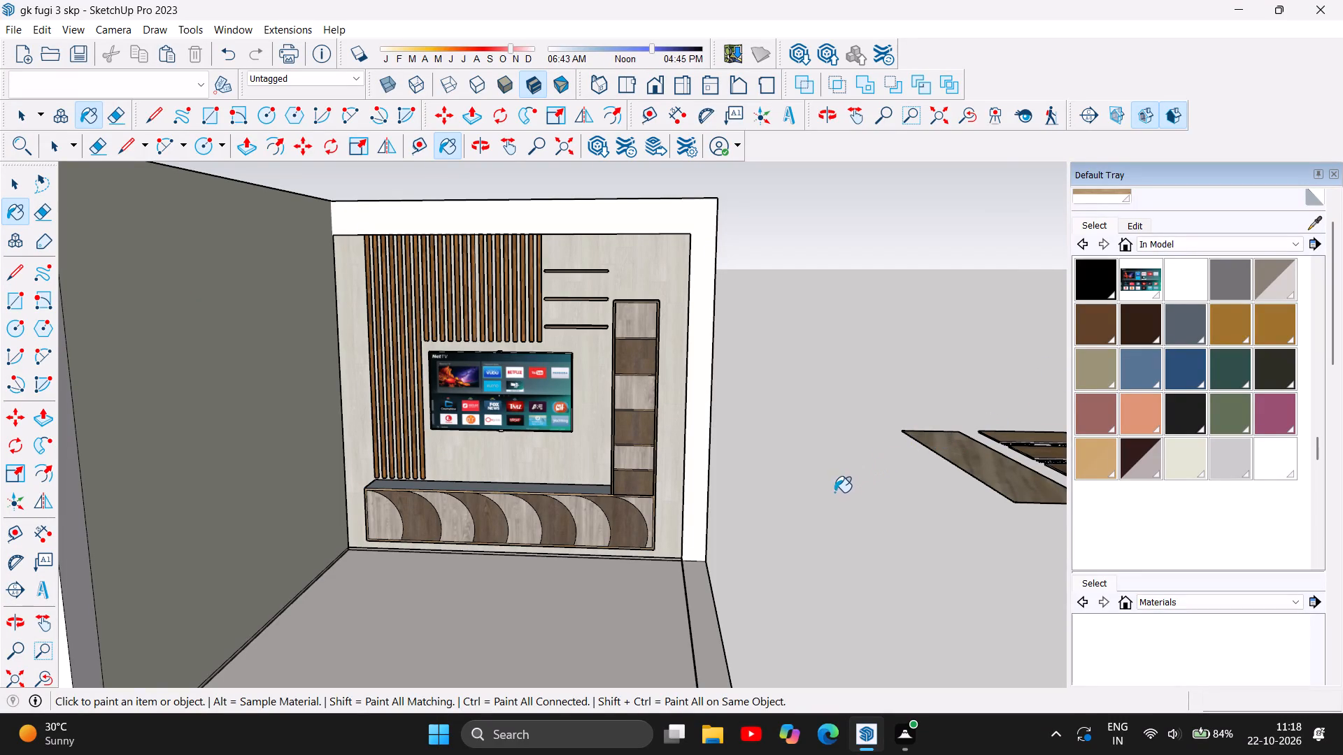
Examine the TV wall's slats, shelves and cabinets up close and from afar against the model's plain colours.
scroll(779, 528, "down", 4)
scroll(625, 352, "up", 5)
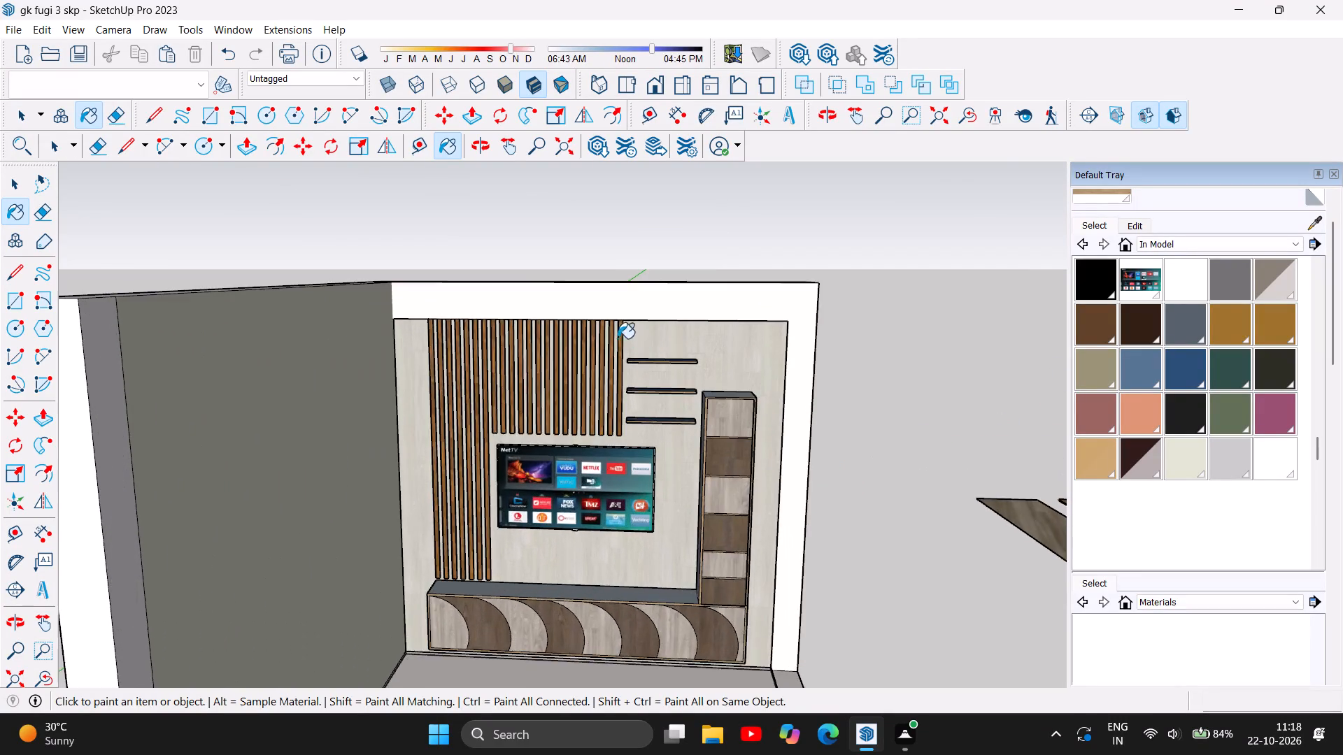
scroll(612, 324, "up", 6)
scroll(671, 423, "up", 7)
scroll(515, 192, "up", 6)
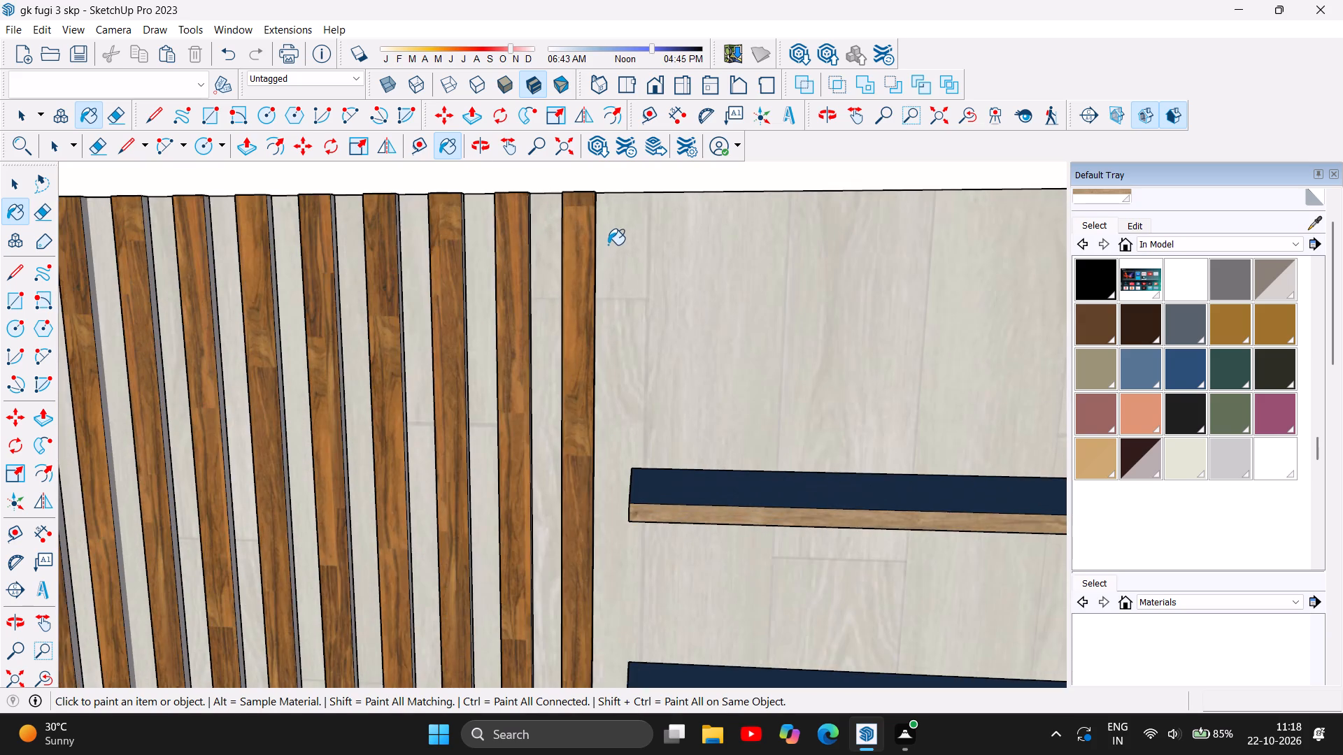
scroll(551, 350, "up", 4)
scroll(555, 347, "down", 6)
scroll(555, 347, "up", 1)
scroll(555, 347, "down", 12)
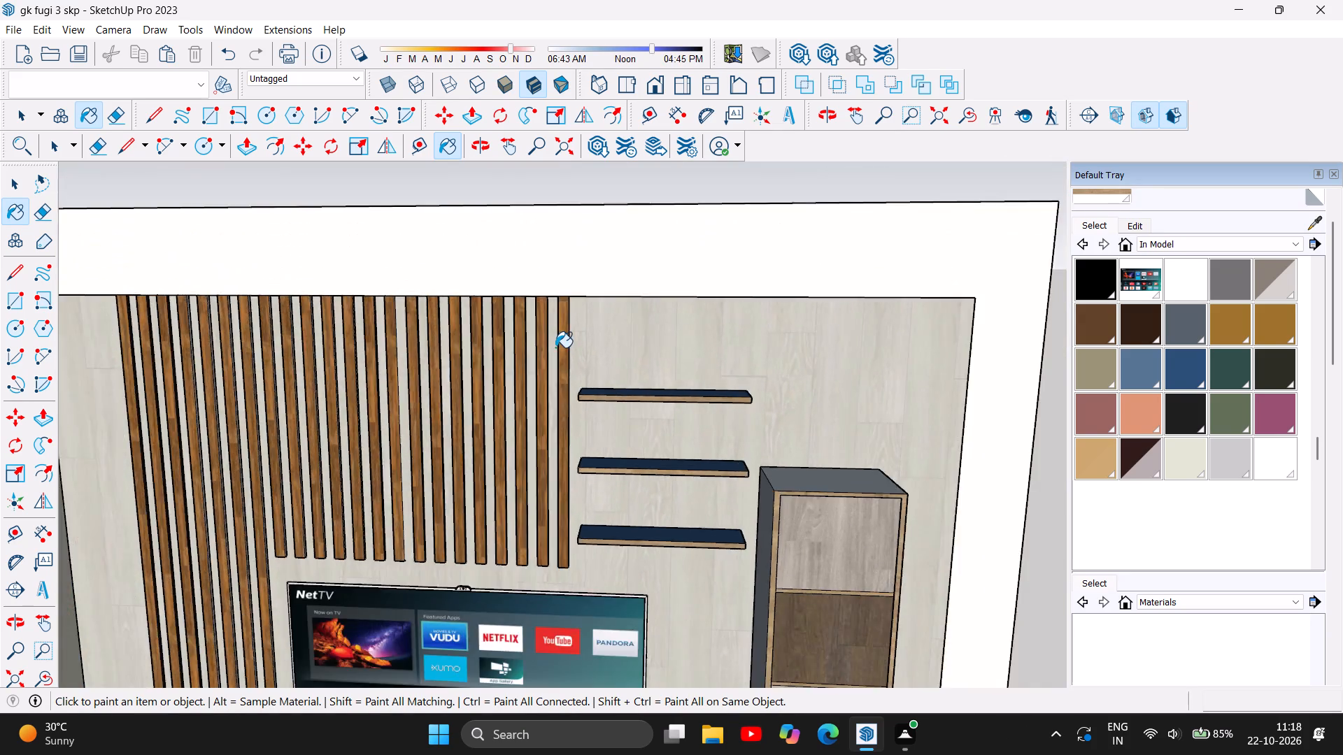
scroll(557, 349, "down", 13)
scroll(532, 648, "up", 6)
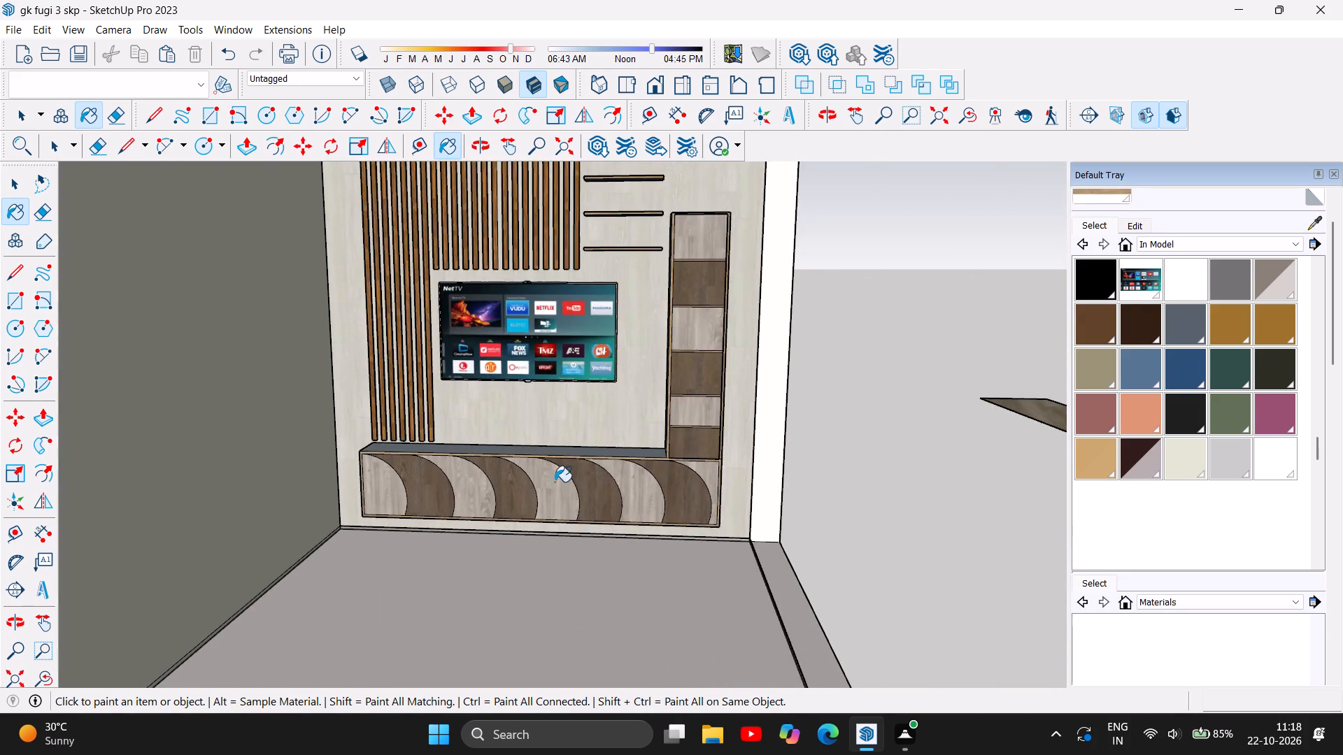
scroll(555, 482, "up", 6)
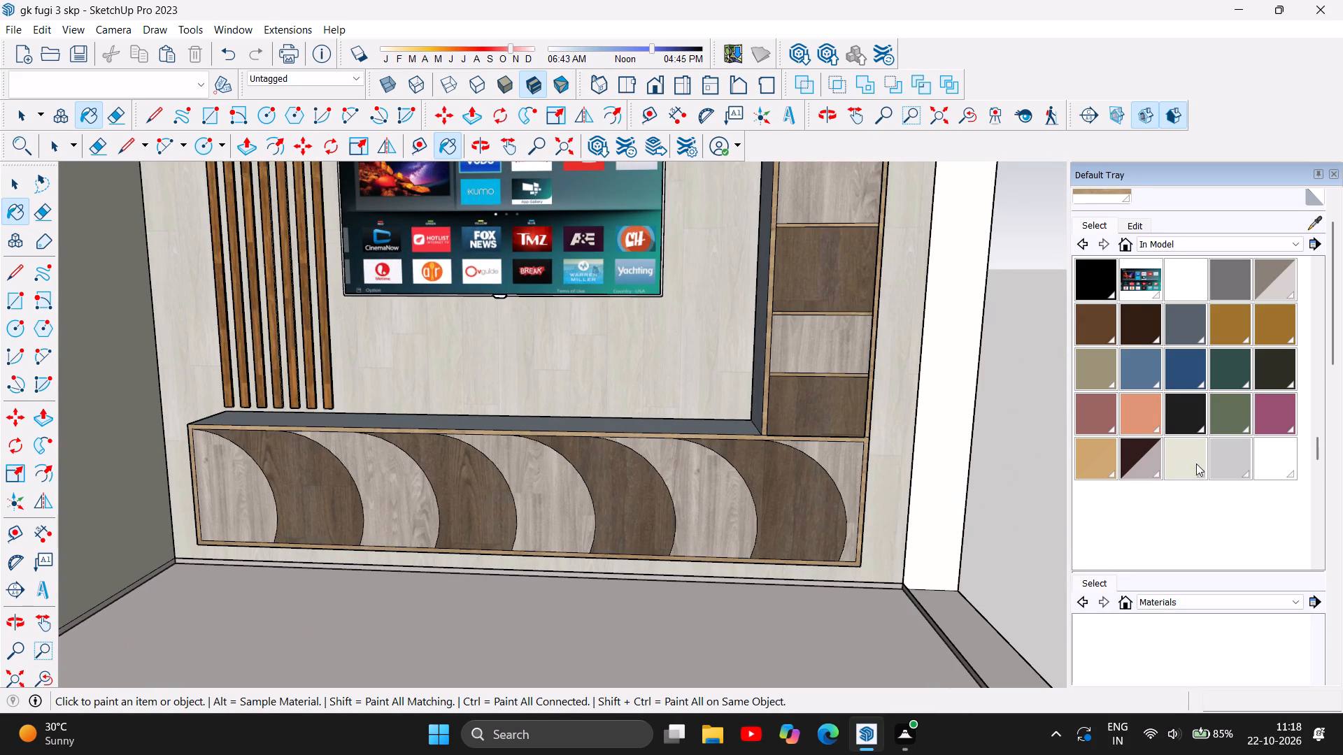
scroll(1196, 463, "down", 2)
scroll(1103, 496, "up", 1)
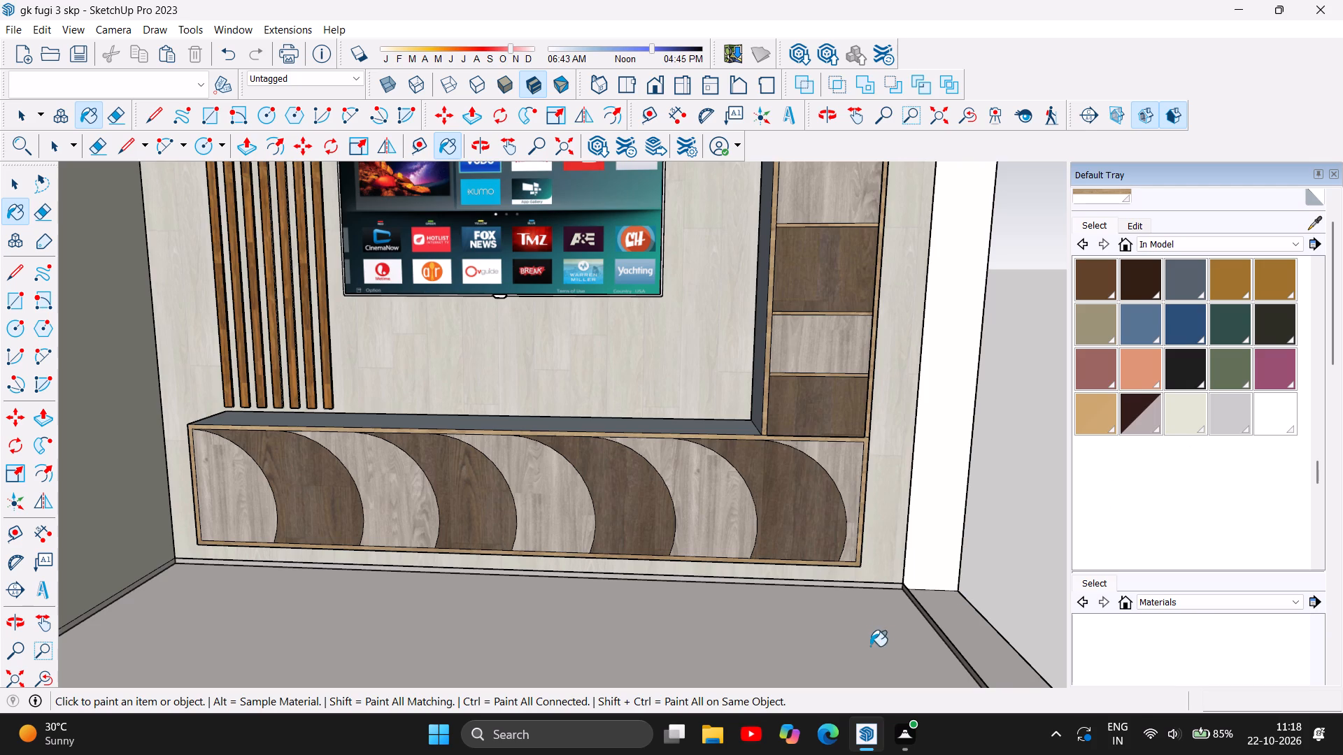
scroll(853, 496, "up", 5)
scroll(723, 568, "up", 2)
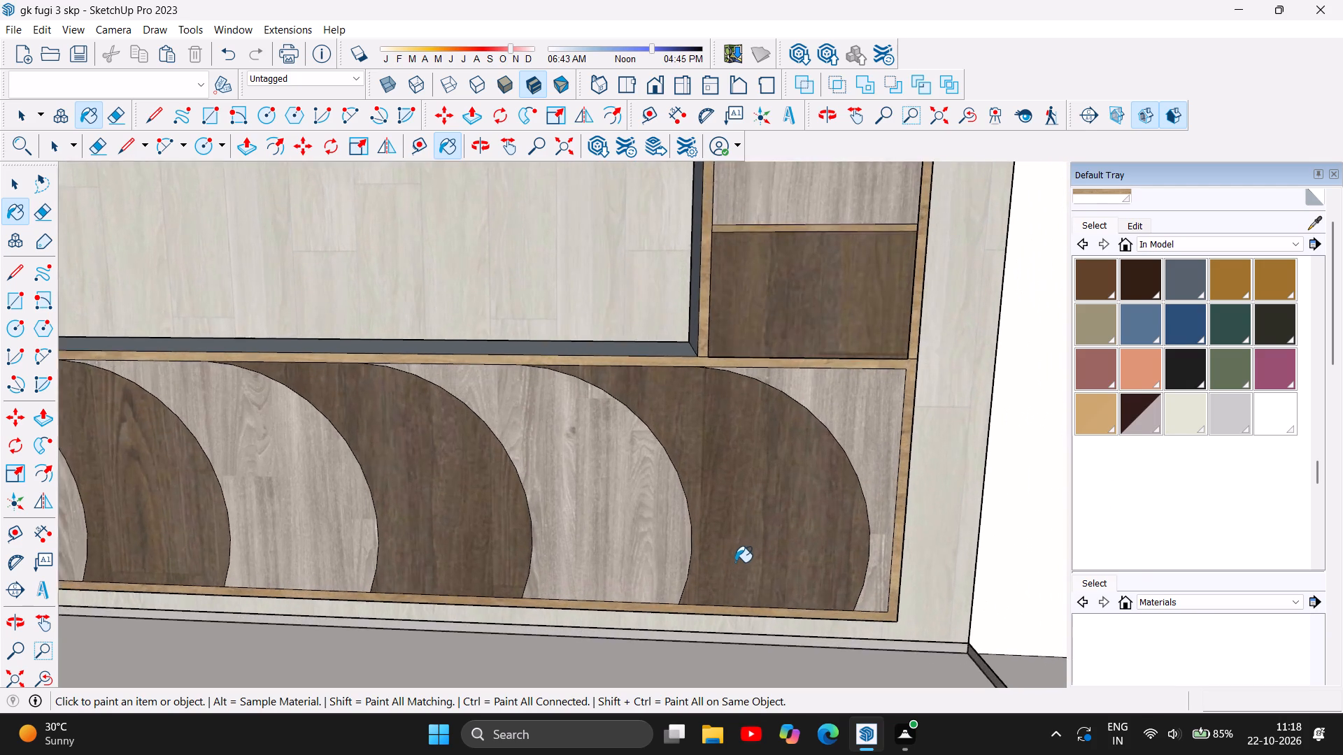
scroll(735, 562, "up", 2)
scroll(857, 466, "down", 18)
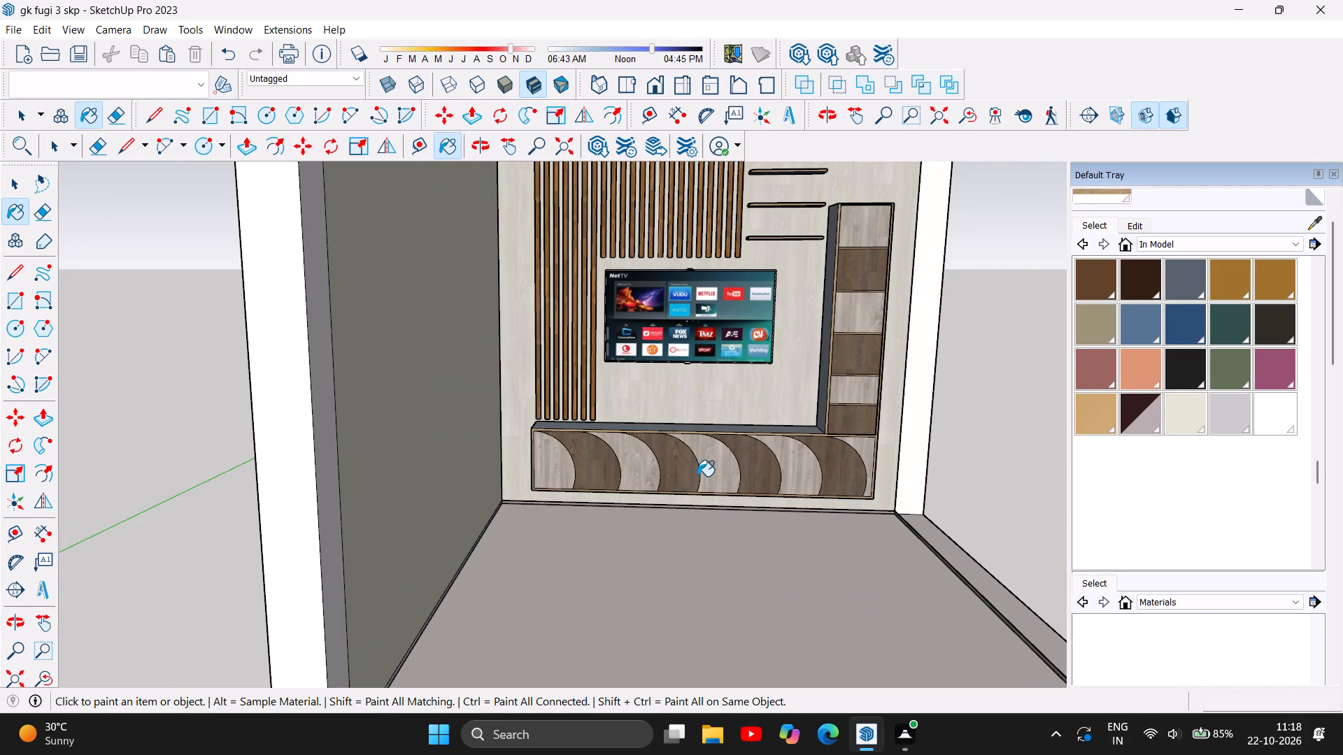
scroll(700, 568, "down", 2)
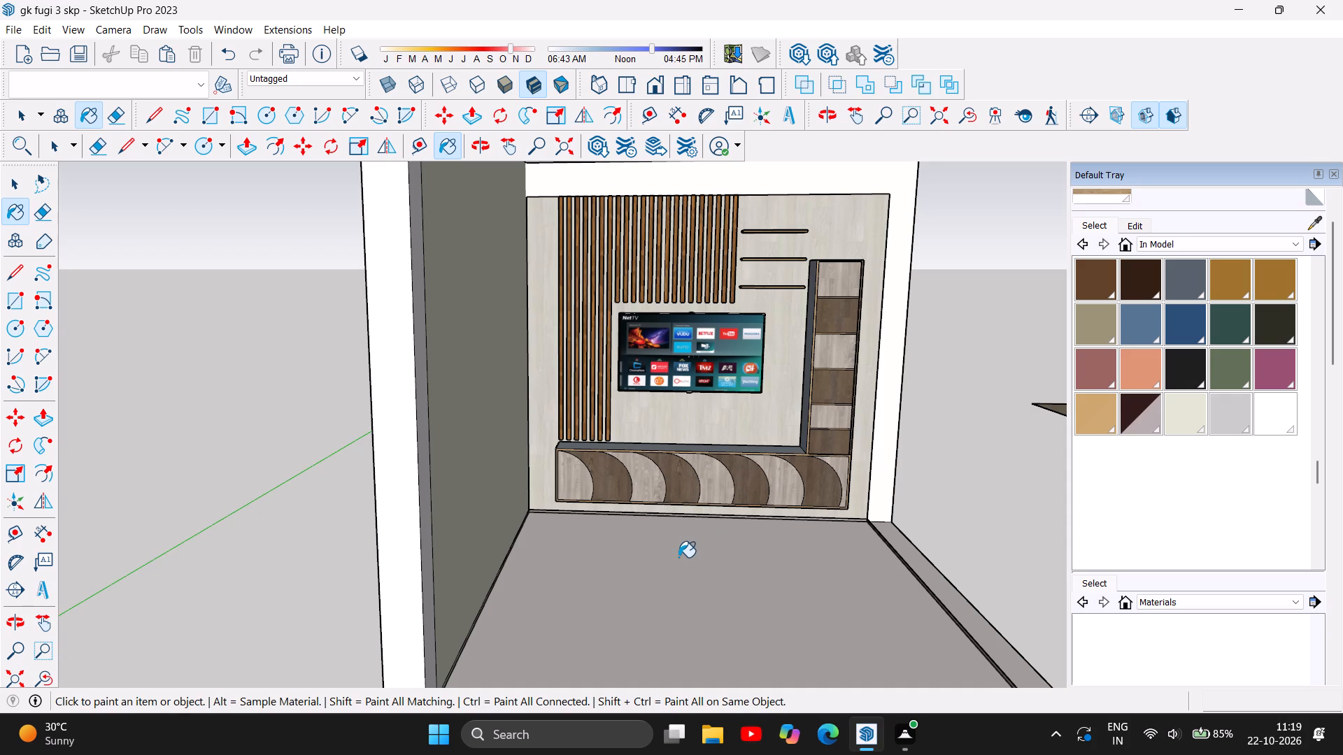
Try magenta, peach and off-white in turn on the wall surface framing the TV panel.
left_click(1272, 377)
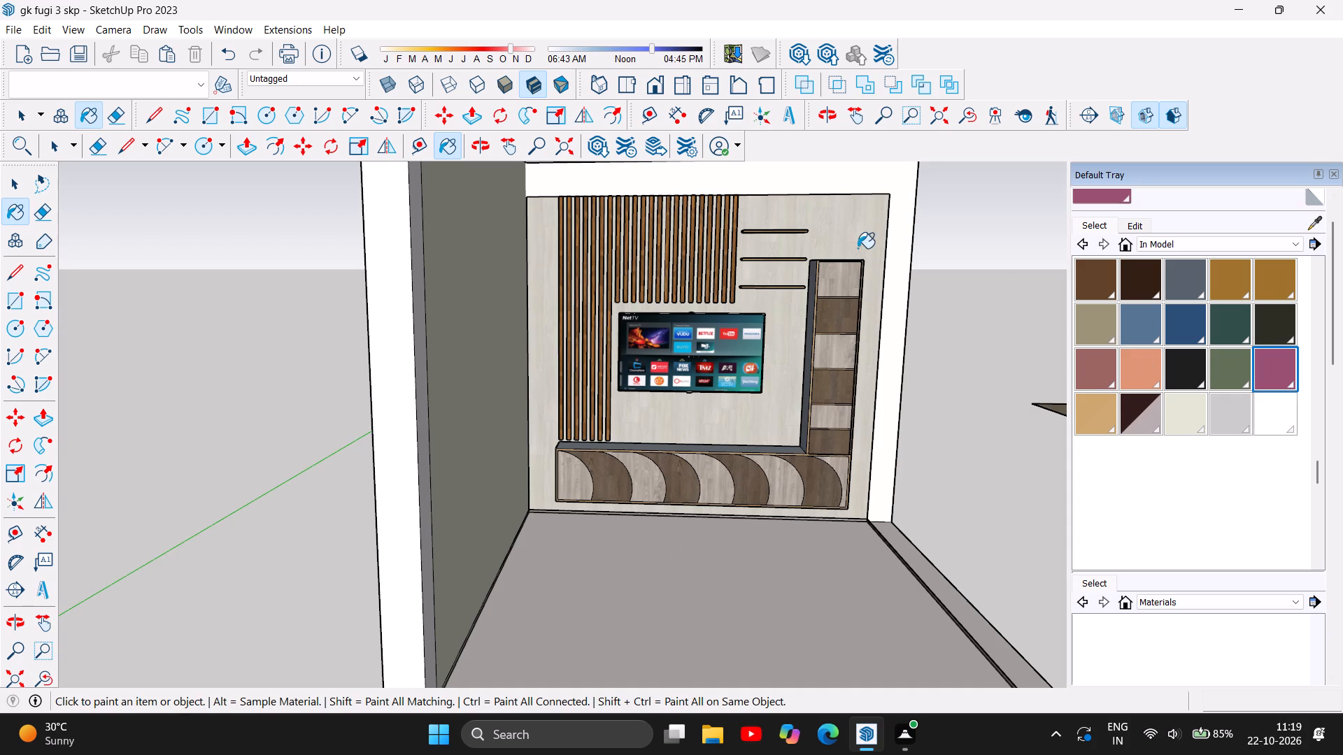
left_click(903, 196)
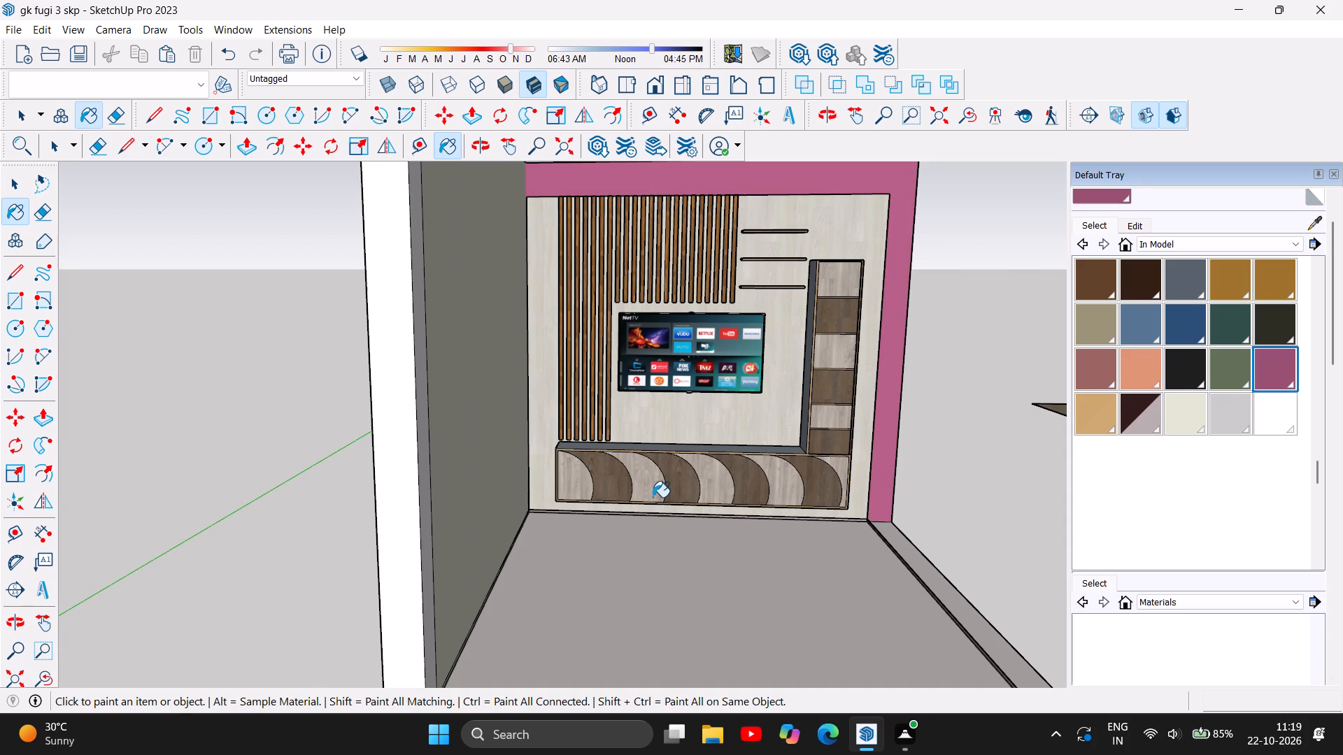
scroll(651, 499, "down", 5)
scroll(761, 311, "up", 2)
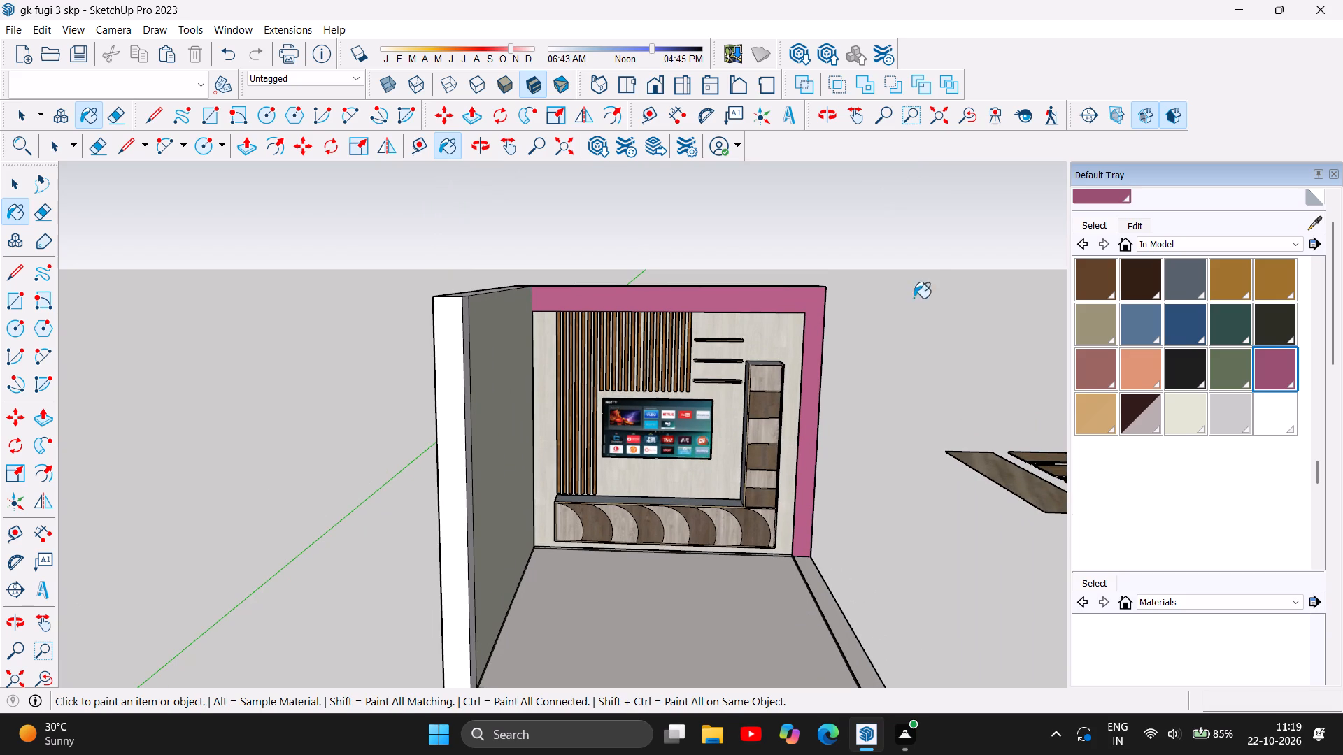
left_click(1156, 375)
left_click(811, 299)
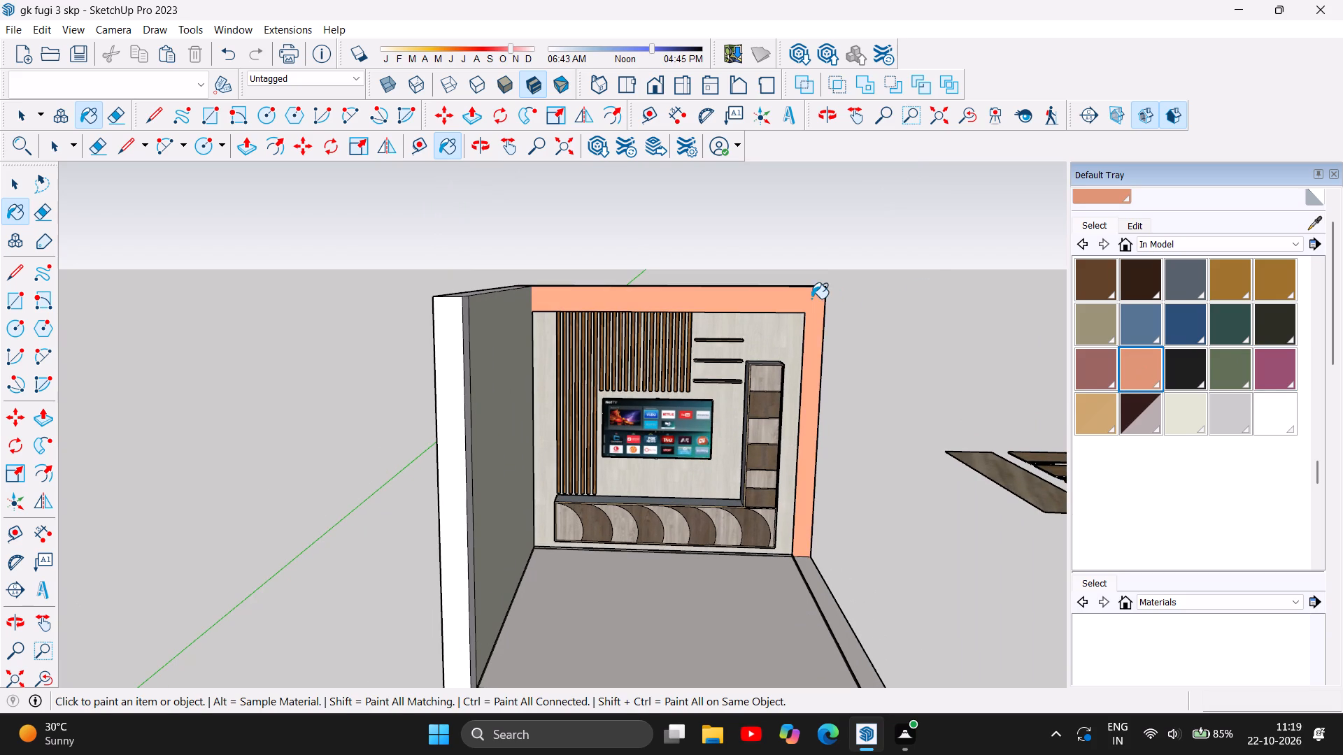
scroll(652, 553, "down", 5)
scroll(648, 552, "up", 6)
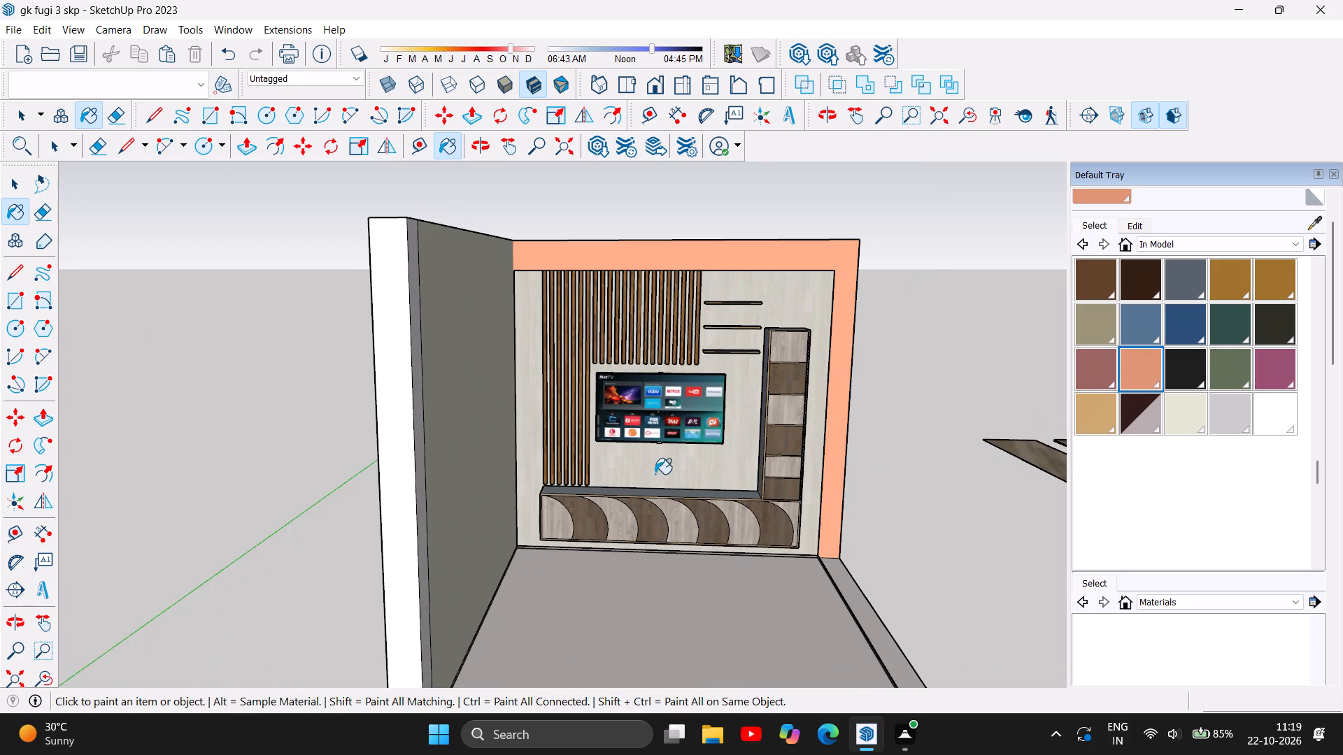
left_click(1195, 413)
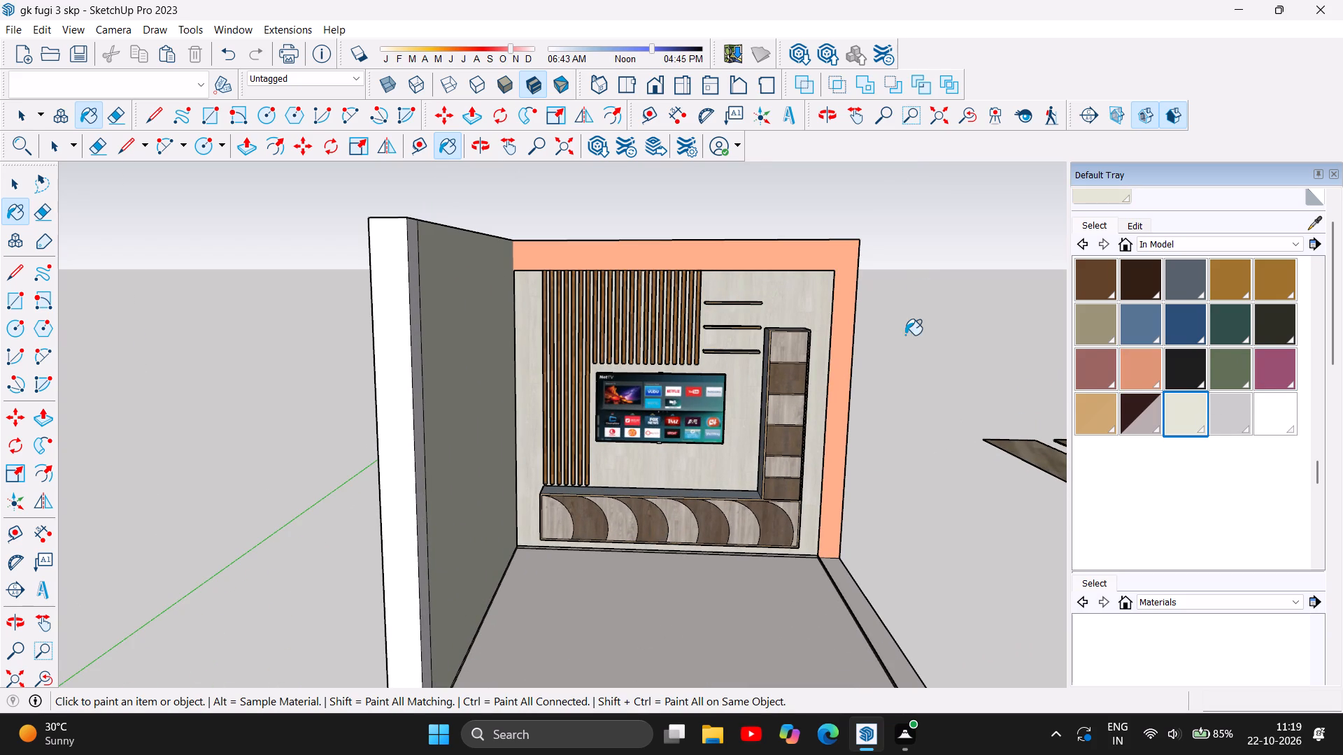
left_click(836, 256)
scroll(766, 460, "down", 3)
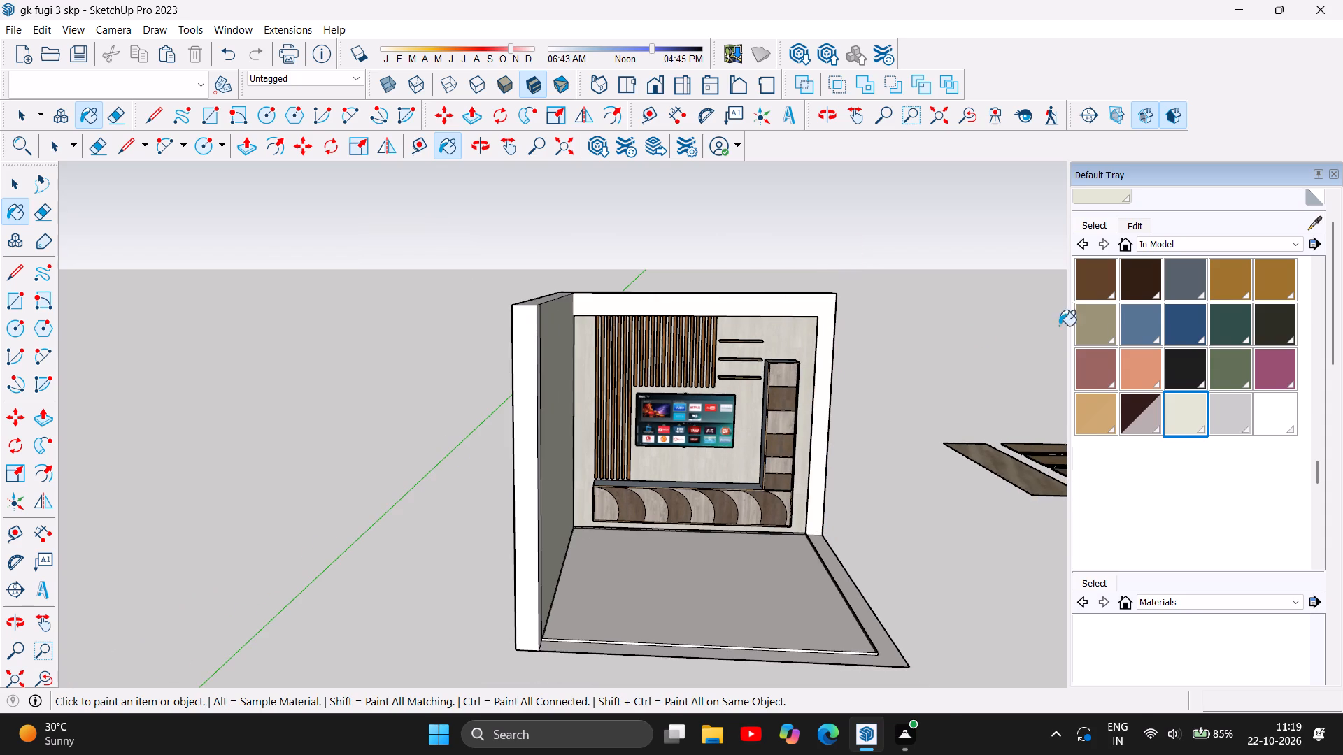
Paint the wall surface framing the TV panel and the adjoining side wall with the muted blue colour.
scroll(1171, 349, "up", 2)
left_click(1146, 417)
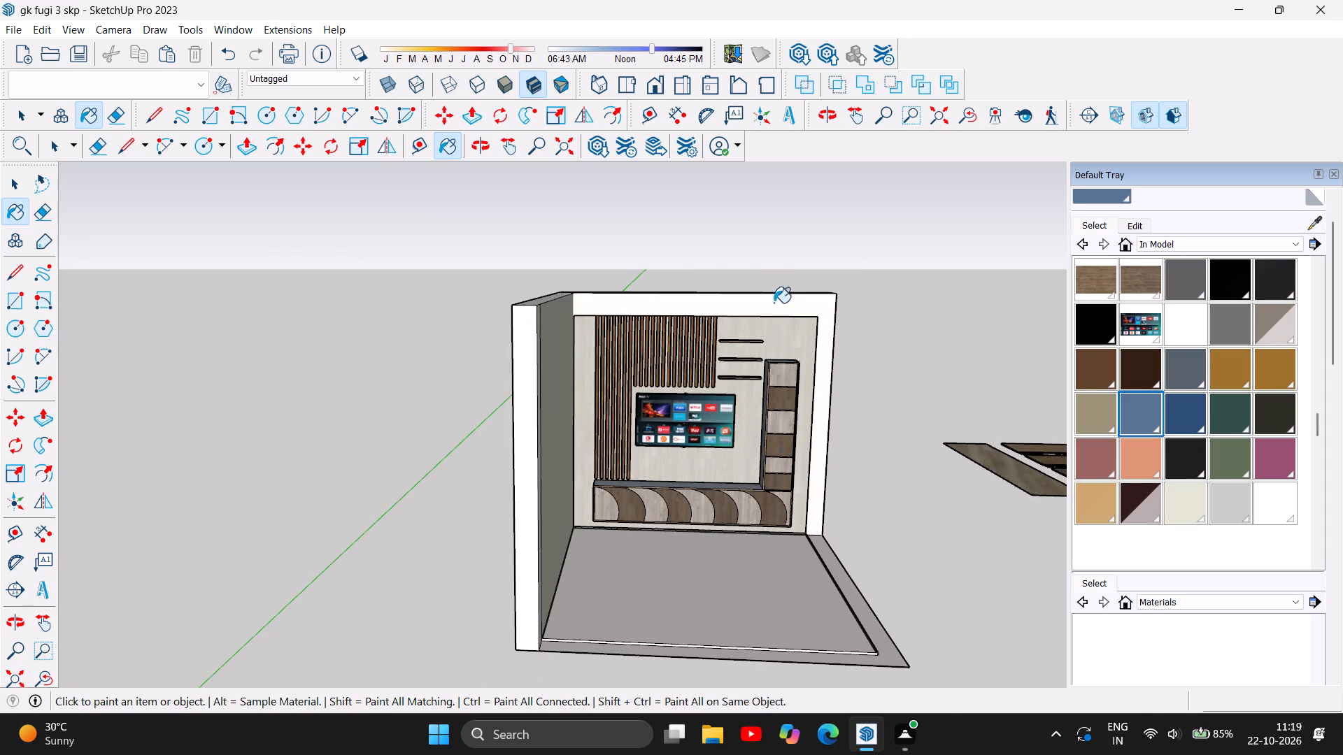
left_click(776, 305)
scroll(789, 494, "down", 3)
scroll(784, 503, "up", 6)
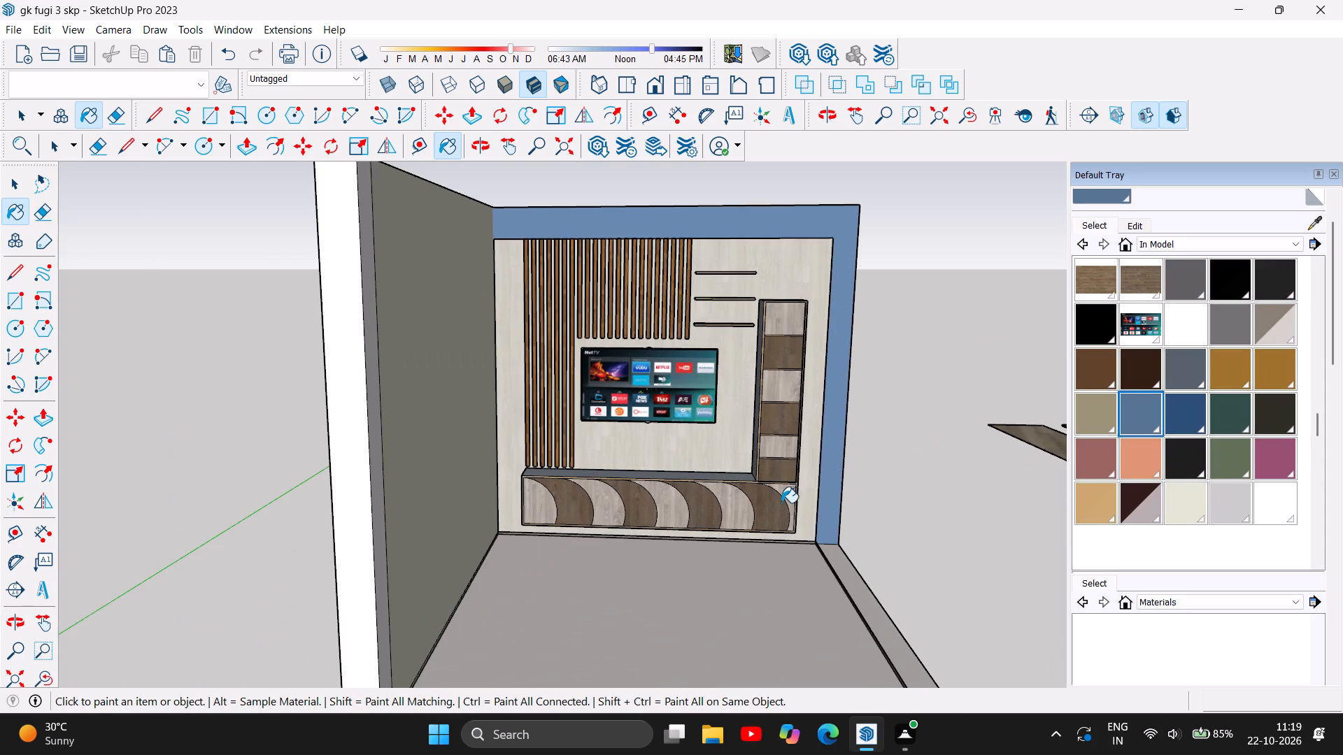
scroll(863, 417, "up", 1)
left_click(236, 445)
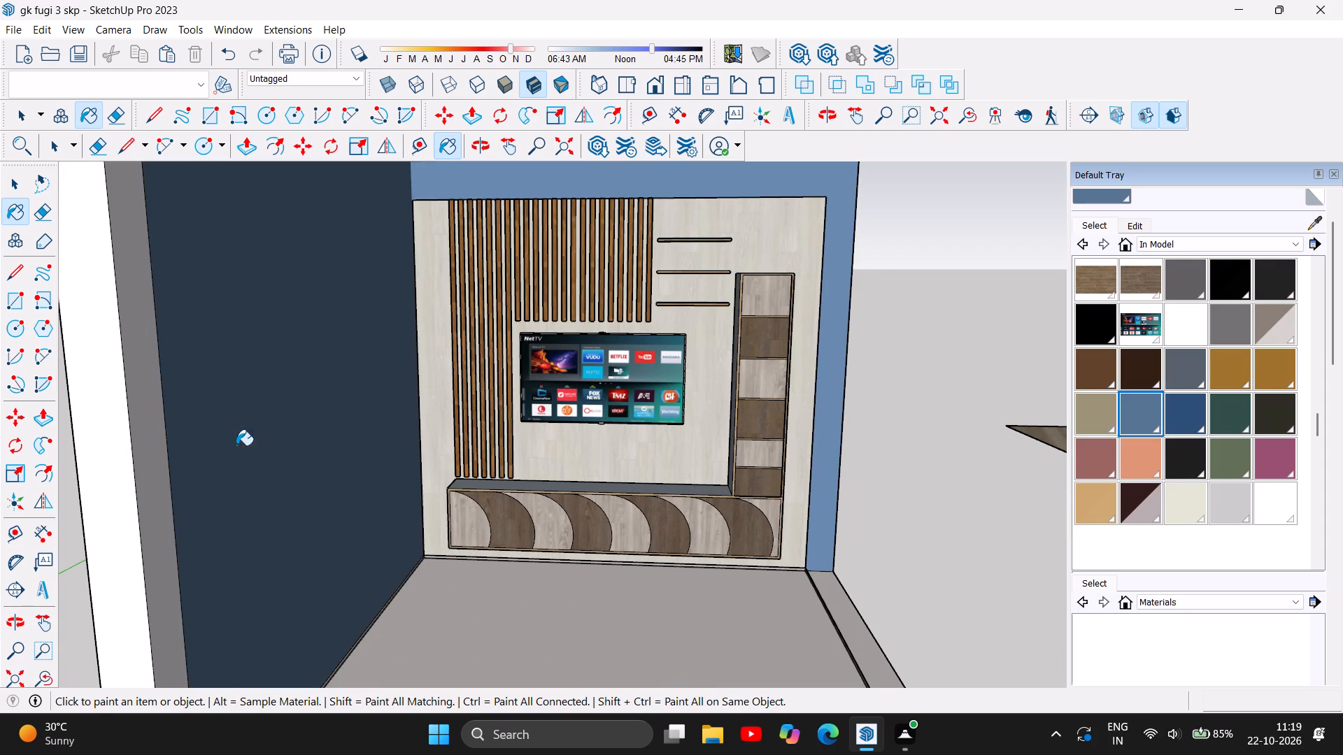
scroll(662, 473, "down", 6)
scroll(713, 632, "up", 7)
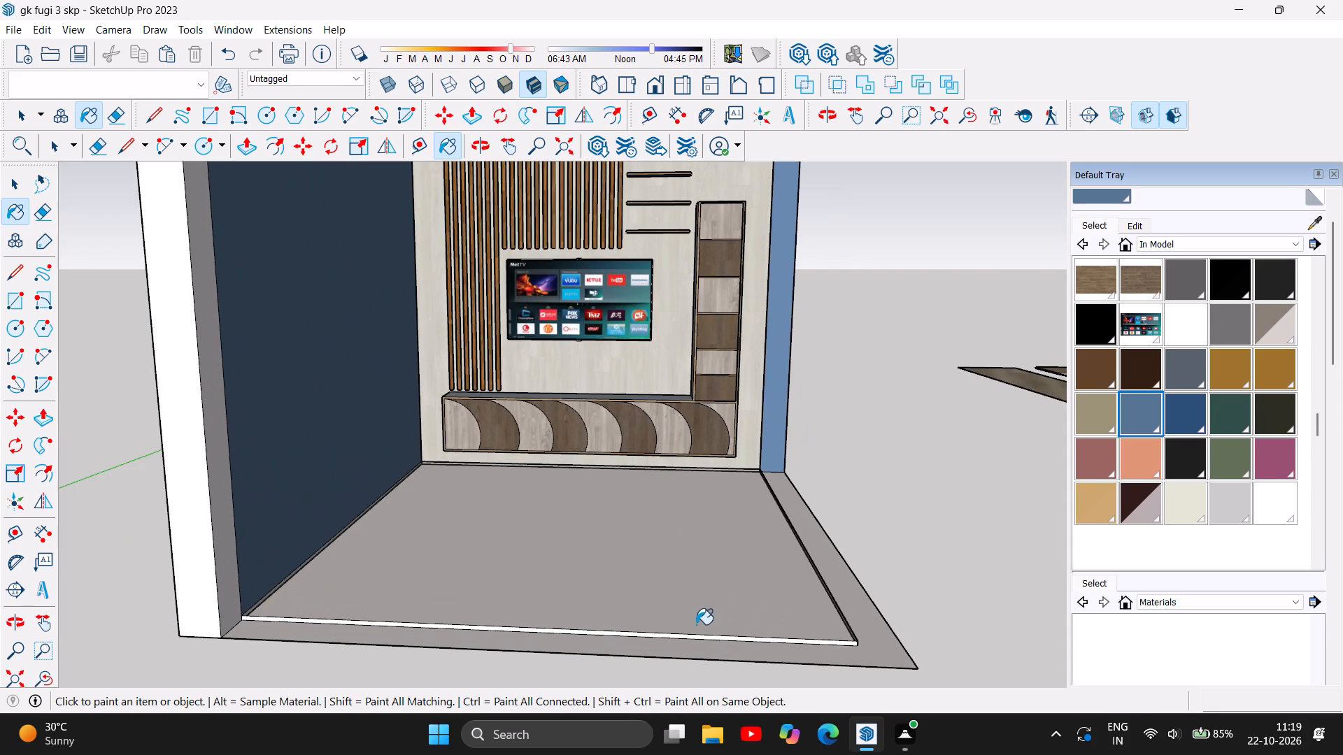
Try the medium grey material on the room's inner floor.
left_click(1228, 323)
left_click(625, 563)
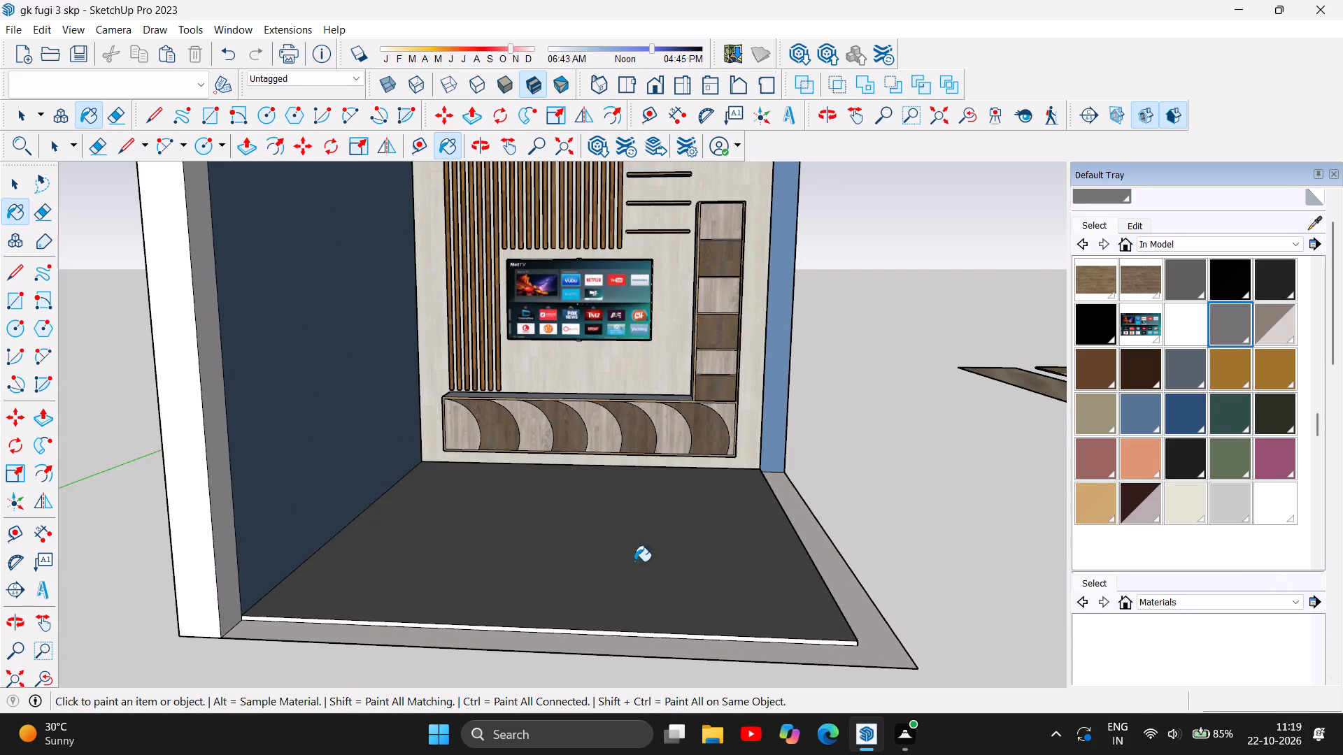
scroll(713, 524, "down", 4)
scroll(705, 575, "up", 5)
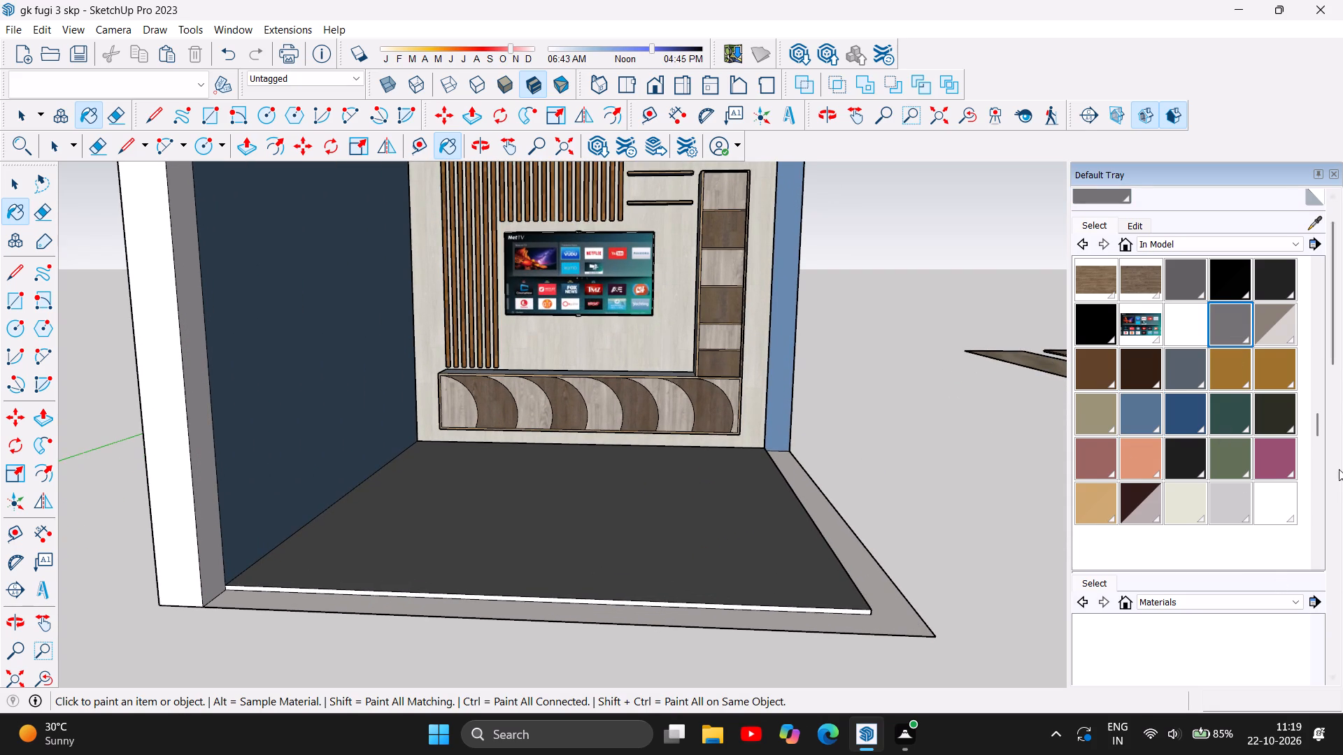
Paint the room's inner floor and its outer border strip with the darker grey material.
left_click(1189, 290)
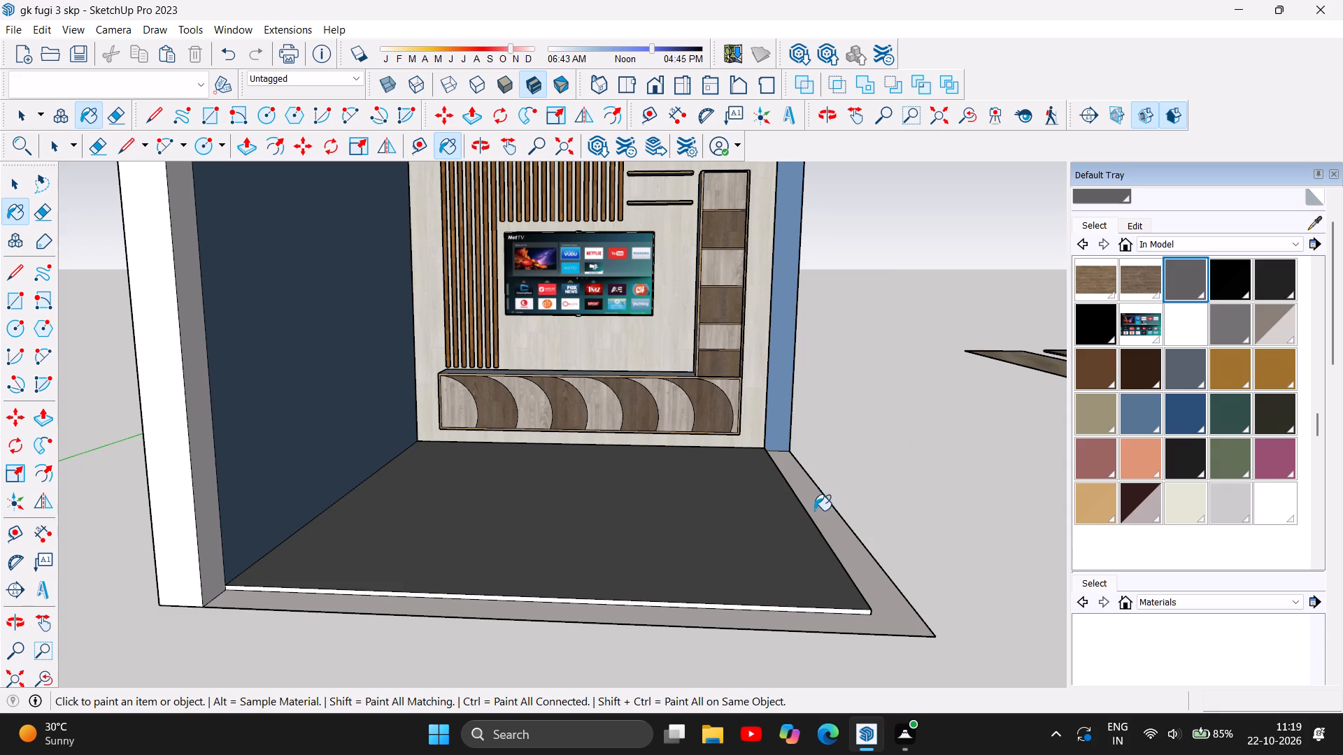
left_click(777, 559)
scroll(607, 597, "down", 5)
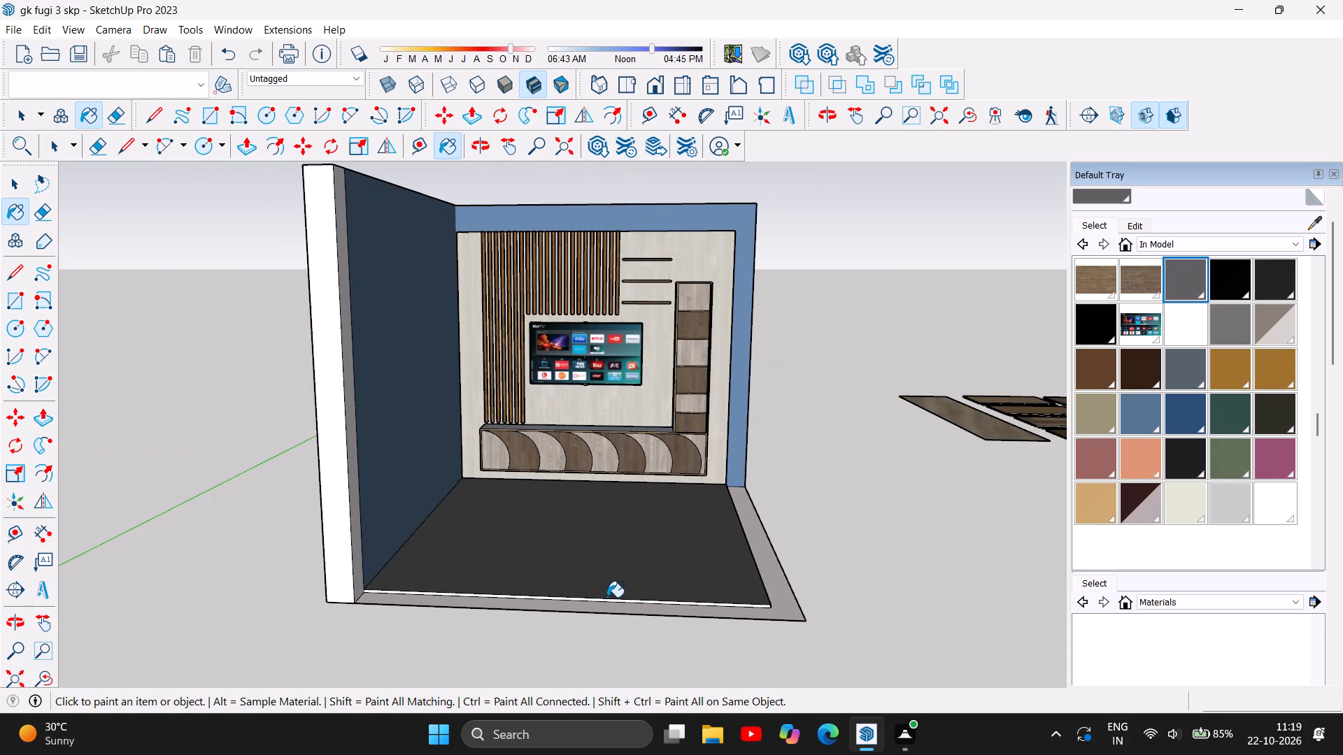
left_click(762, 573)
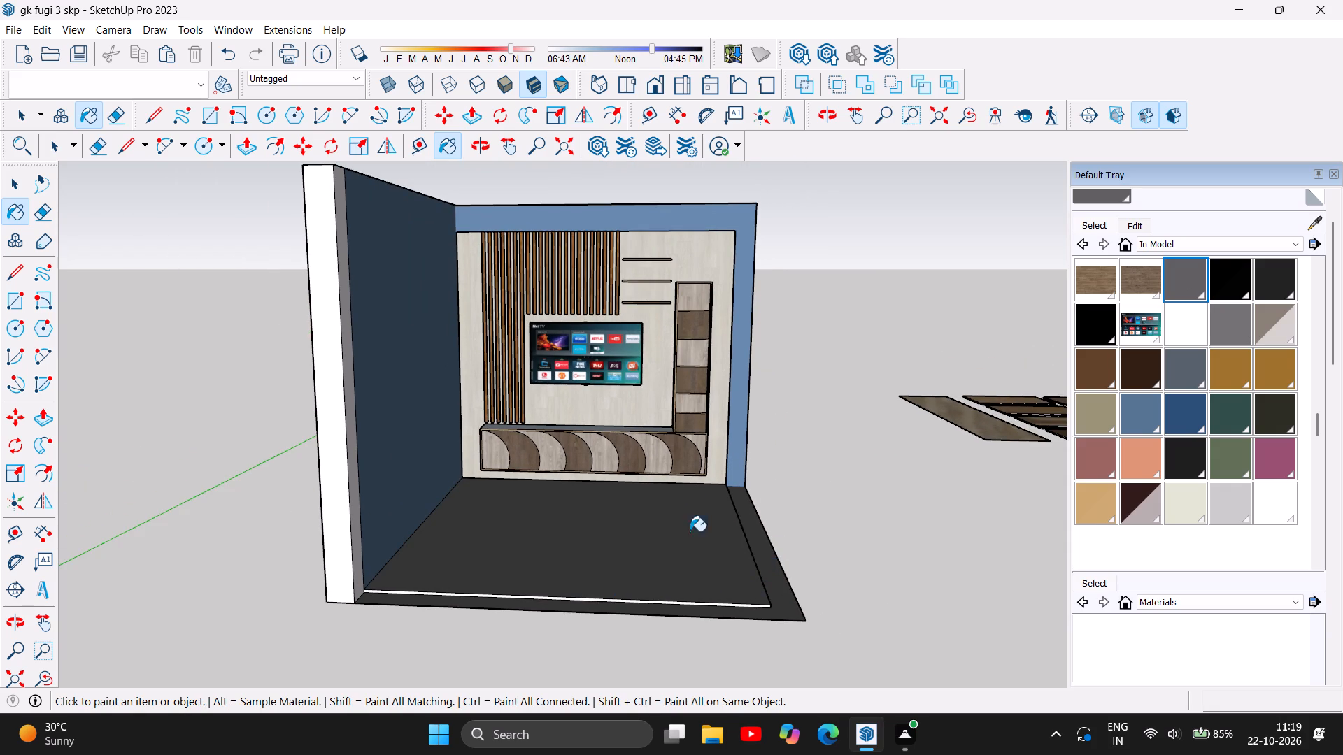
Examine the painted room from the front and at an angle, comparing the walls and floor with the TV unit.
scroll(687, 496, "up", 10)
scroll(713, 491, "down", 7)
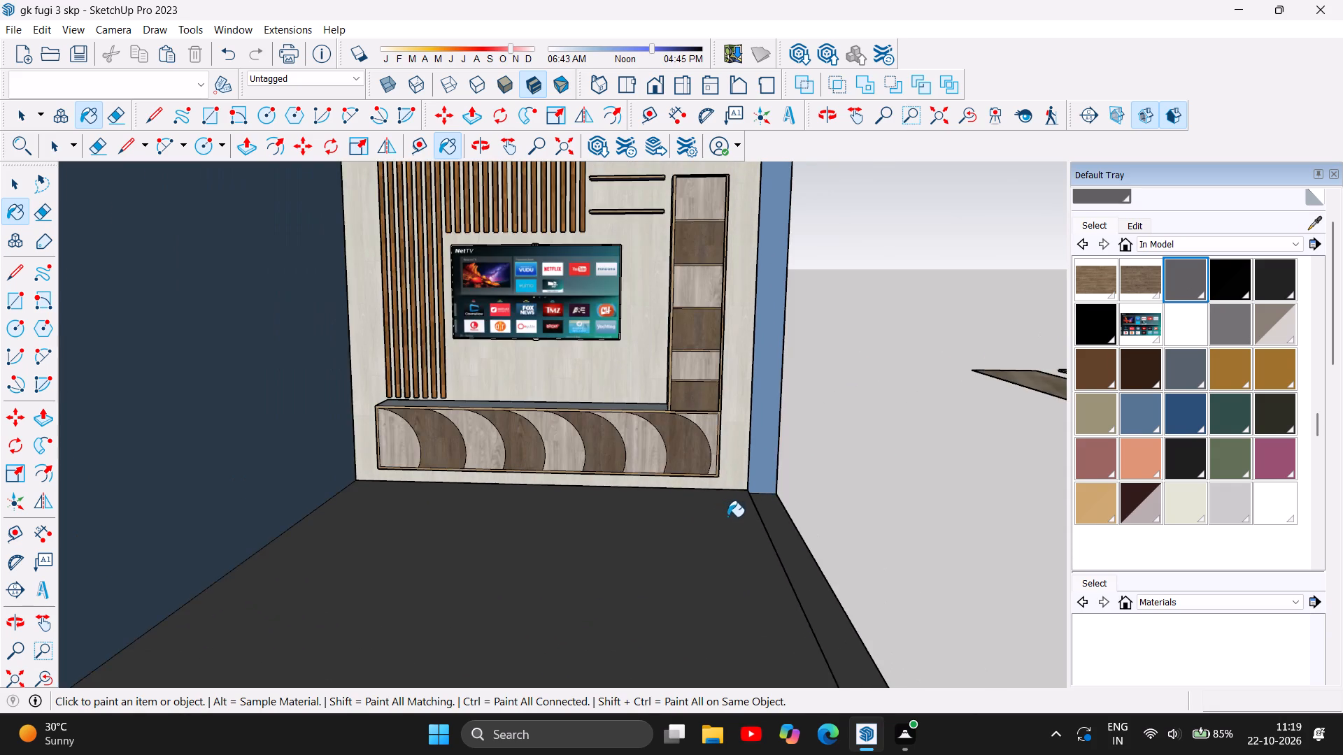
scroll(729, 519, "down", 5)
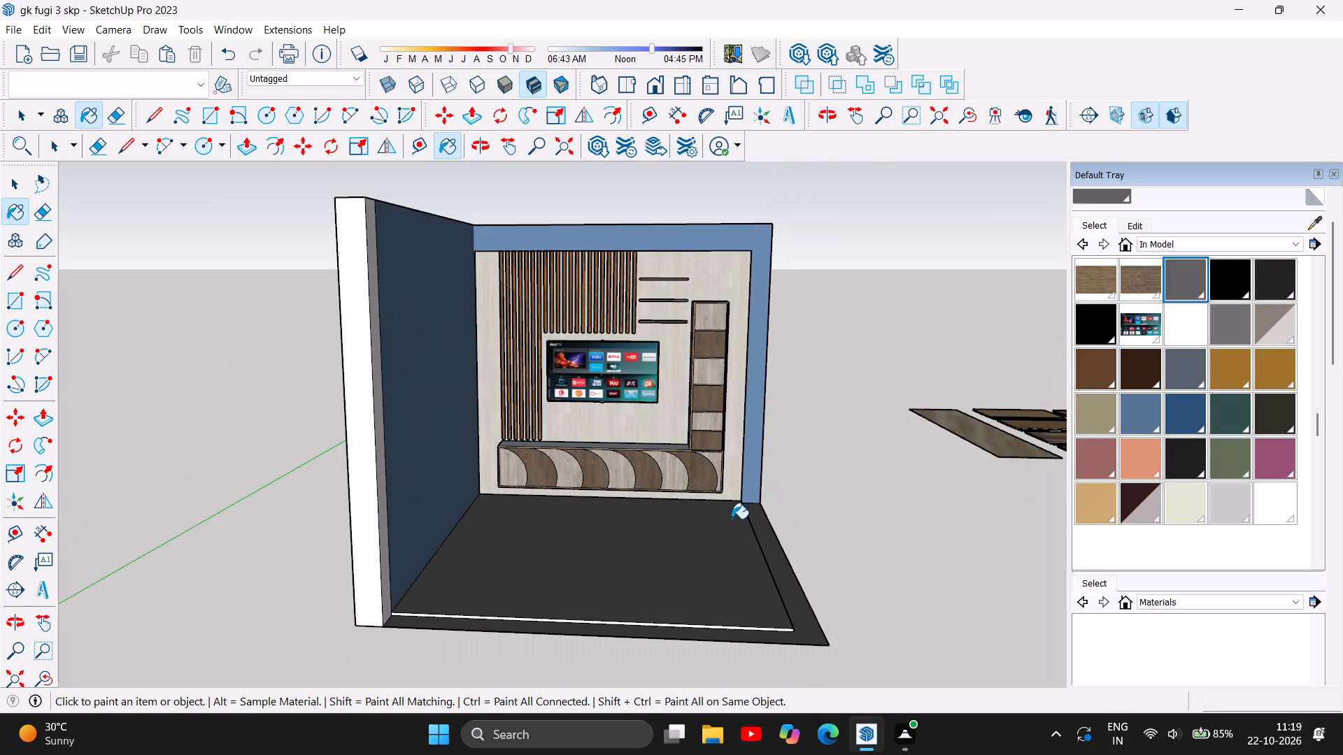
left_click(484, 152)
left_click_drag(746, 473, 602, 486)
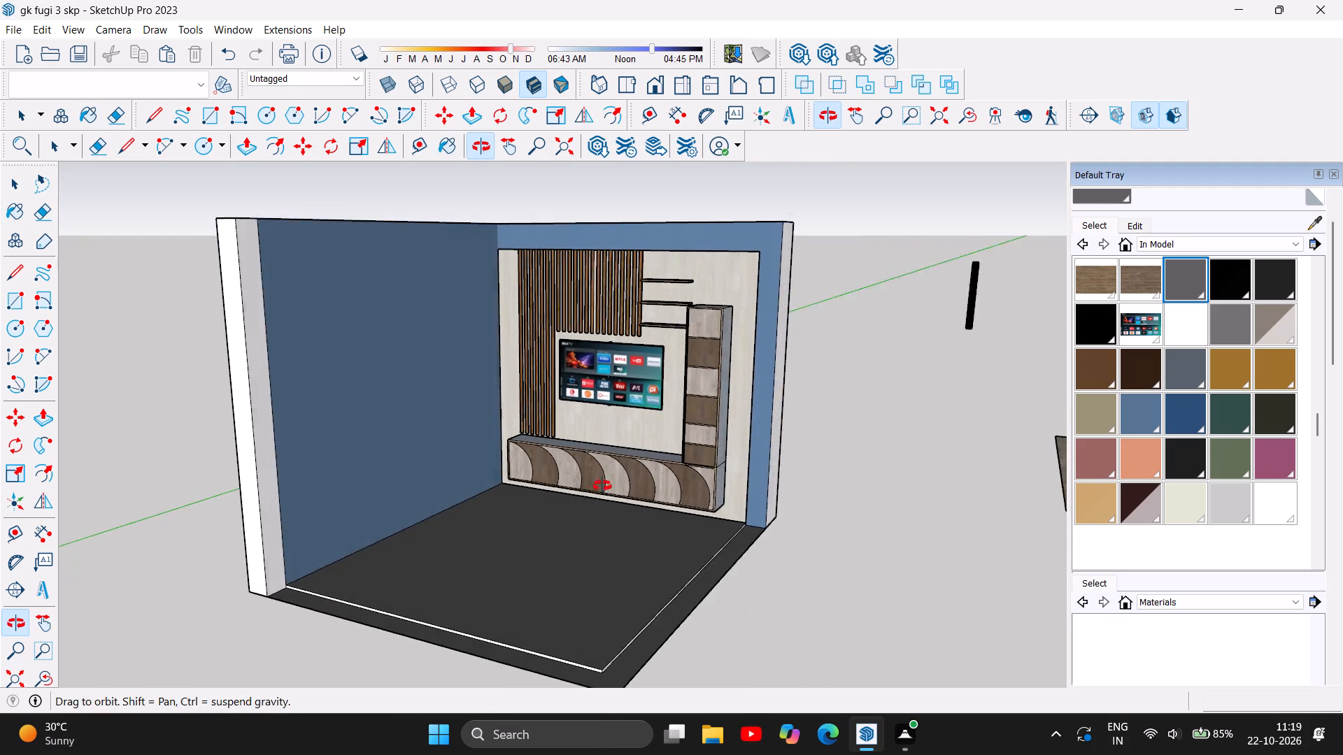
left_click_drag(602, 486, 595, 487)
scroll(518, 333, "up", 2)
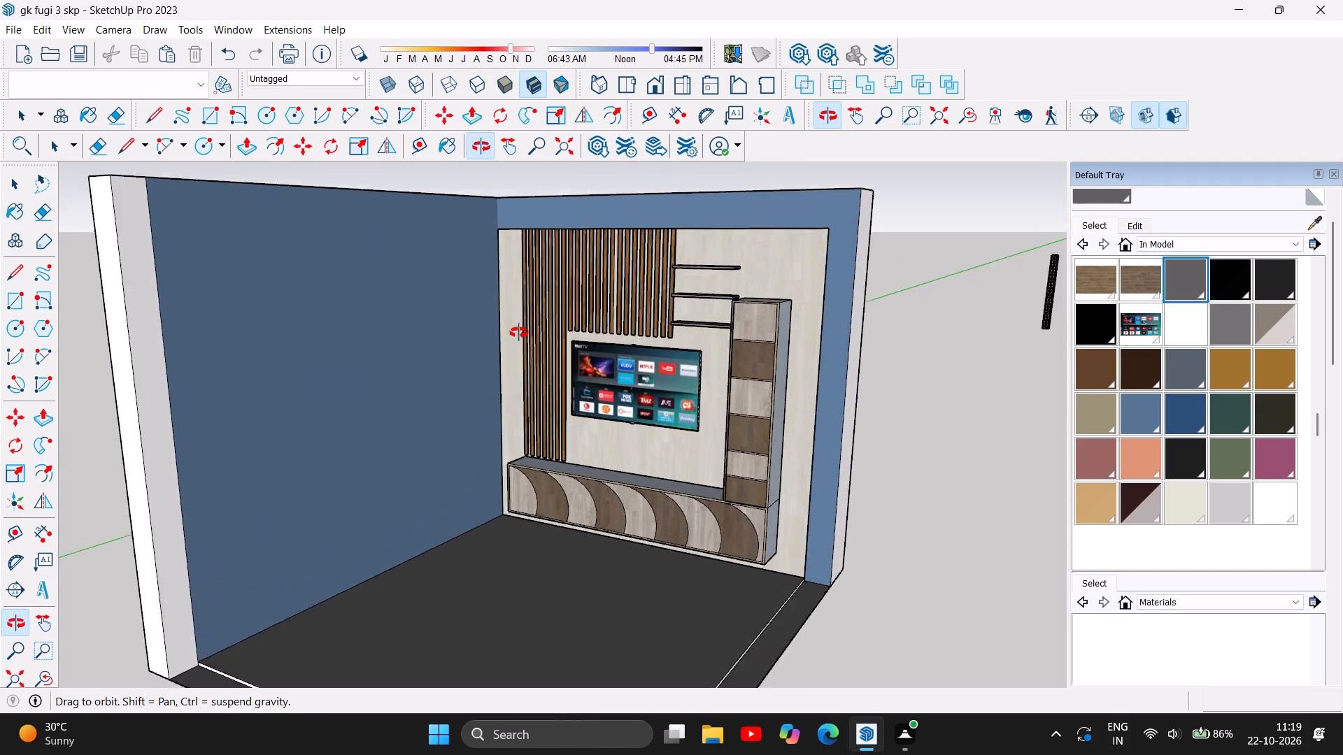
scroll(519, 333, "up", 3)
scroll(665, 345, "down", 2)
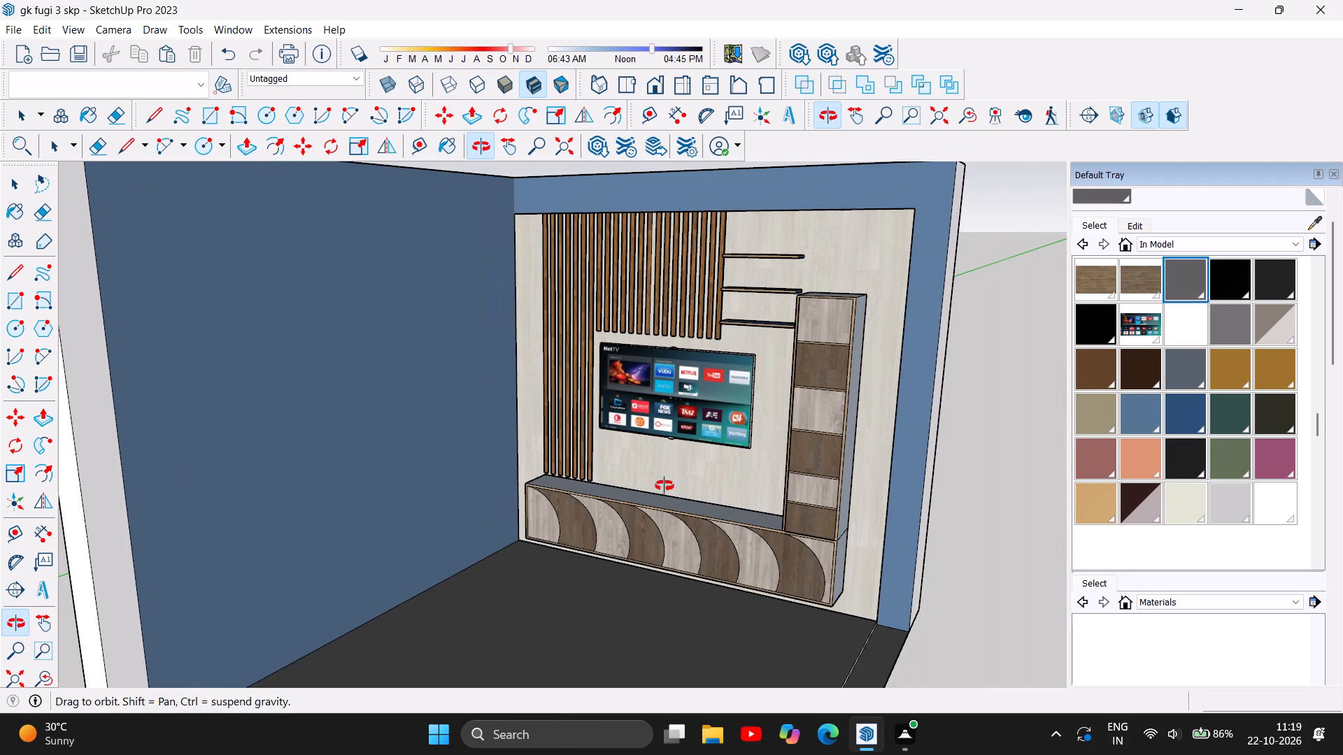
scroll(513, 550, "up", 3)
scroll(515, 548, "down", 2)
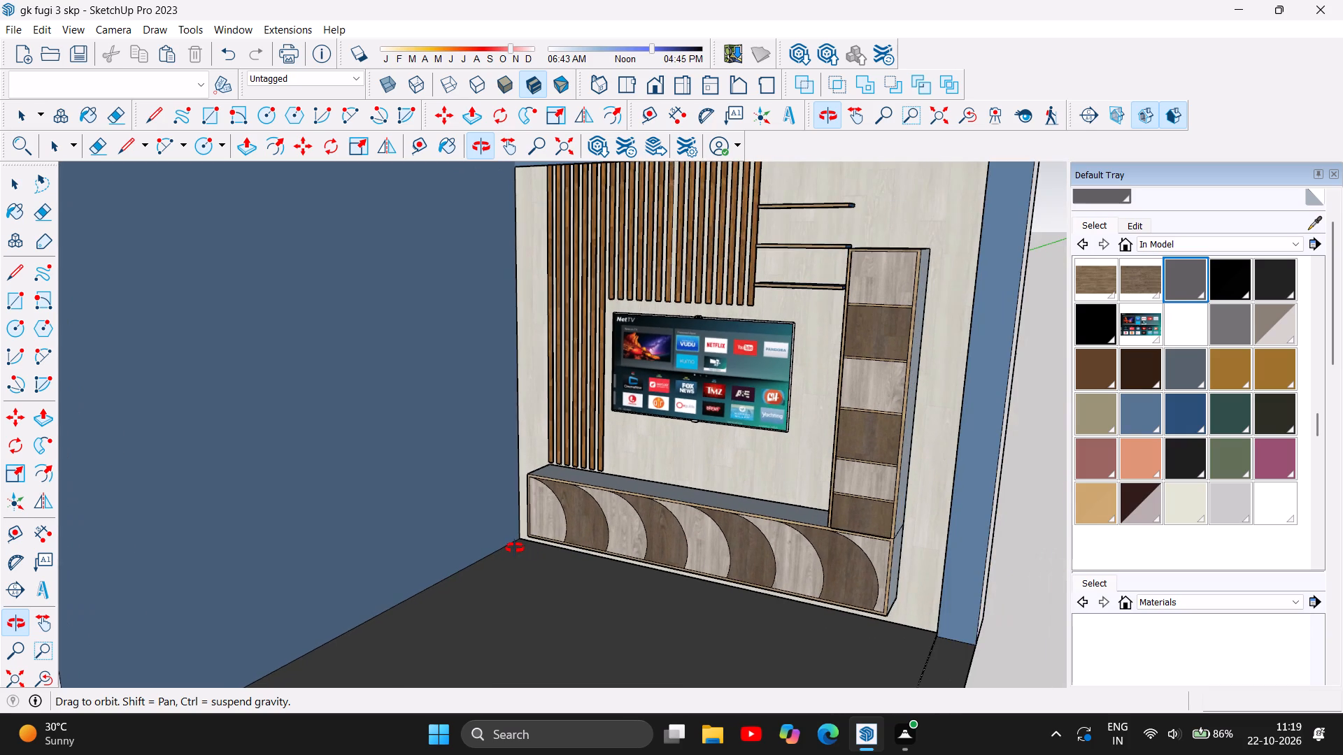
scroll(528, 549, "down", 4)
scroll(365, 501, "up", 4)
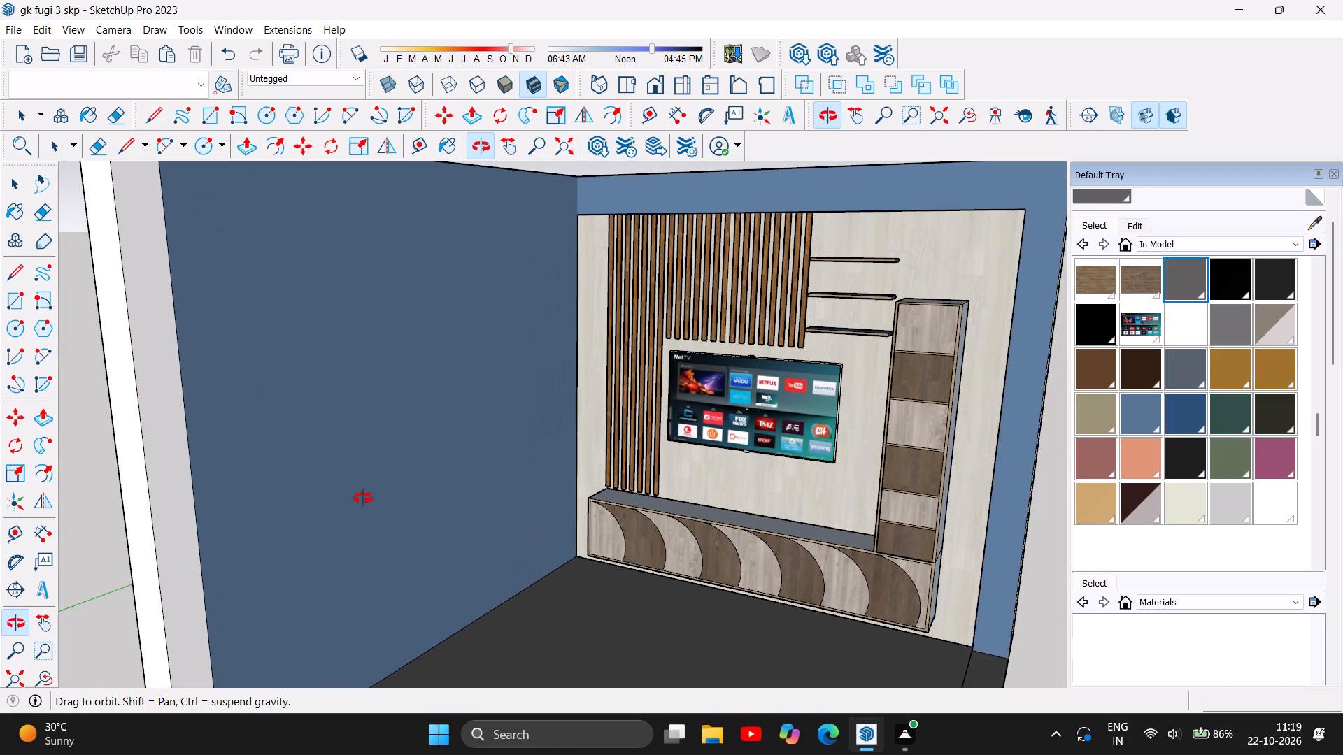
scroll(363, 498, "up", 1)
scroll(363, 498, "down", 1)
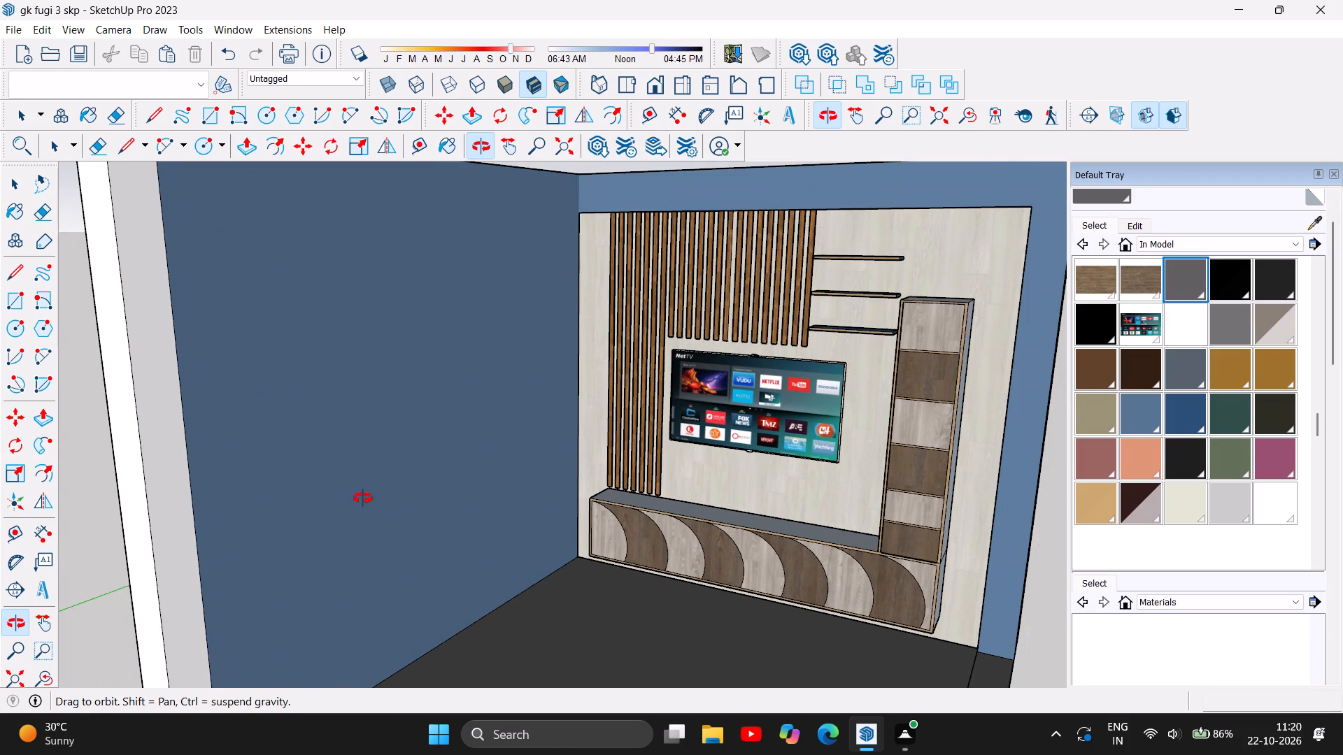
scroll(734, 239, "up", 1)
scroll(727, 236, "down", 1)
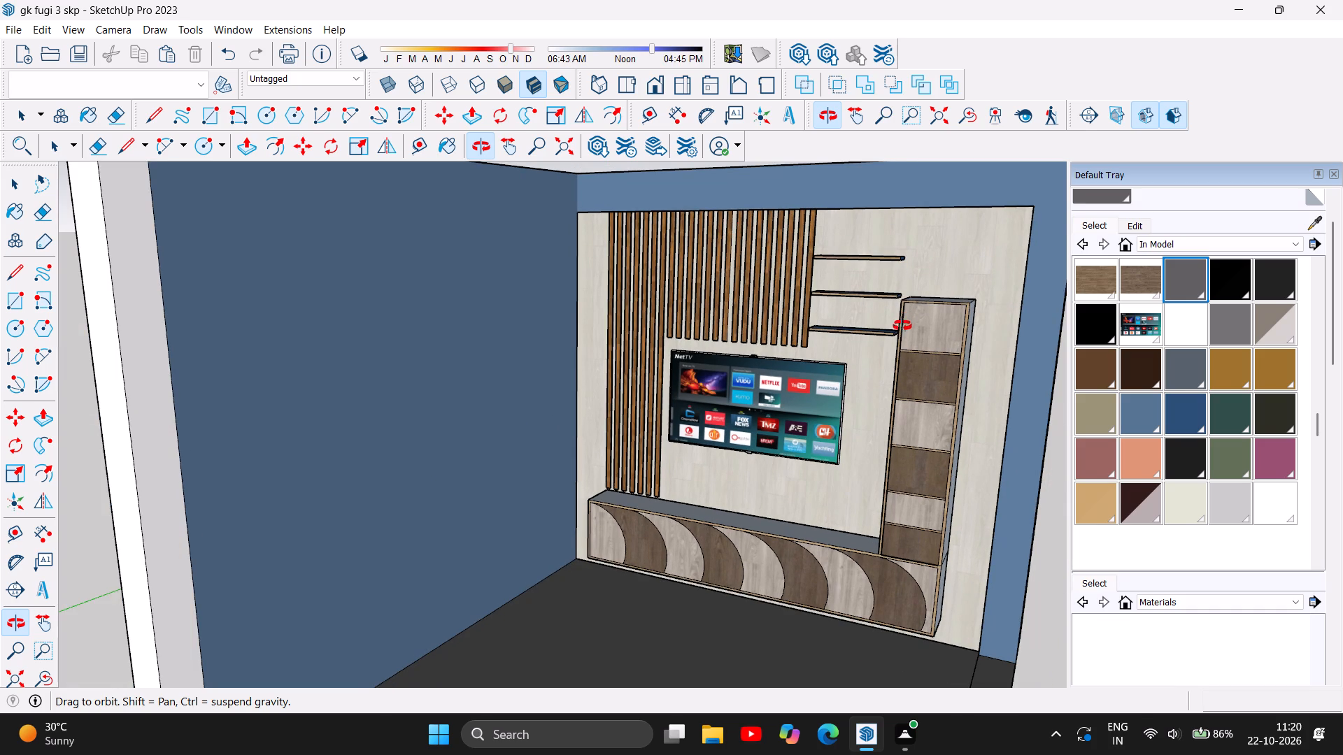
scroll(906, 397, "up", 3)
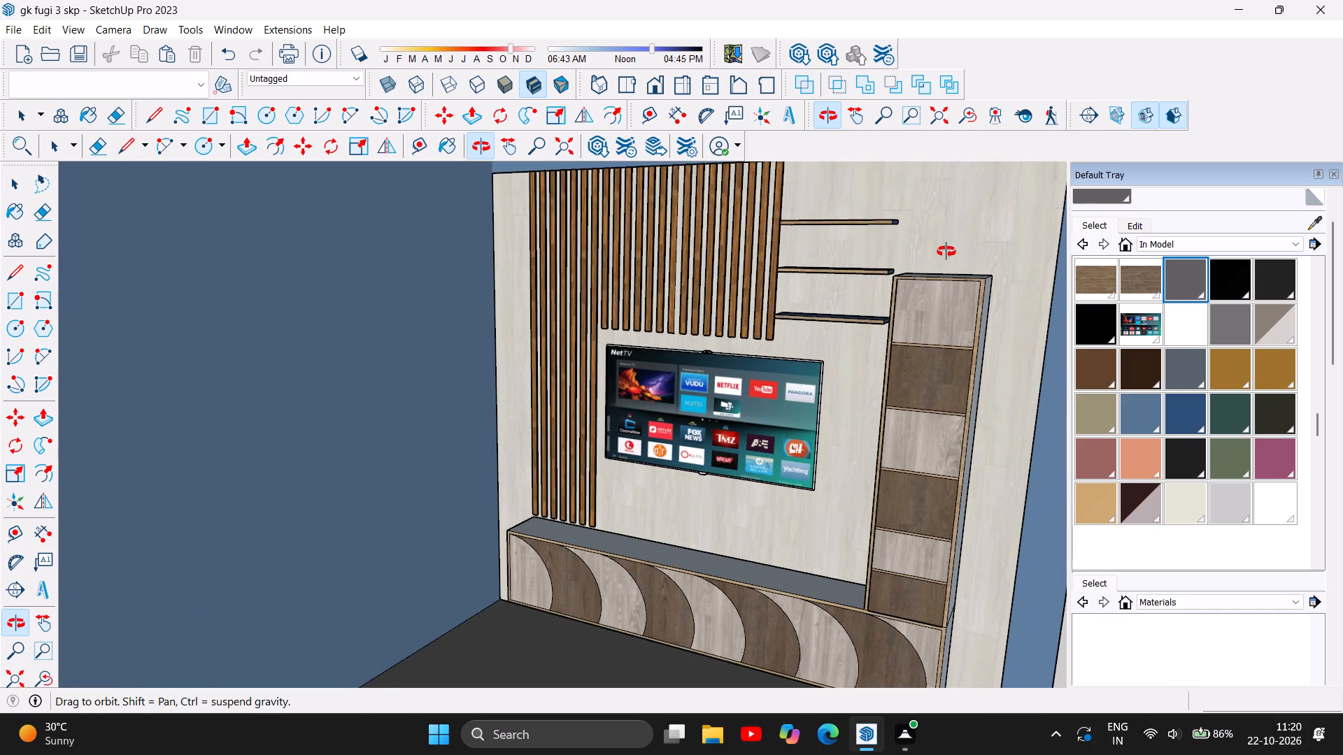
Examine the TV wall up close and within the whole room, checking the shelves, tall cabinet and blue side wall.
scroll(946, 256, "up", 5)
scroll(911, 330, "up", 10)
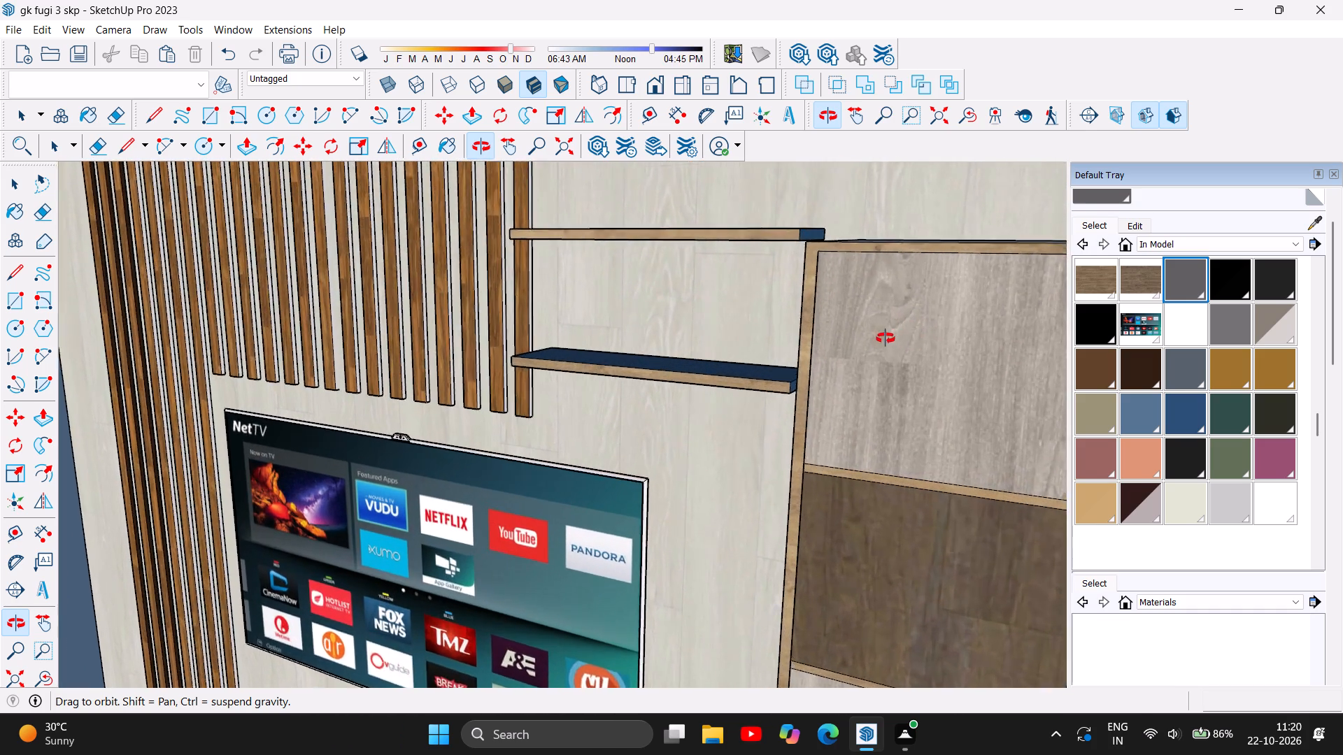
scroll(886, 338, "up", 5)
scroll(874, 328, "down", 15)
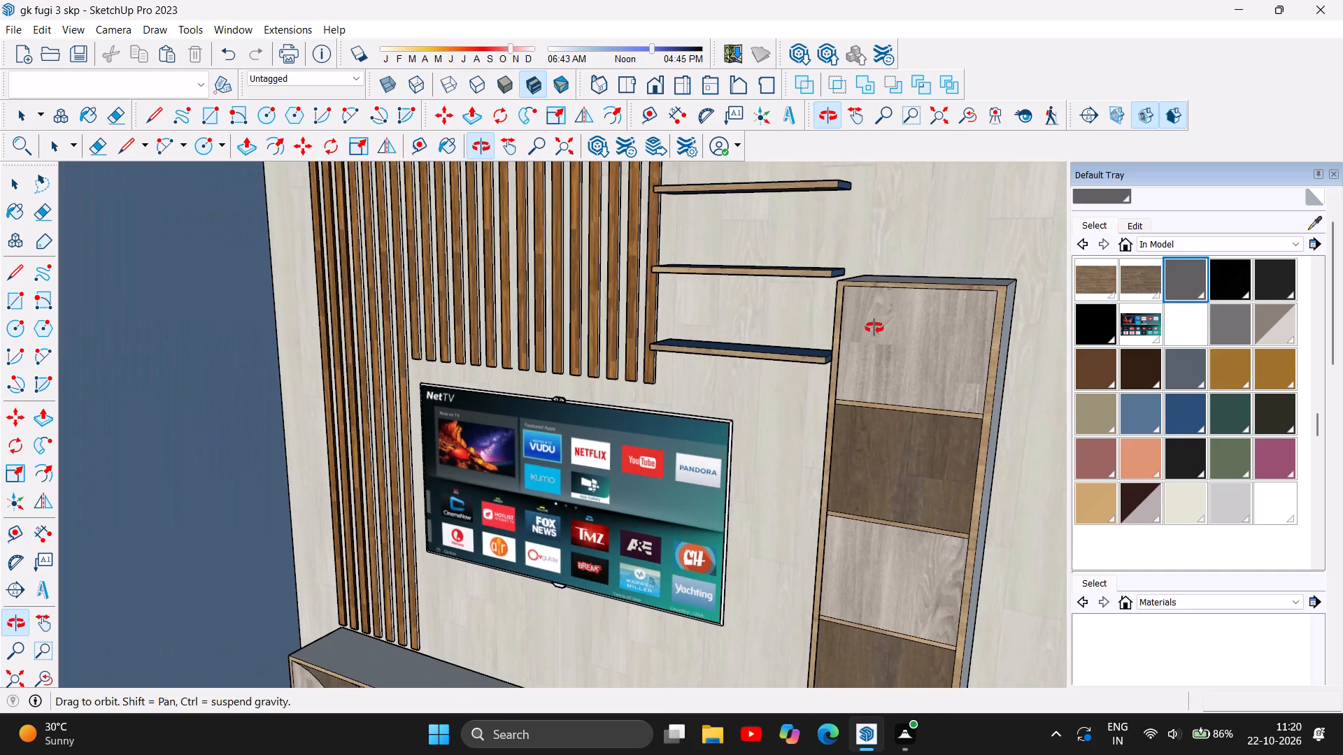
scroll(874, 328, "down", 13)
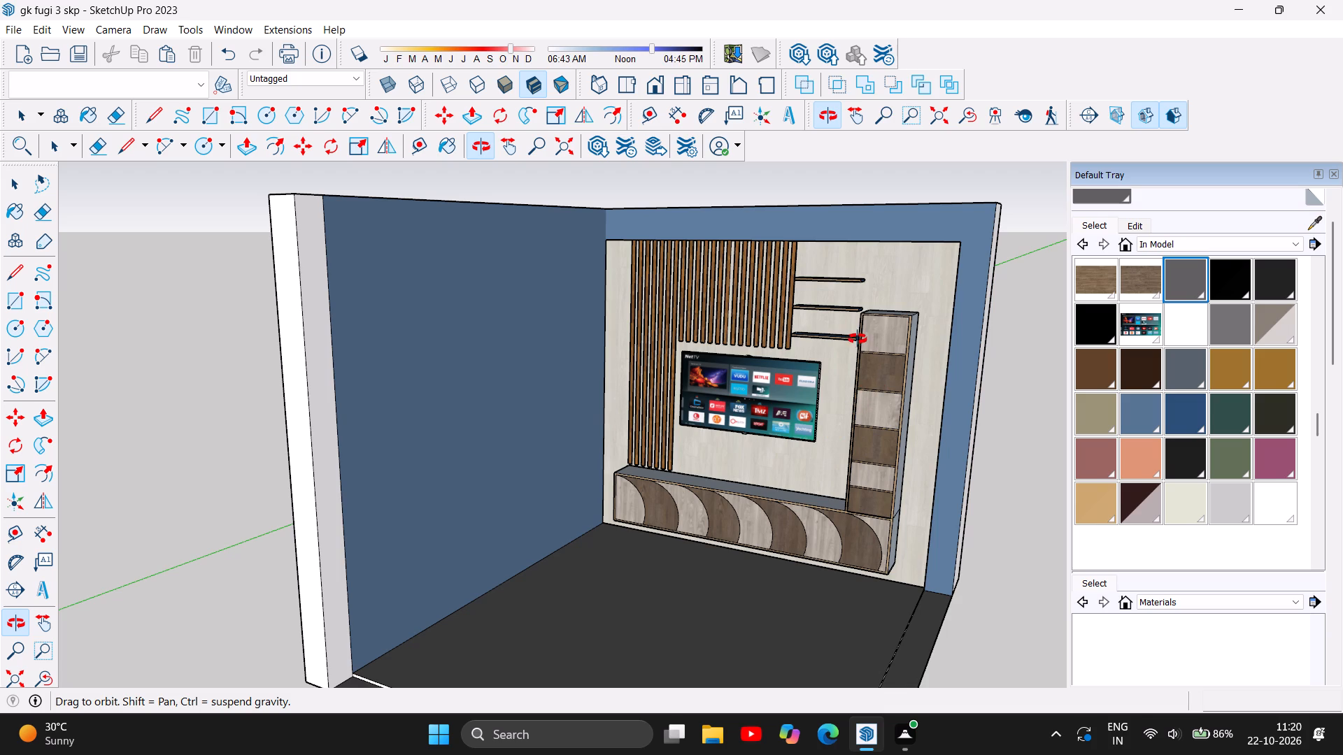
scroll(665, 489, "down", 1)
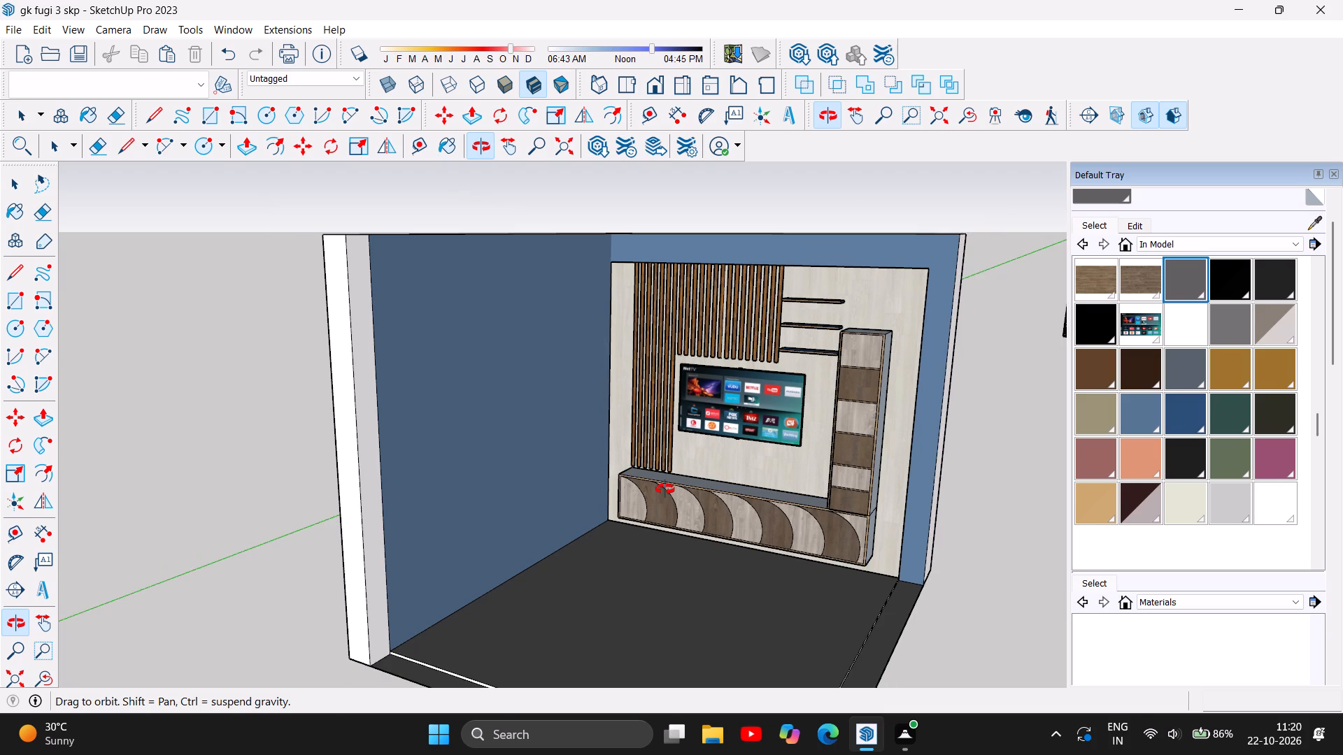
scroll(539, 361, "up", 3)
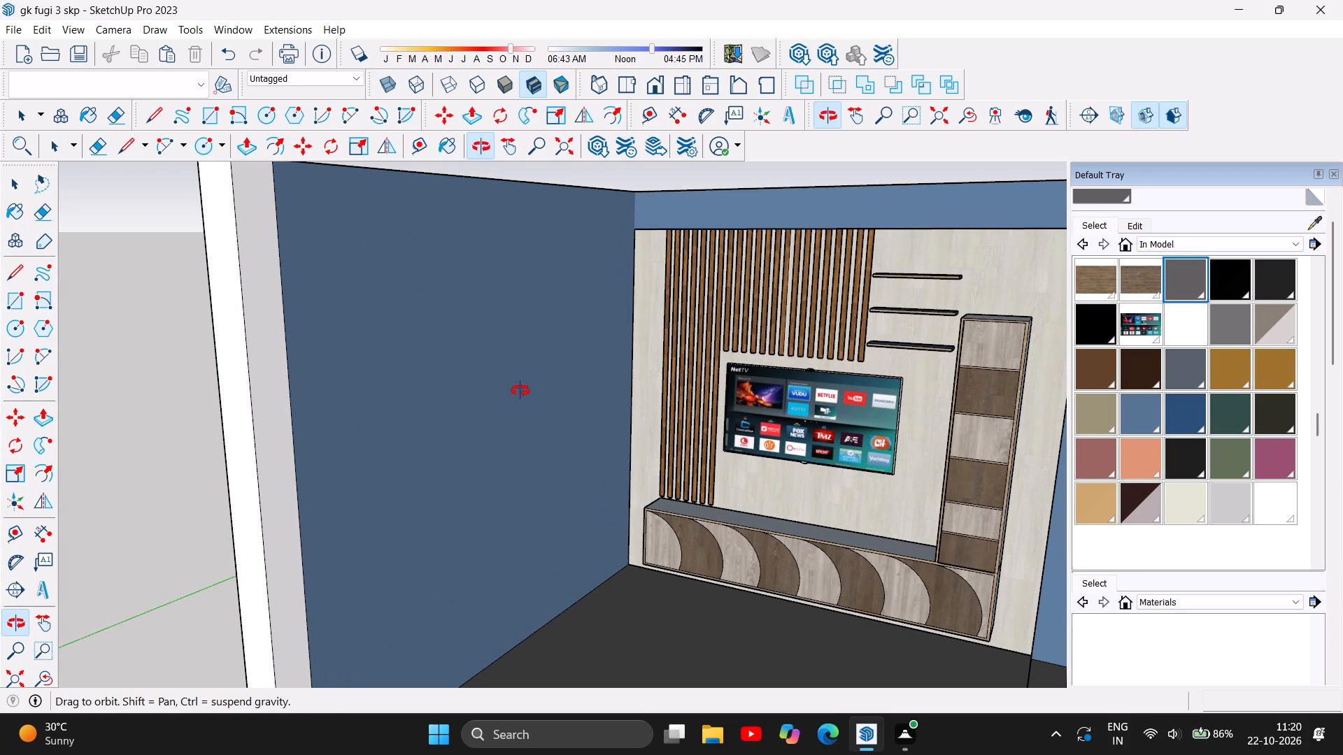
scroll(520, 391, "down", 1)
scroll(520, 391, "up", 1)
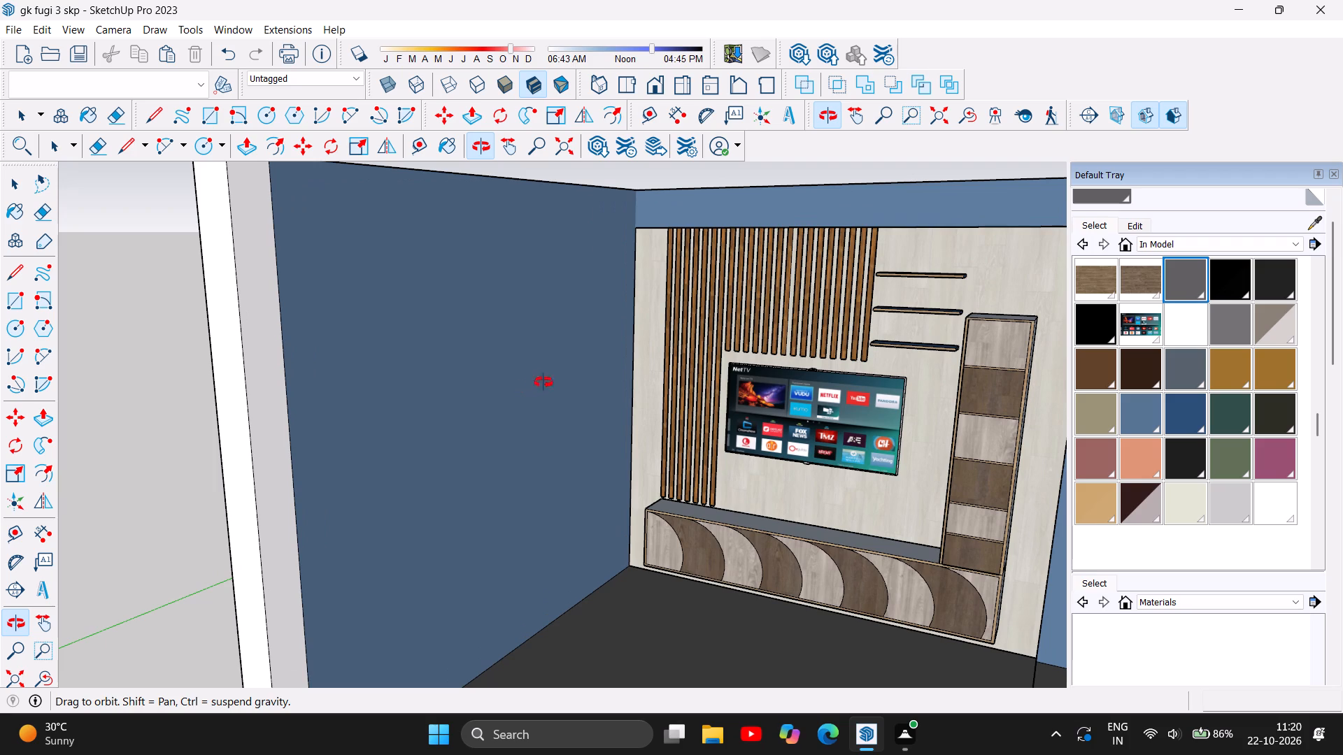
scroll(555, 318, "up", 1)
scroll(555, 318, "down", 1)
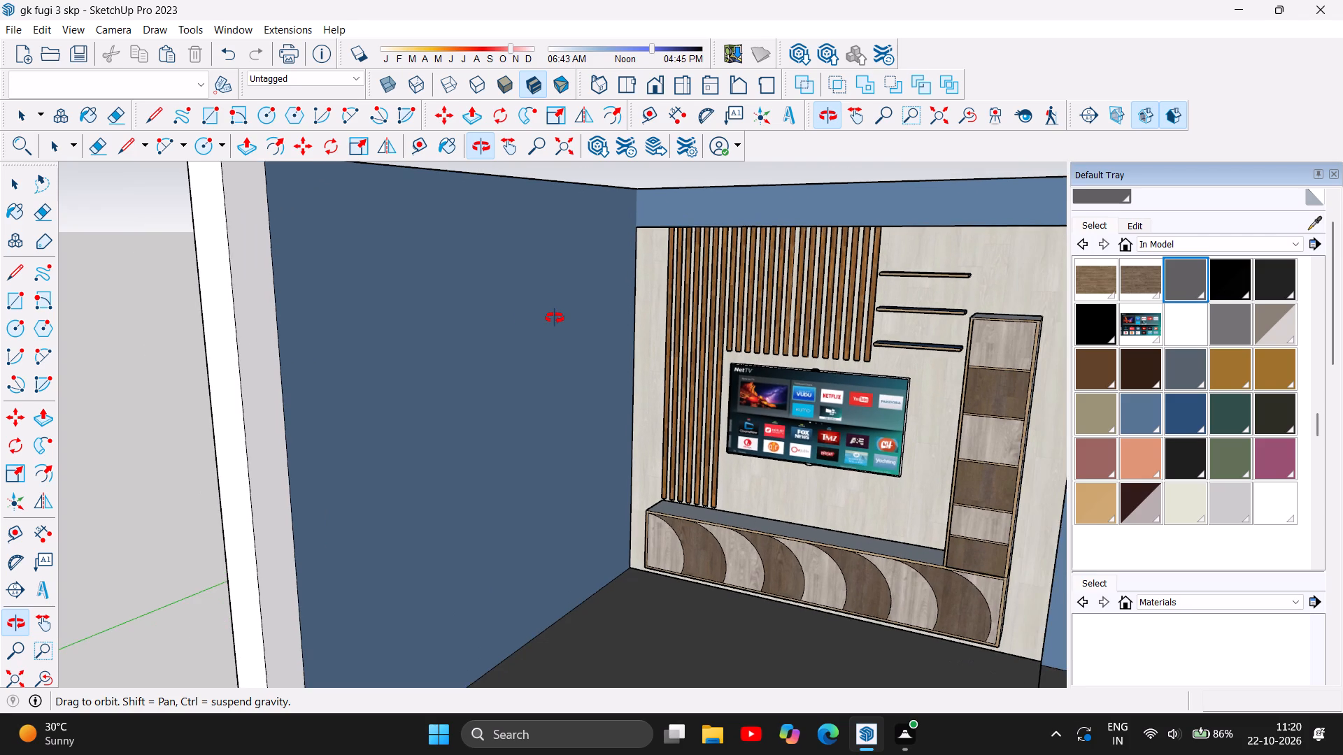
scroll(555, 318, "down", 1)
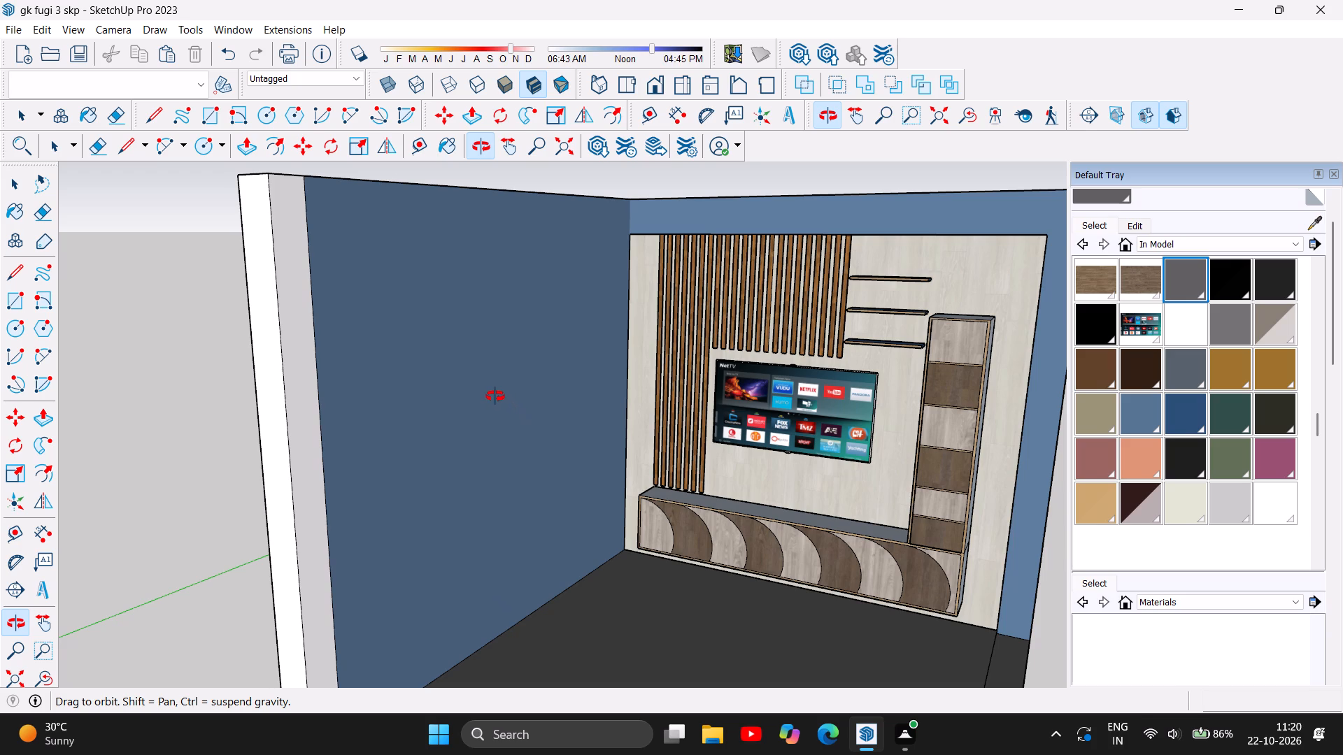
Save the model.
key("ctrl+s")
Inspect the wall frame, floating shelves and wooden slats up close, looking for faces still lacking the matching finish.
scroll(217, 437, "down", 1)
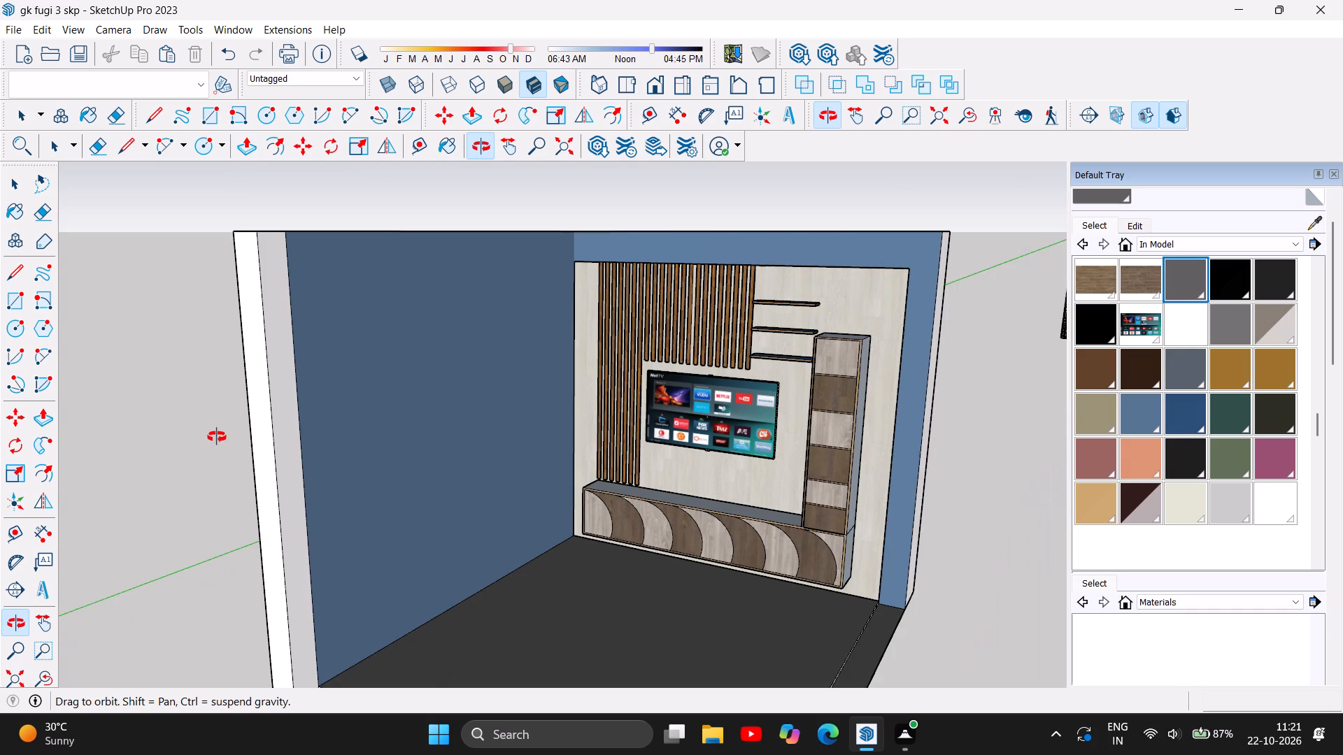
scroll(217, 437, "up", 1)
scroll(217, 437, "down", 1)
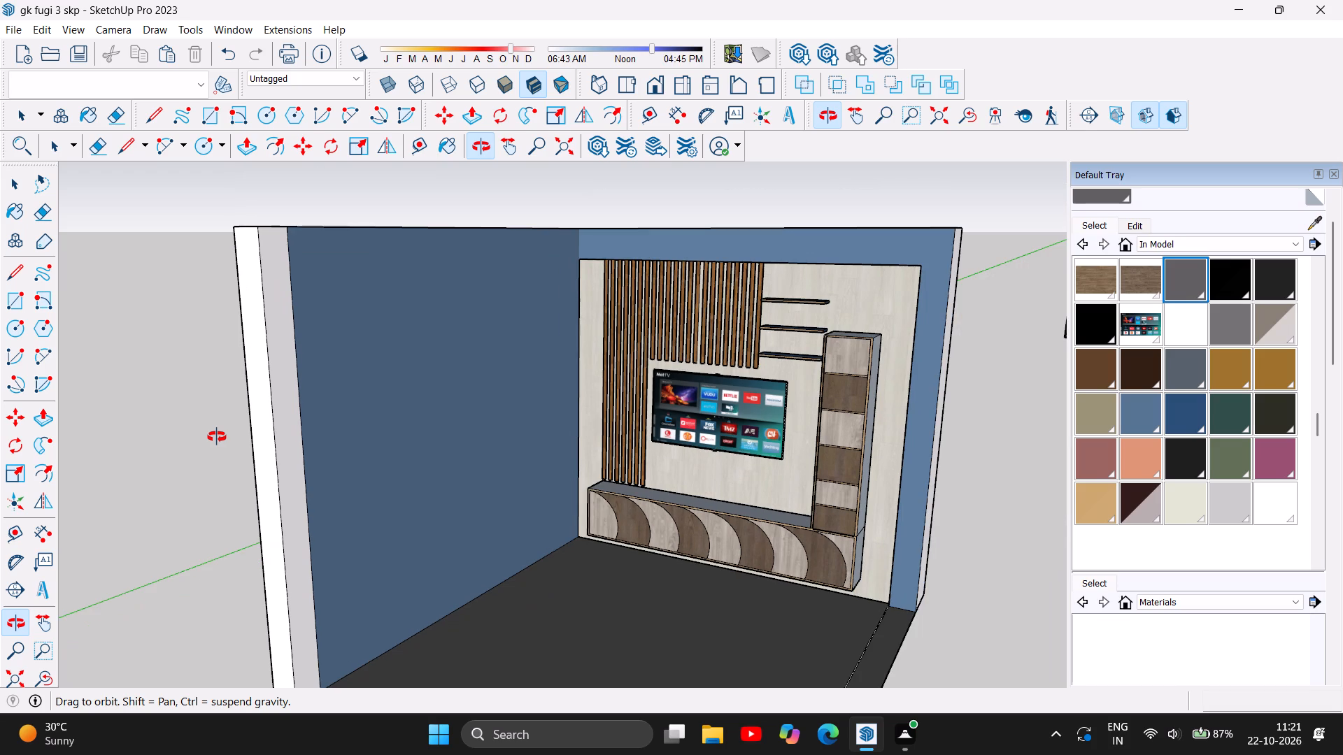
scroll(217, 437, "up", 1)
scroll(217, 437, "down", 1)
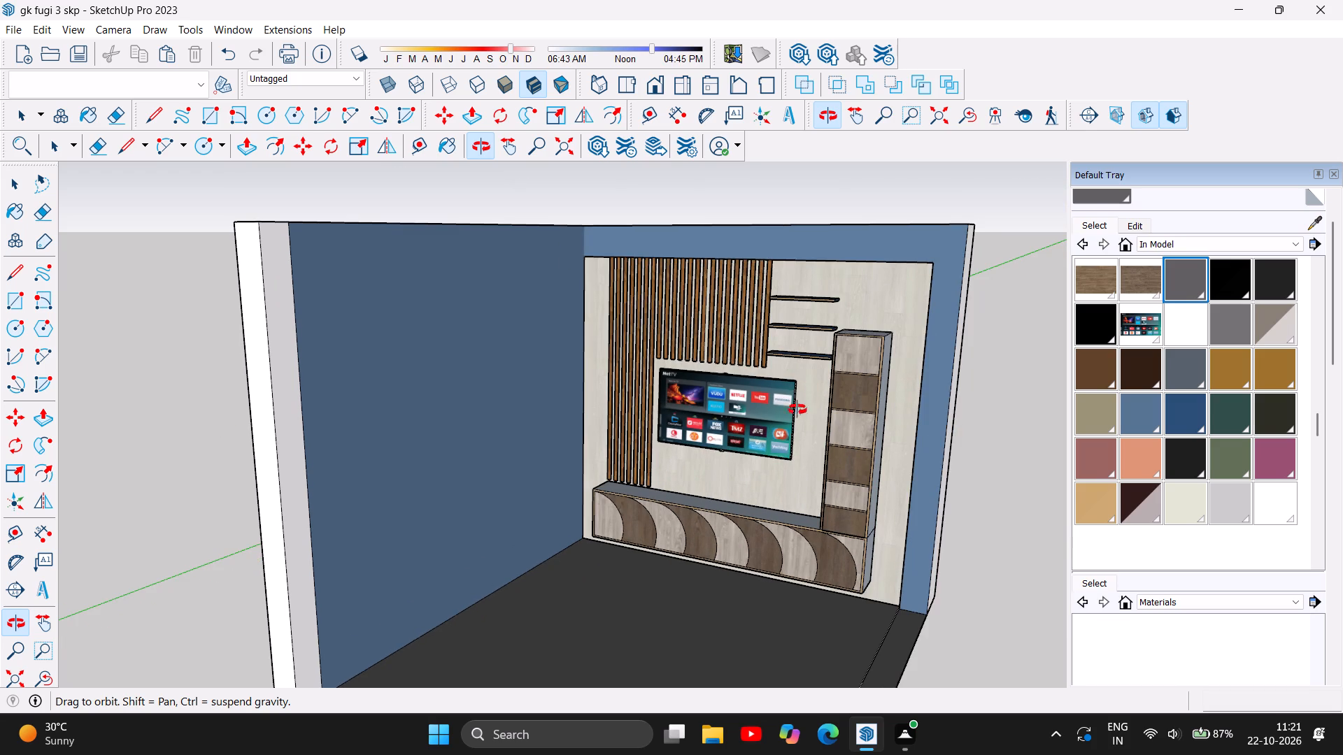
scroll(969, 239, "up", 14)
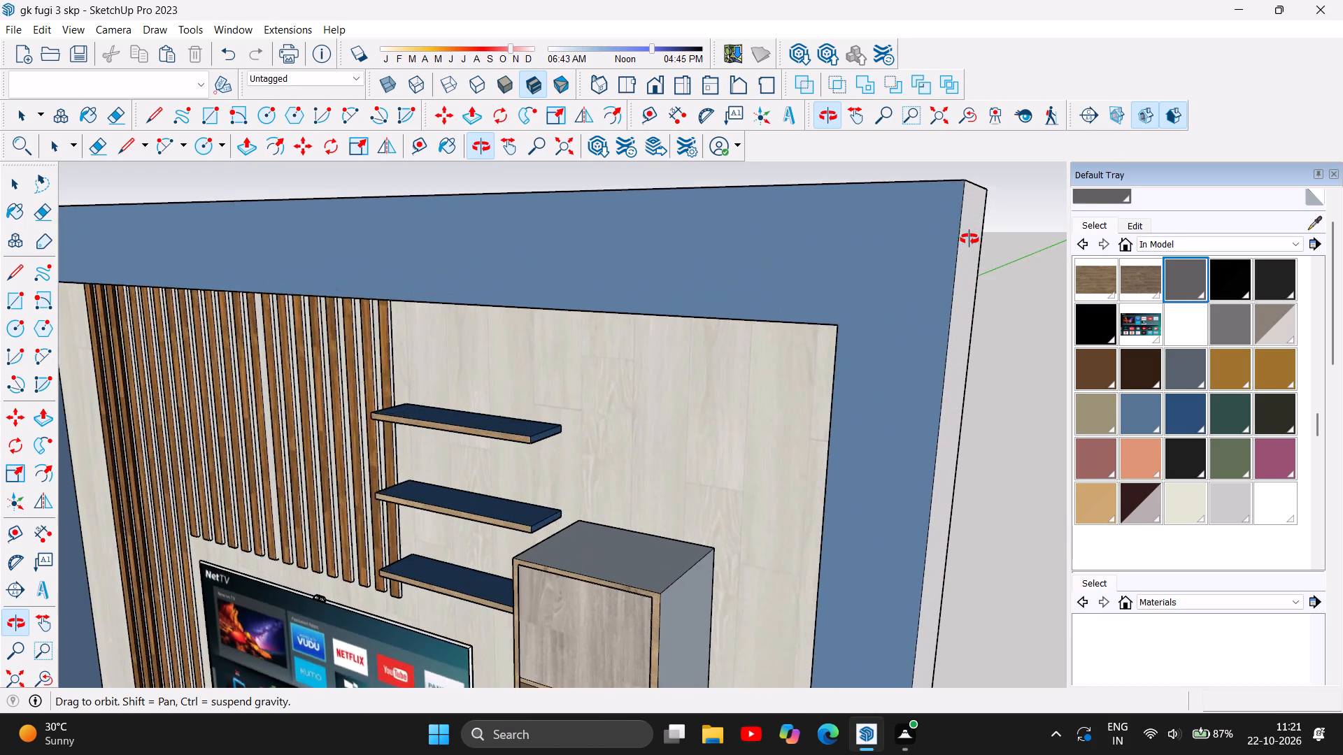
scroll(969, 239, "down", 7)
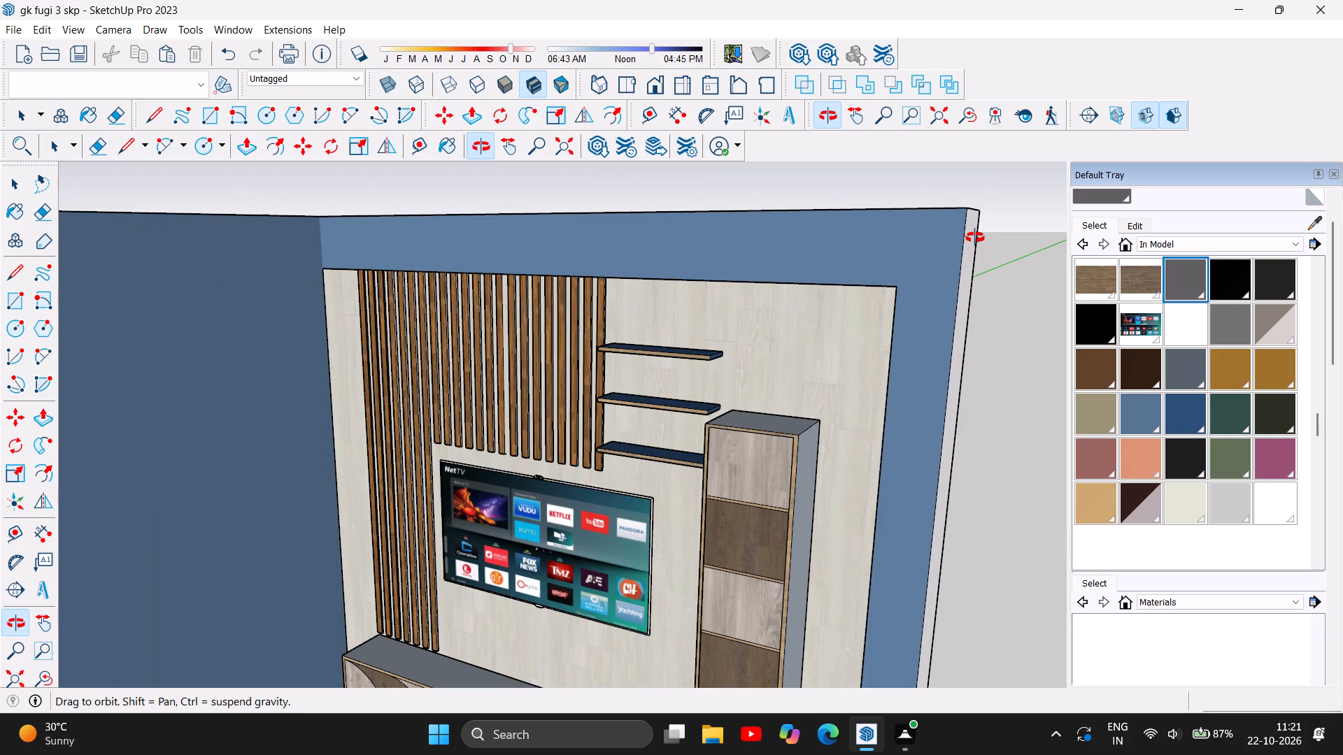
scroll(898, 226, "down", 1)
scroll(576, 282, "up", 7)
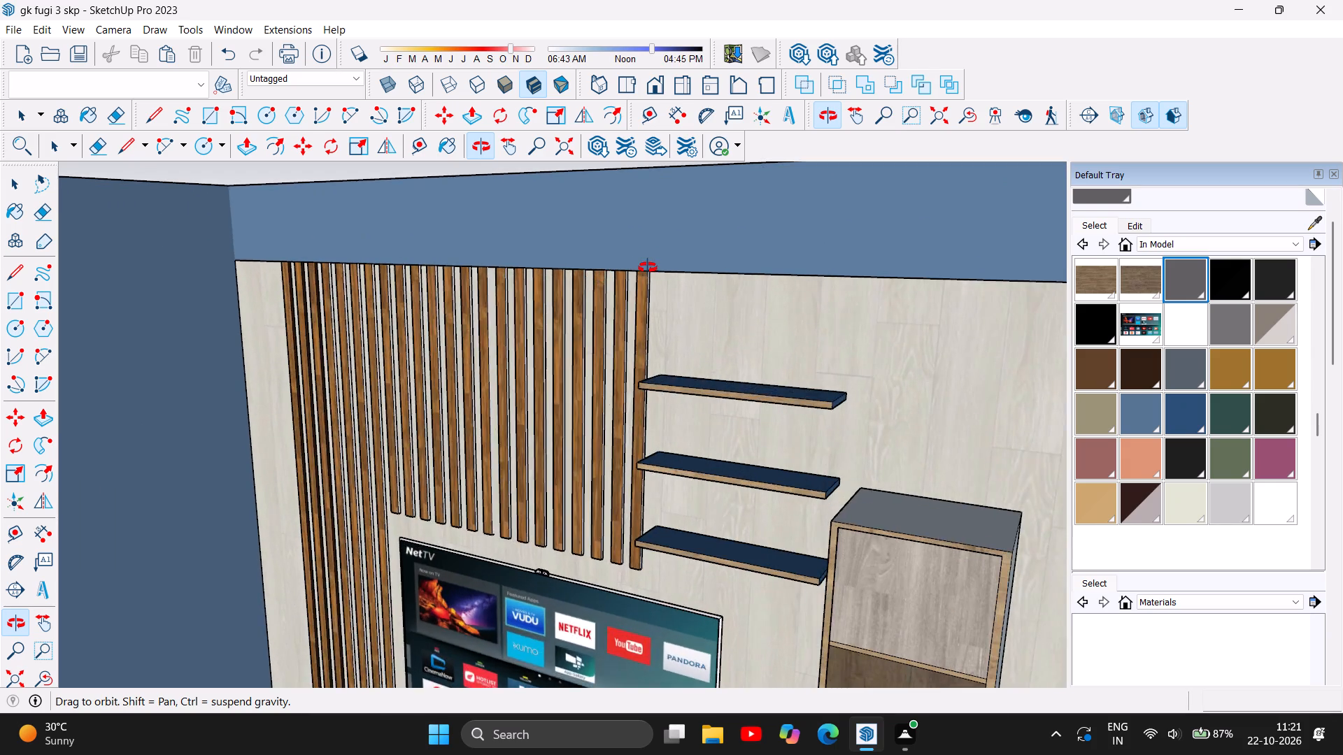
scroll(648, 268, "up", 4)
scroll(738, 315, "up", 8)
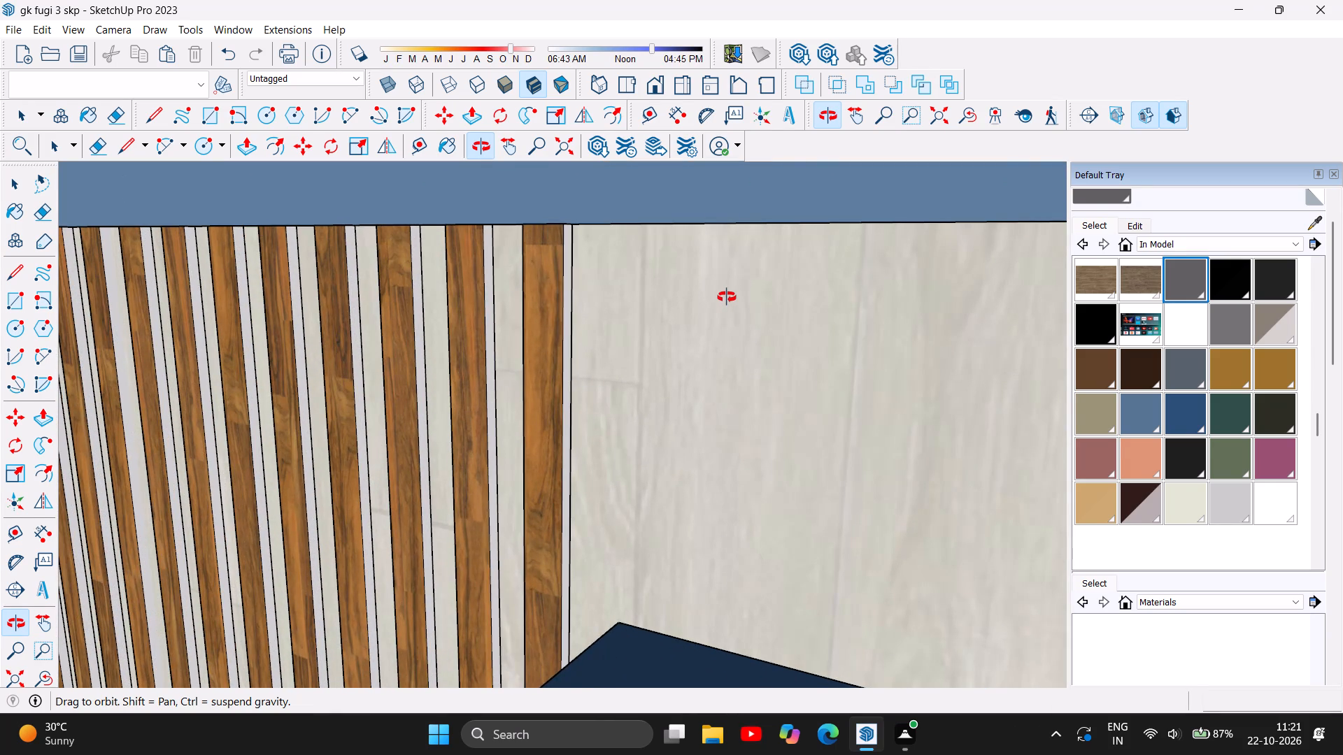
scroll(727, 297, "down", 18)
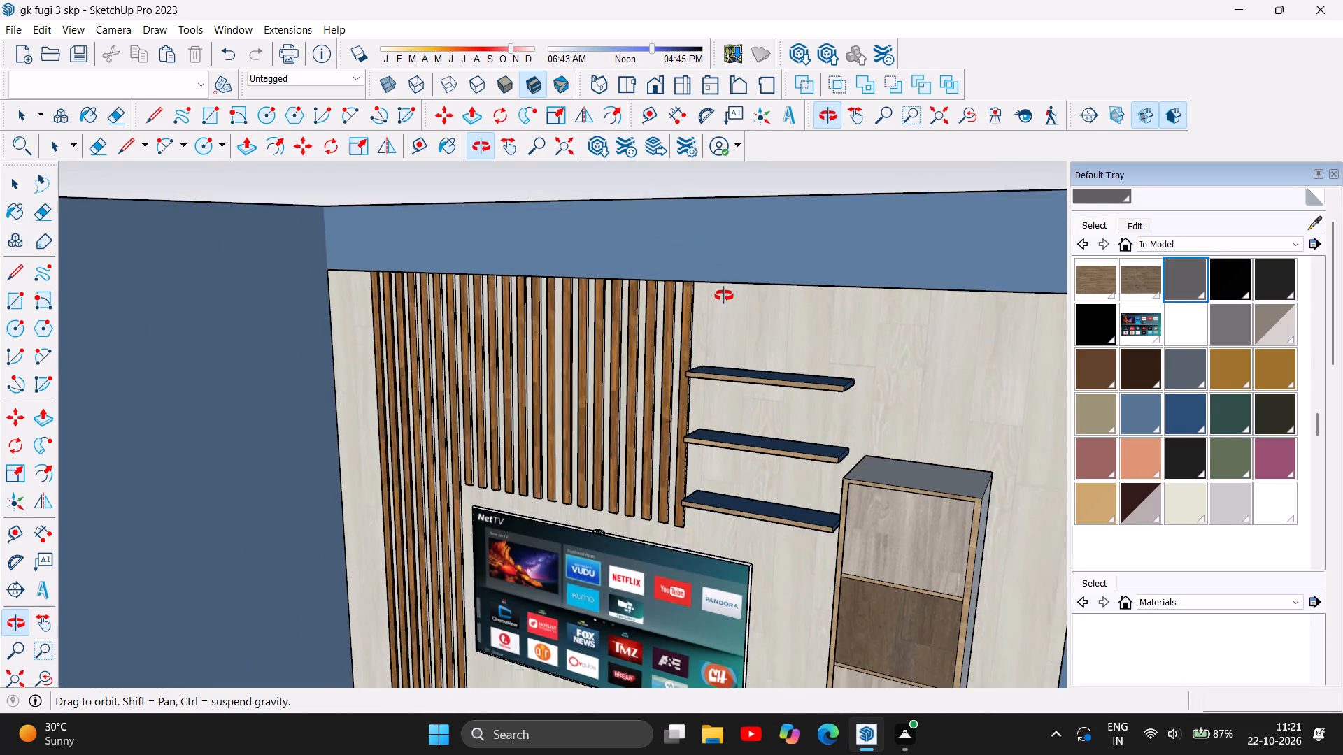
scroll(724, 296, "down", 4)
scroll(553, 430, "up", 8)
scroll(625, 406, "up", 6)
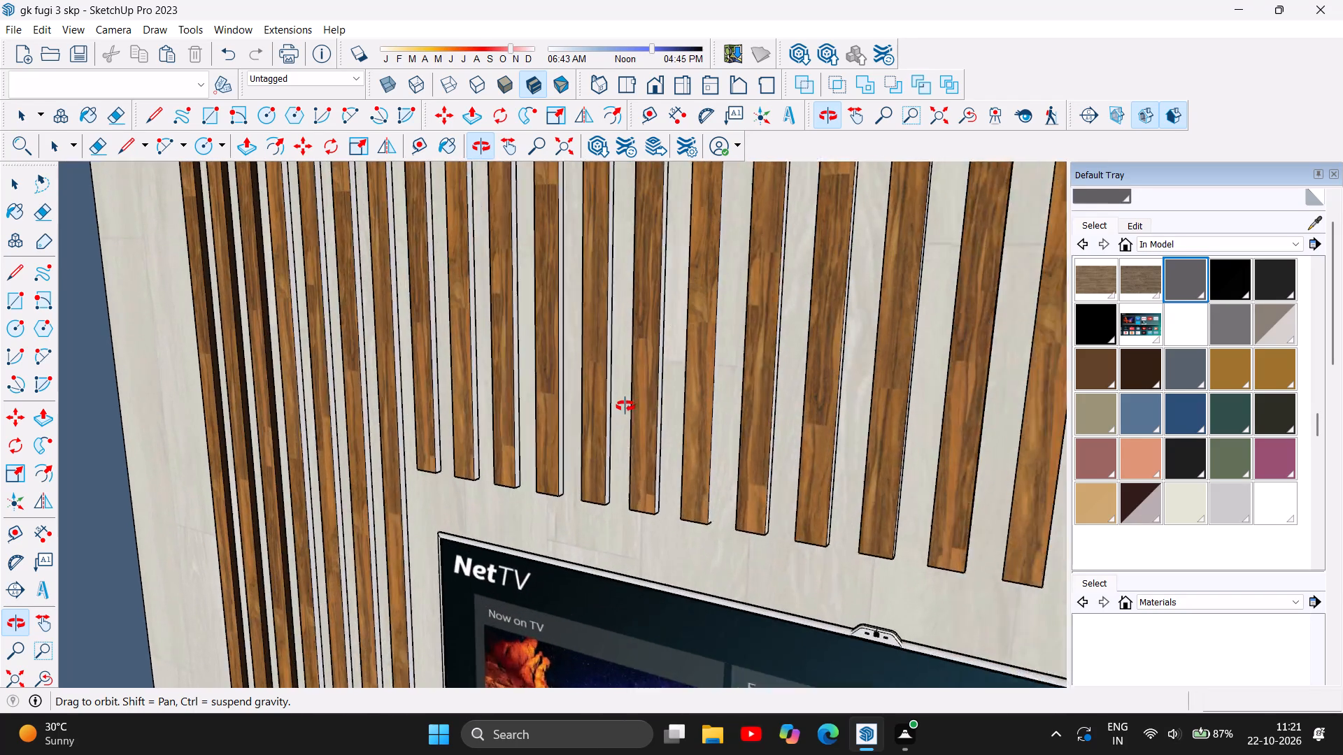
scroll(625, 406, "up", 1)
scroll(543, 464, "up", 9)
scroll(543, 464, "down", 4)
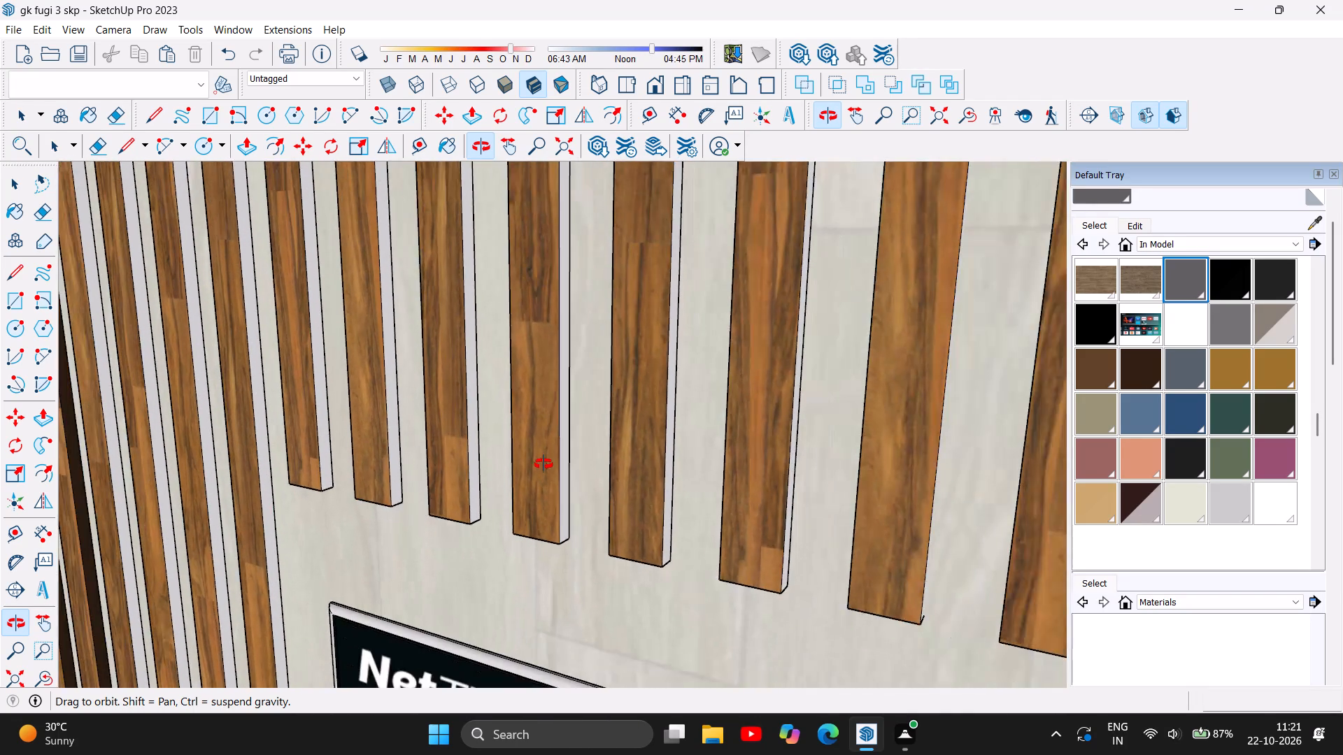
scroll(543, 464, "down", 18)
scroll(570, 432, "up", 15)
scroll(511, 431, "down", 7)
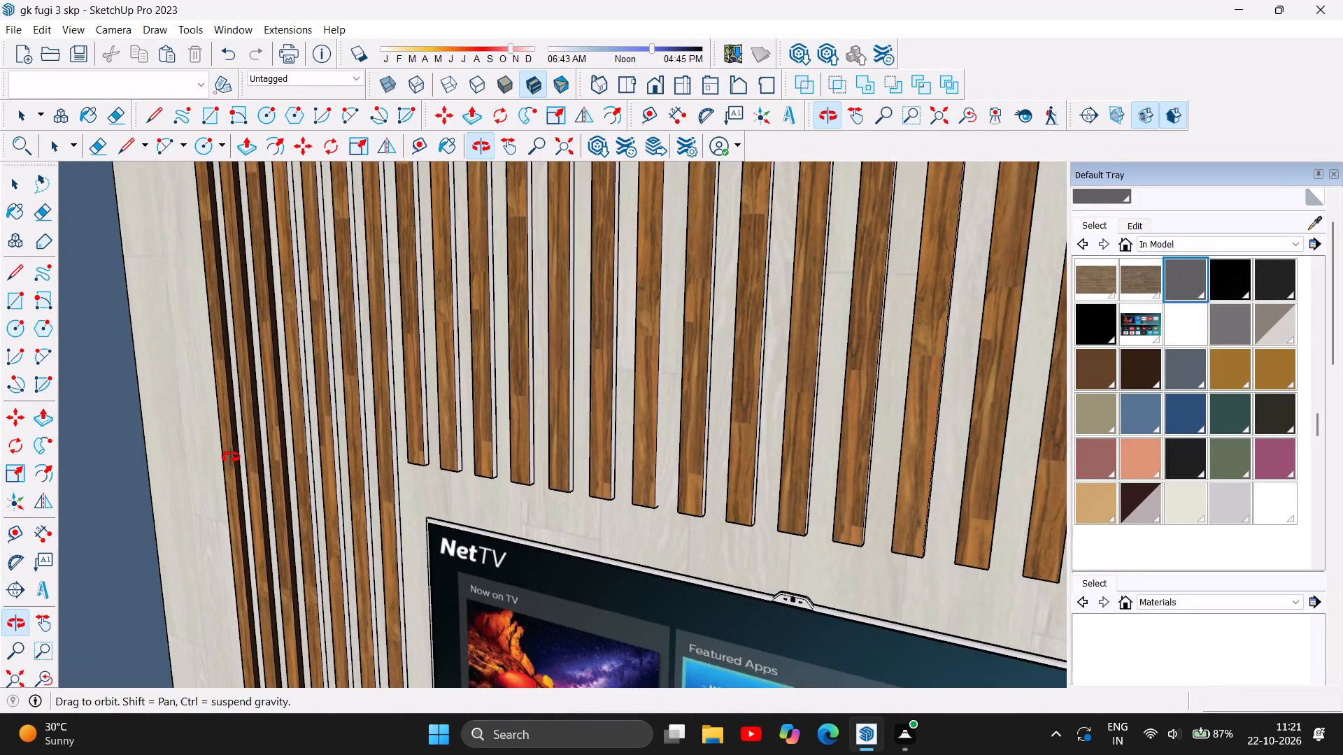
Paint the exposed side faces of the four outermost full-height slats with the orange-brown wood material used on their fronts.
scroll(232, 456, "up", 17)
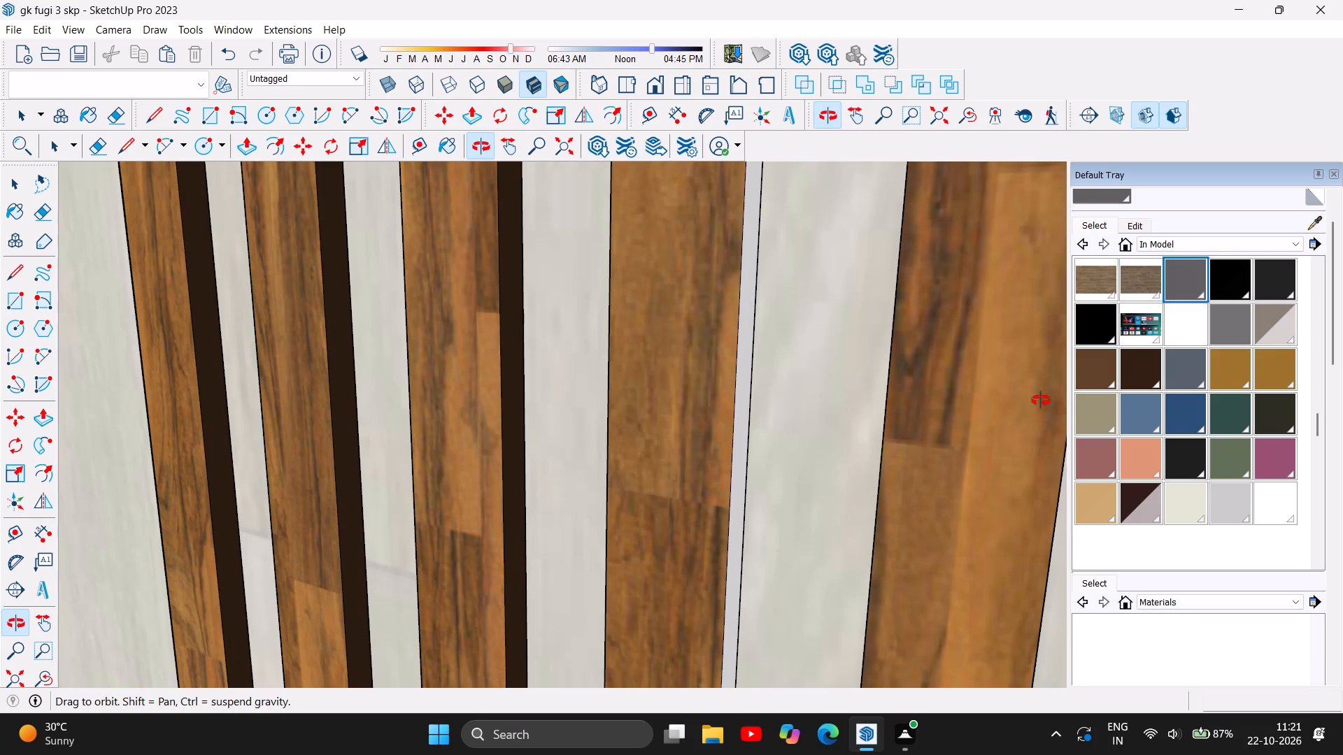
scroll(1168, 382, "up", 3)
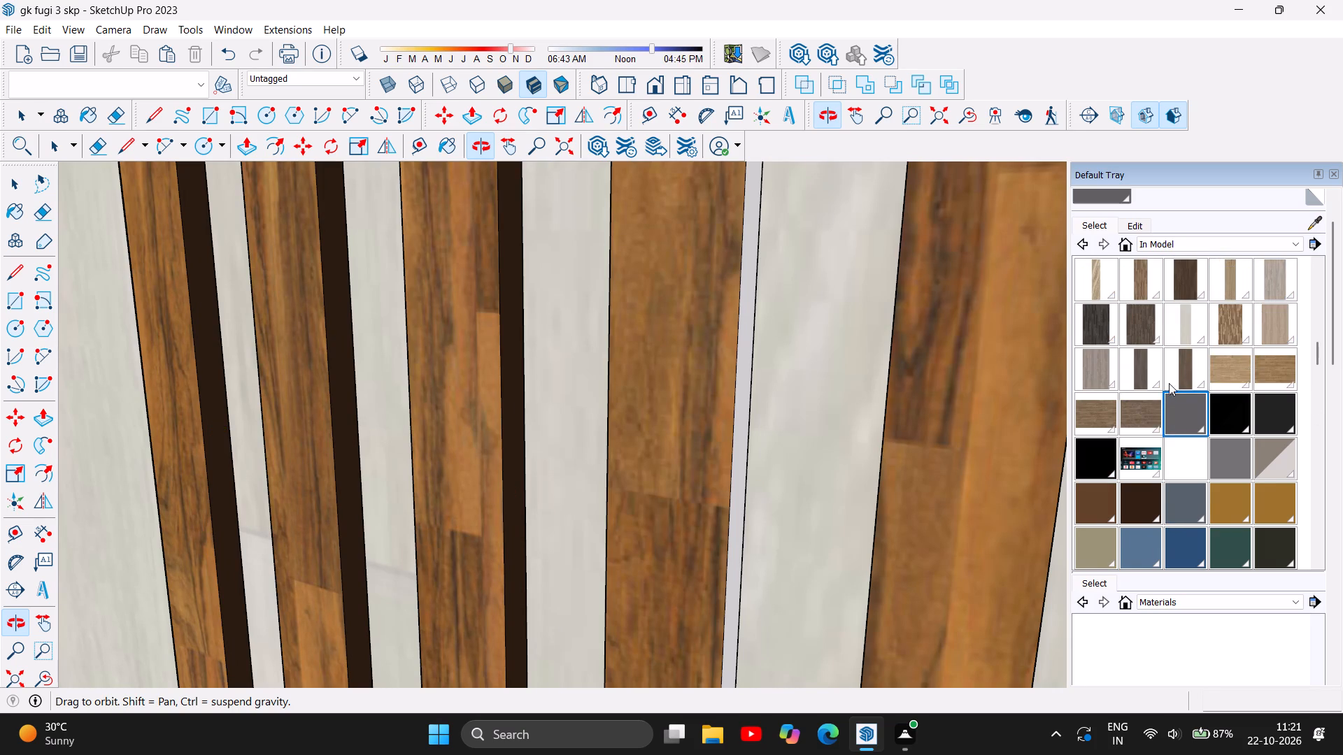
scroll(1229, 364, "up", 5)
left_click(1282, 285)
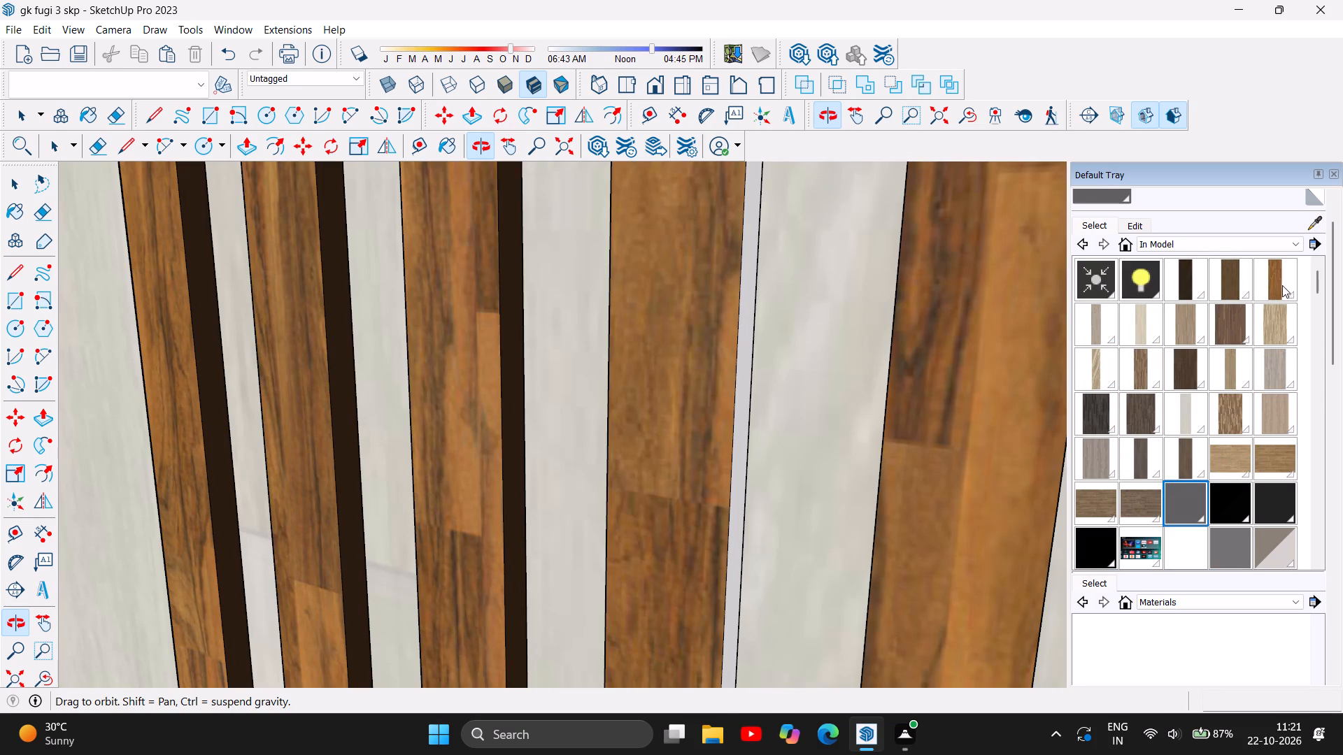
left_click(205, 388)
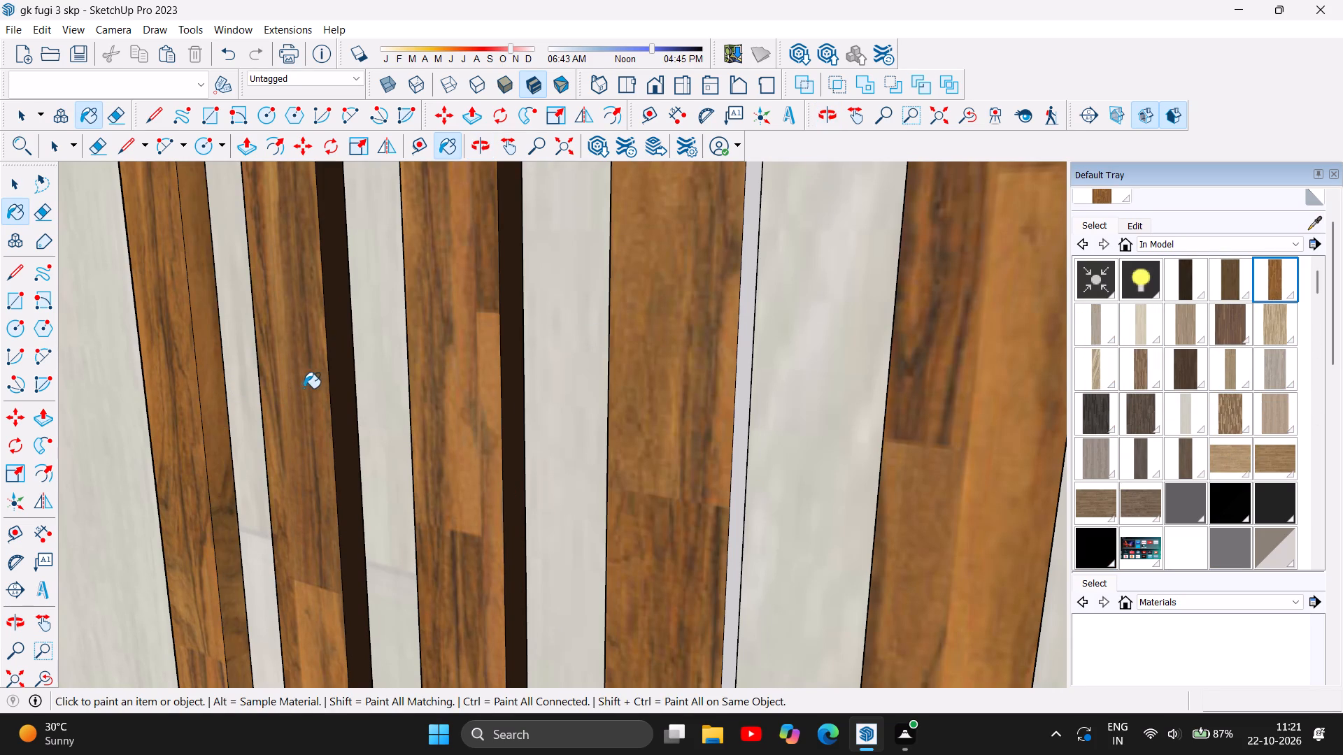
left_click(339, 385)
left_click(513, 394)
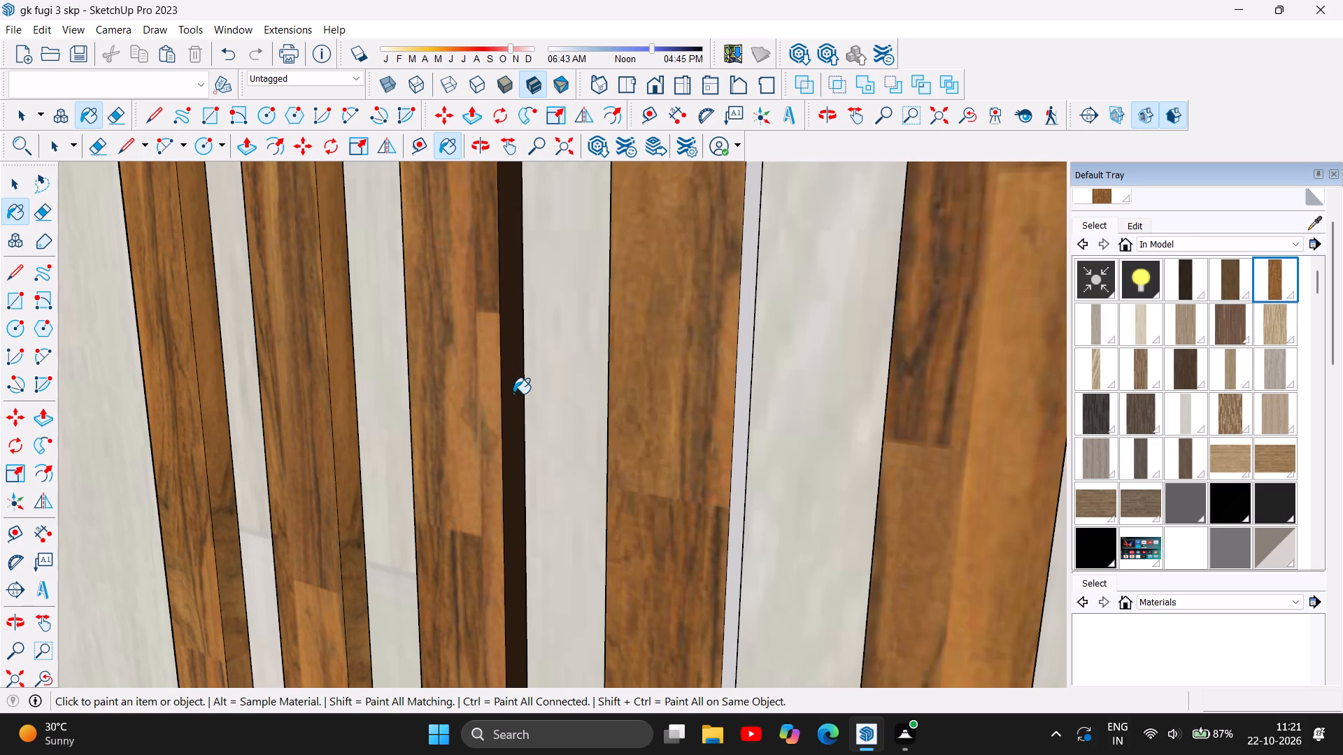
left_click(739, 401)
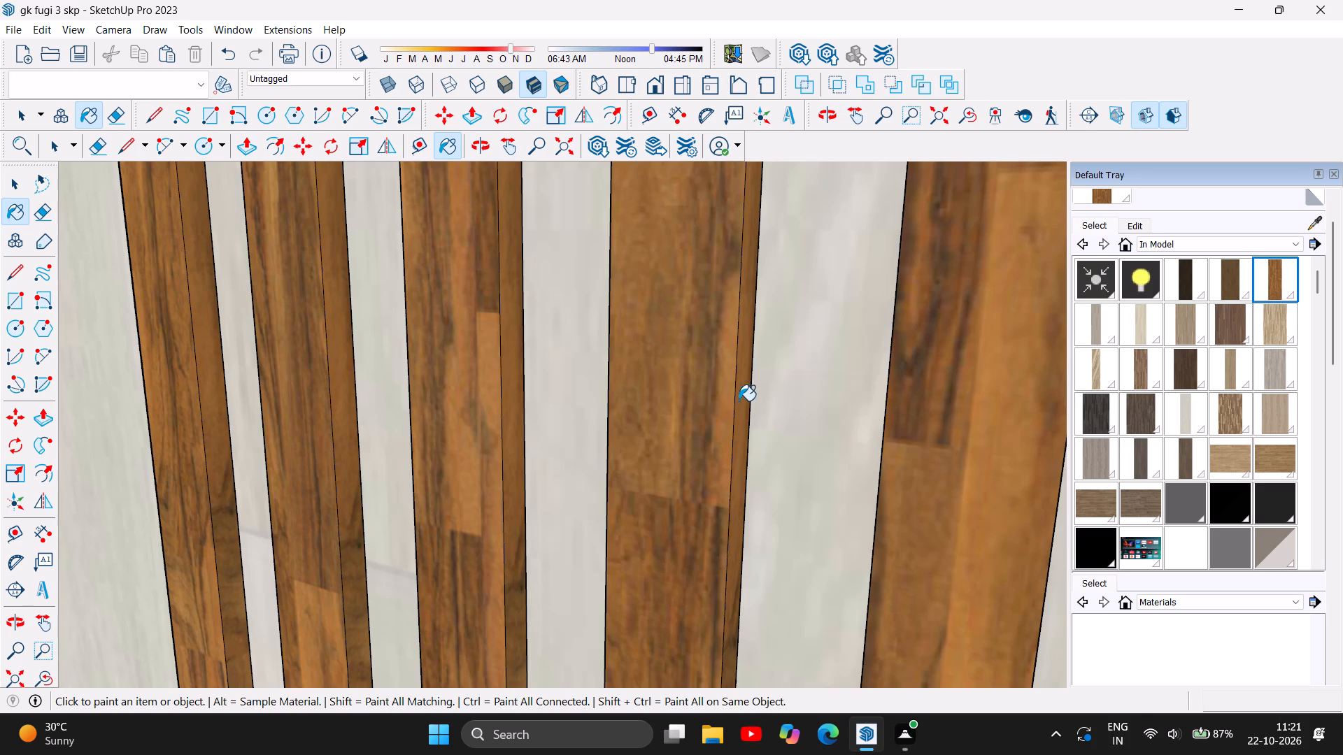
Paint the side faces of the remaining three full-height slats beside the TV with the same orange-brown wood.
scroll(54, 278, "down", 4)
scroll(273, 356, "down", 6)
scroll(222, 381, "down", 2)
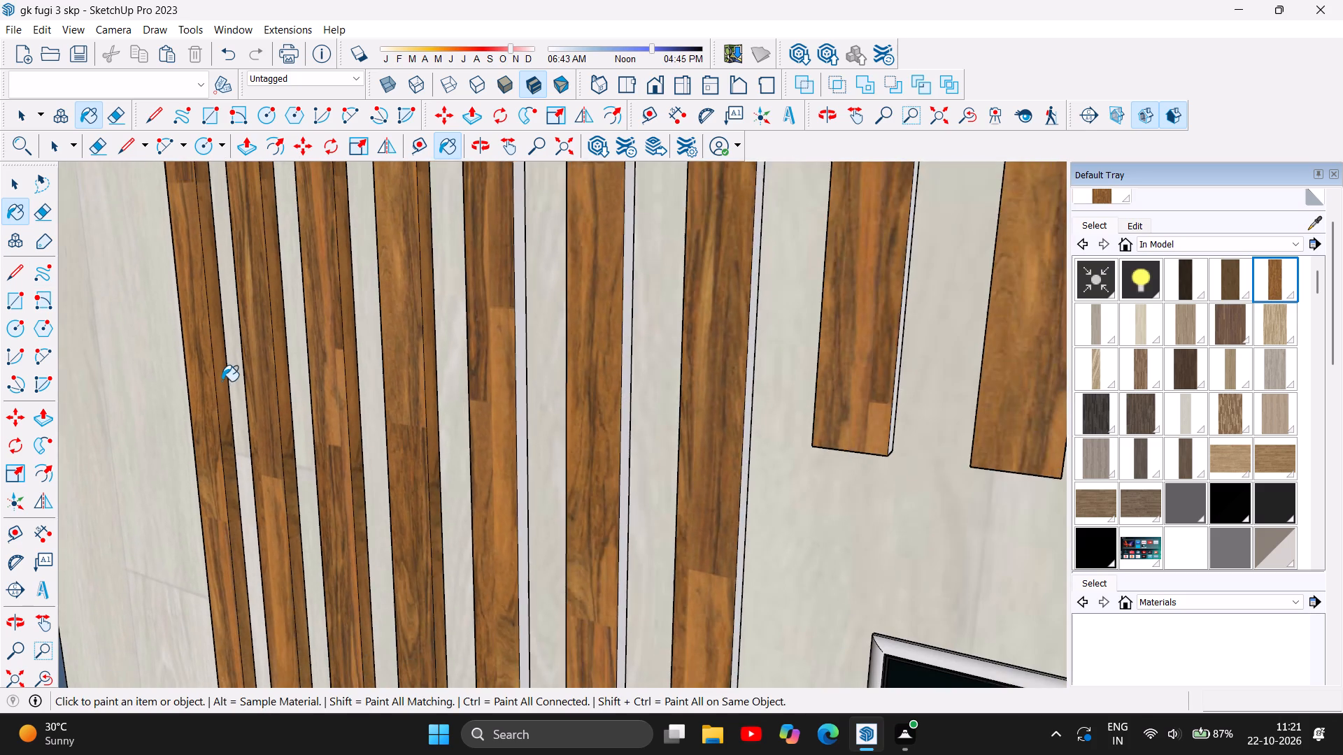
scroll(281, 385, "down", 4)
scroll(546, 399, "up", 9)
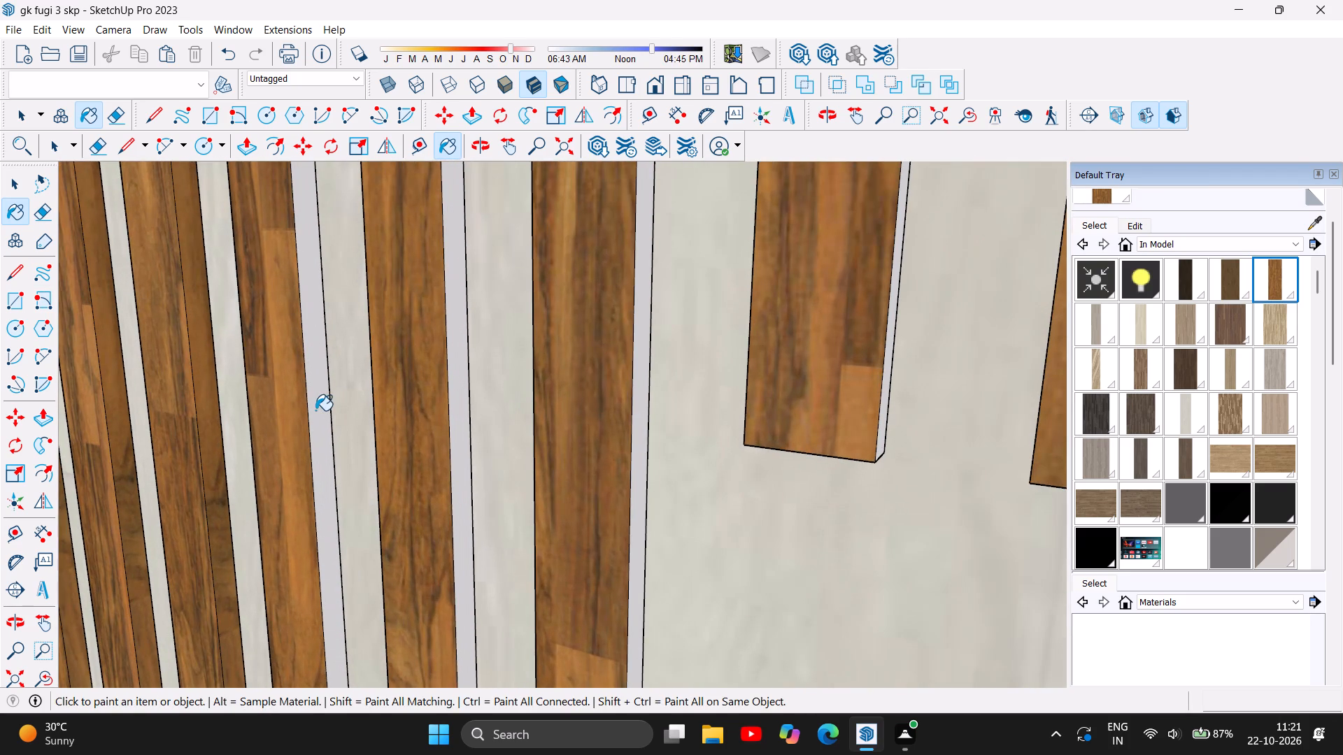
left_click(315, 410)
left_click(462, 411)
scroll(311, 408, "down", 2)
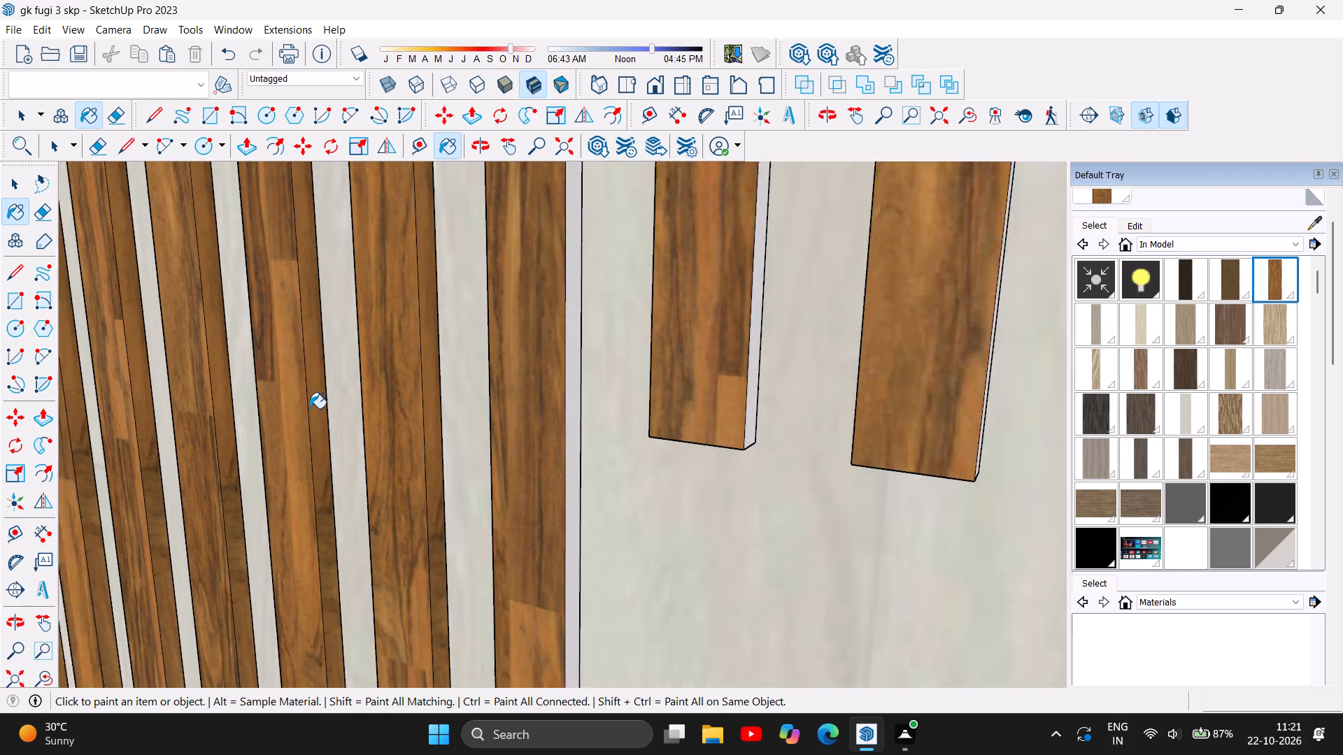
scroll(309, 408, "down", 2)
left_click(524, 422)
Paint the shelf-facing side faces of the first five short slats above the TV with the orange-brown wood of their fronts.
scroll(399, 439, "down", 5)
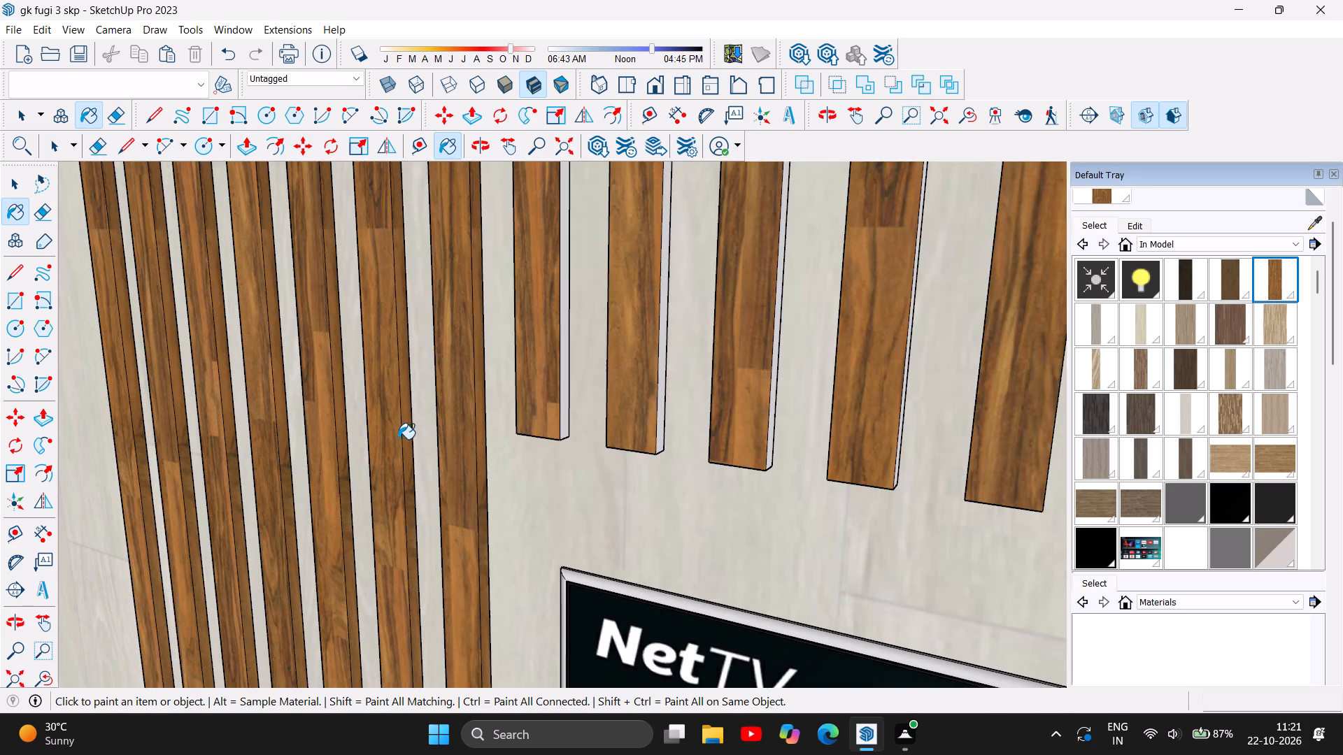
scroll(605, 364, "up", 5)
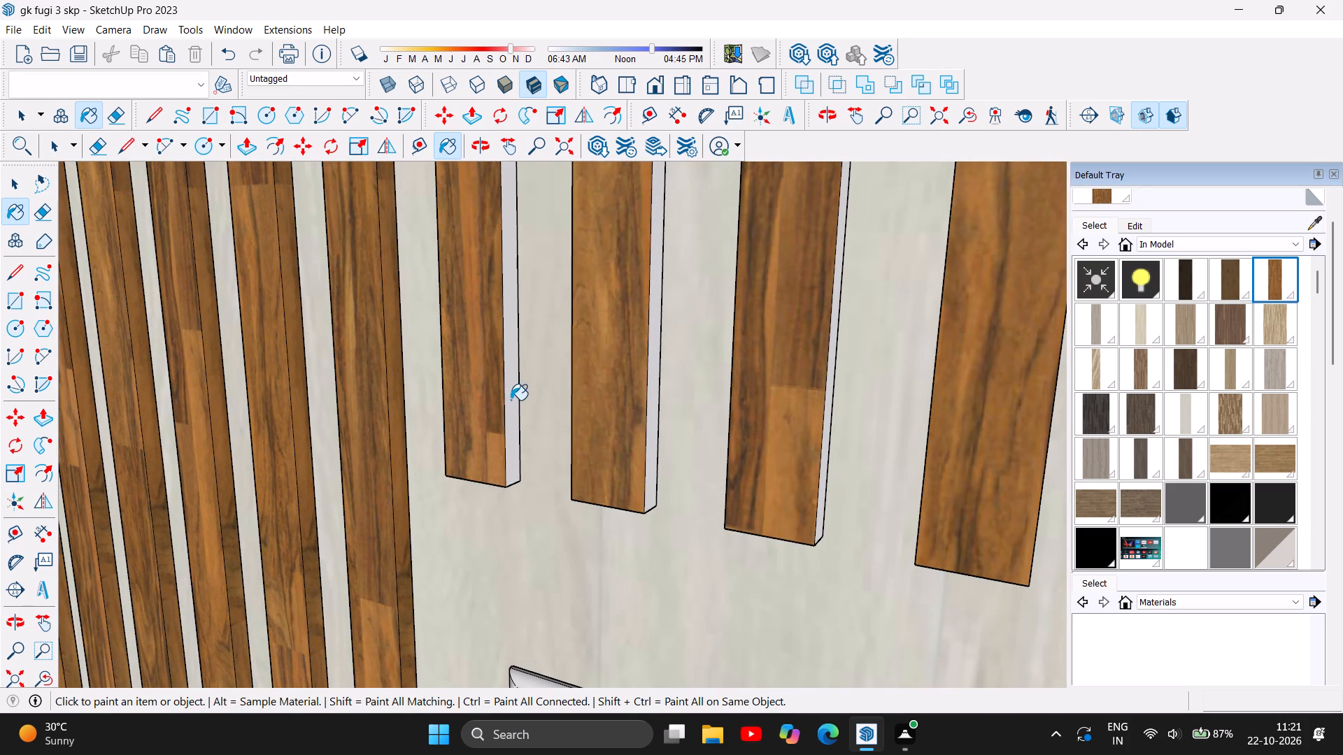
left_click(511, 400)
left_click(653, 383)
scroll(255, 430, "down", 5)
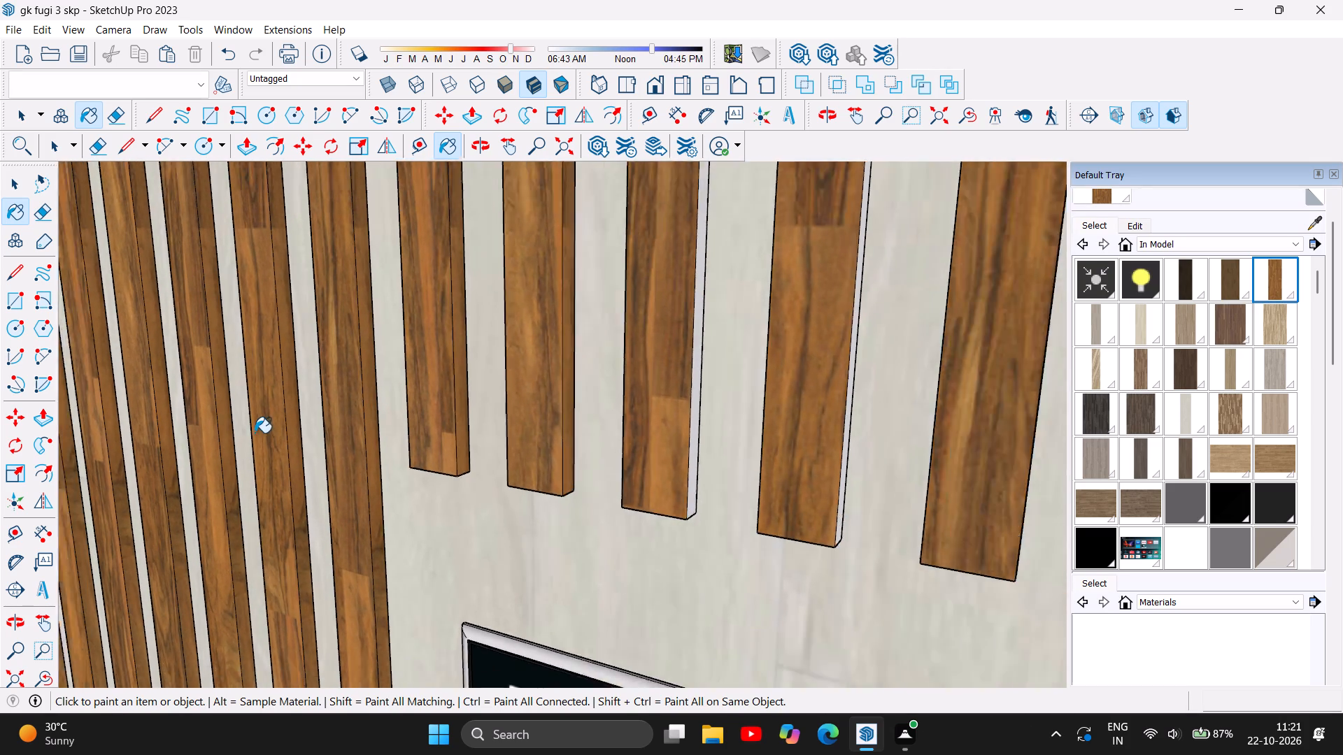
scroll(255, 435, "down", 6)
scroll(460, 400, "up", 5)
left_click(386, 433)
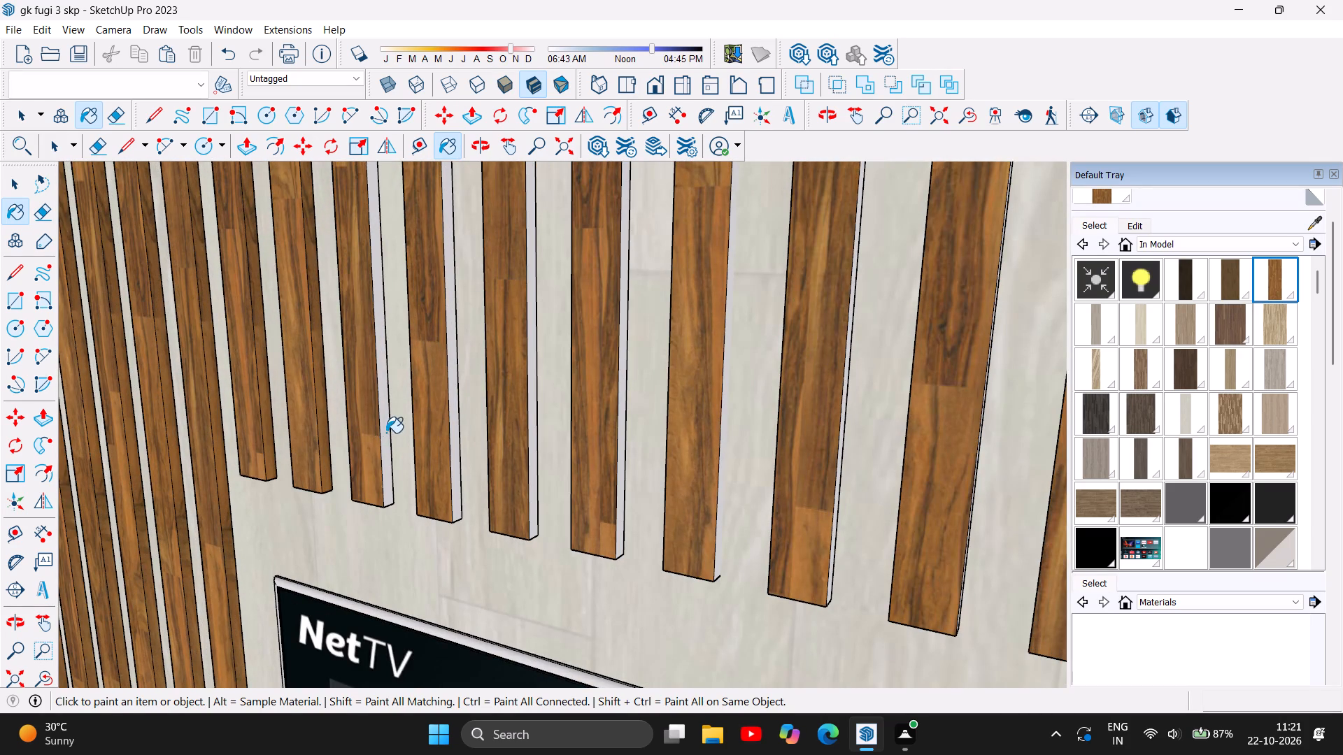
left_click(454, 418)
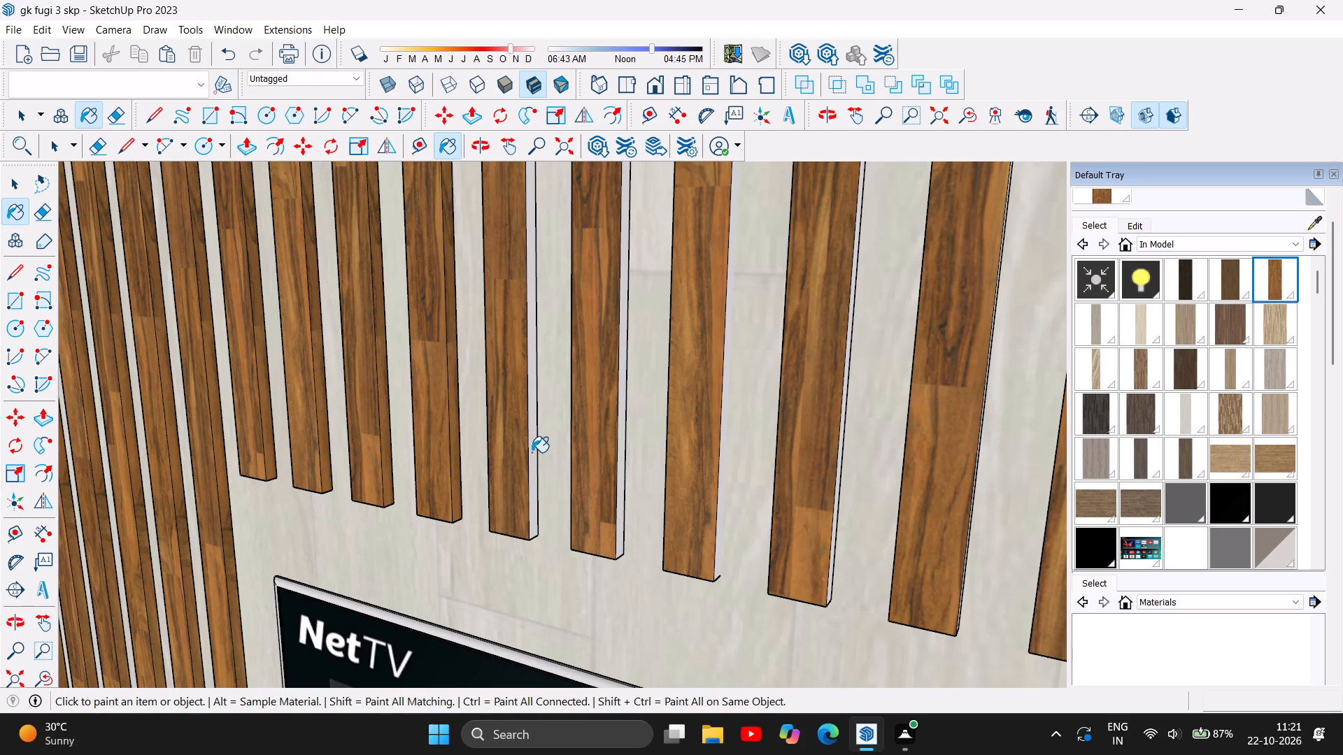
left_click(532, 452)
Paint the shelf-facing side faces of the next four short slats above the TV with the same orange-brown wood.
scroll(213, 492, "down", 5)
scroll(383, 483, "down", 4)
scroll(460, 472, "up", 2)
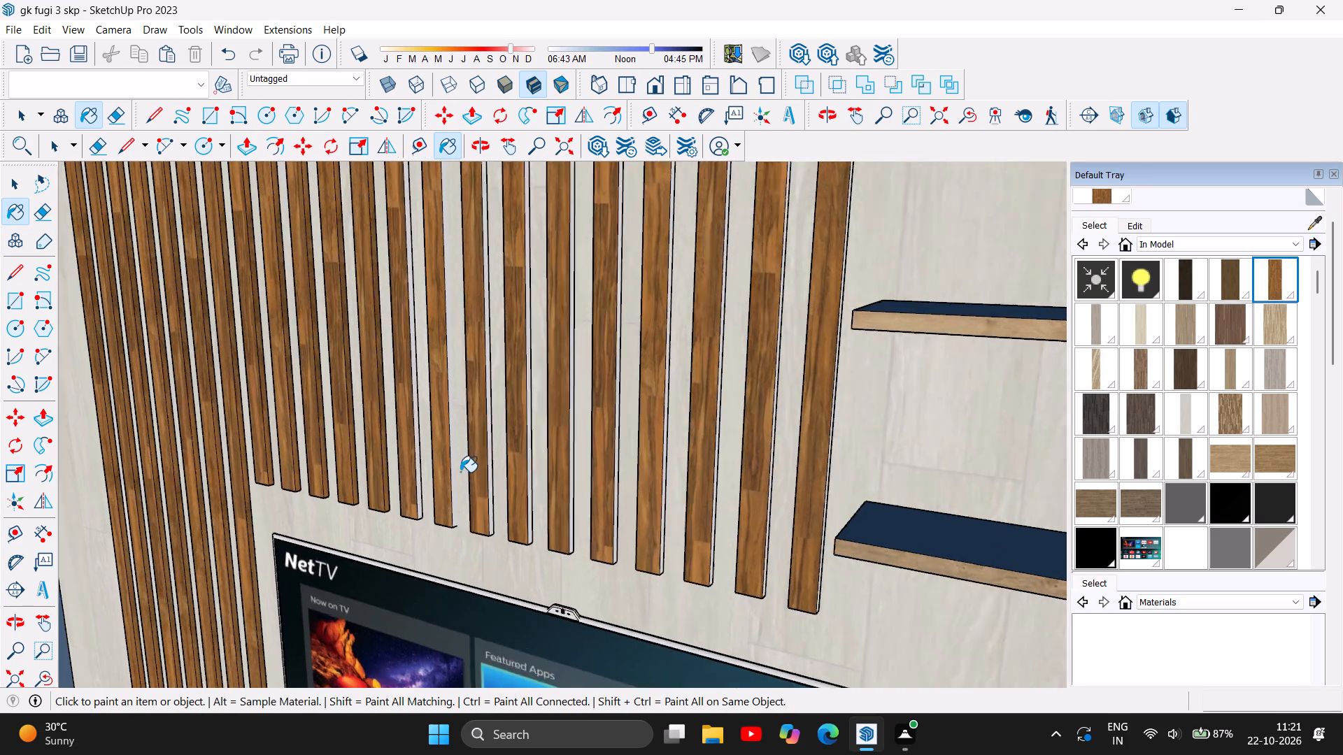
scroll(460, 472, "up", 9)
left_click(346, 474)
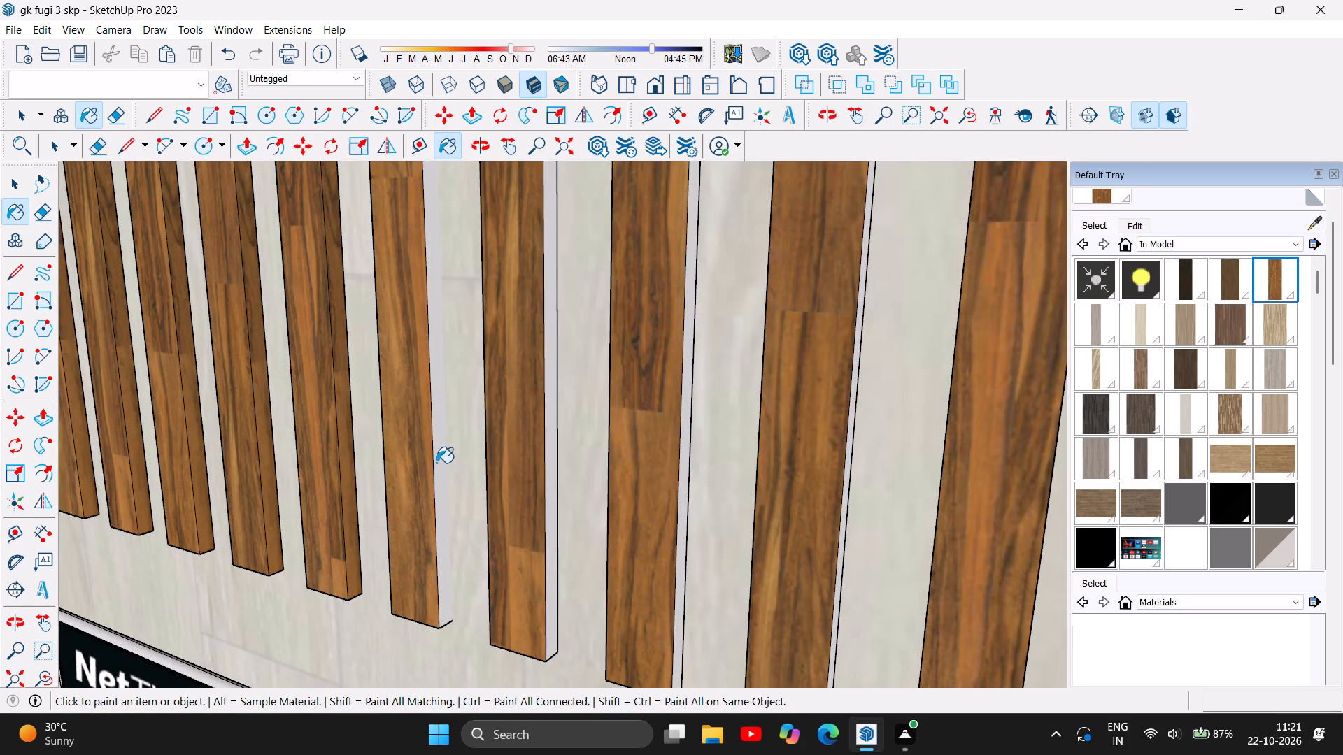
left_click(438, 463)
left_click(553, 473)
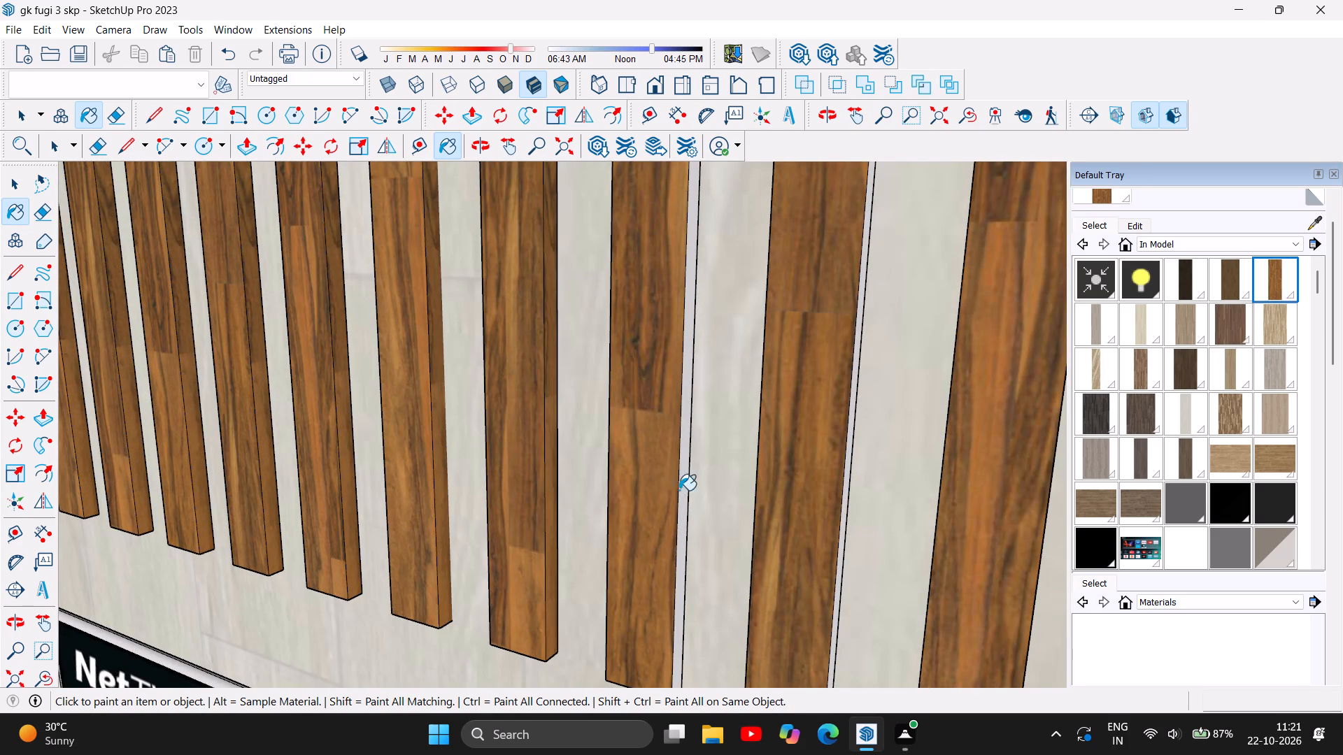
left_click(684, 498)
Continue the orange-brown wood onto the shelf-facing side faces of the following three short slats.
scroll(306, 485, "down", 10)
scroll(564, 496, "up", 8)
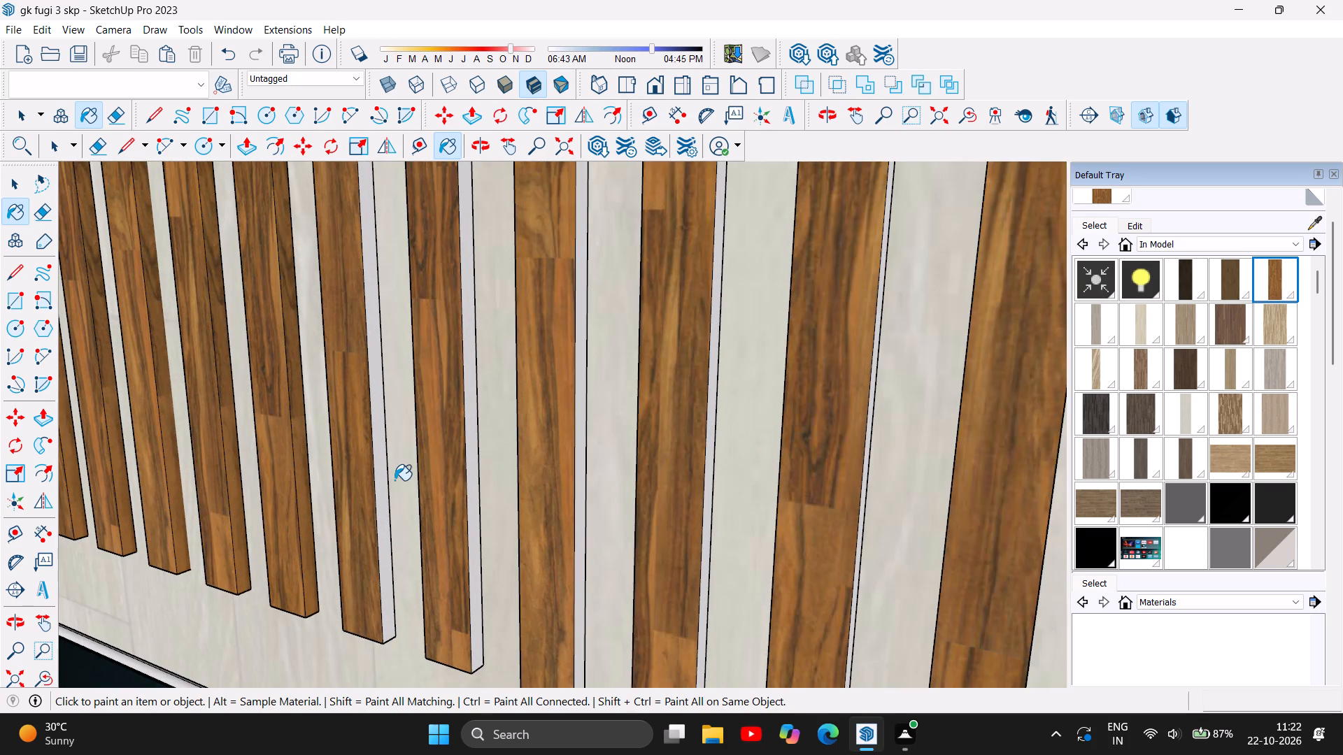
left_click(381, 486)
left_click(476, 483)
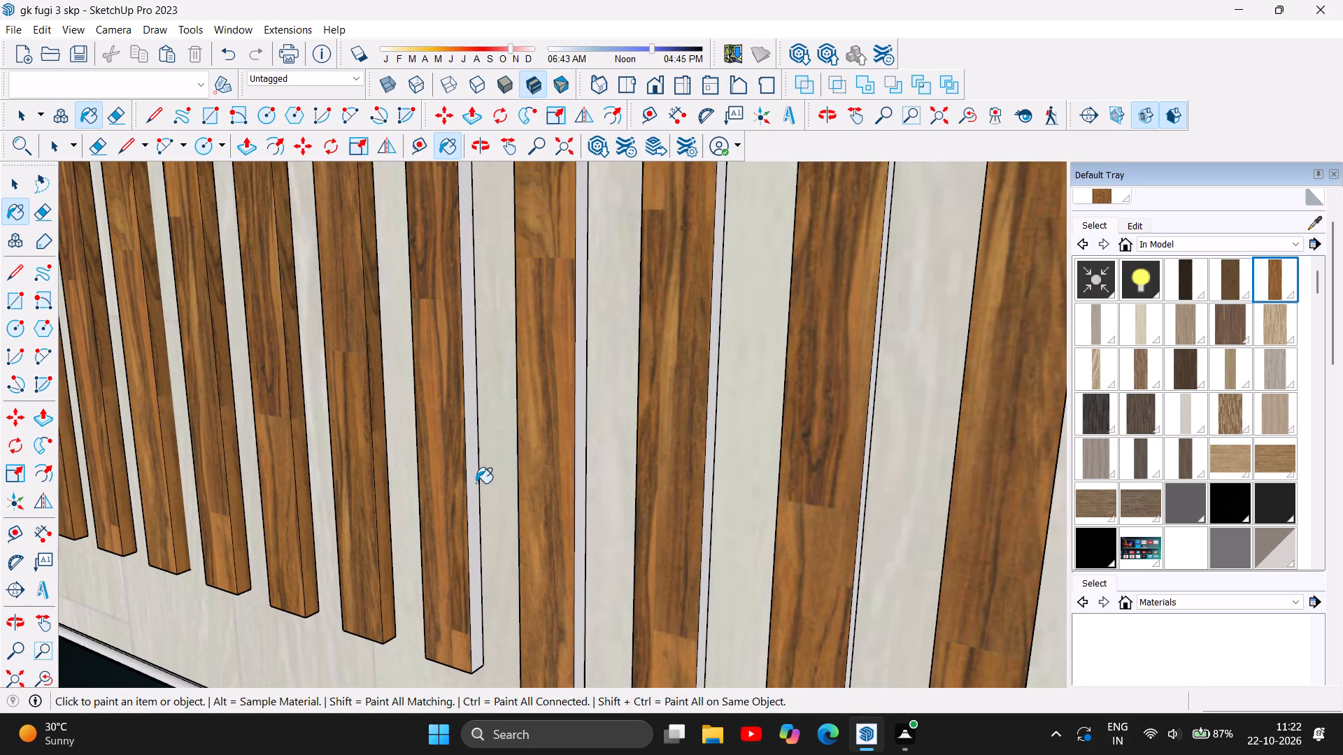
left_click(581, 488)
Paint the shelf-facing side faces of the last three short slats beside the floating shelves with the orange-brown wood.
scroll(342, 453, "down", 4)
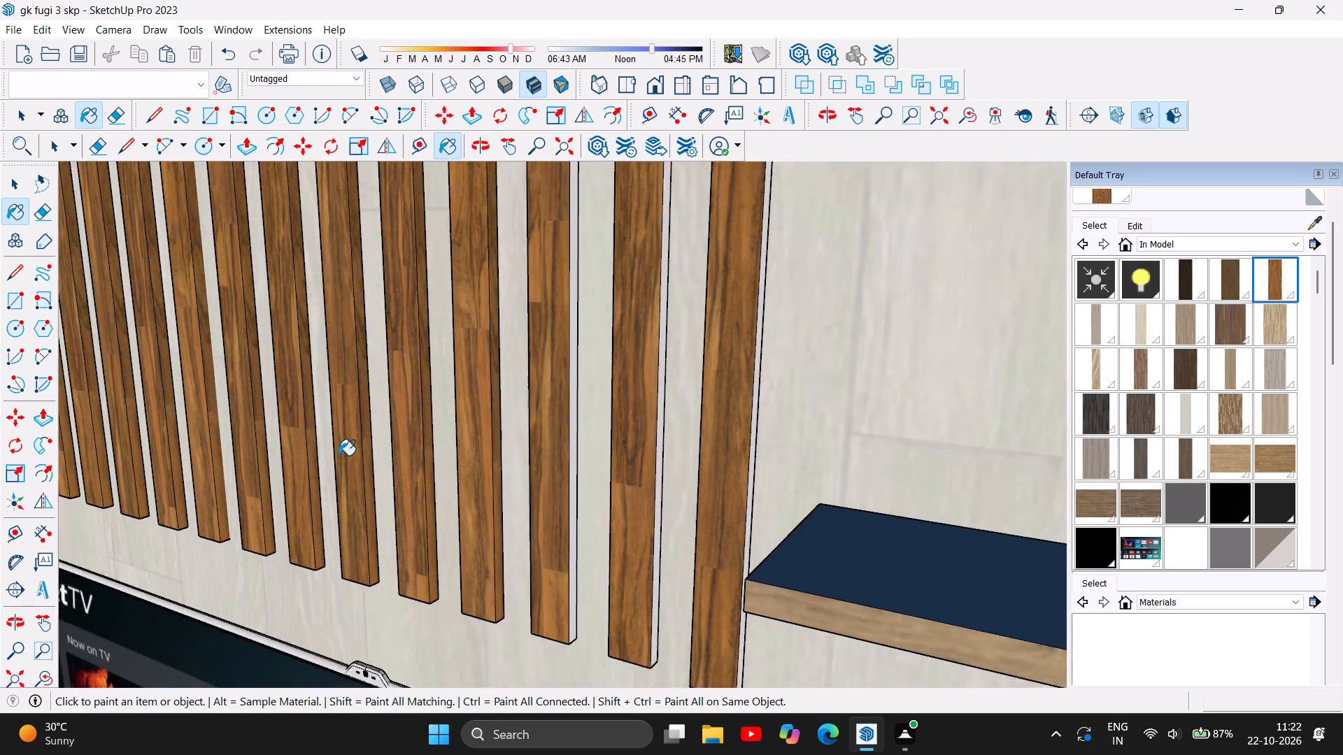
scroll(339, 455, "down", 4)
scroll(502, 474, "up", 9)
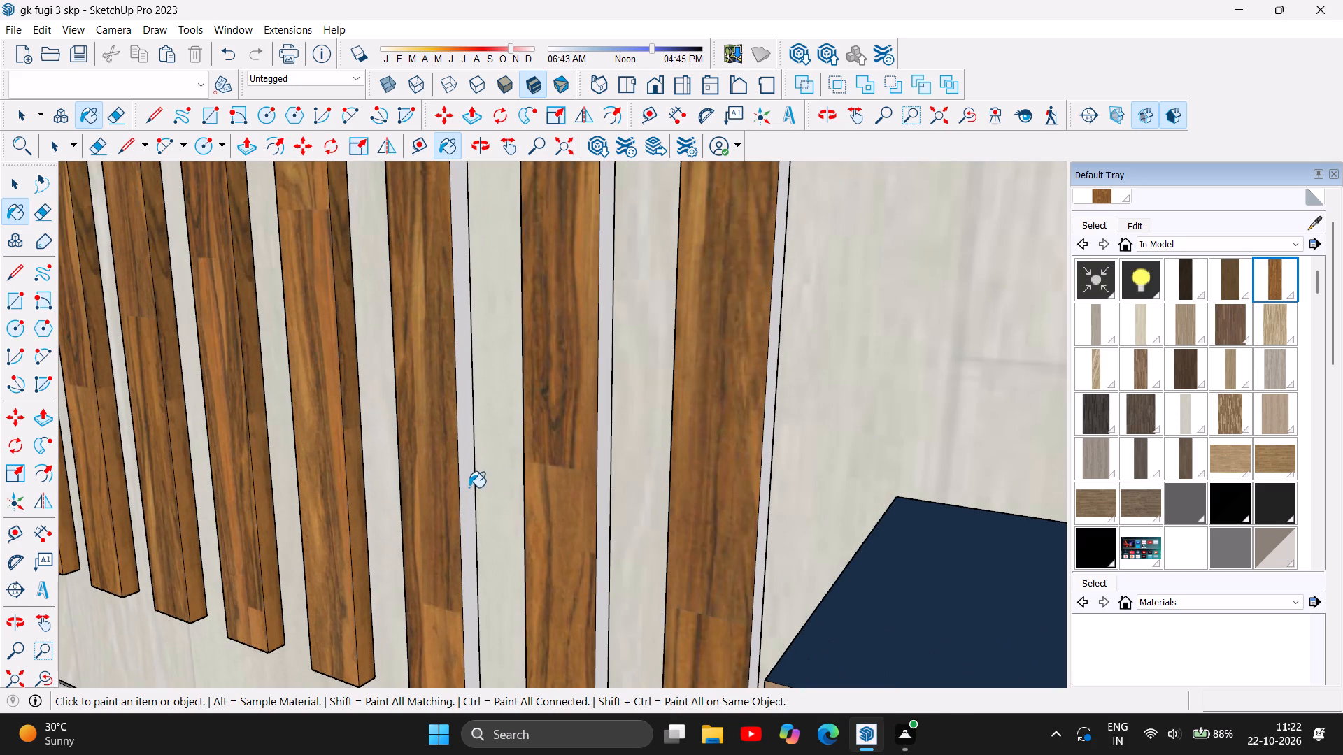
left_click(468, 489)
left_click(606, 462)
scroll(374, 432, "down", 6)
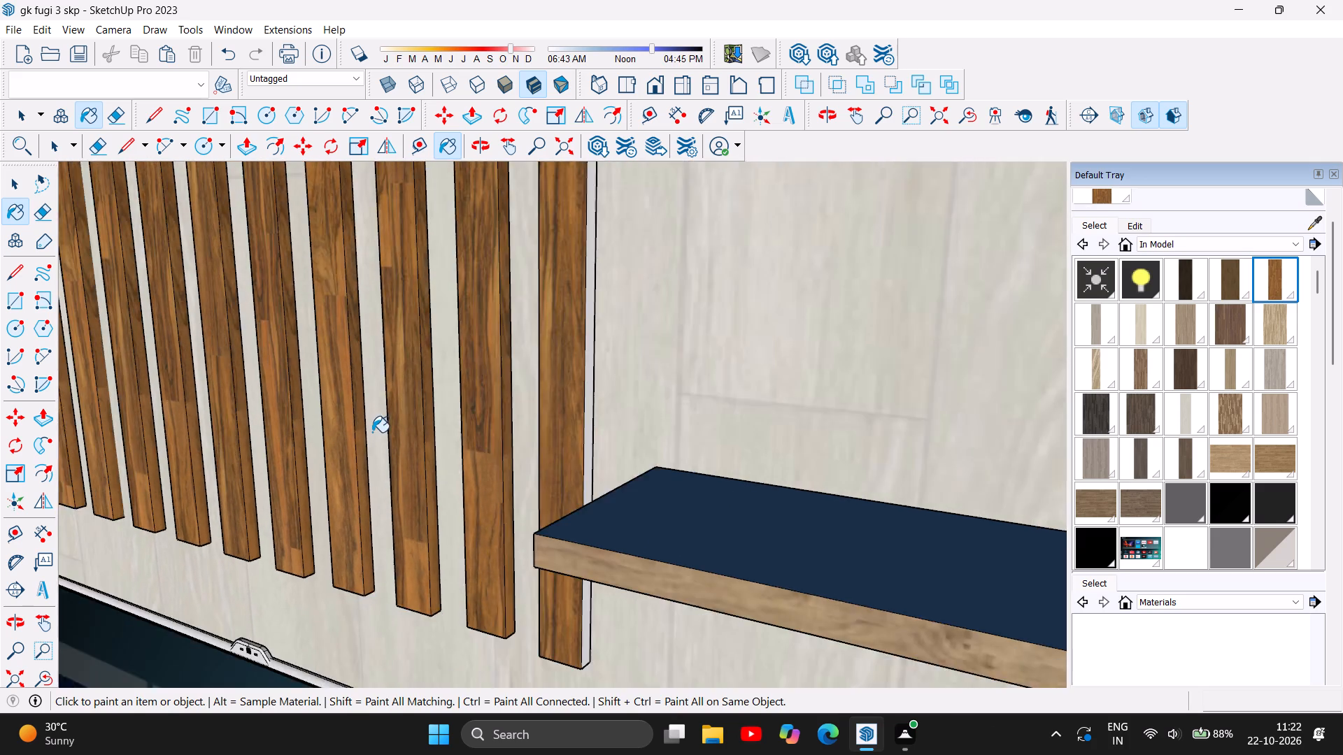
scroll(372, 432, "down", 4)
scroll(512, 406, "up", 6)
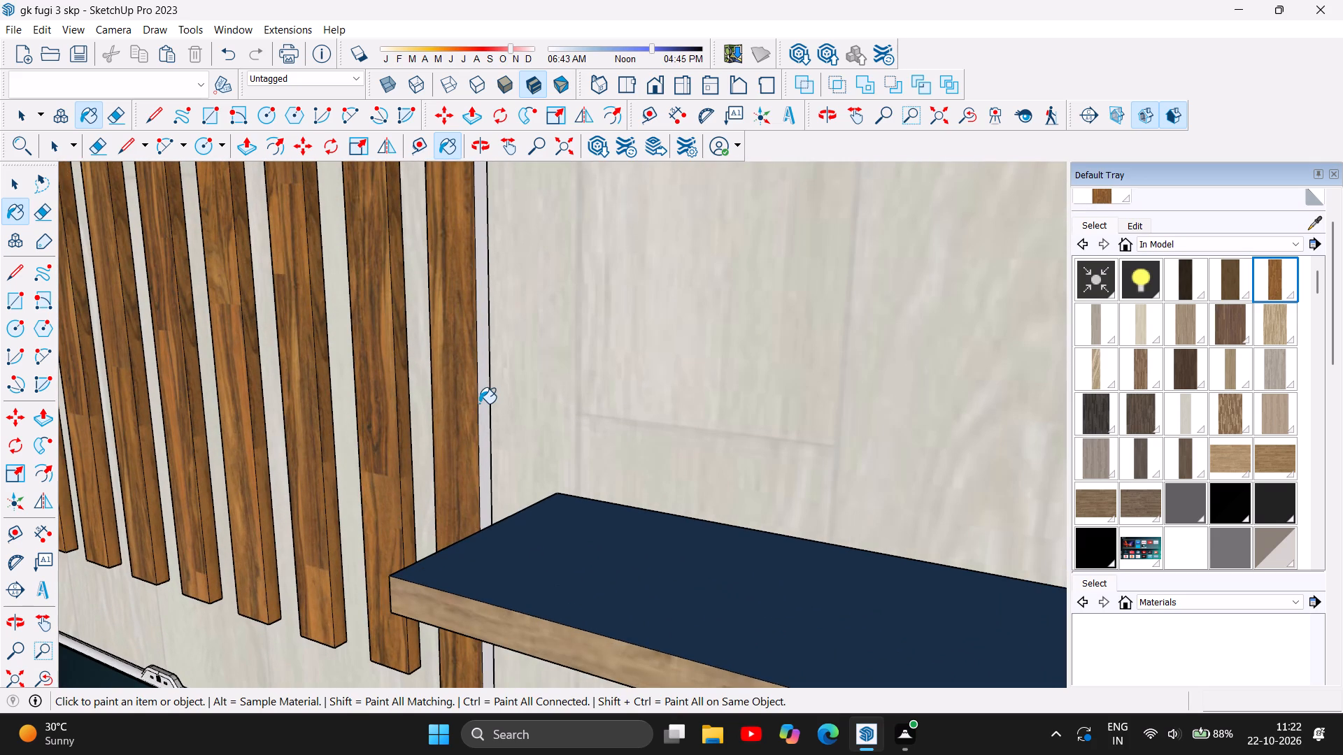
left_click(483, 405)
Paint the opposite side faces, towards the blue side wall, of the seven full-height slats with the orange-brown wood material.
scroll(504, 405, "down", 6)
scroll(627, 432, "down", 17)
scroll(671, 440, "down", 6)
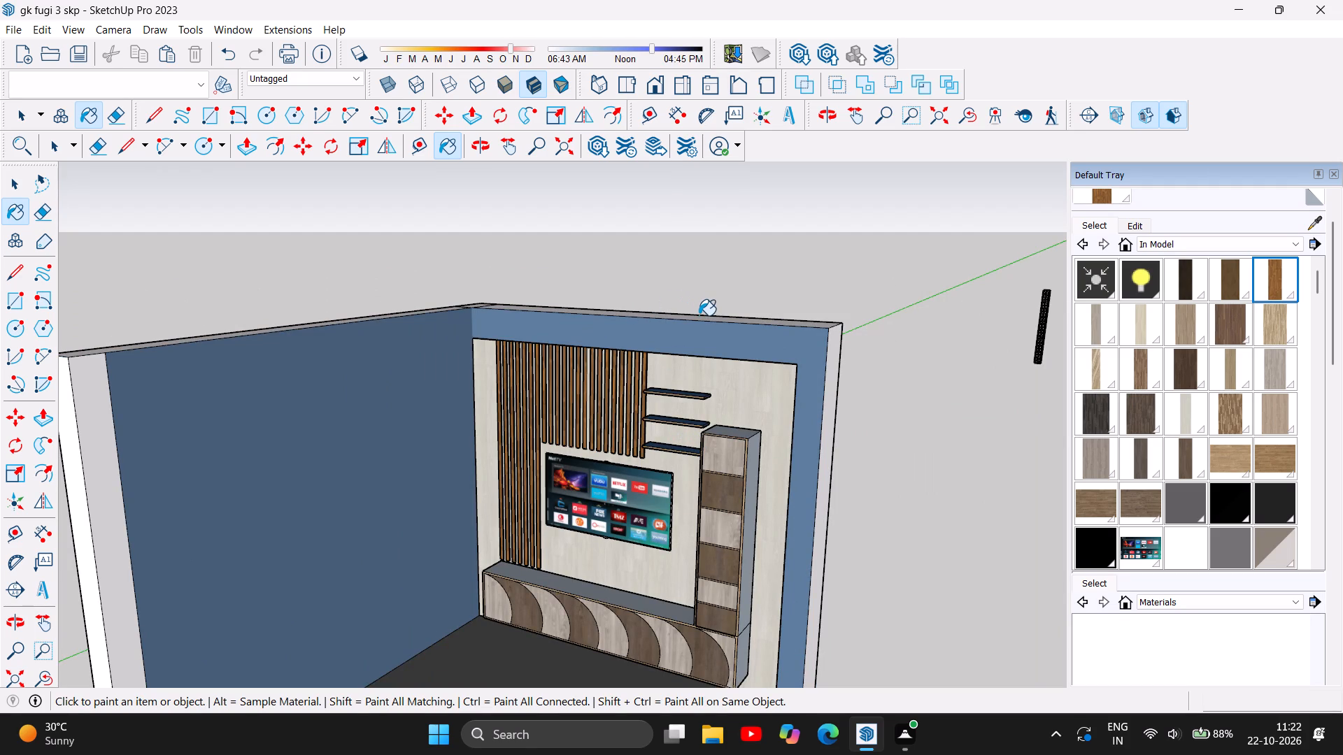
left_click(479, 154)
left_click_drag(443, 327, 634, 347)
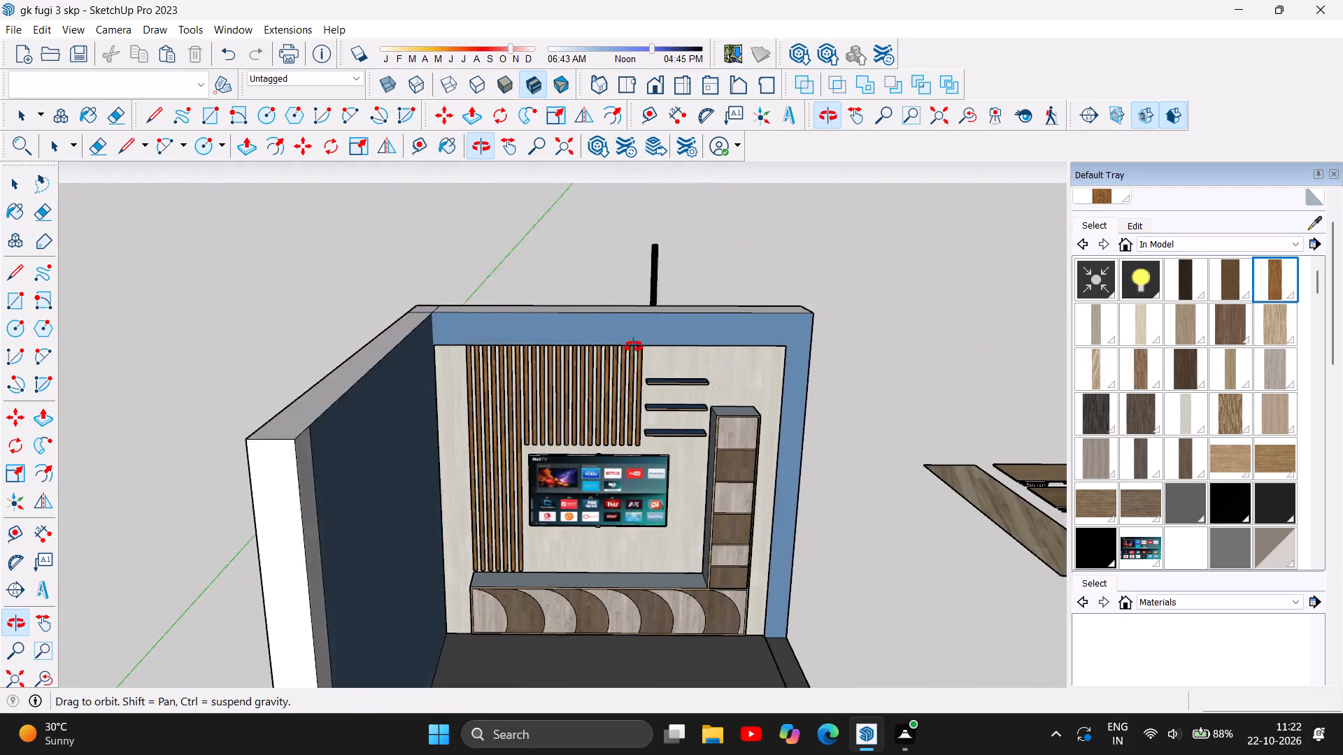
left_click_drag(634, 347, 648, 347)
scroll(469, 383, "up", 19)
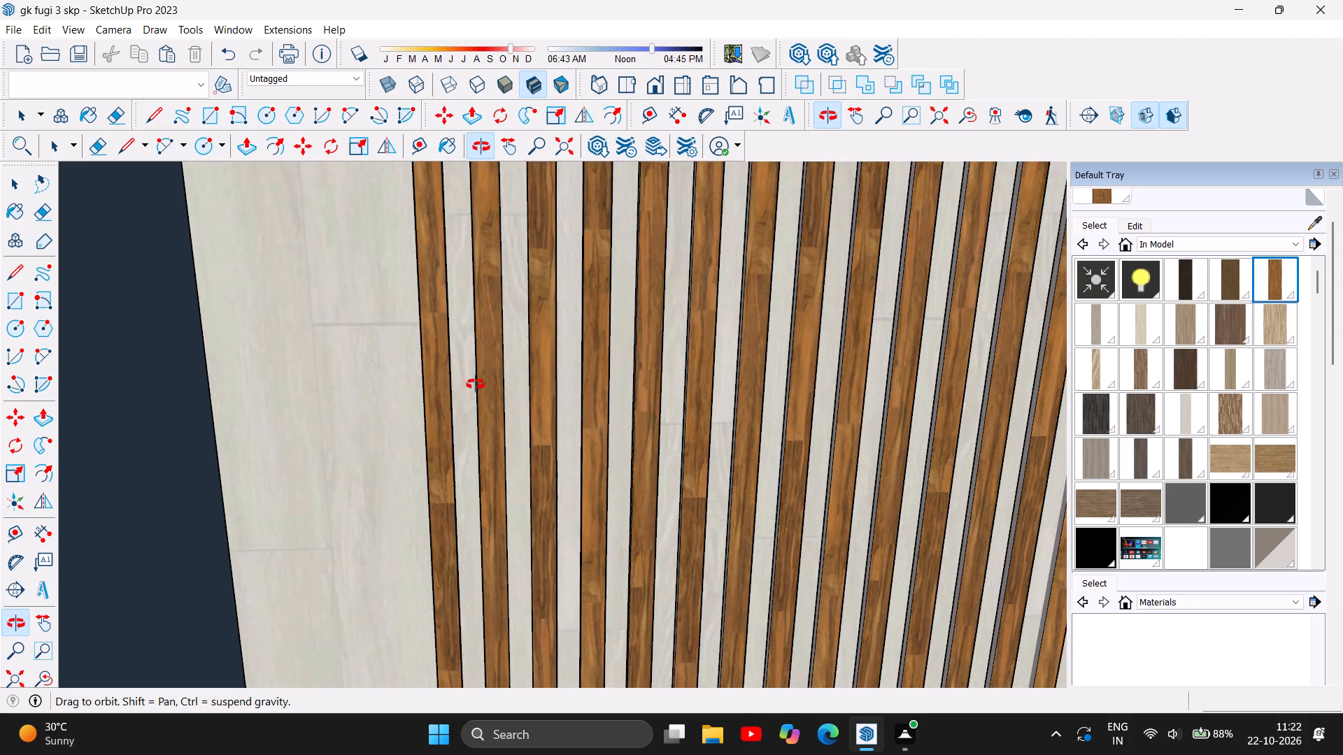
scroll(476, 384, "up", 4)
scroll(476, 384, "down", 1)
left_click_drag(426, 404, 520, 411)
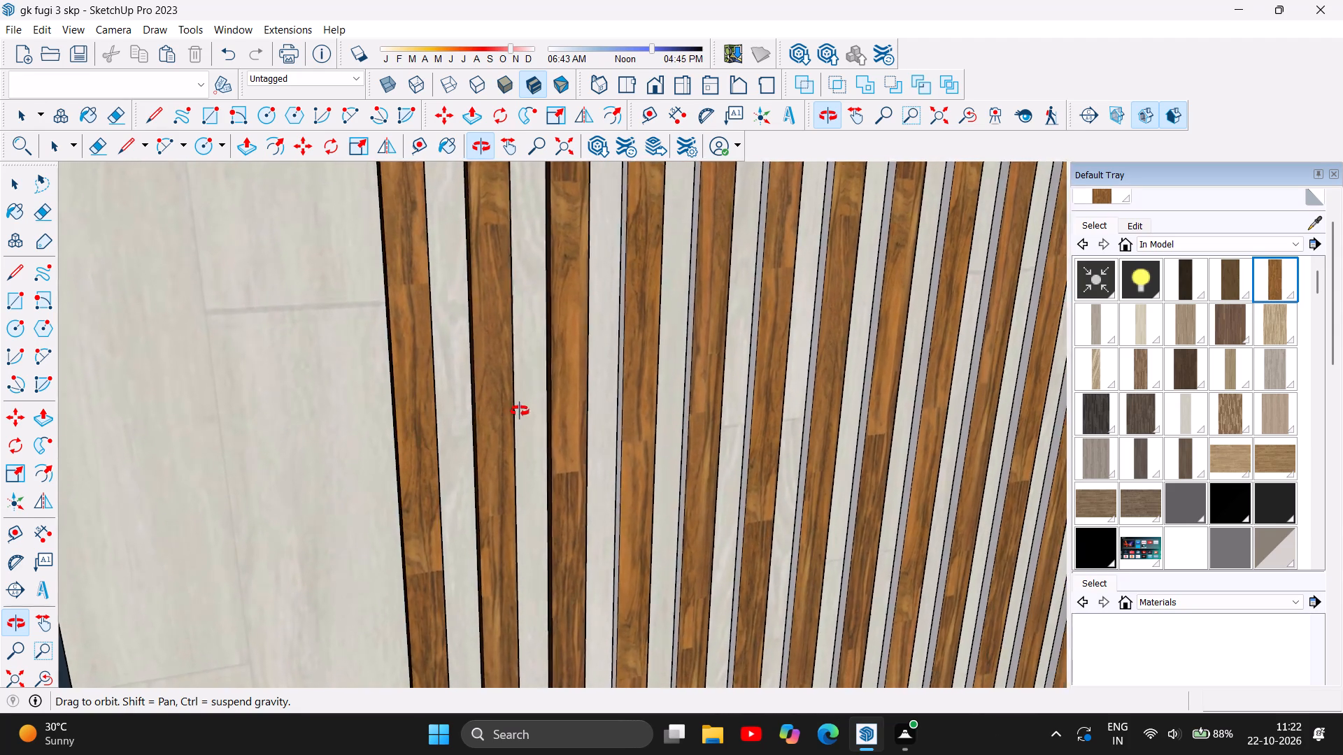
left_click_drag(520, 411, 595, 417)
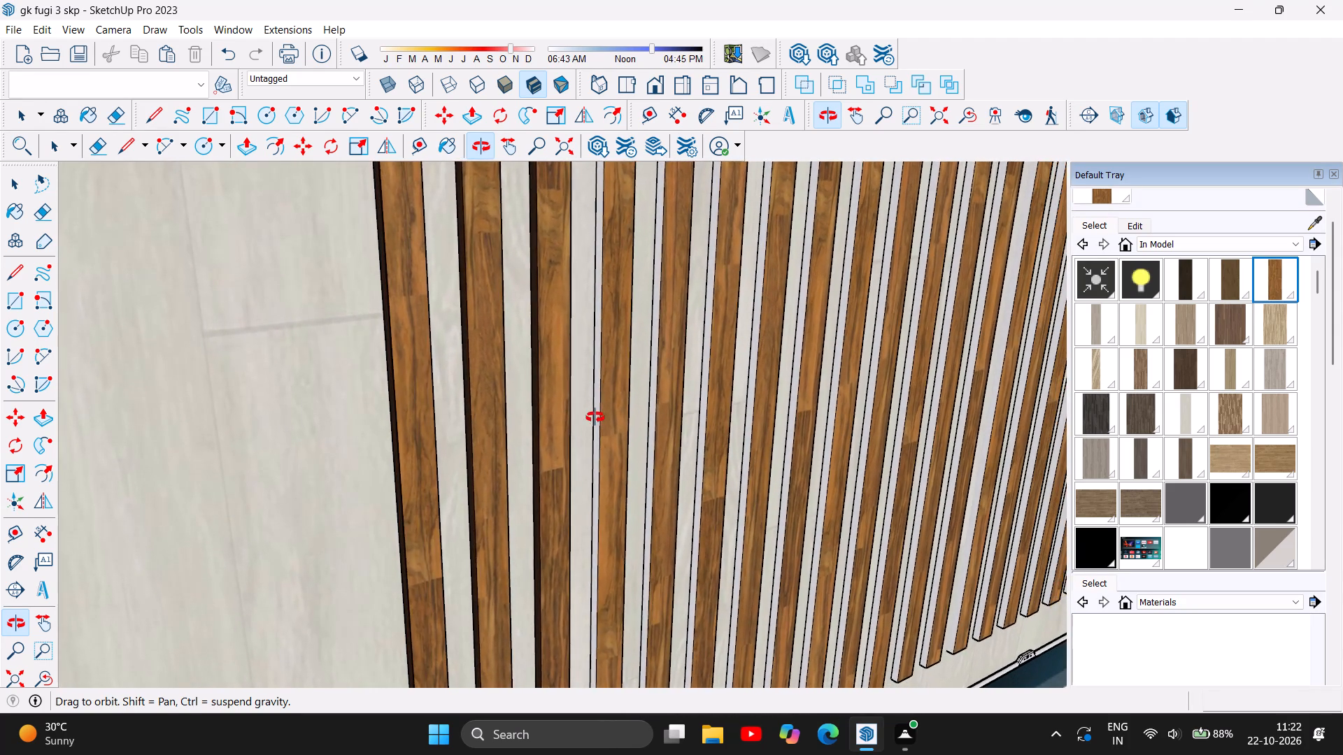
left_click_drag(595, 417, 596, 412)
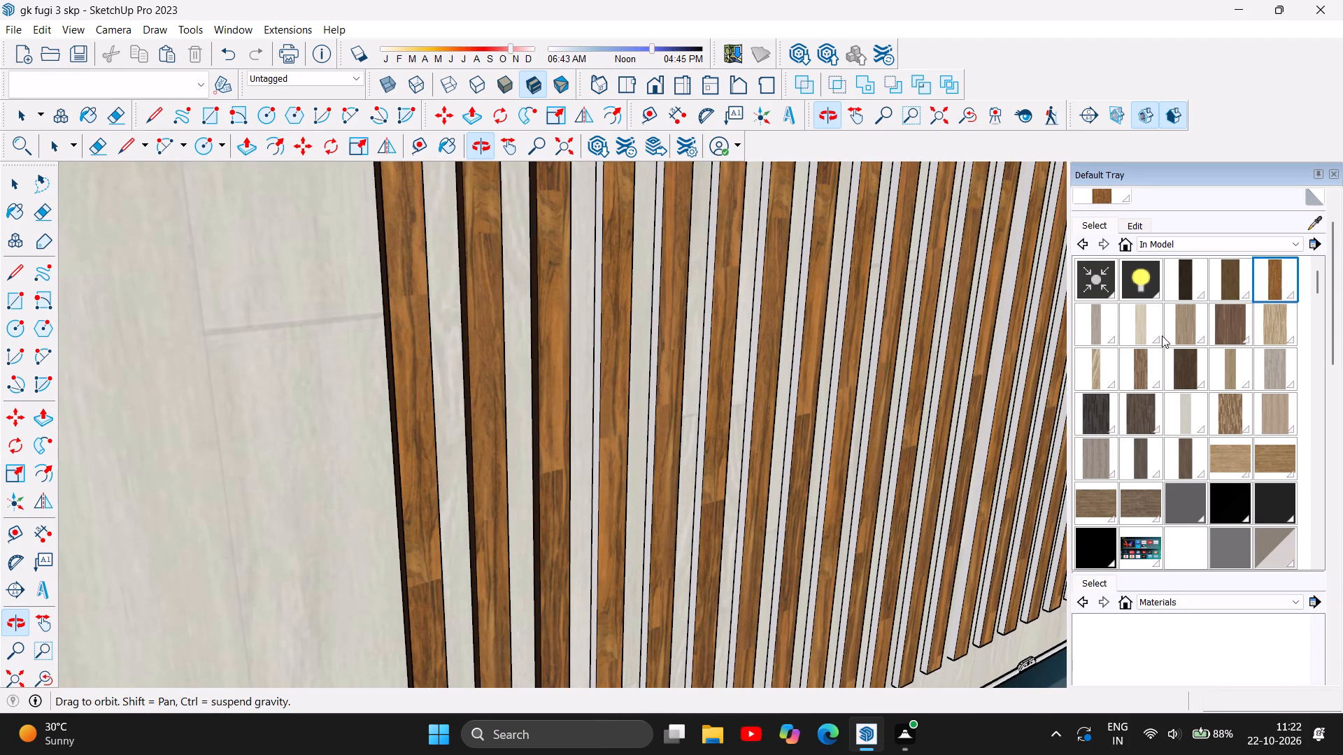
left_click(1280, 285)
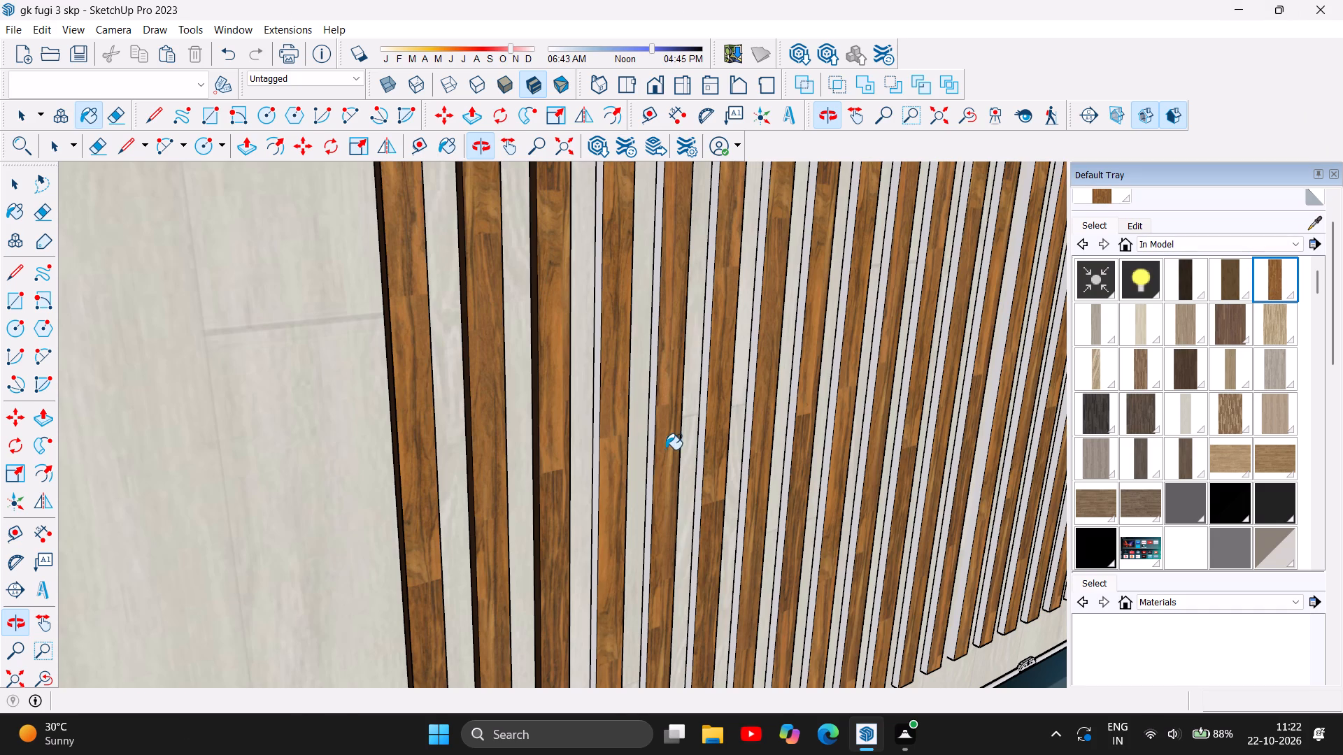
left_click(393, 447)
left_click(395, 445)
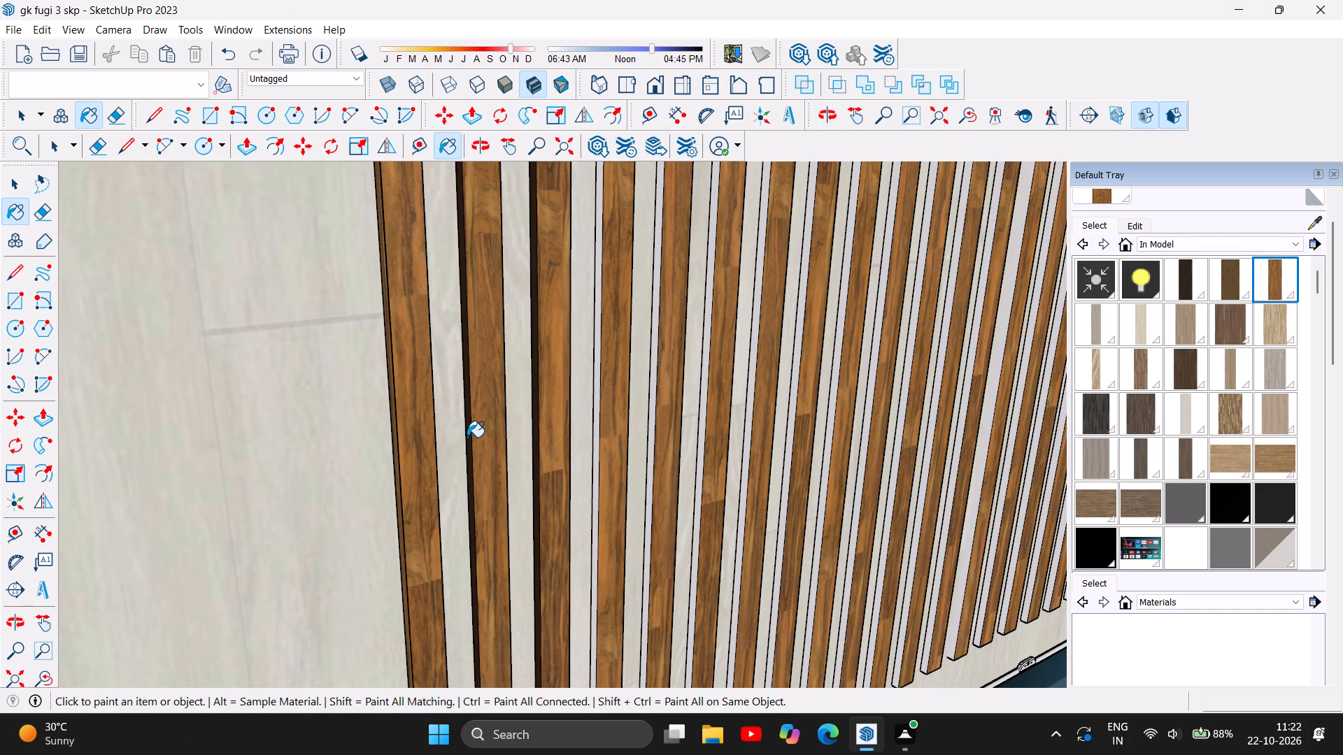
left_click(467, 437)
left_click(536, 431)
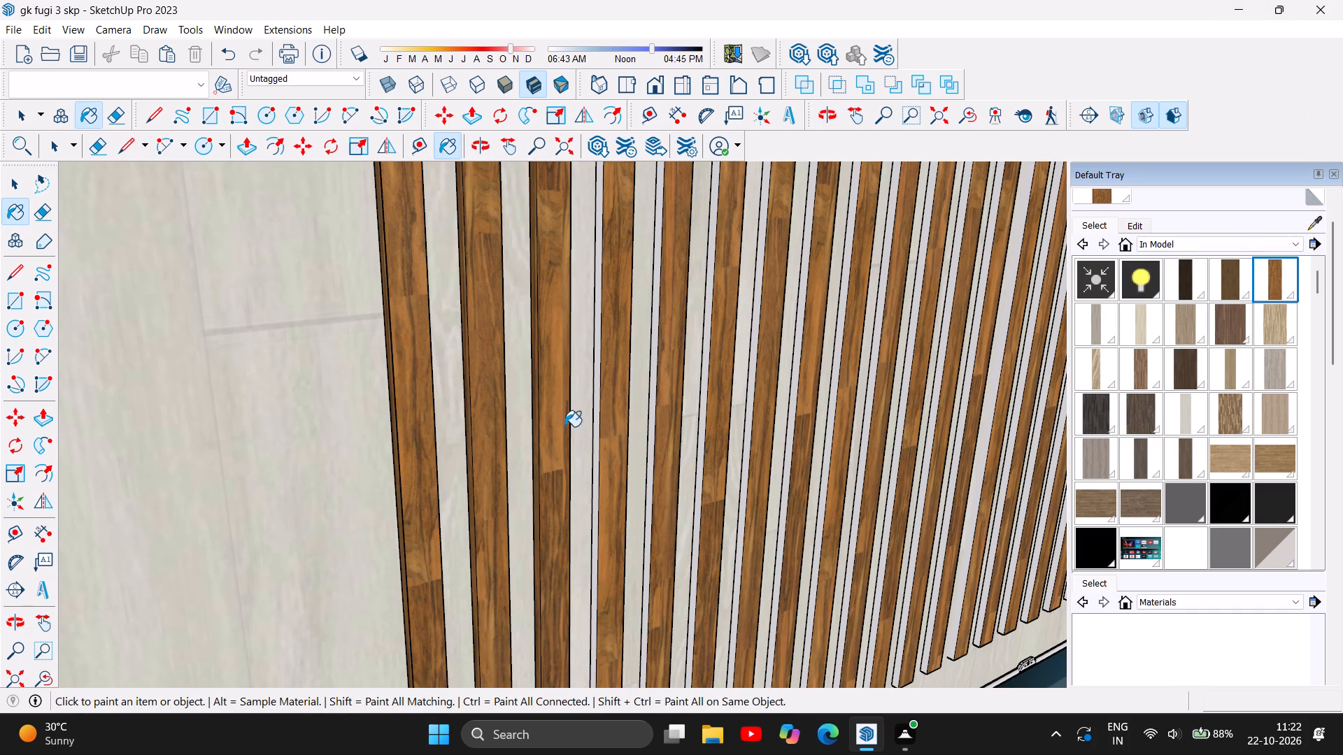
left_click(595, 430)
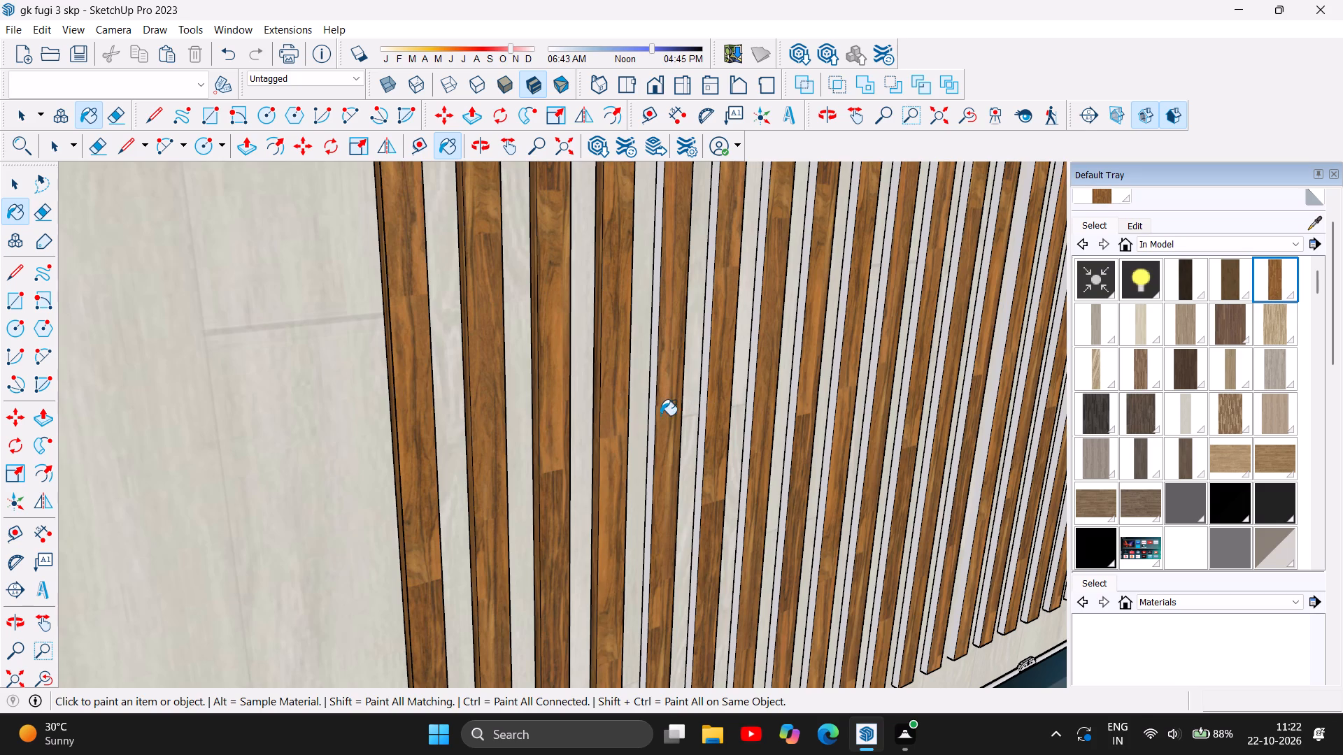
left_click(652, 418)
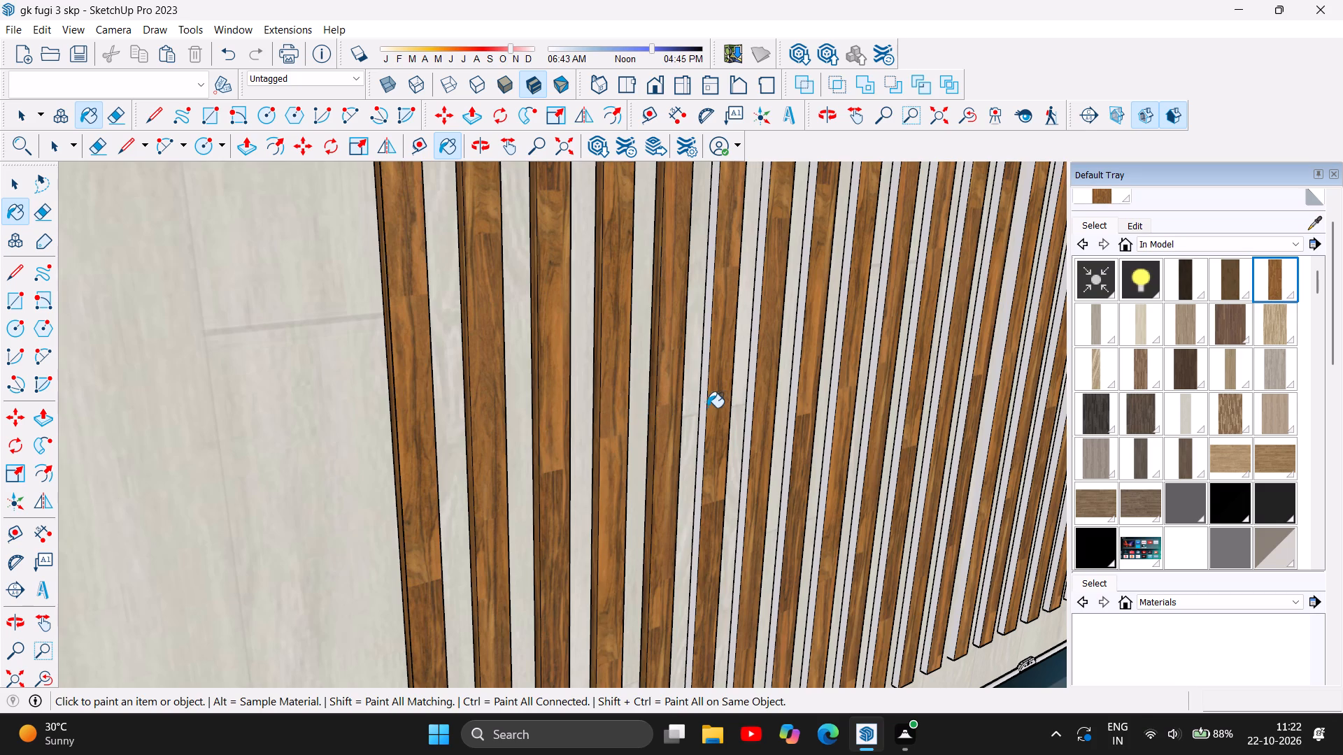
left_click(701, 410)
left_click(751, 411)
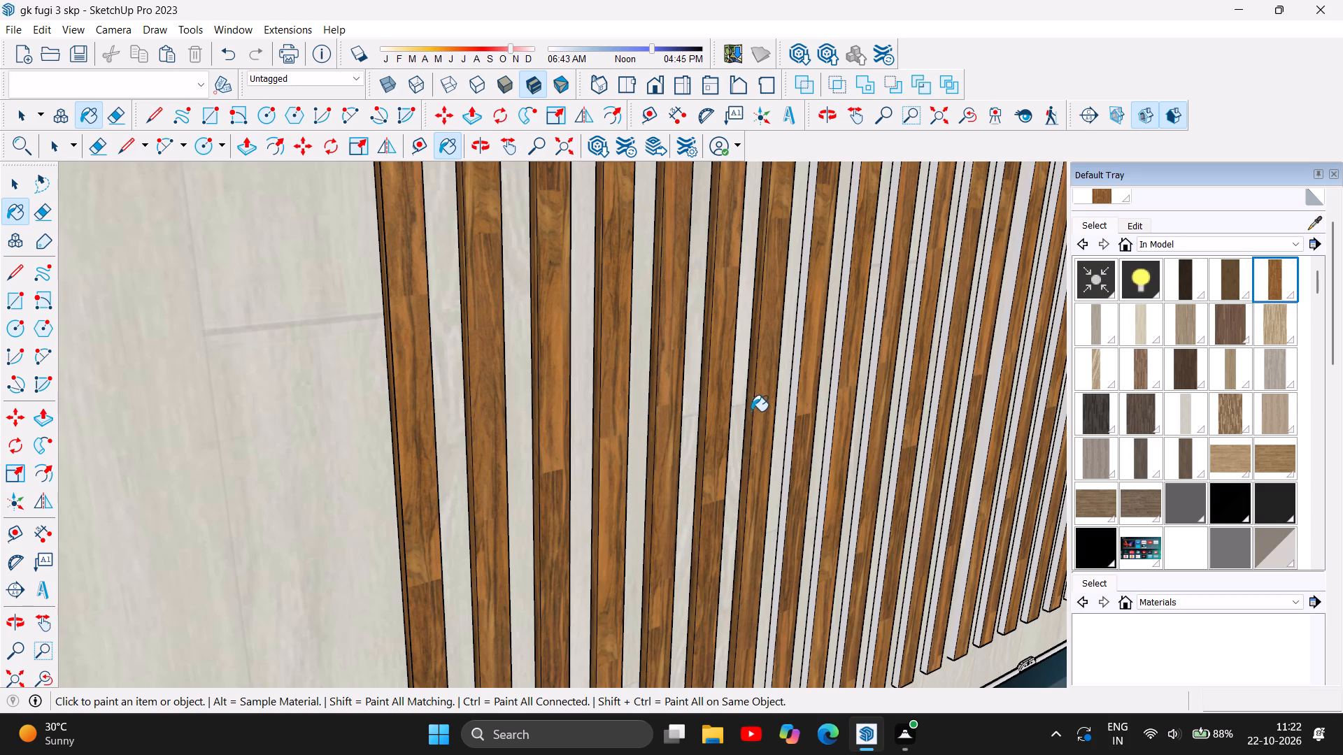
Paint the side faces towards the blue wall of the first four short slats with the same orange-brown wood.
left_click(792, 404)
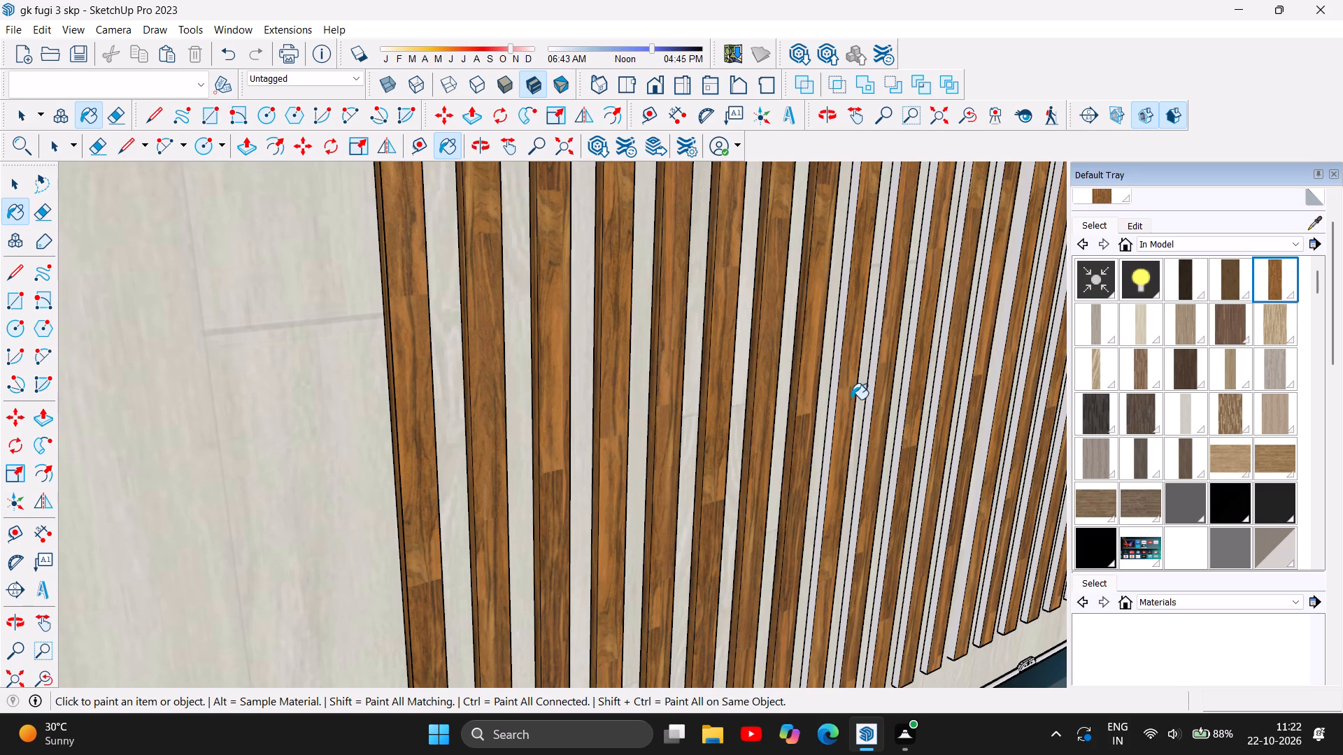
left_click(832, 406)
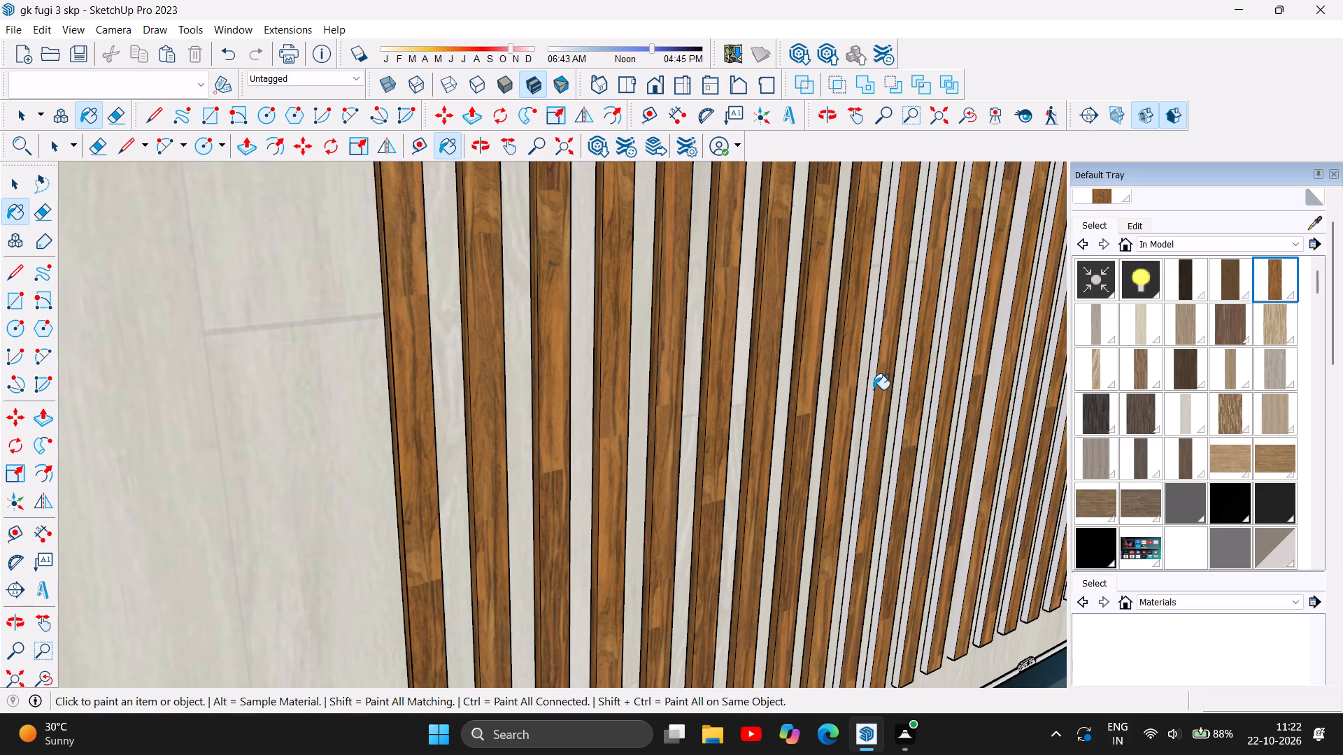
left_click(873, 389)
left_click(906, 388)
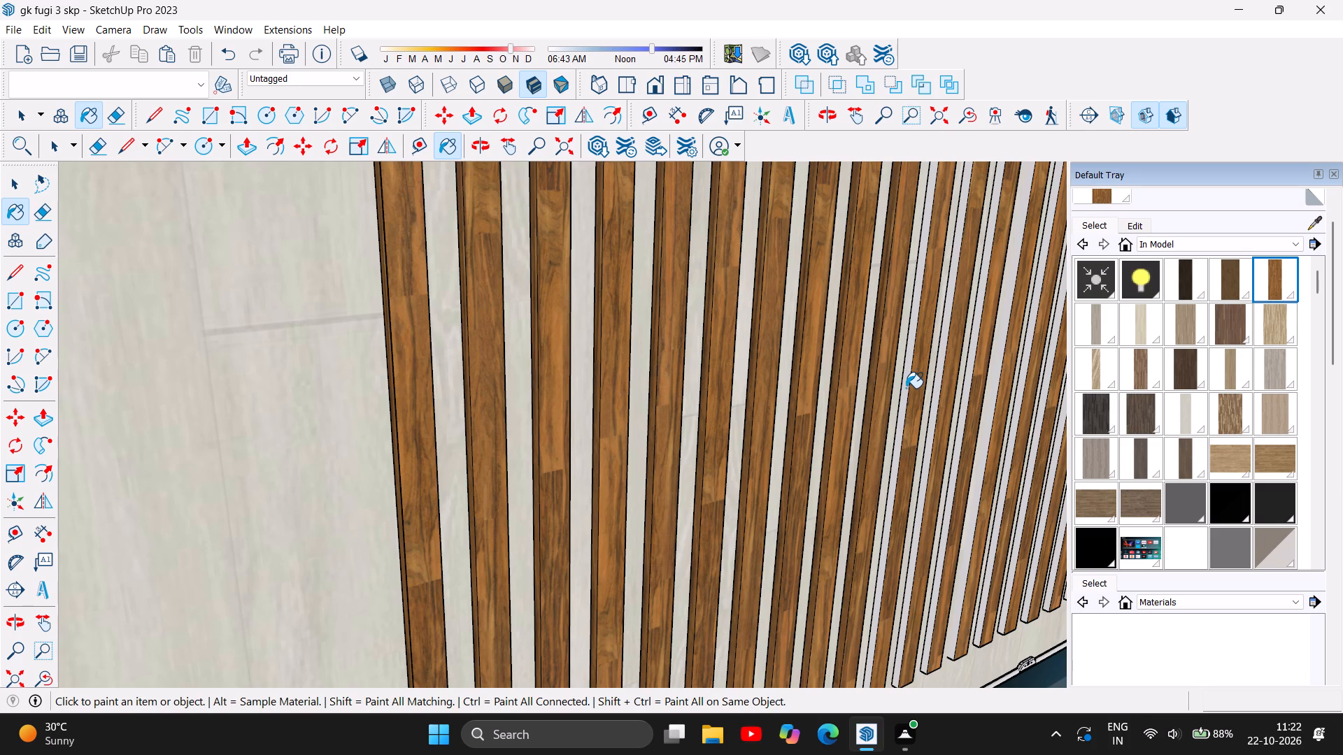
Paint the side faces towards the blue wall of the following three short slats with the orange-brown wood.
scroll(614, 426, "down", 1)
scroll(489, 433, "down", 3)
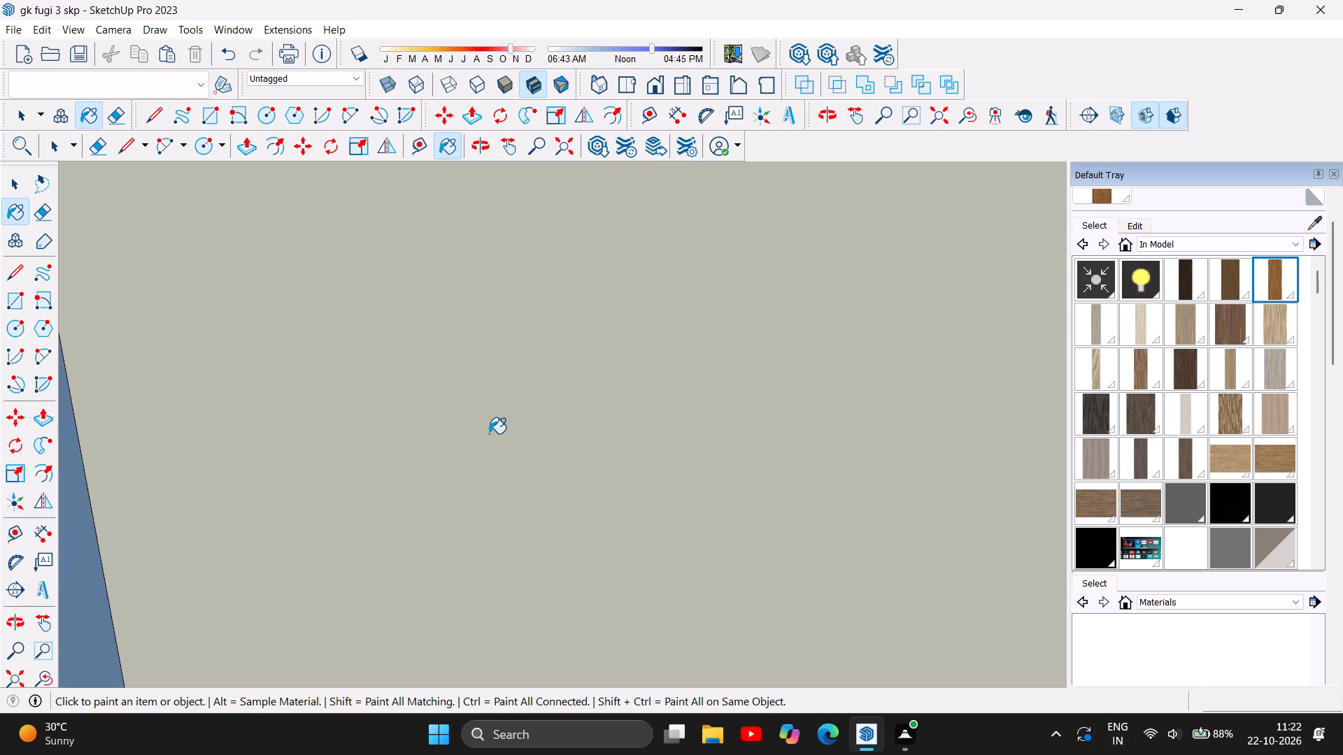
scroll(489, 433, "down", 7)
scroll(609, 422, "down", 7)
scroll(341, 517, "down", 6)
scroll(288, 491, "down", 8)
scroll(183, 459, "down", 14)
scroll(106, 436, "down", 12)
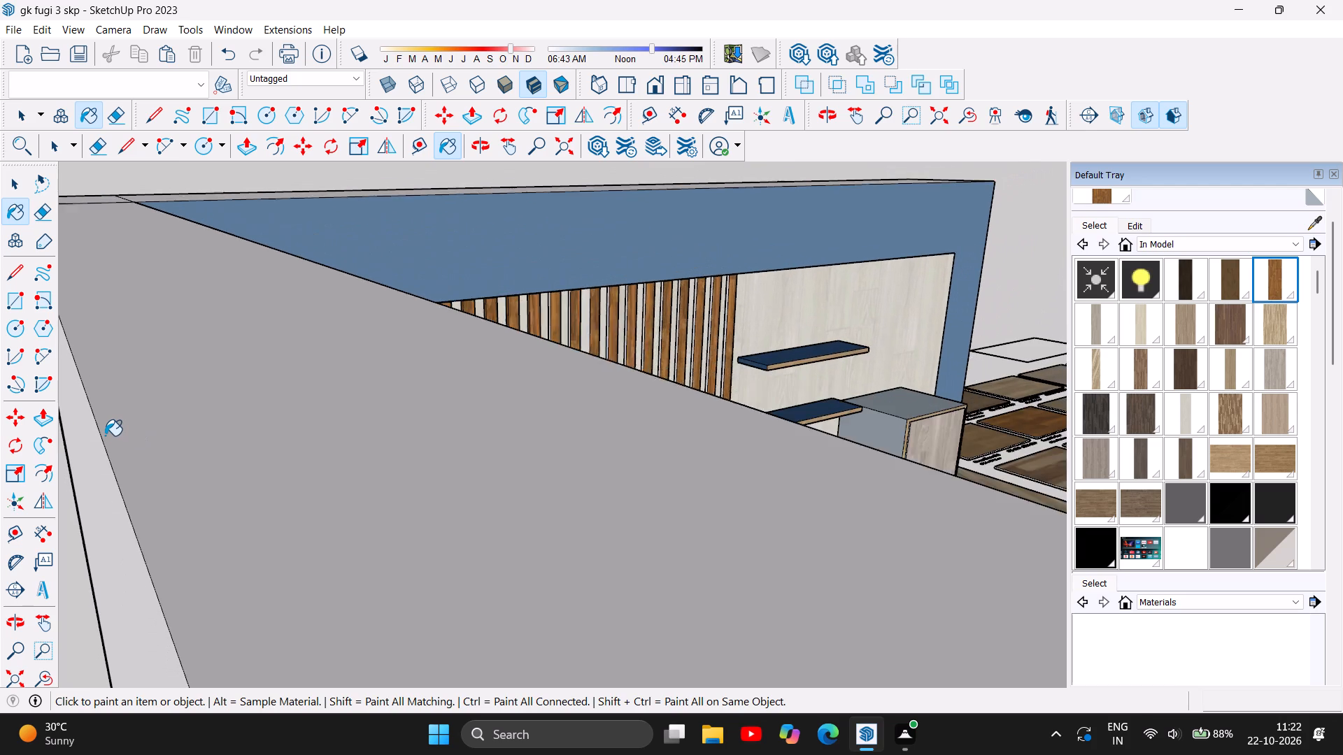
scroll(105, 436, "down", 19)
scroll(453, 383, "up", 8)
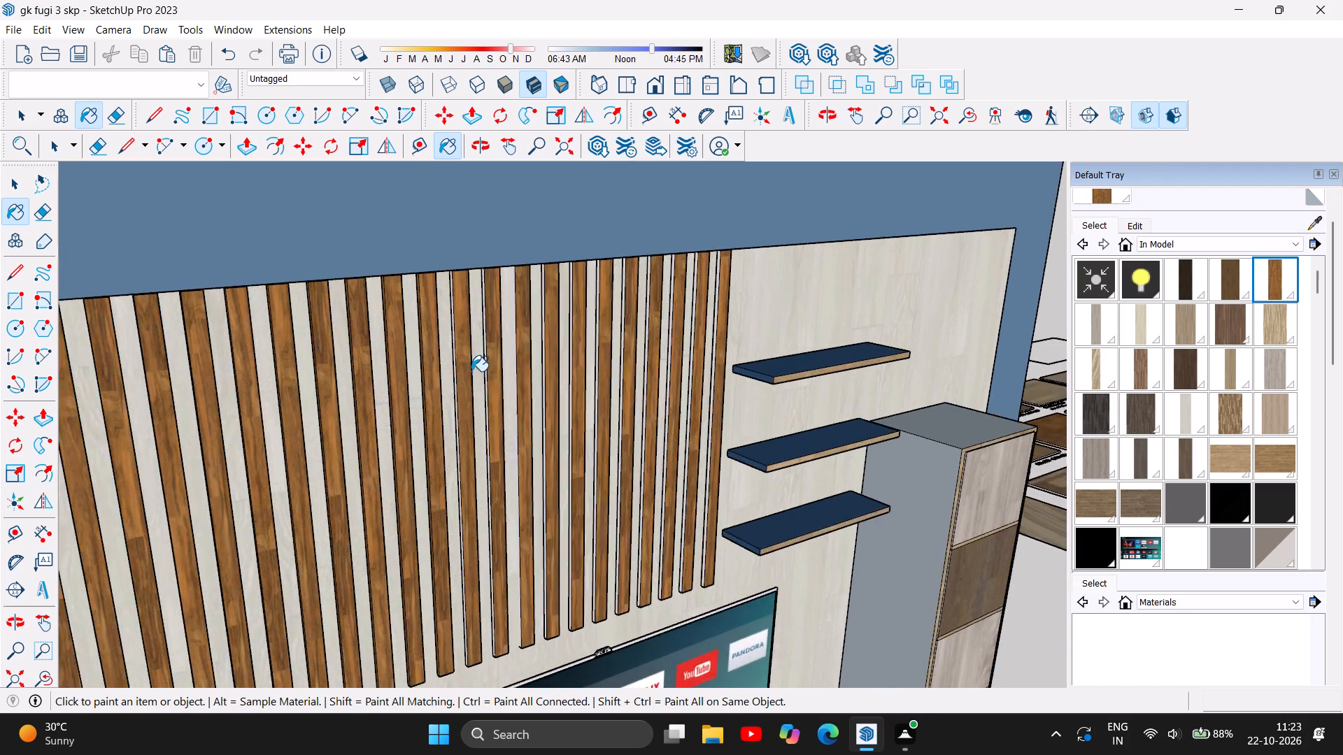
scroll(471, 371, "up", 7)
left_click(436, 418)
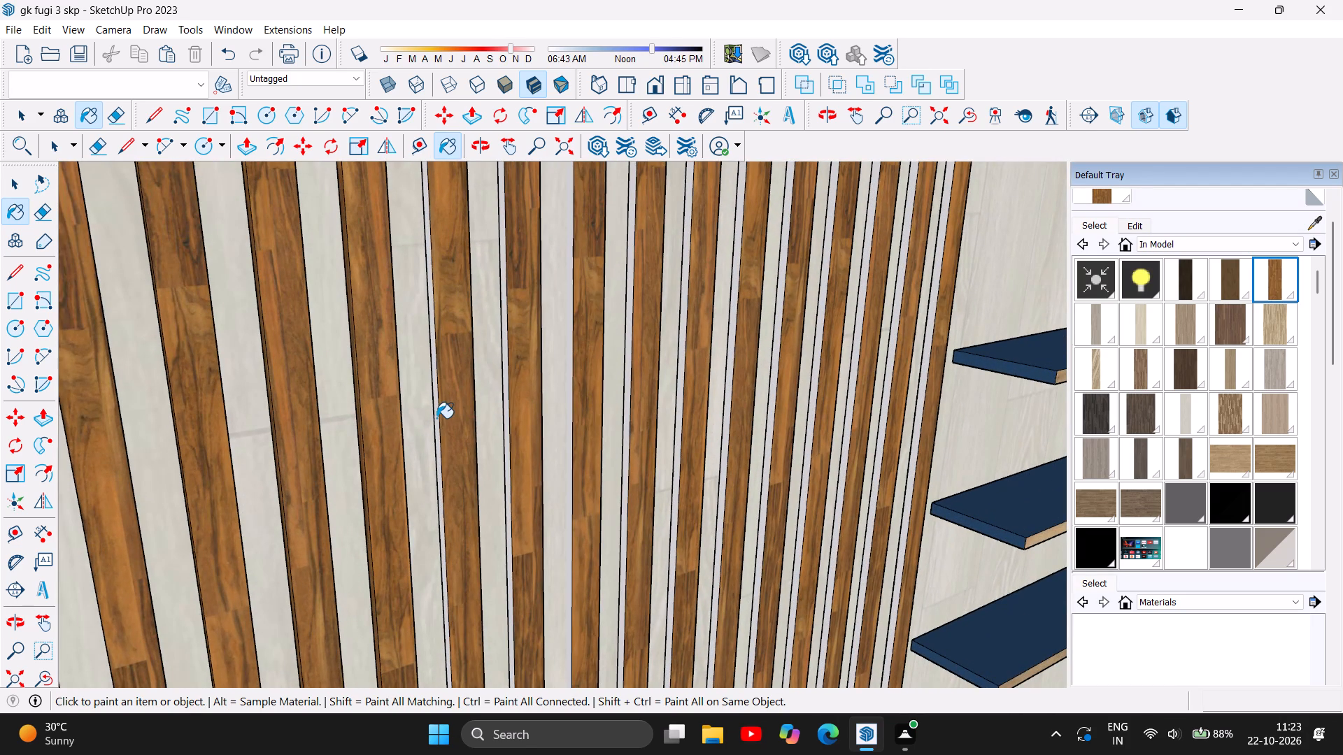
left_click(506, 405)
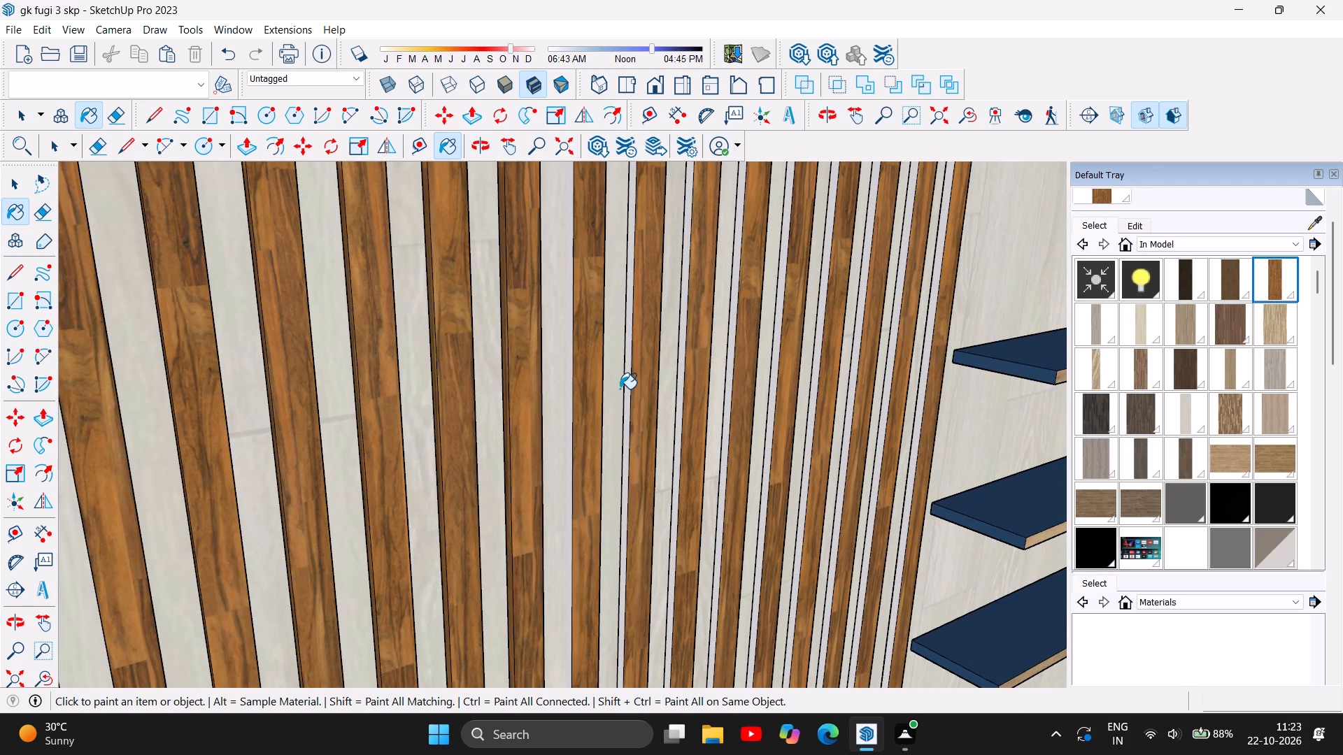
scroll(570, 403, "up", 7)
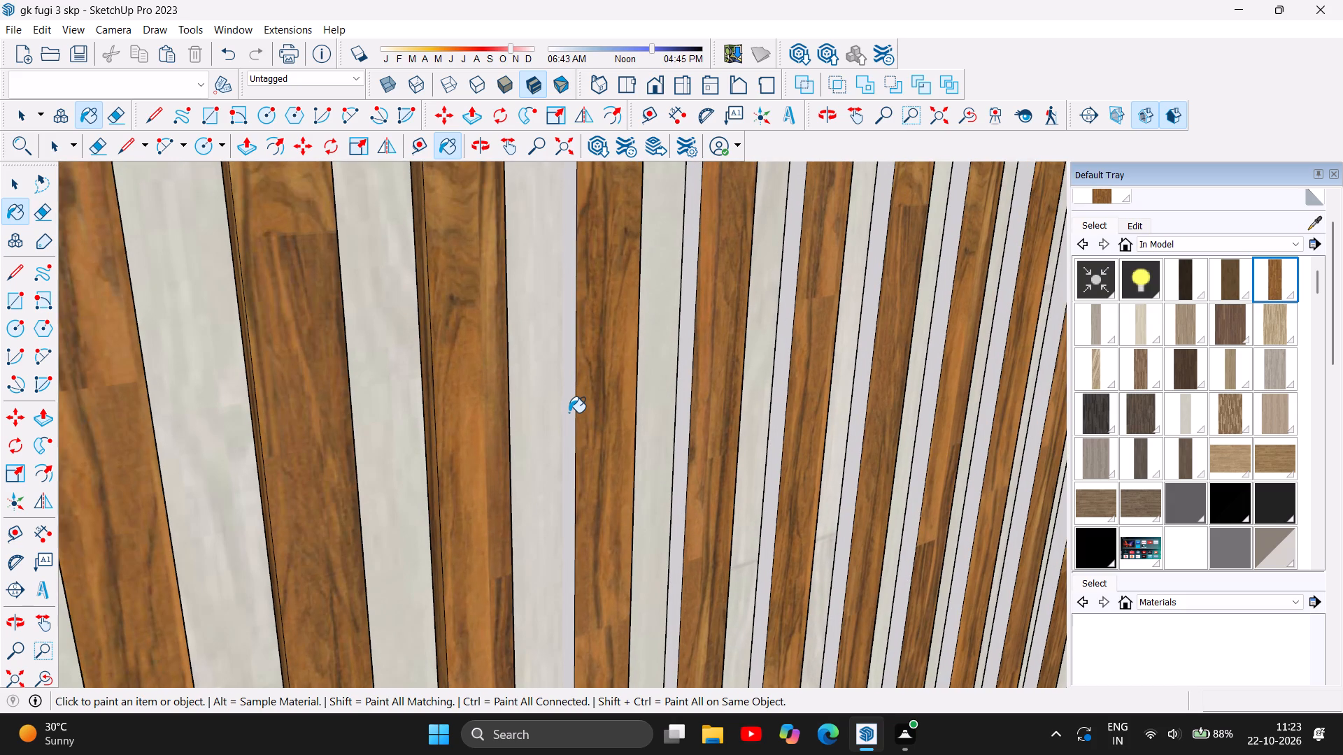
left_click(570, 414)
Paint the side faces towards the blue wall of the remaining eight short slats, up to the shelves, with the orange-brown wood.
scroll(570, 414, "down", 3)
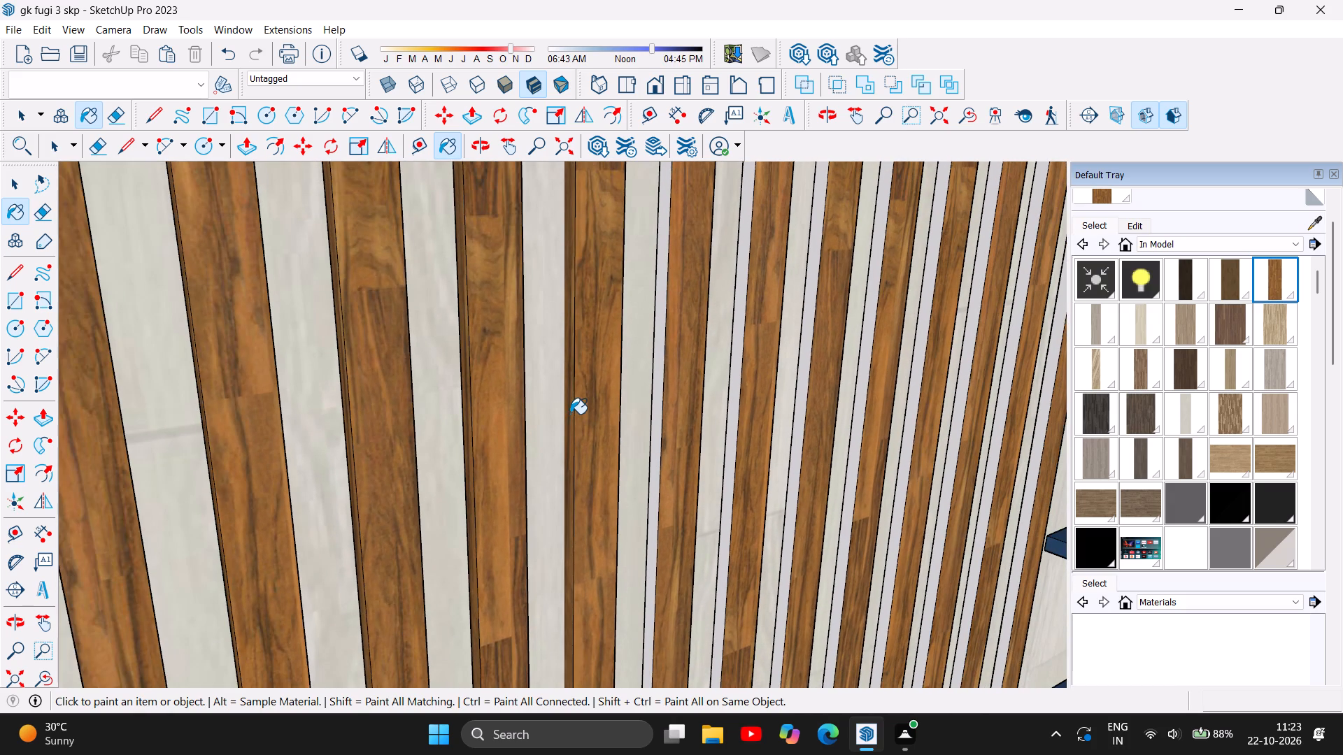
left_click(658, 420)
left_click(733, 414)
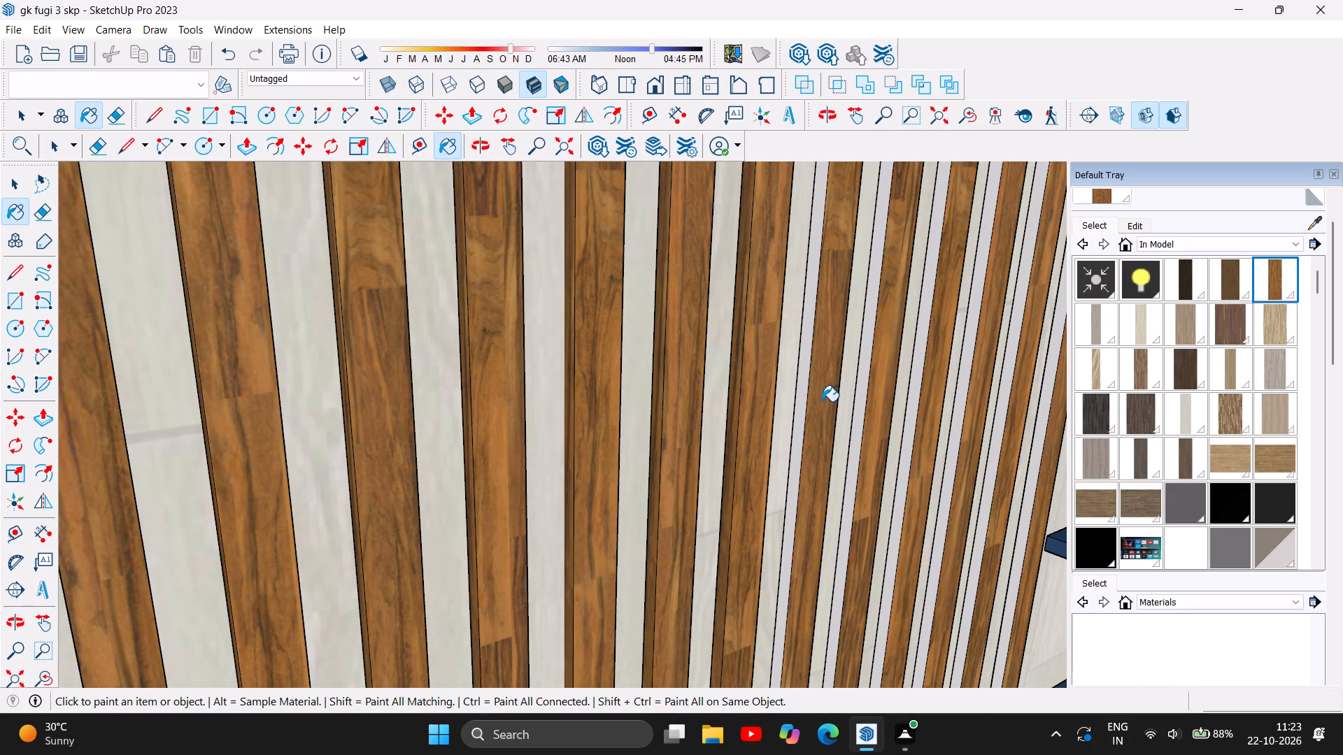
left_click(797, 413)
left_click(863, 396)
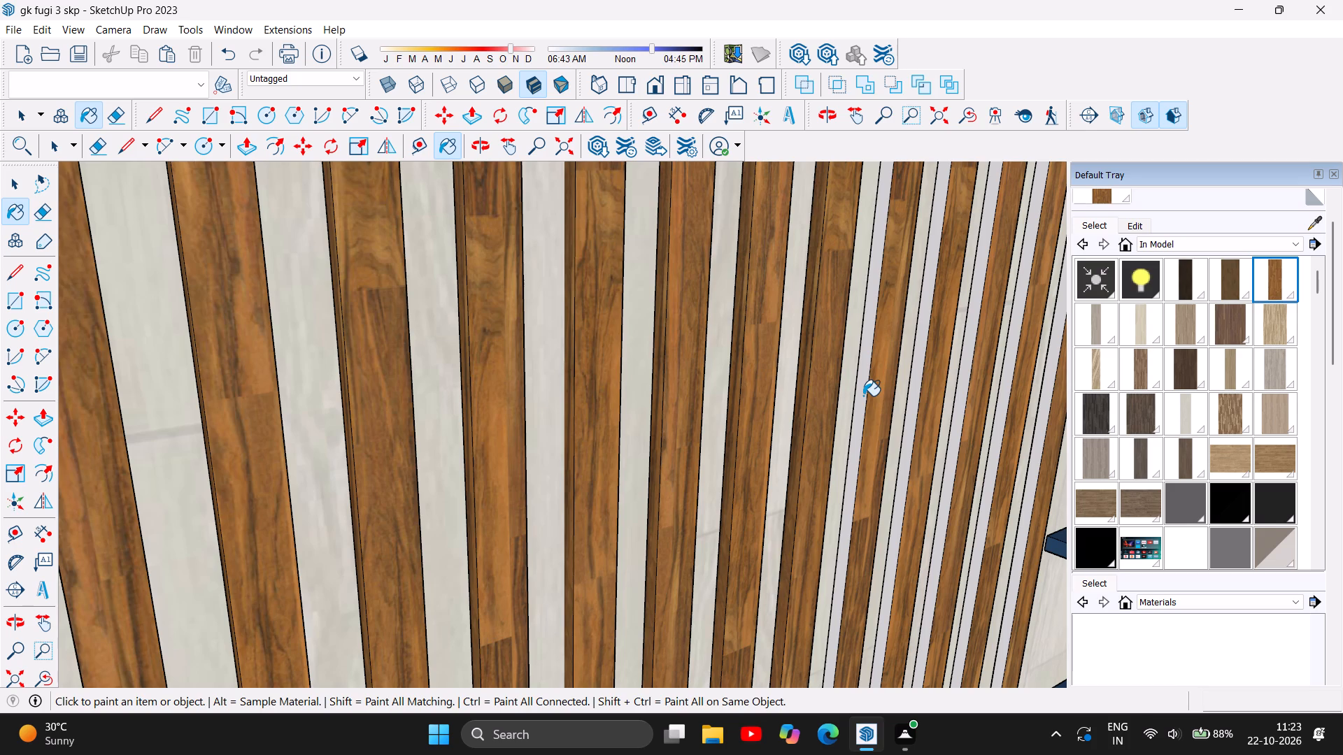
left_click(916, 388)
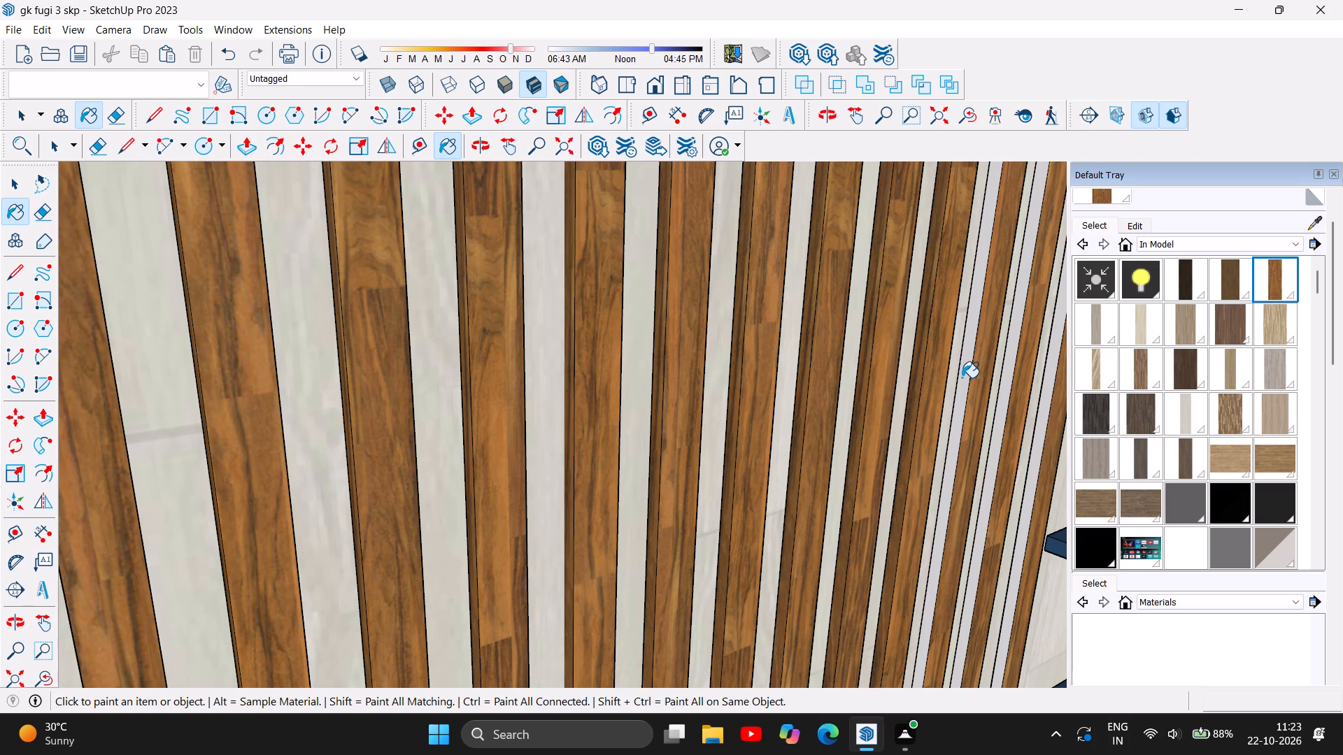
left_click(964, 377)
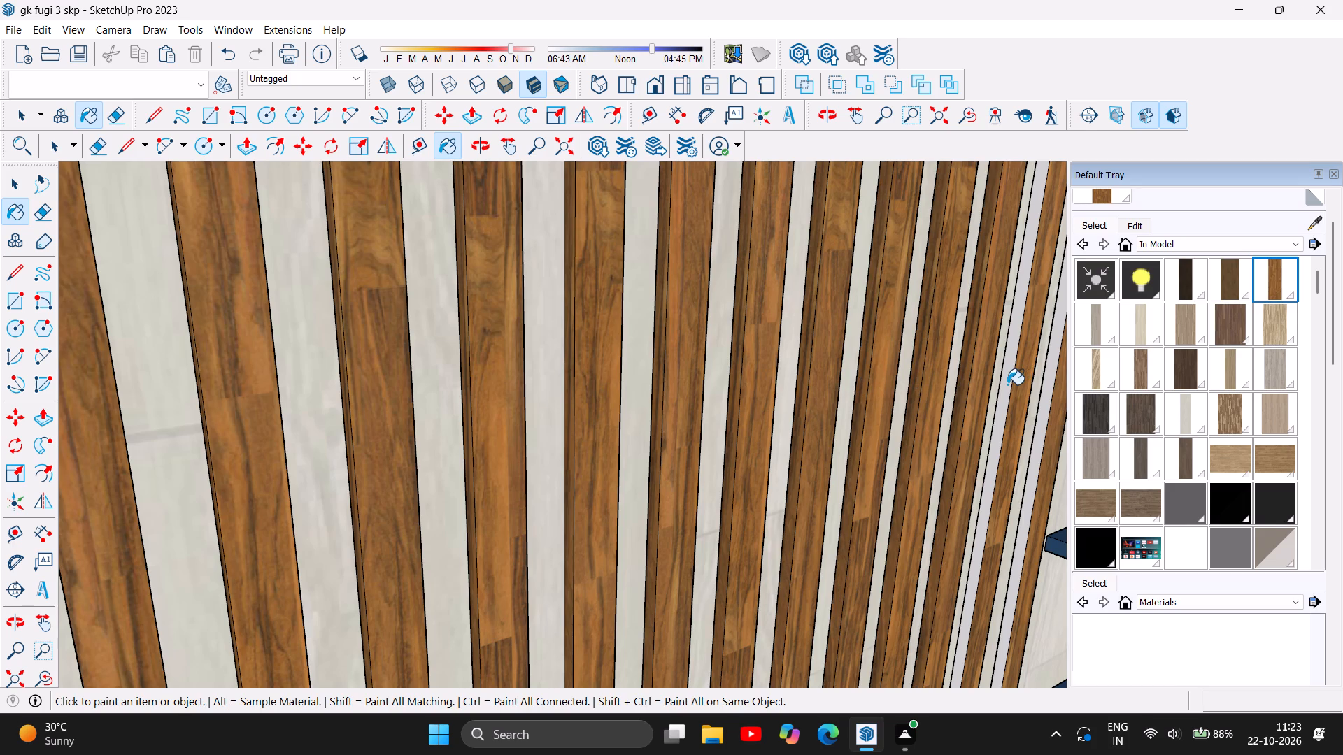
left_click(1007, 384)
left_click(1049, 387)
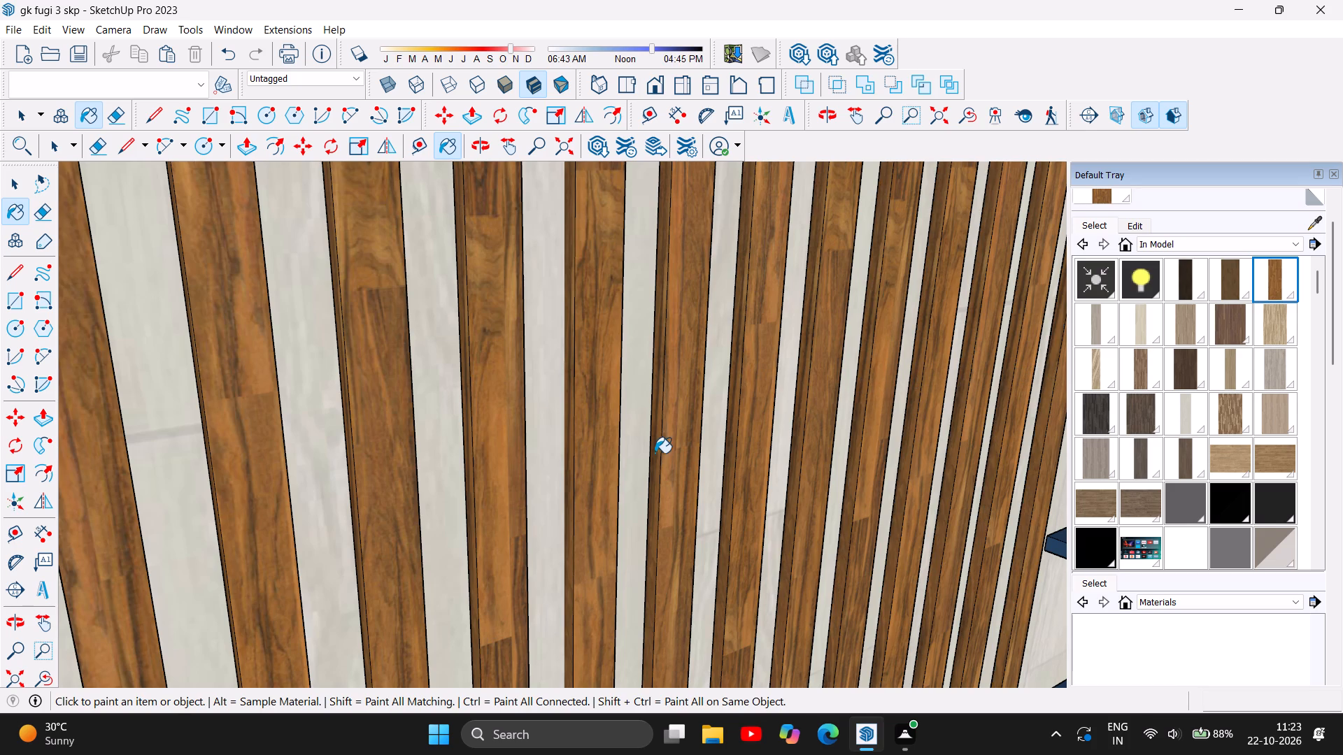
Examine the TV wall from the front, checking the finishes of the slats, floating shelves and low cabinet up close.
scroll(653, 453, "down", 10)
scroll(505, 369, "down", 12)
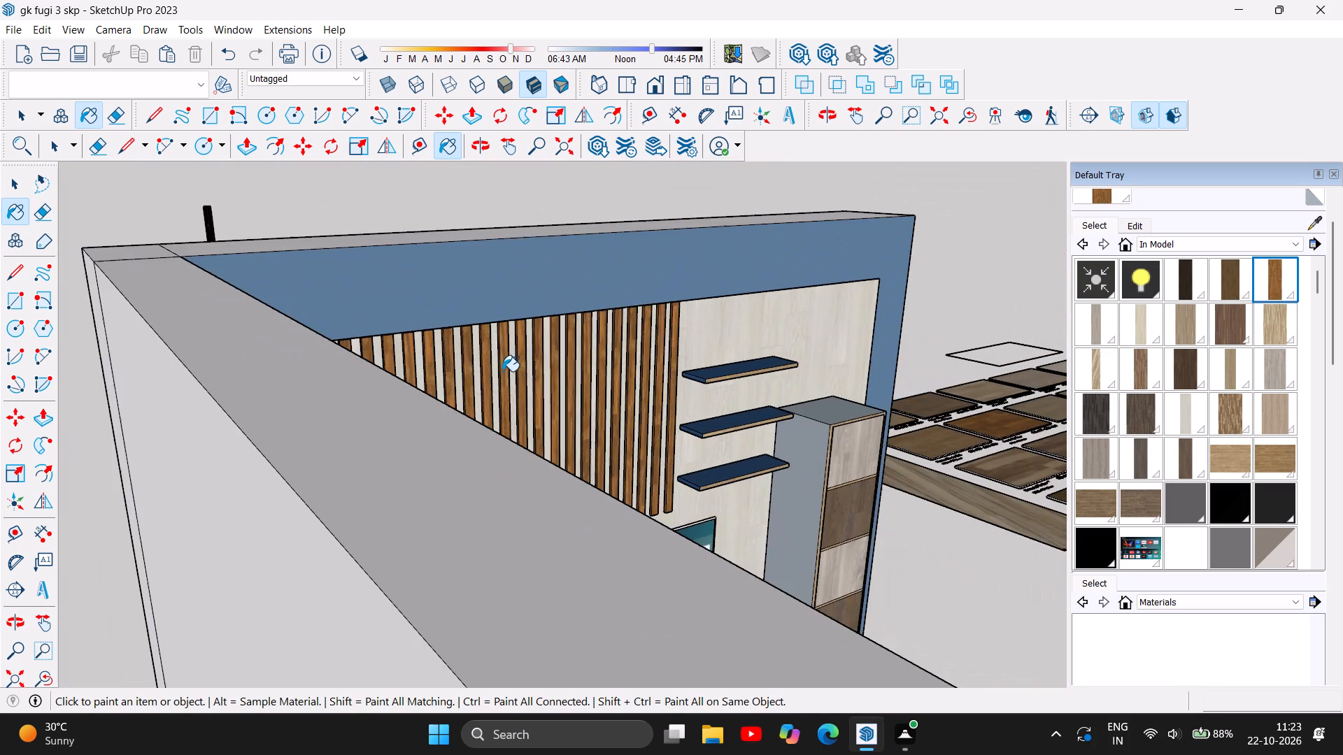
scroll(502, 371, "down", 5)
left_click(485, 143)
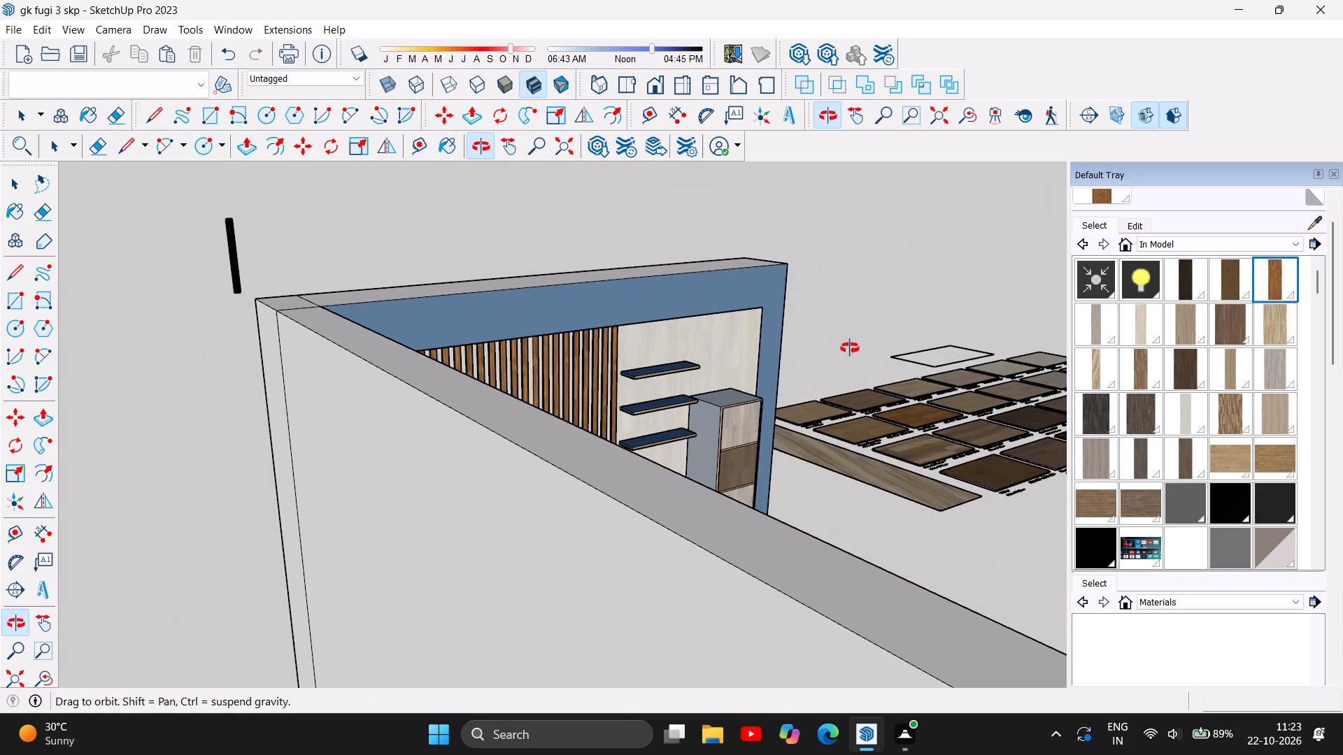
left_click_drag(850, 348, 597, 256)
scroll(657, 285, "down", 5)
scroll(683, 390, "up", 4)
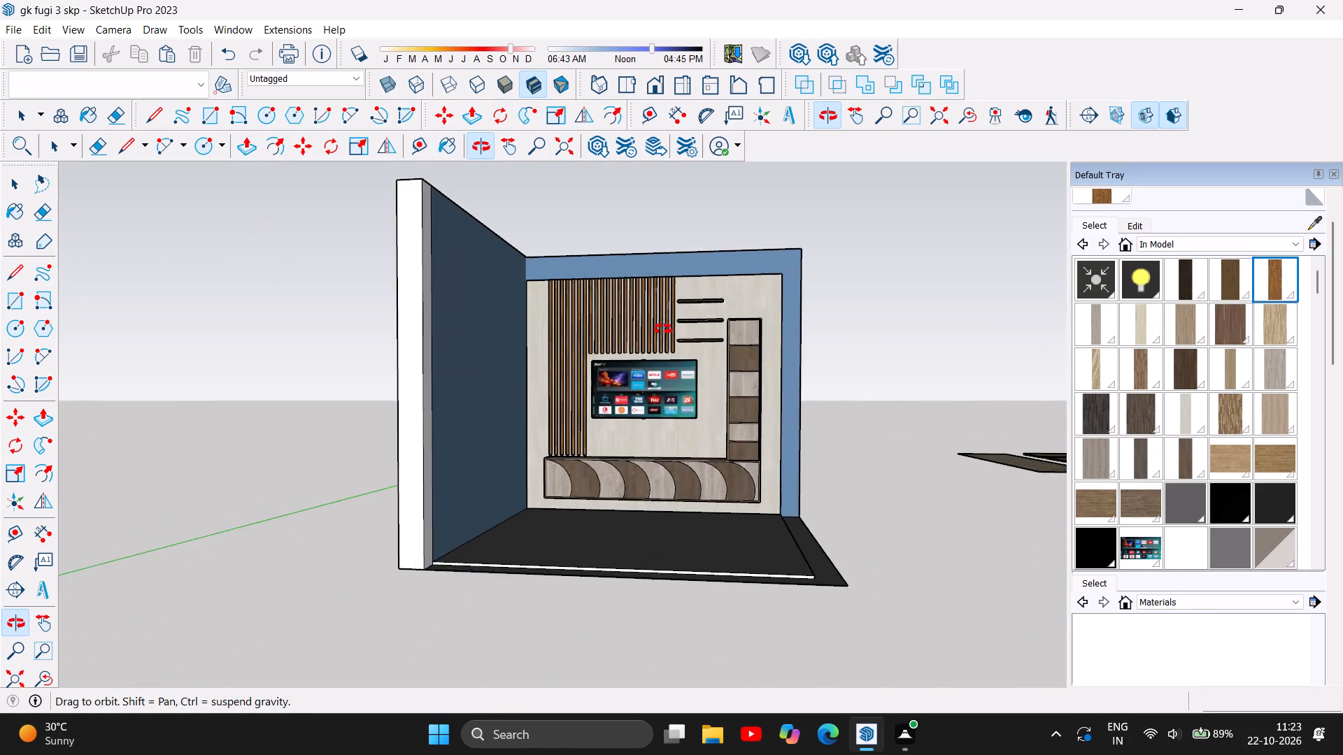
scroll(663, 329, "up", 4)
scroll(673, 391, "up", 4)
scroll(673, 391, "down", 1)
scroll(680, 413, "up", 1)
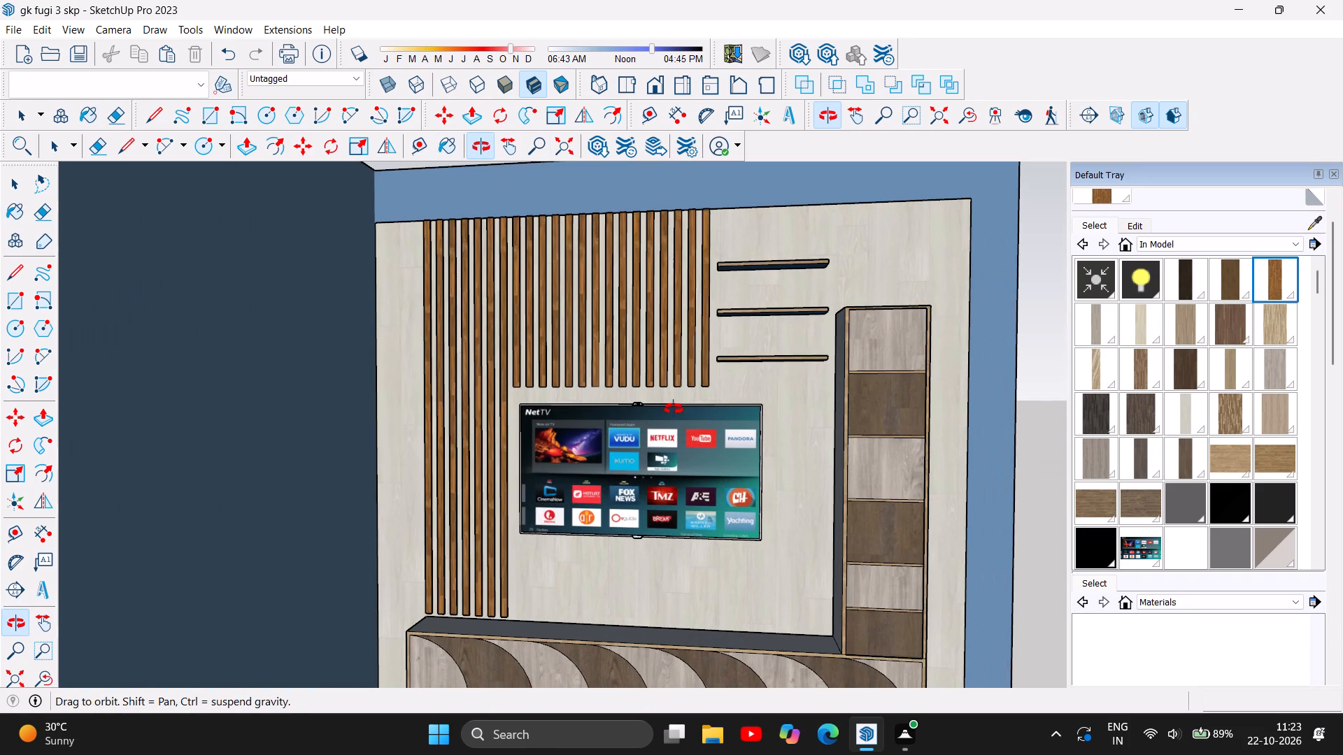
scroll(674, 408, "up", 2)
scroll(691, 312, "down", 4)
scroll(704, 536, "up", 2)
scroll(704, 536, "down", 3)
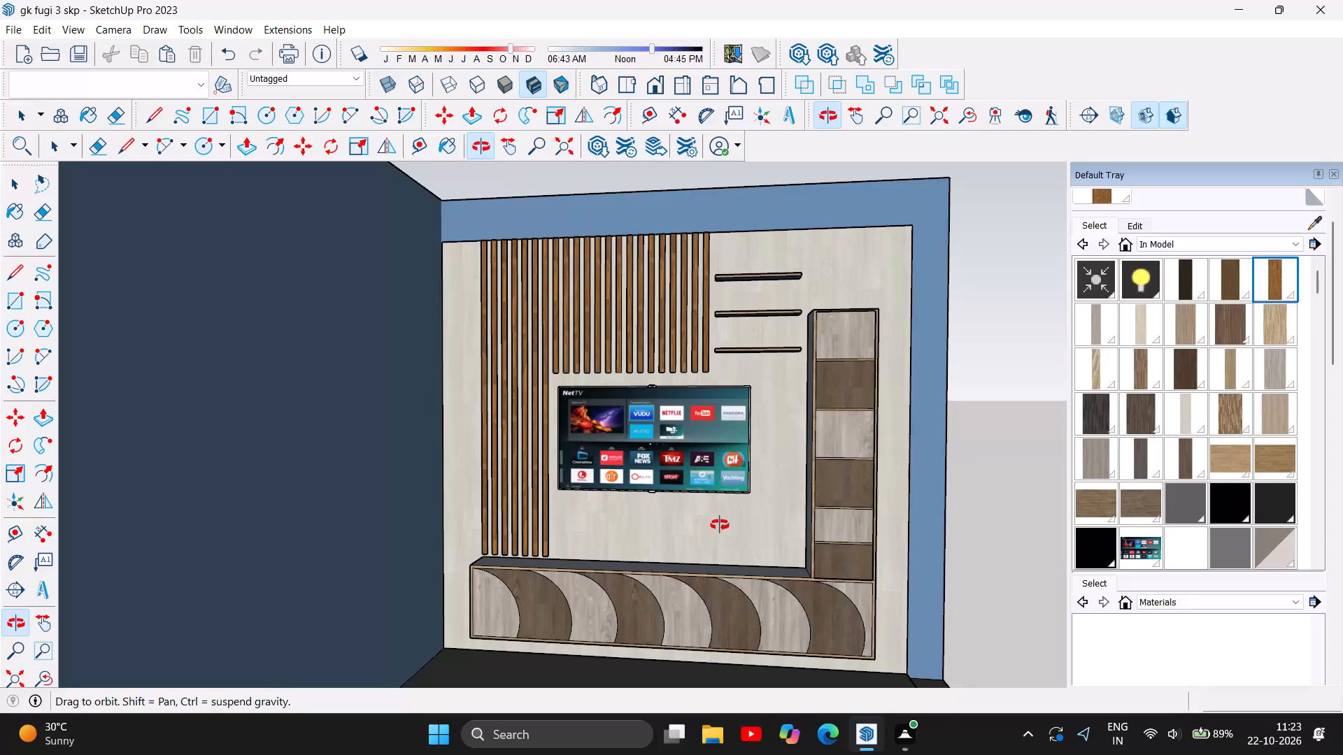
scroll(679, 503, "up", 1)
scroll(591, 532, "up", 2)
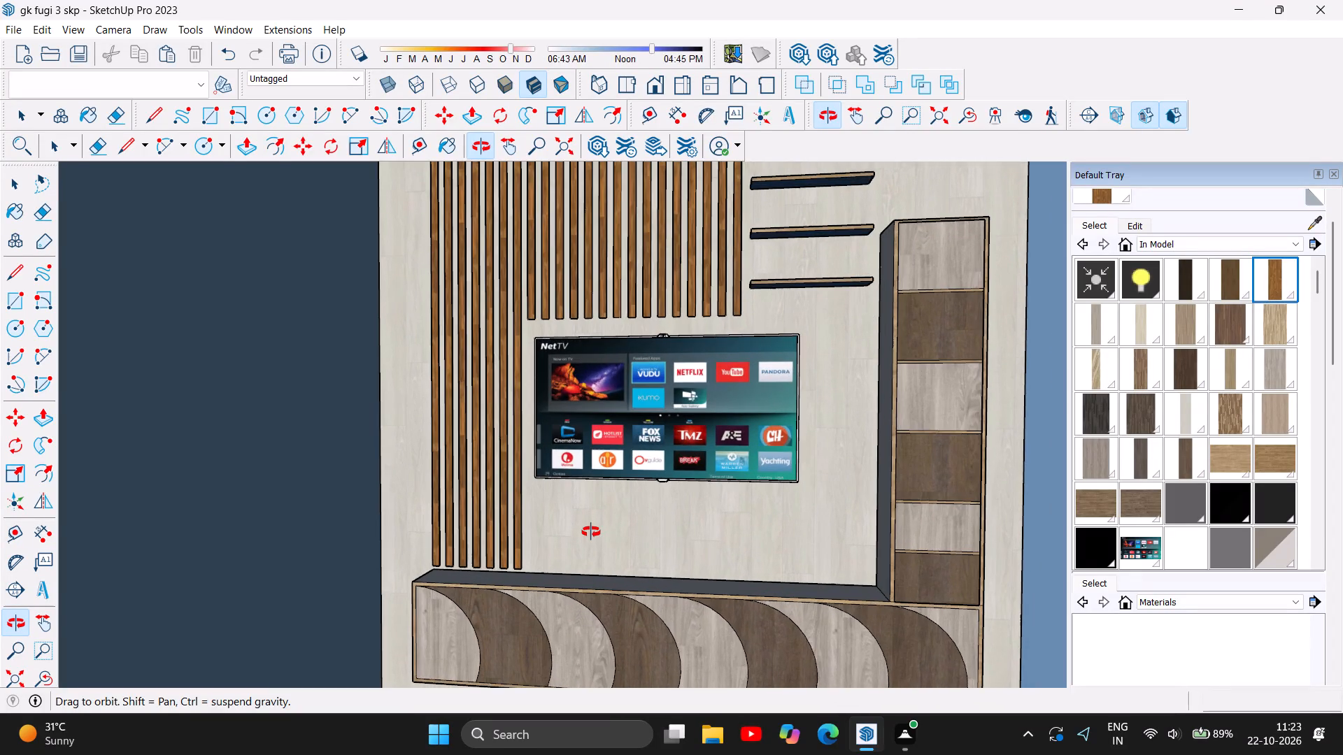
scroll(734, 510, "down", 5)
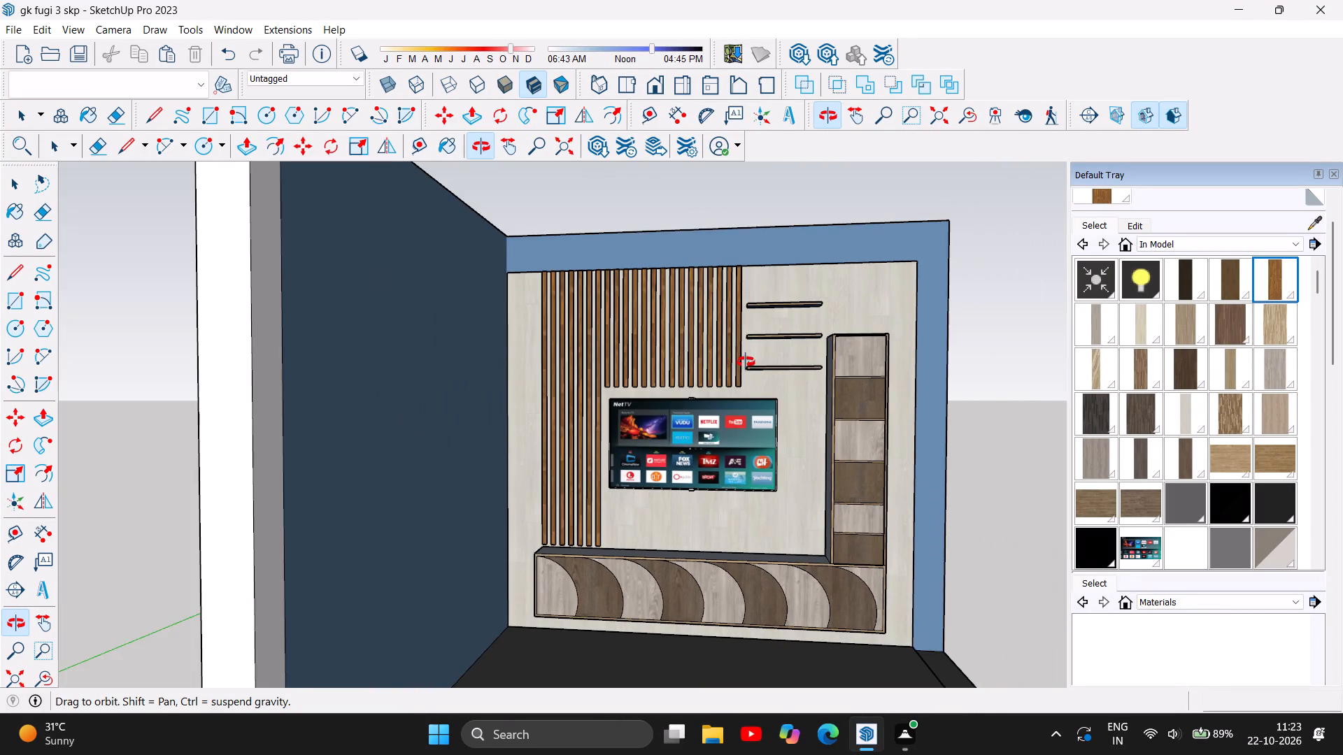
scroll(746, 362, "up", 17)
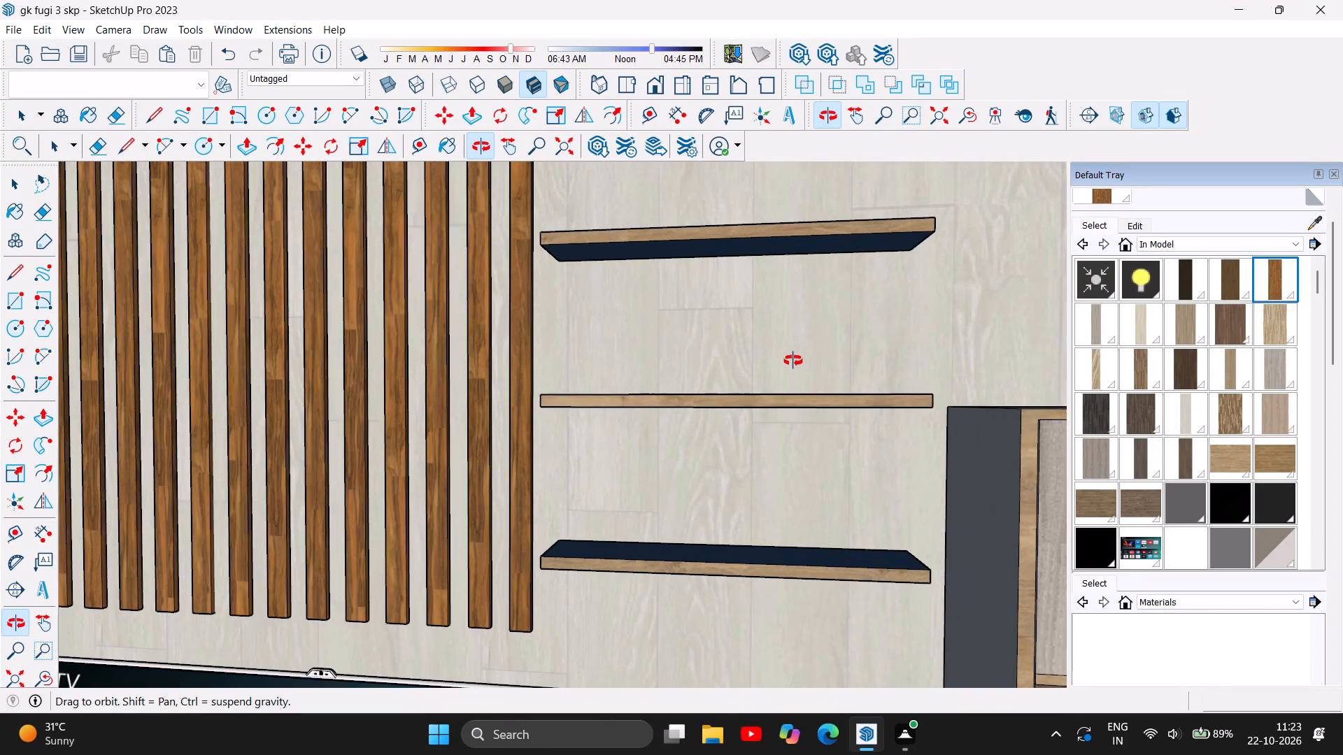
scroll(793, 361, "down", 18)
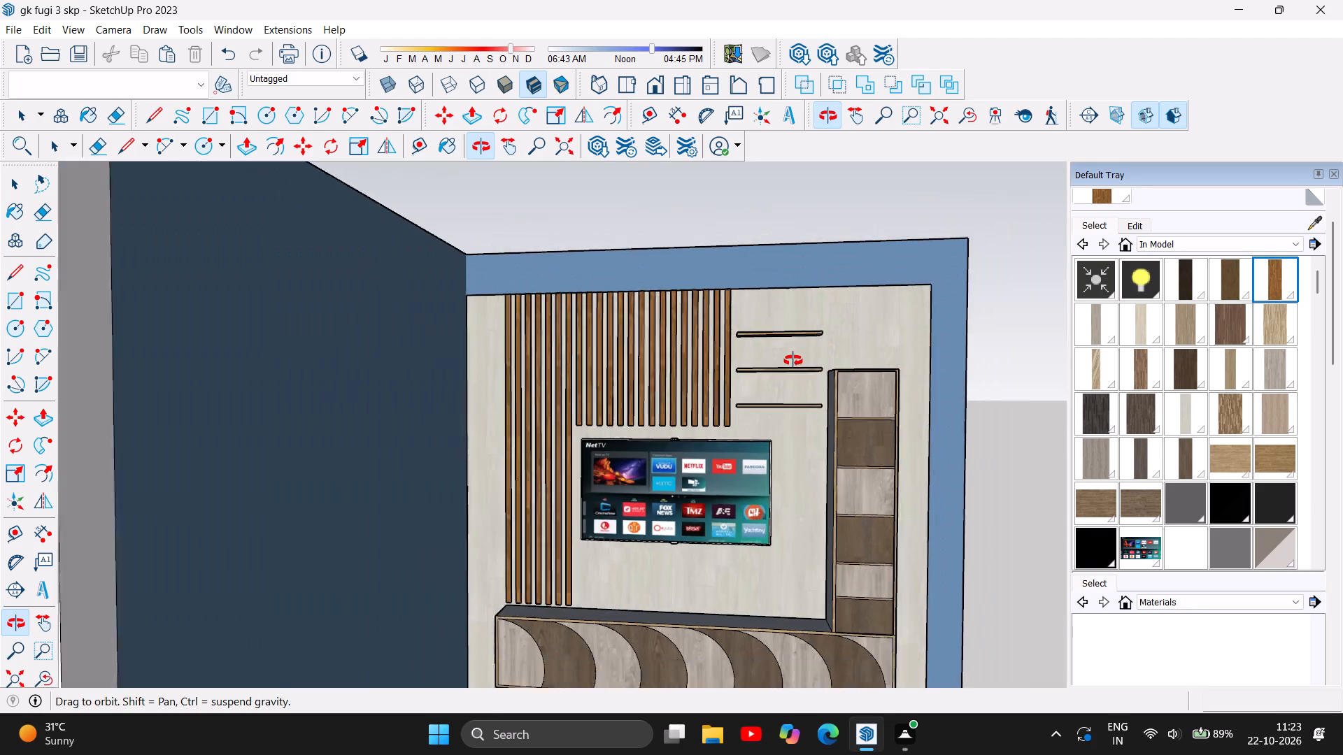
scroll(793, 361, "down", 3)
scroll(801, 479, "up", 4)
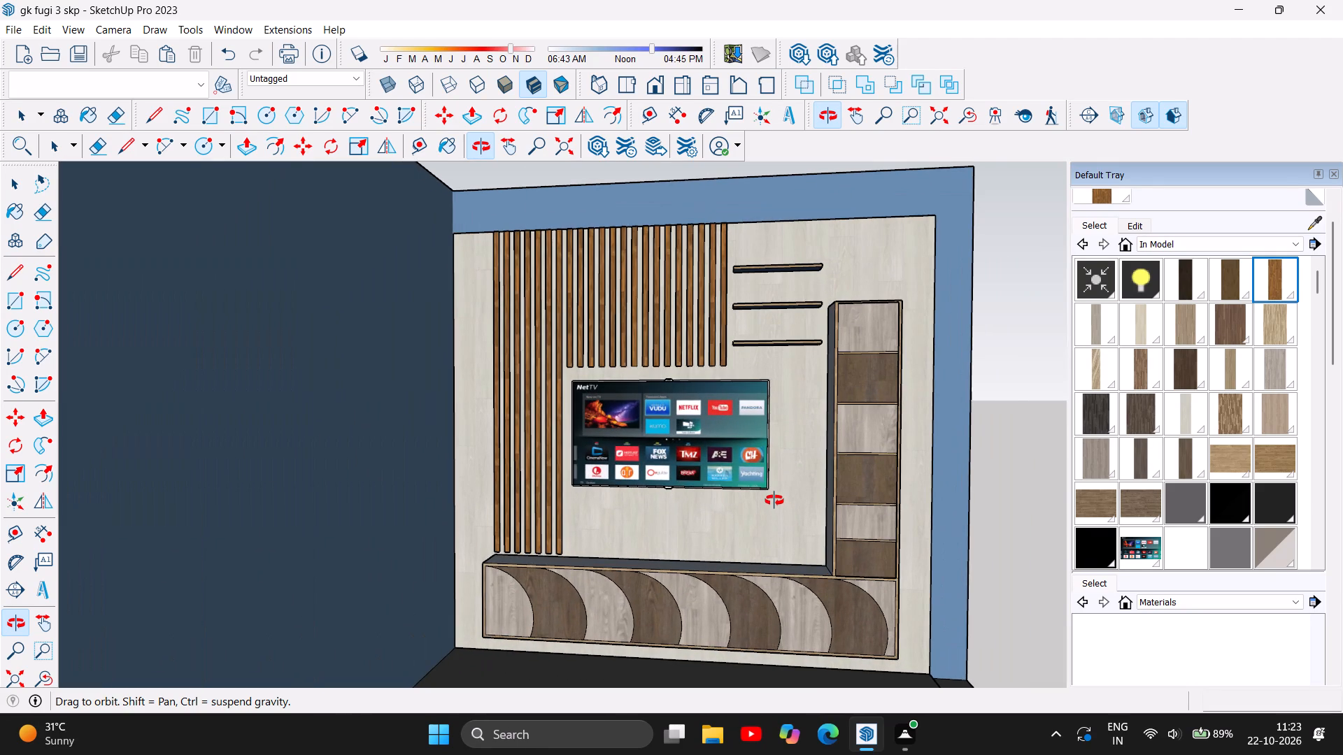
scroll(779, 502, "up", 1)
scroll(786, 493, "down", 2)
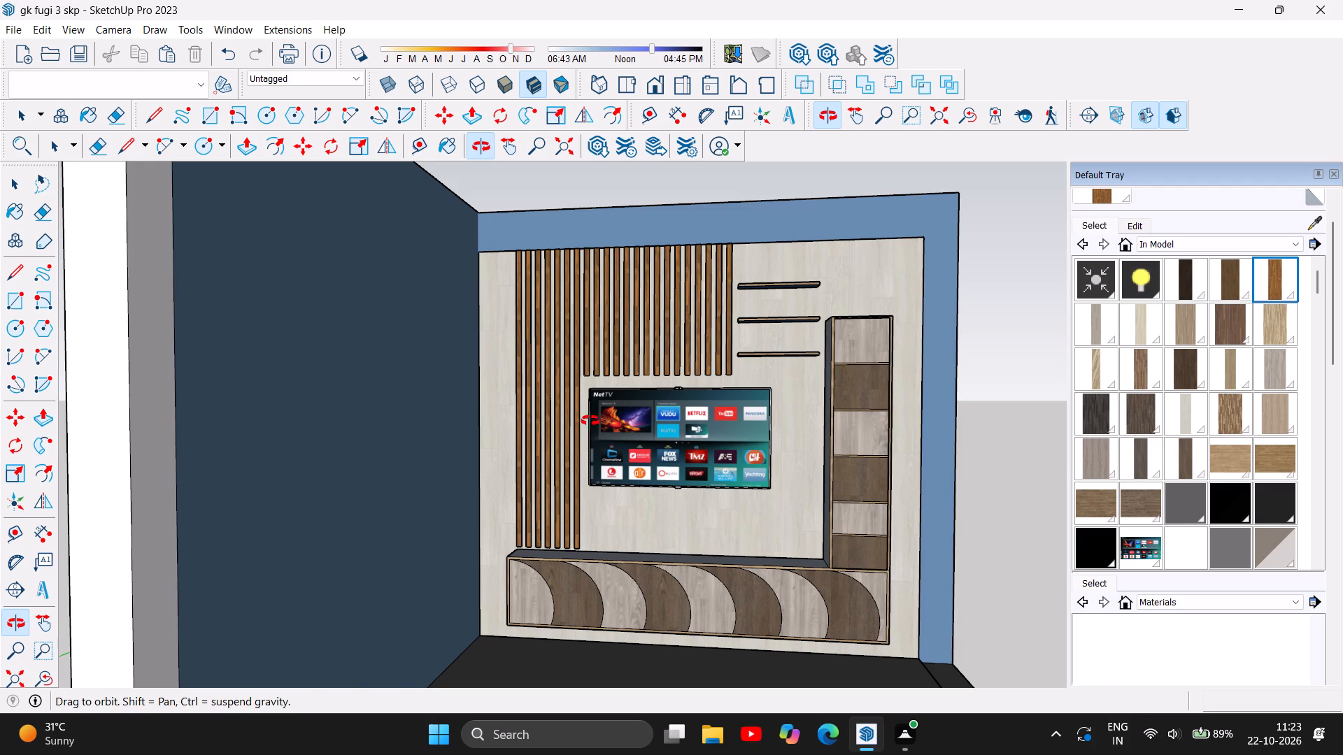
scroll(605, 402, "down", 3)
scroll(795, 424, "up", 4)
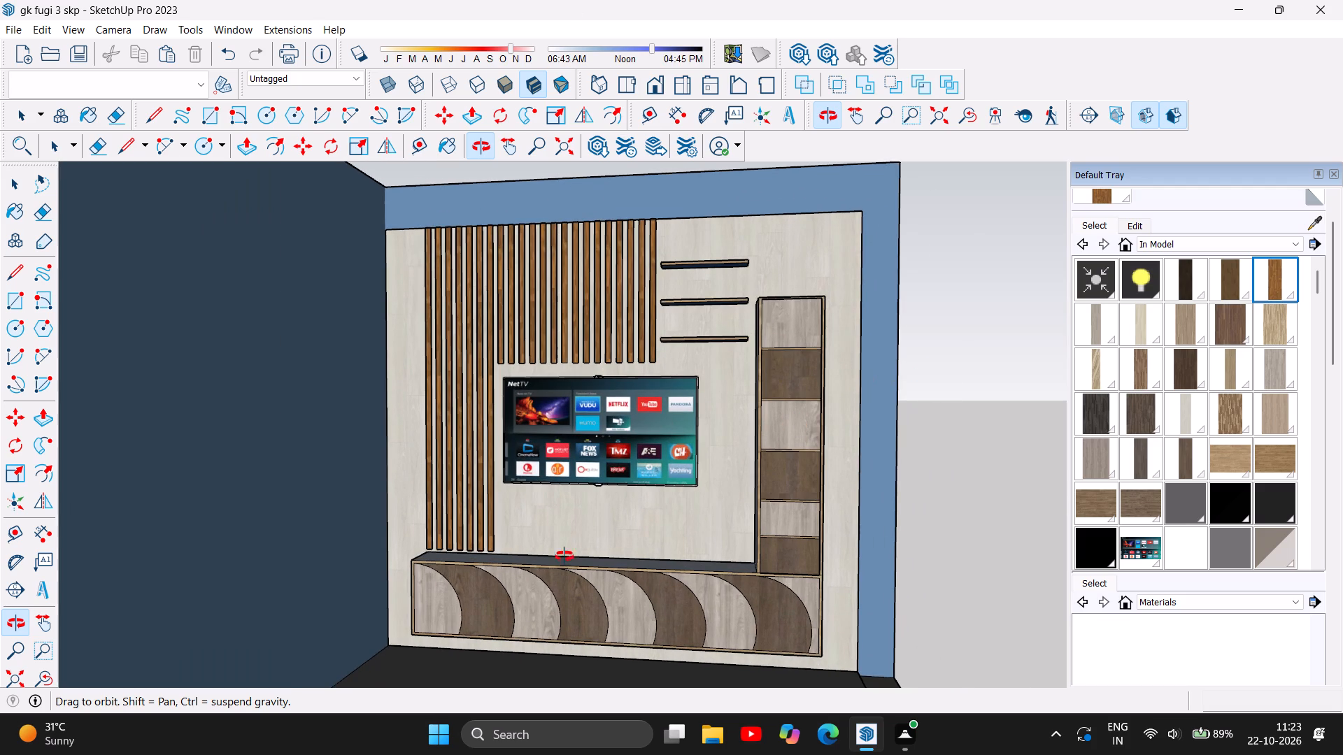
scroll(583, 583, "up", 7)
scroll(349, 549, "up", 7)
scroll(605, 501, "up", 2)
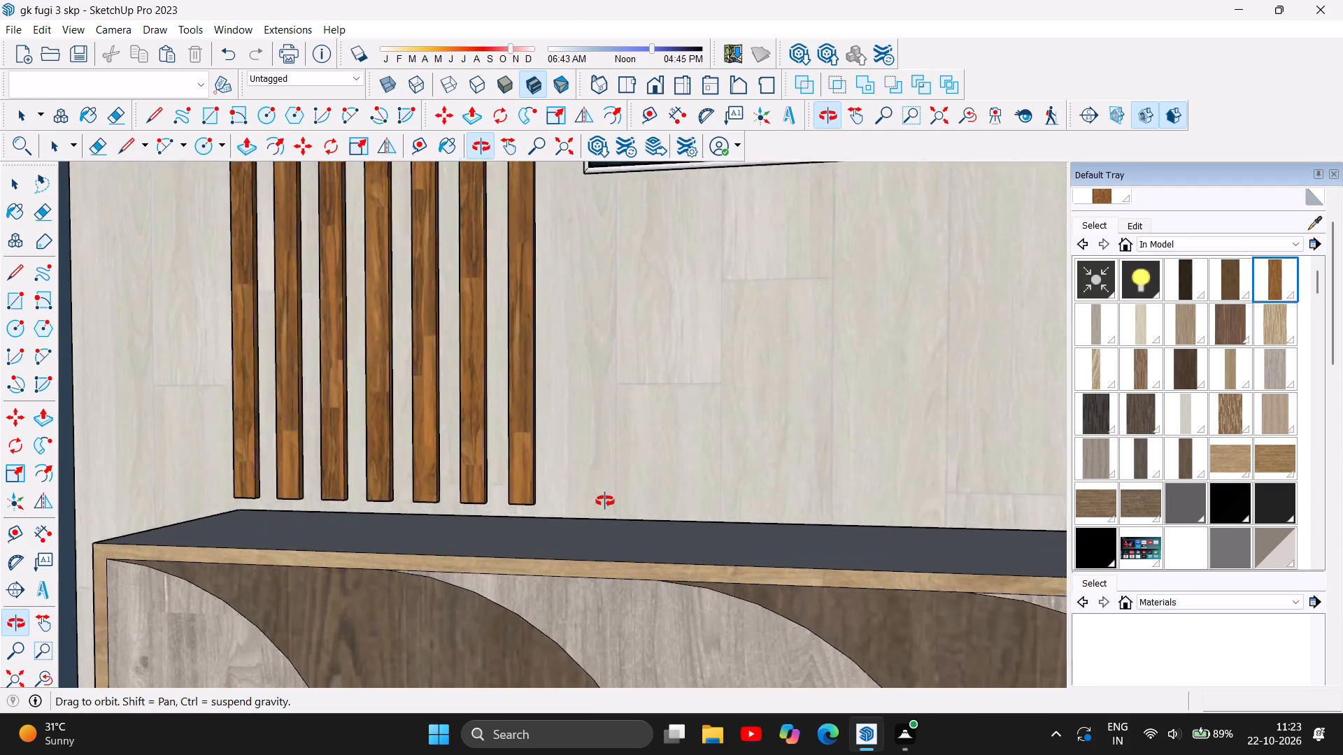
scroll(605, 501, "up", 4)
scroll(605, 501, "down", 15)
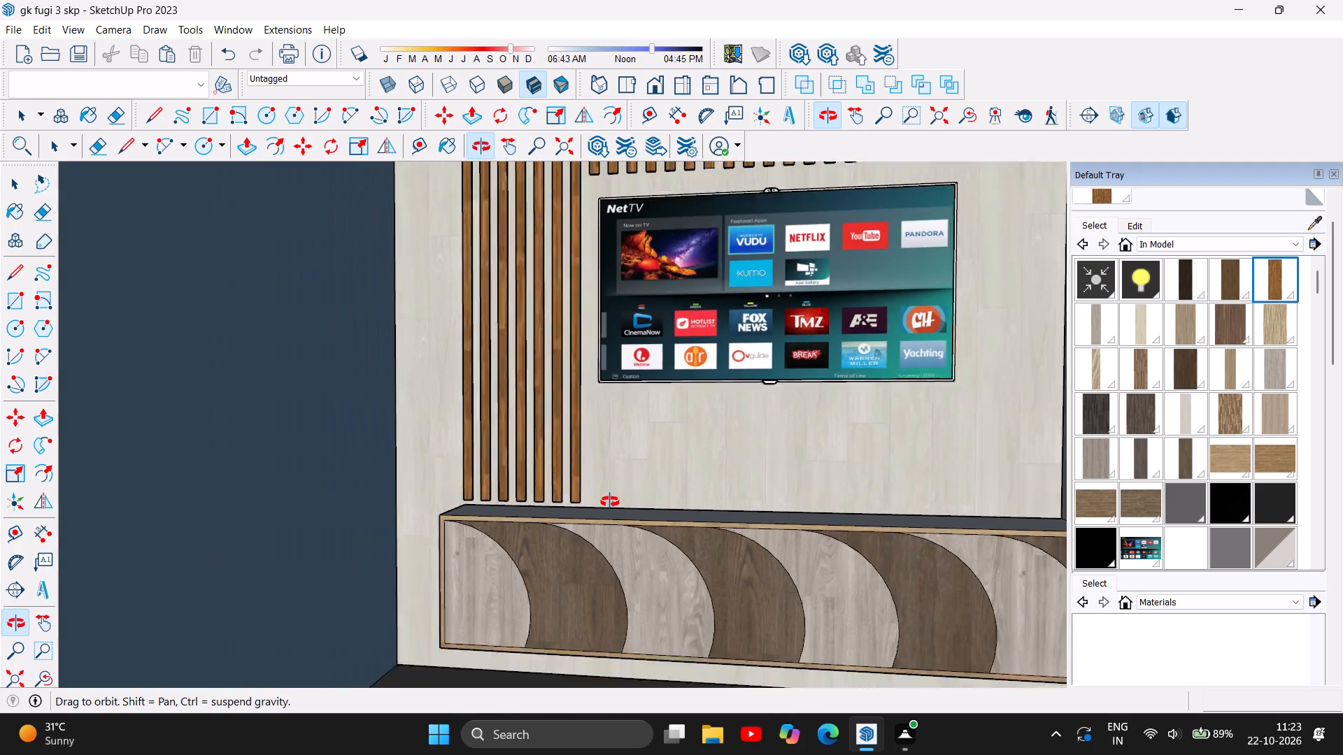
scroll(610, 502, "down", 5)
Examine the slats, floating shelves and cabinet tops from a raised angle for faces still lacking a finish.
left_click_drag(771, 480, 677, 591)
scroll(935, 371, "down", 4)
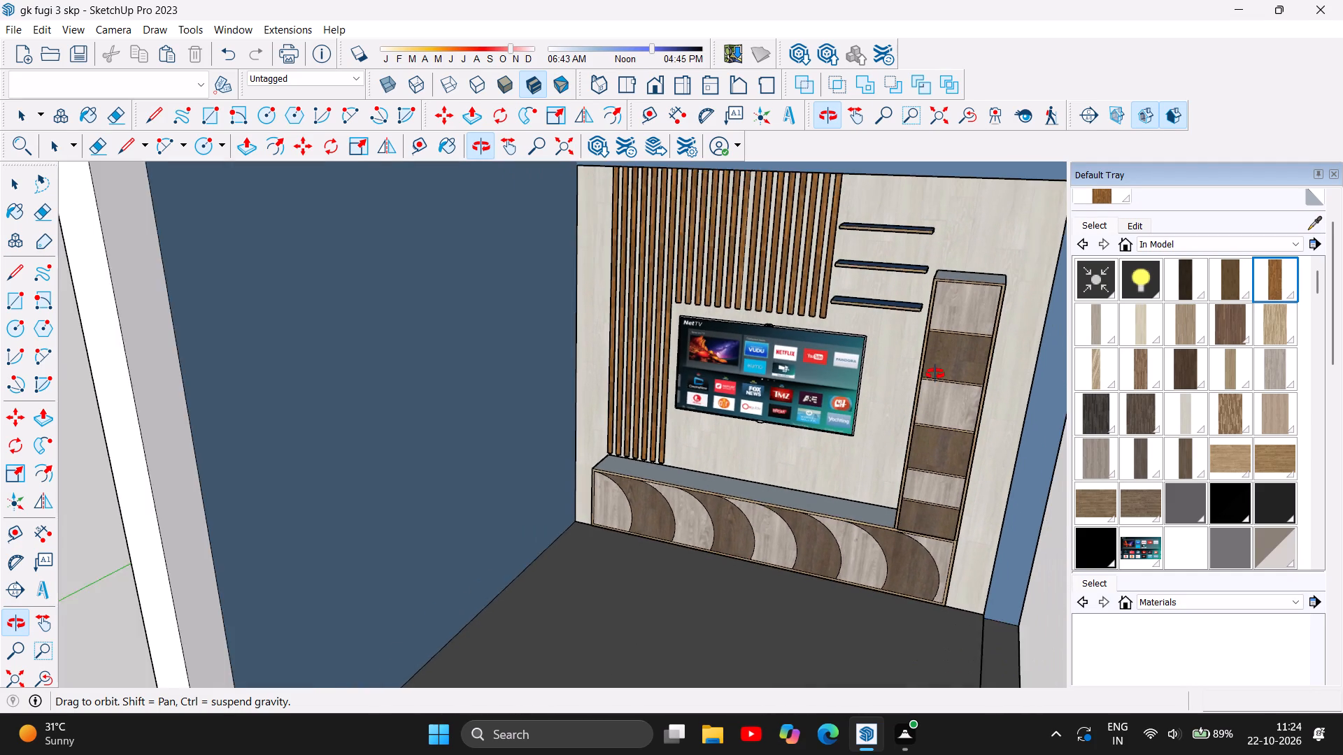
scroll(921, 285, "up", 5)
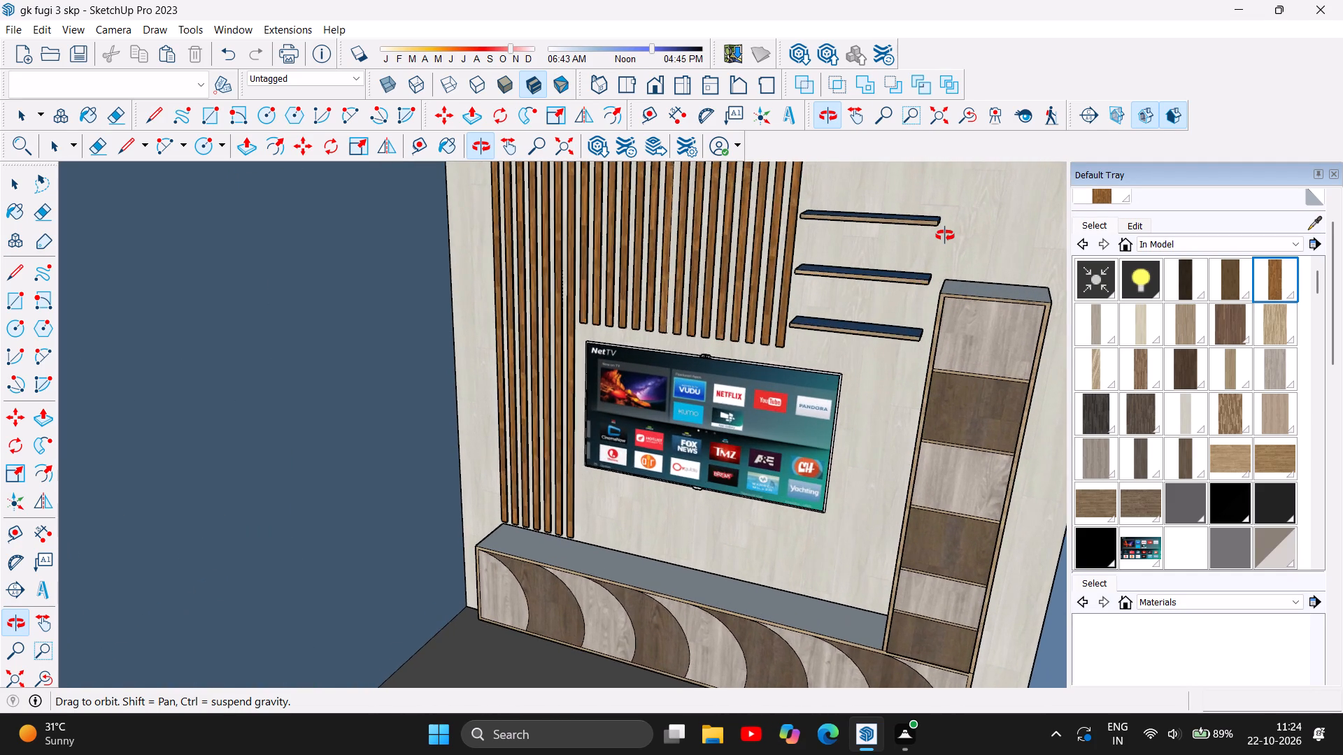
scroll(945, 236, "up", 3)
scroll(664, 192, "up", 6)
scroll(721, 294, "up", 6)
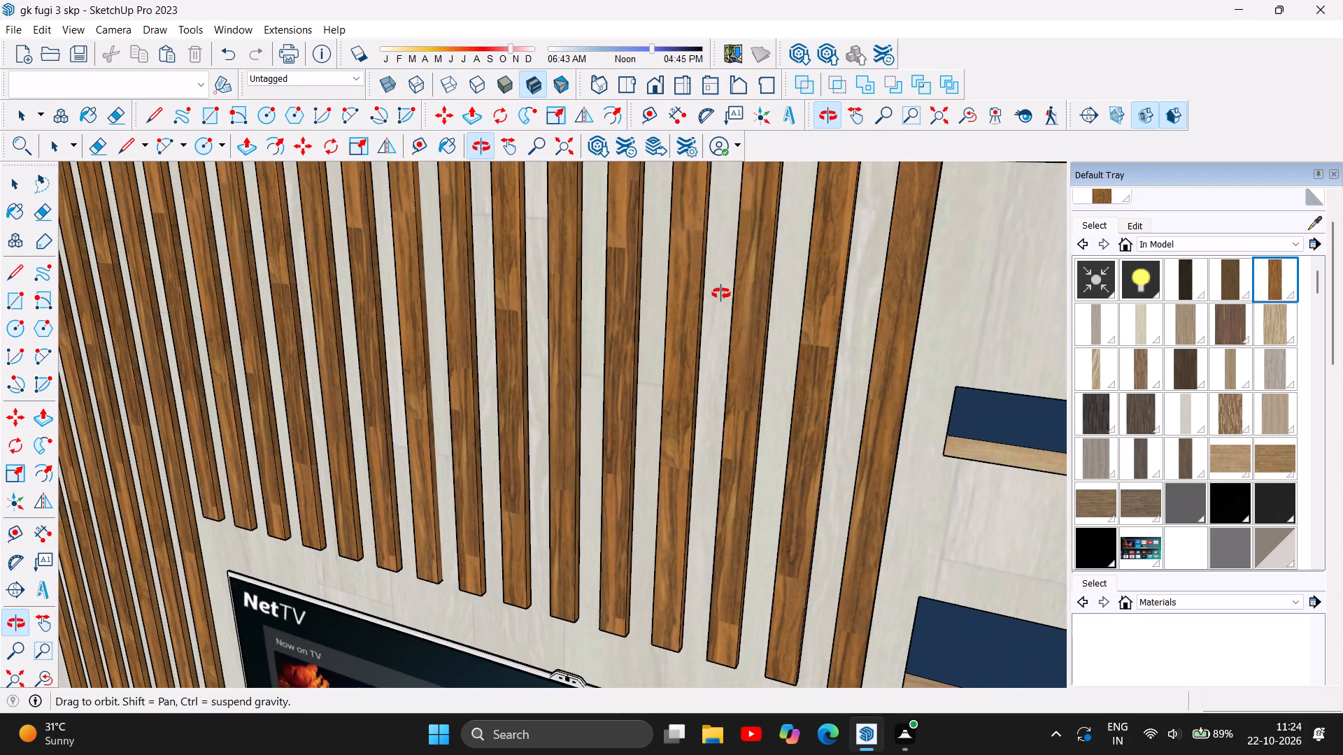
scroll(721, 294, "down", 16)
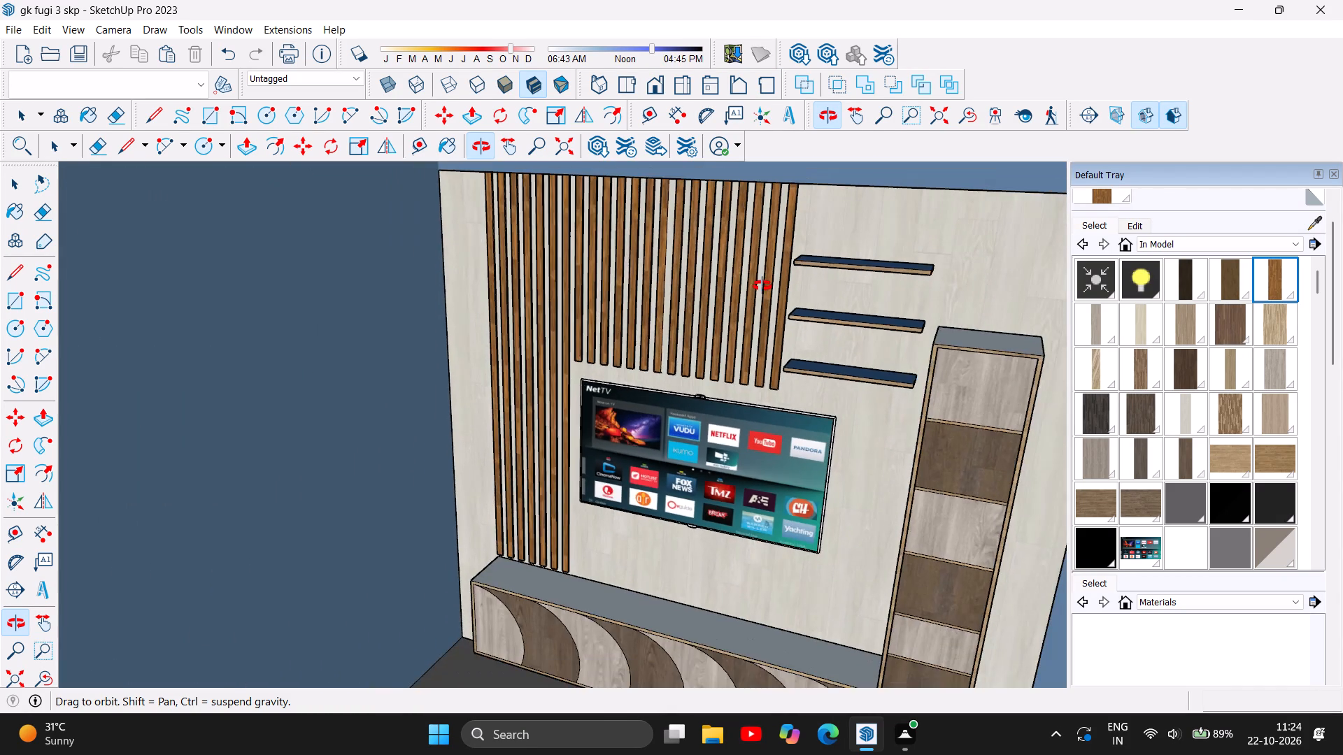
scroll(762, 286, "down", 4)
Paint the tall cabinet's outer side face and top face with the light grey wood material.
left_click_drag(835, 426, 689, 404)
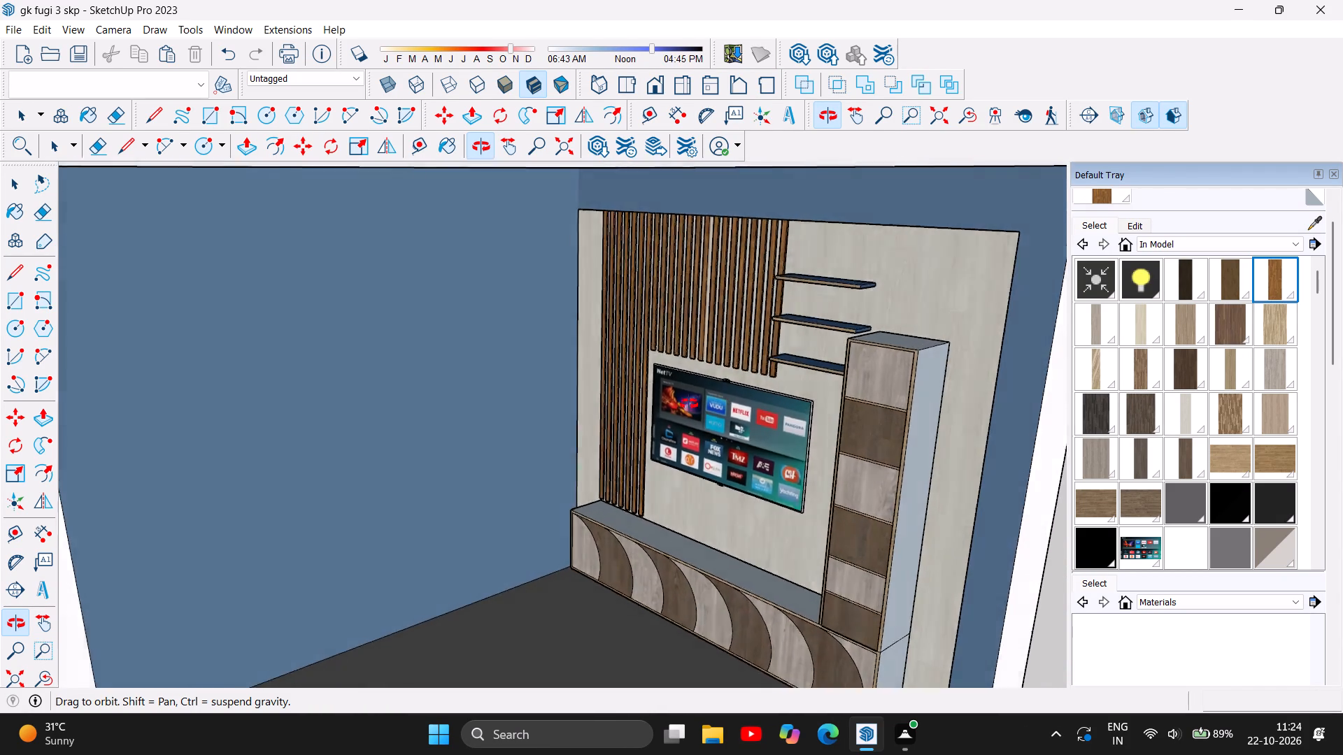
left_click_drag(689, 404, 514, 373)
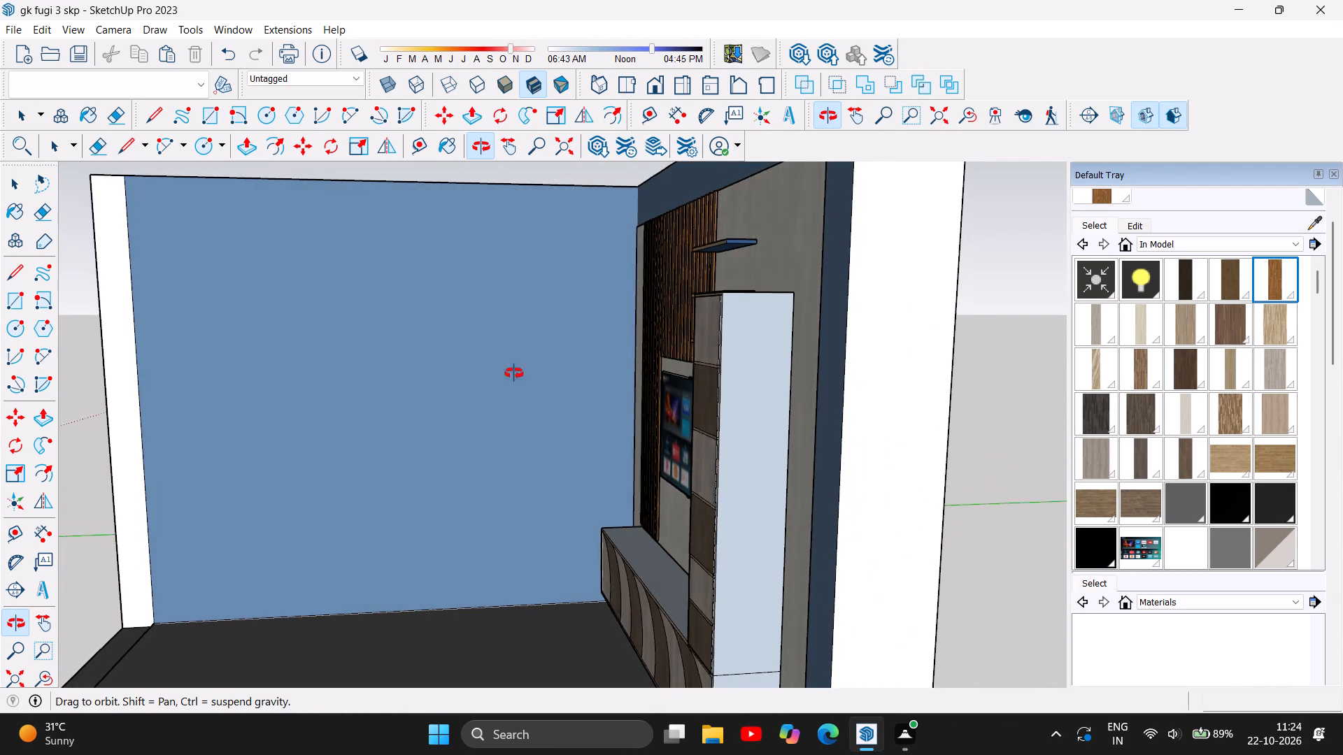
left_click_drag(514, 373, 570, 443)
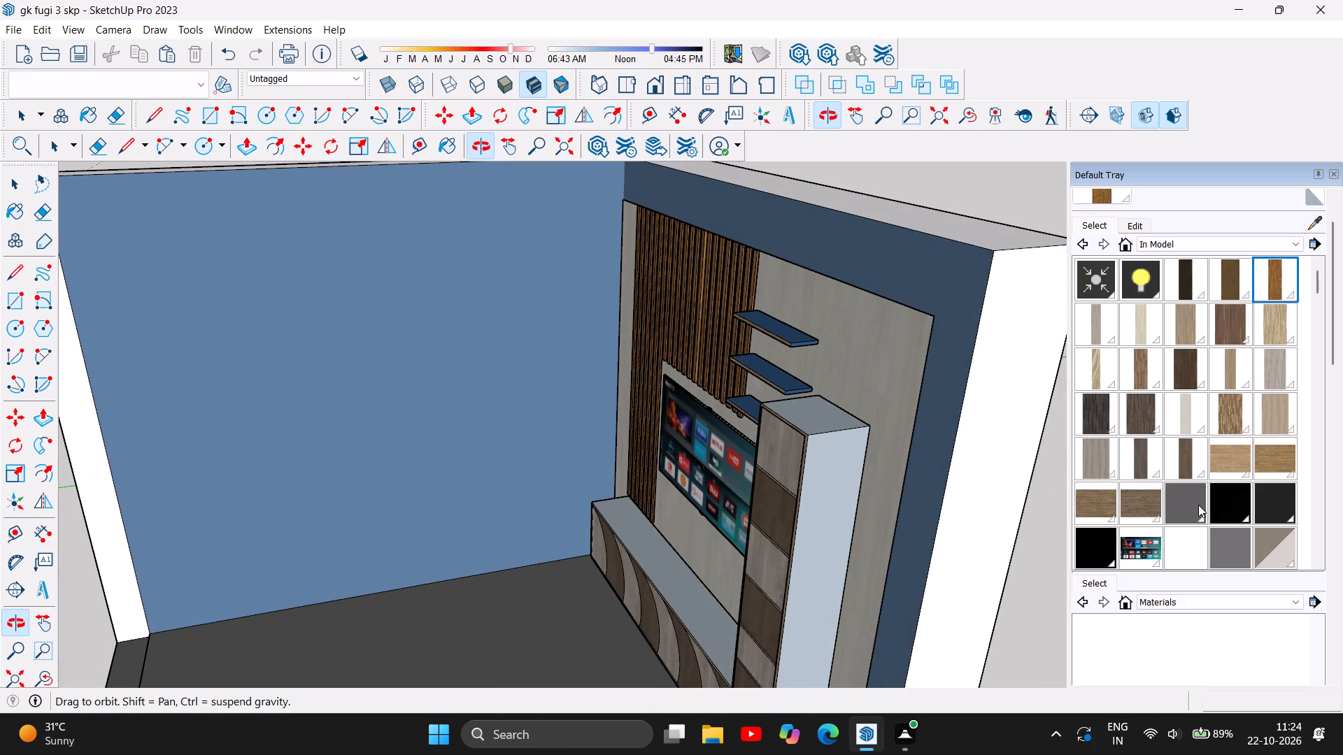
left_click(1276, 373)
left_click(816, 533)
left_click(830, 426)
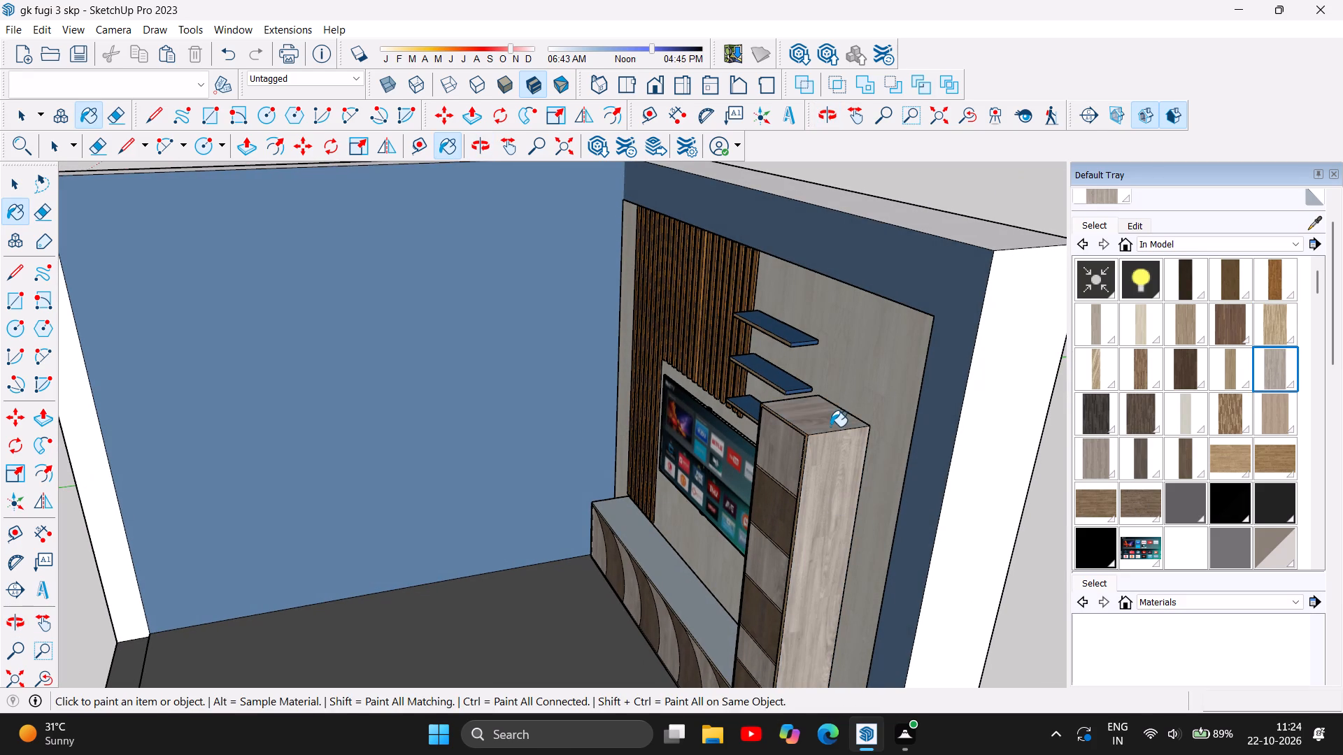
Paint the low cabinet's end face below the tall cabinet and its long top face with the light grey wood.
scroll(983, 393, "down", 10)
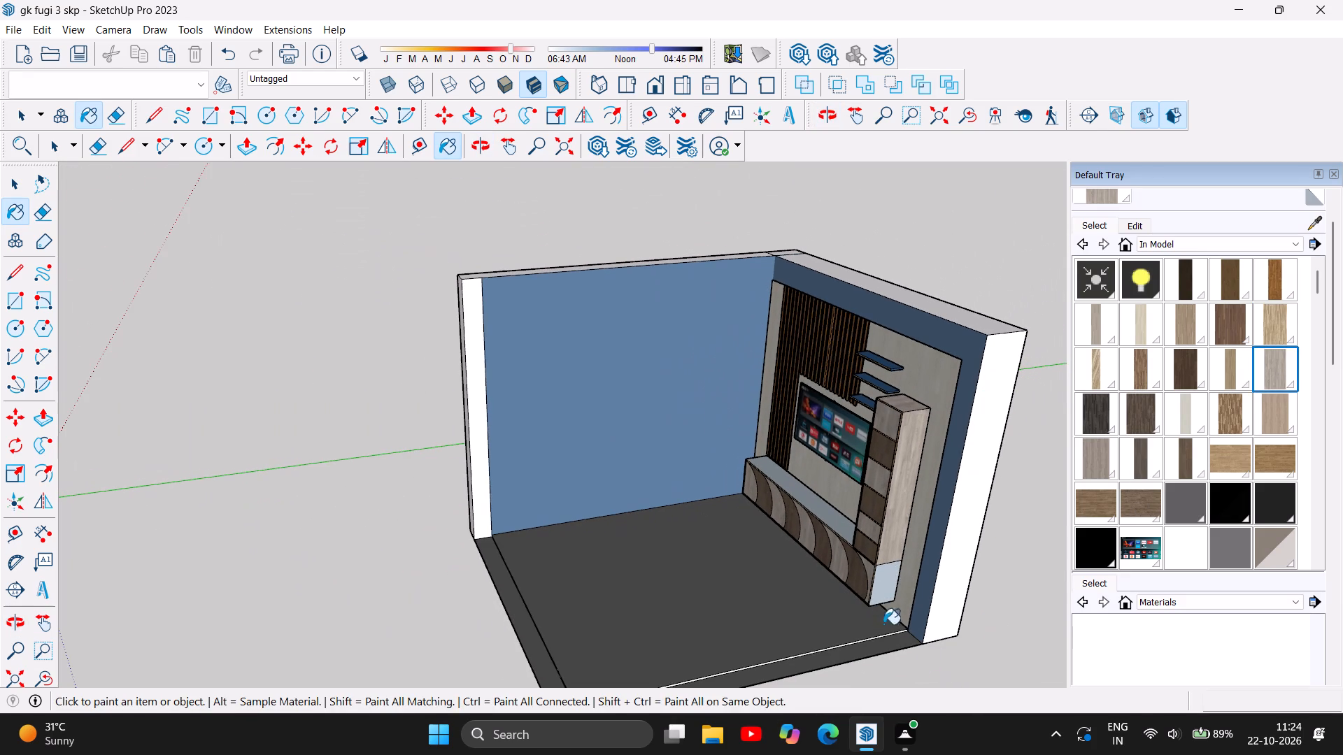
left_click(885, 586)
scroll(785, 572, "up", 6)
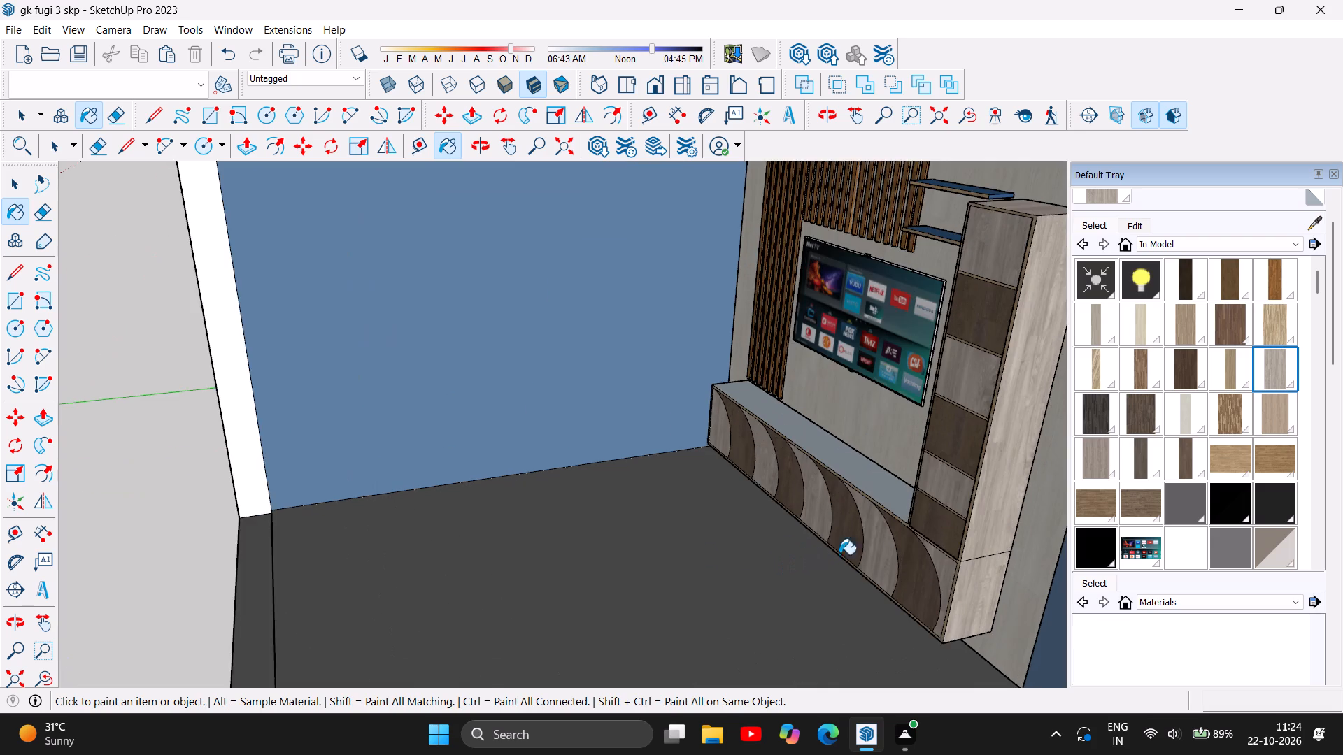
scroll(873, 547, "up", 4)
left_click(898, 477)
scroll(916, 543, "down", 3)
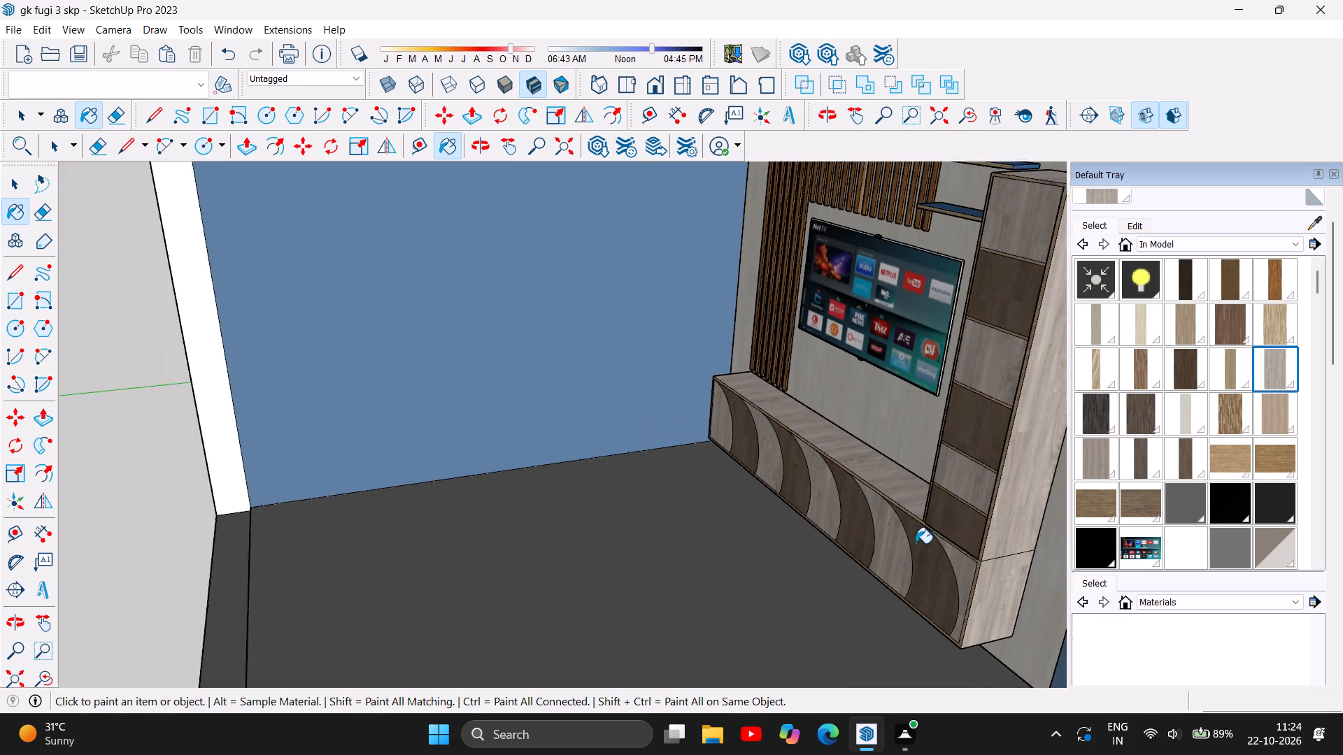
Paint the top faces of the three floating shelves with the grey-brown wood material.
scroll(916, 543, "down", 3)
scroll(916, 544, "up", 7)
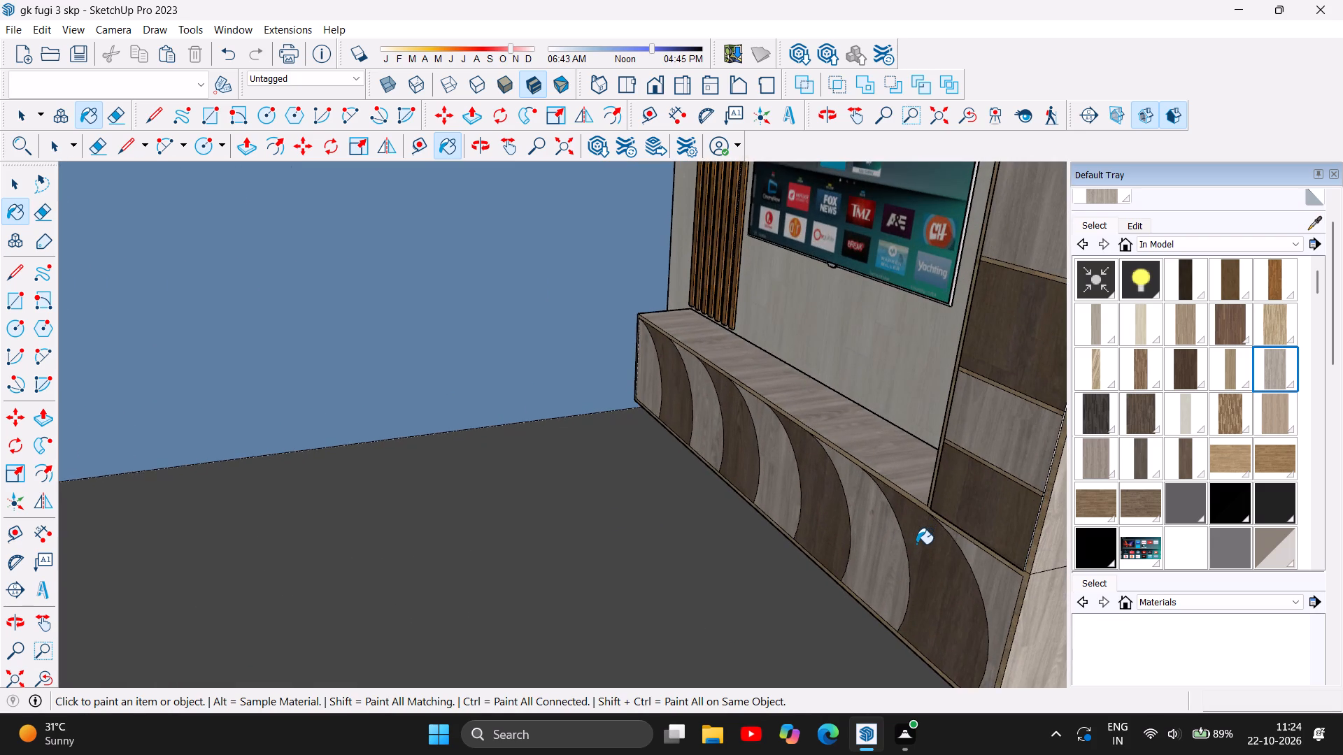
scroll(916, 544, "down", 11)
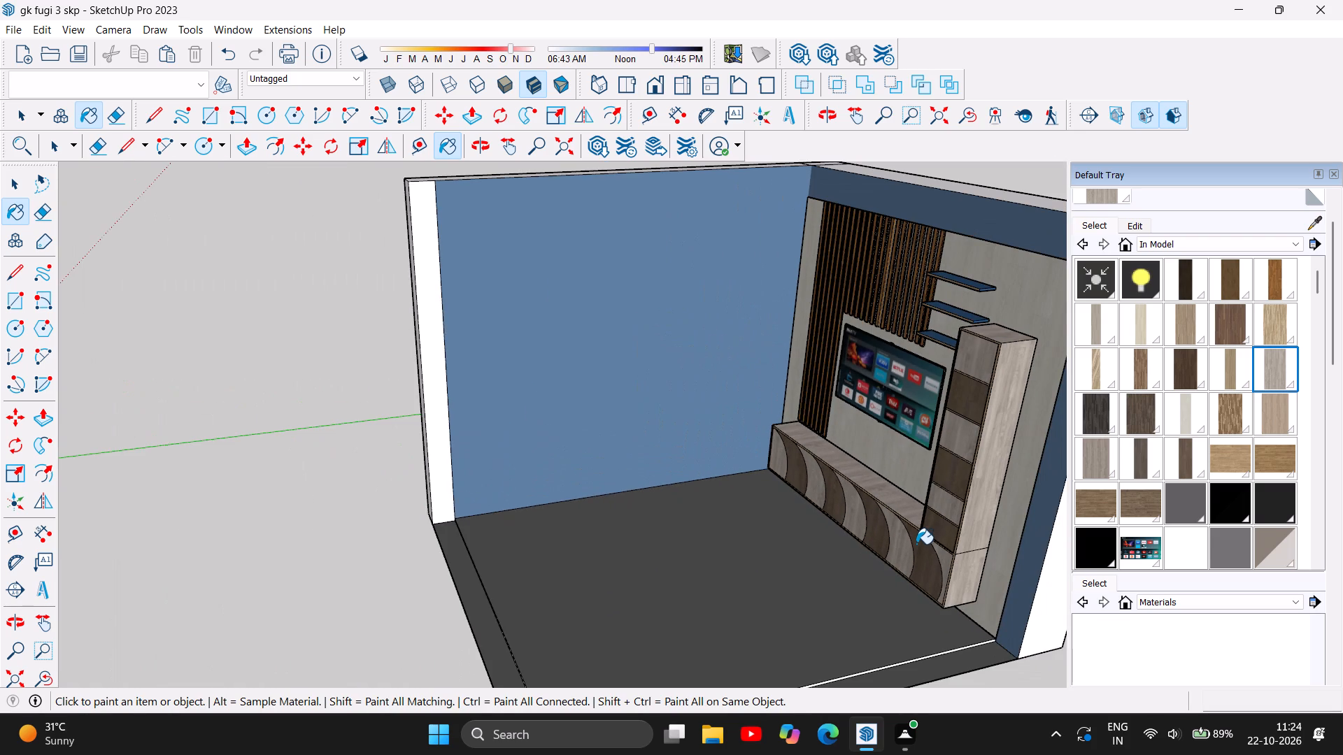
left_click(478, 148)
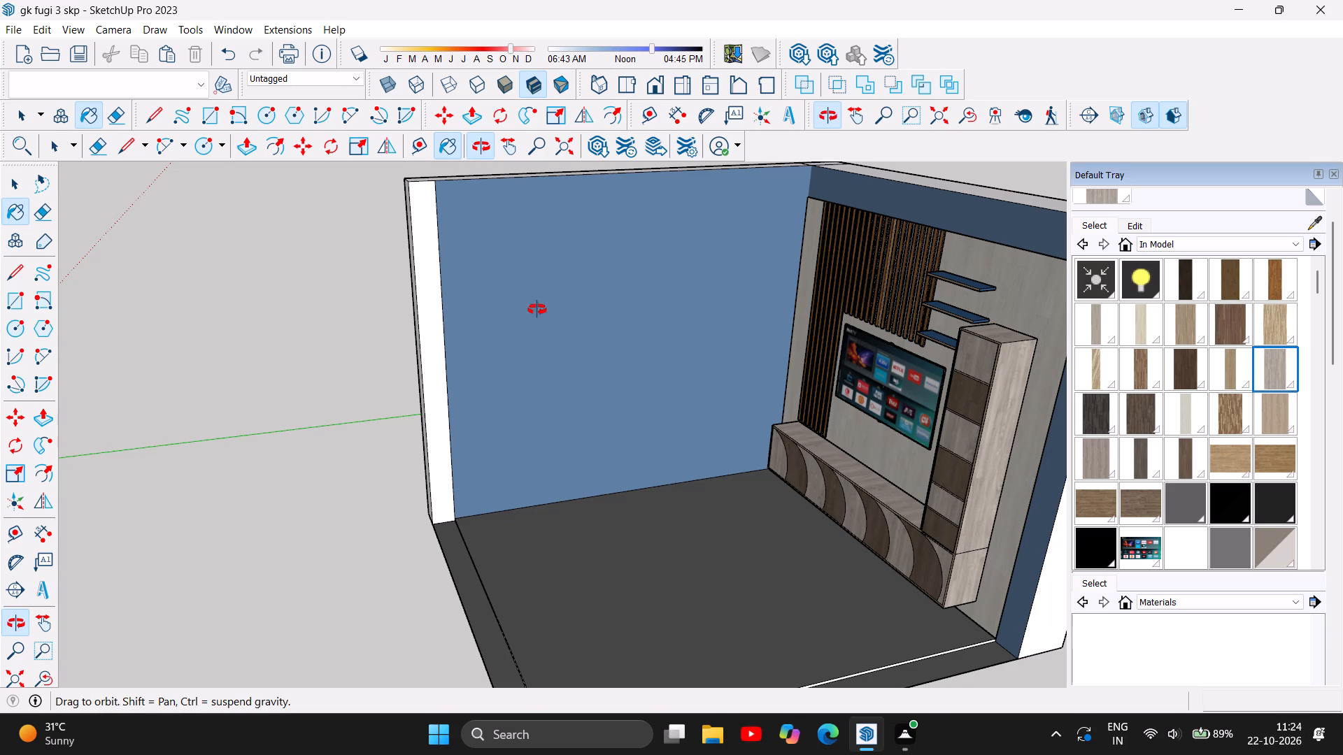
left_click_drag(652, 499, 870, 436)
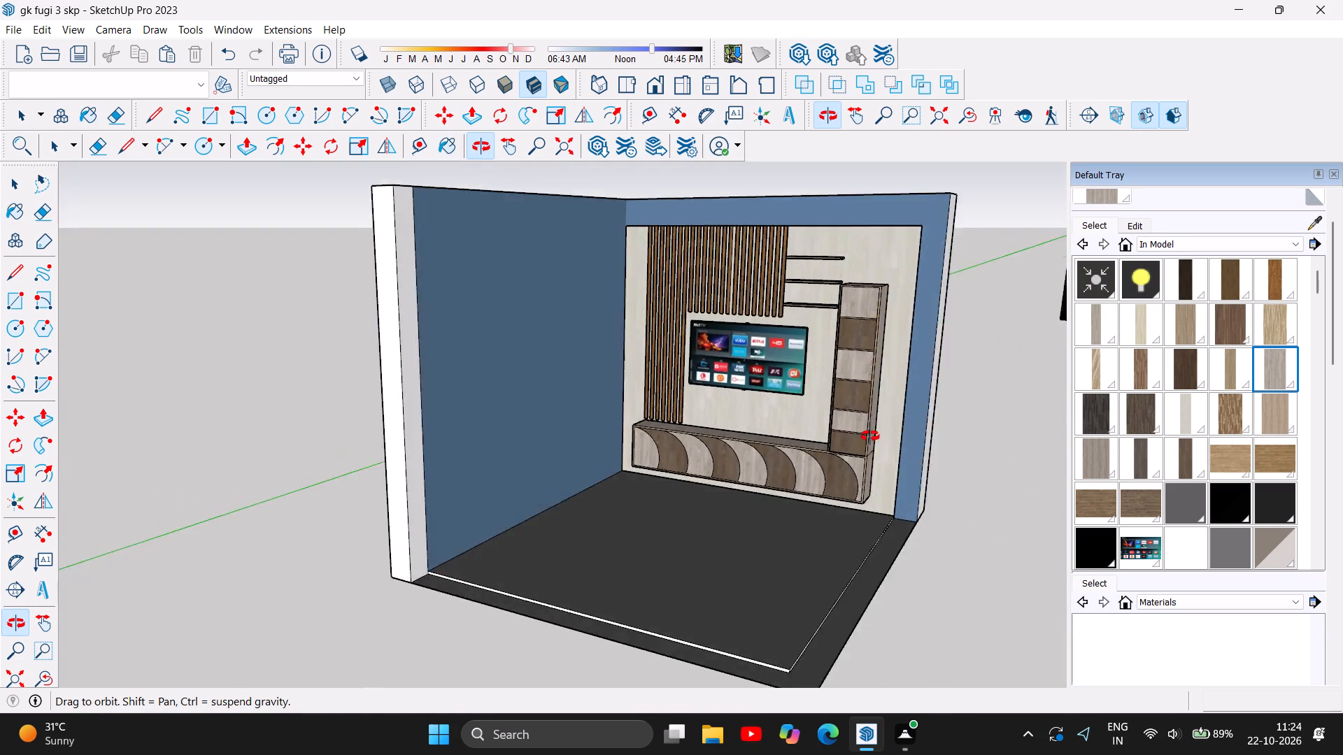
left_click_drag(870, 436, 741, 665)
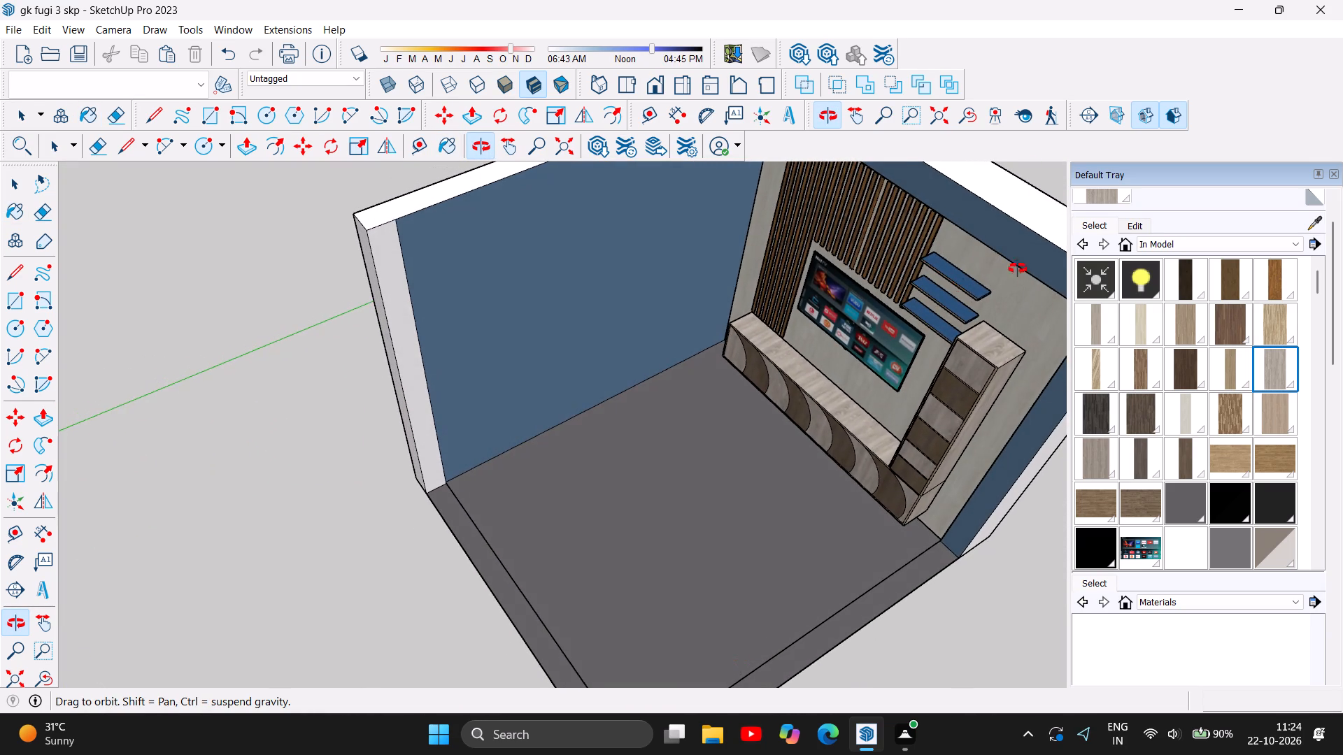
scroll(1025, 247, "up", 12)
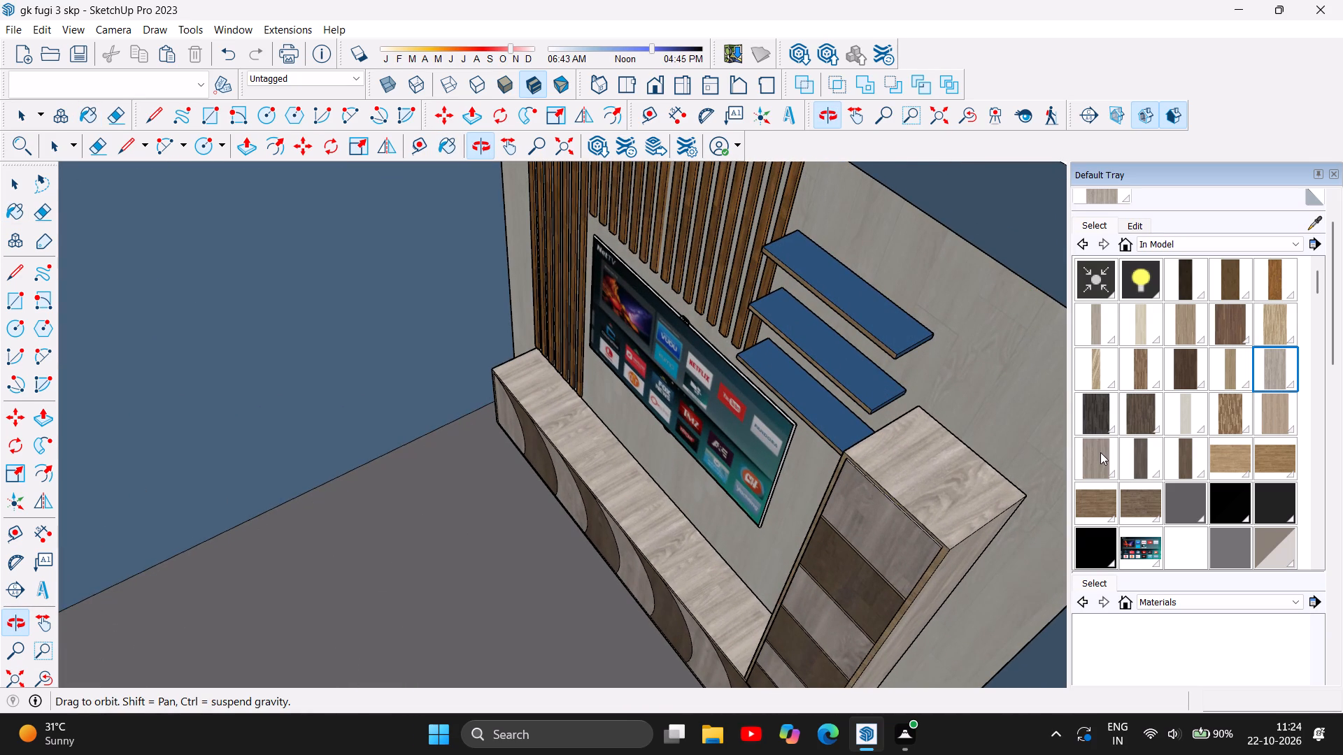
left_click(1100, 452)
left_click(861, 305)
left_click(831, 353)
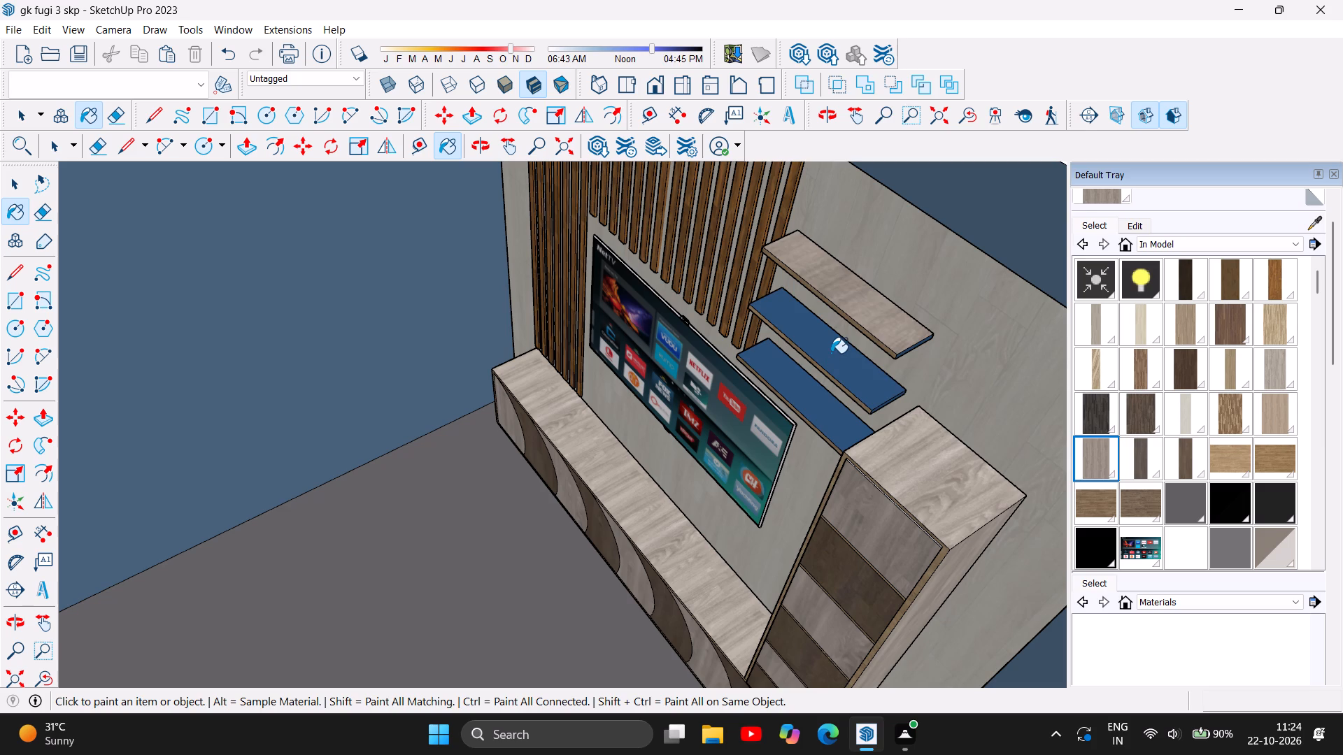
left_click(813, 397)
Examine the shelves, the TV's edge and the low cabinet's top from above, checking their finishes up close.
scroll(746, 468, "down", 4)
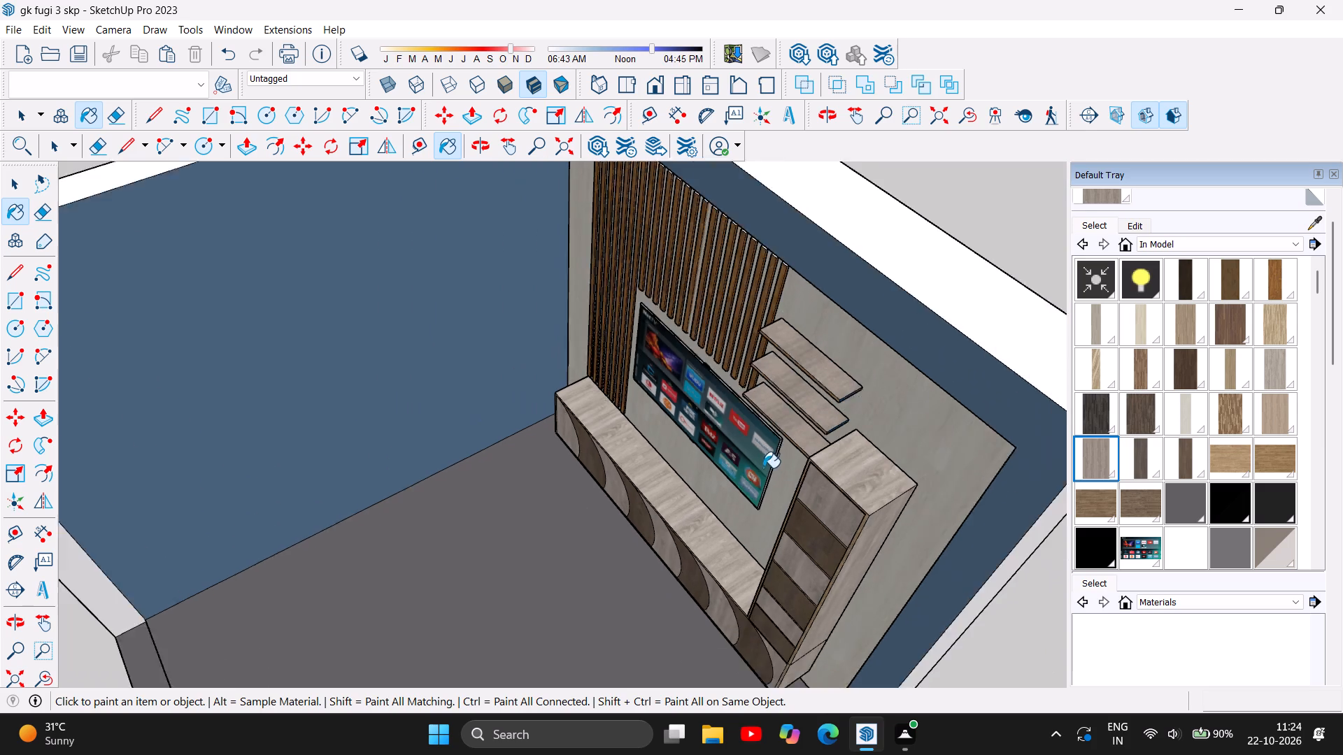
scroll(763, 468, "down", 2)
scroll(768, 466, "up", 14)
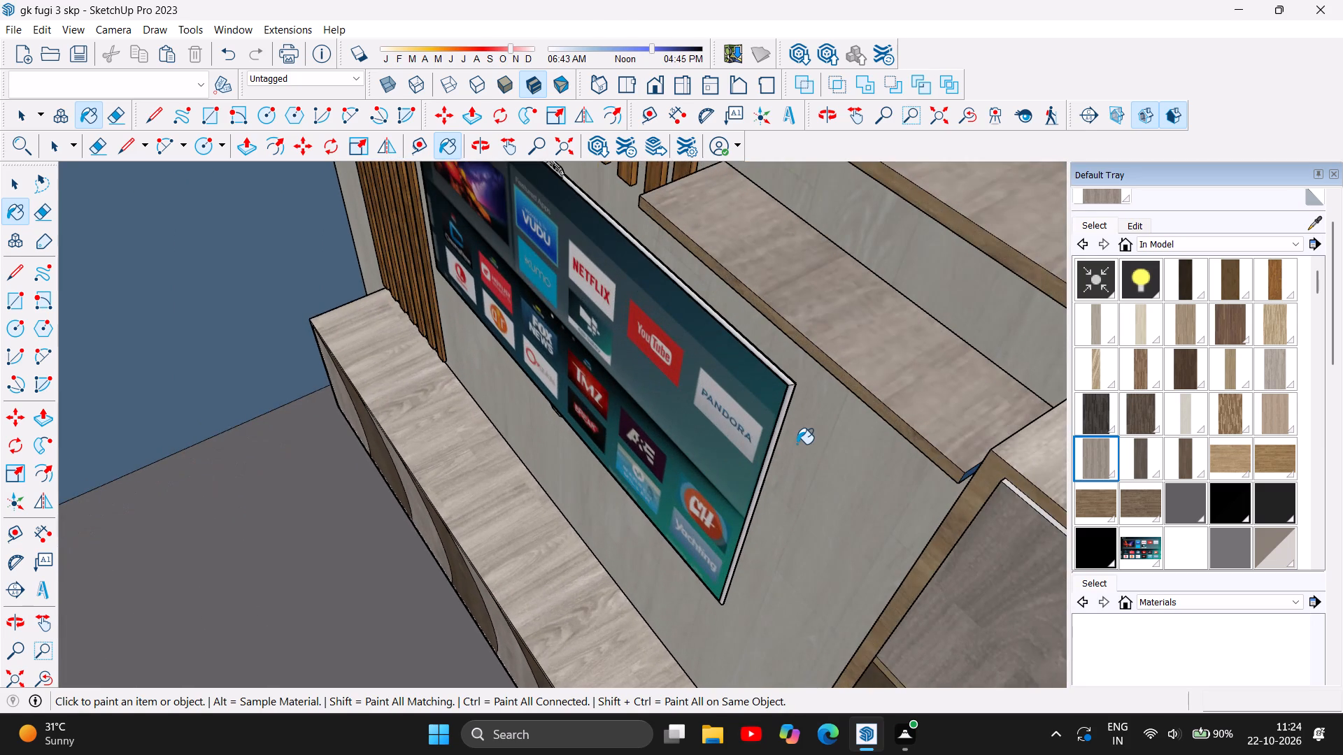
scroll(797, 444, "down", 6)
scroll(797, 444, "up", 7)
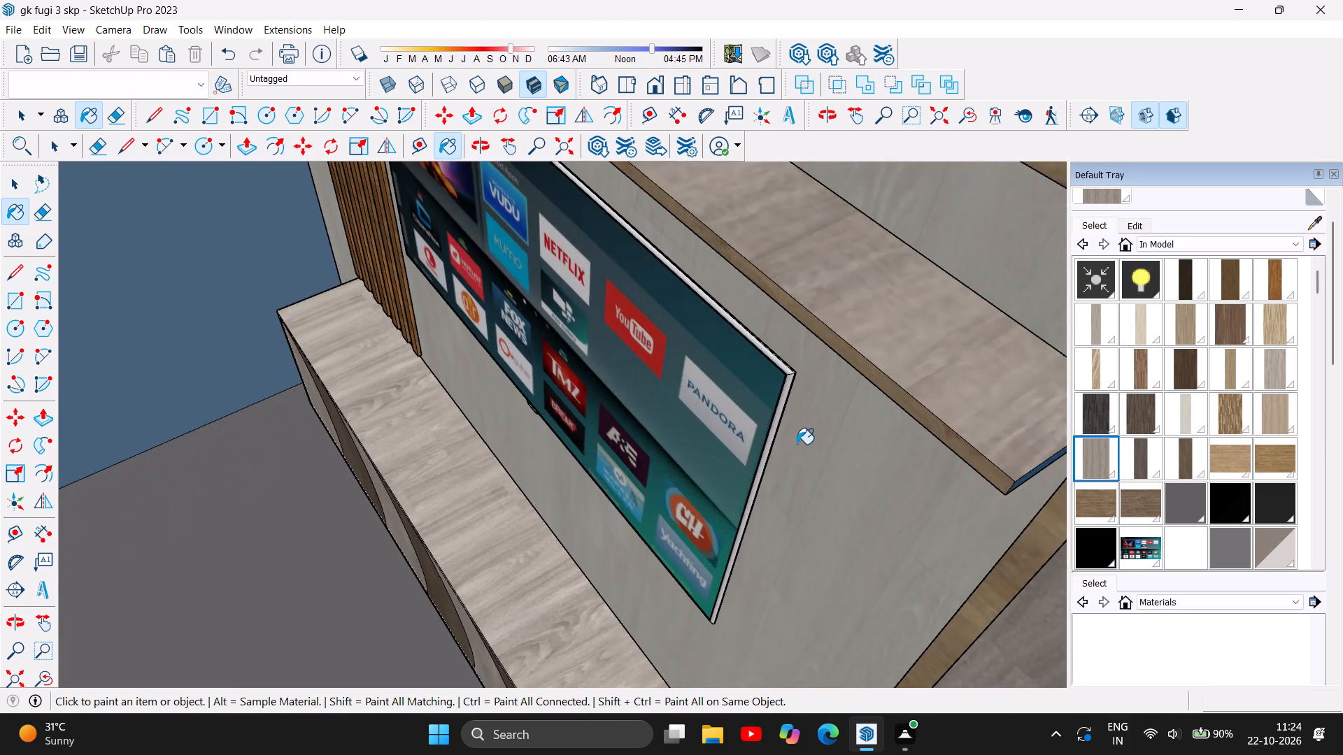
scroll(797, 444, "down", 15)
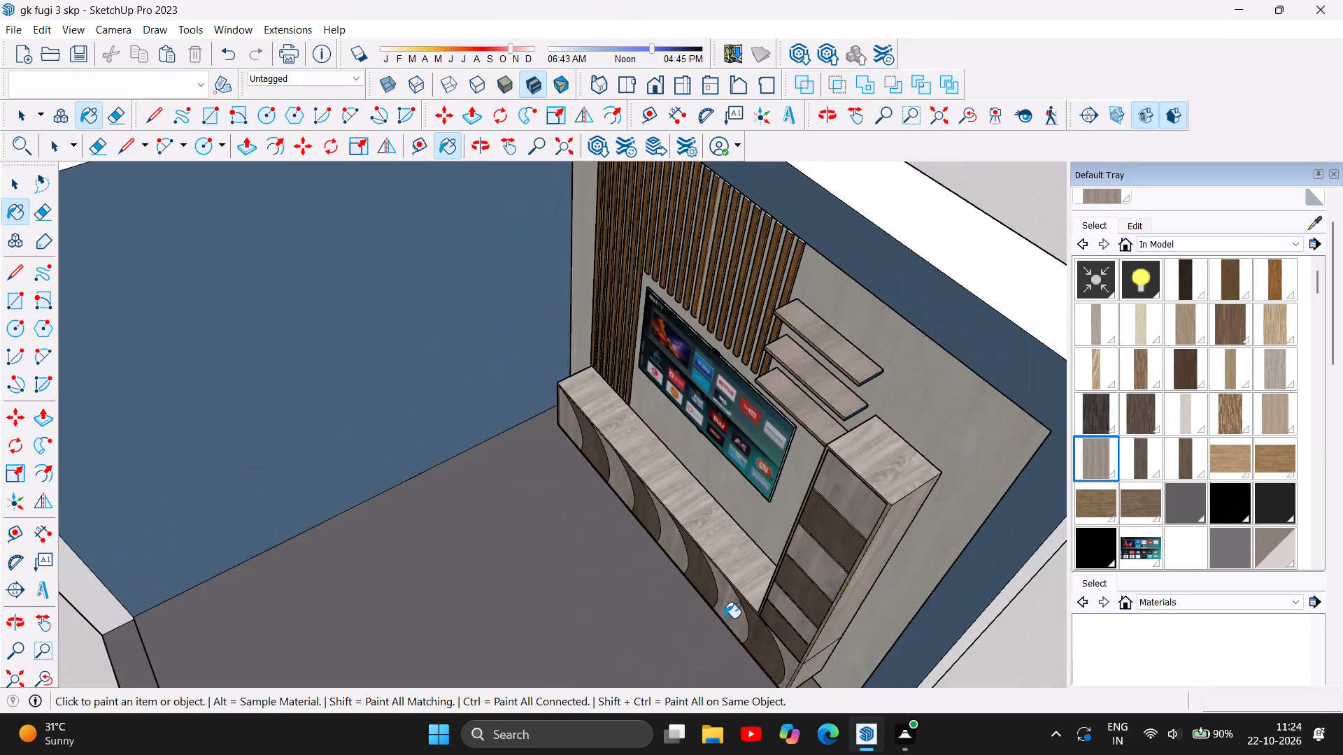
scroll(721, 619, "up", 14)
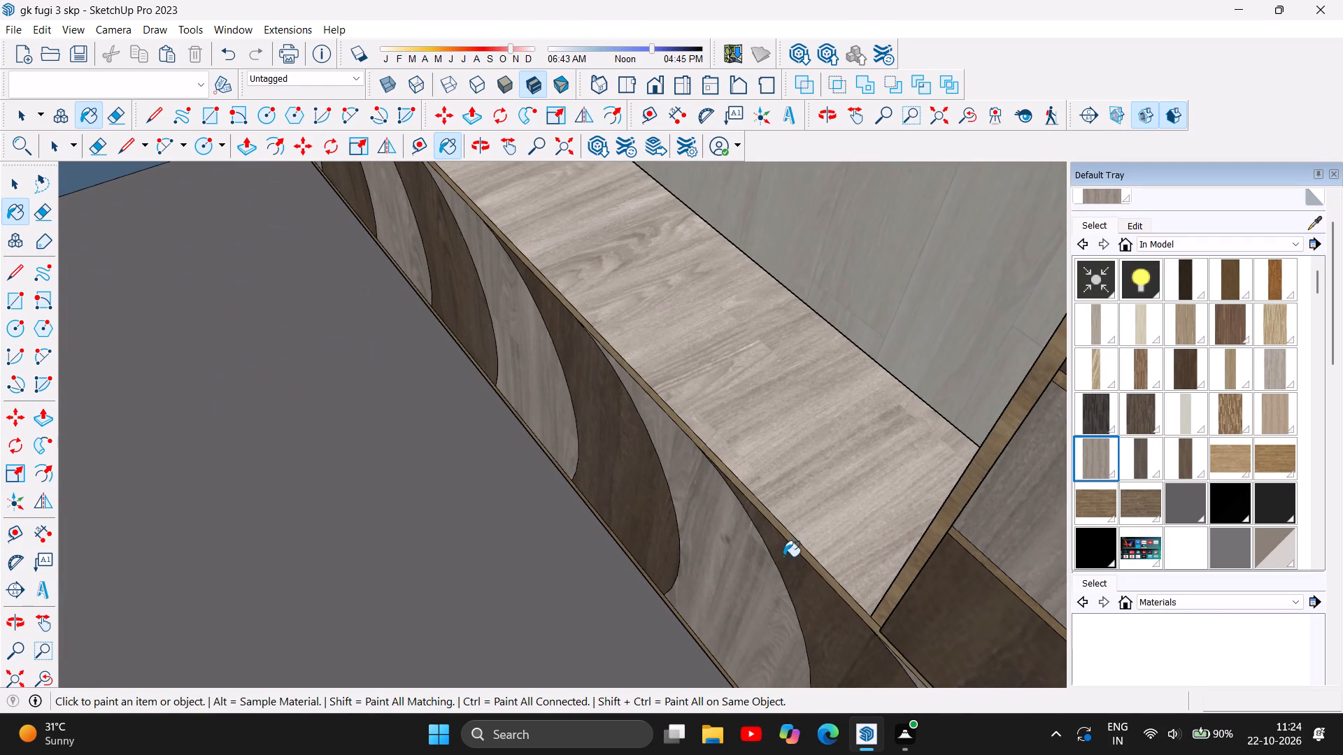
scroll(888, 493, "down", 18)
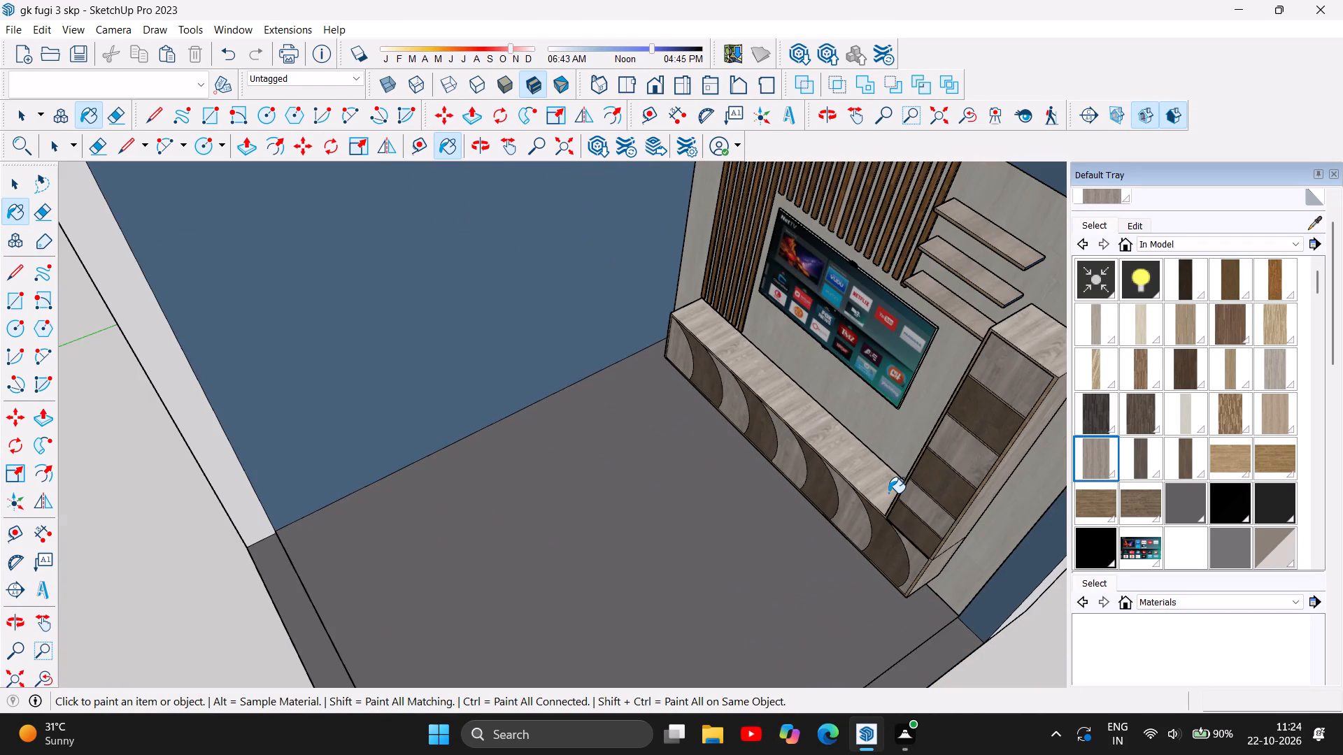
Paint the low cabinet's end face towards the blue wall and the top board's end edge with the grey-brown wood.
left_click(472, 143)
left_click_drag(497, 354, 765, 188)
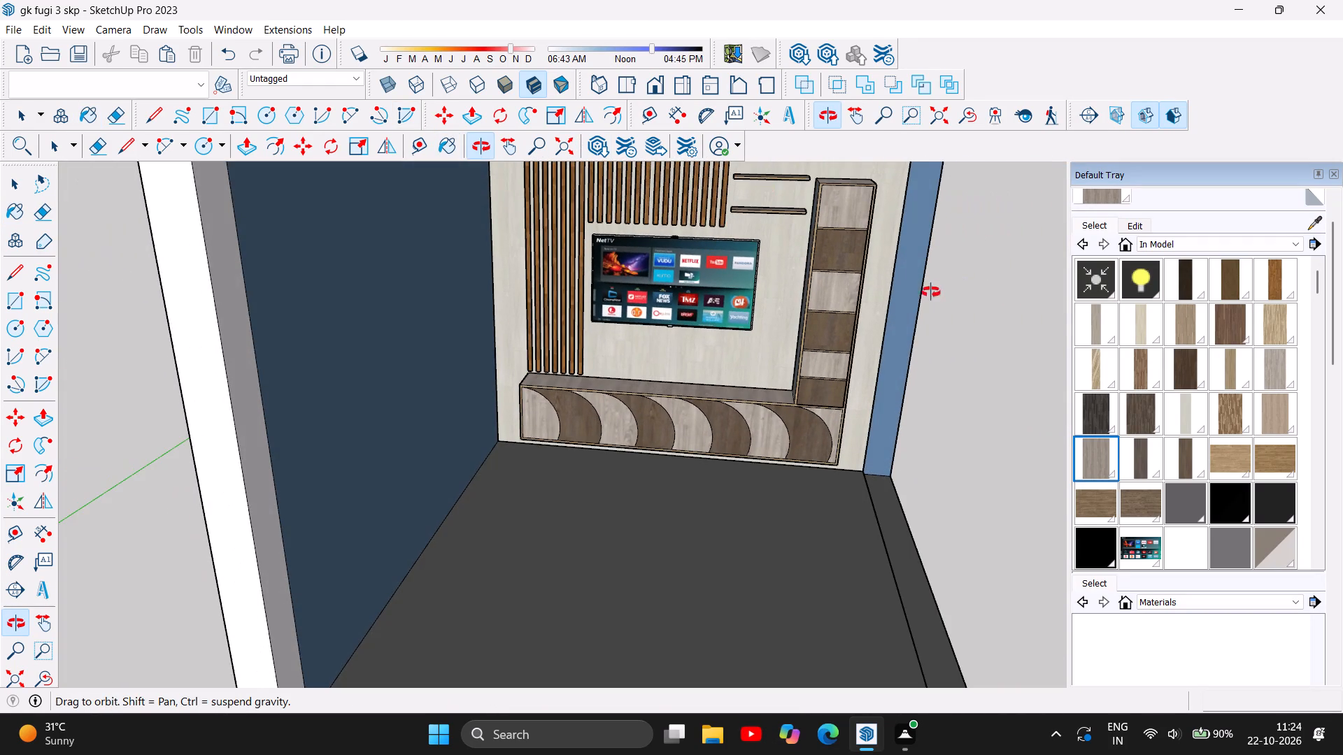
scroll(901, 272, "down", 5)
scroll(871, 187, "up", 5)
scroll(767, 434, "up", 4)
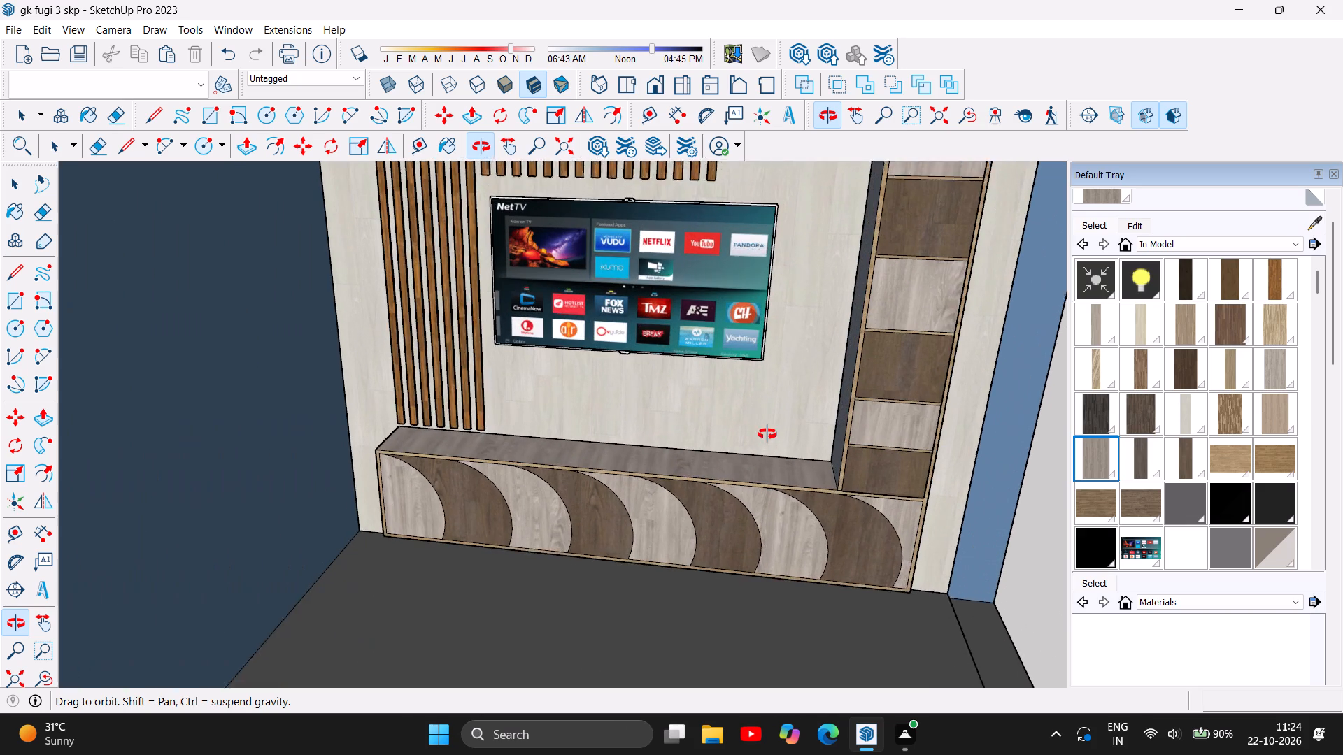
scroll(767, 434, "up", 2)
left_click_drag(564, 433, 752, 275)
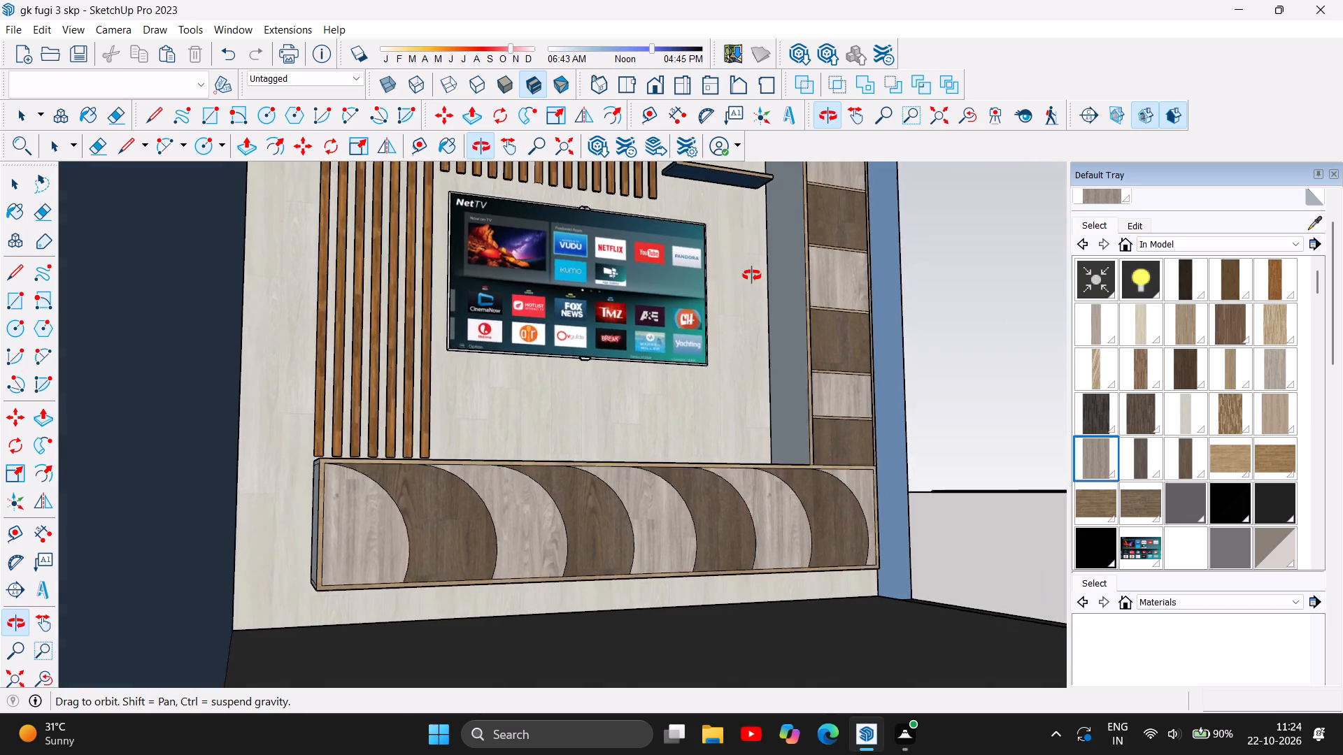
left_click_drag(752, 275, 683, 315)
scroll(315, 490, "up", 3)
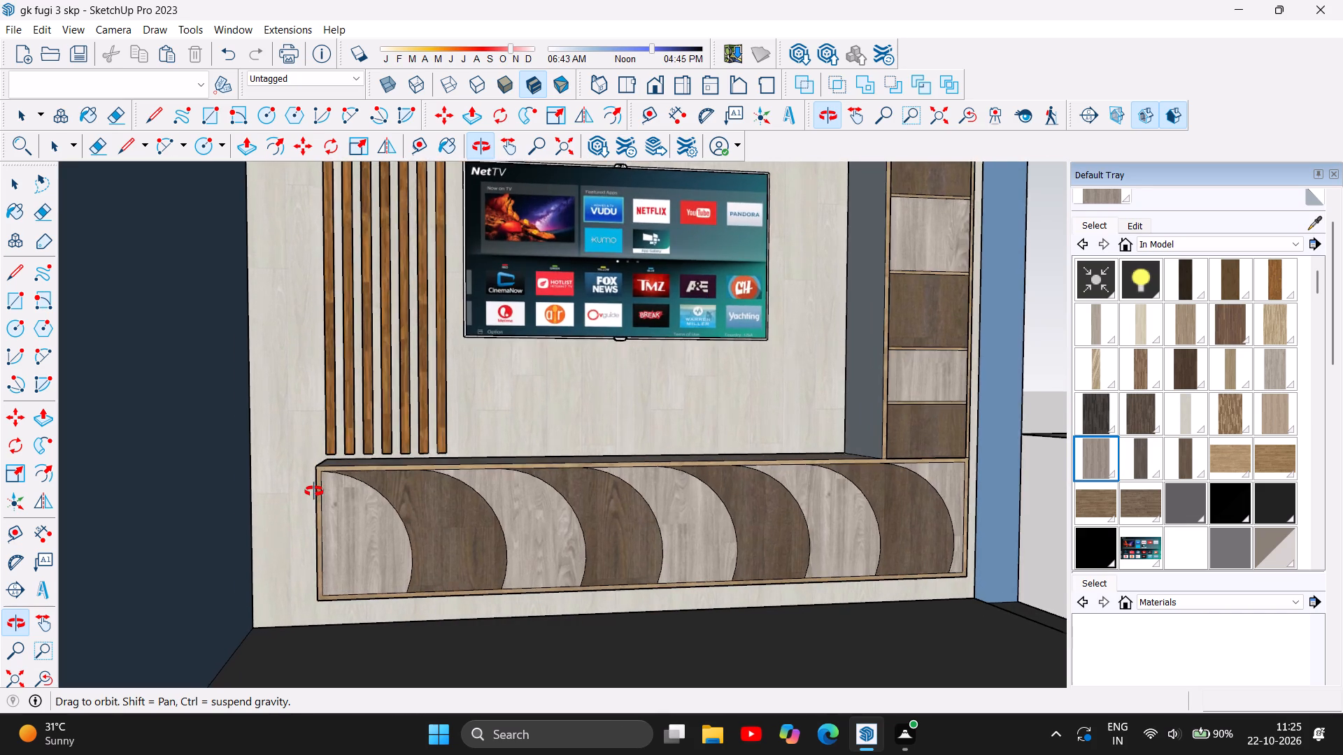
scroll(314, 491, "up", 5)
left_click_drag(329, 469, 421, 495)
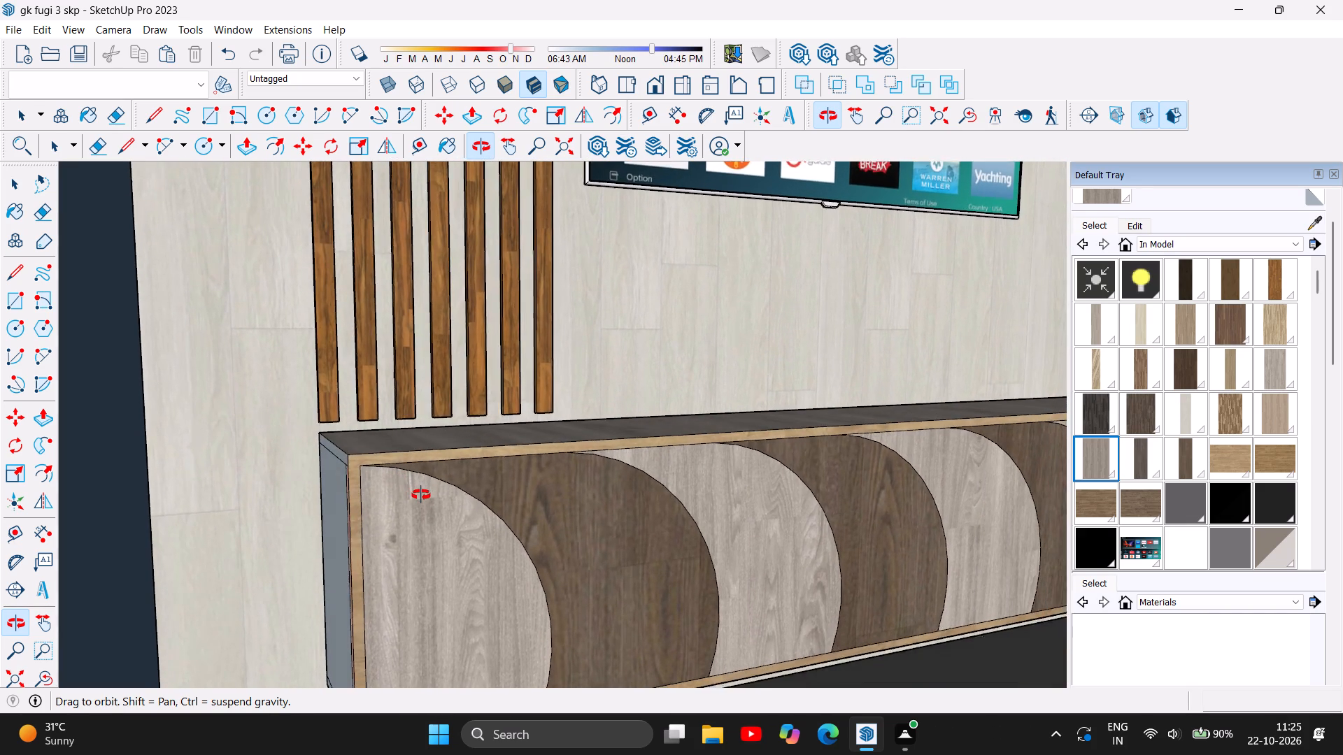
left_click_drag(421, 495, 423, 497)
left_click(1090, 464)
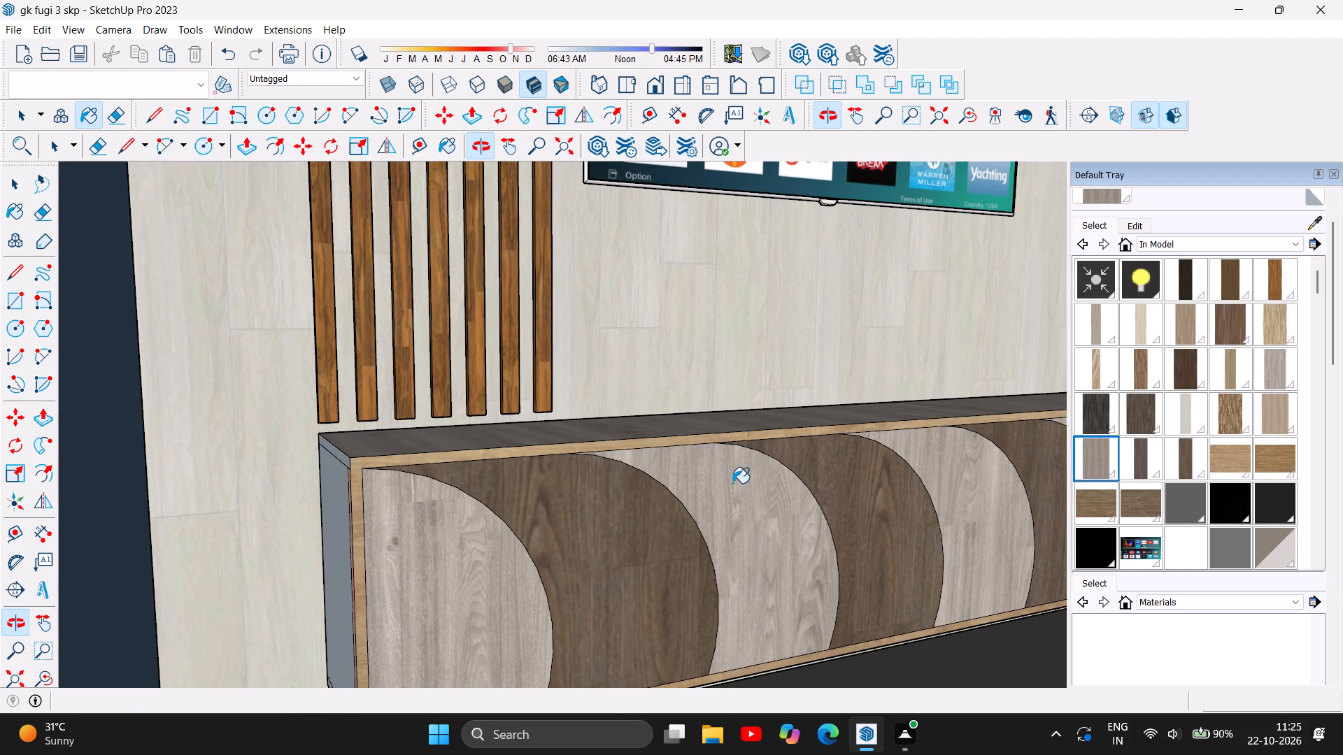
left_click(329, 542)
scroll(322, 440, "up", 4)
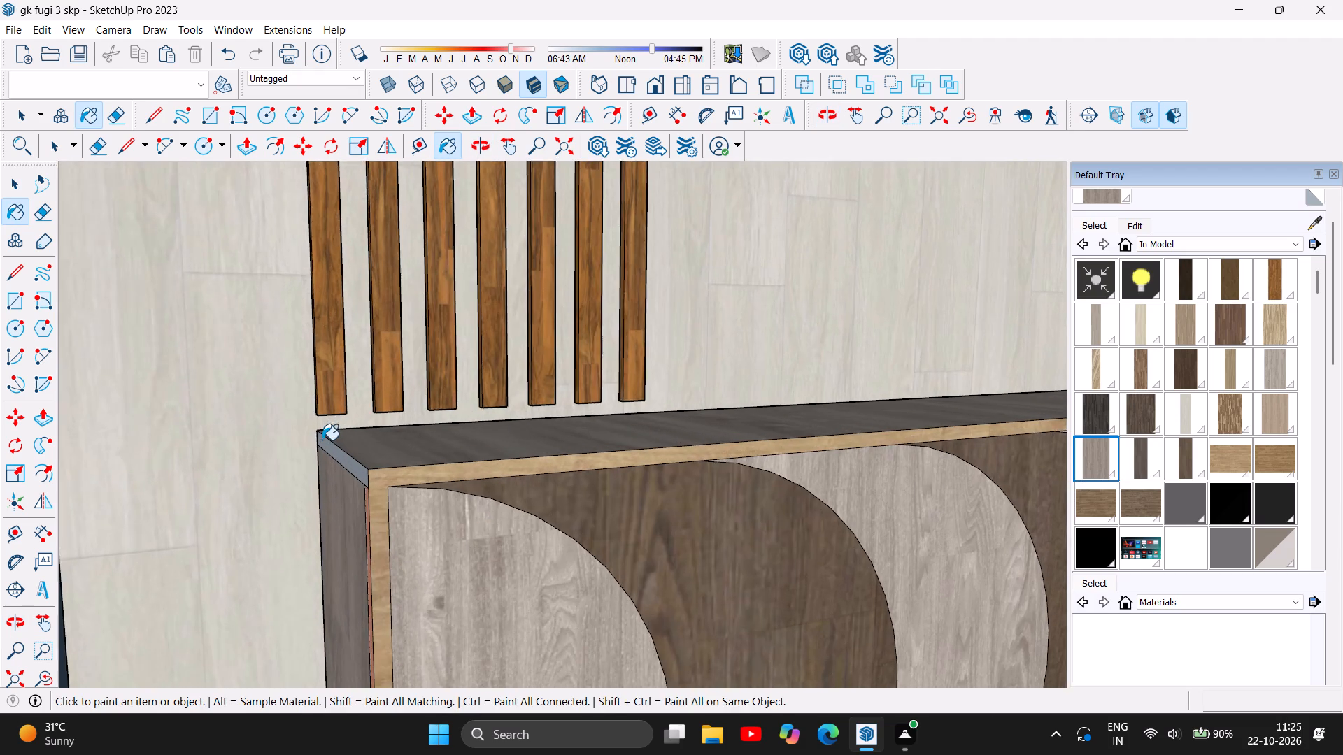
scroll(323, 448, "up", 11)
left_click(395, 479)
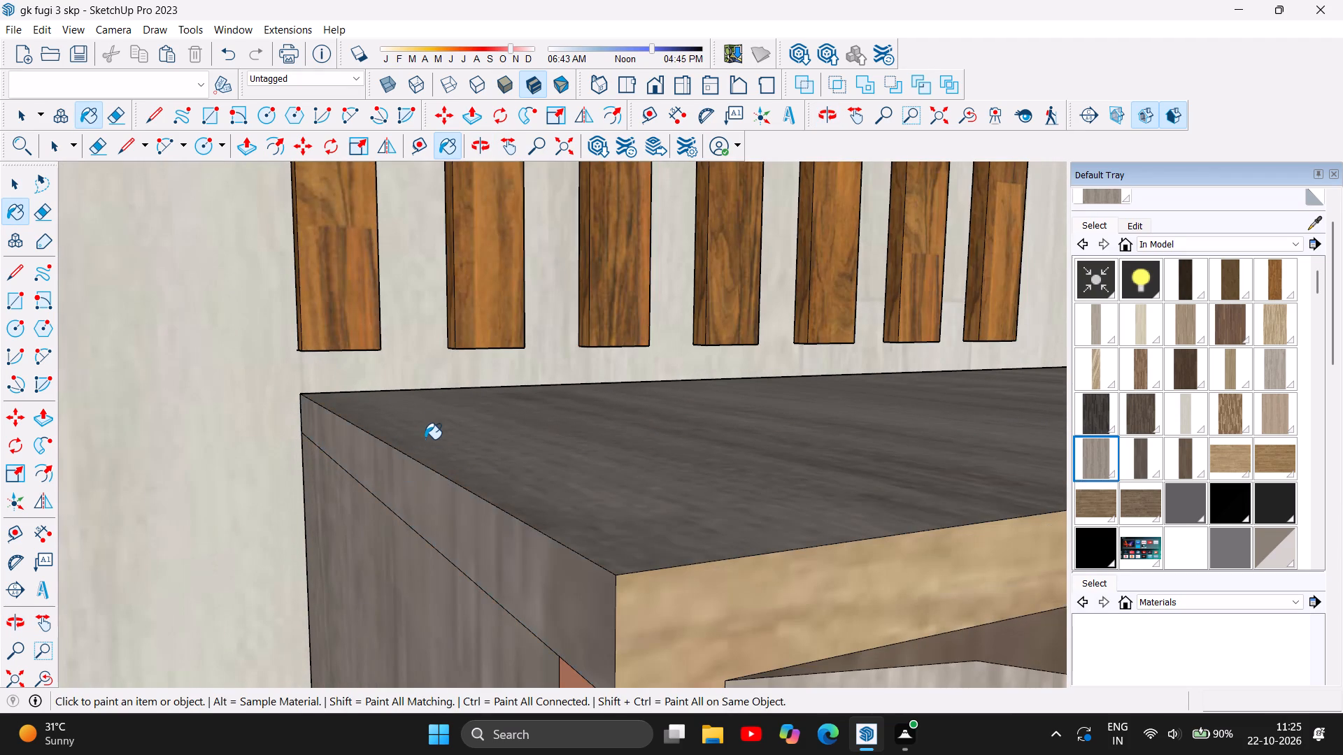
Paint the tall cabinet's inner side face, towards the TV, with the grey-brown wood material.
scroll(431, 416, "down", 19)
scroll(431, 416, "down", 6)
scroll(108, 519, "down", 6)
scroll(20, 533, "down", 5)
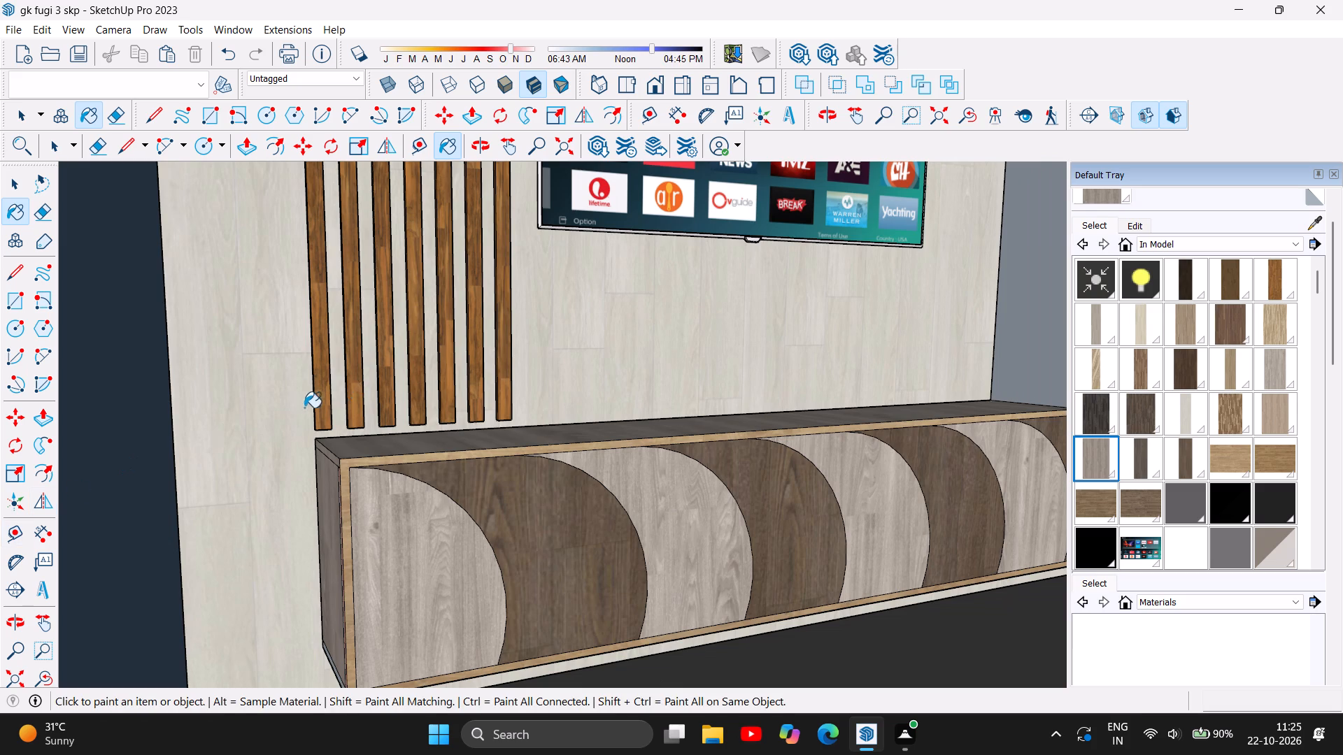
scroll(304, 408, "down", 5)
scroll(111, 420, "down", 4)
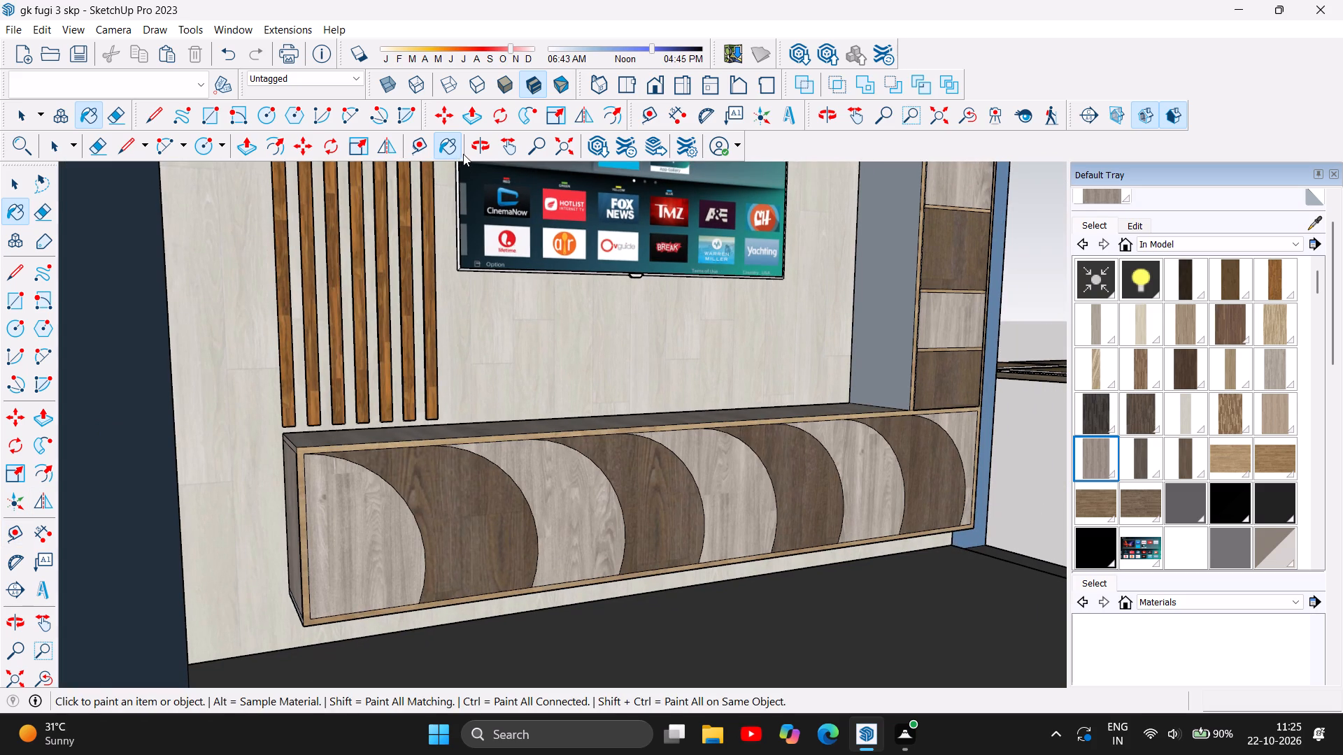
left_click(488, 155)
left_click_drag(724, 443, 516, 393)
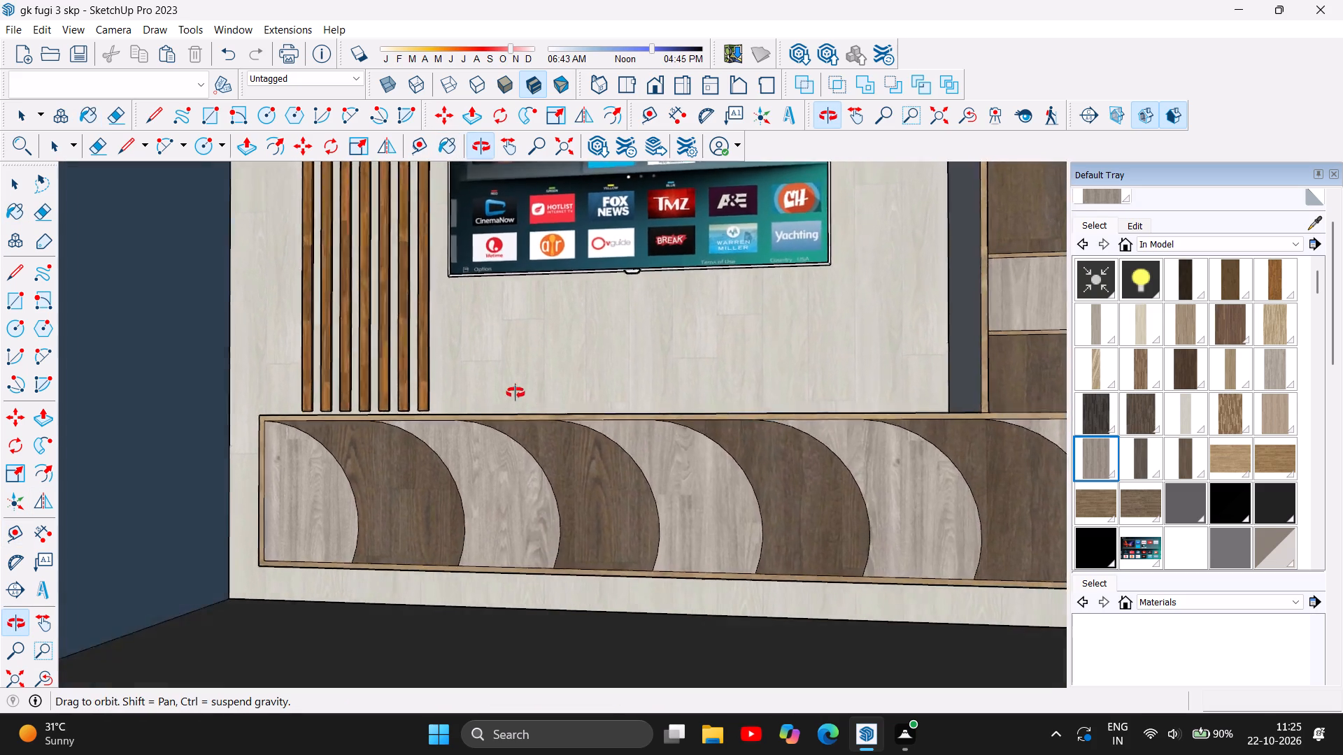
left_click_drag(516, 393, 553, 545)
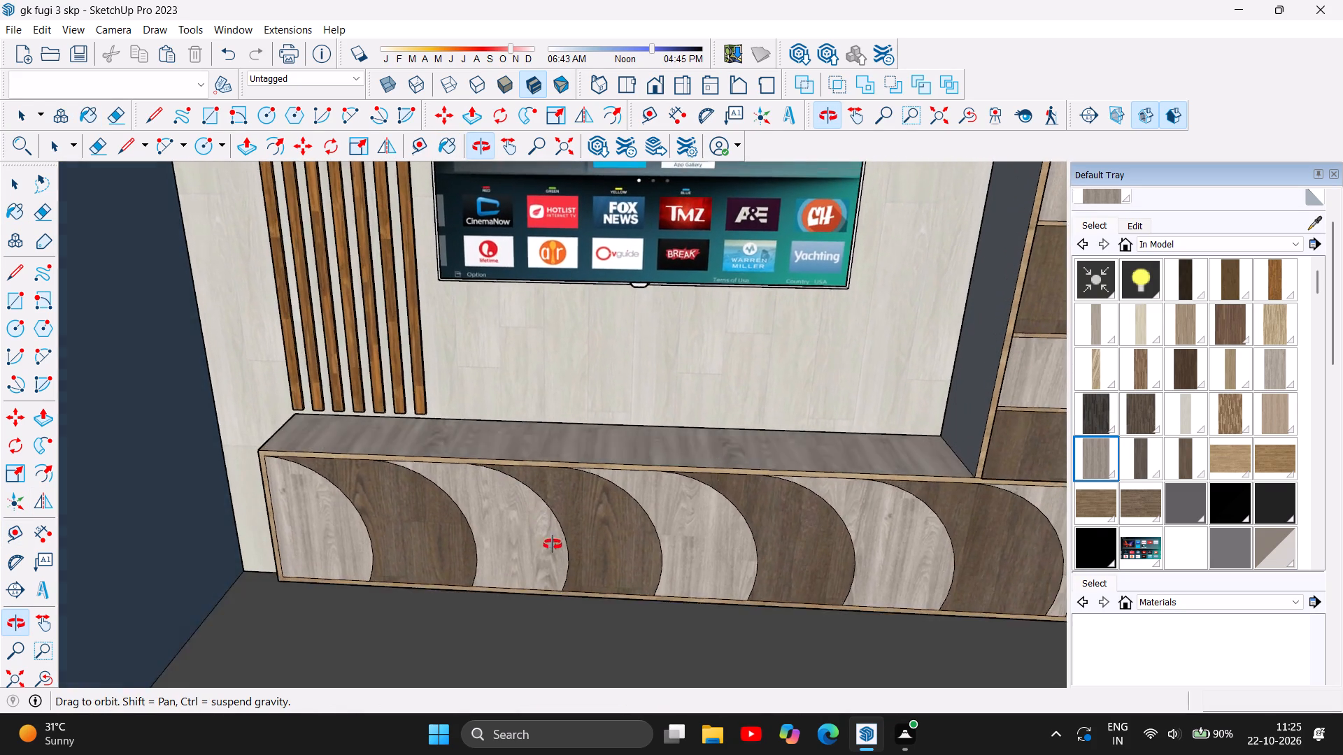
left_click_drag(553, 545, 571, 592)
right_click(576, 592)
scroll(576, 554, "down", 7)
scroll(758, 473, "down", 5)
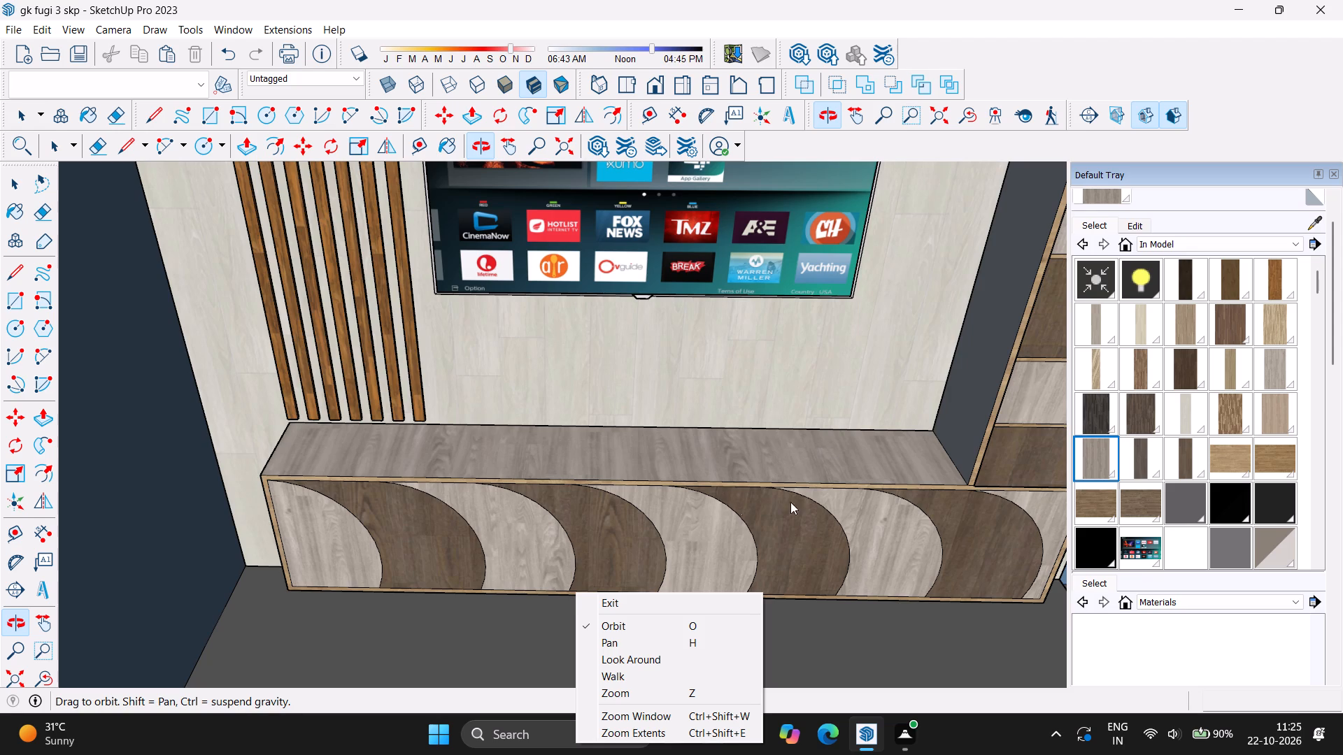
scroll(482, 512, "down", 2)
left_click(456, 614)
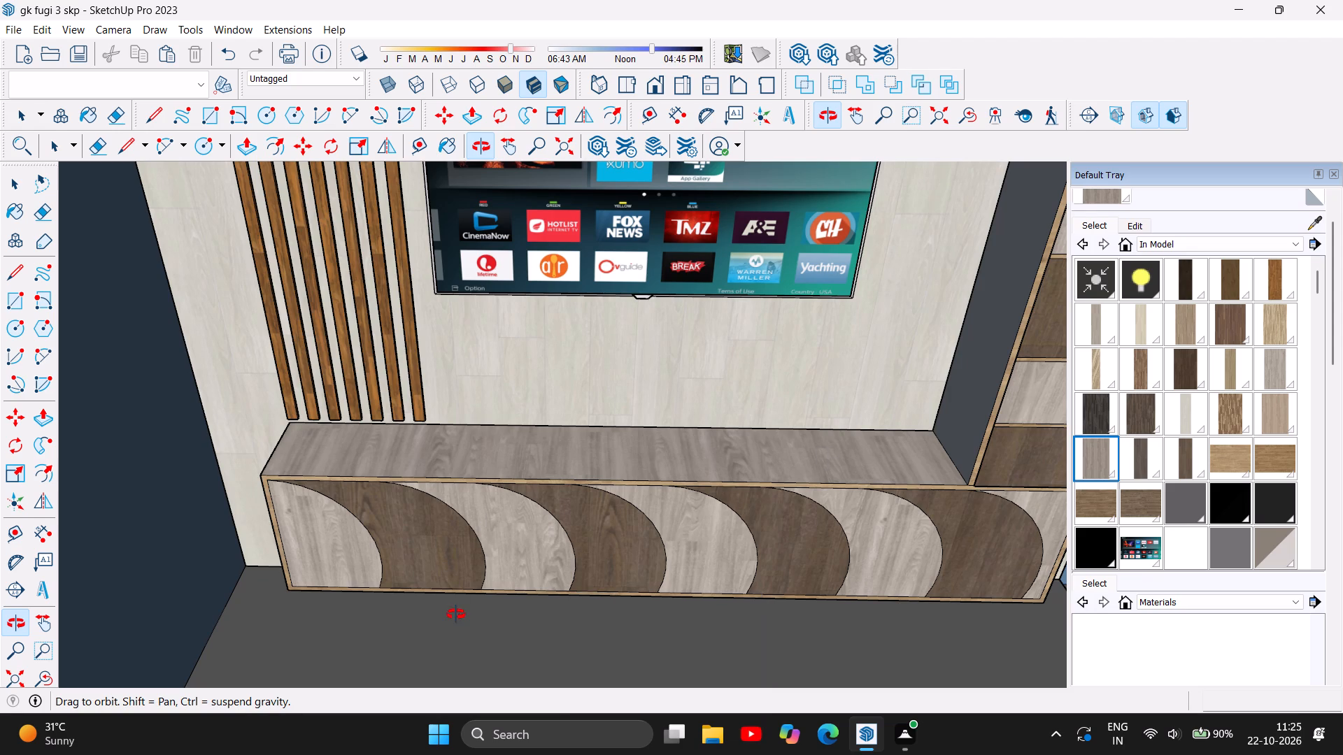
scroll(502, 572, "down", 4)
scroll(845, 351, "up", 4)
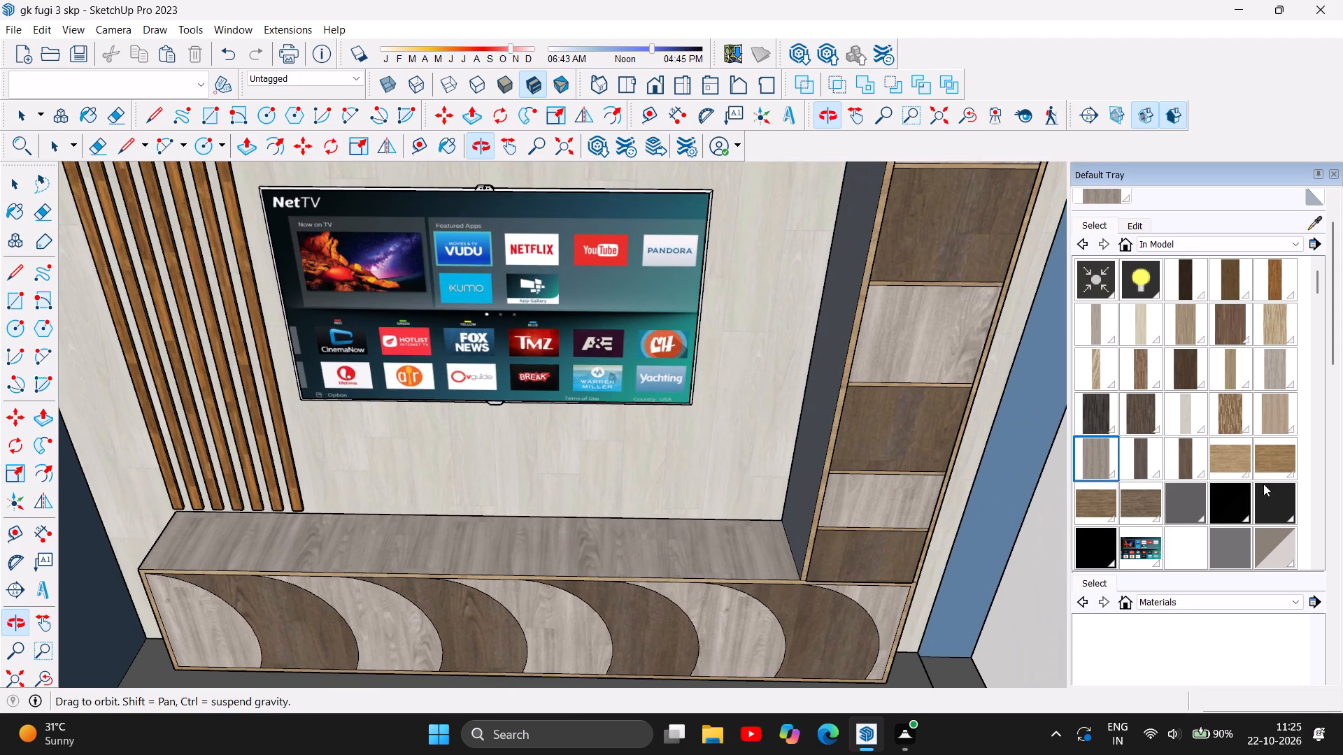
left_click(1099, 451)
left_click(826, 384)
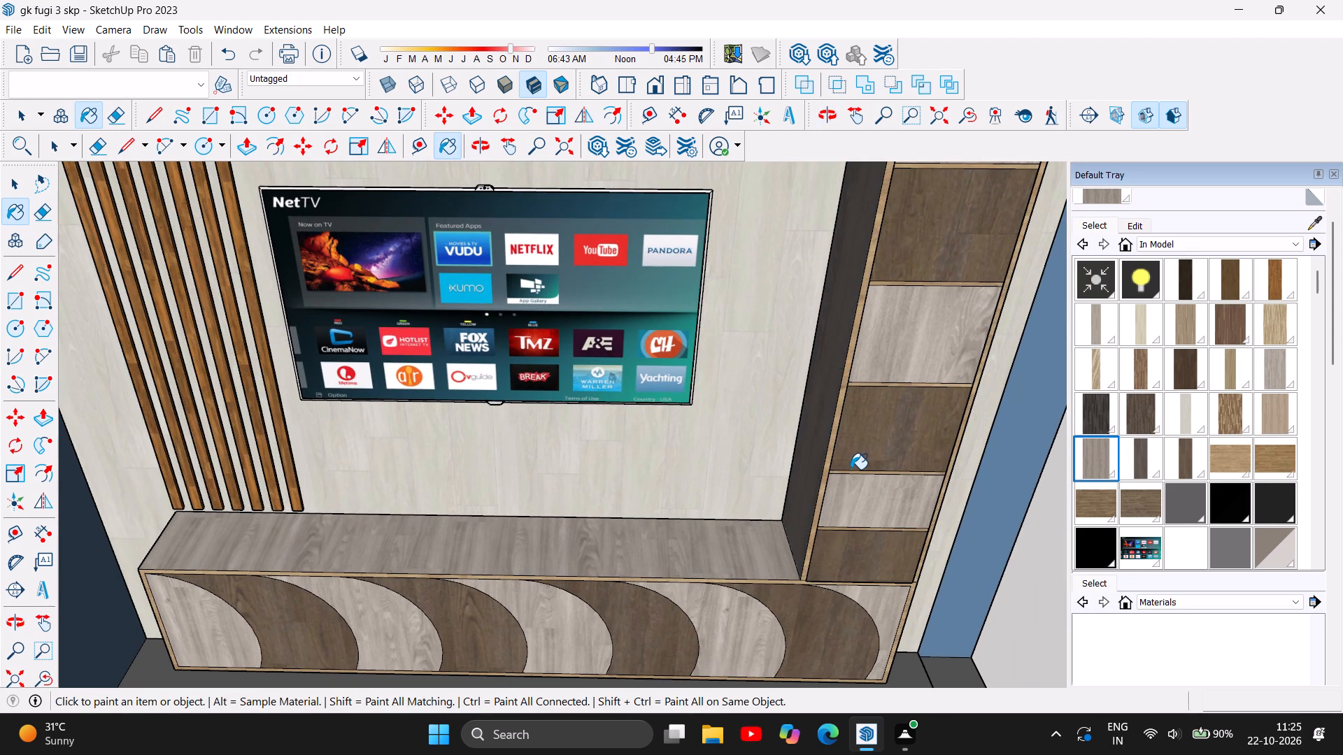
Examine the whole TV wall from the front for faces still lacking a finish.
scroll(851, 469, "down", 9)
scroll(850, 472, "up", 1)
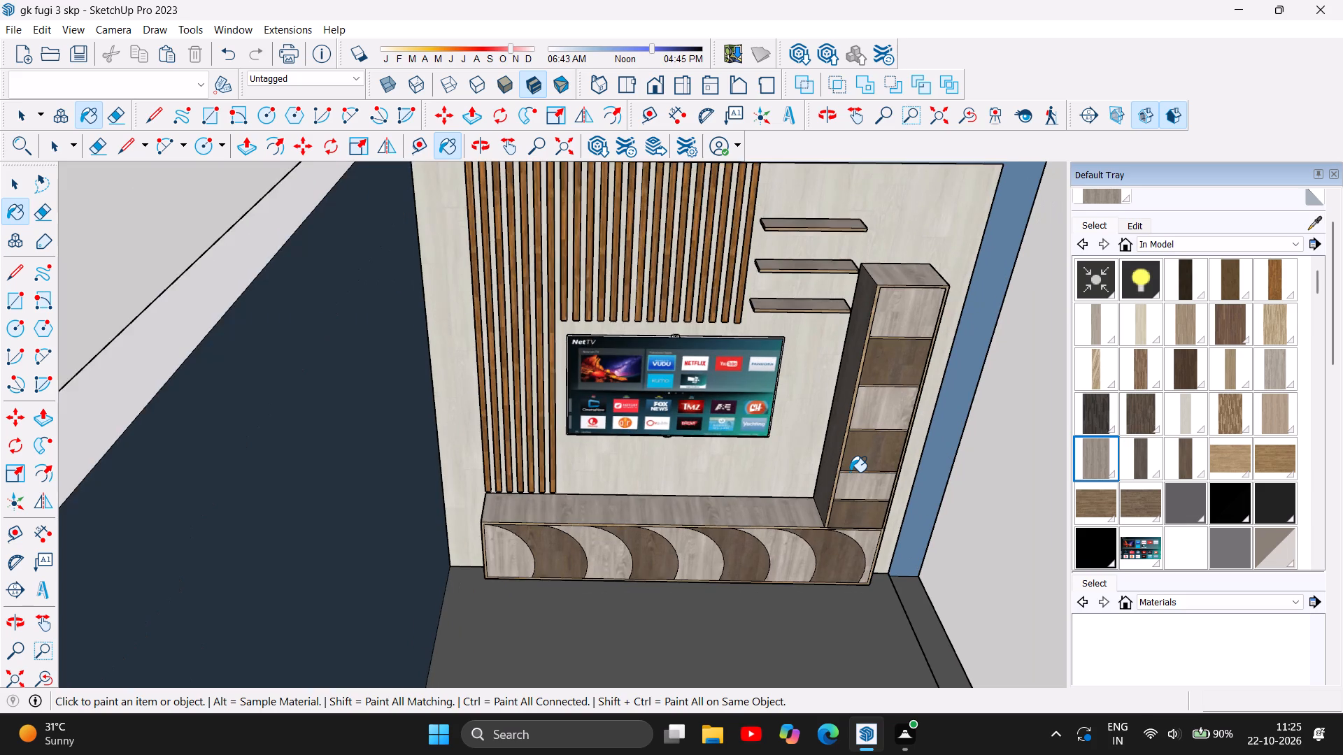
scroll(850, 472, "up", 2)
scroll(850, 472, "down", 4)
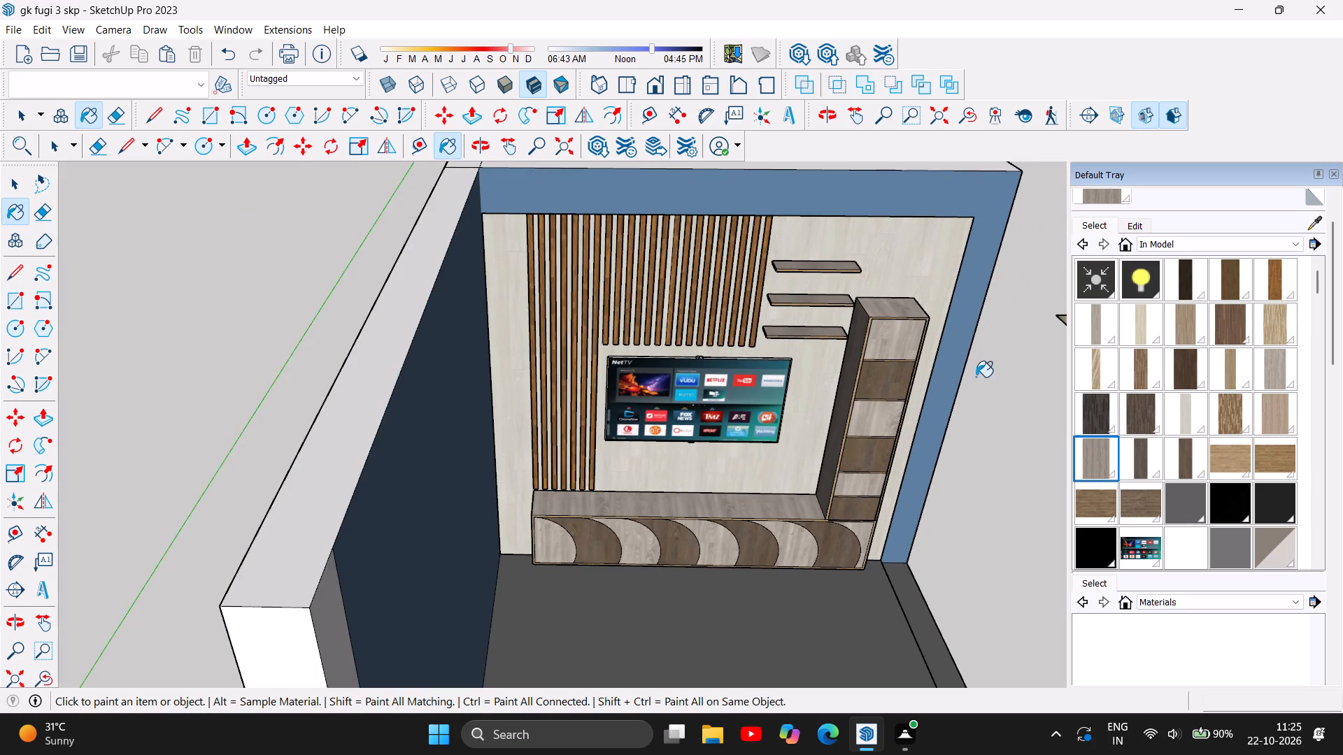
scroll(978, 377, "up", 3)
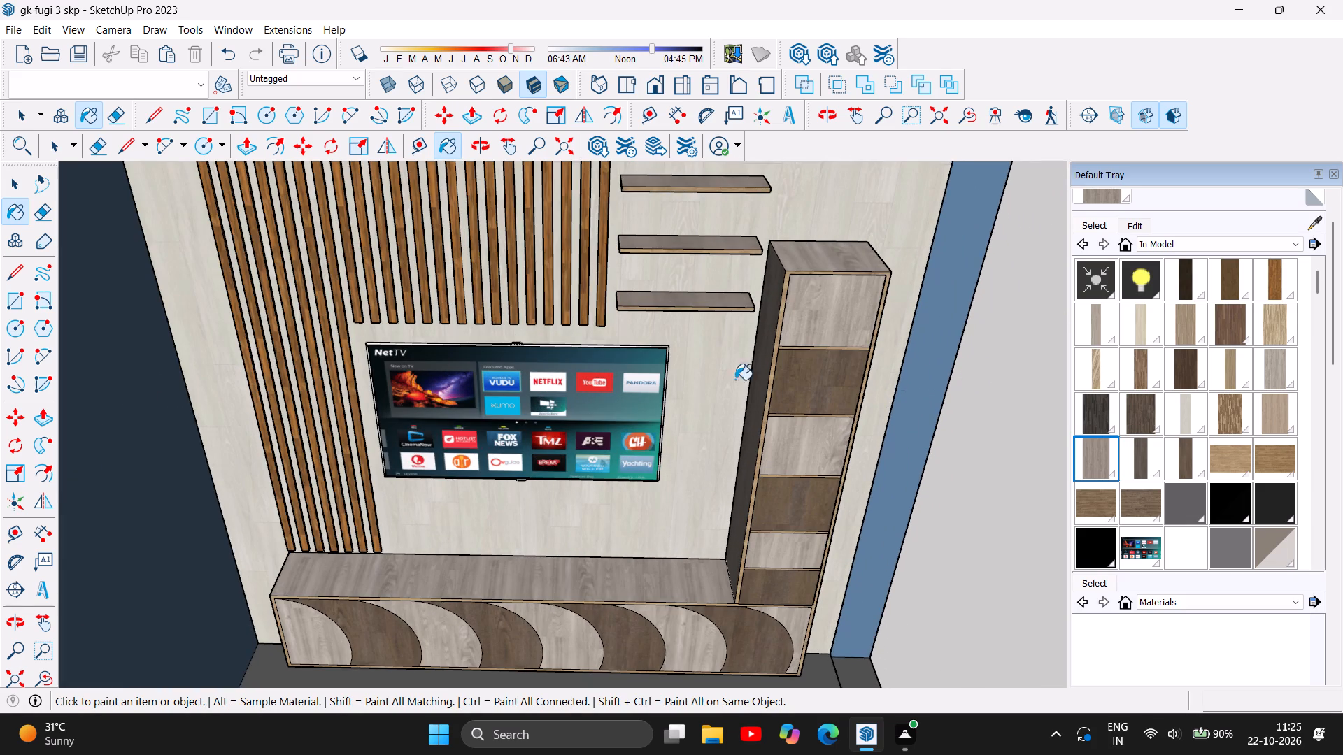
Examine the TV wall from the side, from below and from the front, checking the finishes on the cabinet fronts.
left_click(479, 140)
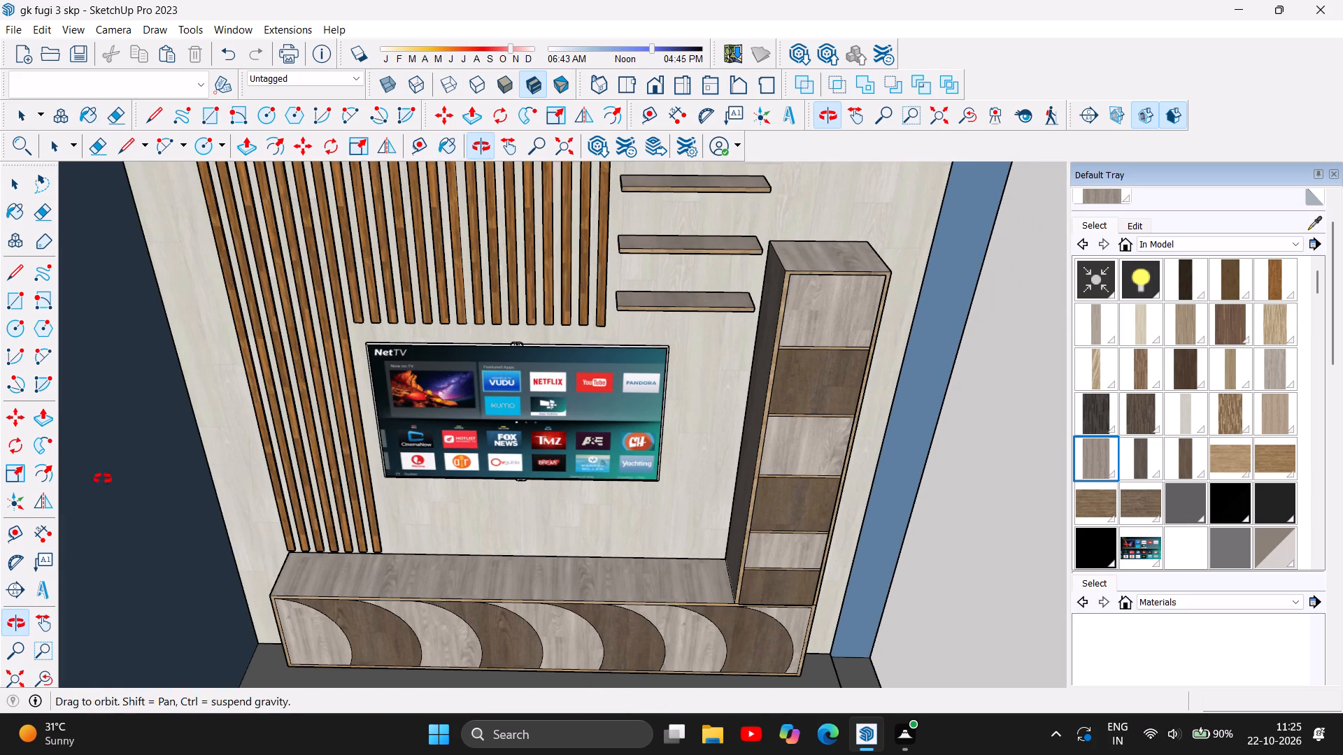
left_click_drag(679, 443, 397, 293)
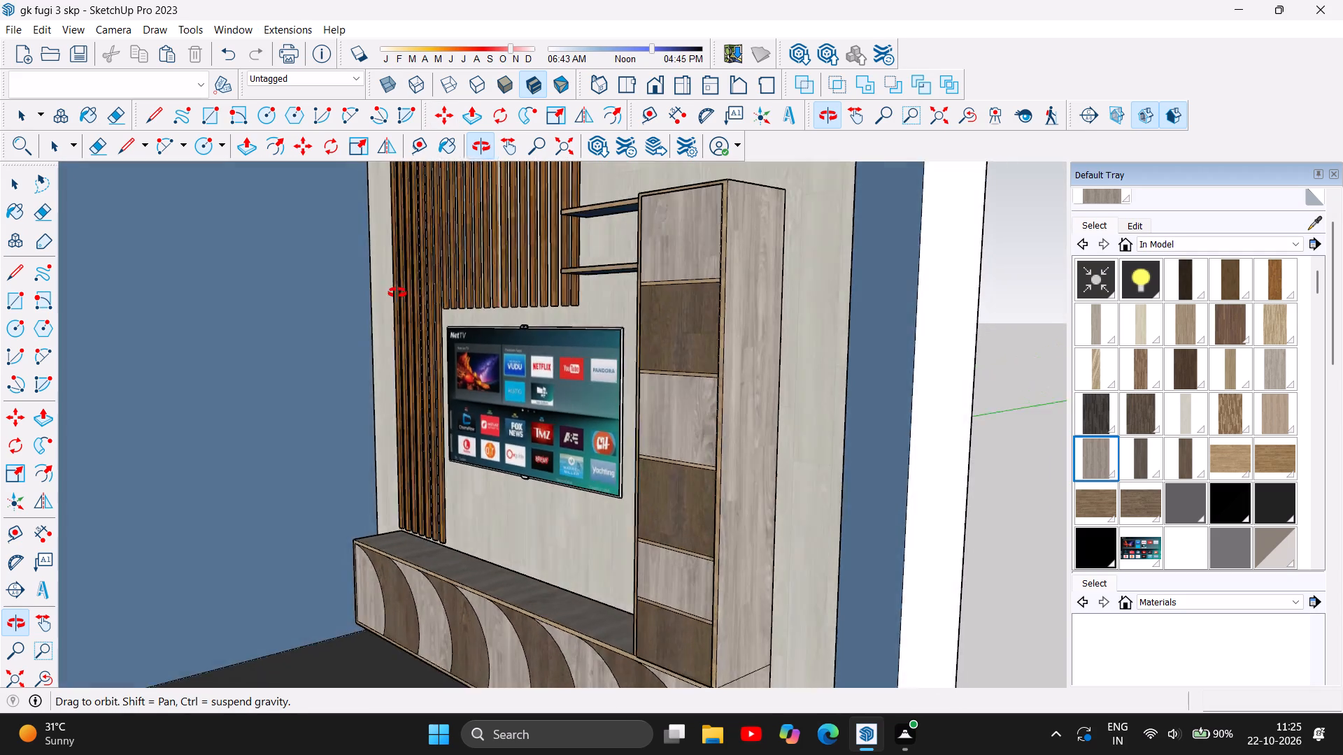
left_click_drag(397, 293, 415, 135)
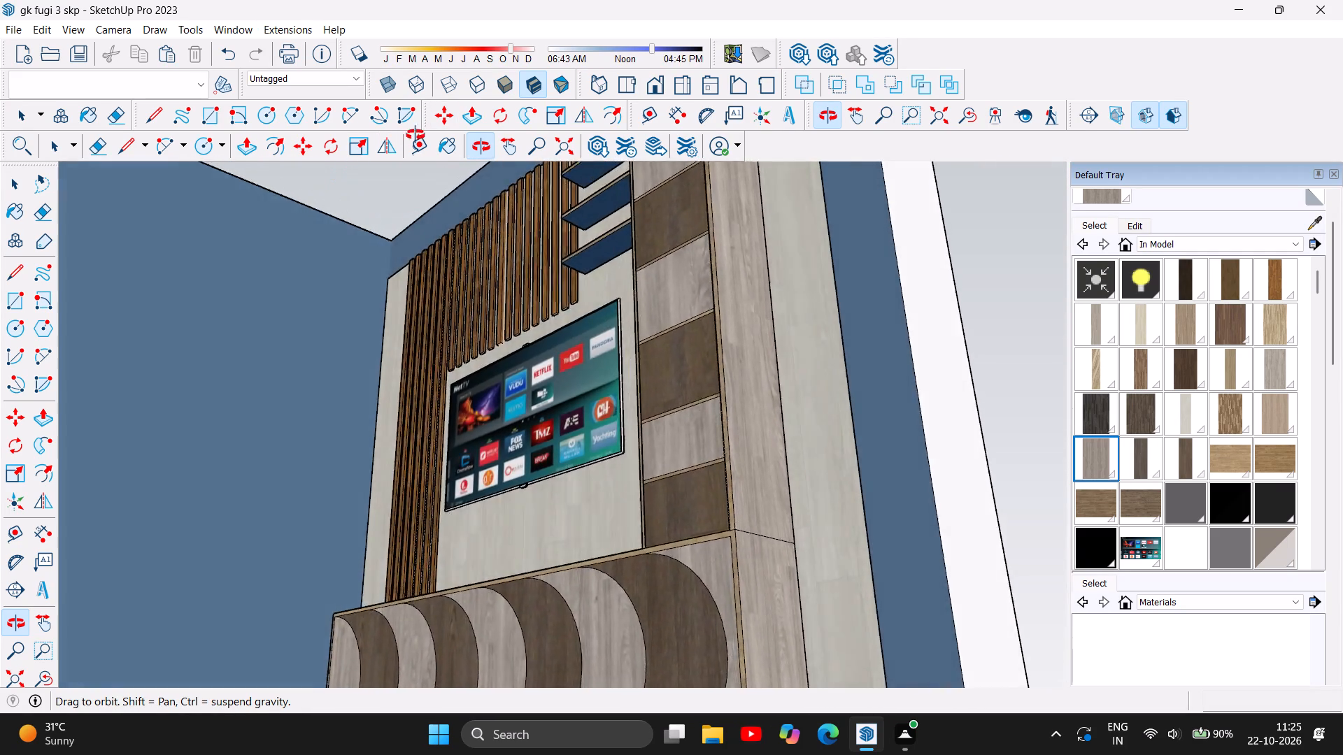
left_click_drag(415, 135, 704, 227)
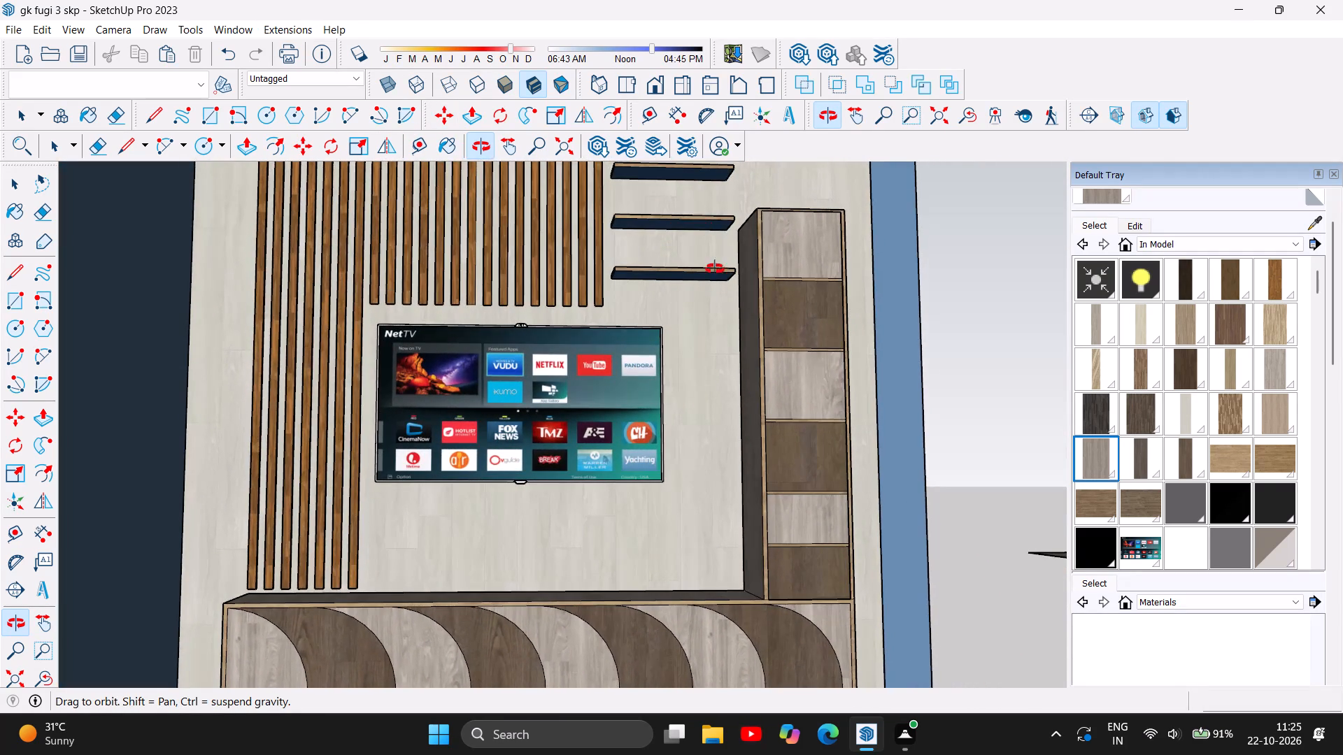
scroll(702, 549, "down", 9)
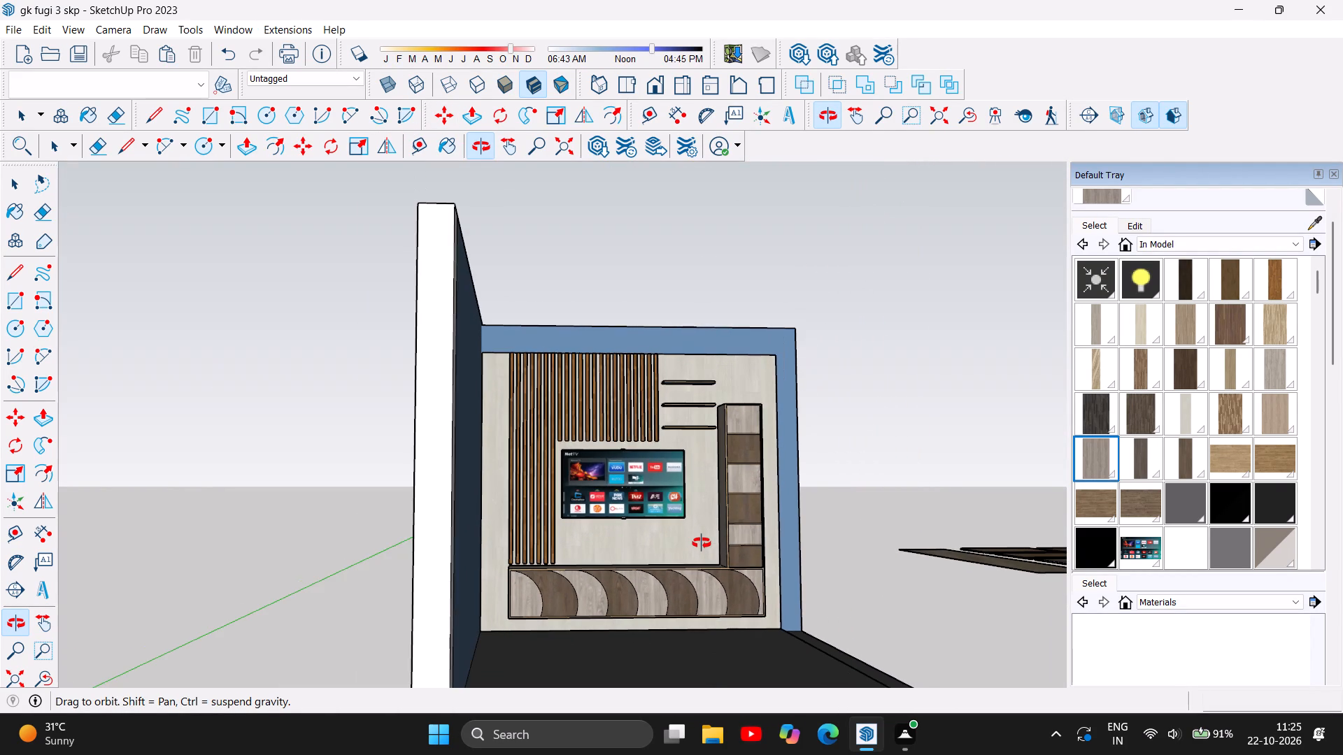
scroll(721, 633, "up", 10)
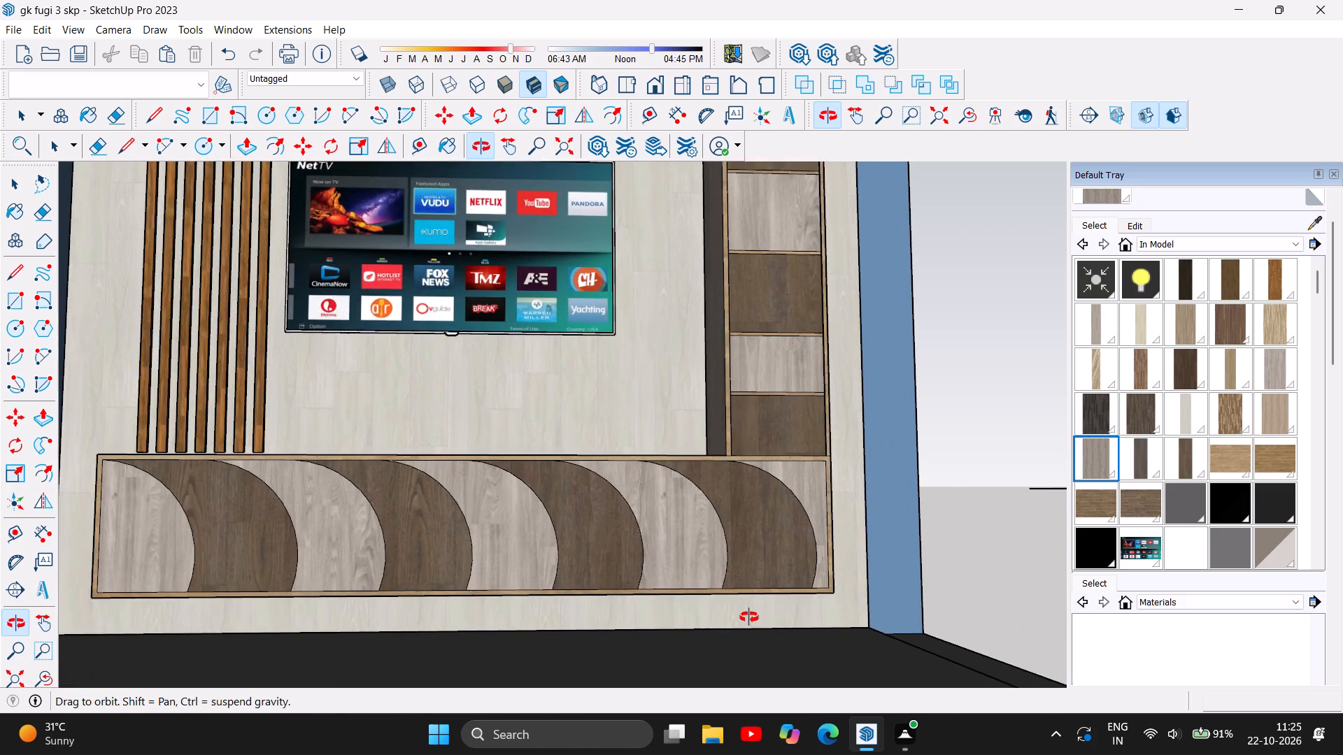
Paint the low cabinet's light grey crescents and the corner piece beside the blue wall with the medium brown horizontal-grain wood.
scroll(749, 617, "up", 2)
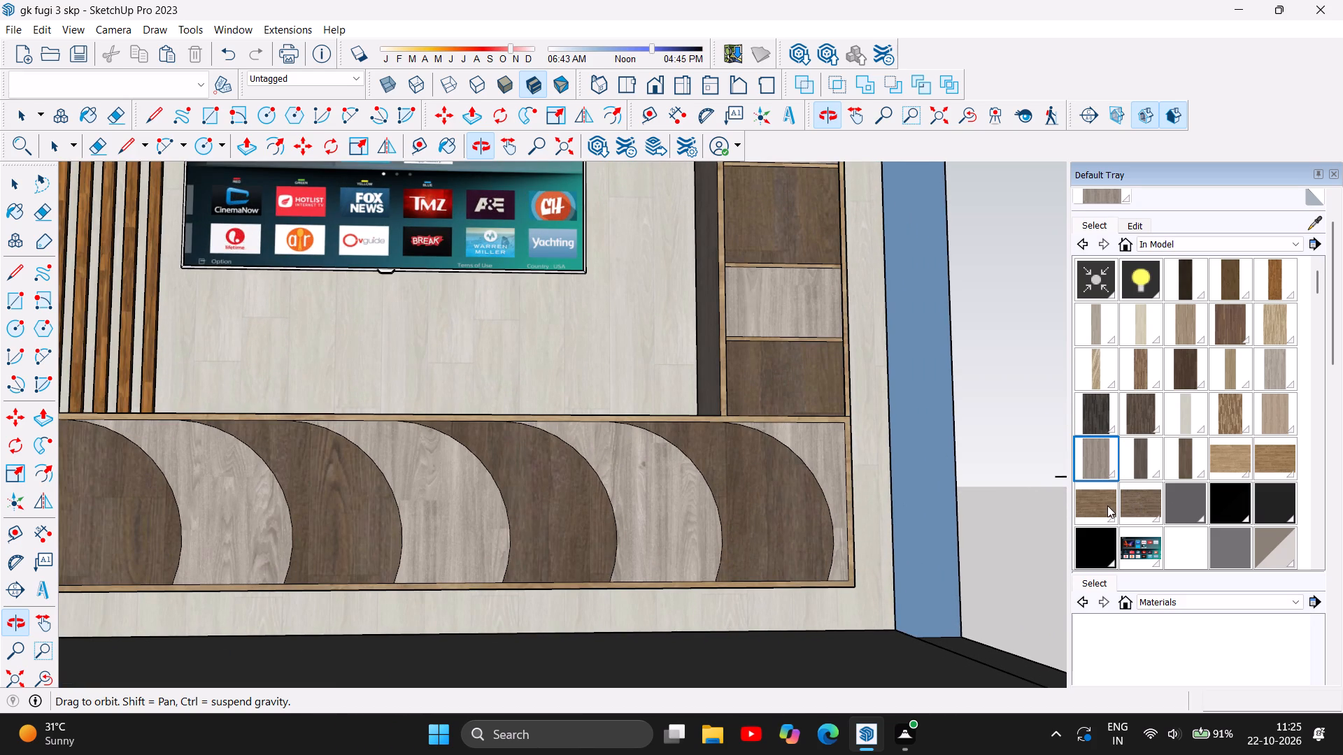
left_click(1107, 505)
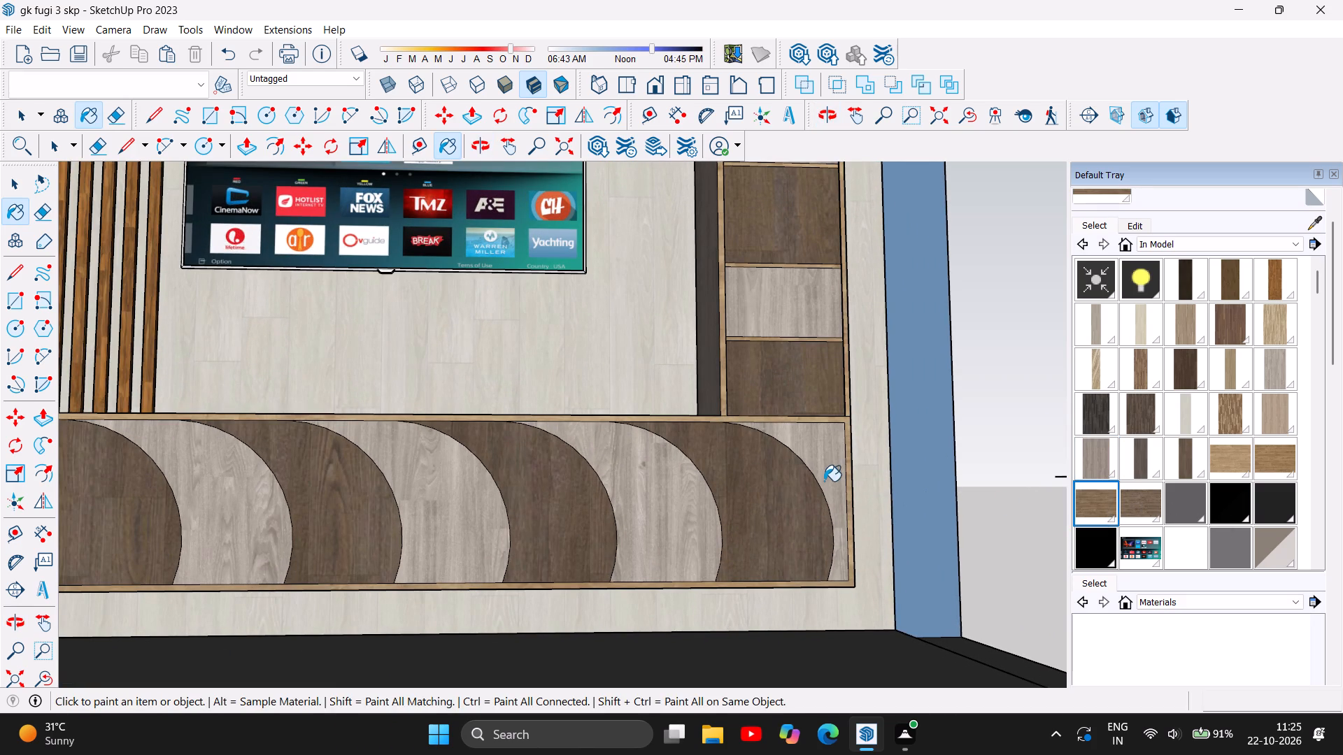
left_click(823, 480)
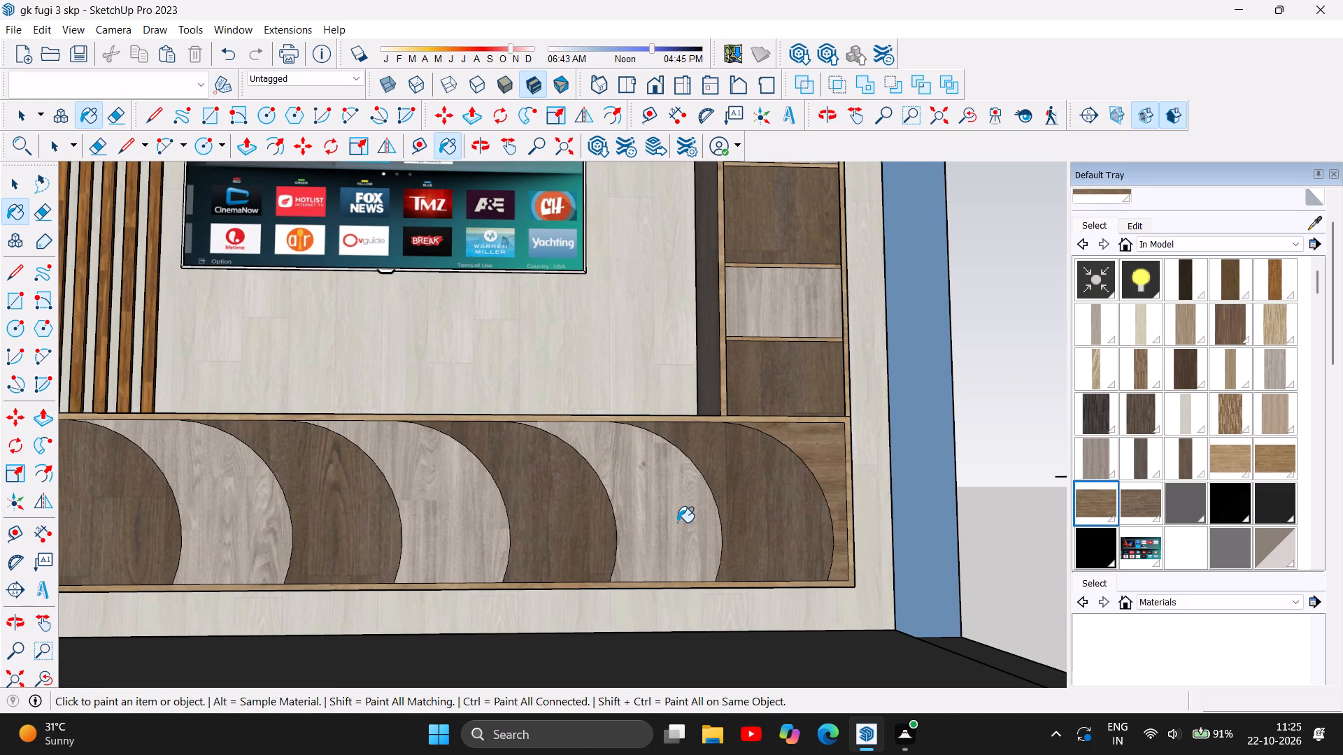
left_click(676, 522)
scroll(776, 518, "down", 4)
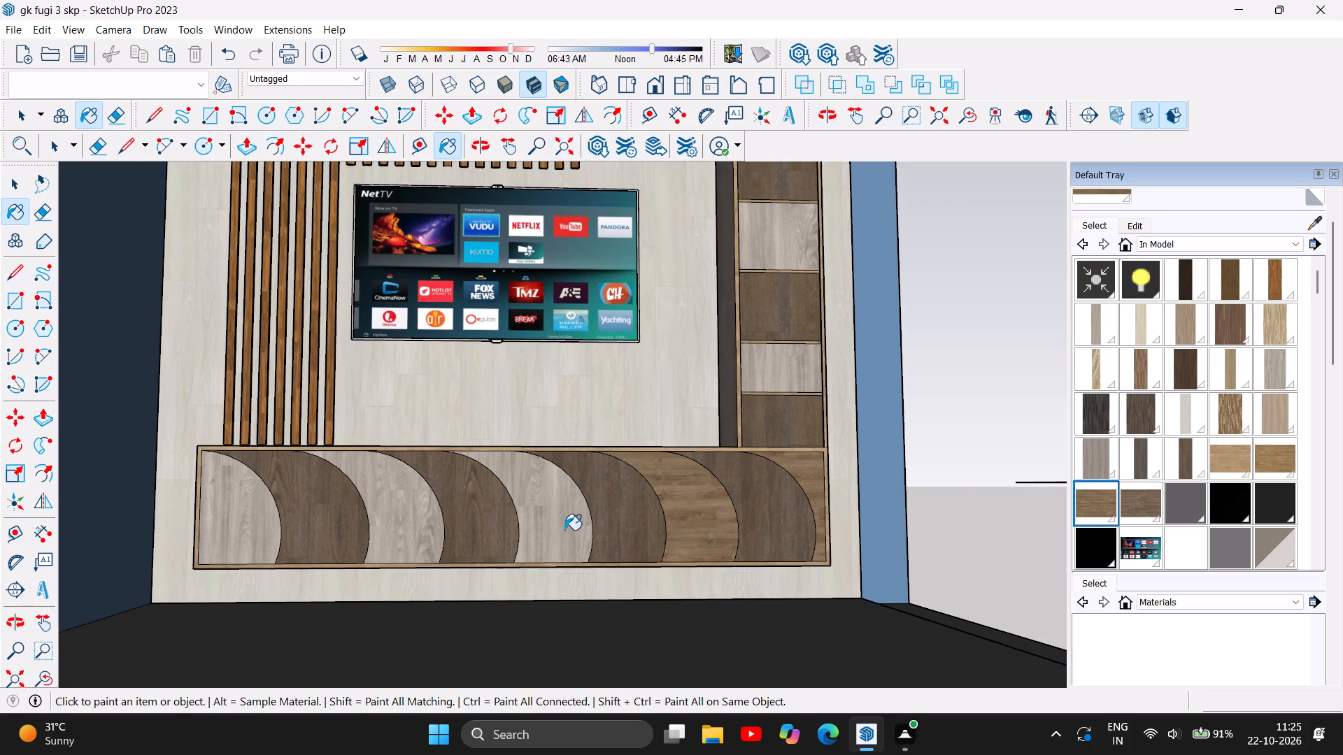
left_click(564, 530)
left_click(418, 524)
left_click(255, 532)
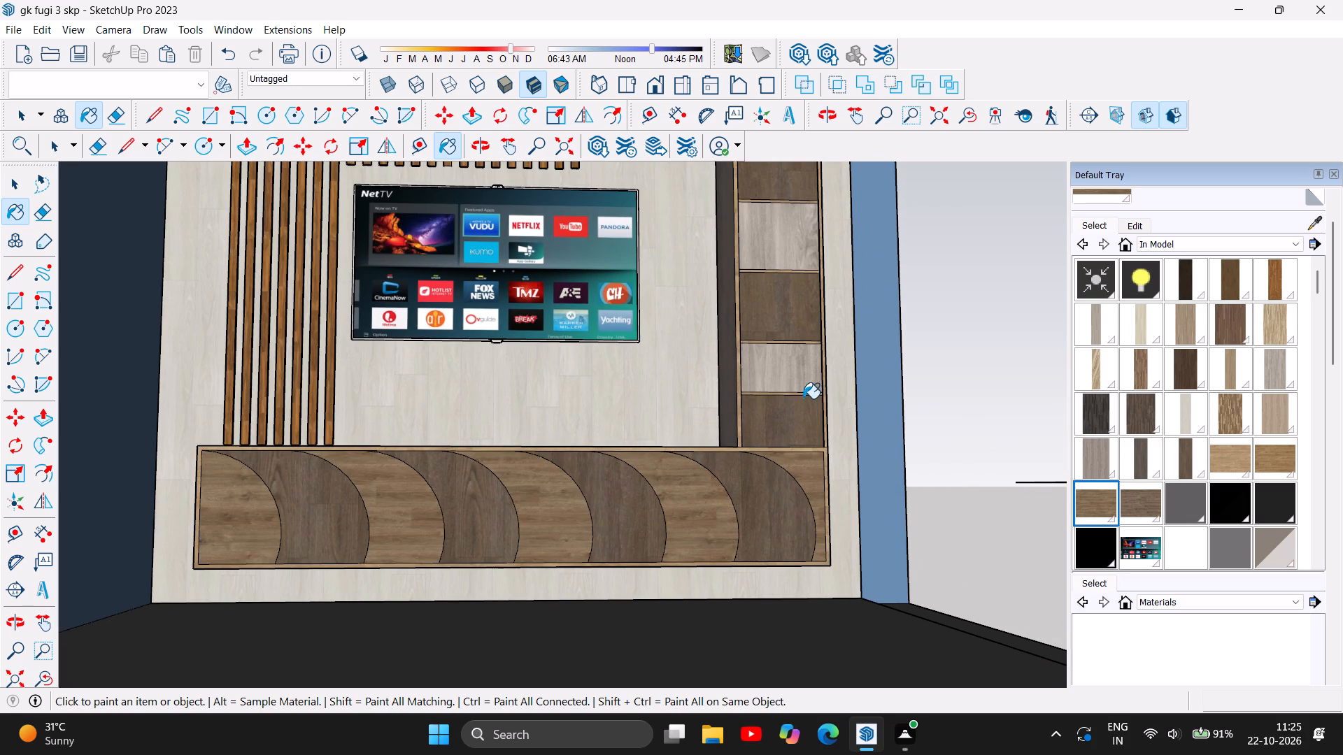
left_click(799, 469)
left_click(811, 469)
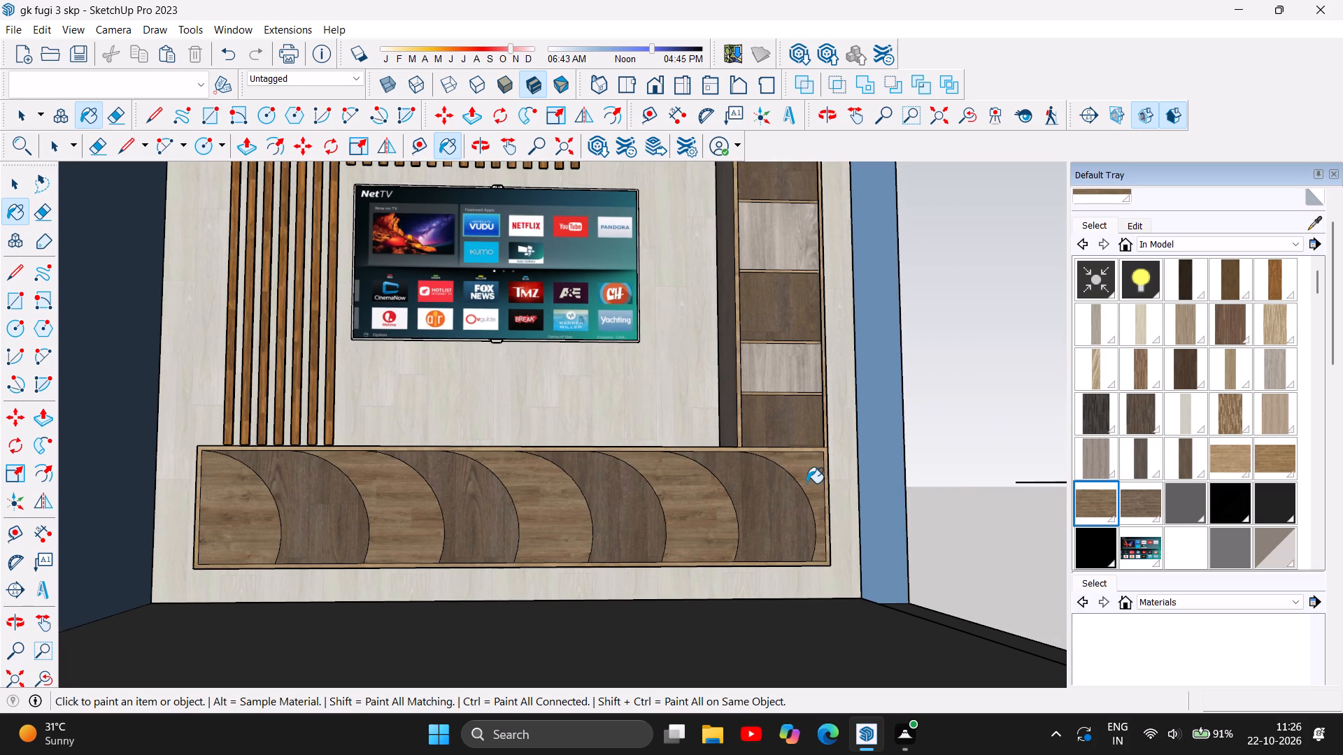
scroll(806, 483, "up", 7)
left_click(811, 470)
left_click(811, 470)
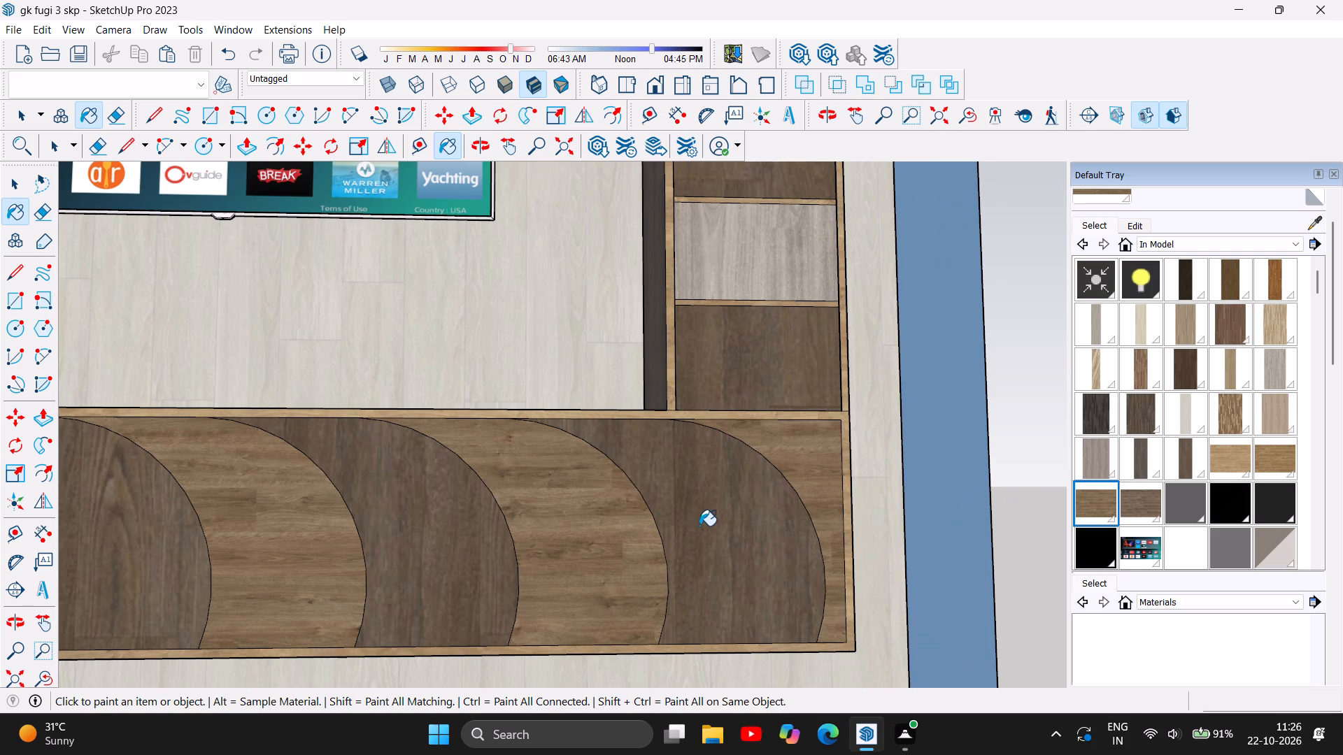
Paint the tall cabinet's three light grey door fronts with the same medium brown horizontal-grain wood.
left_click(775, 280)
scroll(656, 548, "down", 3)
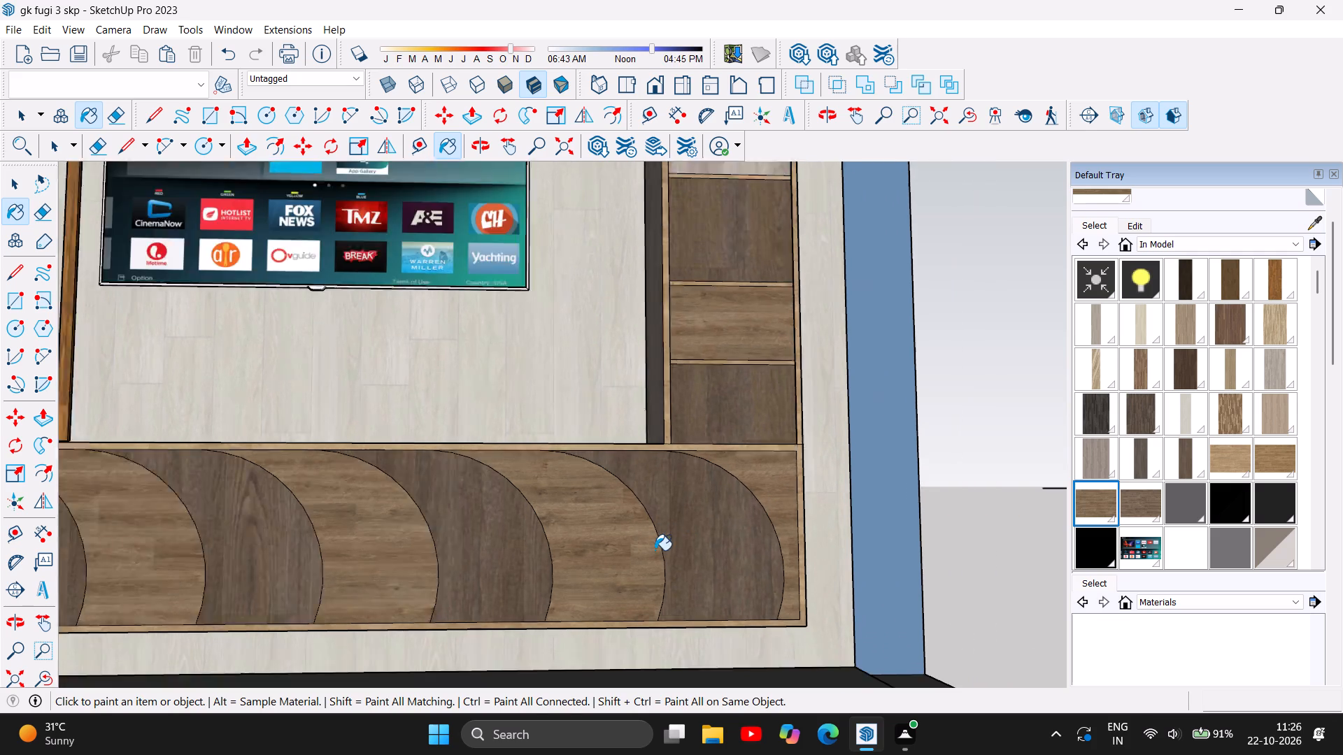
scroll(655, 550, "down", 9)
left_click(678, 362)
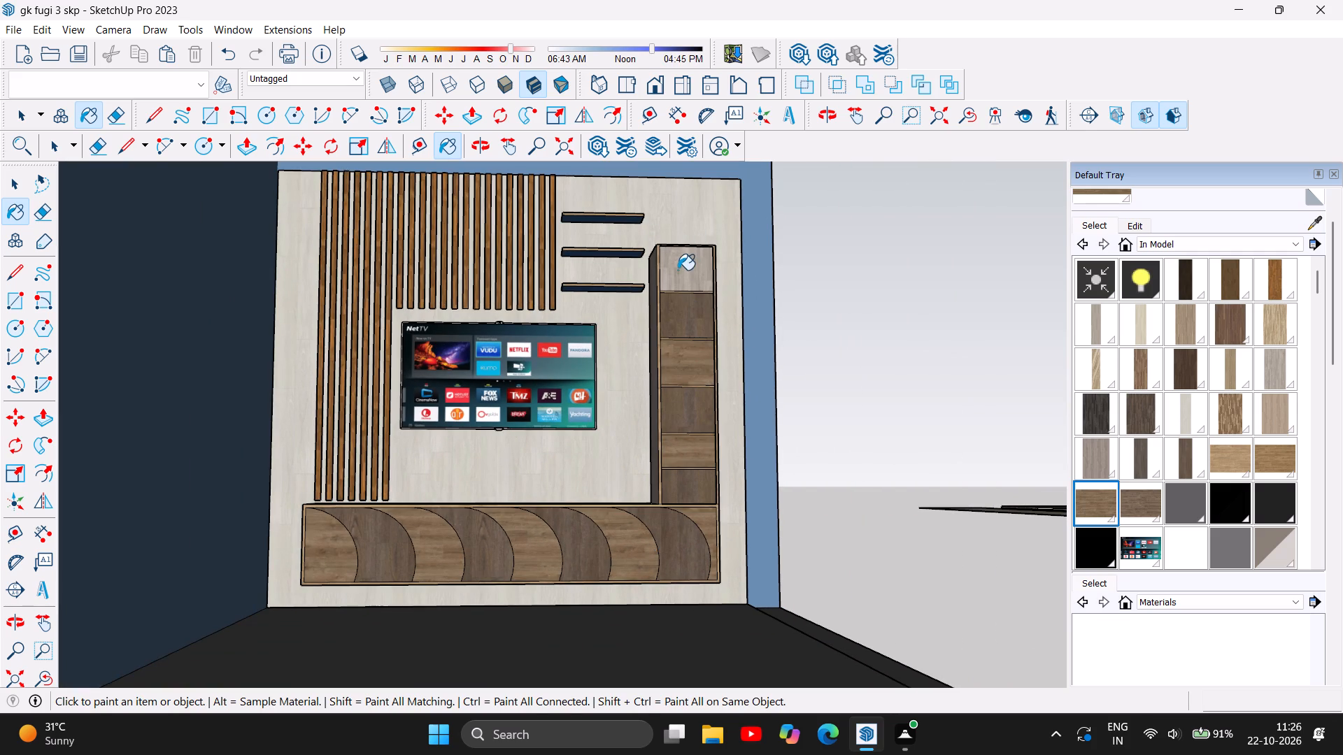
left_click(678, 274)
scroll(790, 460, "down", 2)
scroll(776, 433, "up", 2)
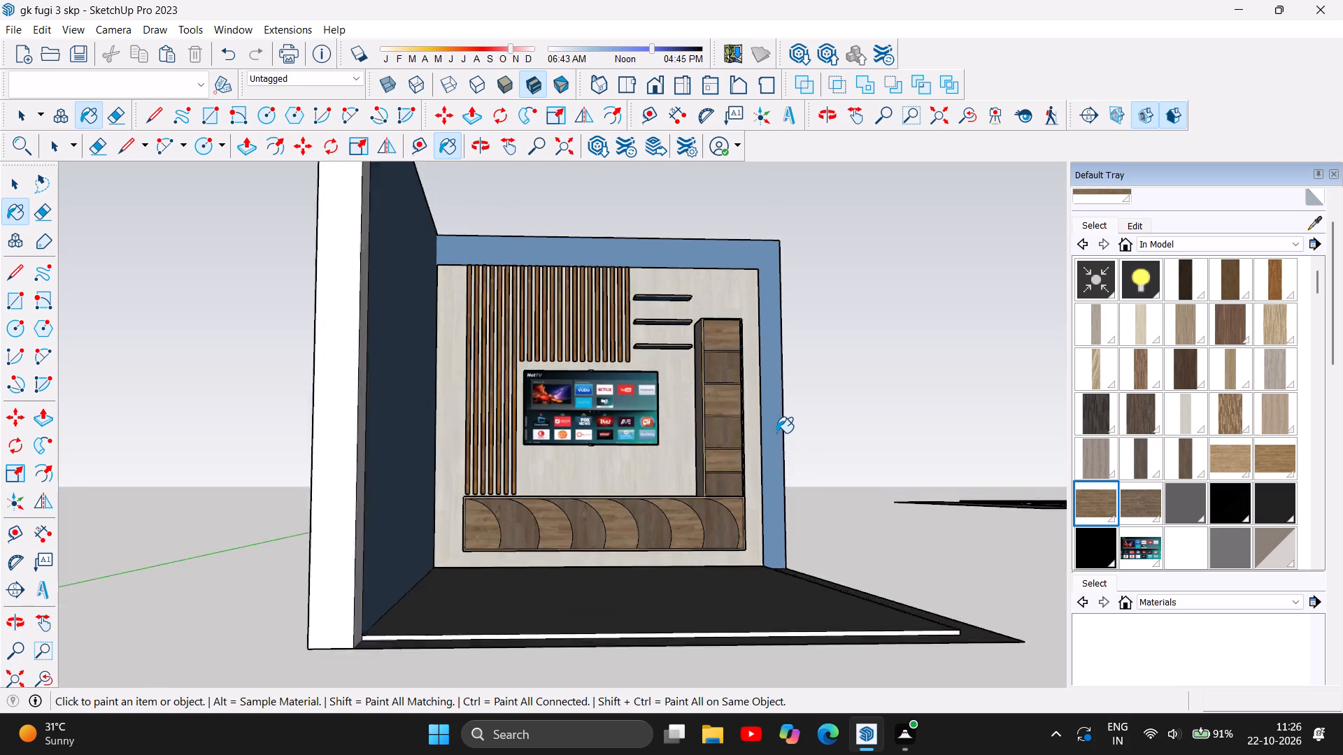
scroll(776, 433, "up", 3)
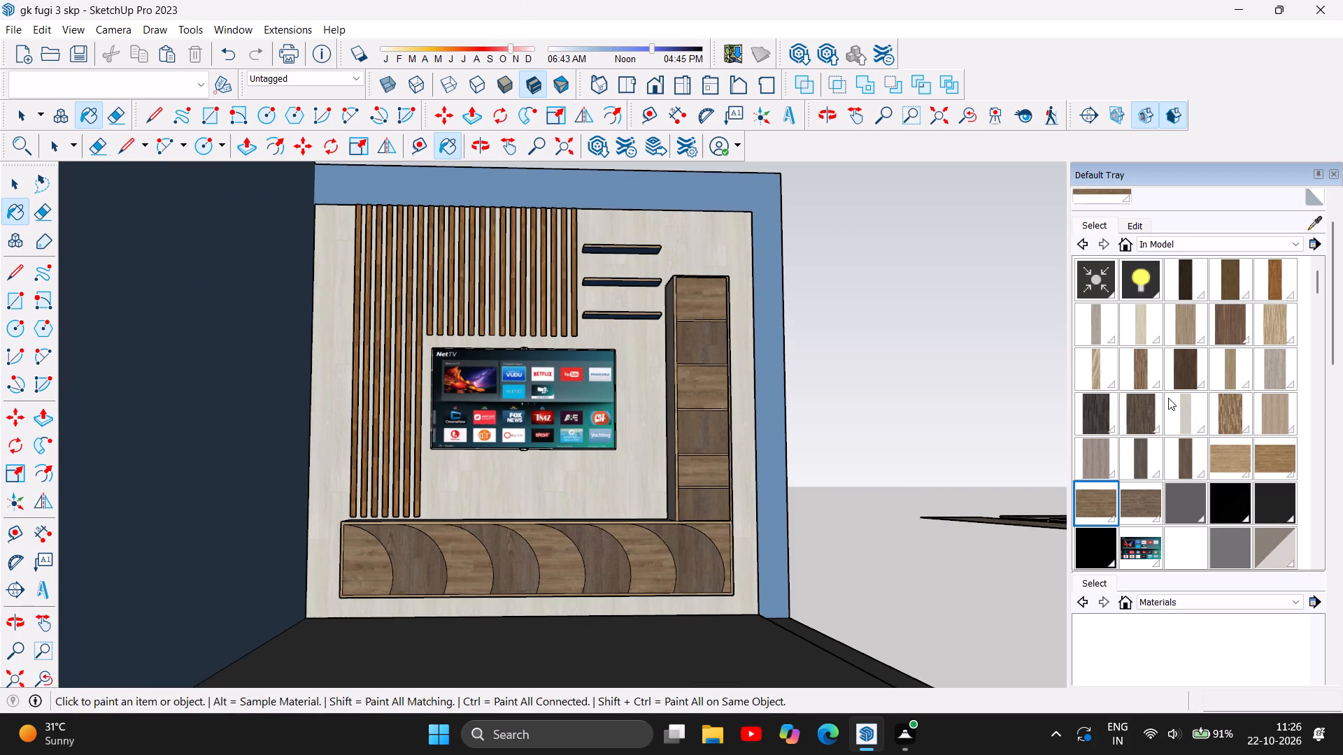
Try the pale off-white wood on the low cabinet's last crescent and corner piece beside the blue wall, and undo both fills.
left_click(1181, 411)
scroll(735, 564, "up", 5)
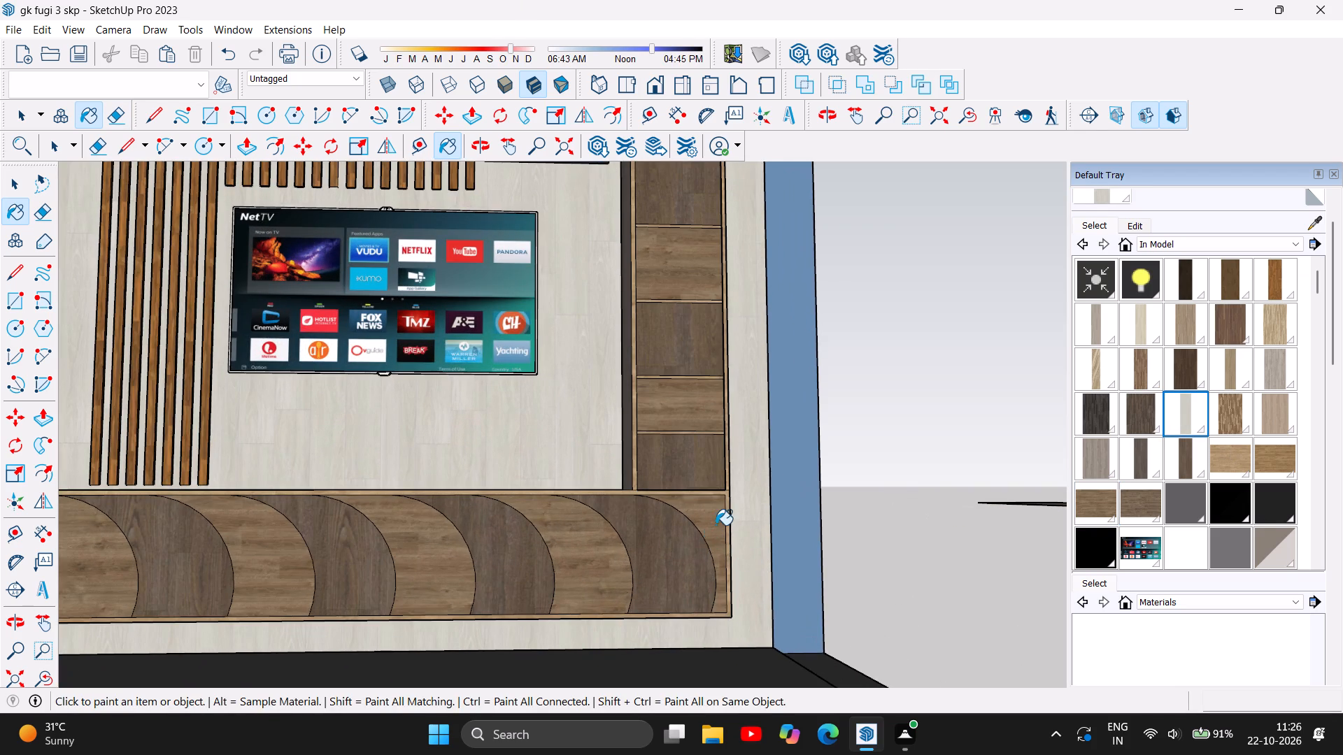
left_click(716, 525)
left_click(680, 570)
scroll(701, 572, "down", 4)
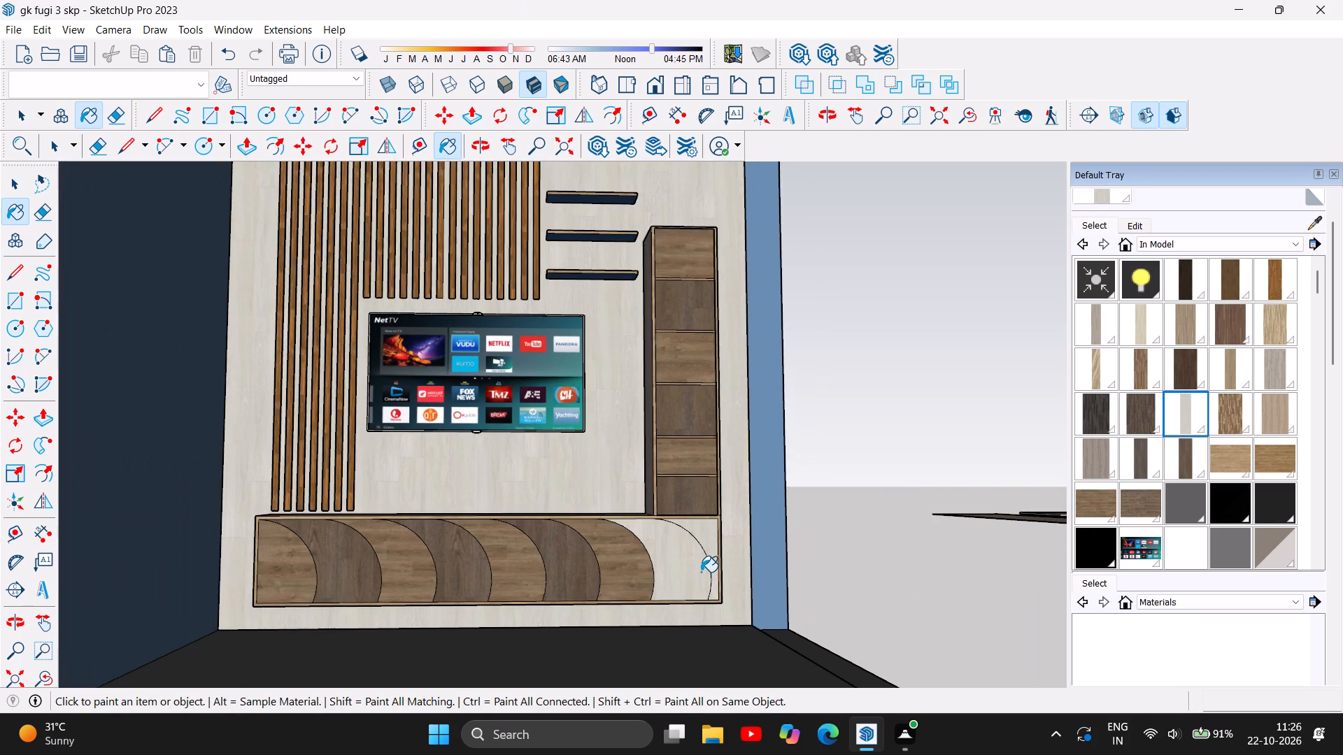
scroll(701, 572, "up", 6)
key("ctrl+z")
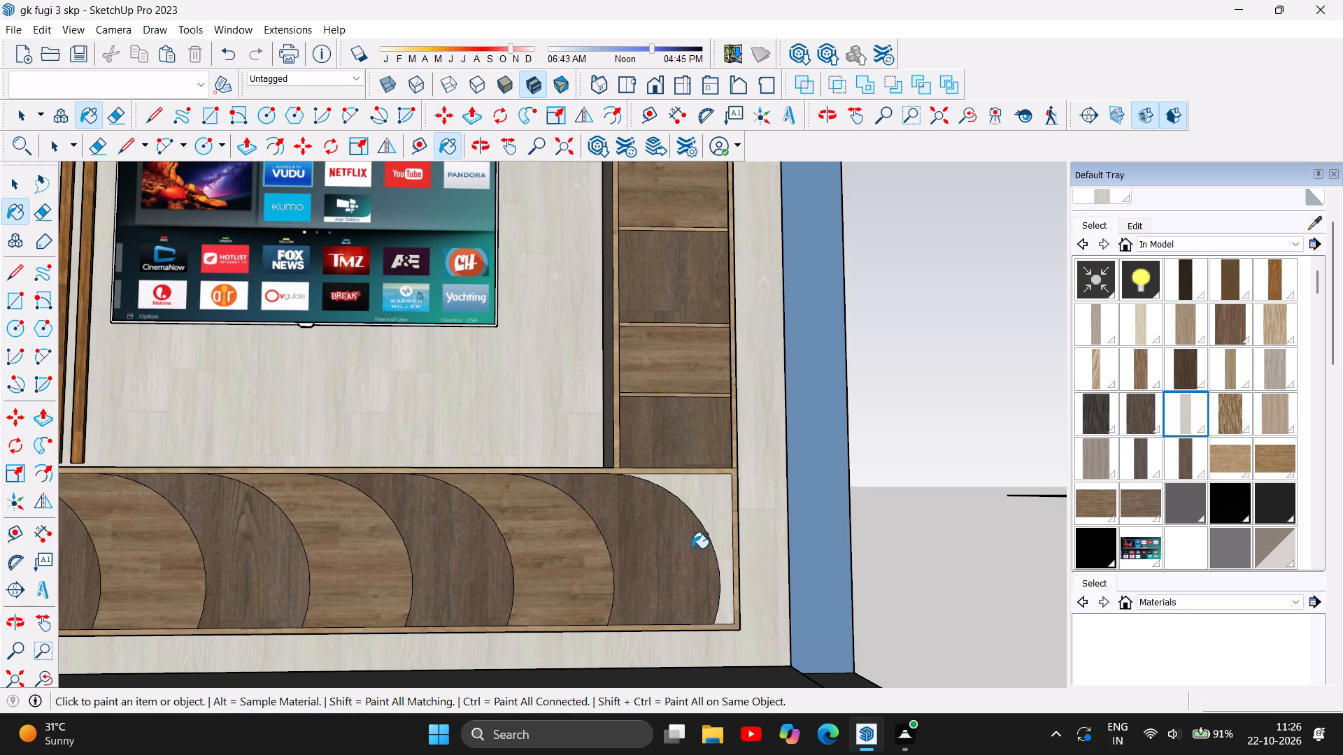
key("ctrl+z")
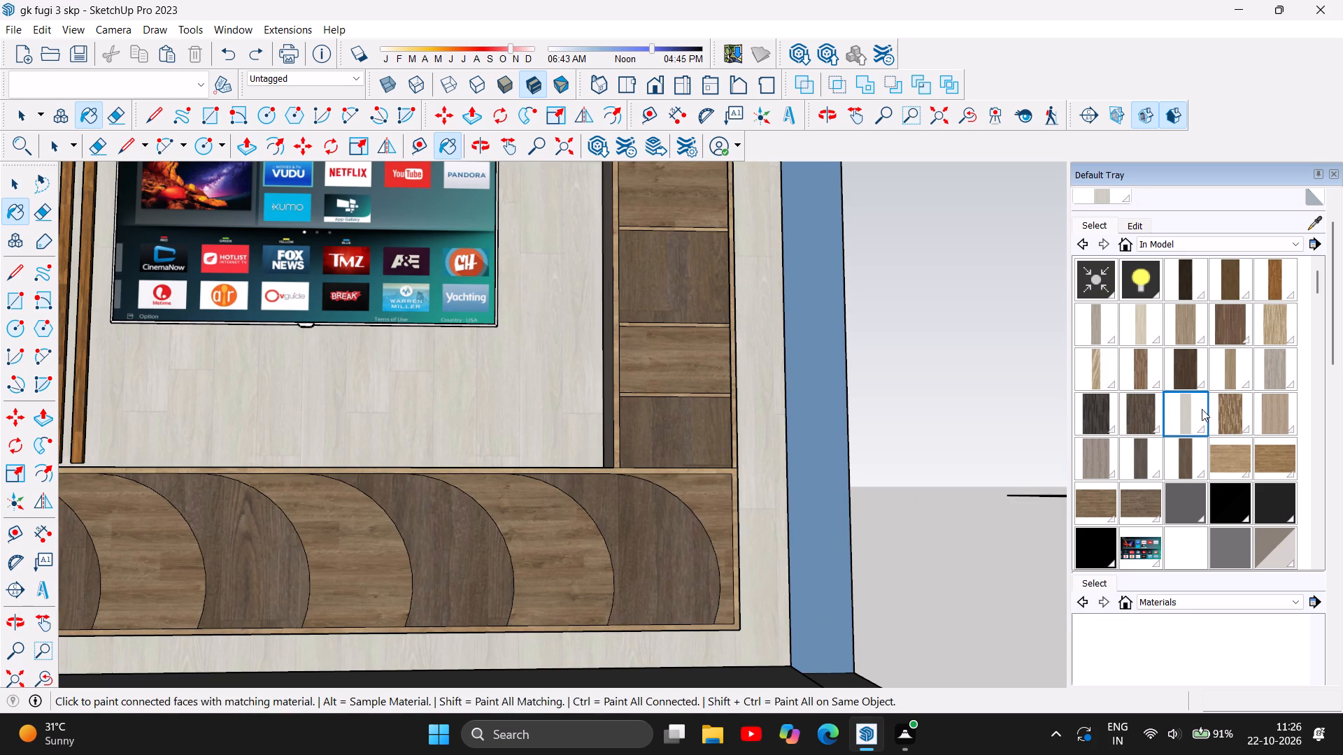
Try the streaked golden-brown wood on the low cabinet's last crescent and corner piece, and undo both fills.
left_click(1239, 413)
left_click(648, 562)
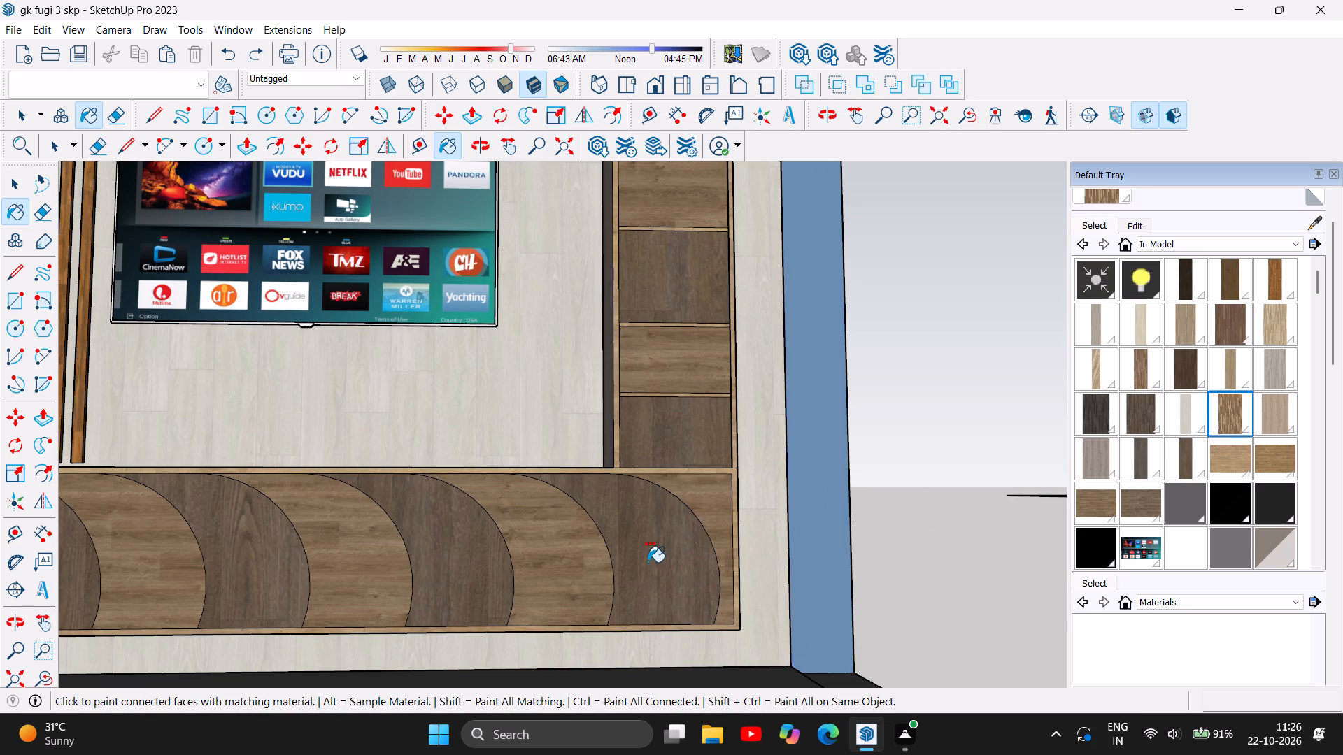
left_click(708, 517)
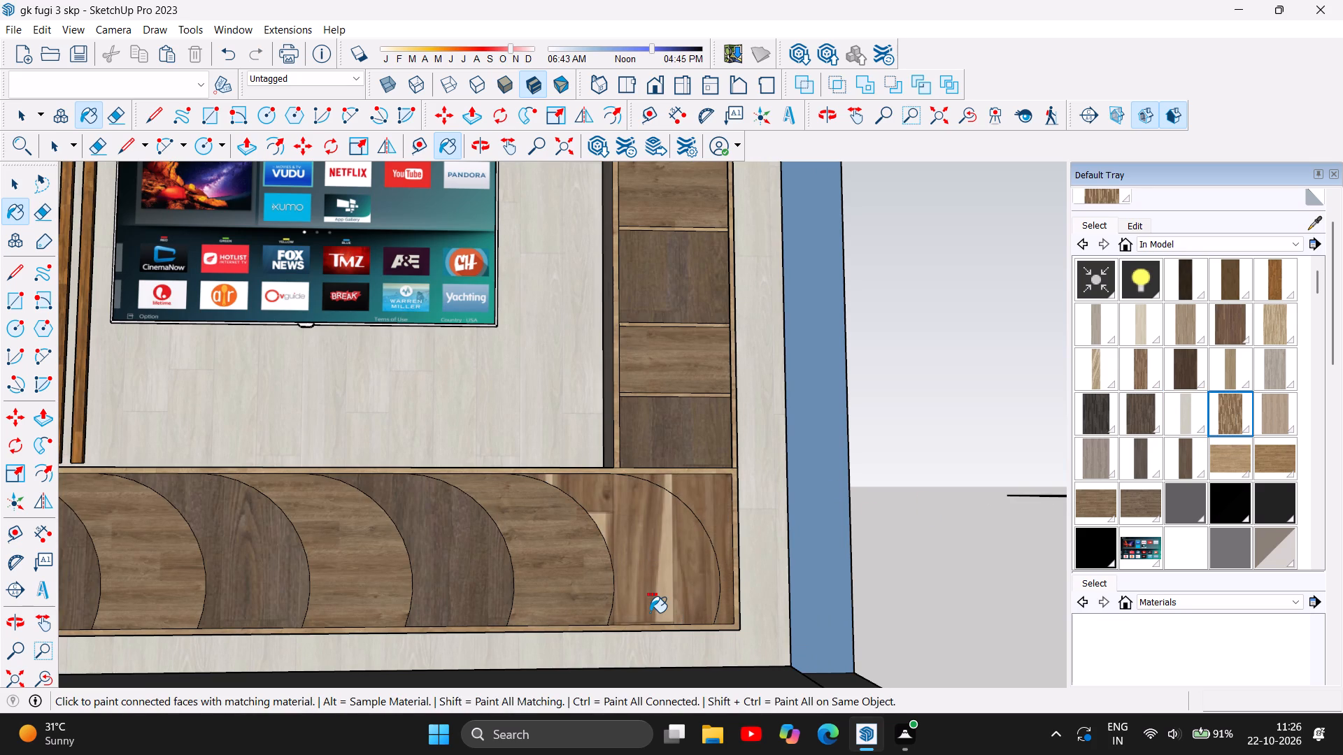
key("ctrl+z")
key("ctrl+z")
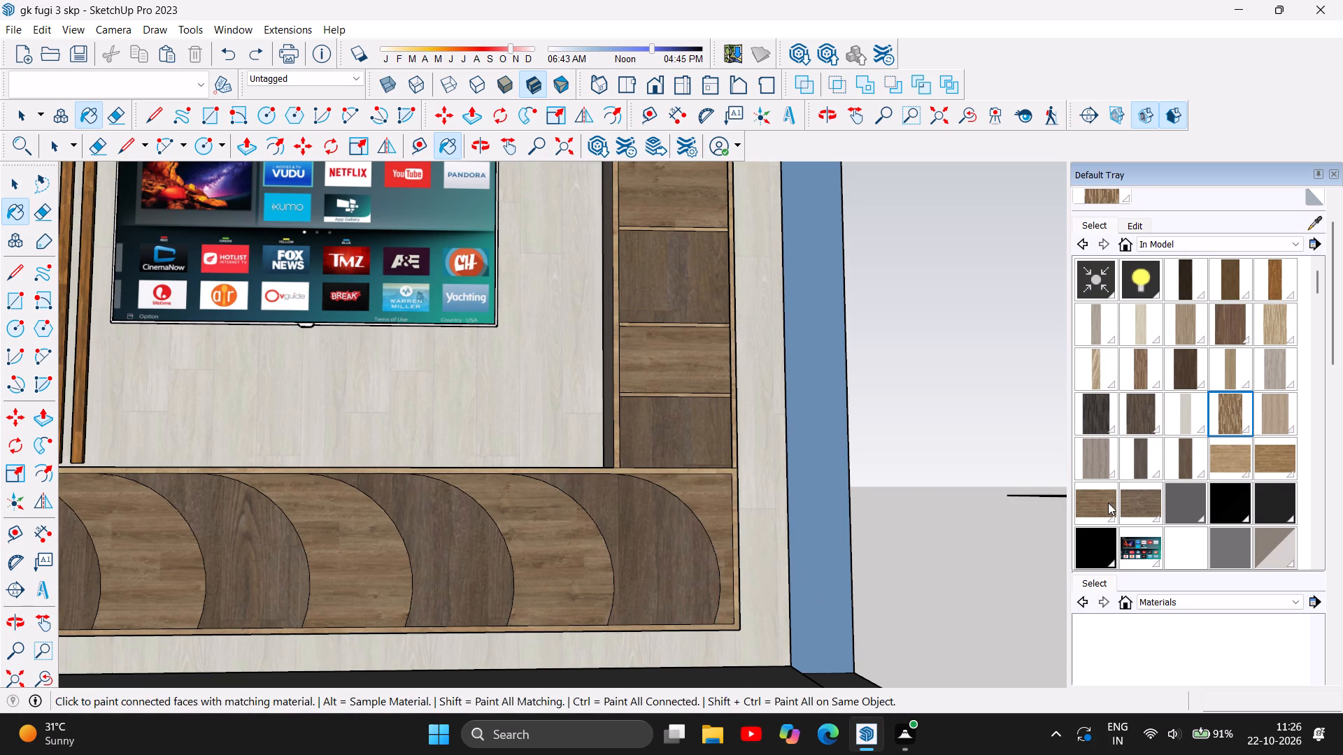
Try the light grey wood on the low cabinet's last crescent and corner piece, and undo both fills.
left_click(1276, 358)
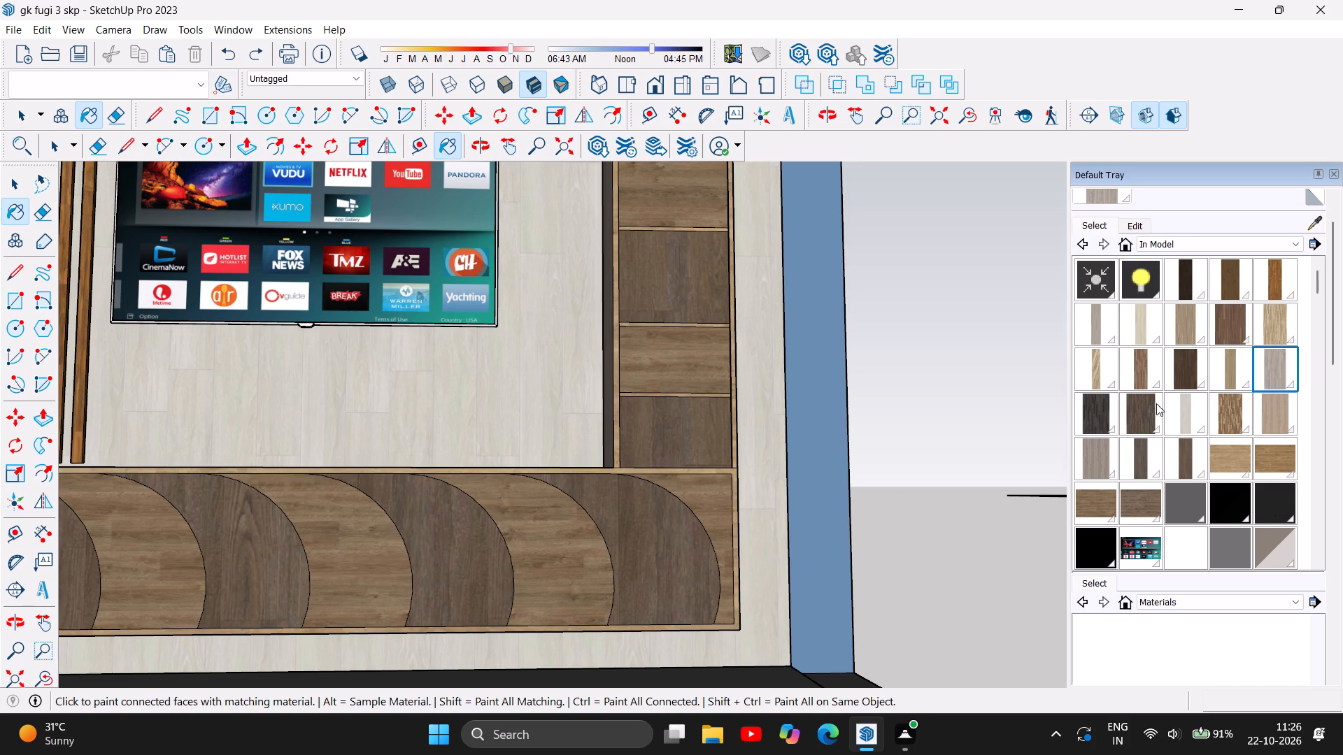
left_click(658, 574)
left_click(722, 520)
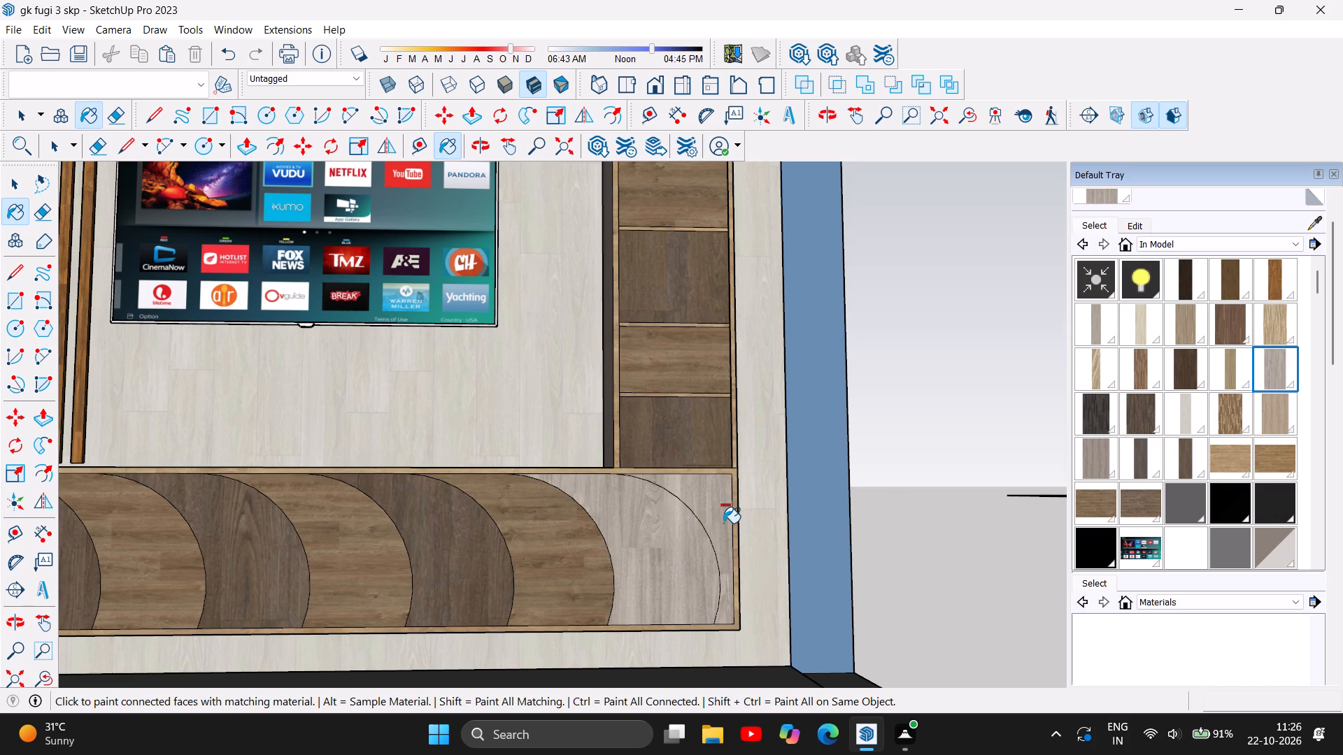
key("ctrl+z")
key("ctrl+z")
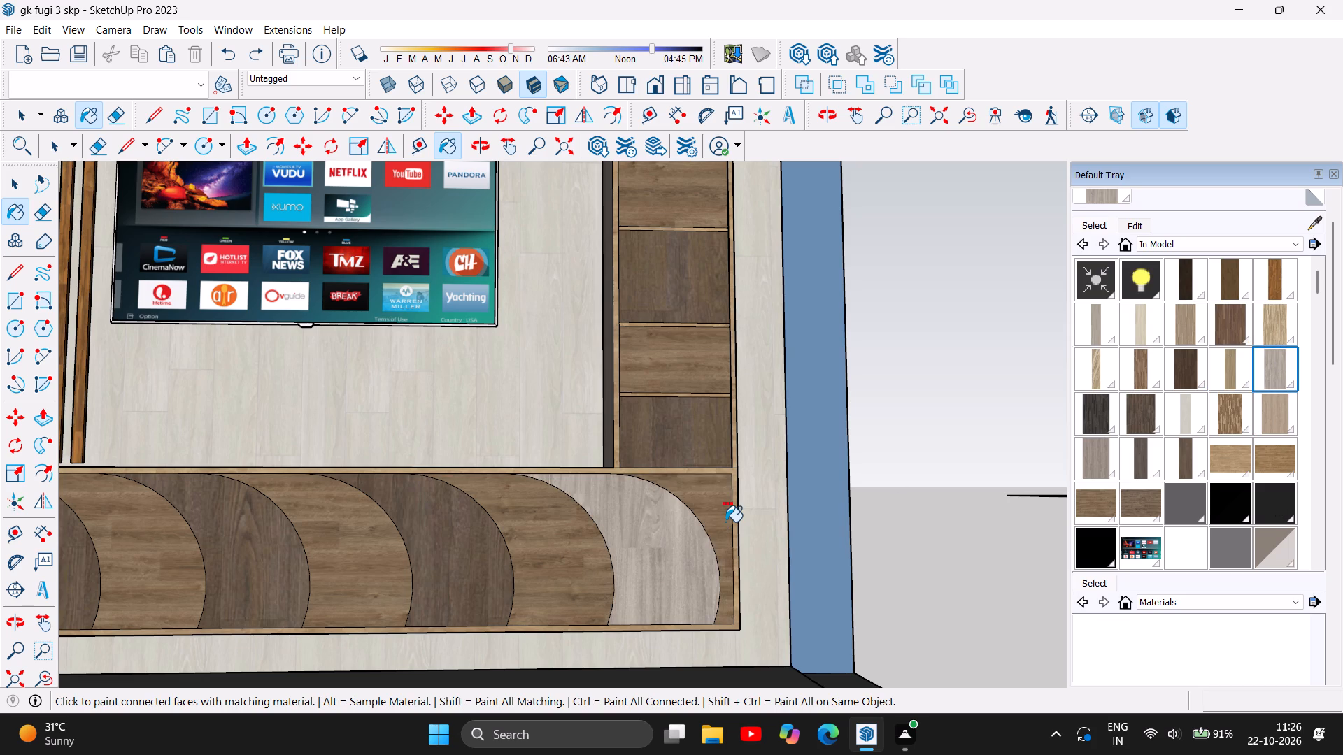
Paint the low cabinet's four darker crescents and the corner piece beside the blue wall with the charcoal wood.
left_click(1097, 418)
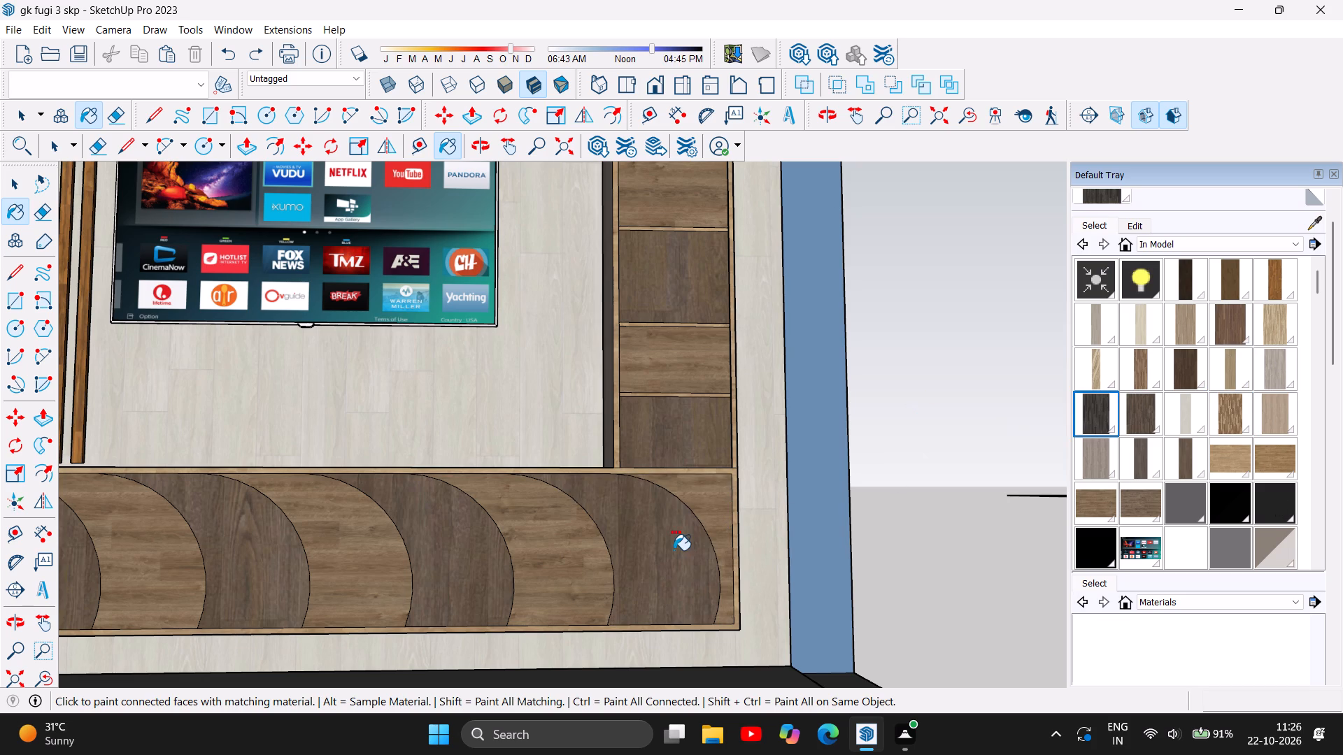
left_click(672, 550)
left_click(707, 522)
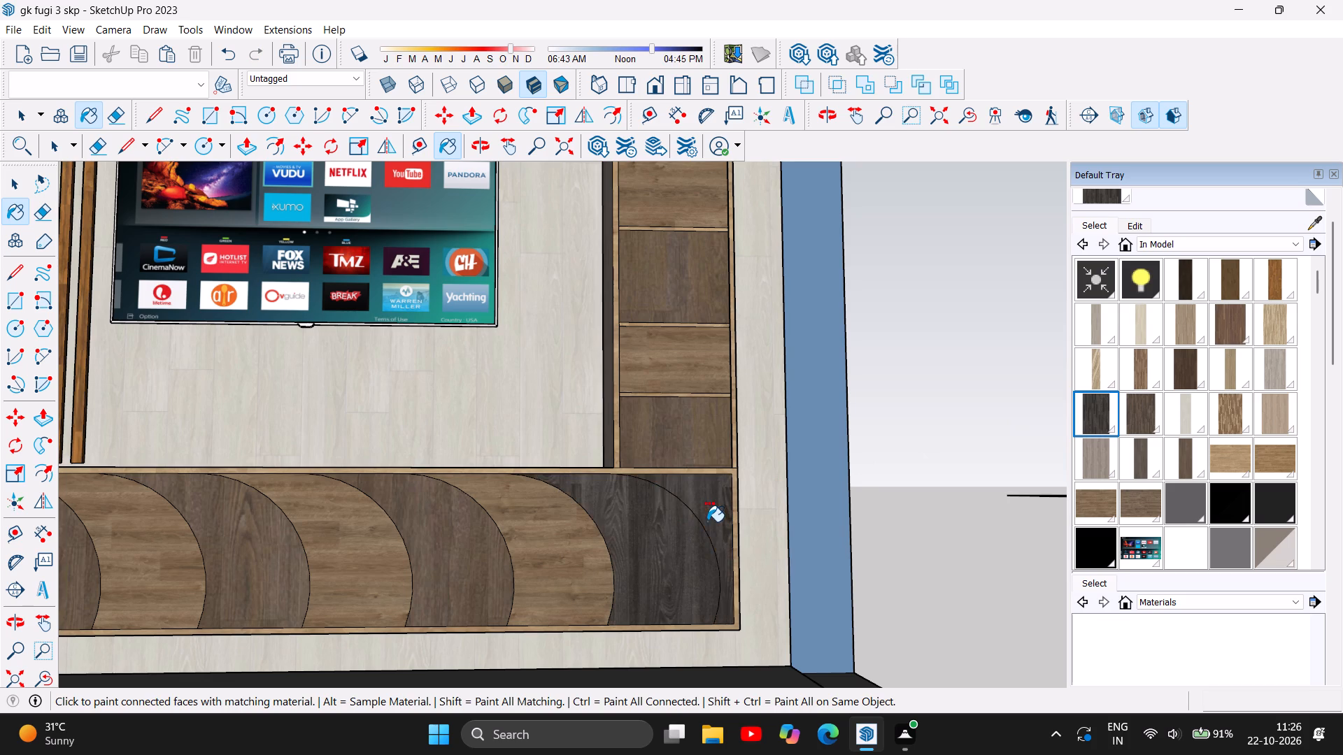
scroll(719, 631, "down", 5)
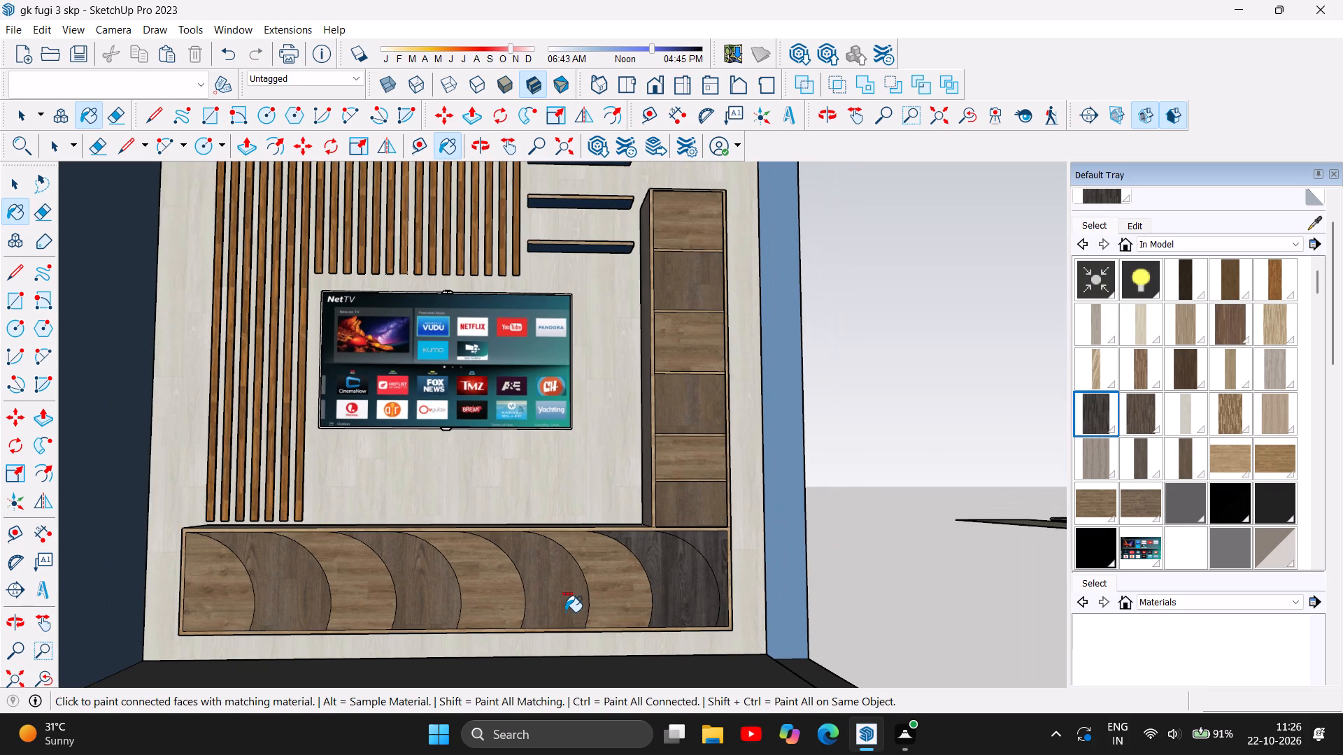
left_click(565, 612)
left_click(413, 609)
left_click(265, 617)
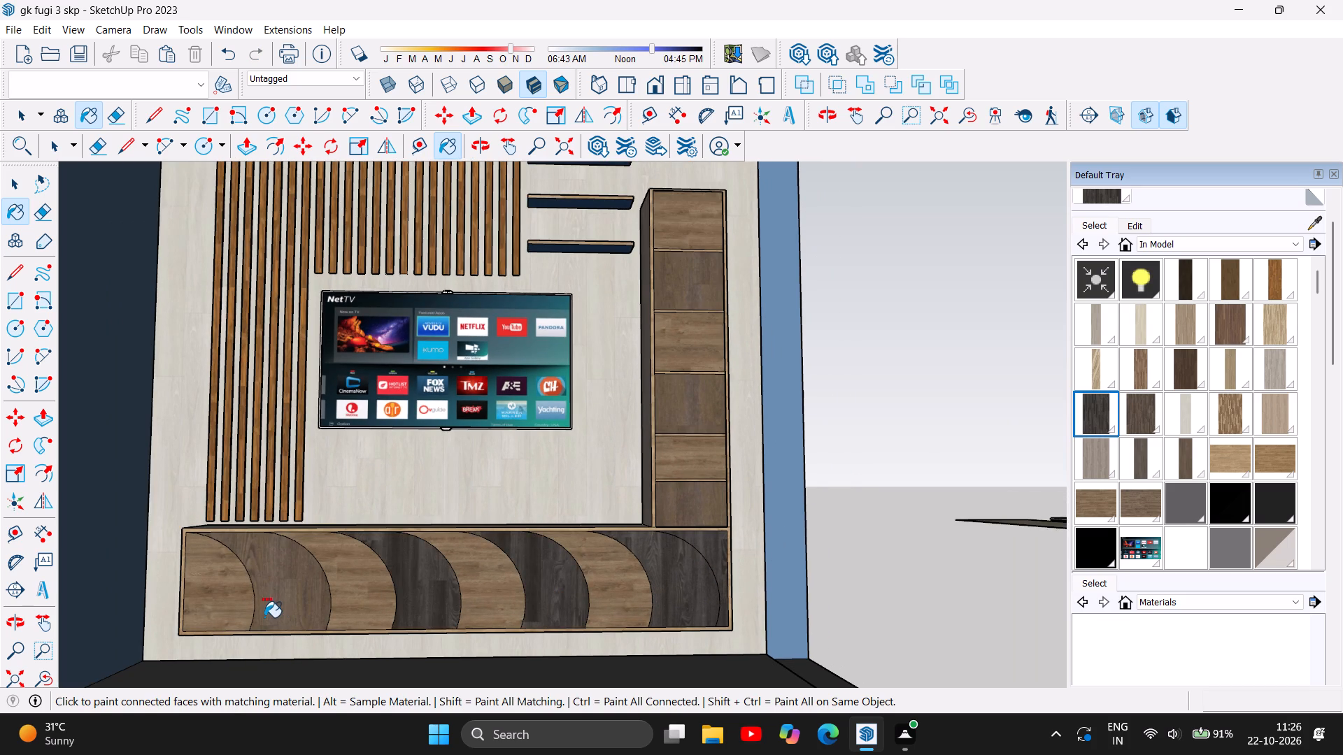
Paint the tall cabinet's lowest door front with the charcoal wood.
scroll(730, 684, "down", 4)
scroll(733, 520, "up", 5)
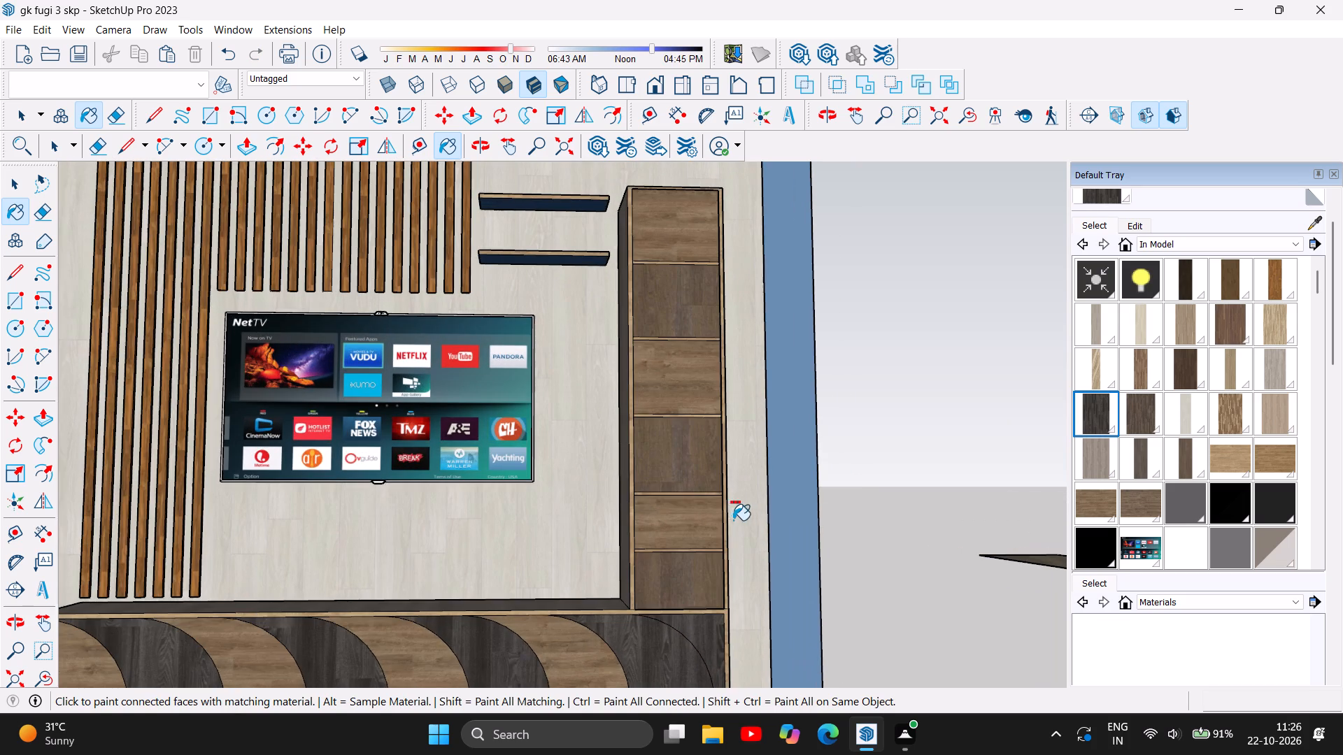
left_click(699, 604)
scroll(709, 485, "down", 4)
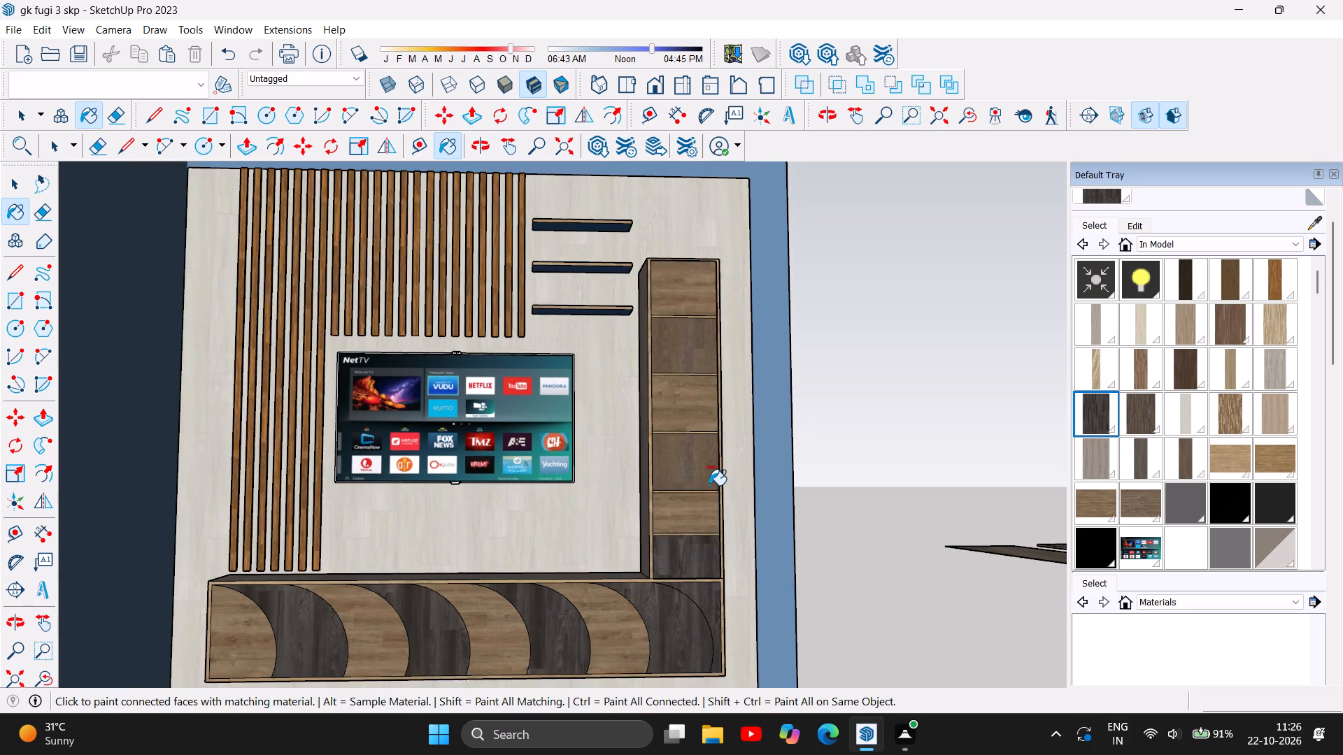
Paint the thin tan frame around the low and tall cabinets' fronts with the charcoal wood.
scroll(699, 623, "up", 13)
left_click(759, 497)
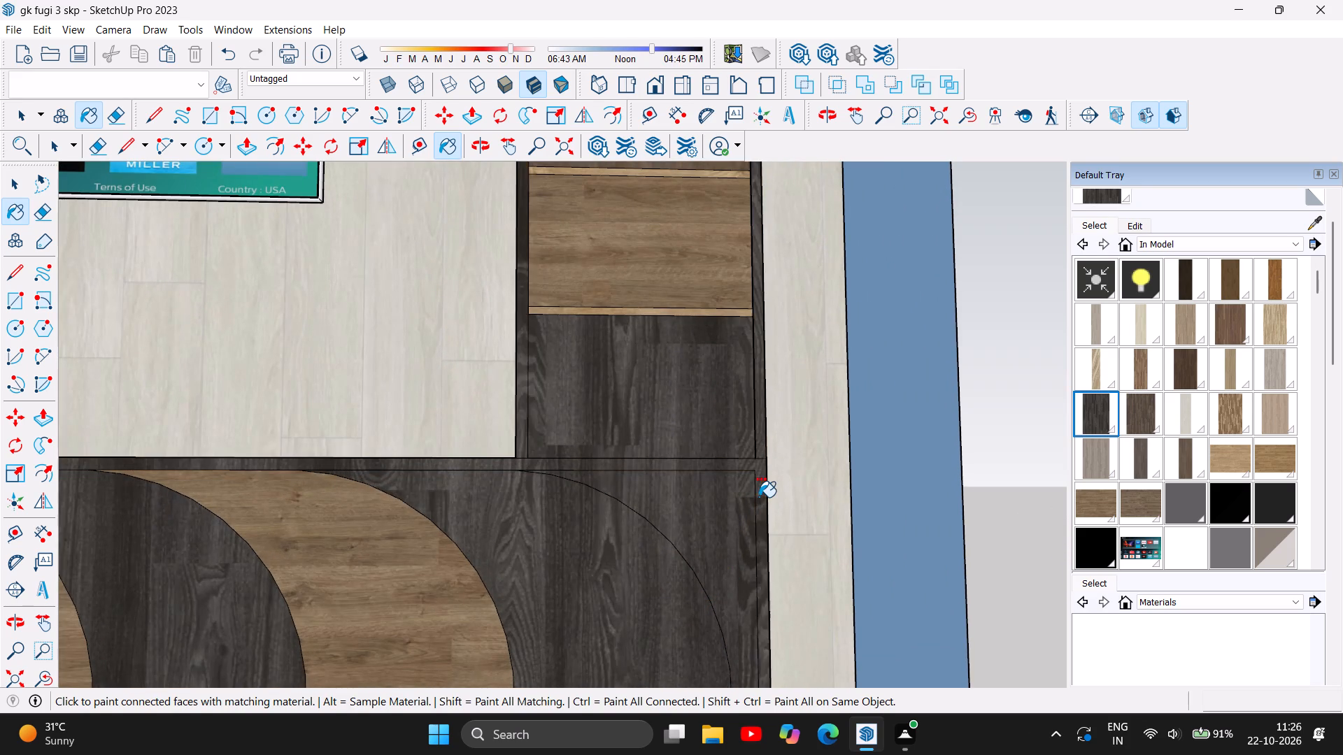
scroll(761, 496, "down", 15)
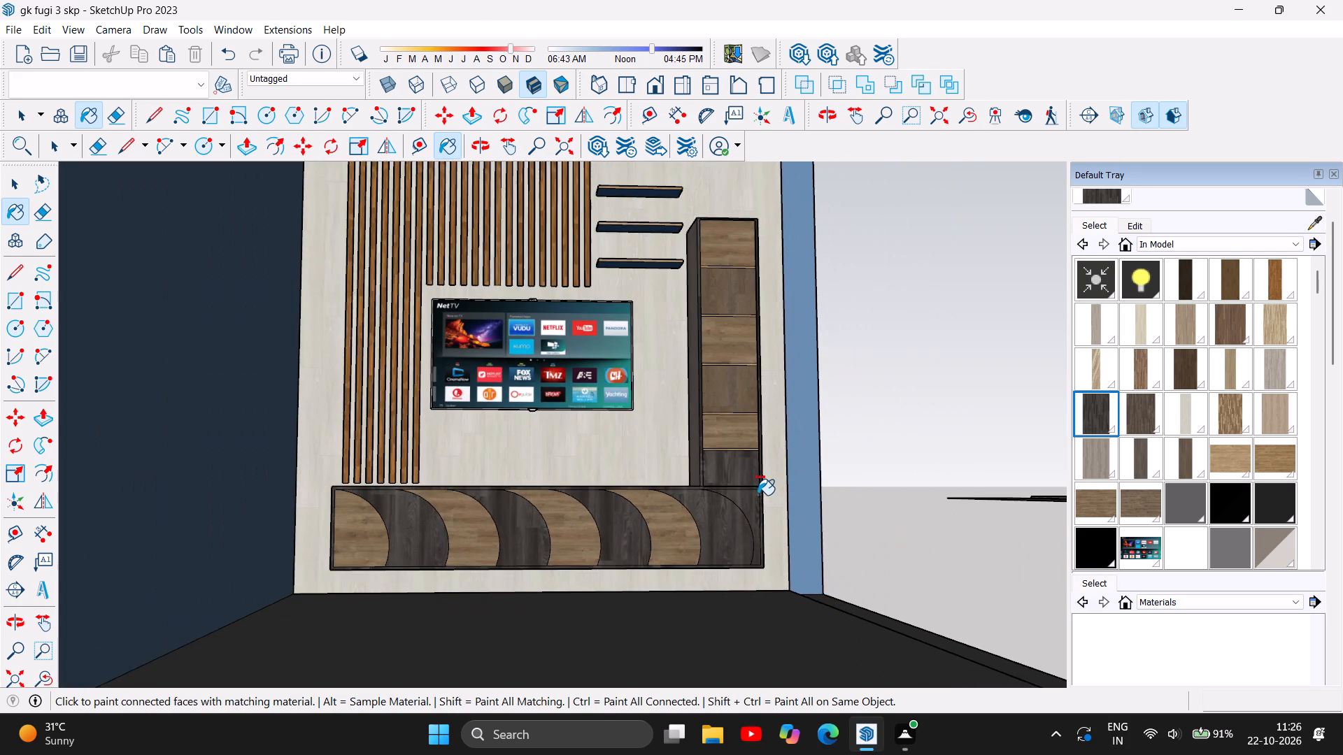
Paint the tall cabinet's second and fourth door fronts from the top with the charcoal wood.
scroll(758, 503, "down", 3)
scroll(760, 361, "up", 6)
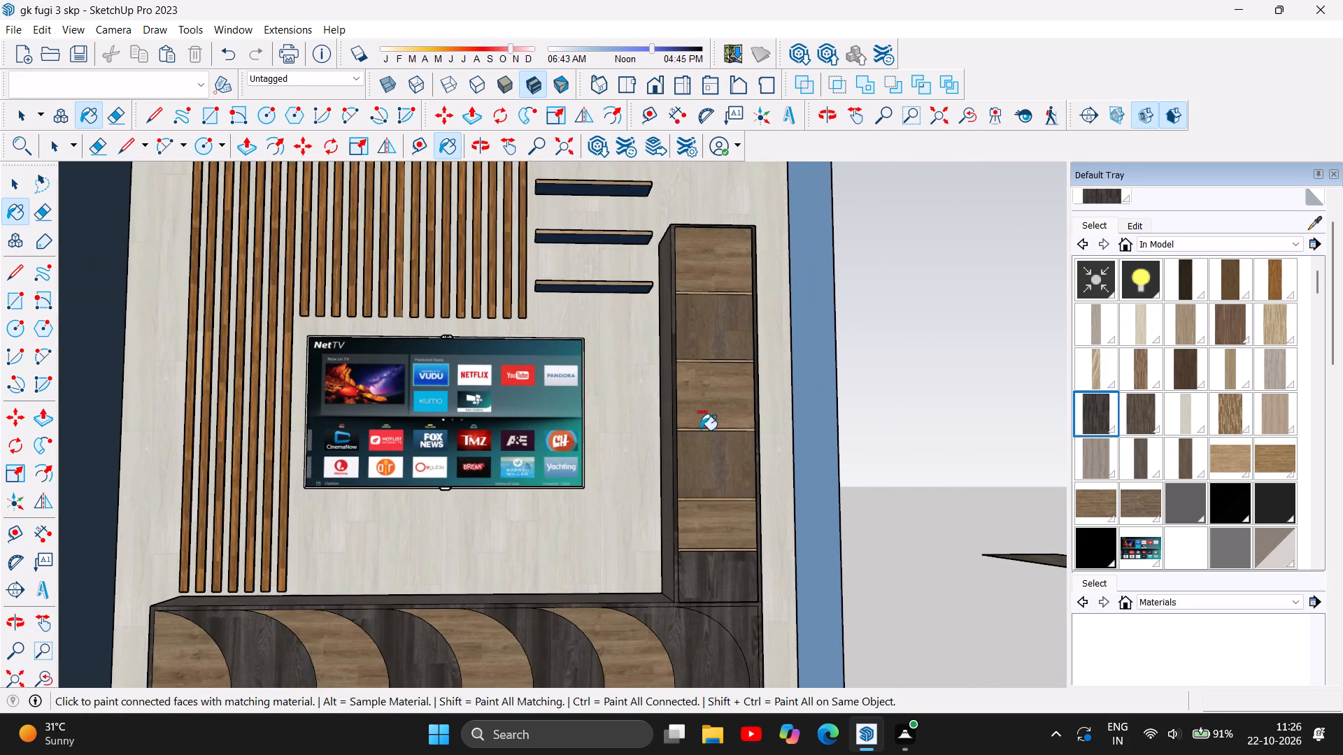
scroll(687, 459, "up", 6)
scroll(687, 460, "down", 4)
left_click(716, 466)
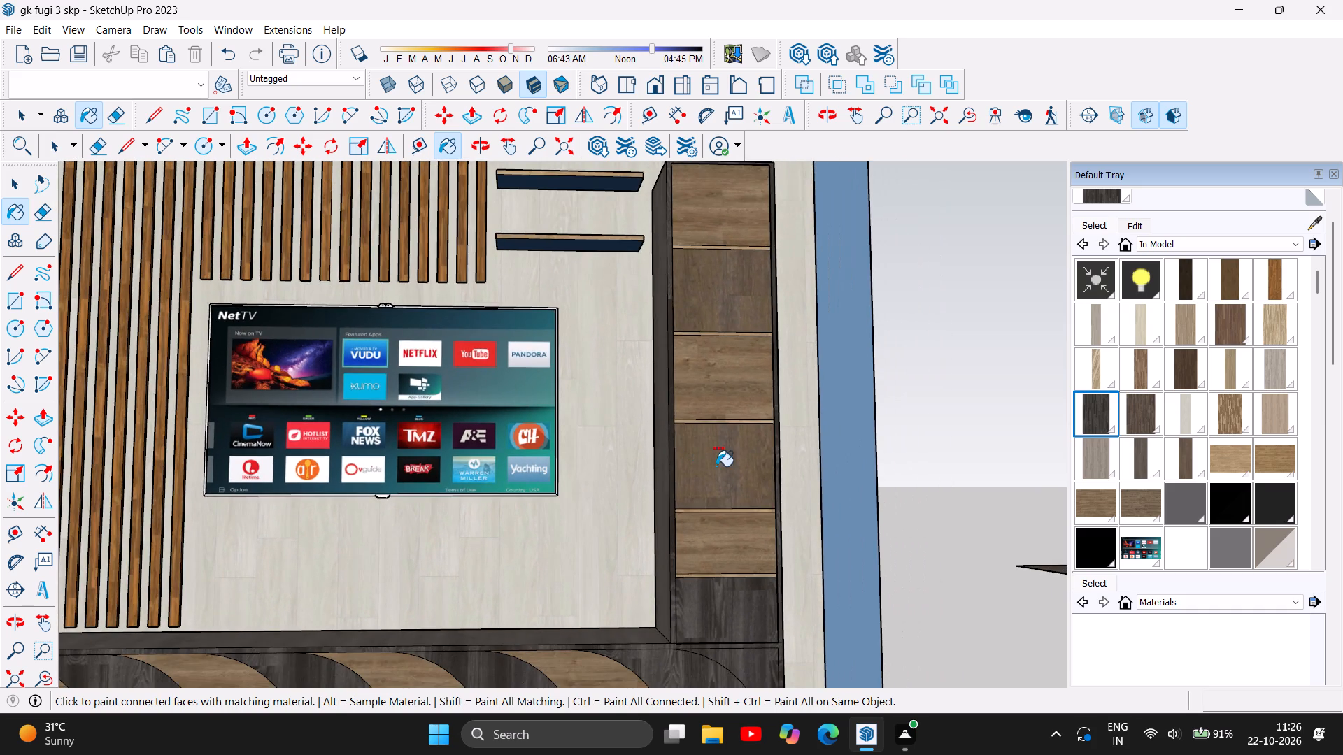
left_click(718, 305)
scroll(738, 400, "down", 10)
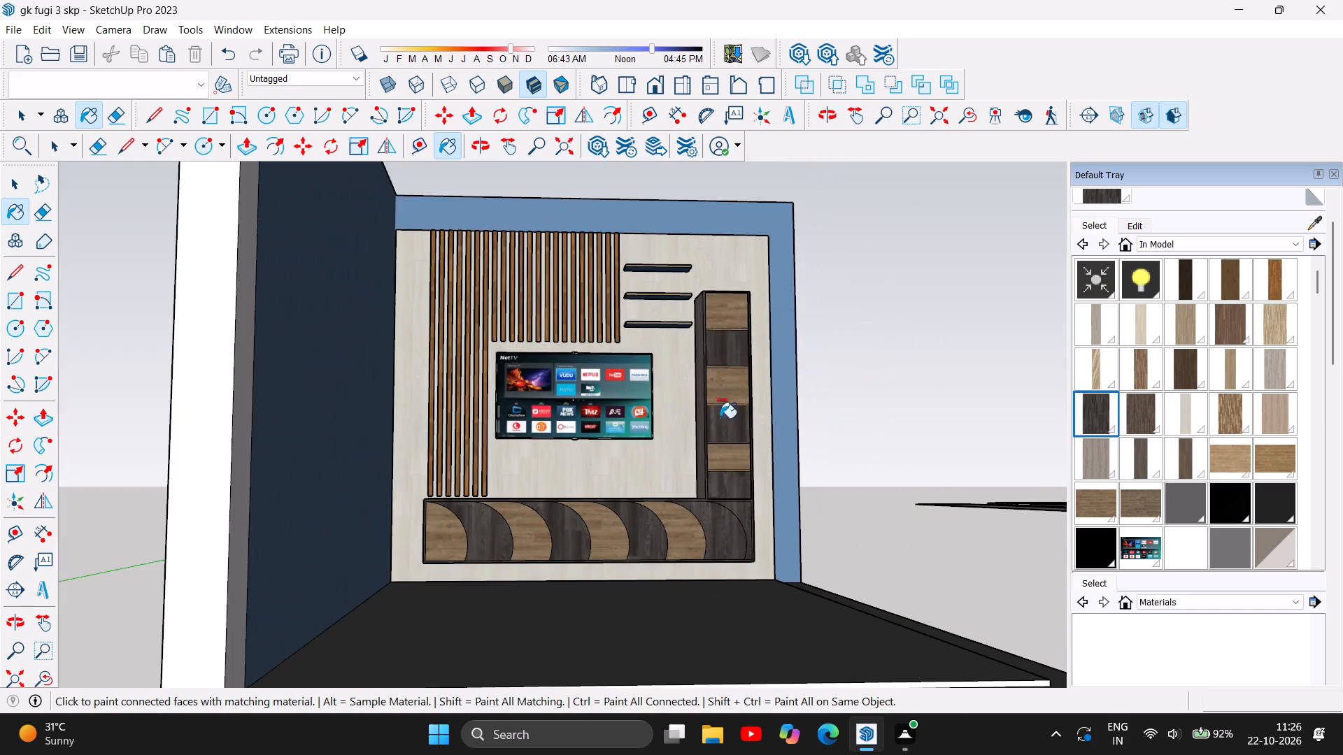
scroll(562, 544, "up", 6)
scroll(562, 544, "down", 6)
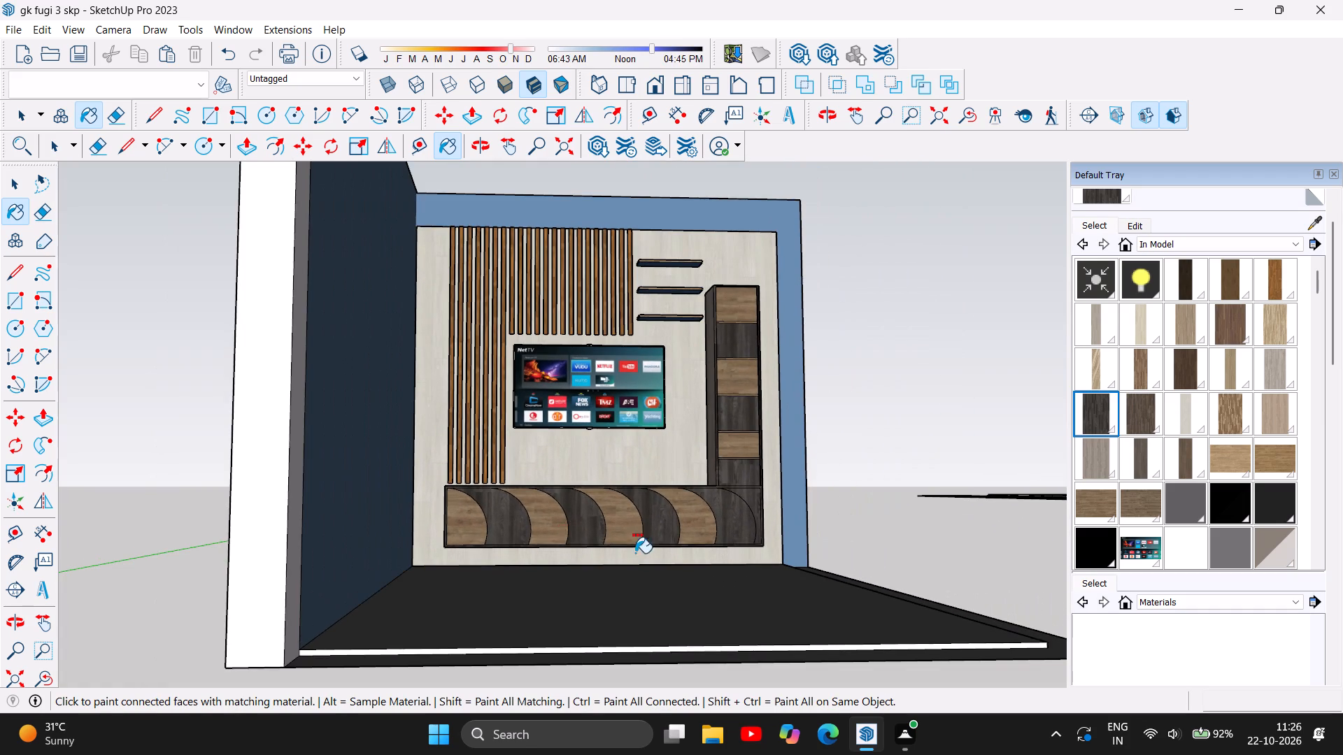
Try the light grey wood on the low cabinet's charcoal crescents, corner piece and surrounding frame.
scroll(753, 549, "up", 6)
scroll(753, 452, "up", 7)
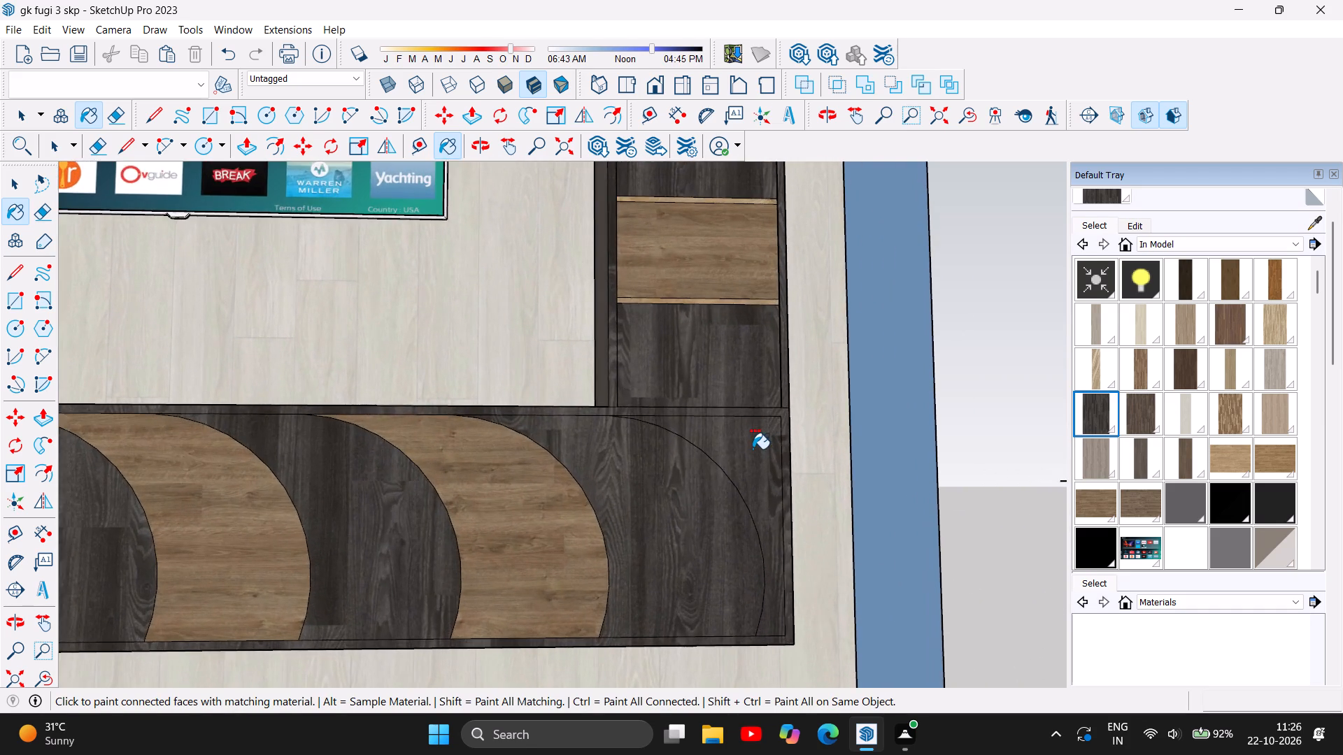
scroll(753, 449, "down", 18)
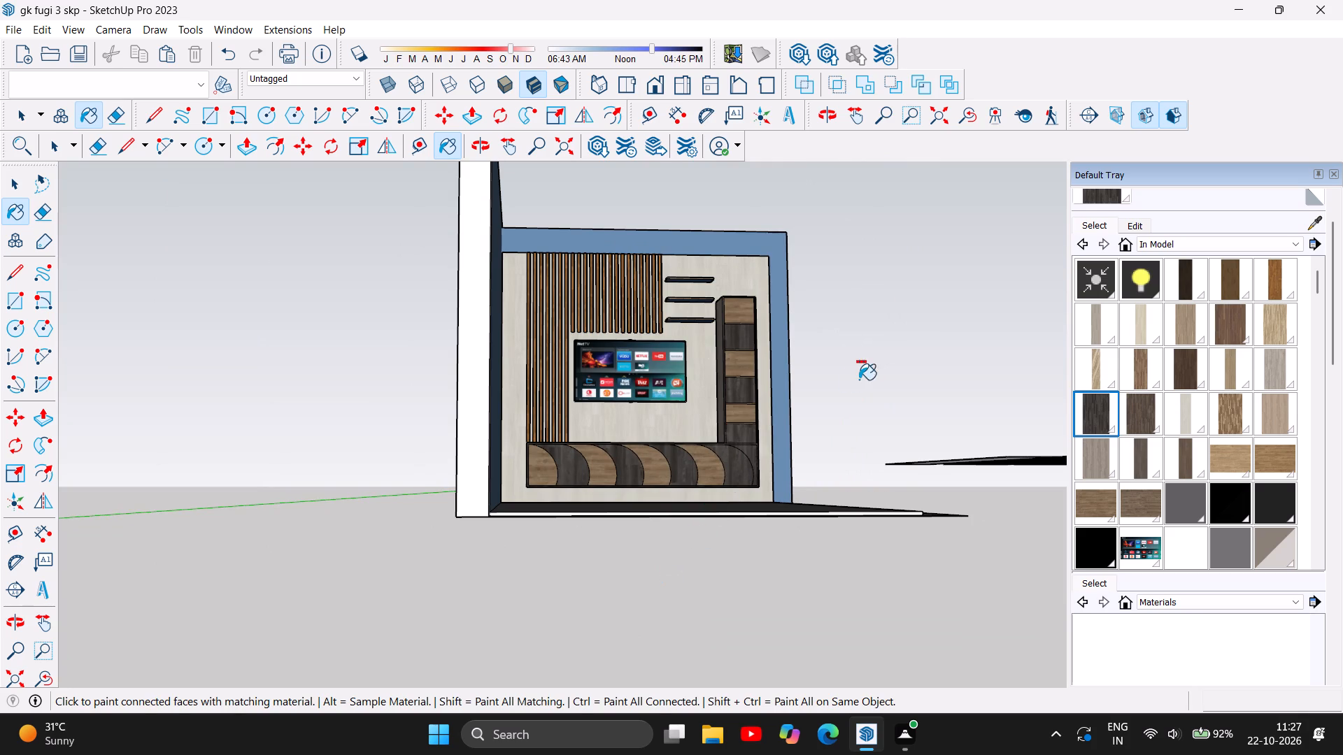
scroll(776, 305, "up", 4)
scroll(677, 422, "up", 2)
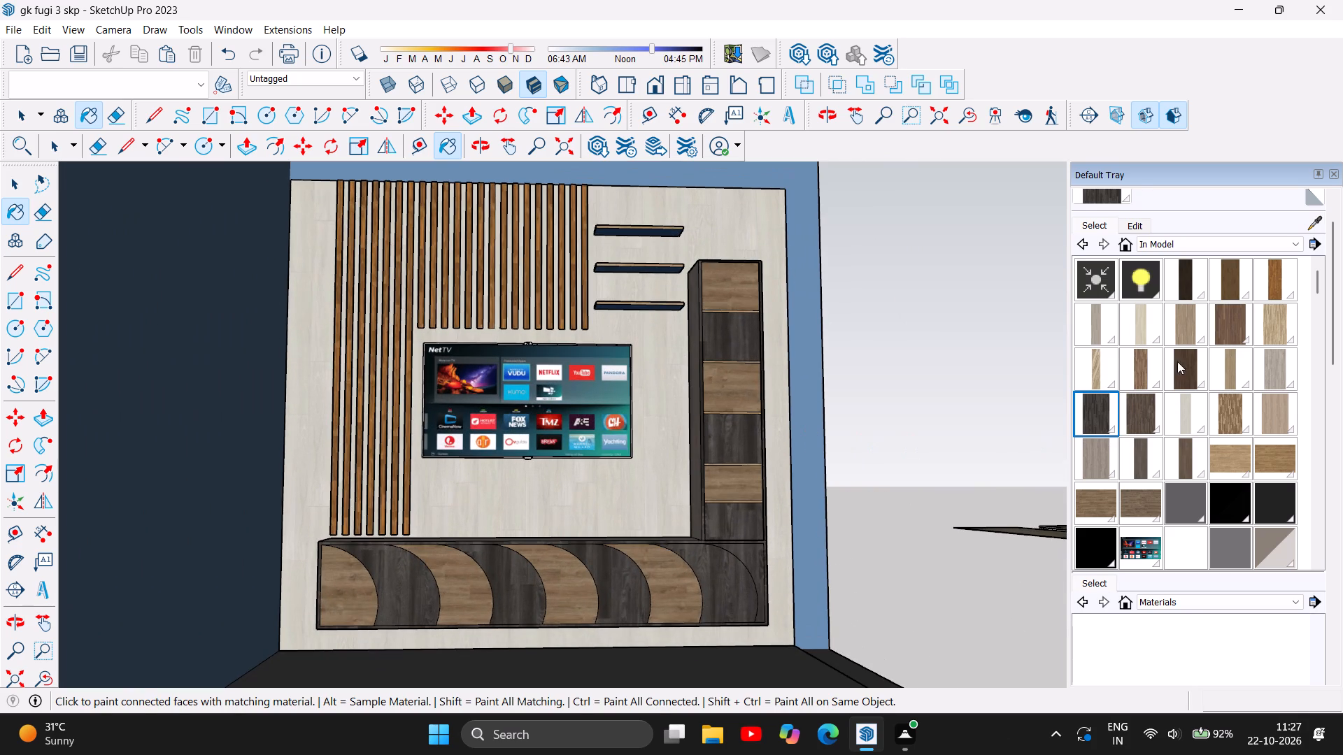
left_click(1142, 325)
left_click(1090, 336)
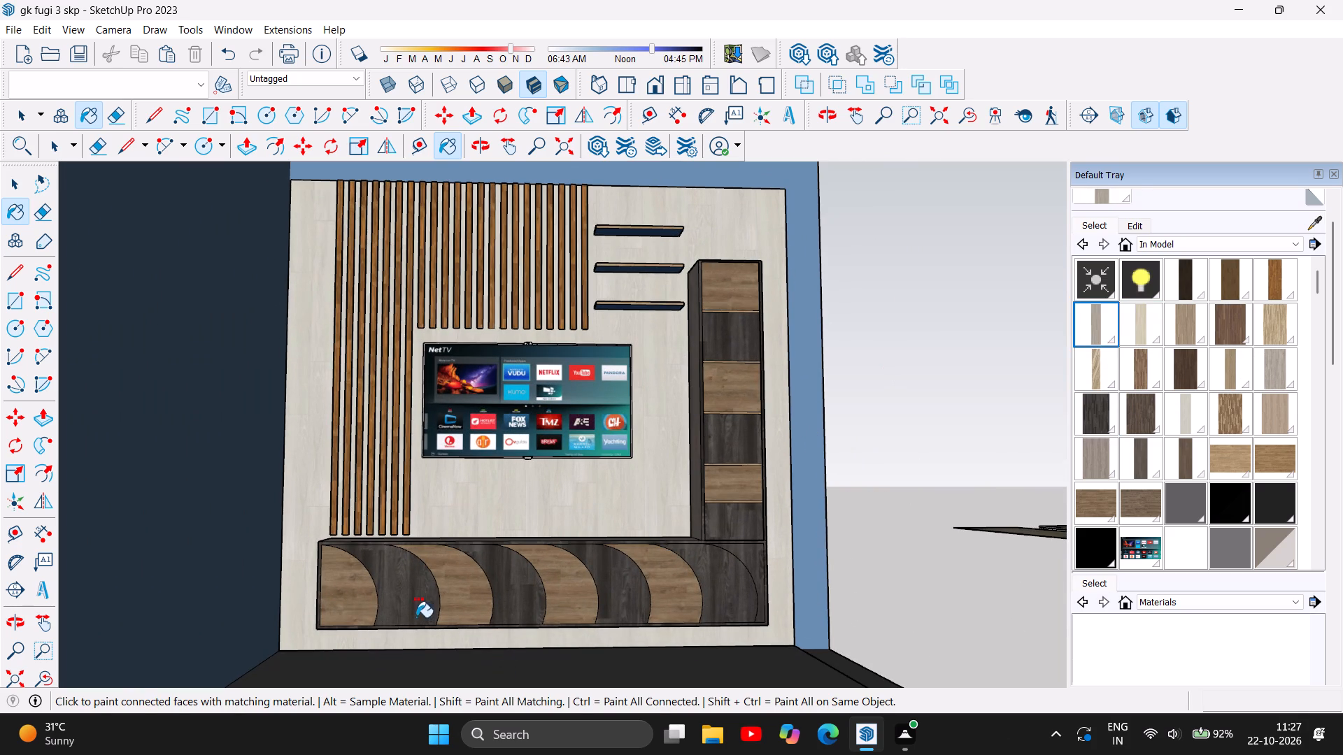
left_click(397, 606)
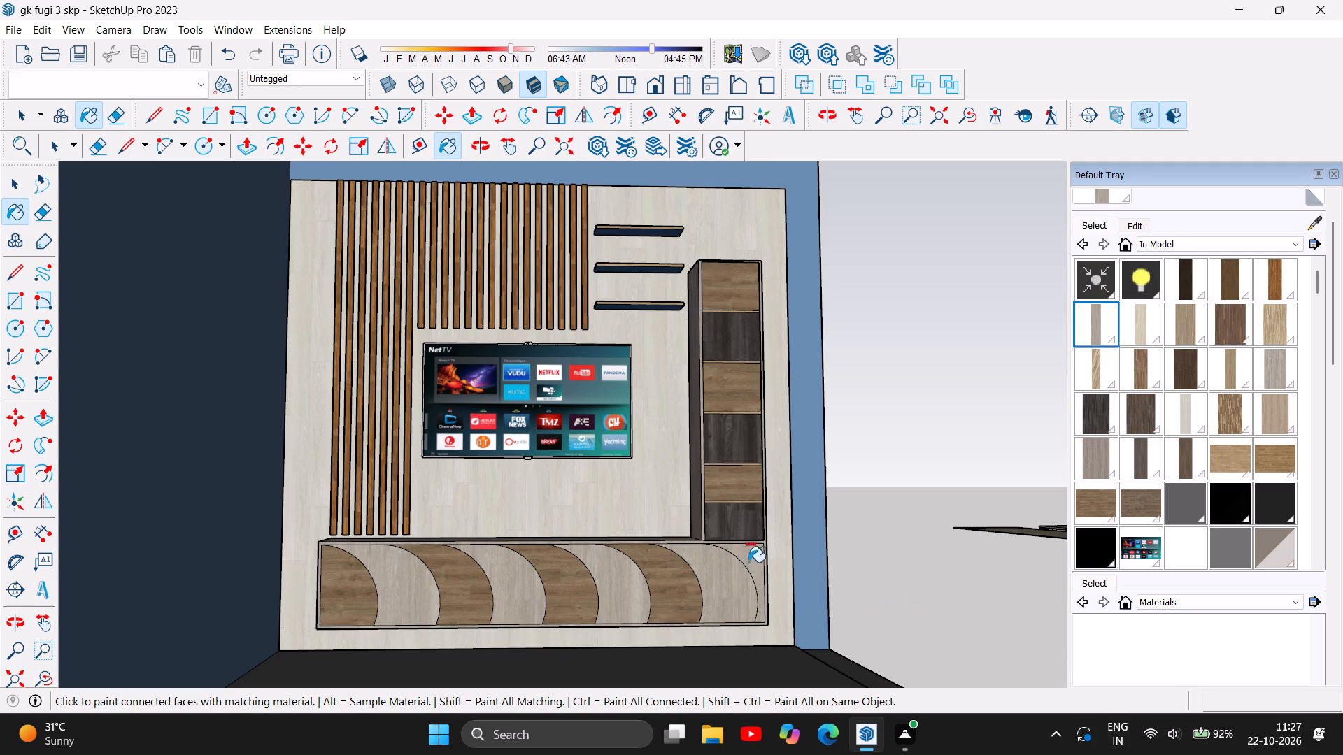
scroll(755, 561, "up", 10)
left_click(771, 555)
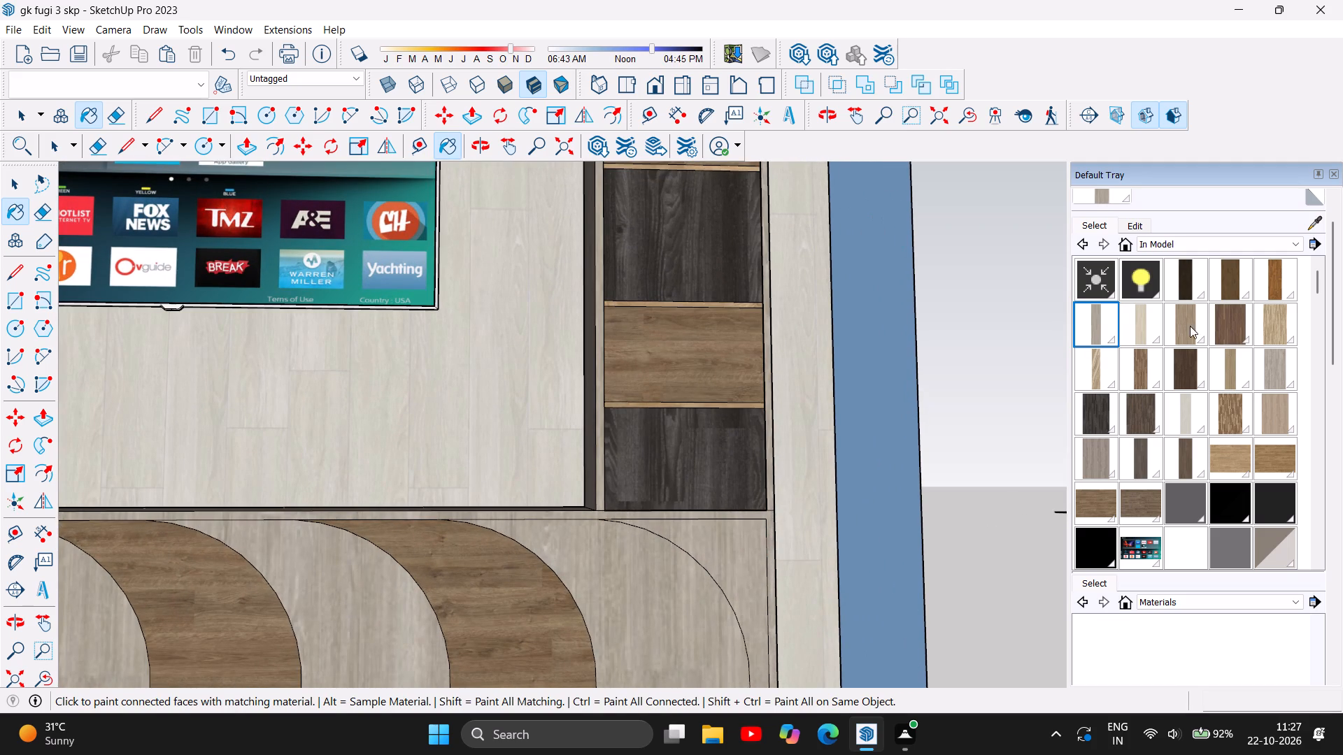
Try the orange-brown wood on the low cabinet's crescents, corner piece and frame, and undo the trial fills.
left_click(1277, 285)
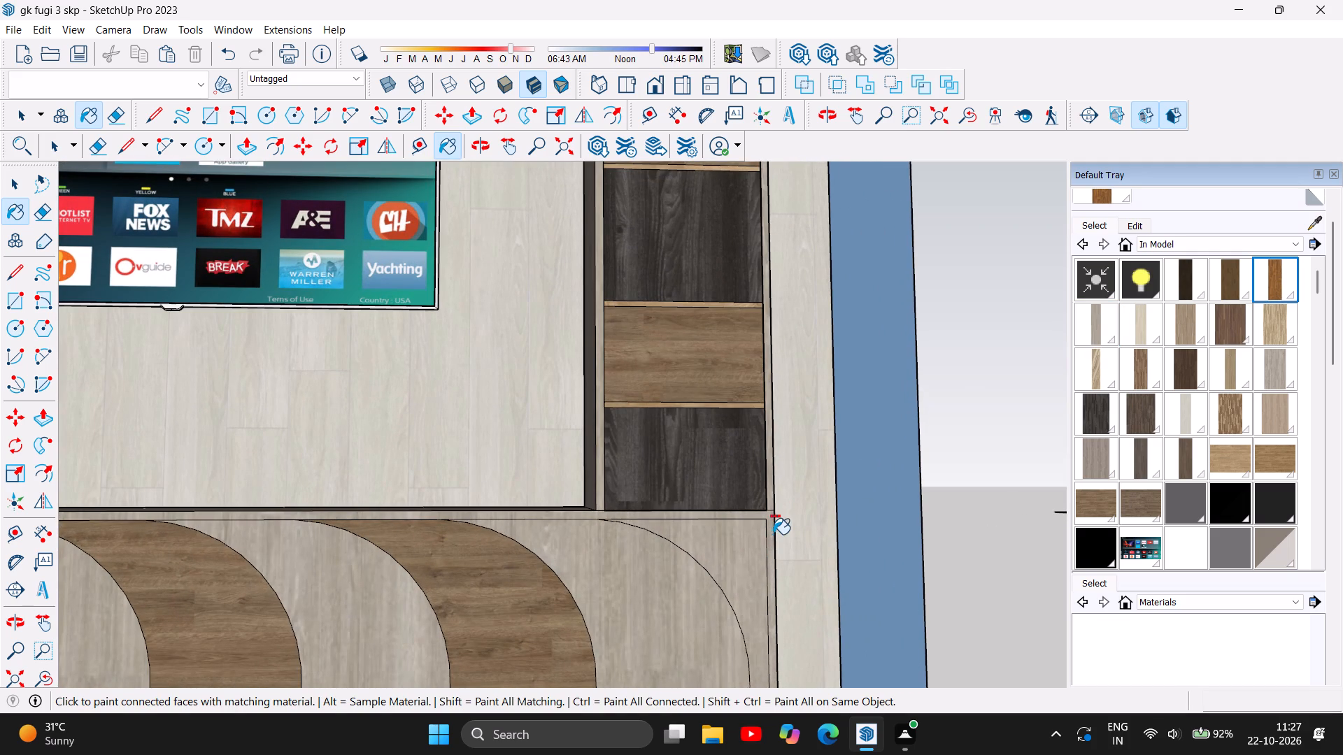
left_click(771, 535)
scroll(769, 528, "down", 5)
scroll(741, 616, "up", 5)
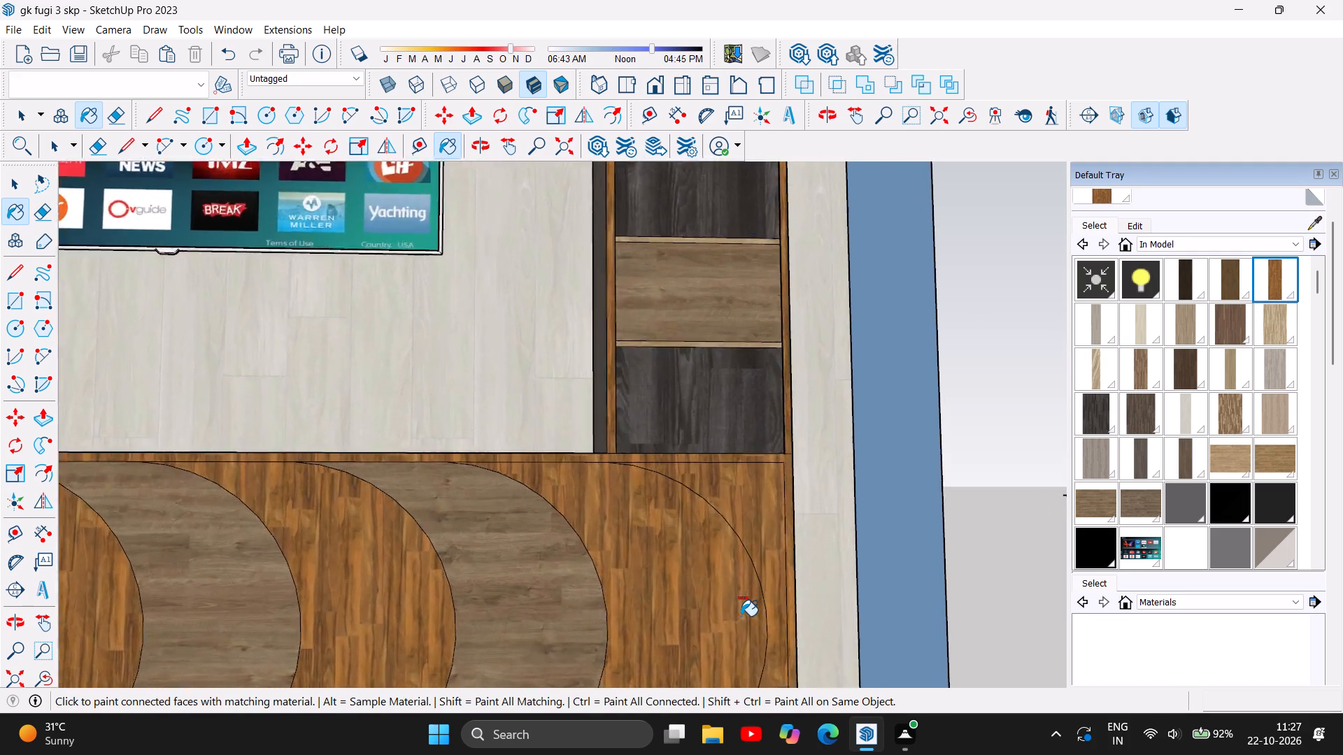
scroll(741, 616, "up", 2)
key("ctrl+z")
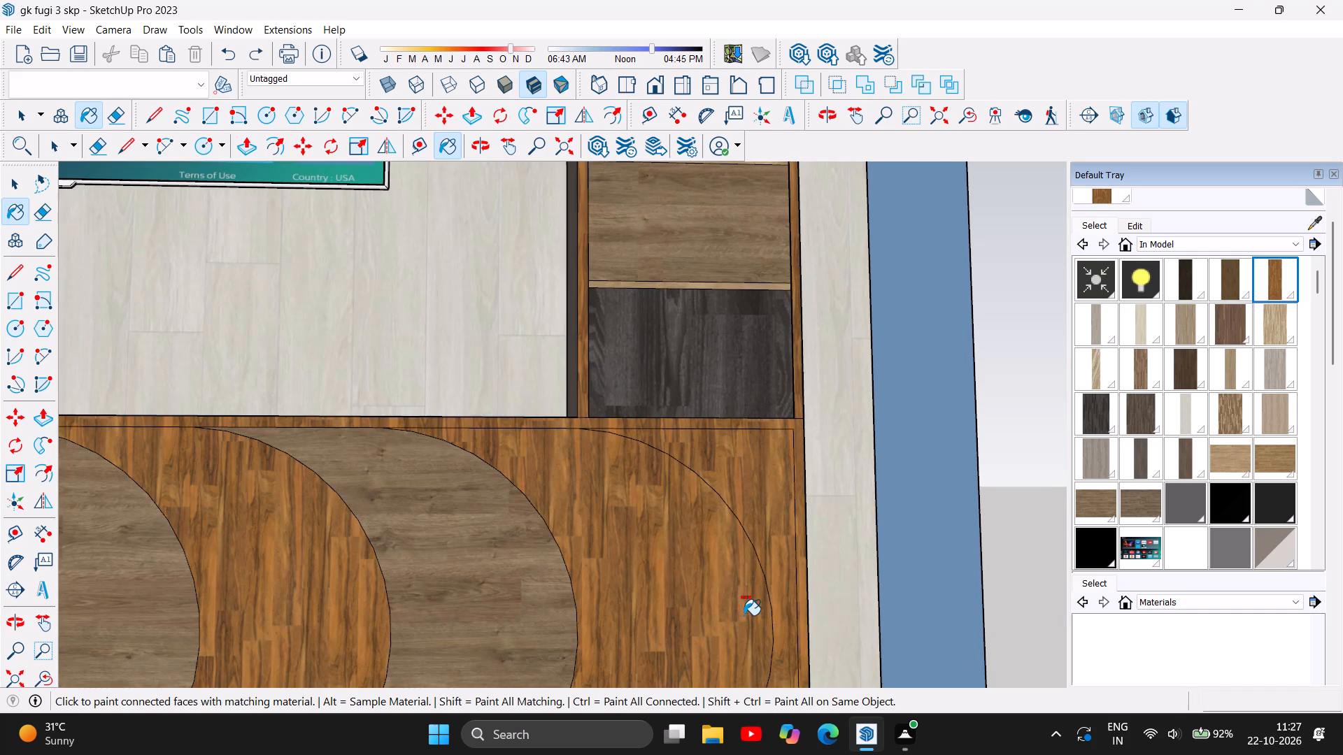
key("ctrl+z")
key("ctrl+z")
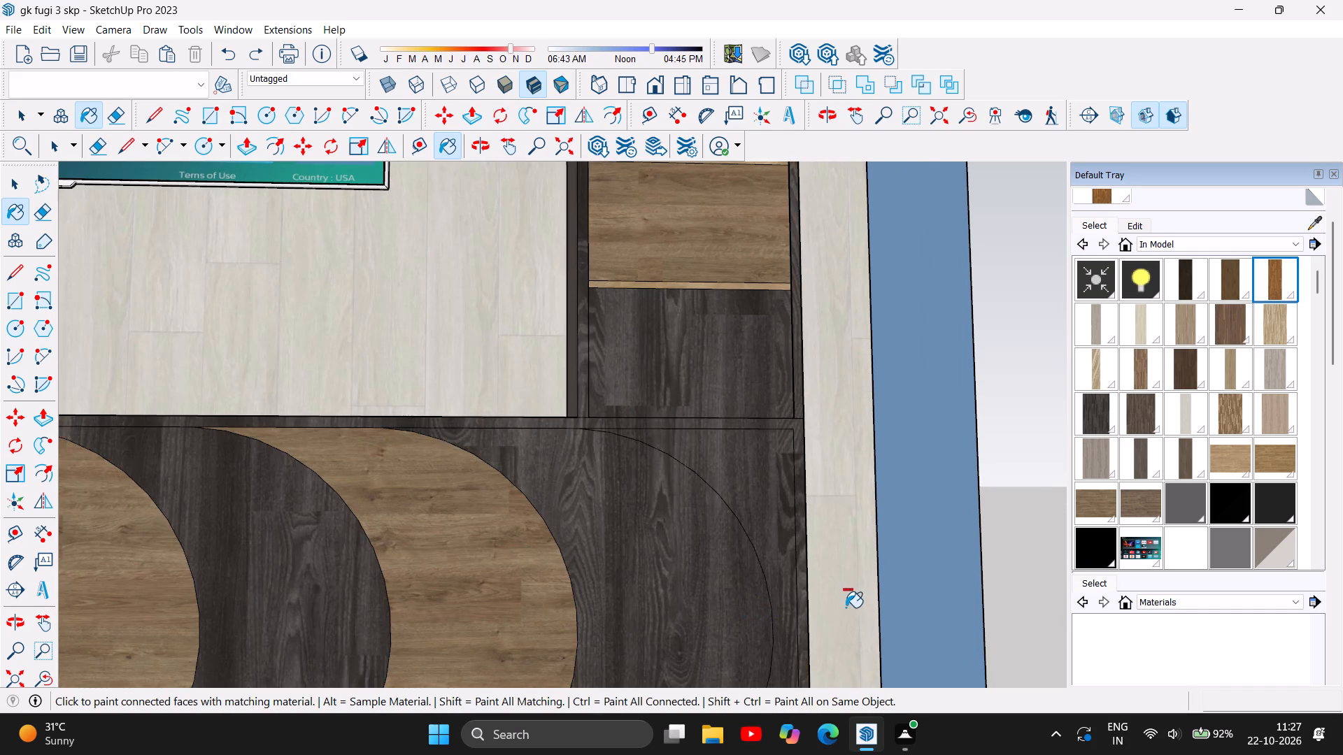
Undo the charcoal wood fills on the cabinets' frame, the tall cabinet's door fronts and the low cabinet's crescents.
key("ctrl+z")
key("ctrl+z")
key("ctrl+z")
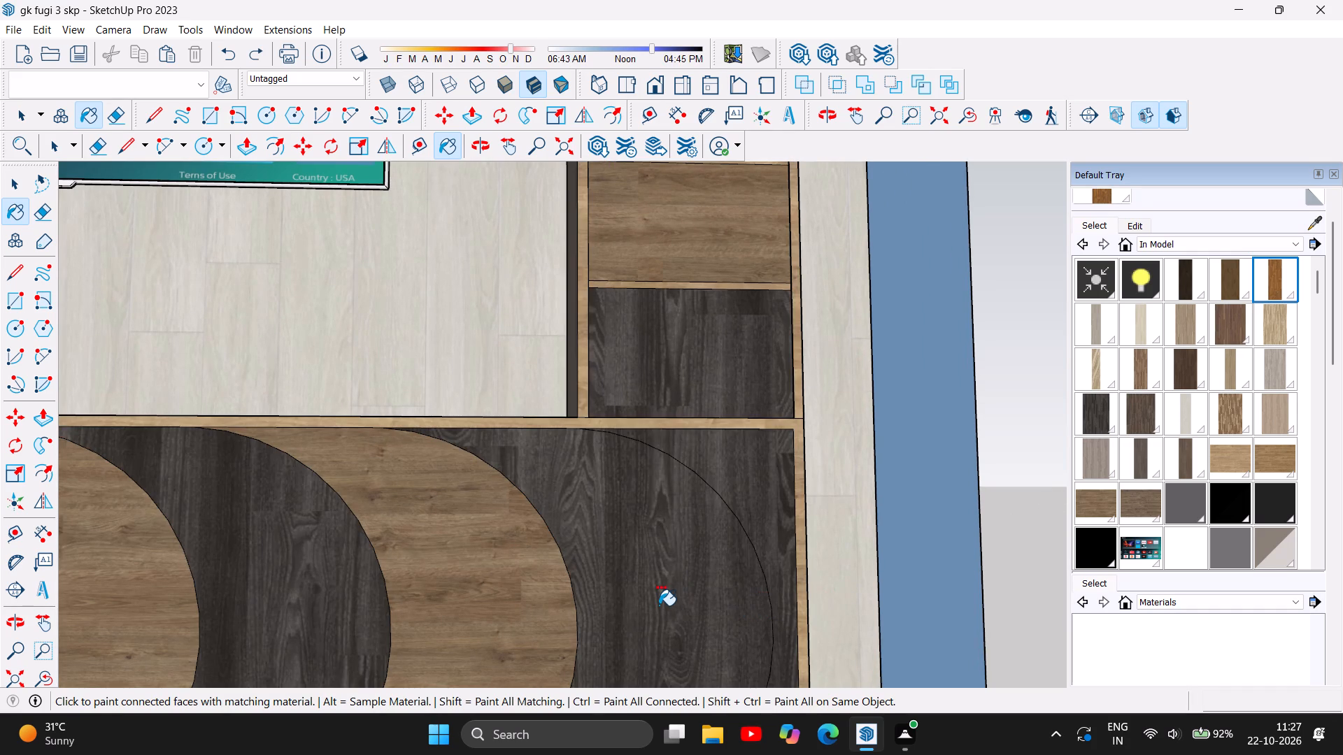
key("ctrl+z")
key("ctrl+z")
key("ctrl+z")
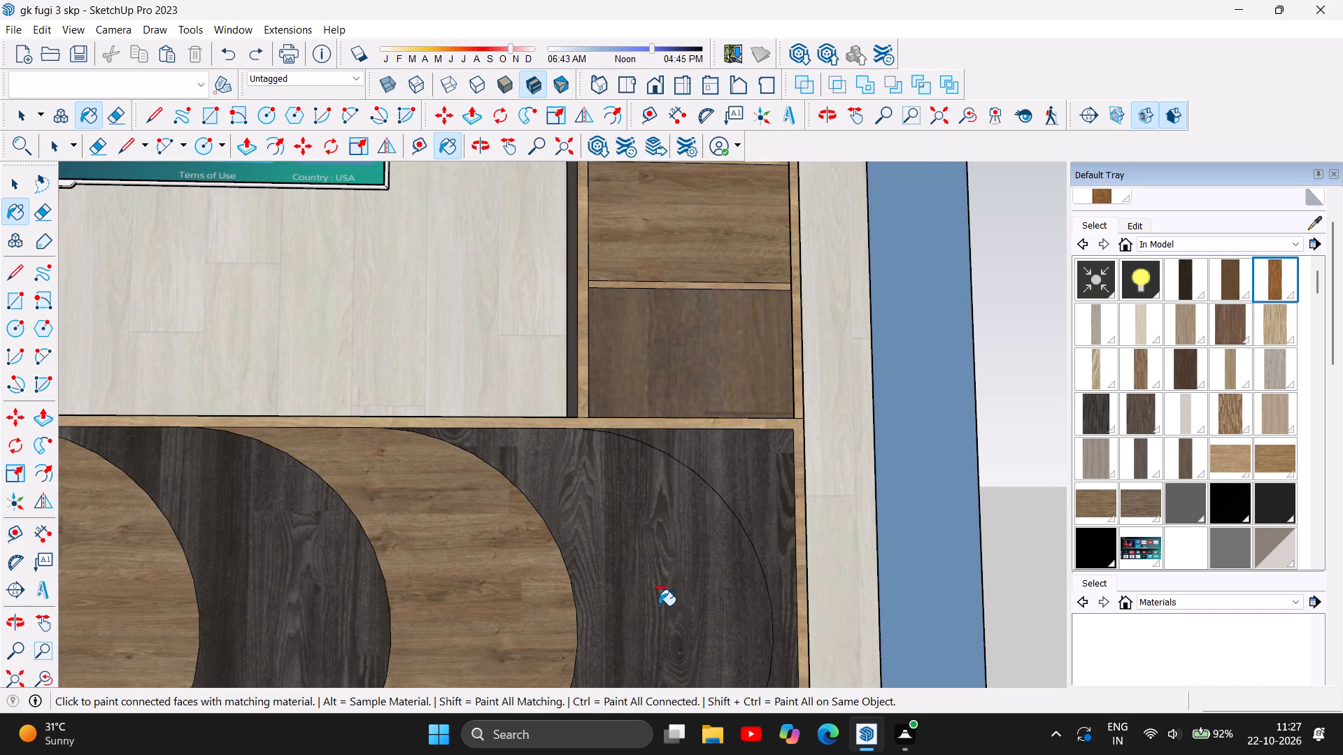
key("ctrl+z")
key("ctrl+z")
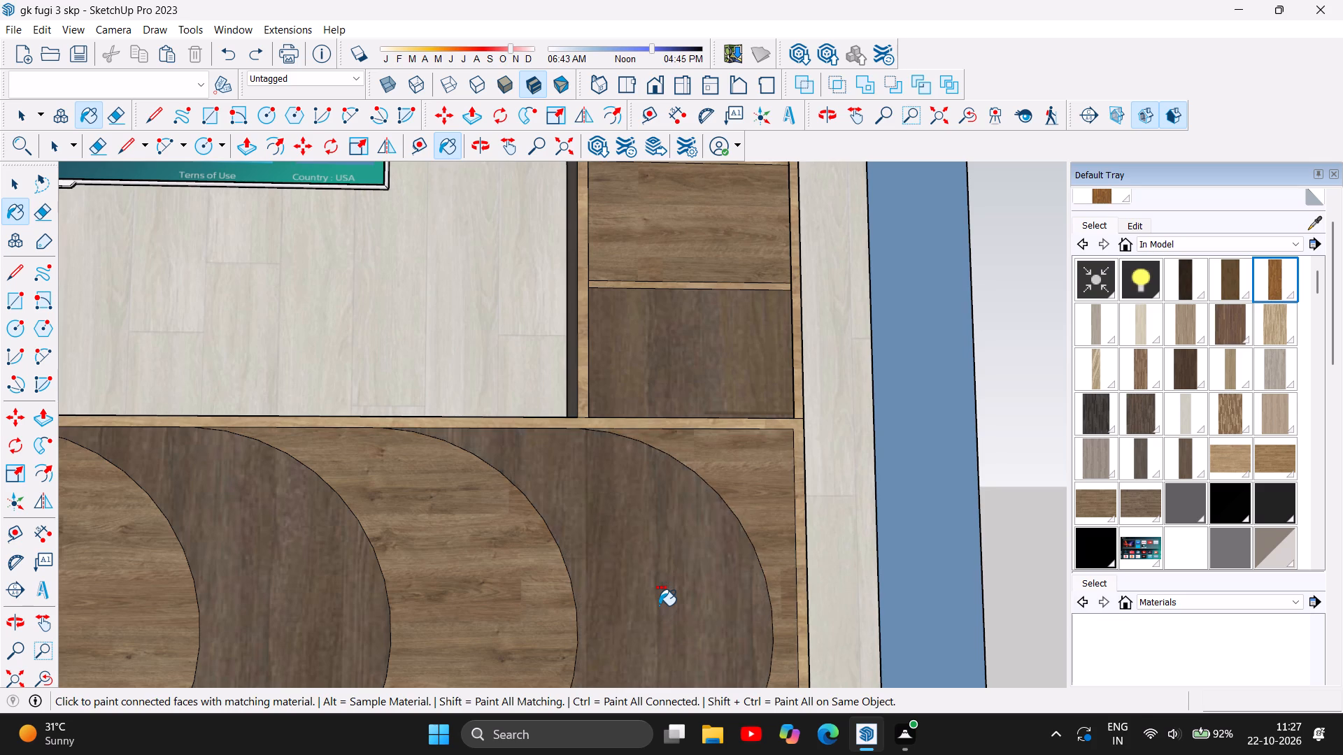
Undo the brown wood fills on the low cabinet's alternate crescents, its corner piece and the tall cabinet's alternate fronts.
scroll(659, 605, "down", 14, "ctrl")
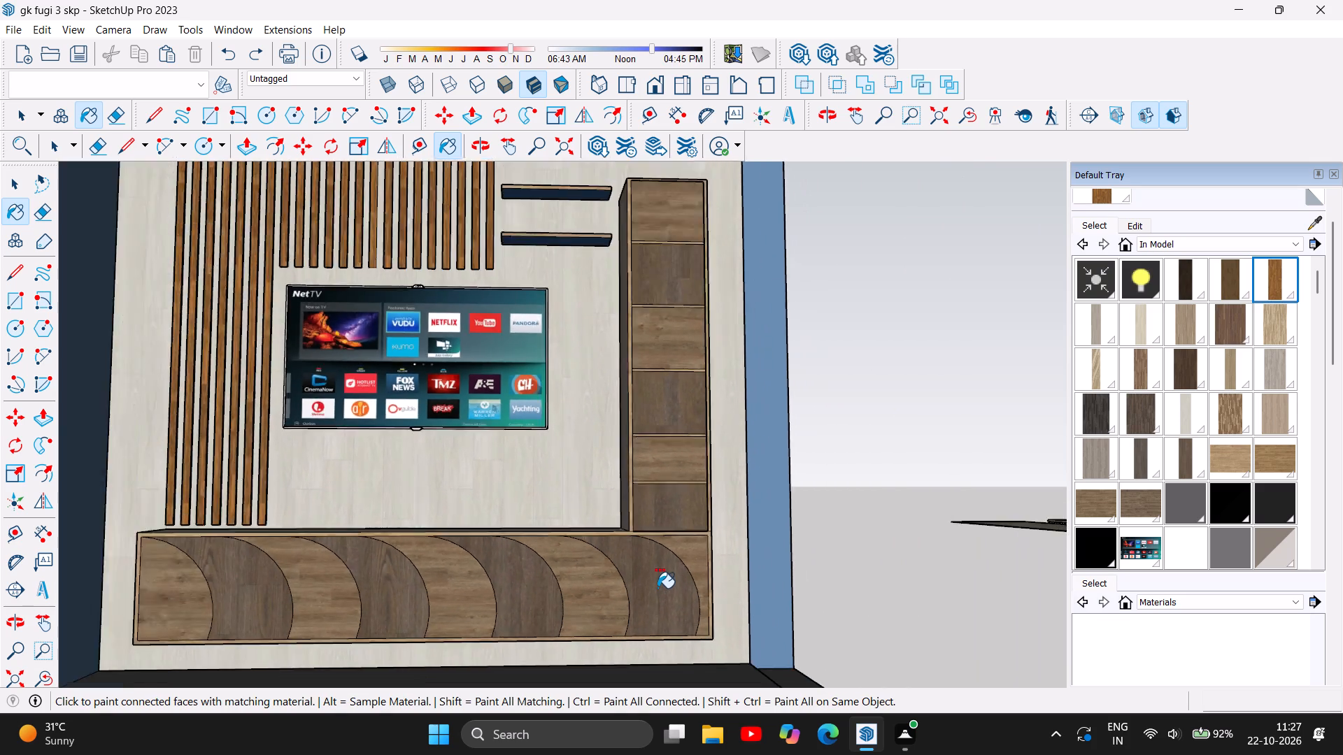
scroll(658, 588, "down", 4, "ctrl")
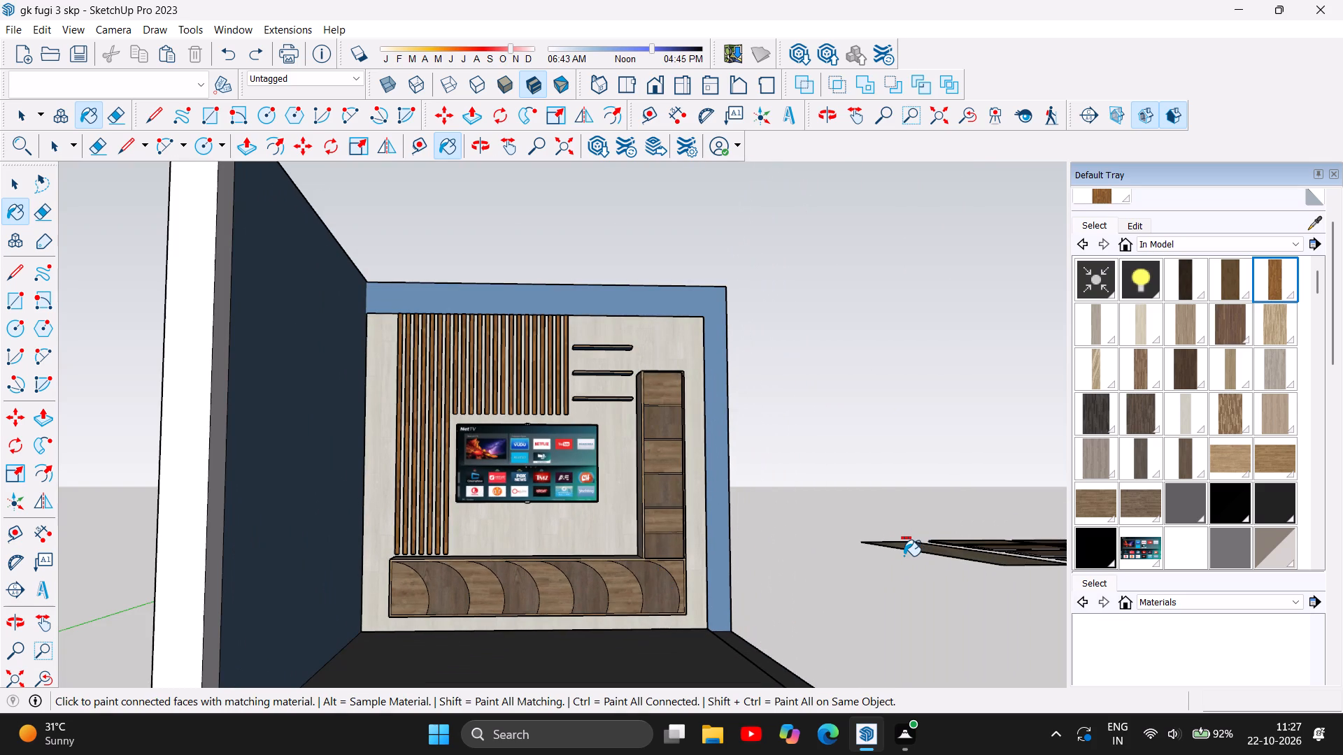
key("ctrl+z")
key("ctrl+z")
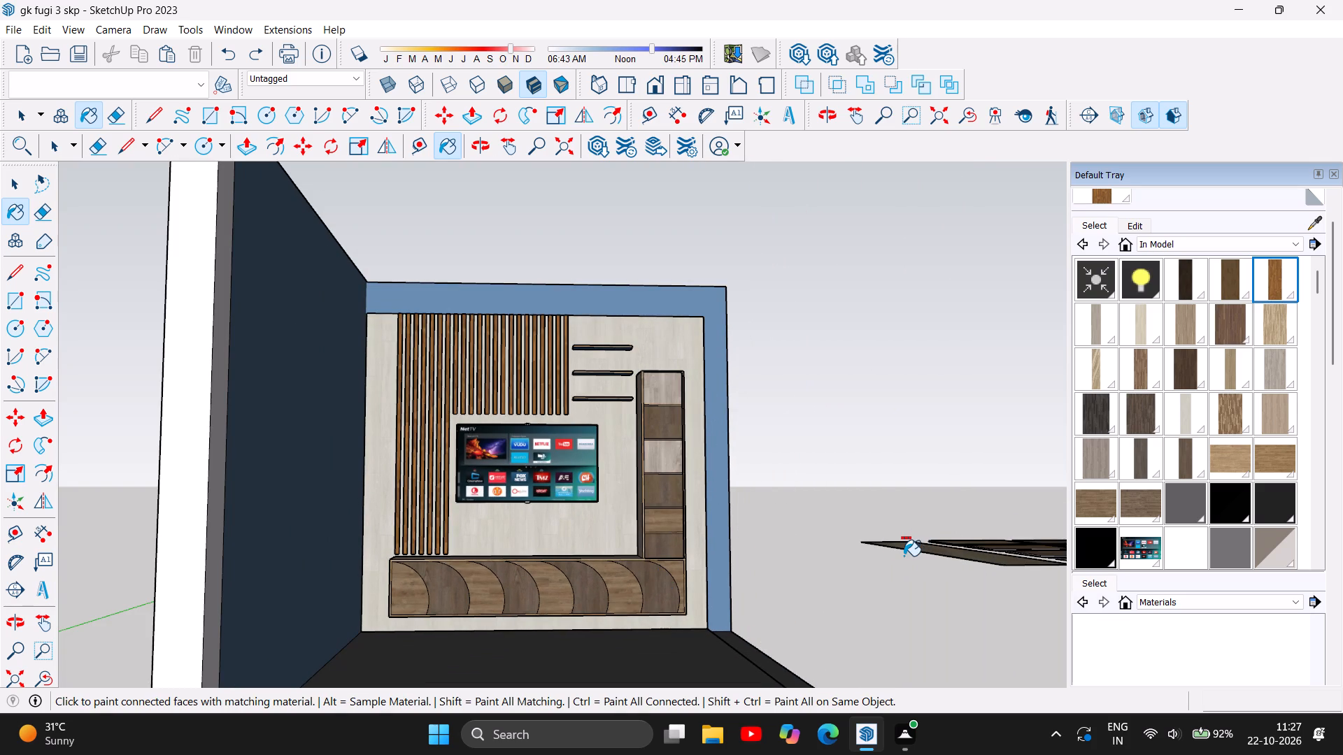
key("ctrl+z")
key("ctrl+z")
key("ctrl+z")
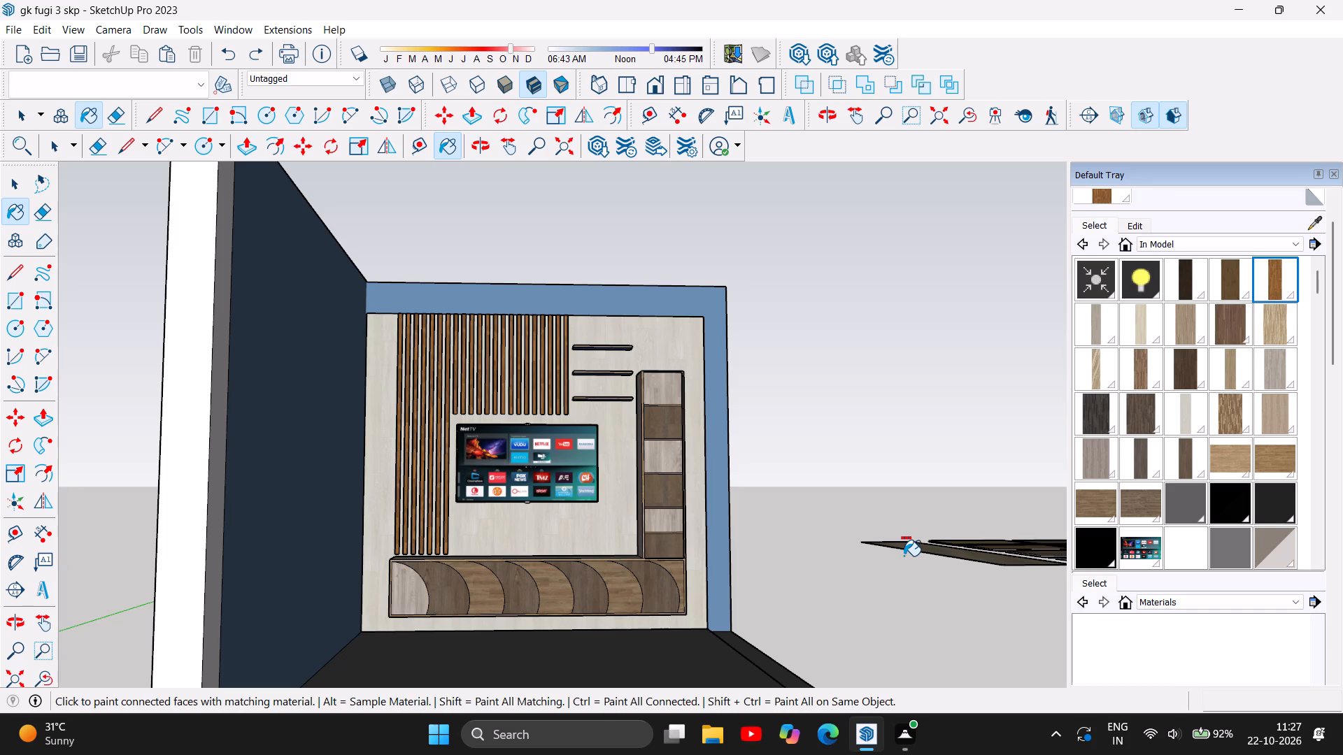
key("ctrl+z")
key("ctrl+z")
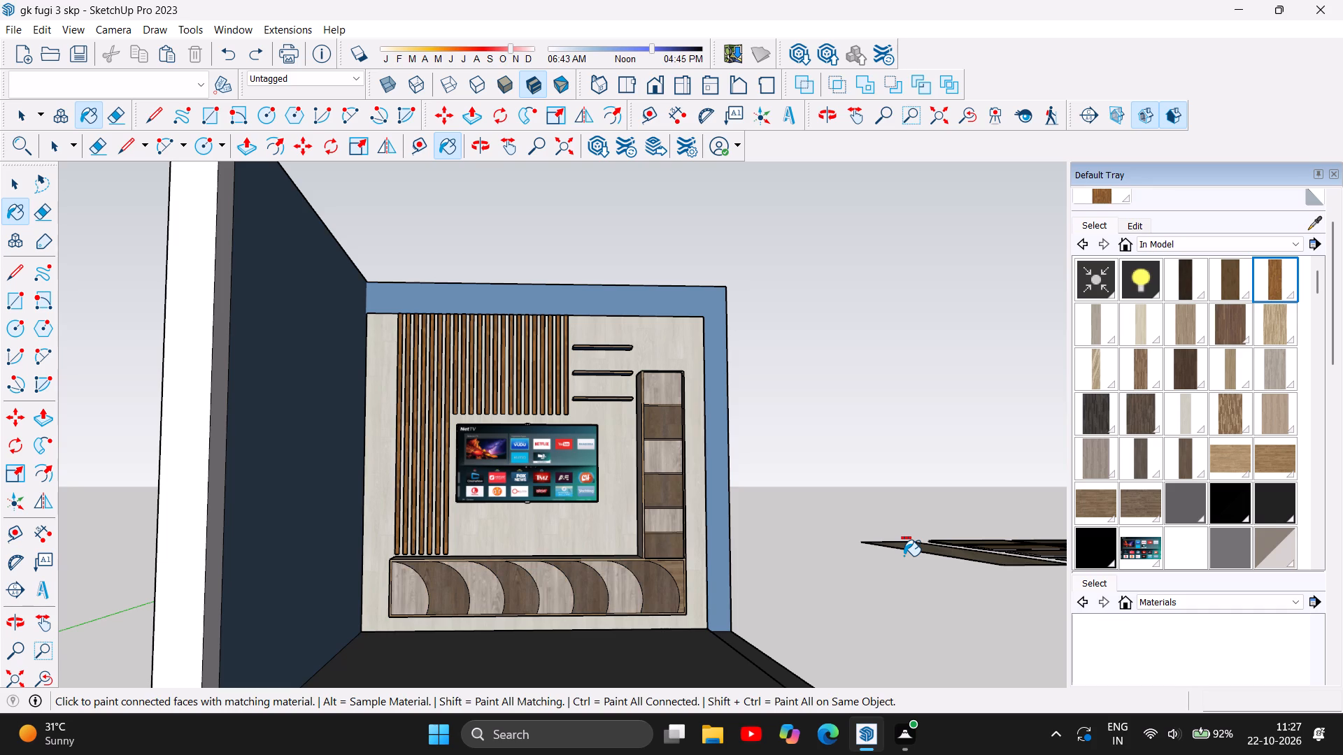
key("ctrl+z")
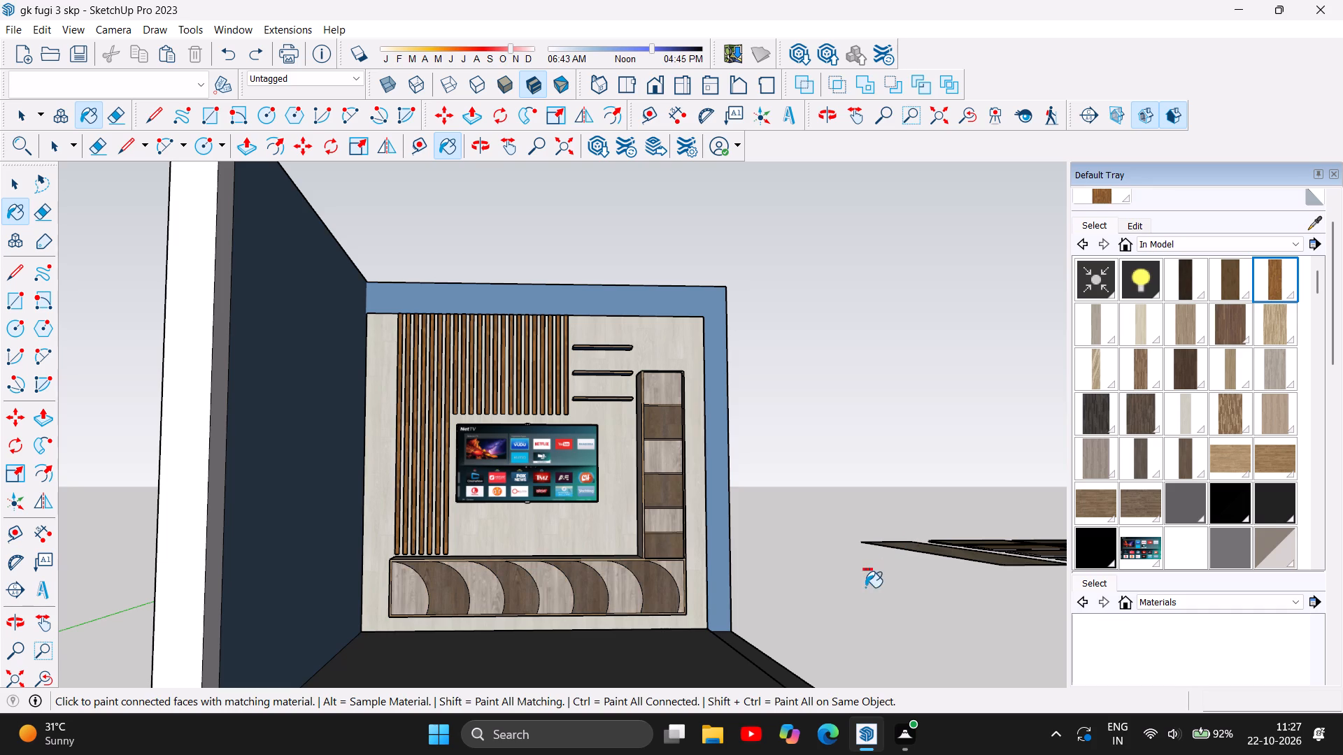
Paint the low cabinet's four darker brown crescents with the charcoal wood.
scroll(489, 652, "down", 4)
scroll(591, 601, "up", 4)
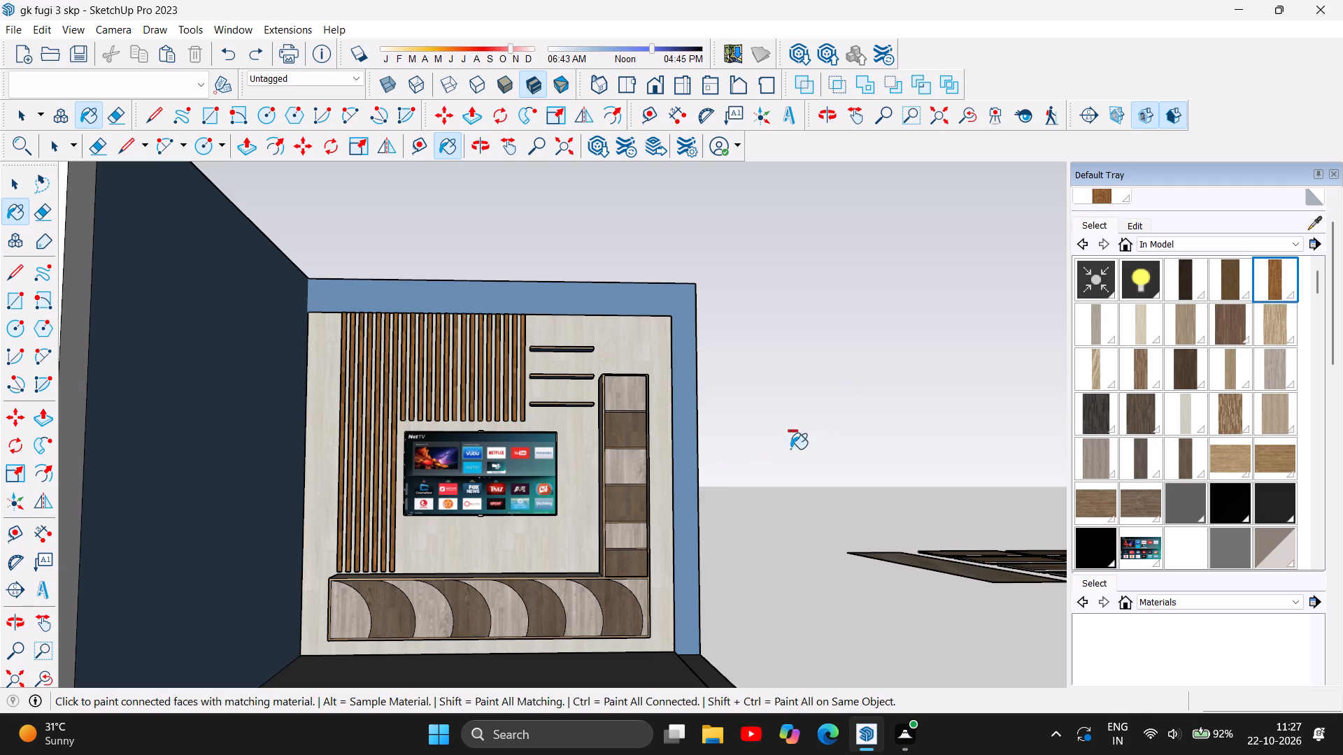
left_click(1094, 409)
left_click(385, 605)
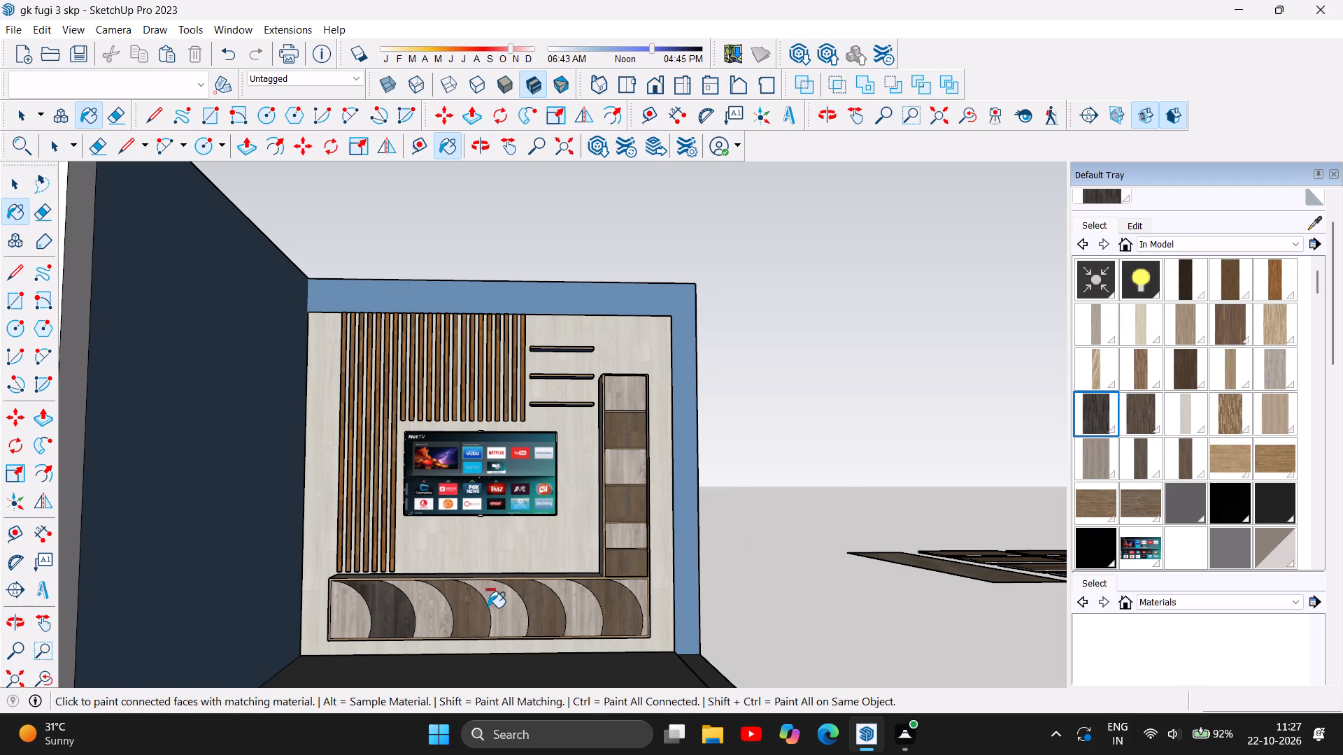
left_click(475, 615)
left_click(547, 610)
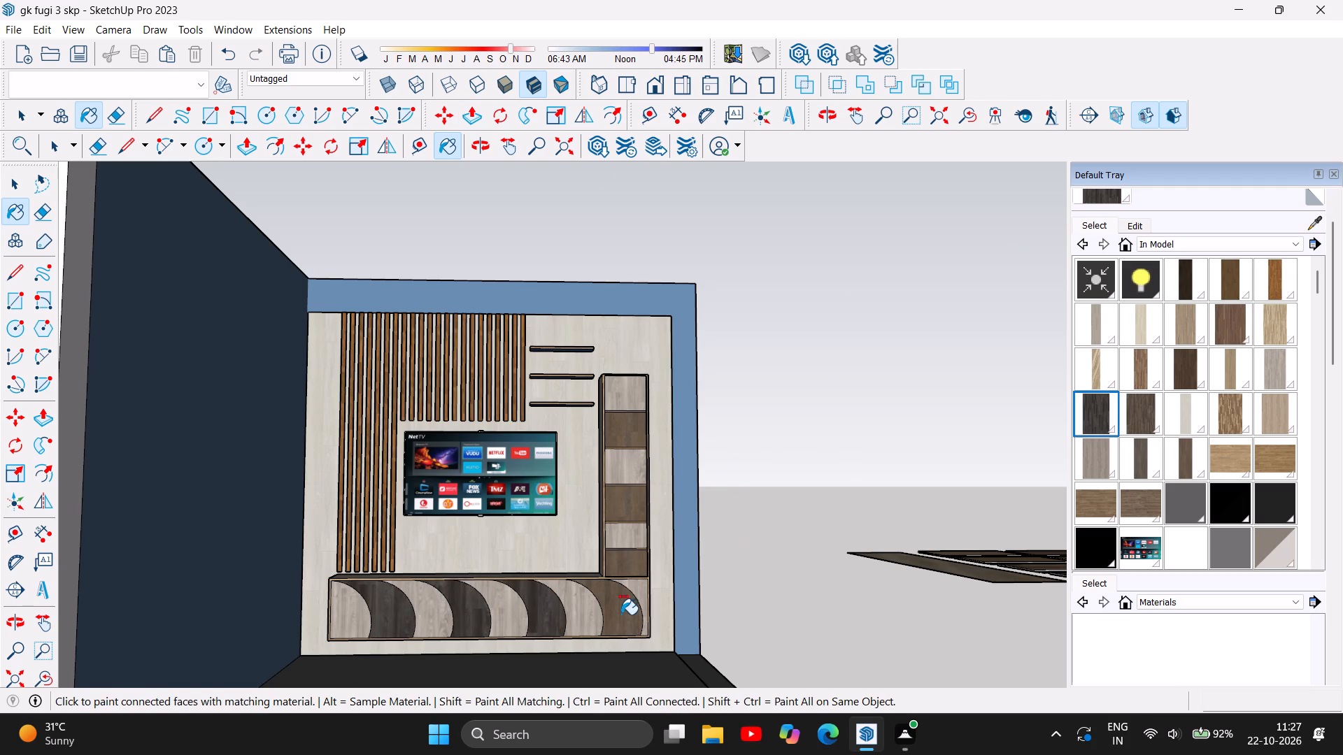
left_click(621, 614)
Paint the tall cabinet's three darker brown door fronts with the charcoal wood.
left_click(634, 569)
left_click(633, 510)
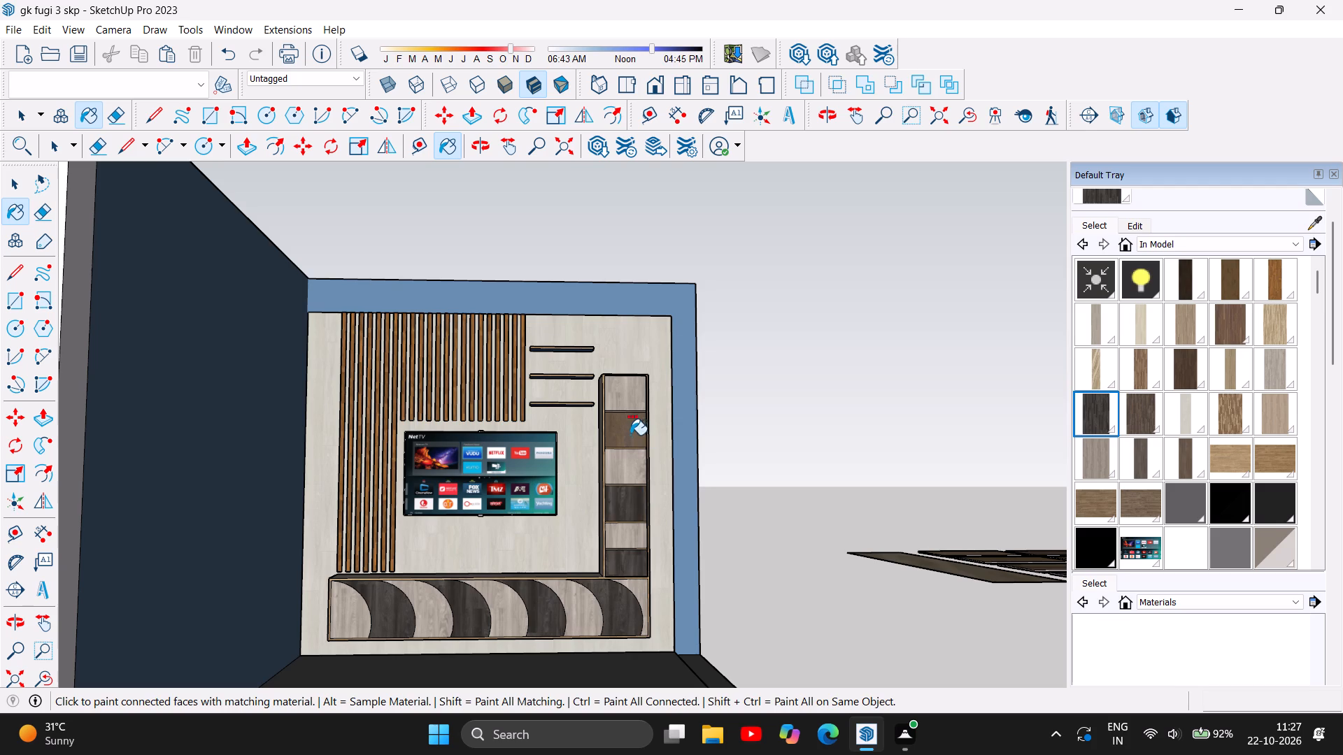
left_click(630, 435)
scroll(464, 502, "down", 2)
scroll(571, 671, "up", 1)
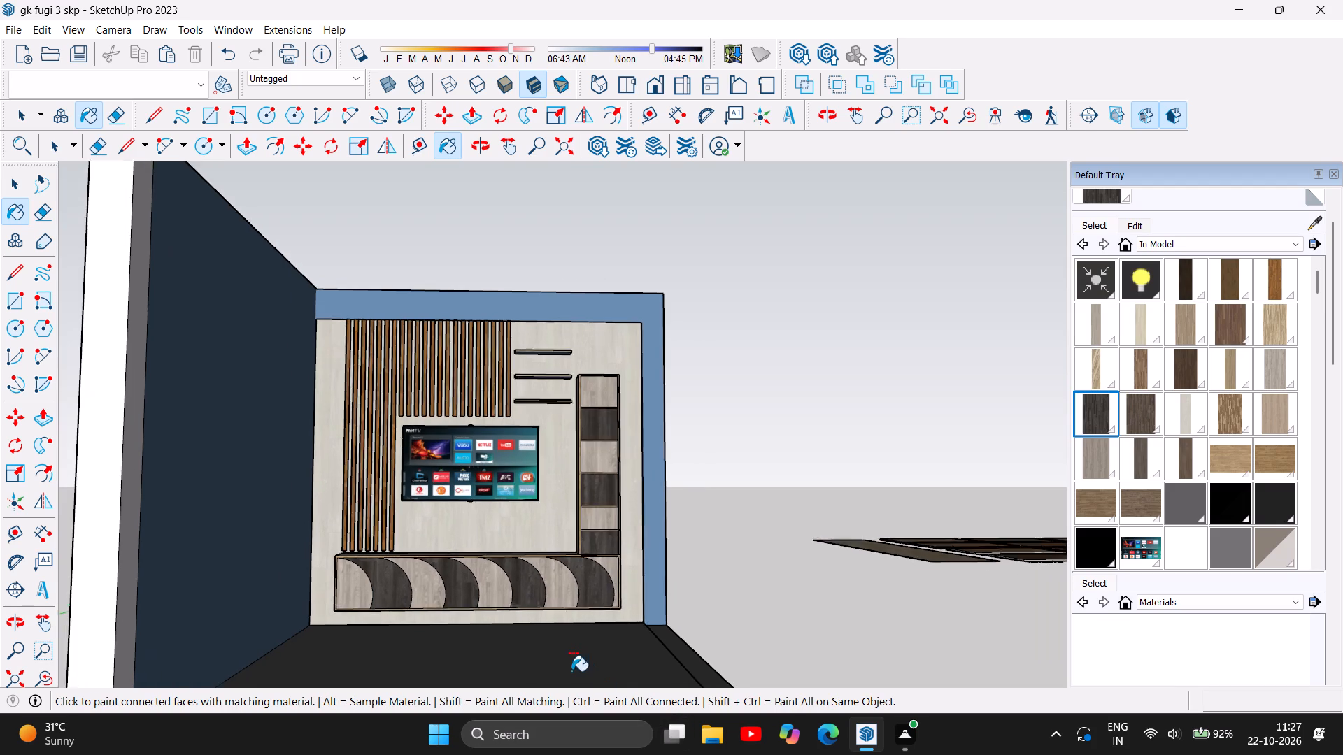
Paint the thin tan frame around the tall and low cabinets' fronts with the light oak wood.
scroll(571, 671, "up", 2)
scroll(584, 431, "up", 3)
scroll(571, 489, "up", 5)
scroll(572, 482, "down", 4)
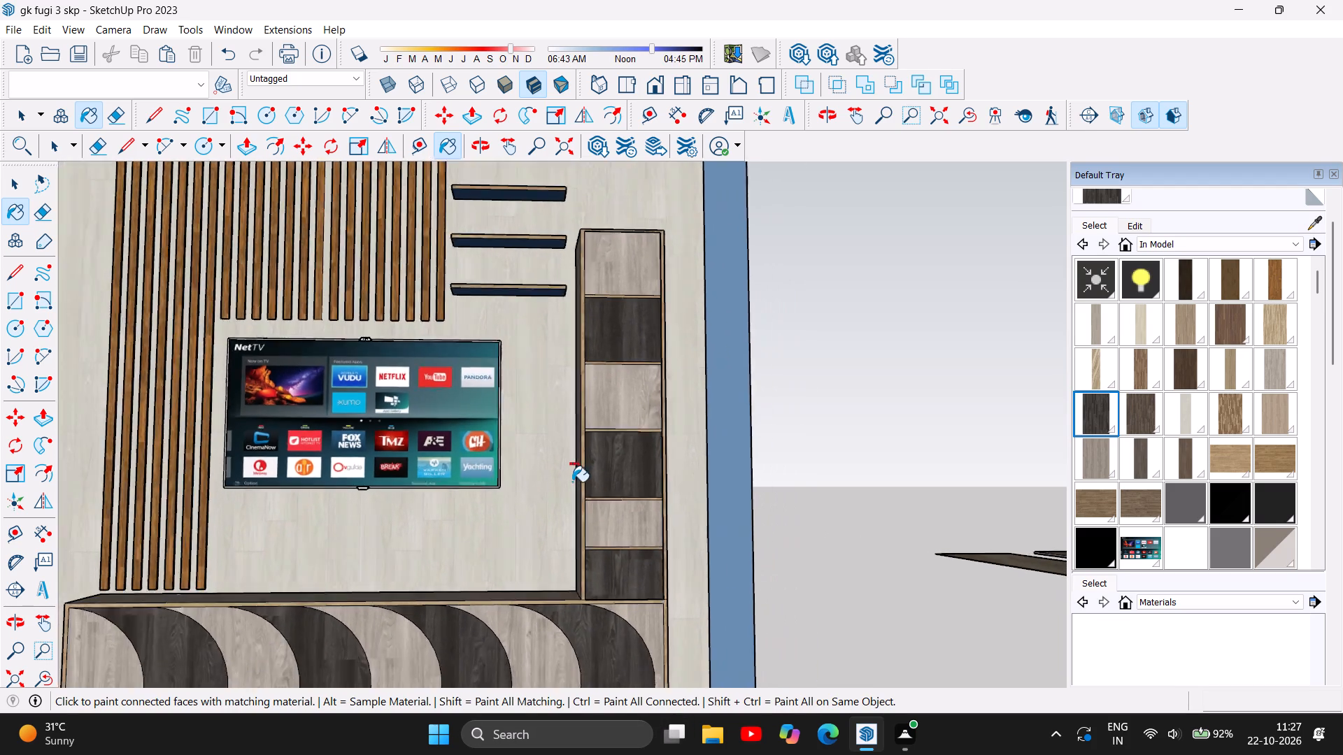
scroll(572, 482, "down", 2)
left_click(1271, 329)
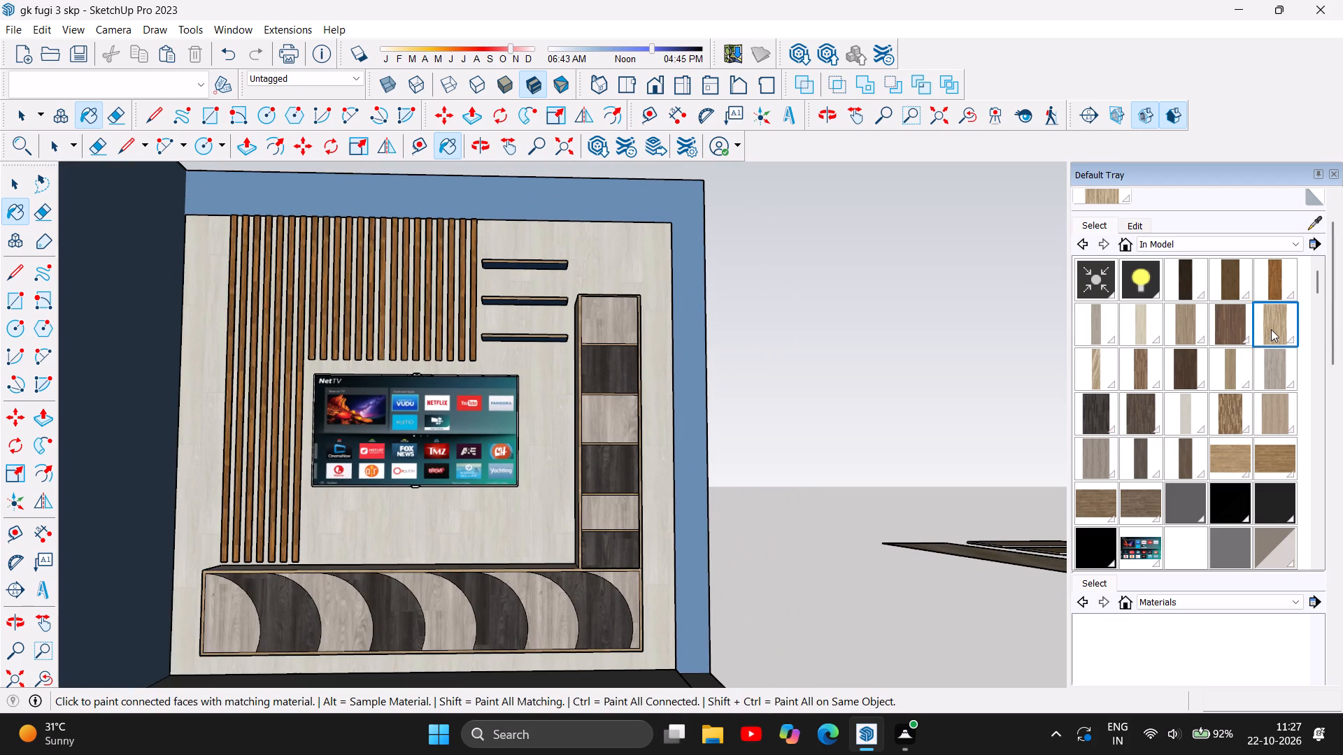
scroll(592, 475, "up", 10)
scroll(564, 524, "up", 5)
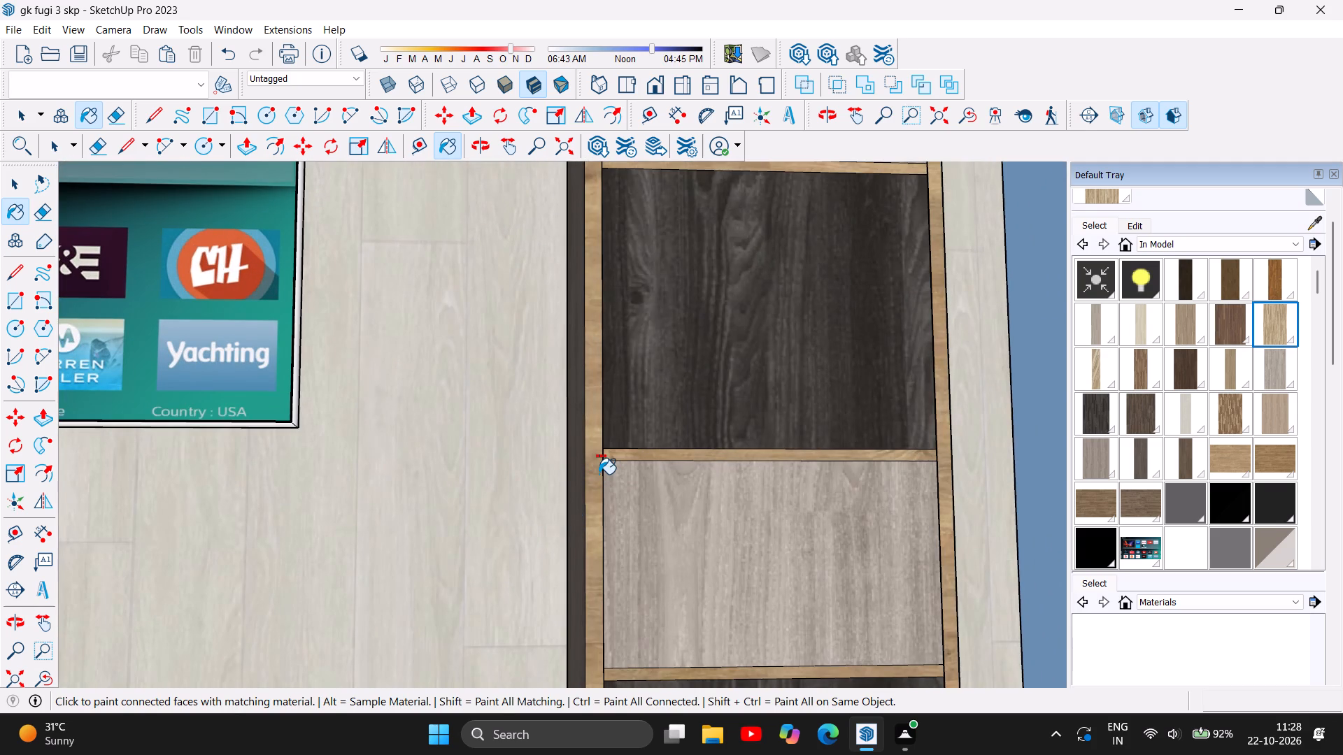
left_click(599, 482)
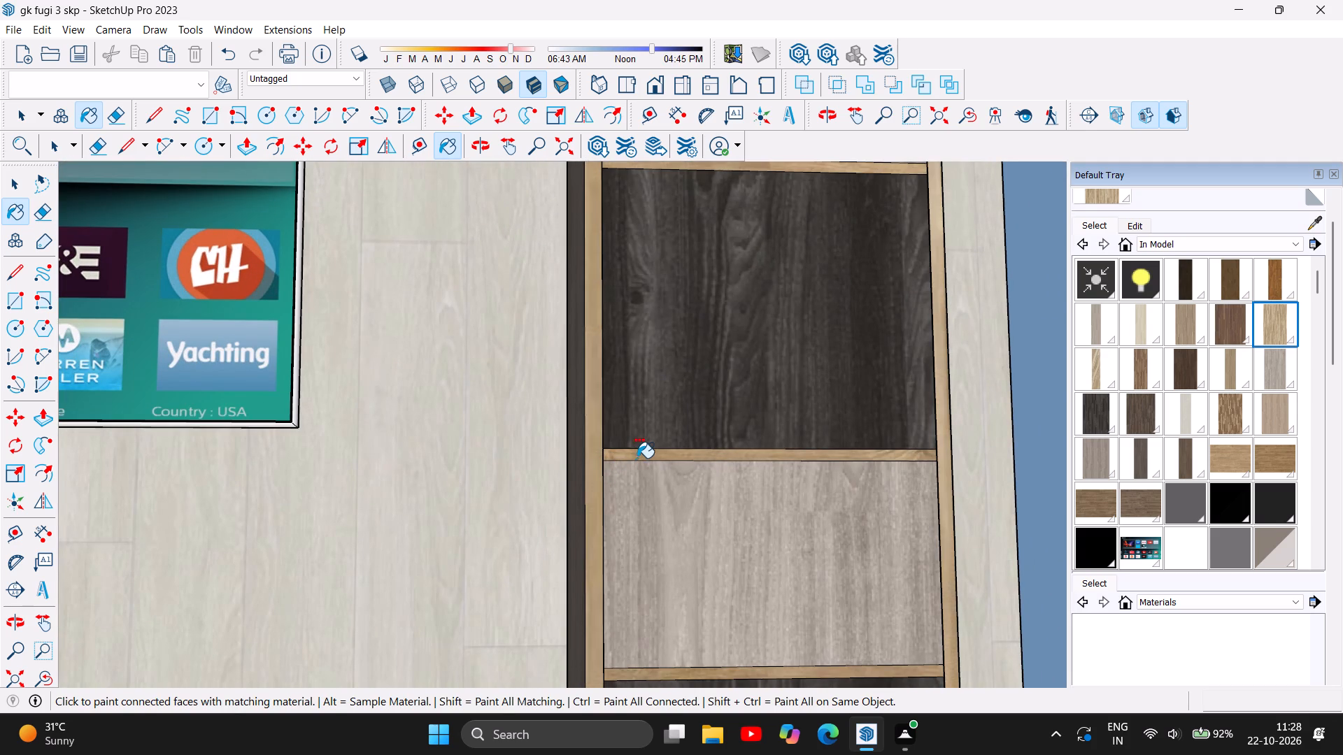
scroll(637, 458, "down", 20)
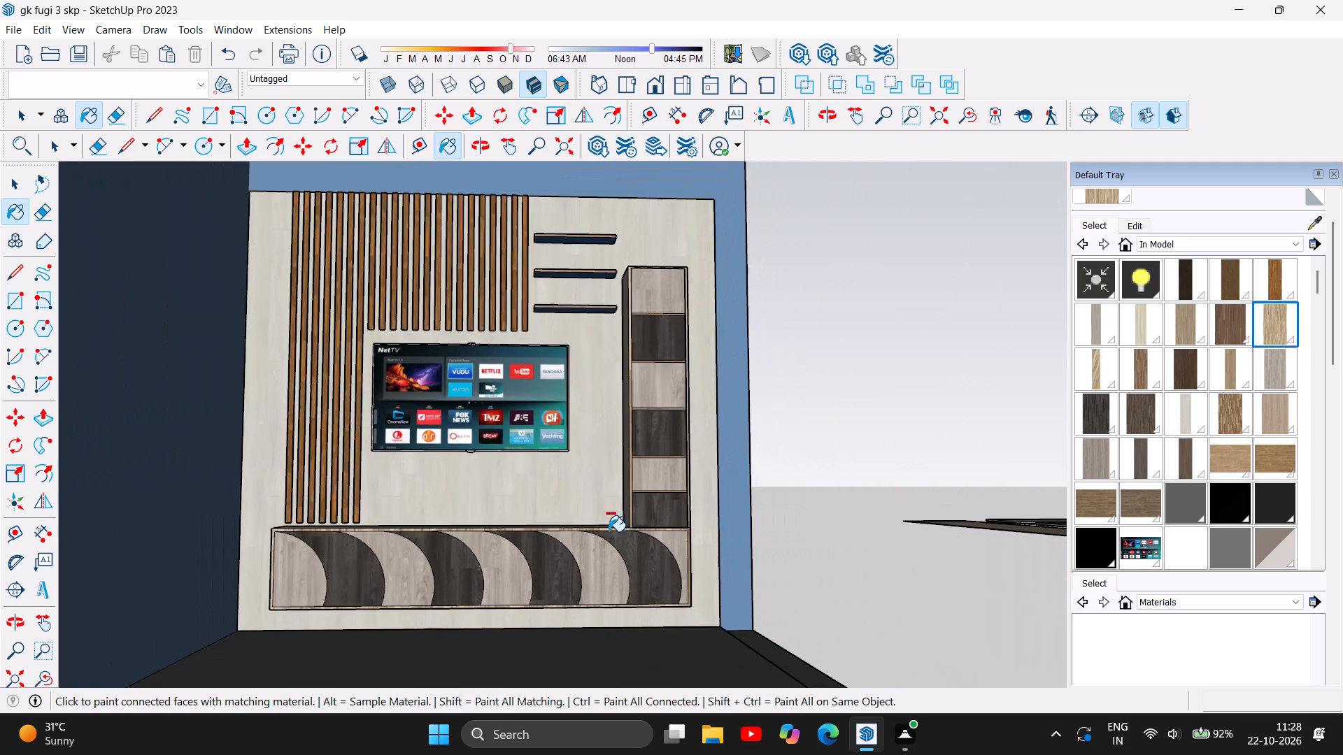
scroll(584, 542, "up", 12)
scroll(647, 496, "up", 12)
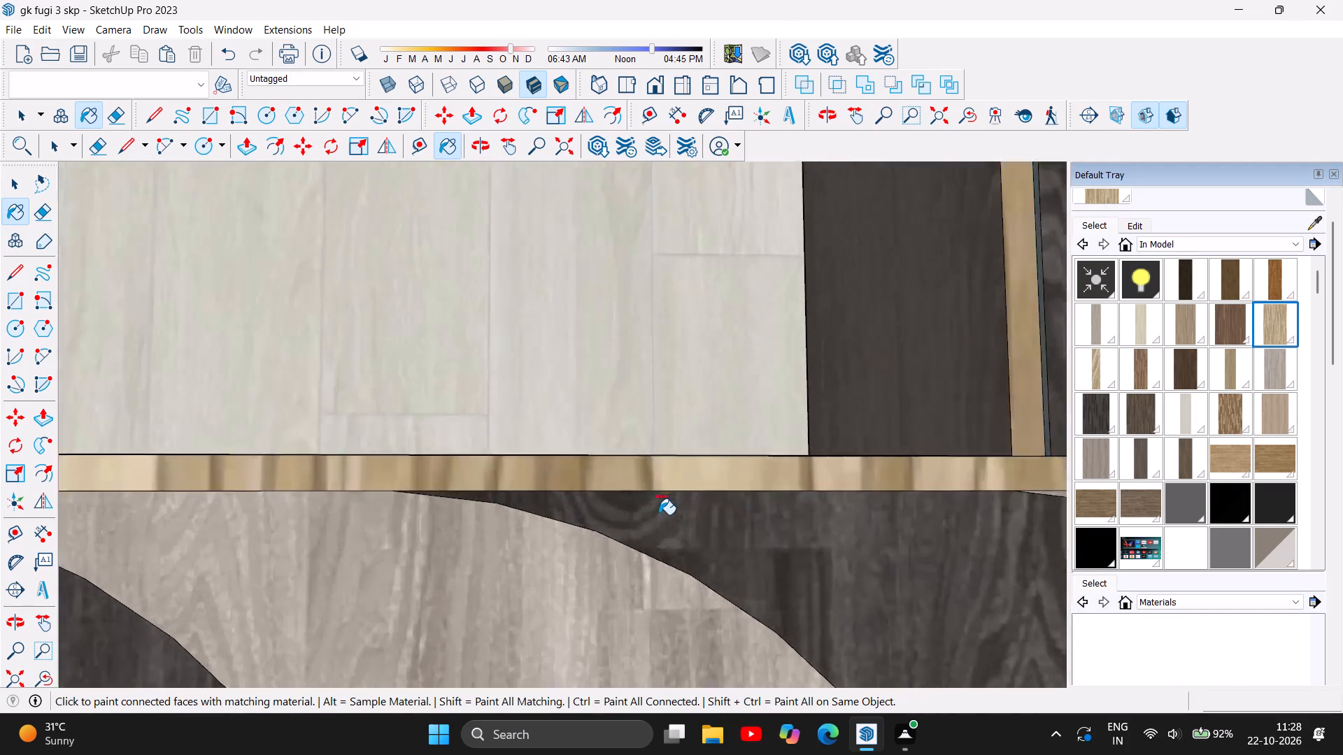
left_click(651, 484)
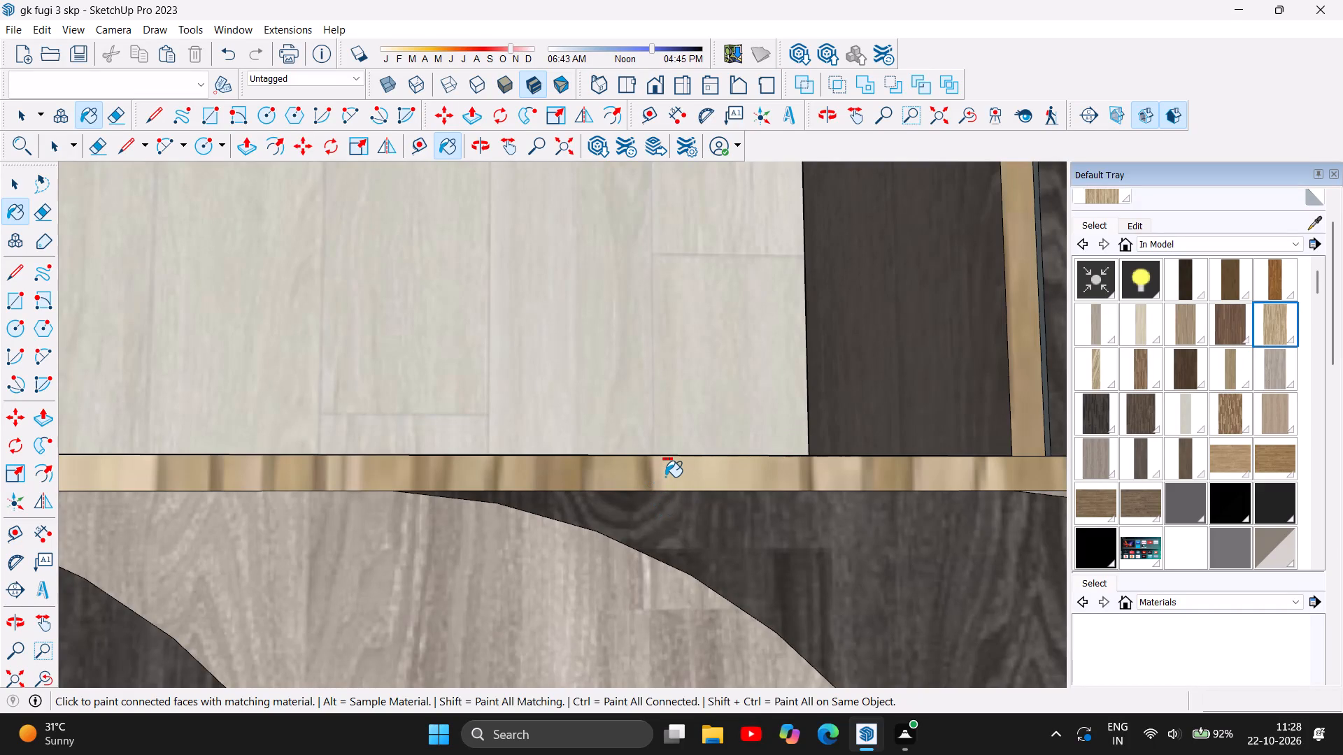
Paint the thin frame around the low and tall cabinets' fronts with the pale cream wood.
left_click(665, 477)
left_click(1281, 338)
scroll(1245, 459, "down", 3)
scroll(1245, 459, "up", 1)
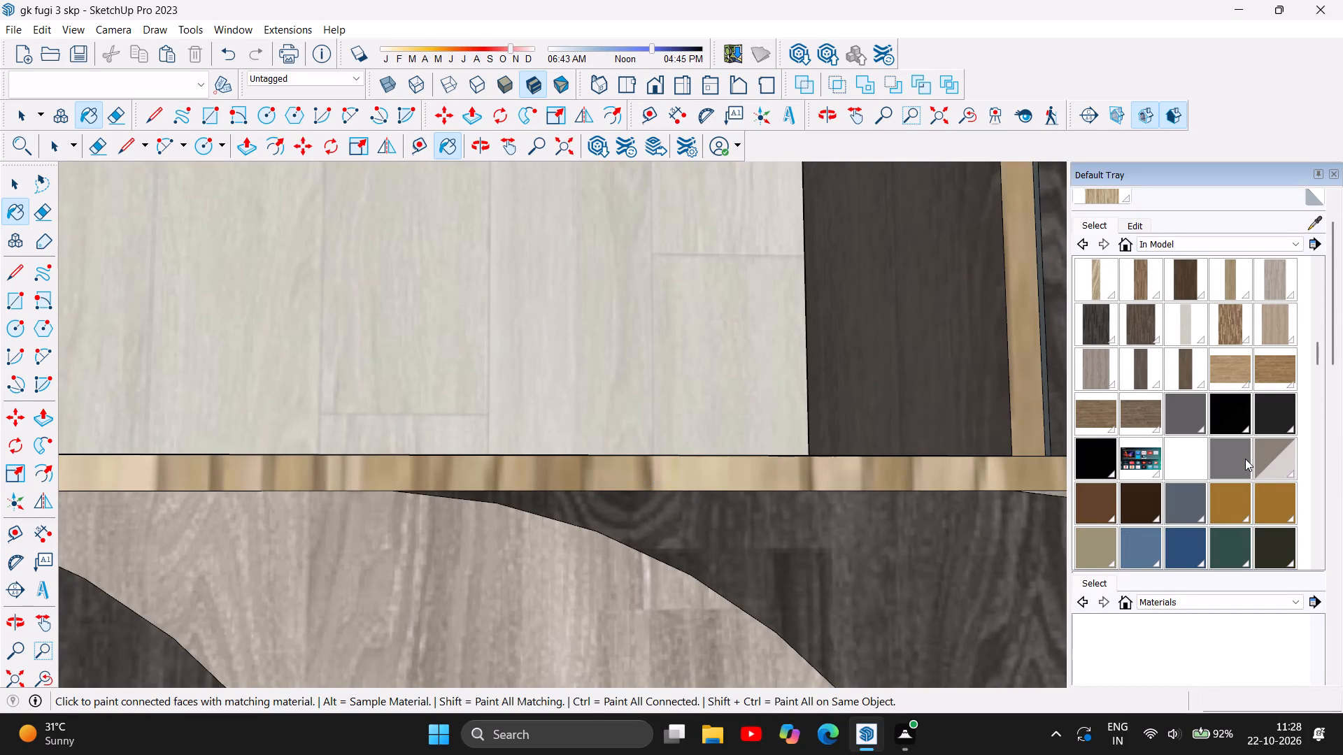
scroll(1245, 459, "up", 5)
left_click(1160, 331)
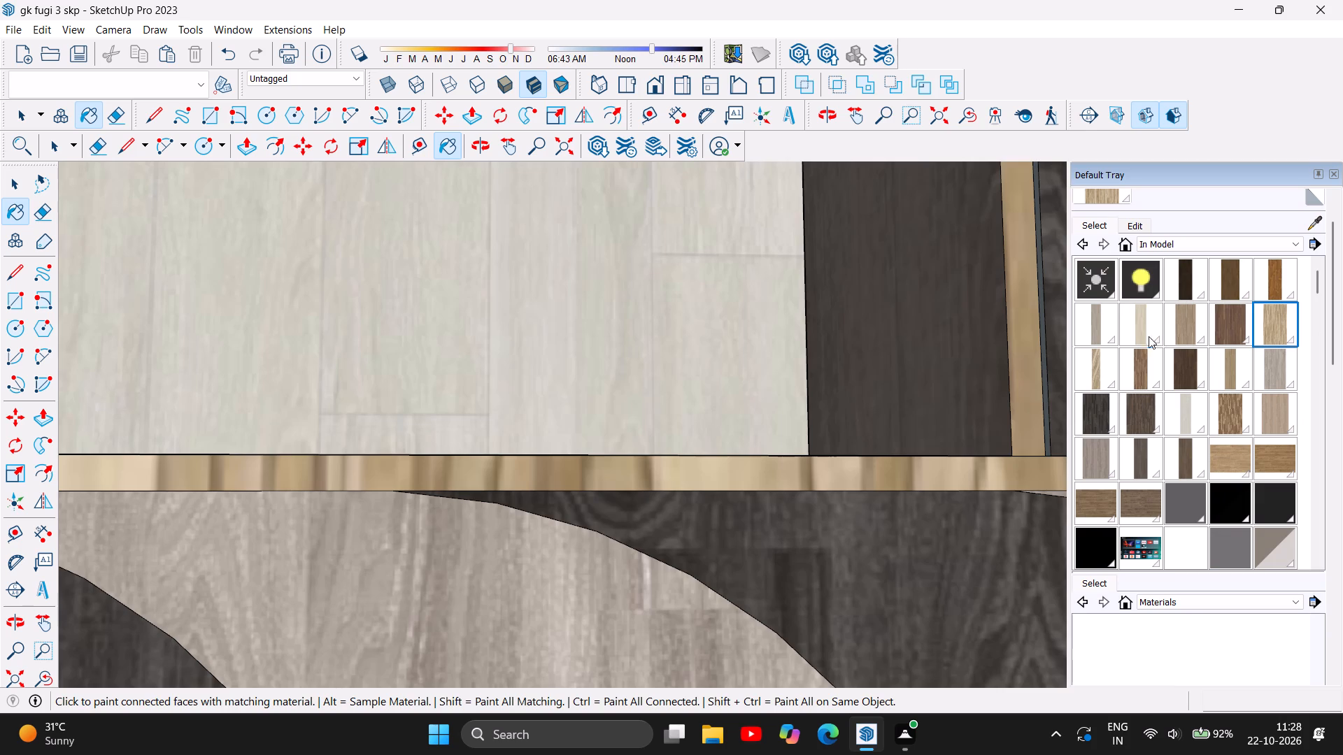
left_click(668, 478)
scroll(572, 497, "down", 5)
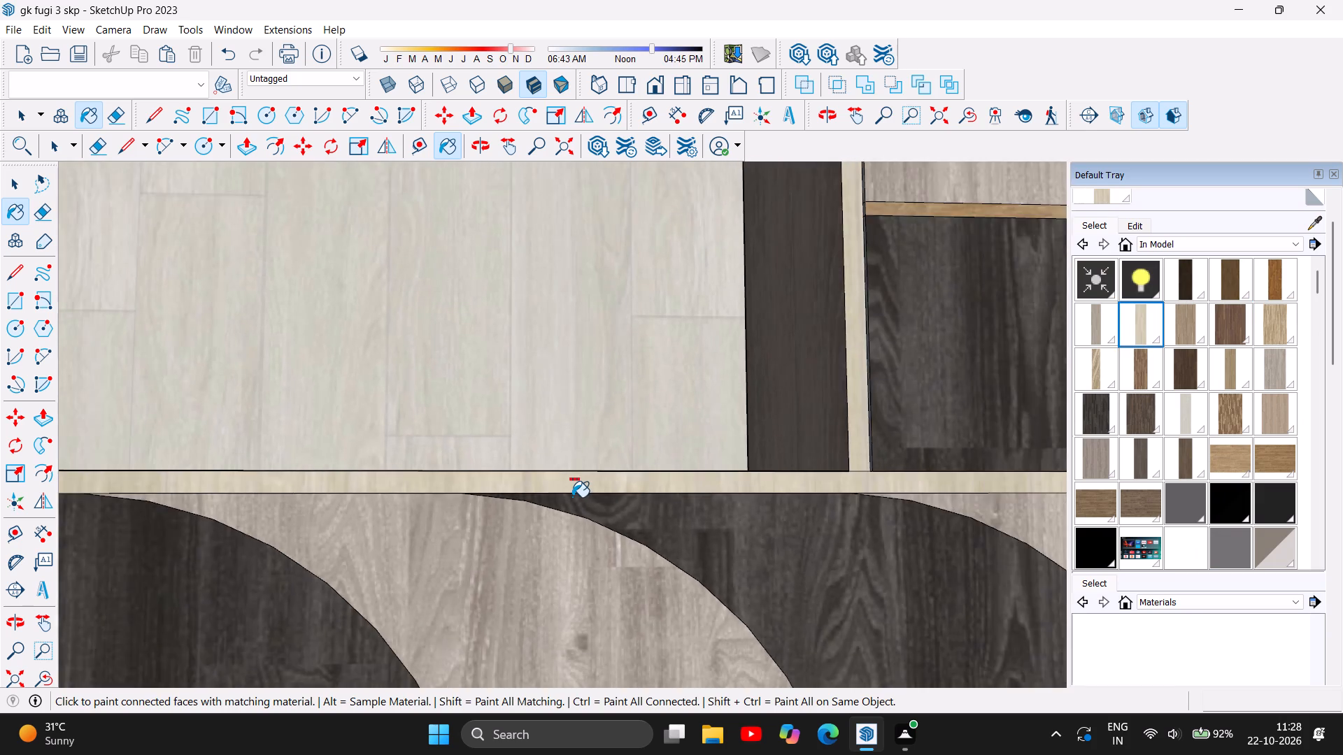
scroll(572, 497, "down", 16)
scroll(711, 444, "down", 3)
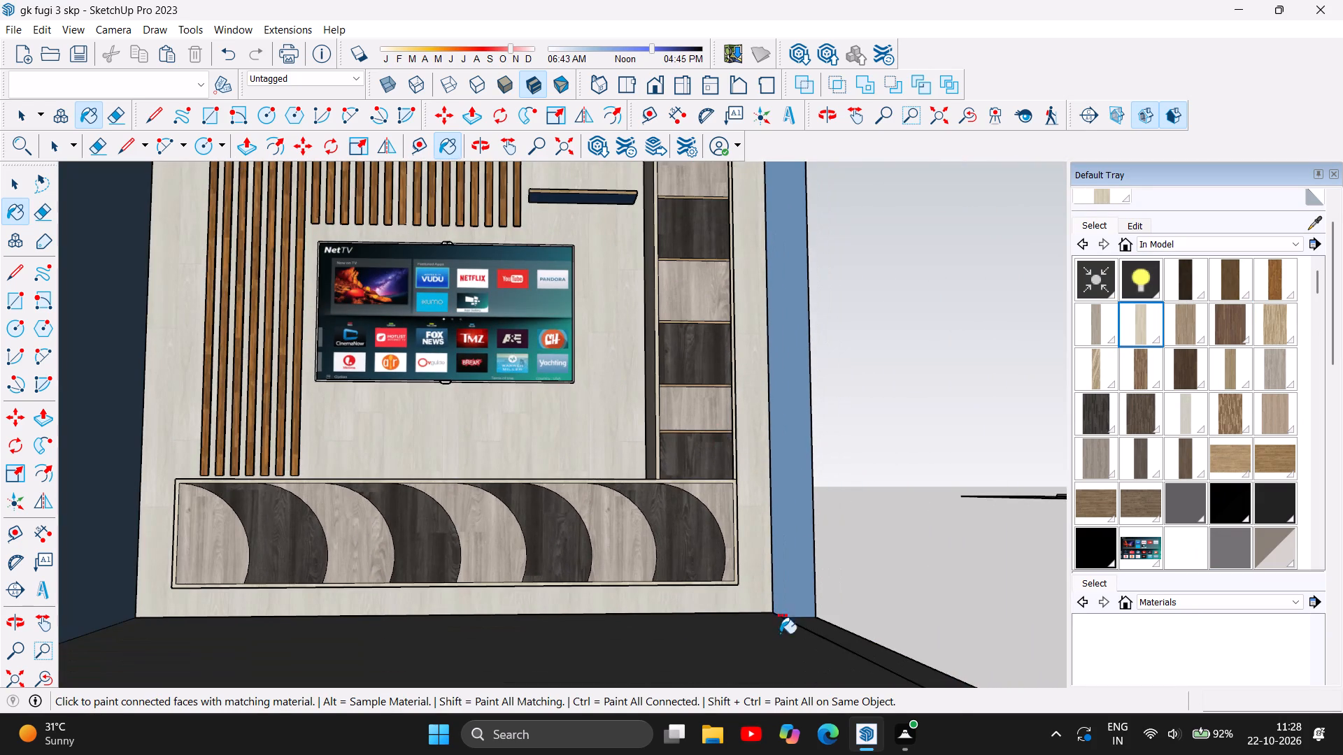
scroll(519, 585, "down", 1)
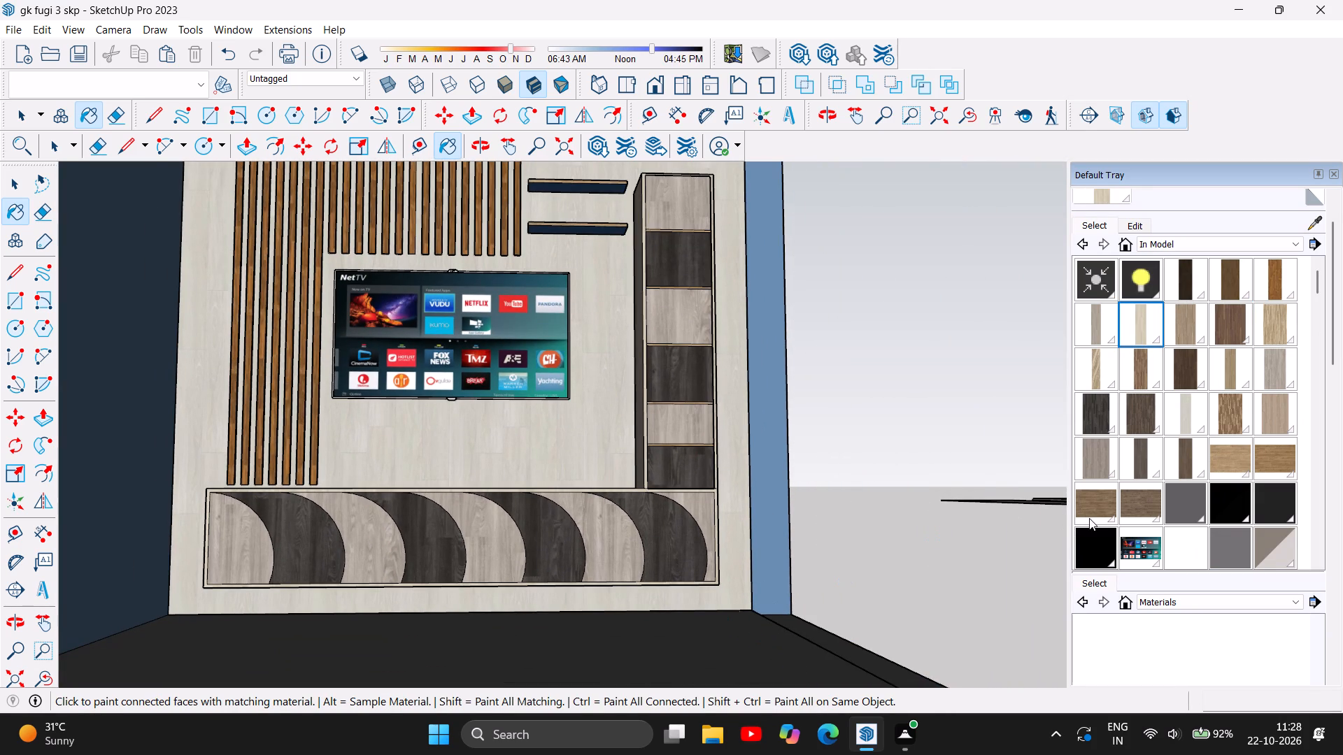
Paint the thin frame around the low and tall cabinets' fronts with the horizontal-grain light oak wood.
left_click(1090, 515)
left_click(1101, 368)
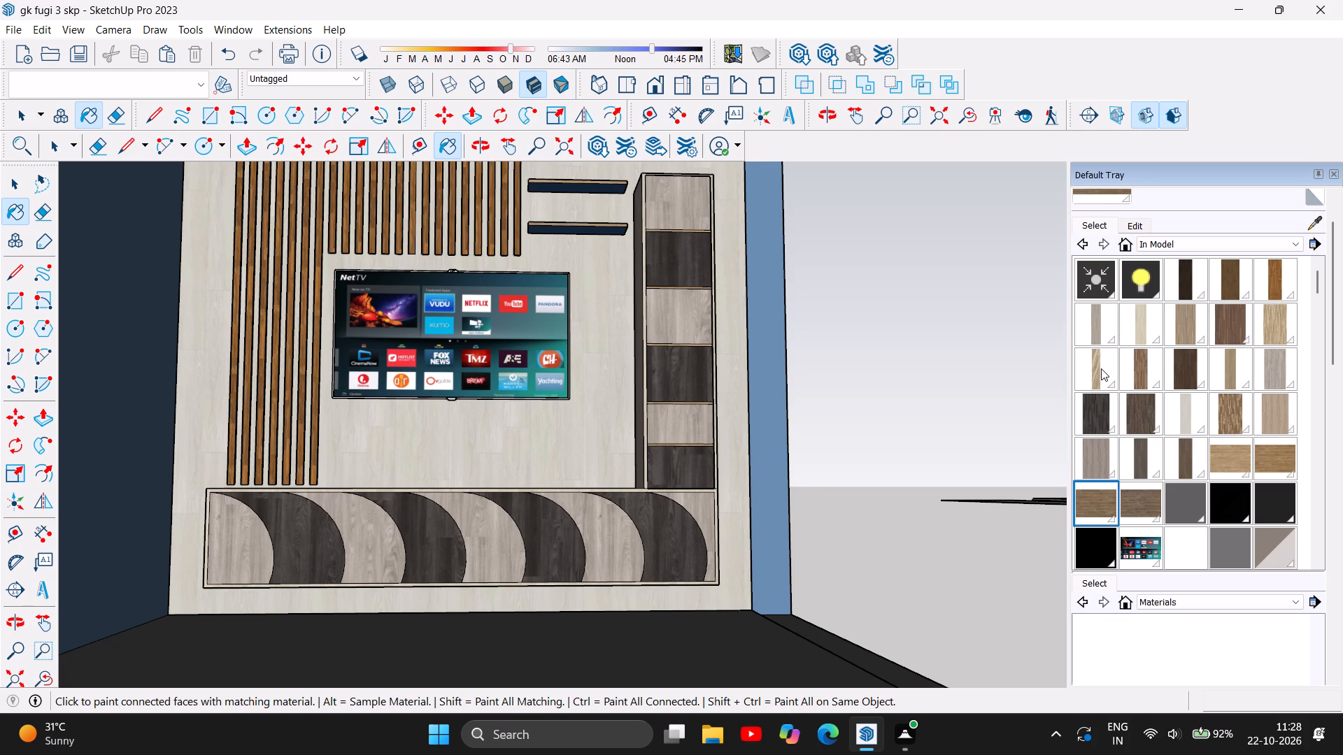
left_click(1243, 461)
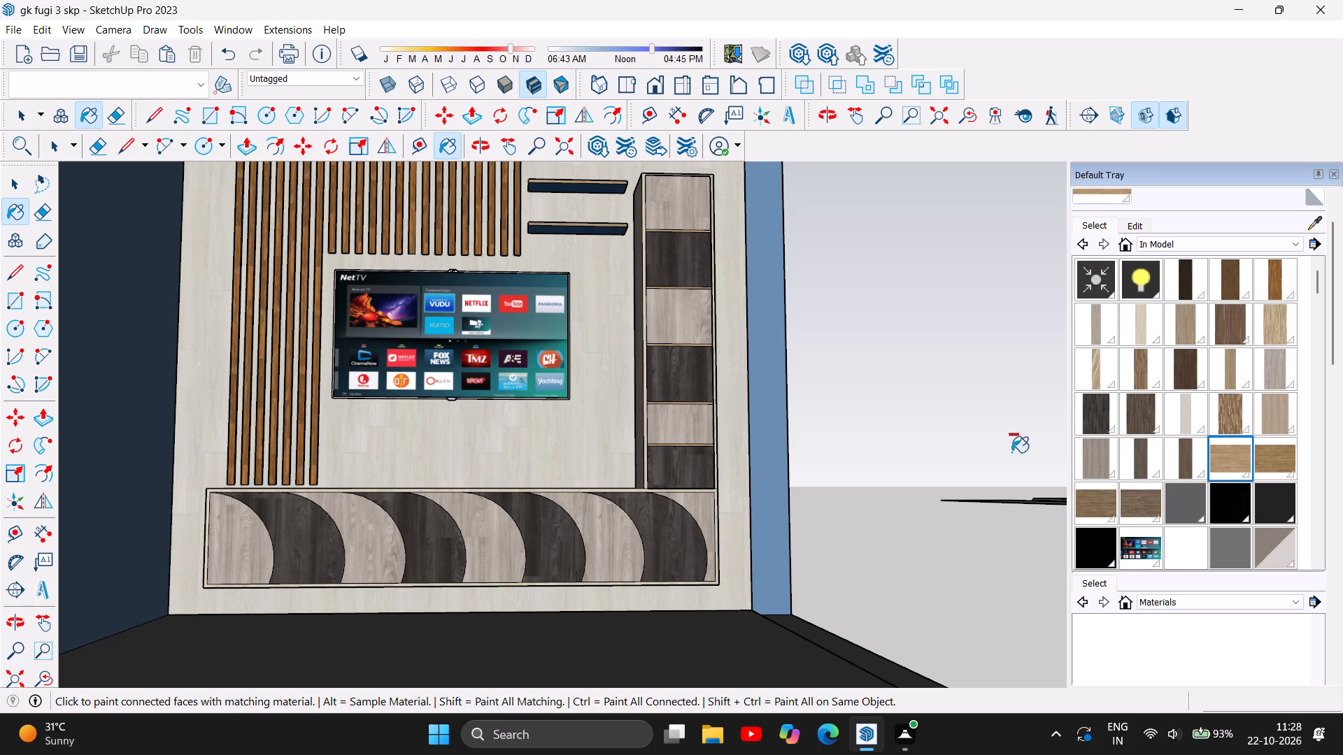
scroll(800, 479, "up", 5)
scroll(755, 491, "down", 8)
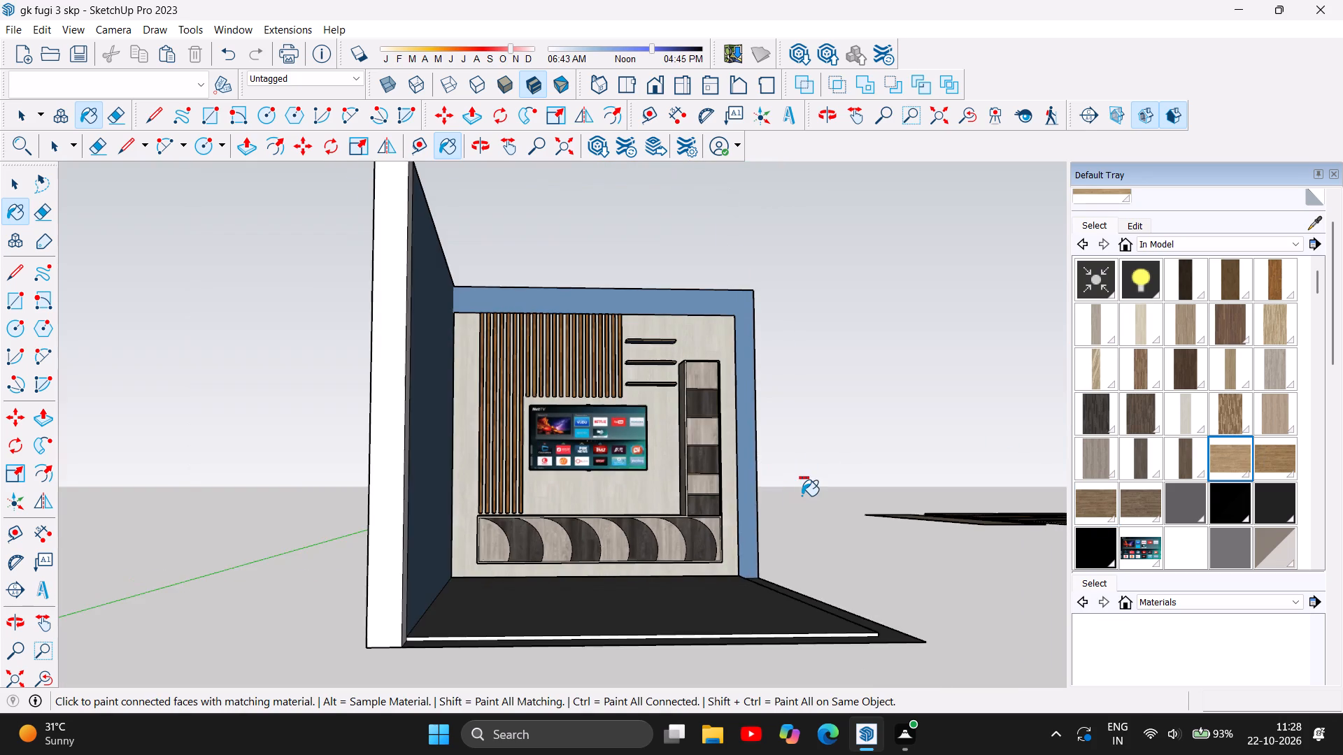
scroll(650, 555, "up", 4)
scroll(711, 477, "up", 18)
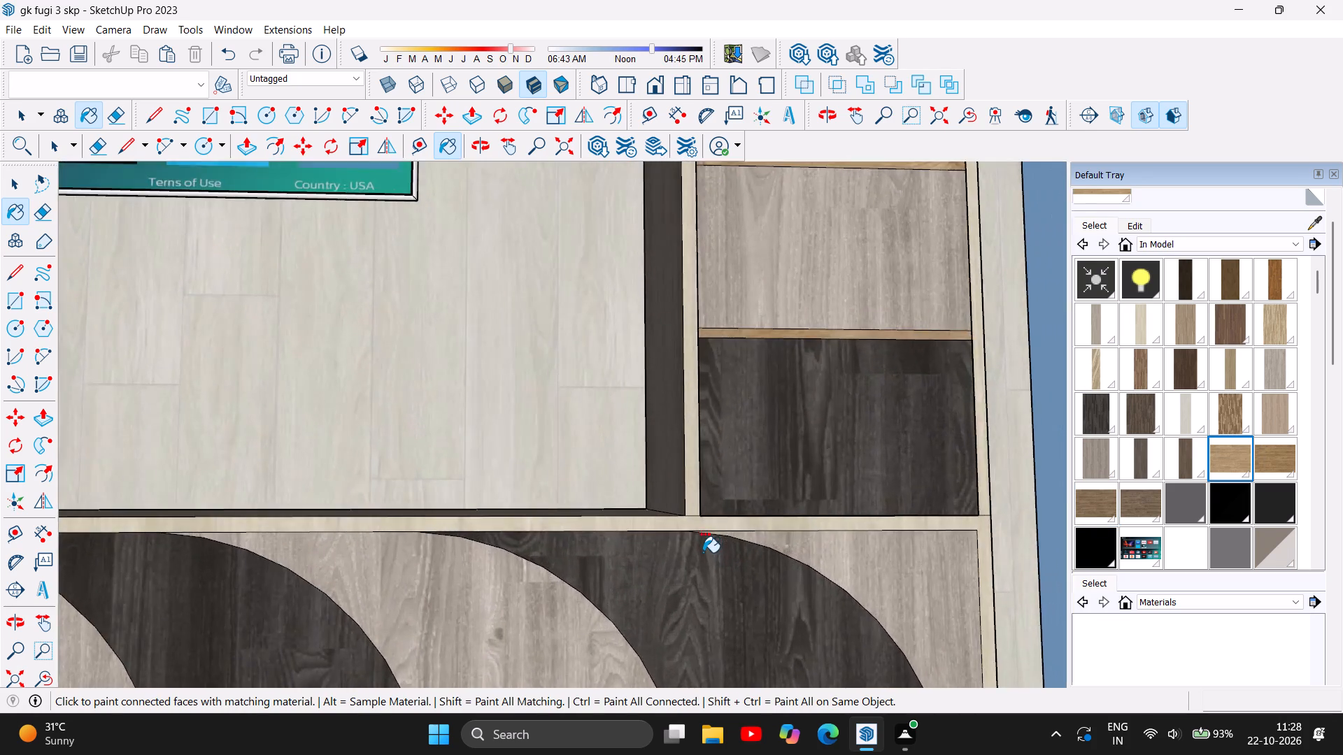
scroll(703, 552, "up", 6)
left_click(689, 498)
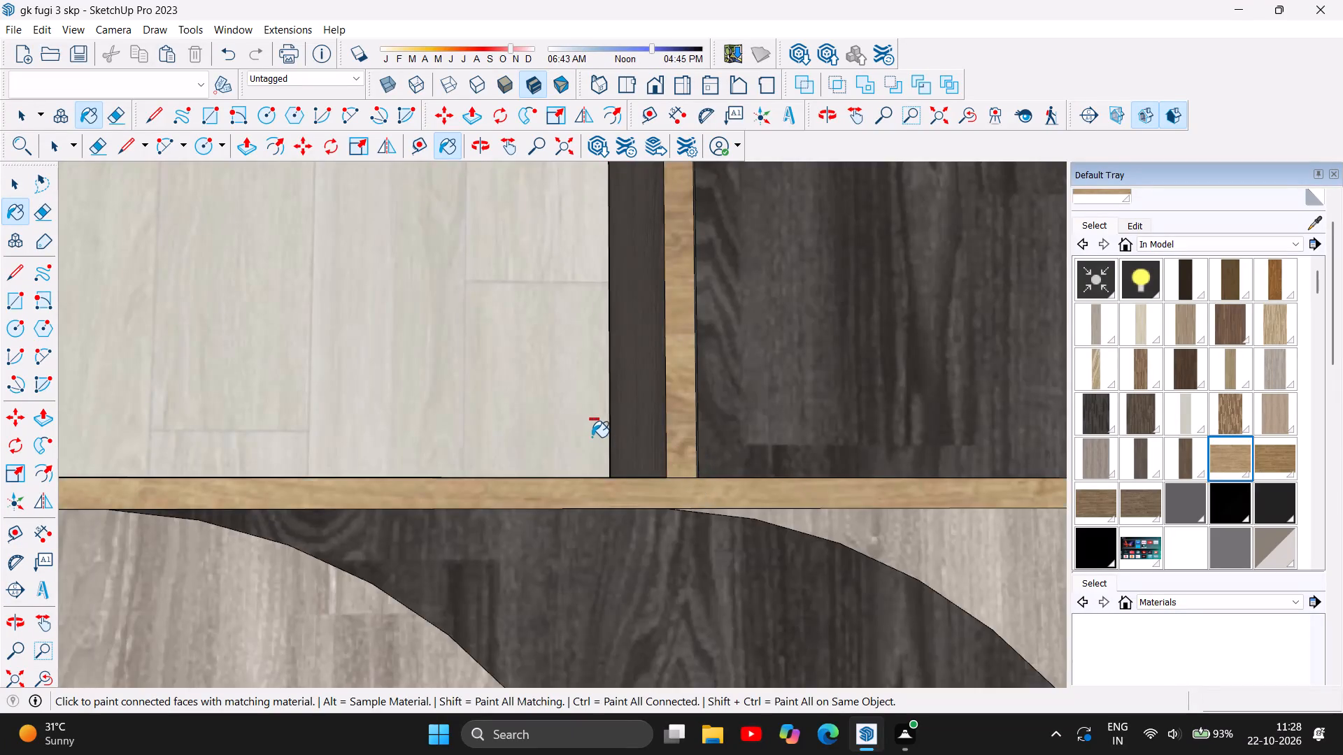
Paint the thin divider strips between the tall cabinet's door fronts with the same horizontal-grain light oak.
scroll(591, 436, "down", 20)
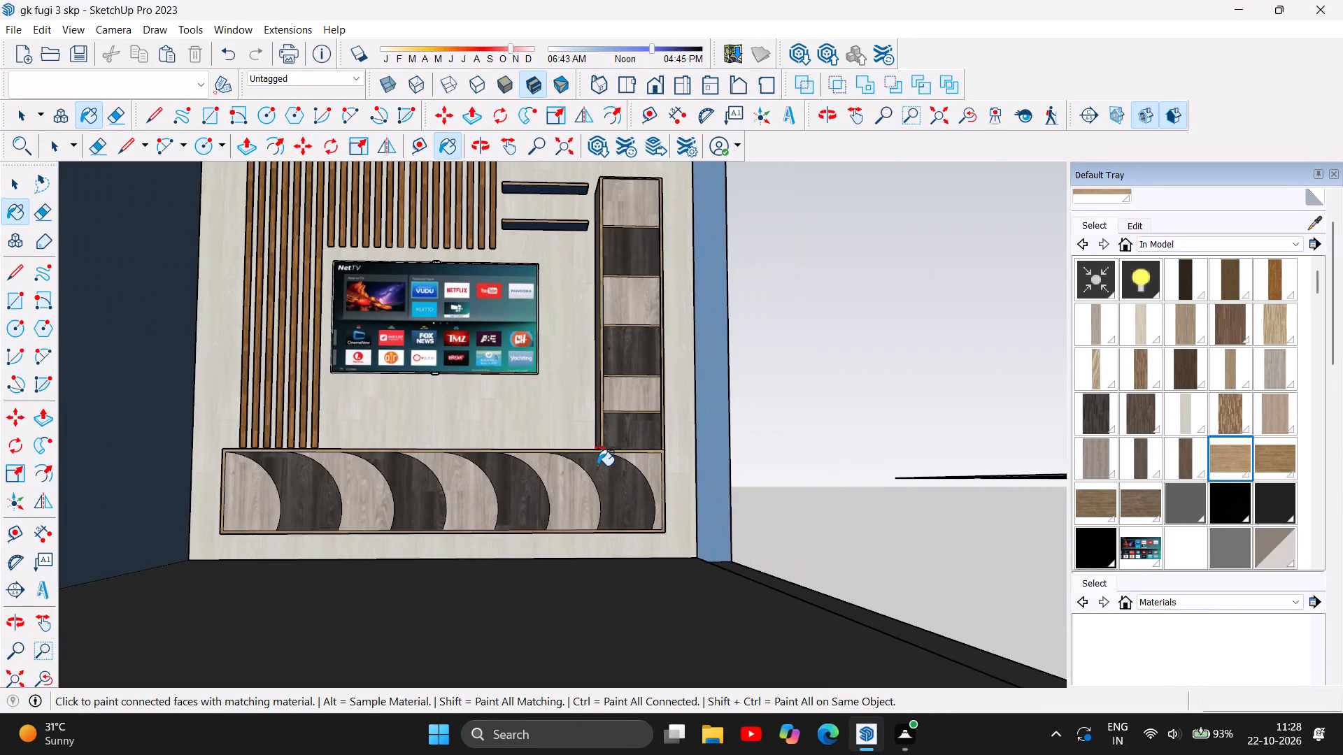
scroll(598, 468, "down", 2)
scroll(641, 393, "up", 4)
scroll(630, 466, "up", 7)
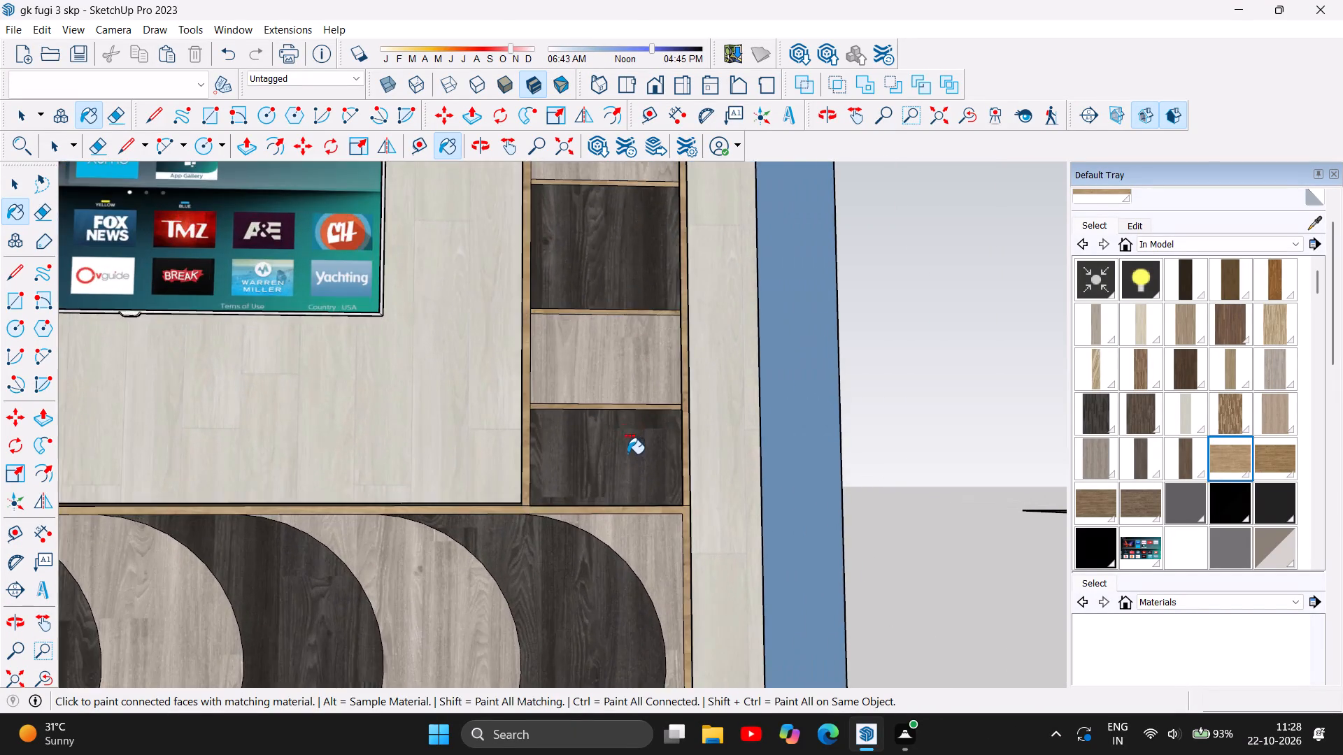
scroll(623, 429, "up", 12)
left_click(660, 364)
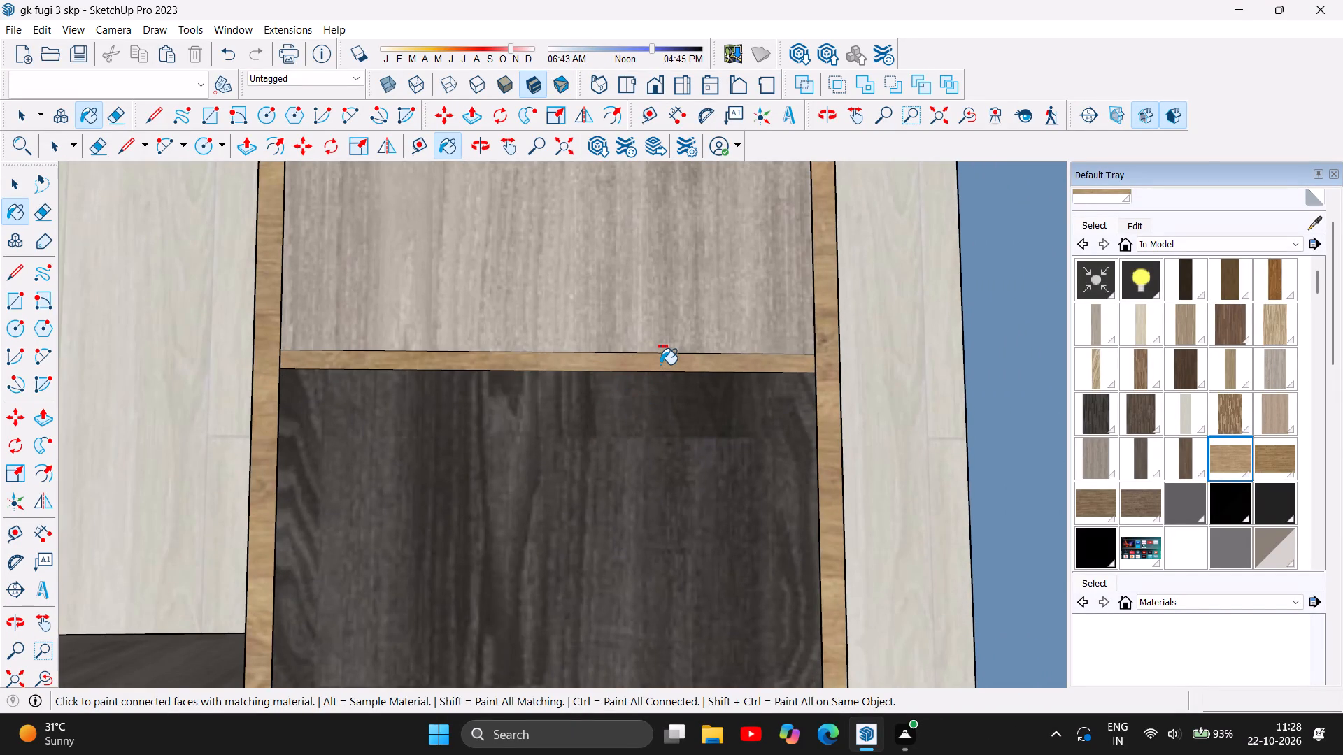
left_click(660, 364)
scroll(564, 507, "down", 13)
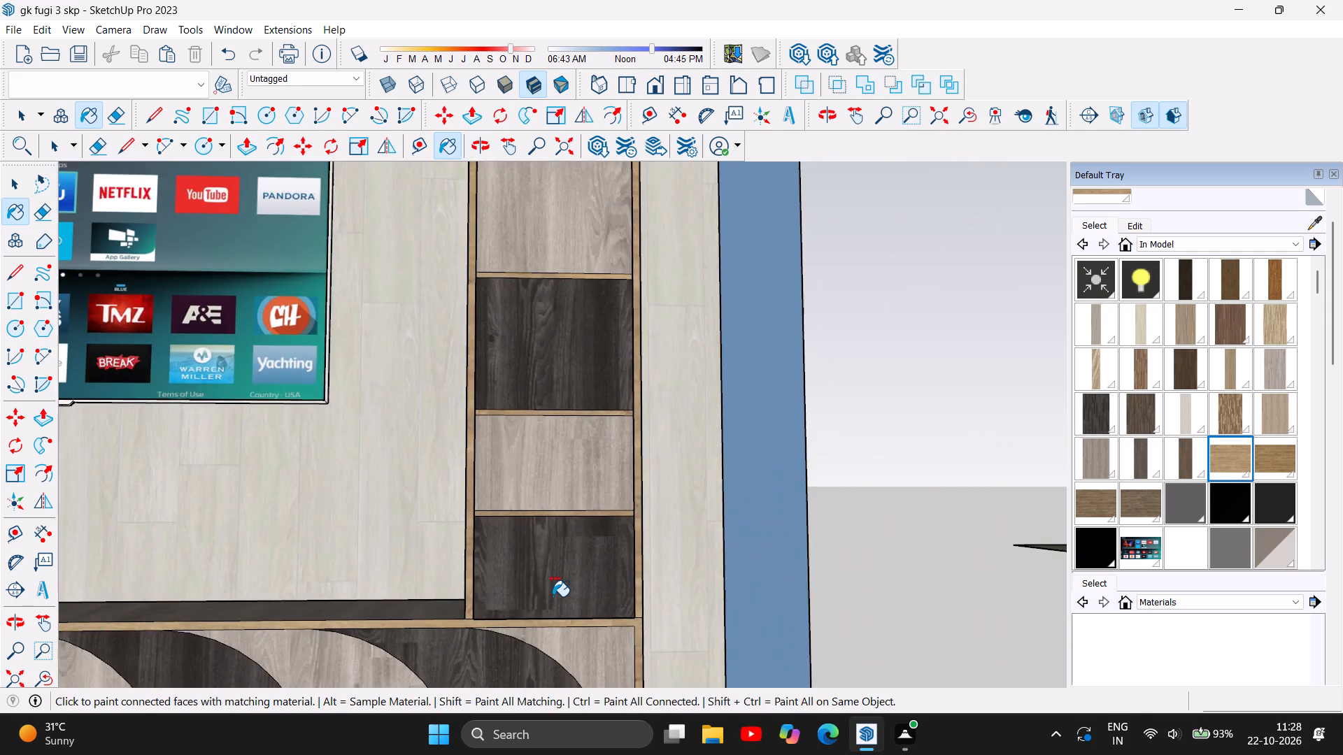
scroll(553, 594, "down", 7)
scroll(646, 521, "down", 5)
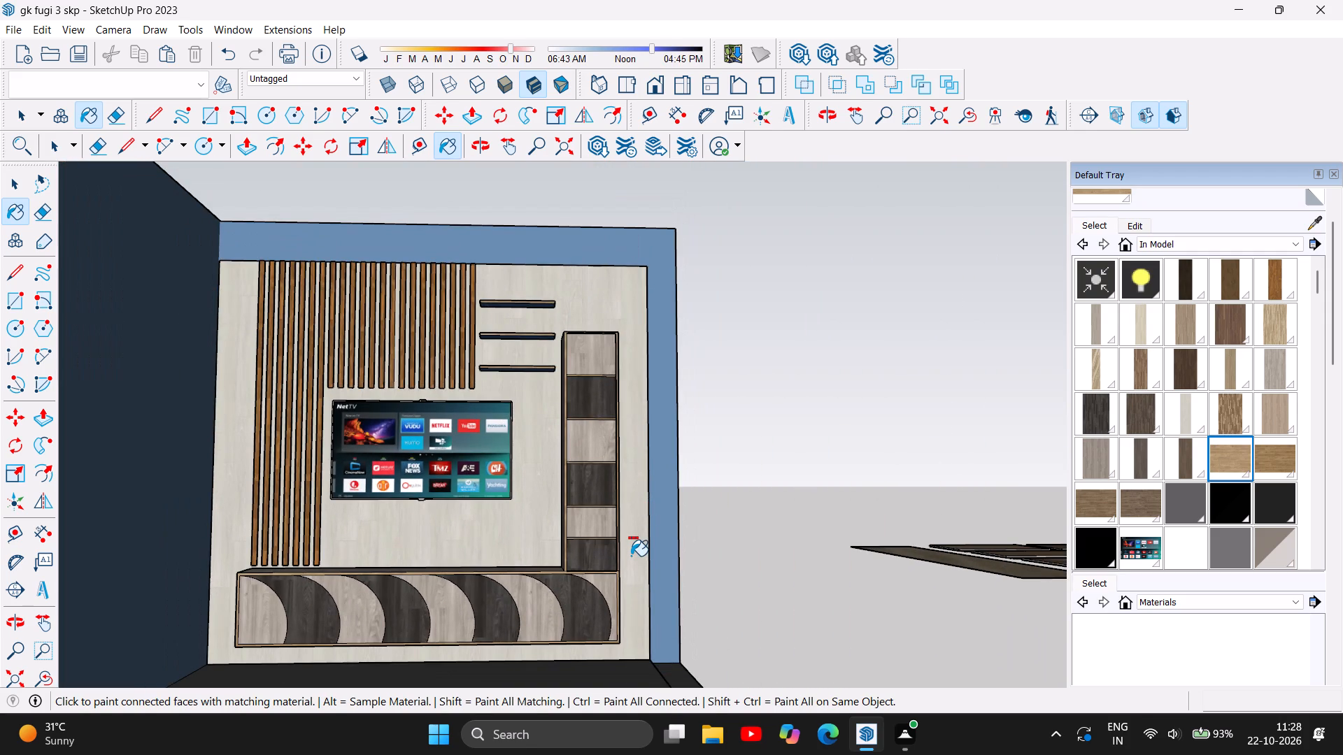
scroll(501, 435, "down", 4)
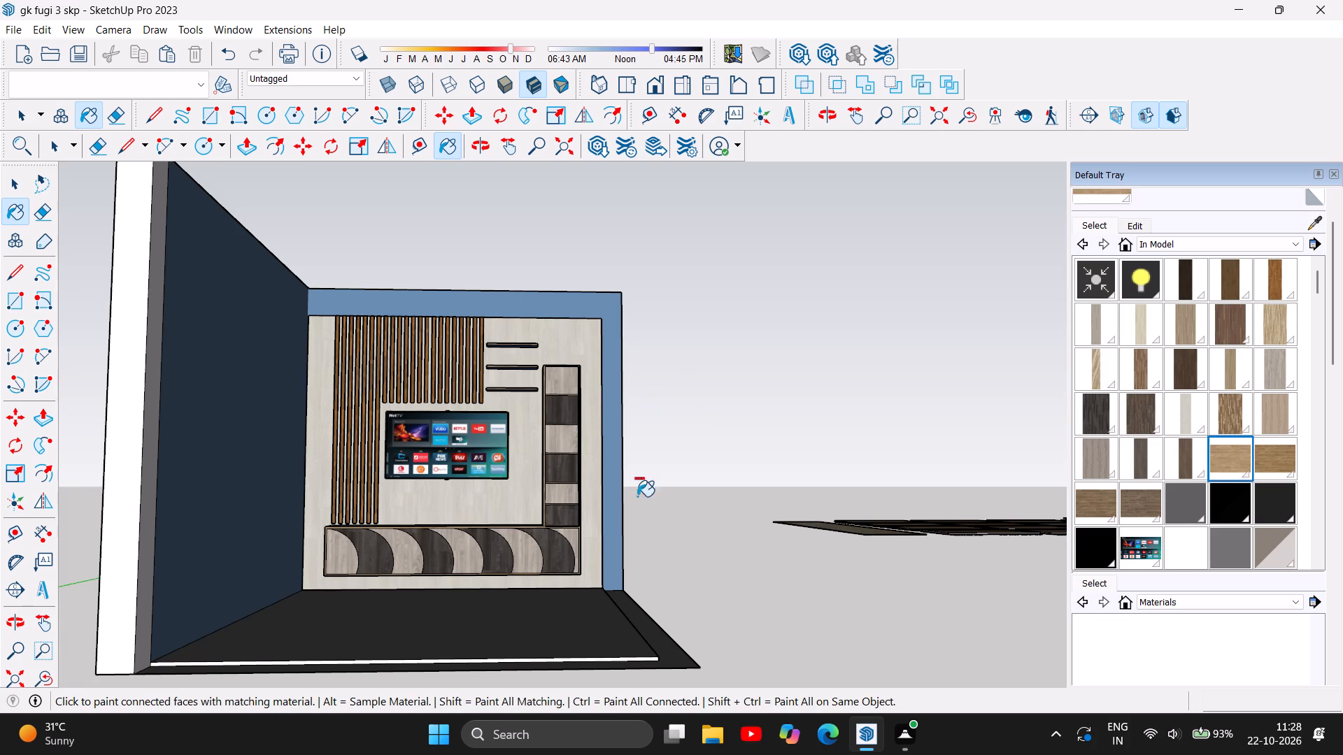
Examine the recoloured low and tall cabinets and the whole TV wall from oblique and frontal angles.
left_click(478, 136)
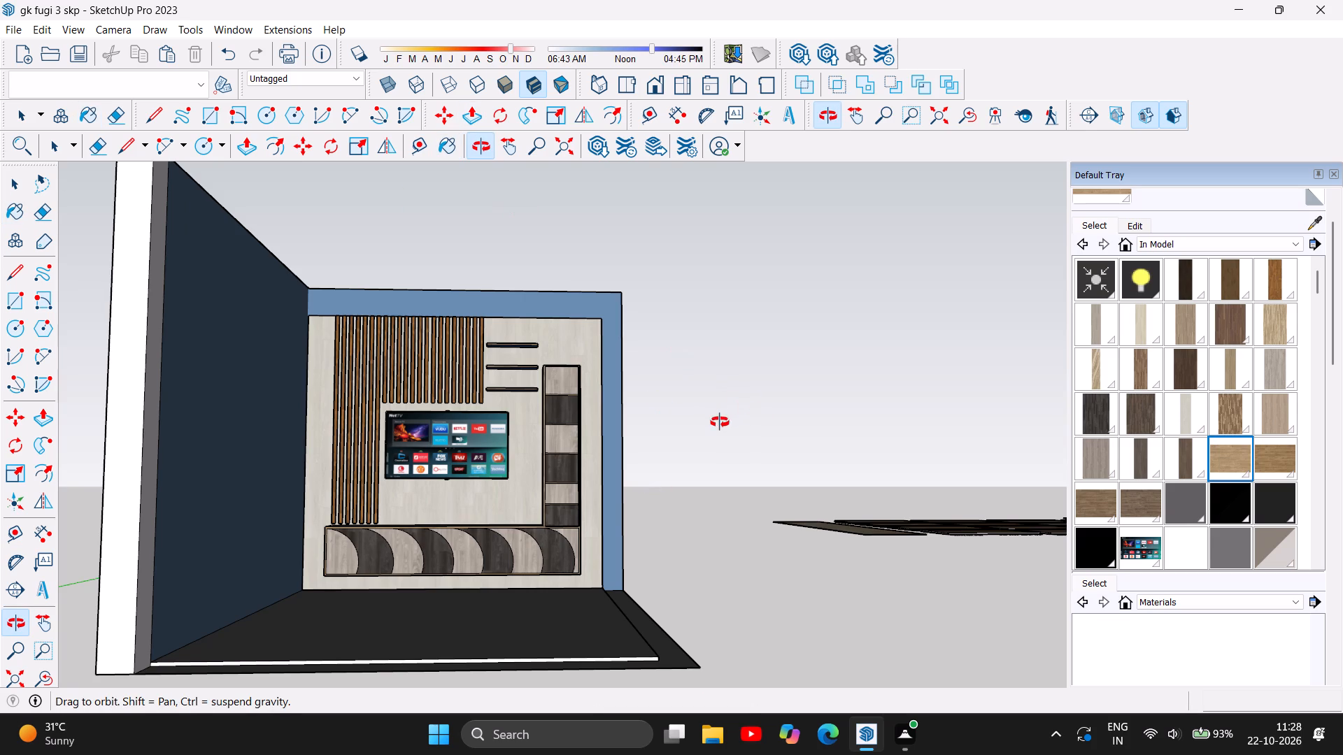
left_click_drag(720, 422, 547, 561)
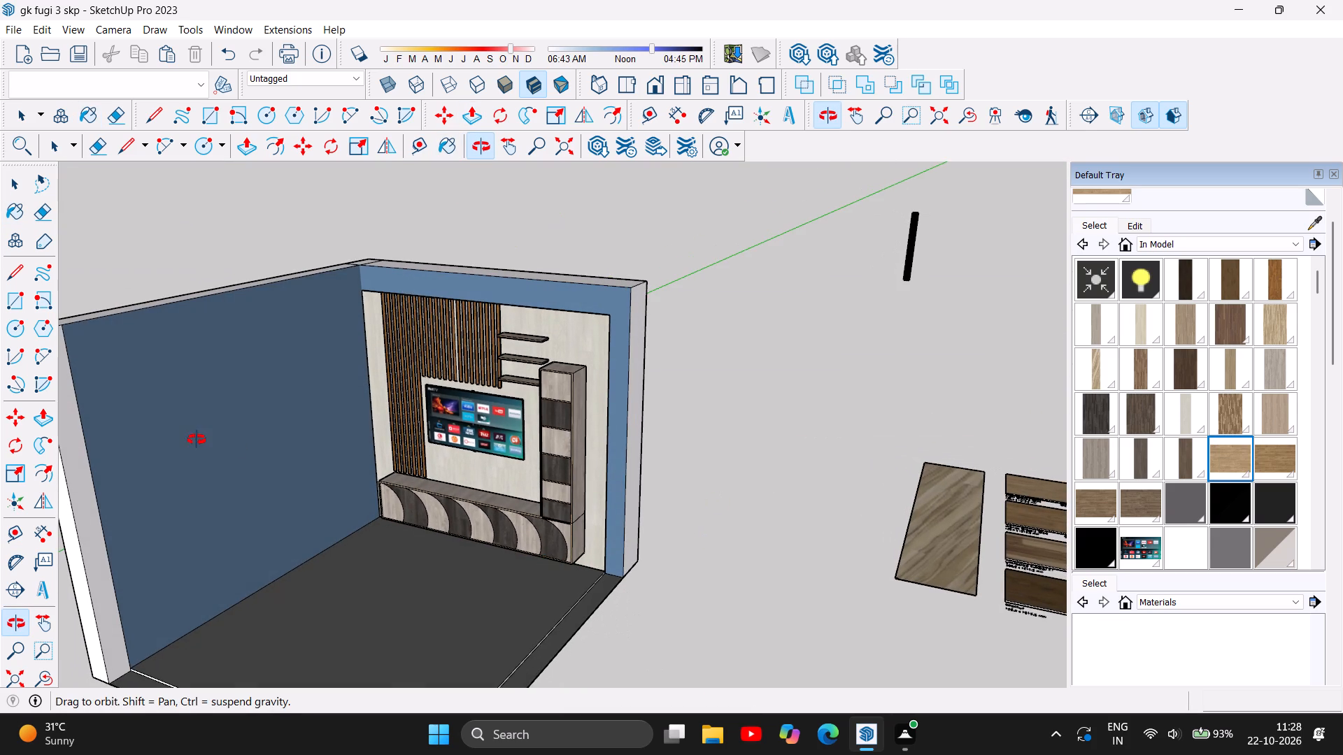
scroll(227, 438, "up", 4)
scroll(297, 449, "up", 1)
scroll(355, 454, "up", 3)
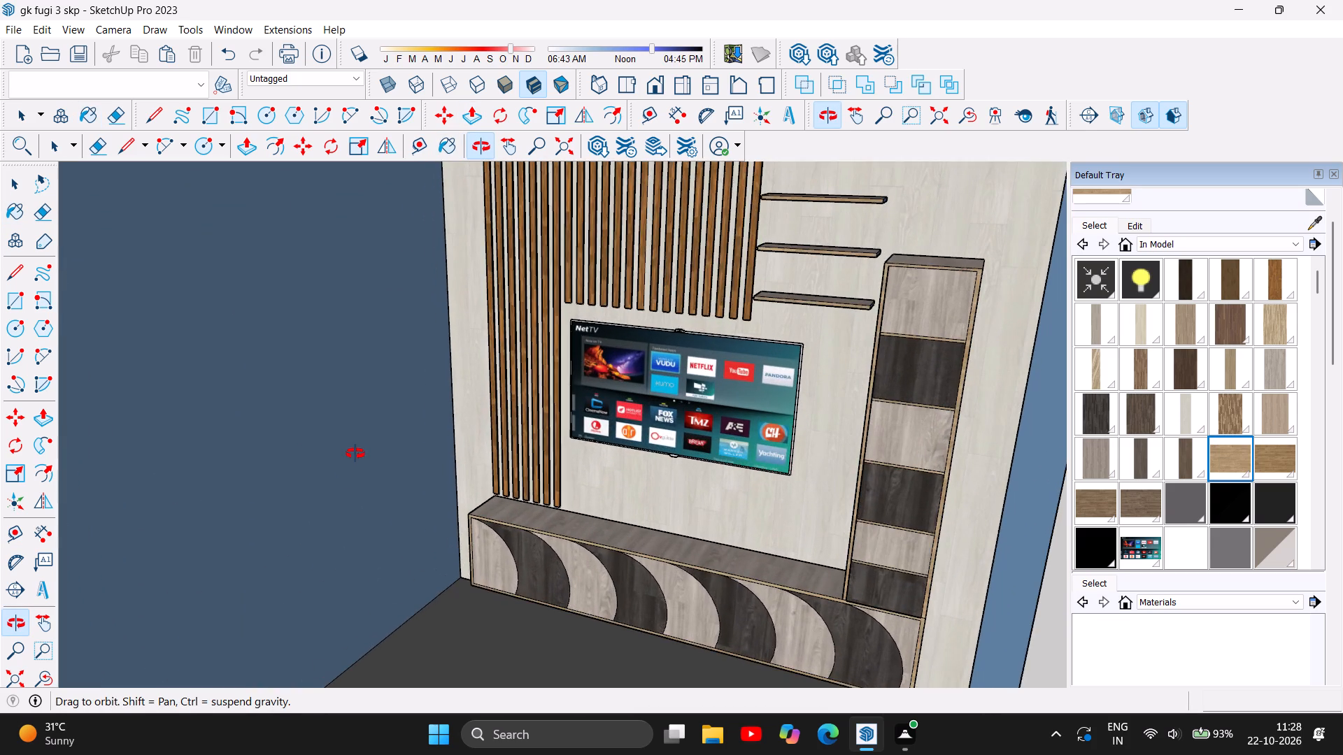
scroll(355, 454, "down", 1)
left_click_drag(434, 490, 449, 458)
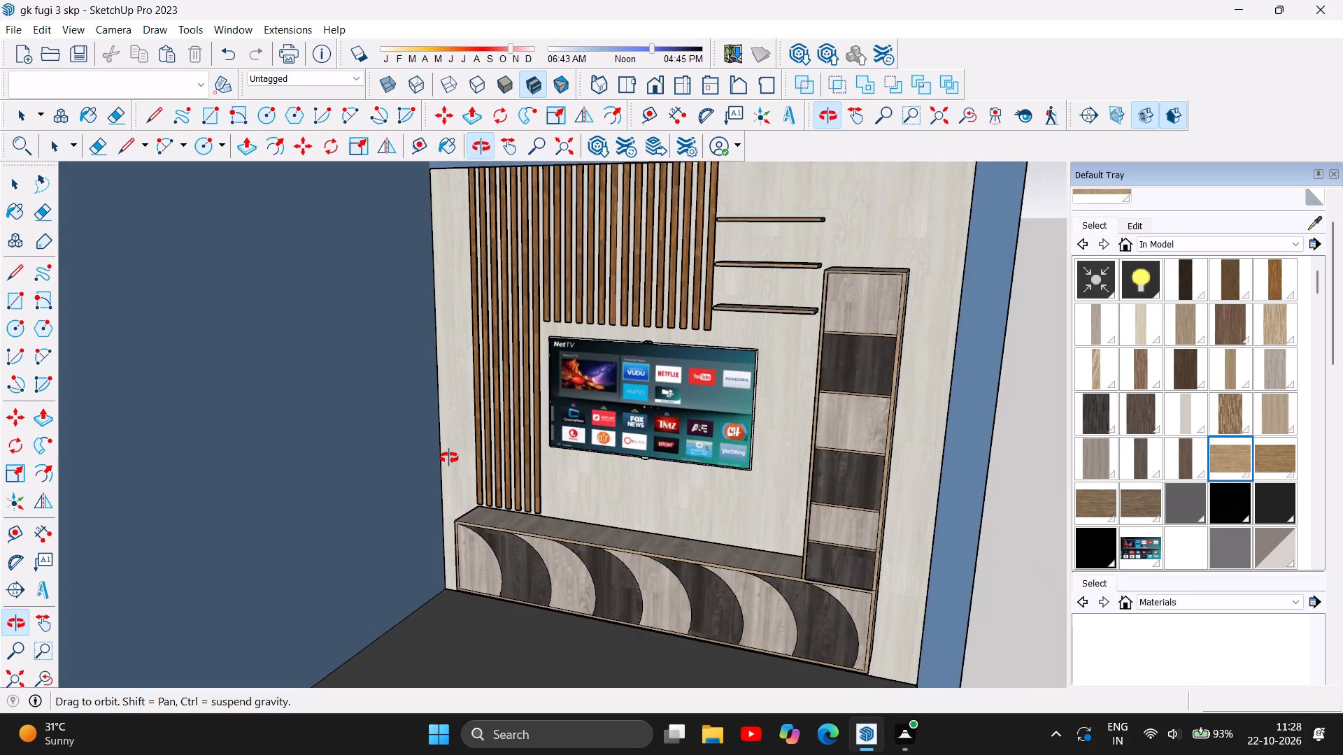
left_click_drag(449, 458, 576, 386)
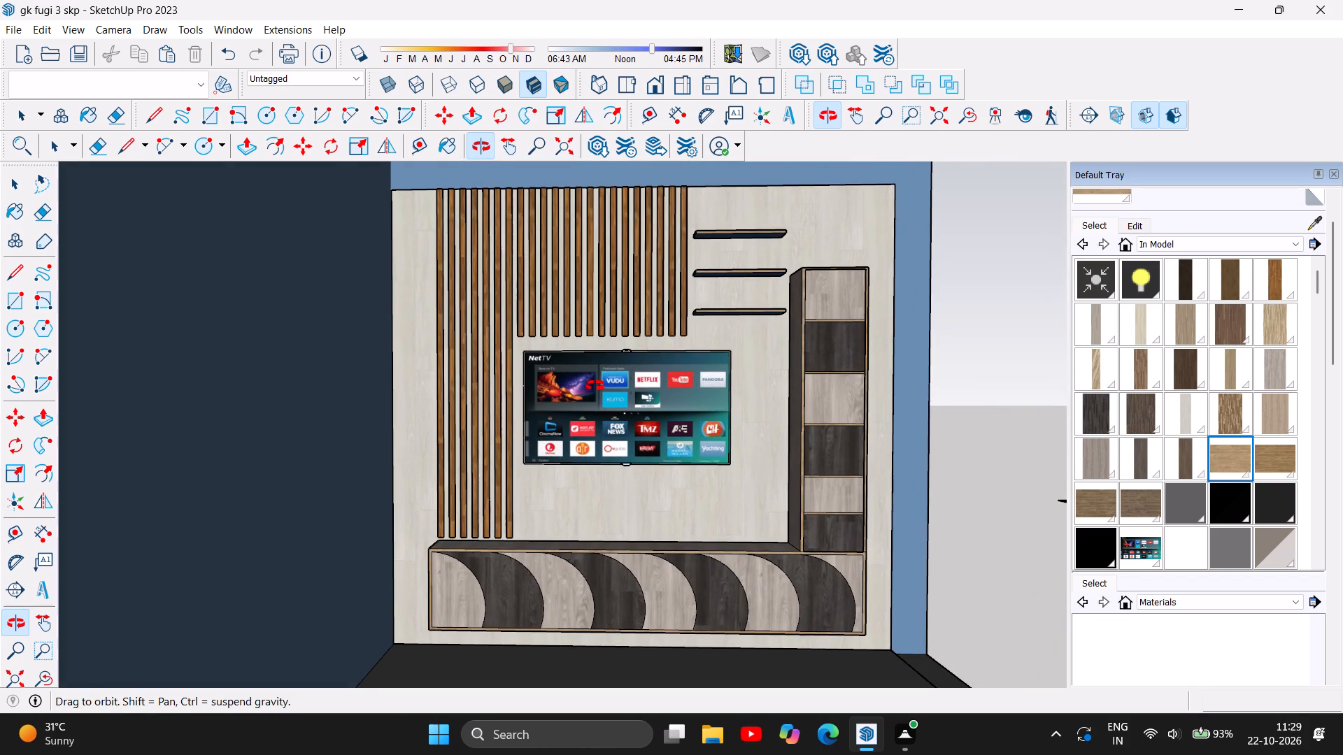
scroll(962, 406, "down", 2)
scroll(873, 296, "up", 5)
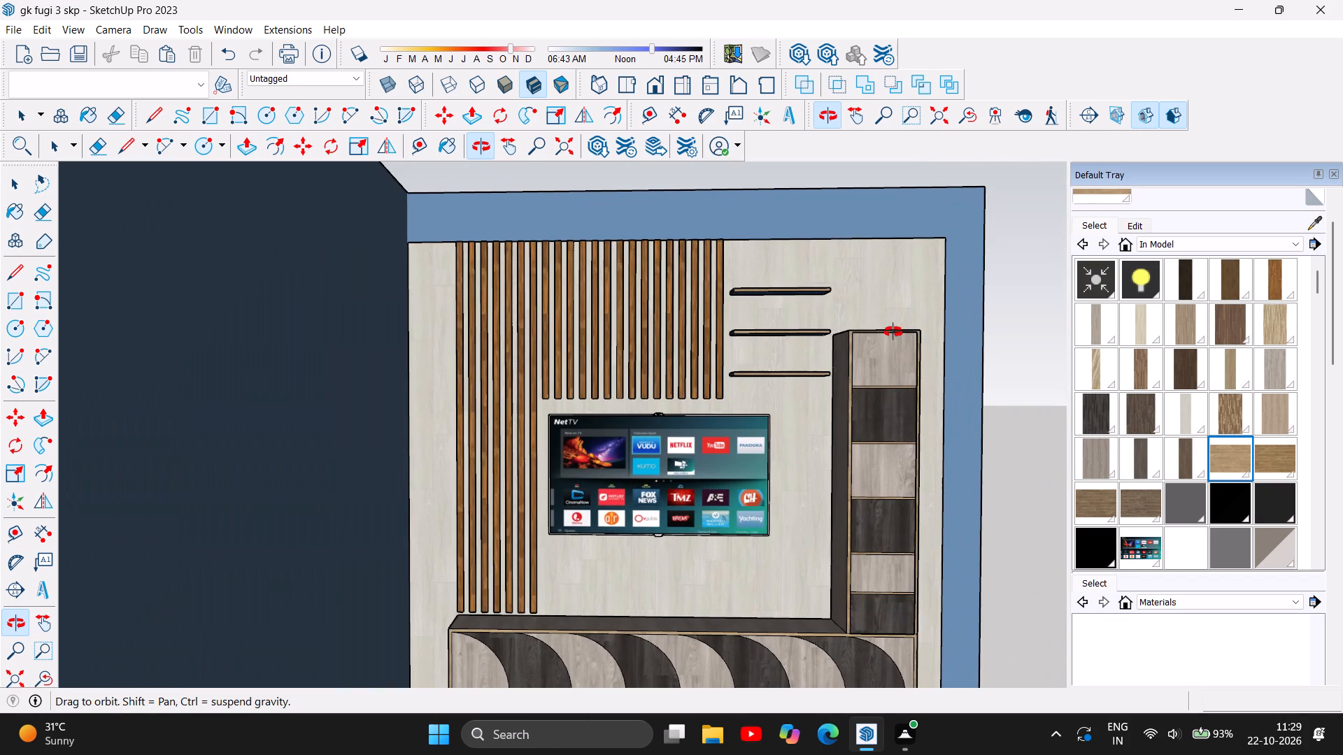
left_click_drag(988, 381, 924, 391)
scroll(960, 397, "down", 4)
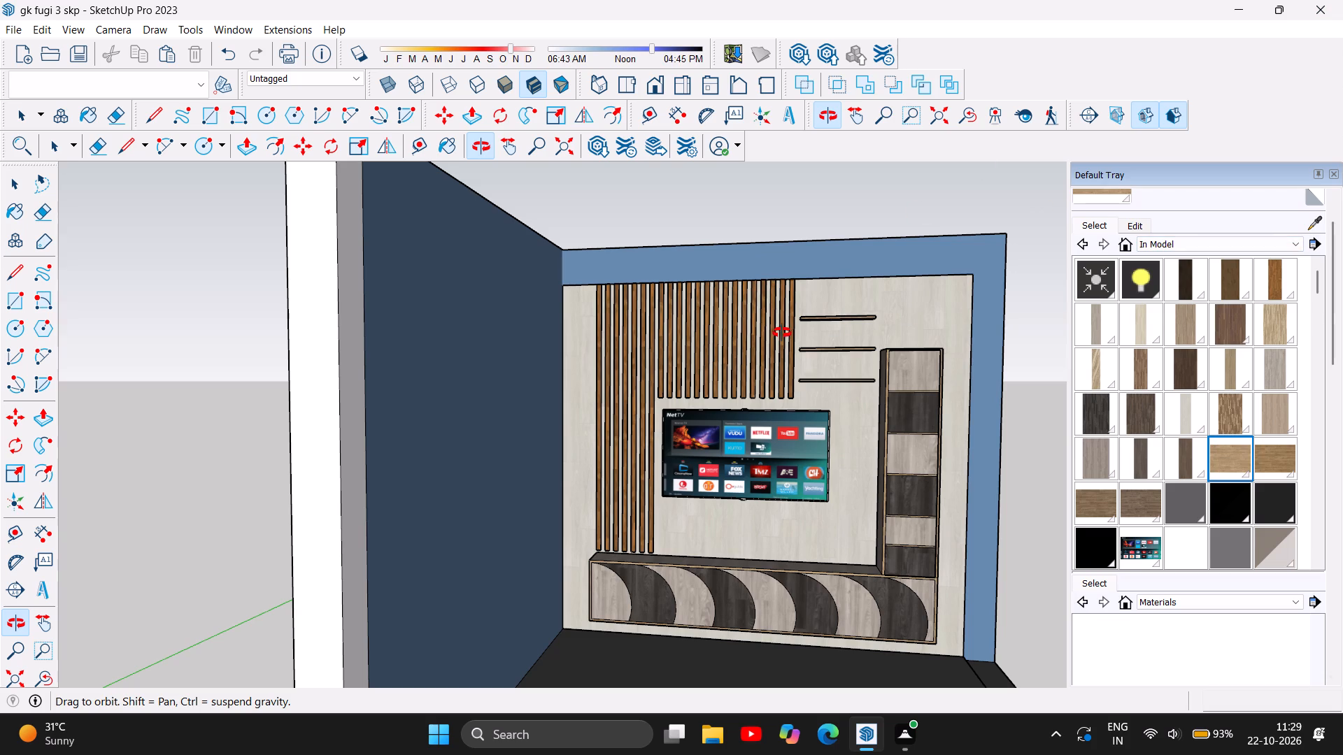
Examine the wood grain of the vertical slats beside and above the TV up close.
scroll(229, 373, "down", 3)
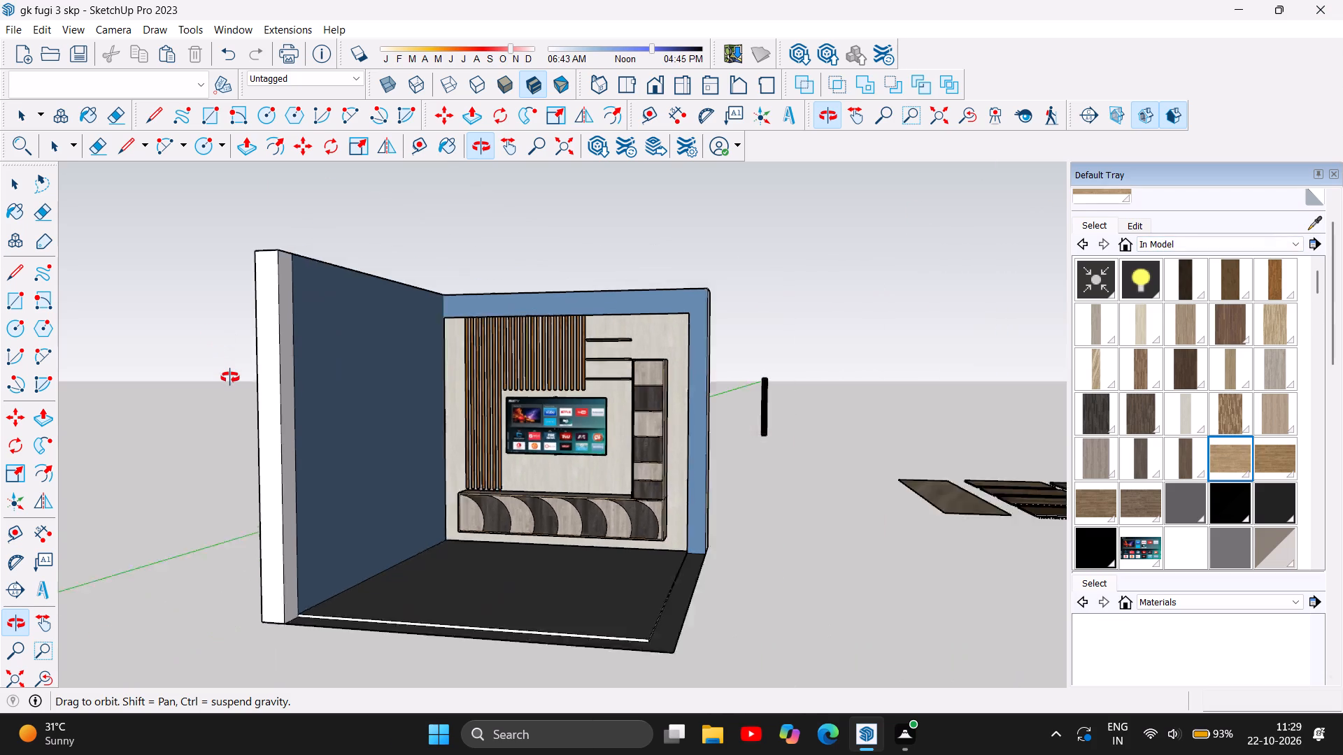
scroll(230, 377, "down", 1)
scroll(532, 397, "up", 6)
scroll(514, 295, "up", 5)
scroll(392, 324, "up", 2)
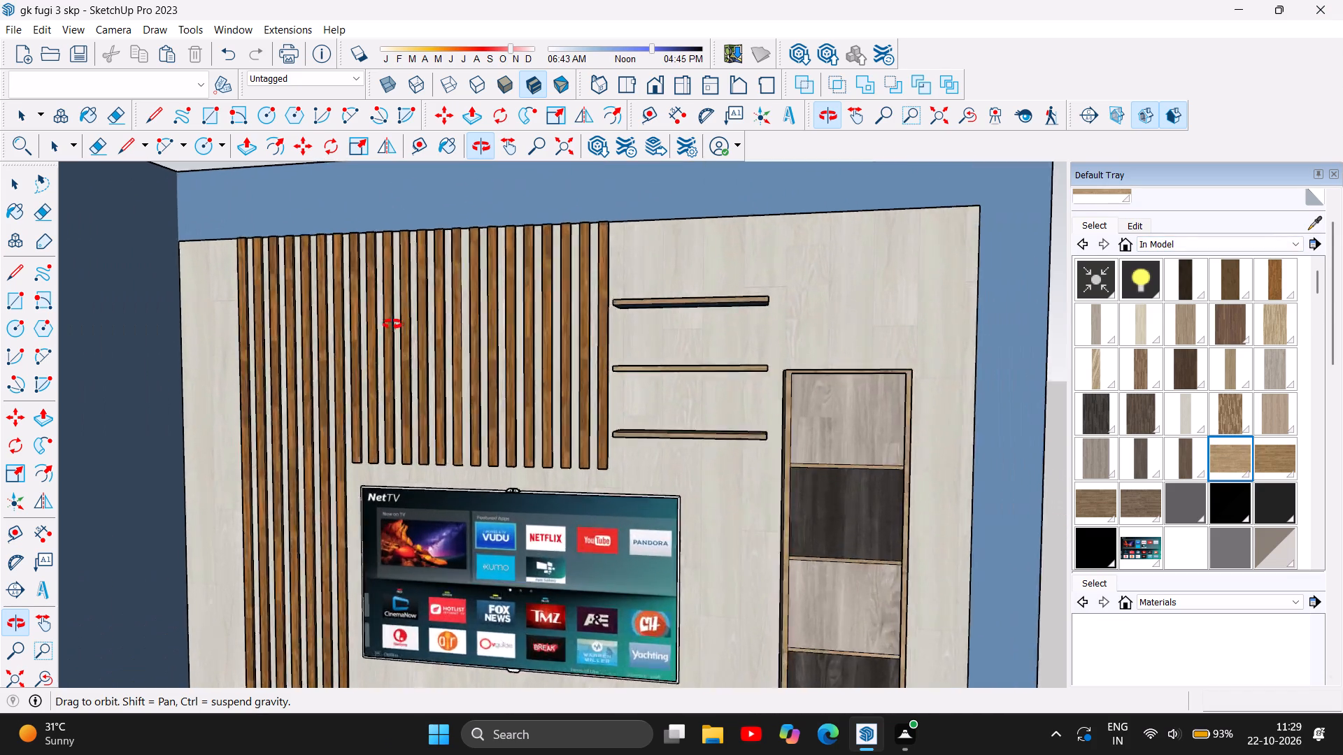
scroll(392, 324, "up", 5)
scroll(478, 305, "up", 5)
scroll(459, 403, "up", 13)
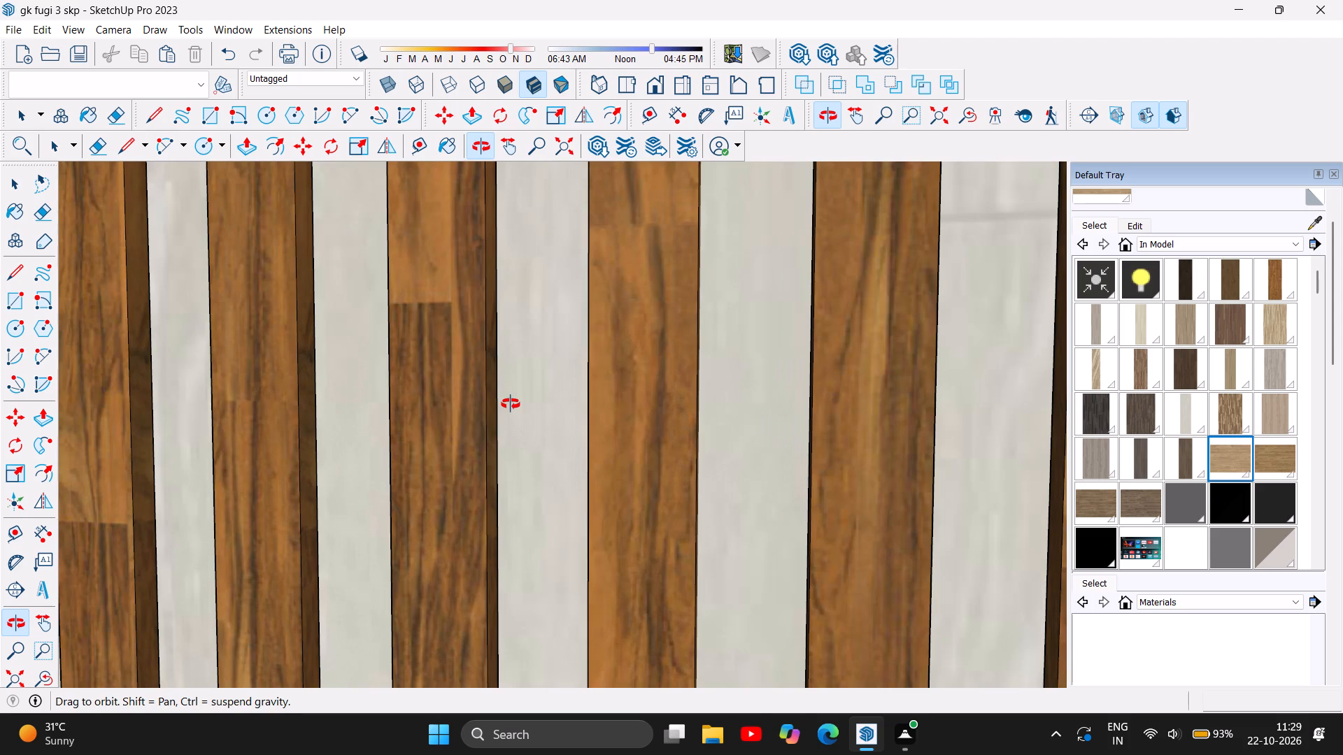
scroll(512, 403, "down", 2)
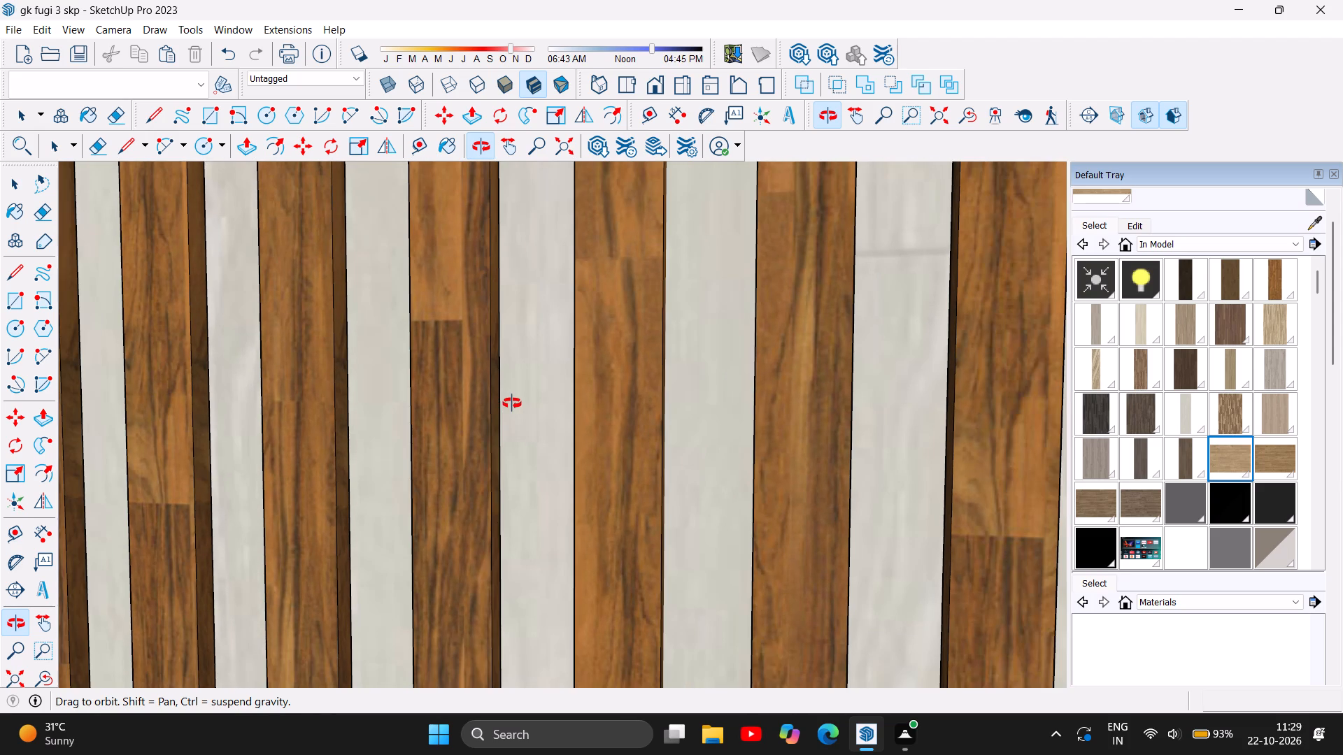
scroll(512, 403, "down", 5)
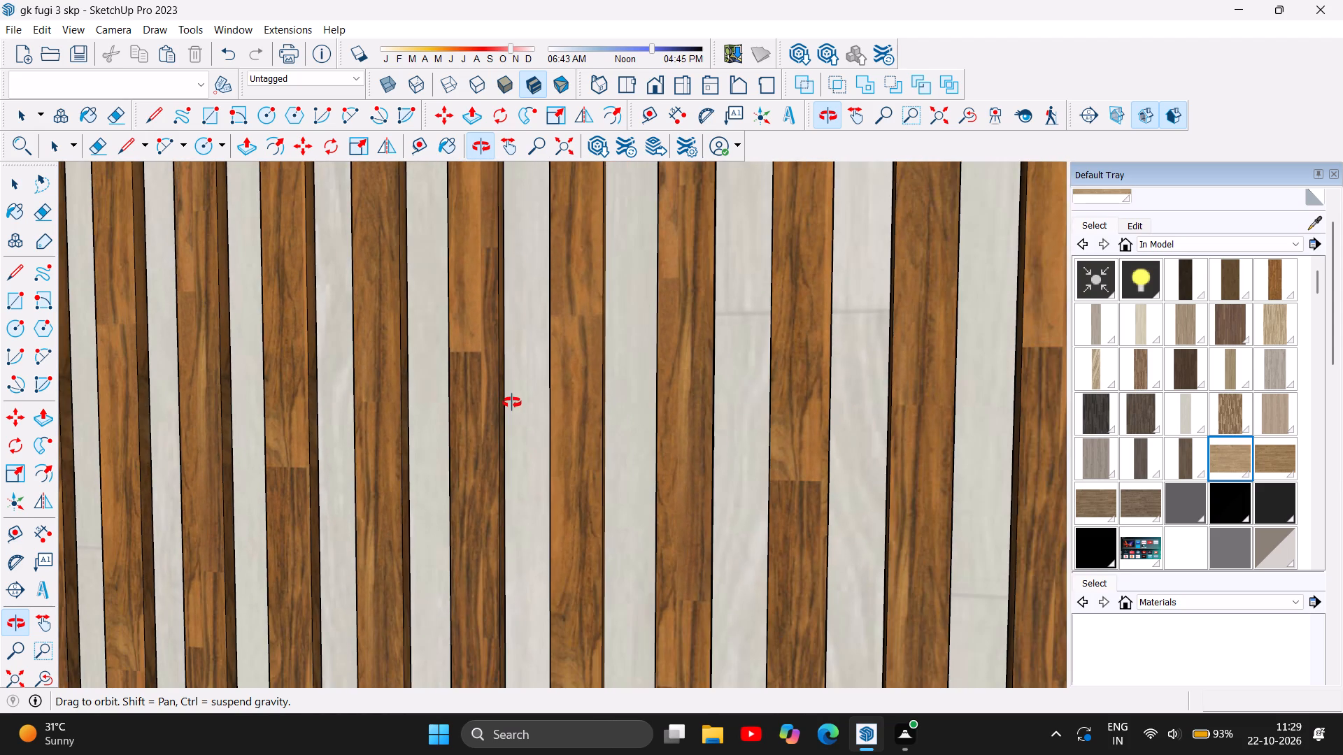
scroll(512, 403, "down", 5)
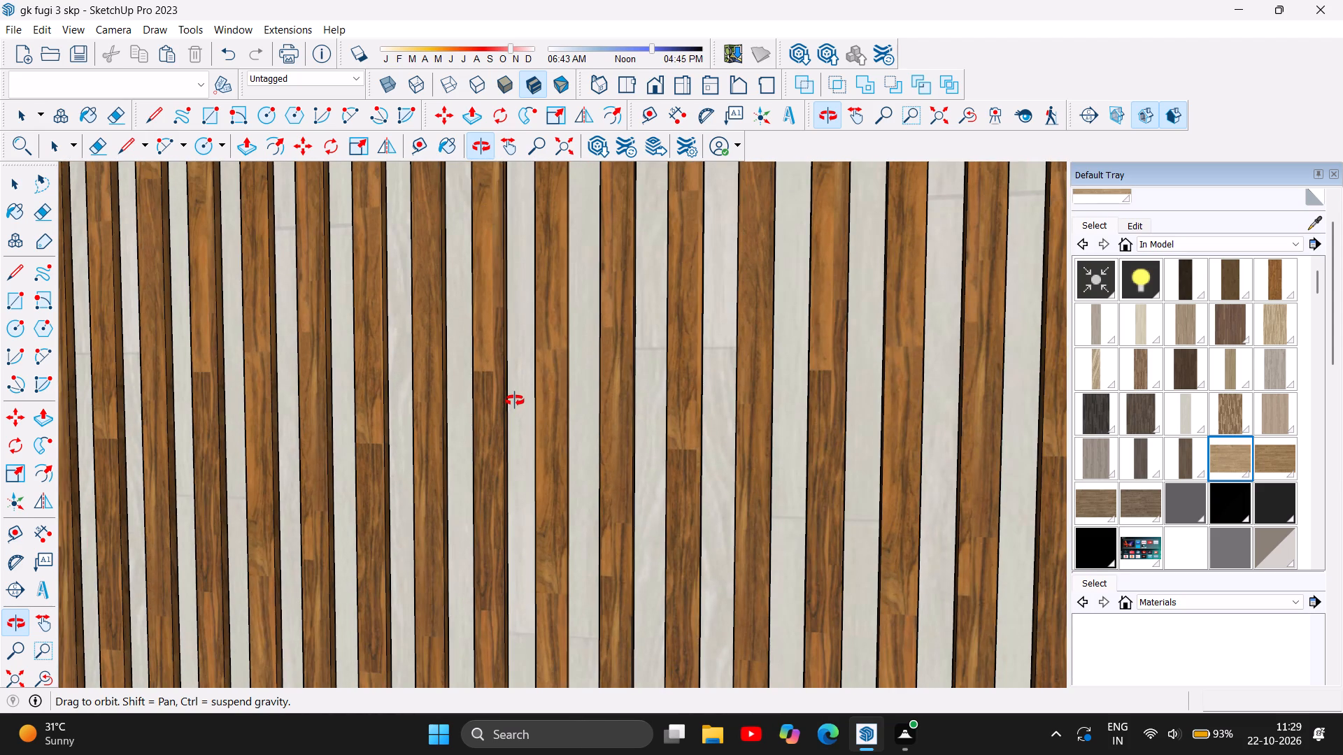
scroll(515, 401, "down", 13)
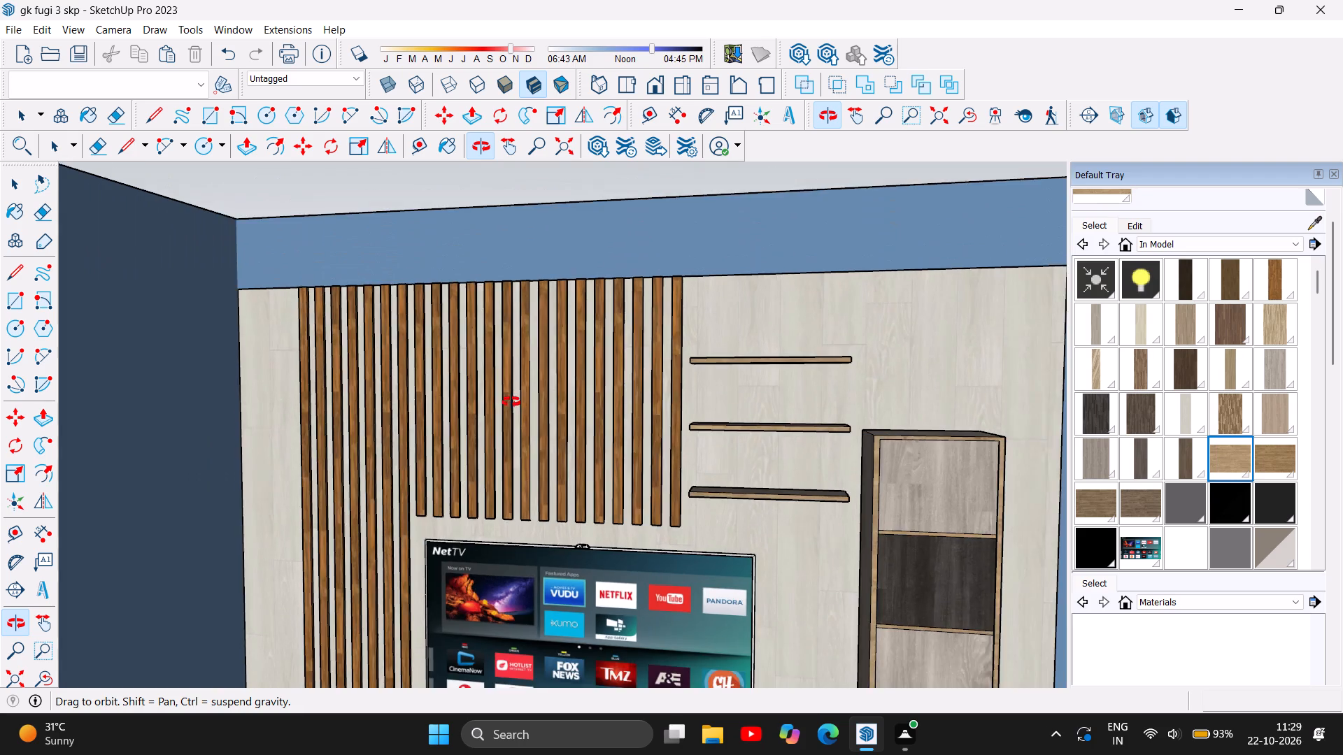
scroll(511, 402, "down", 6)
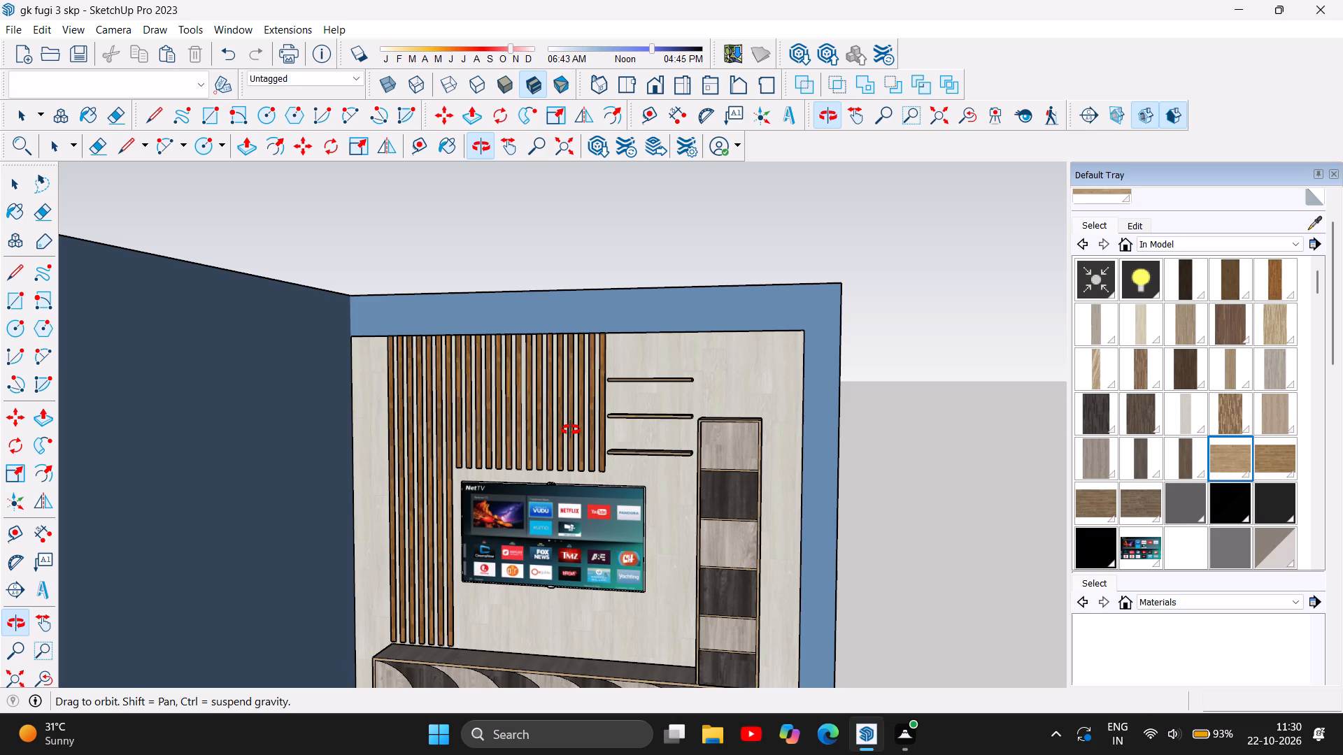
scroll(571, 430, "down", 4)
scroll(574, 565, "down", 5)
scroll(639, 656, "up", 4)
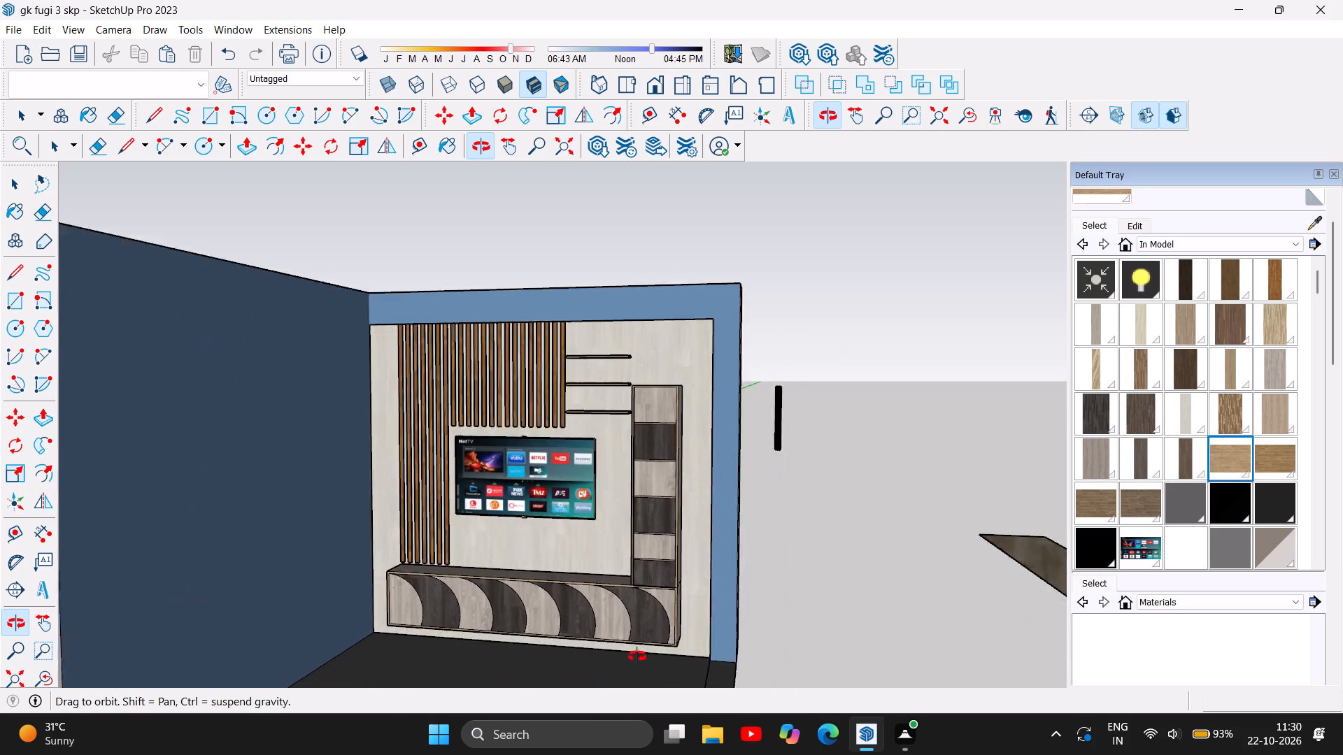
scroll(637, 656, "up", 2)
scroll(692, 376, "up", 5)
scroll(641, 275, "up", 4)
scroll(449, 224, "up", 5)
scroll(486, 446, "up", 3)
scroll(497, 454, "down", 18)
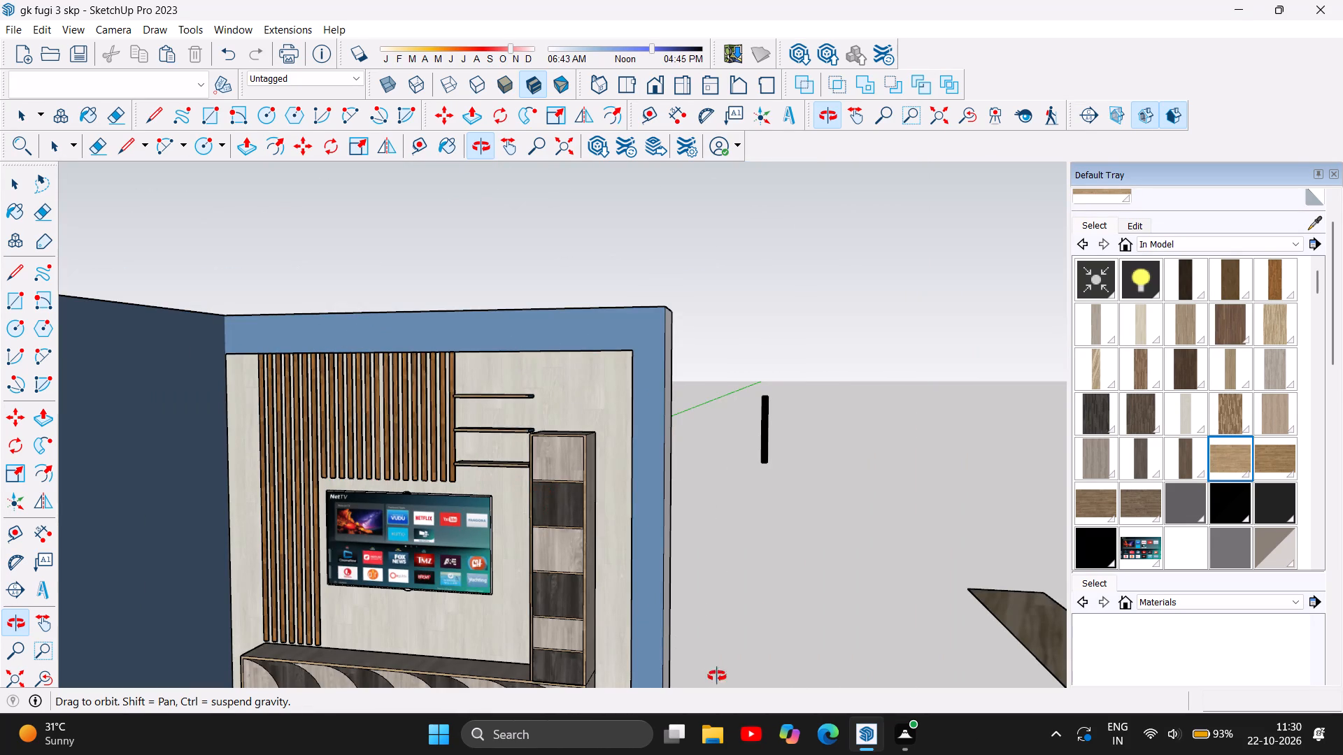
Examine the whole room corner with the finished TV wall from raised, low and side angles.
scroll(486, 485, "down", 4)
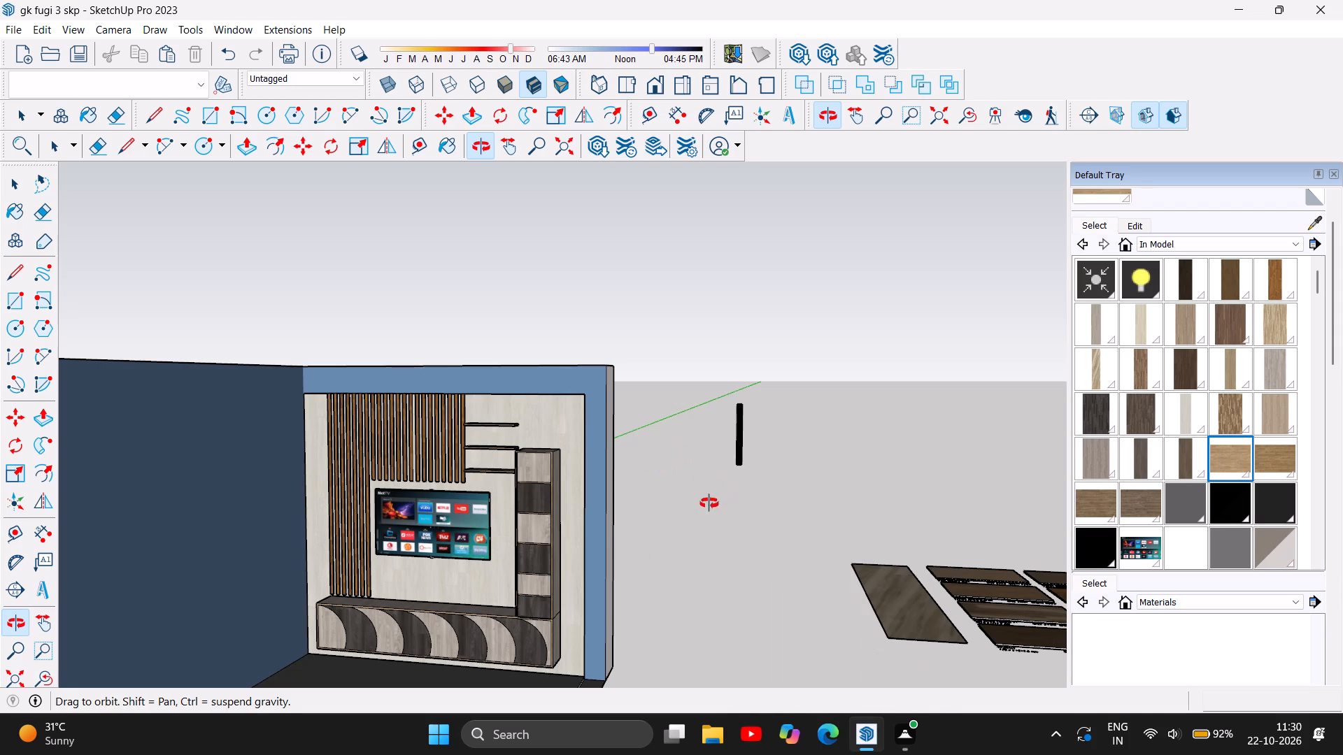
scroll(507, 427, "down", 3)
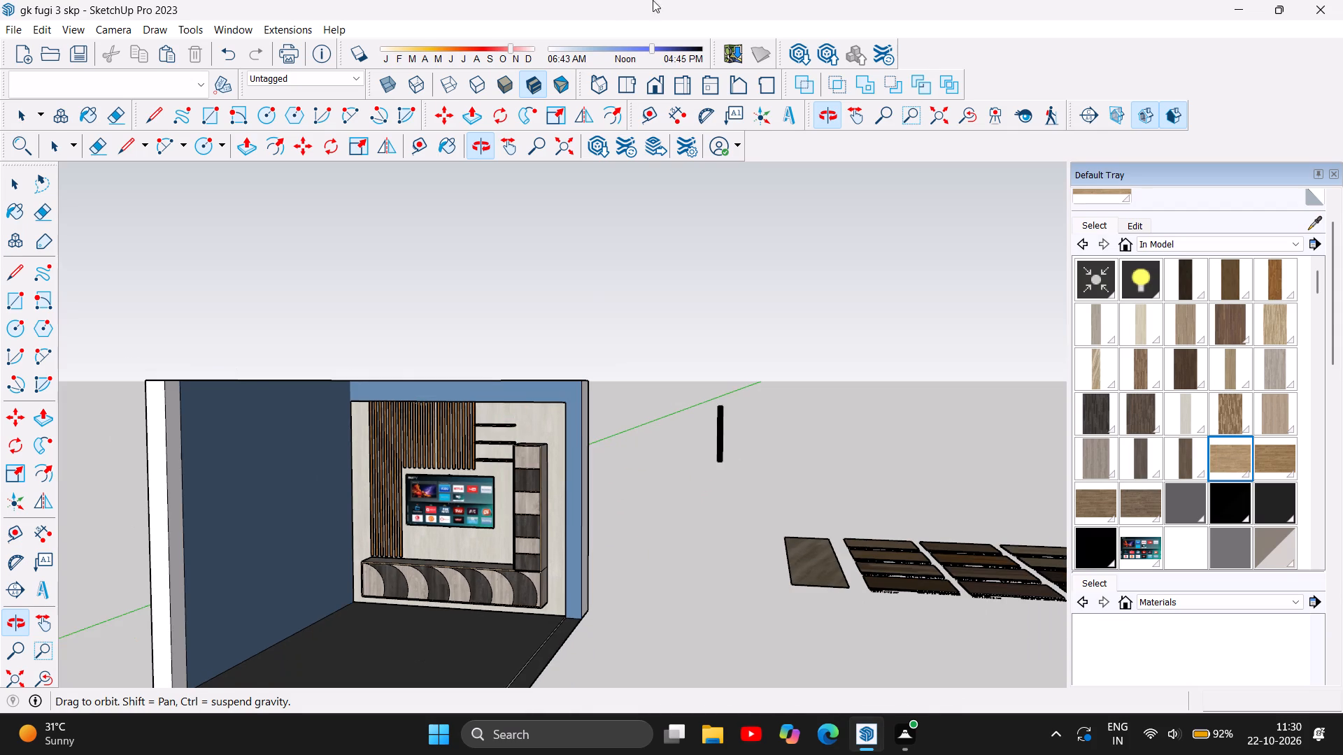
left_click_drag(634, 456, 634, 556)
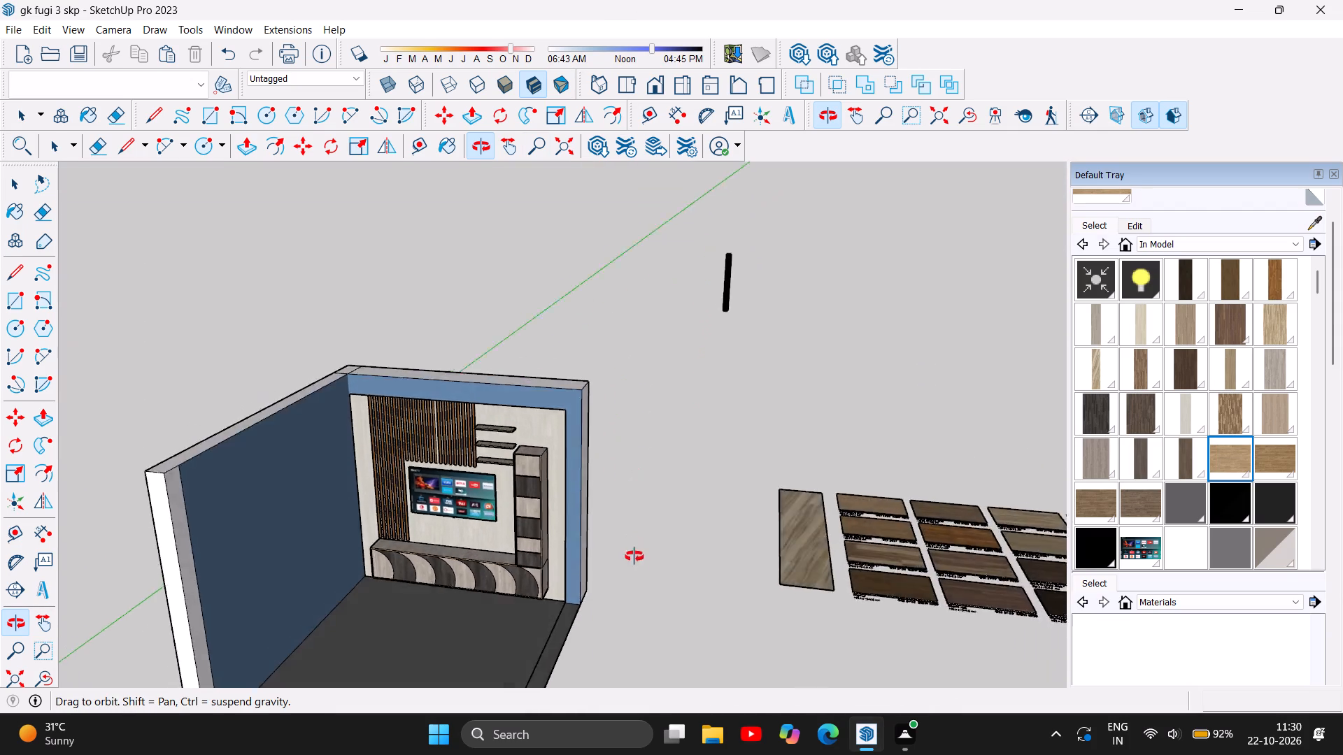
left_click_drag(634, 556, 636, 403)
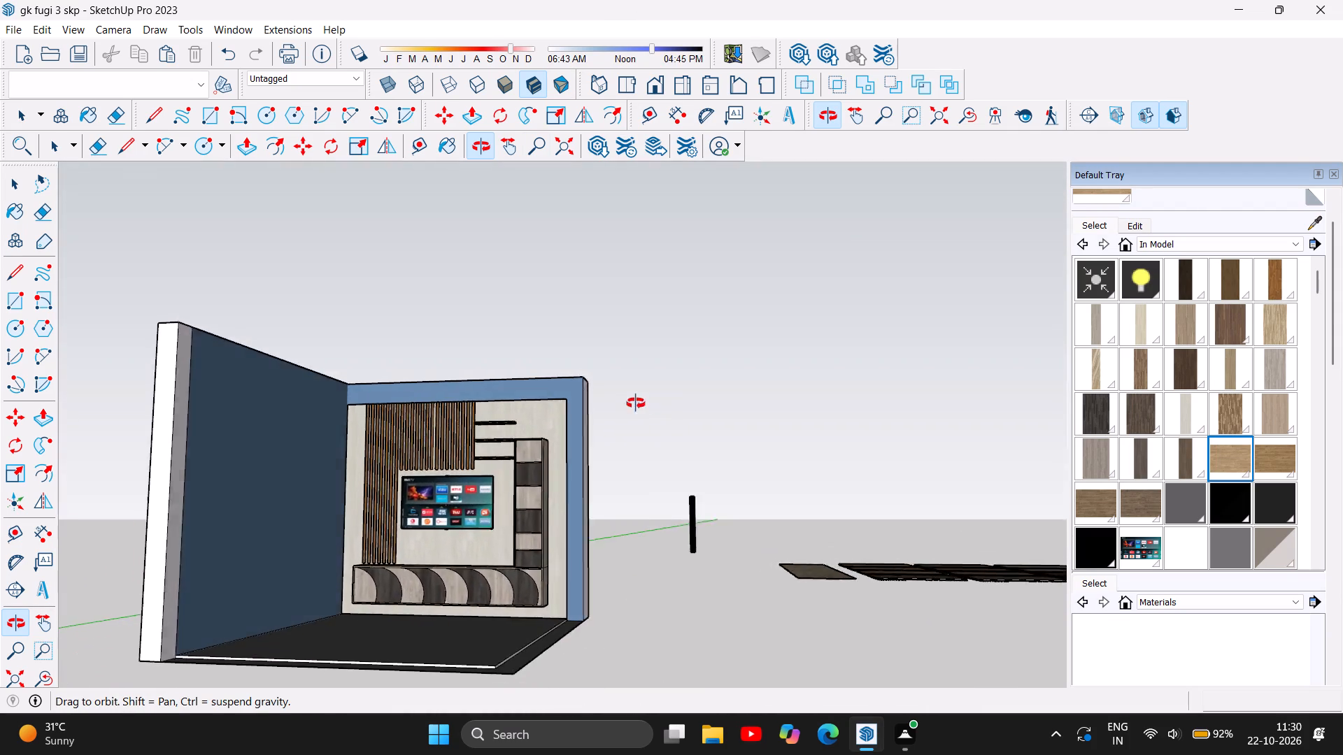
left_click_drag(636, 403, 301, 576)
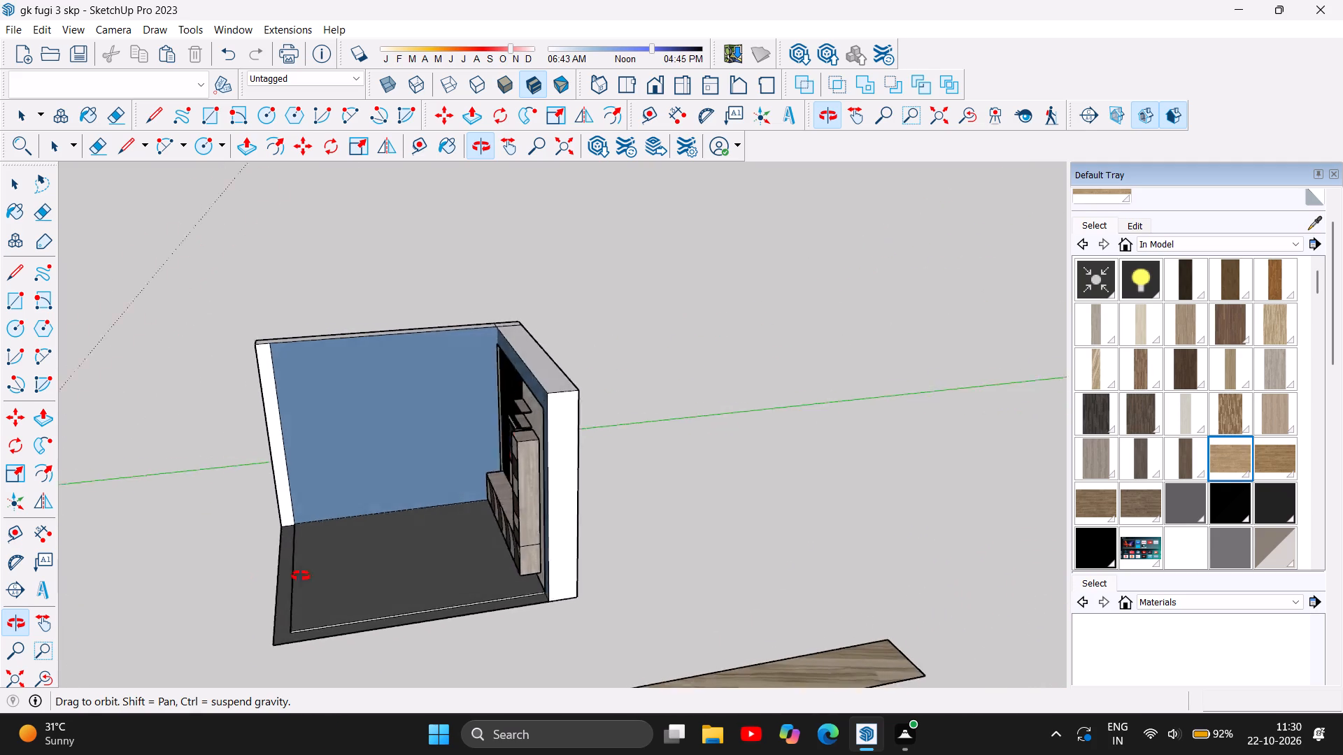
left_click_drag(301, 576, 870, 577)
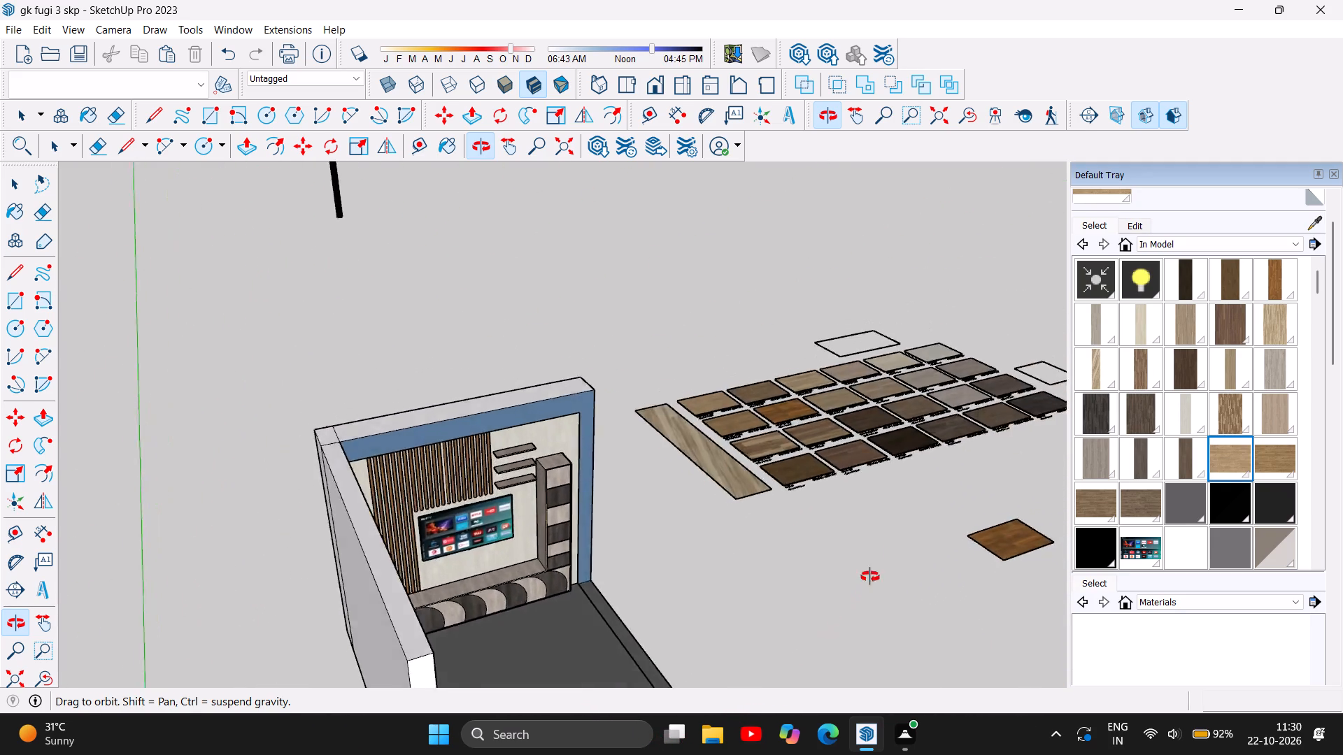
left_click_drag(870, 577, 287, 408)
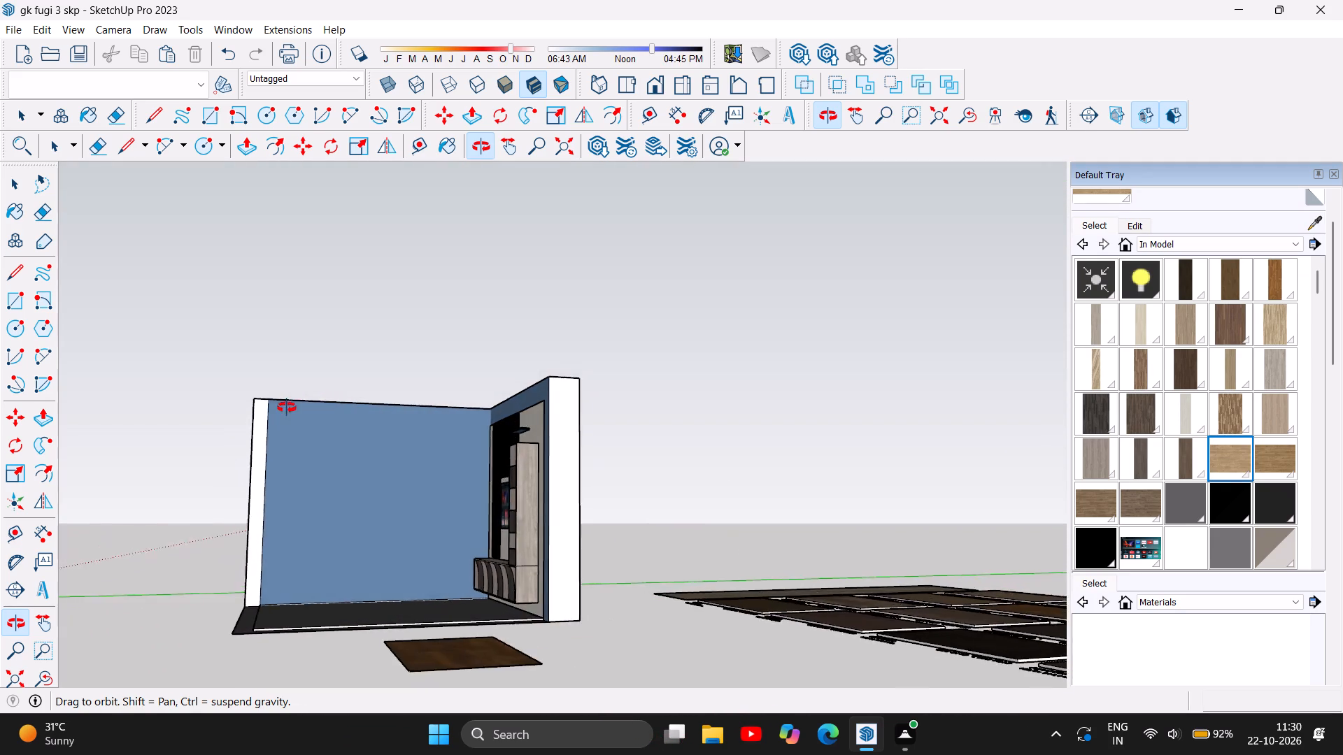
left_click_drag(287, 408, 209, 502)
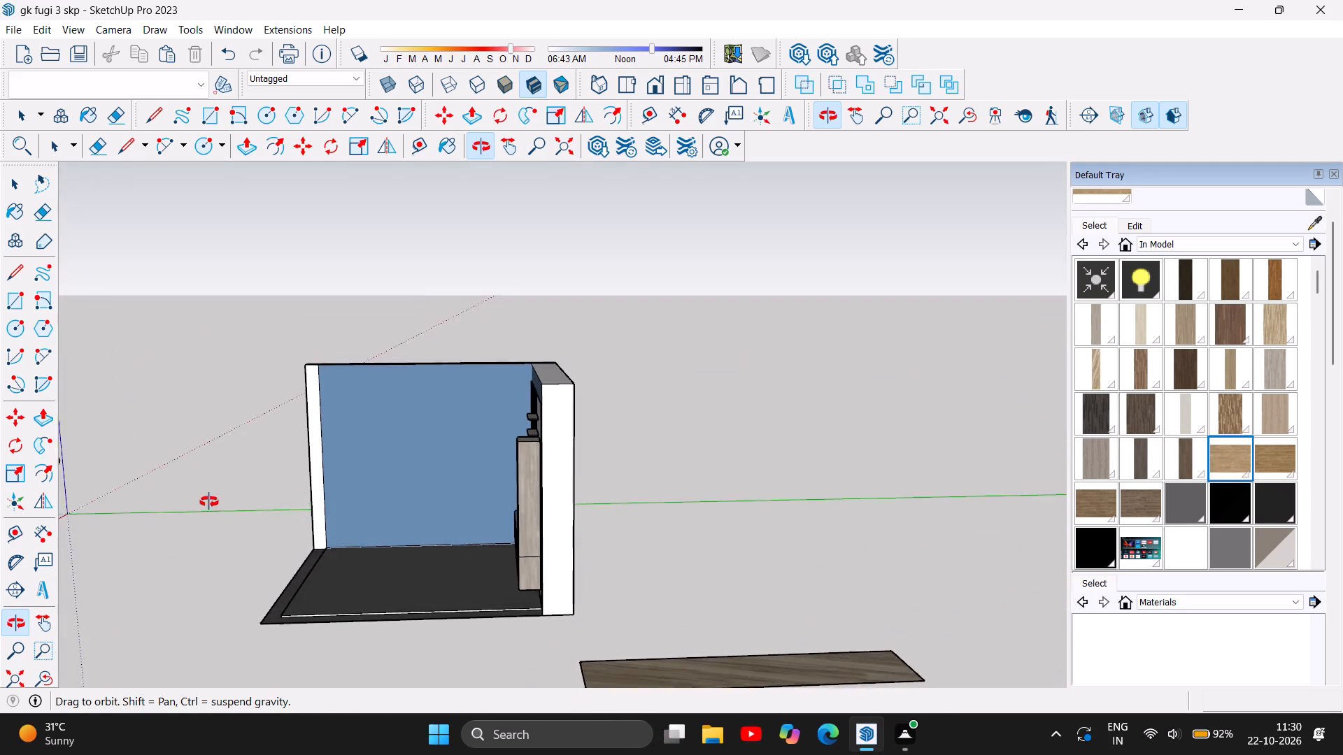
left_click_drag(209, 502, 557, 672)
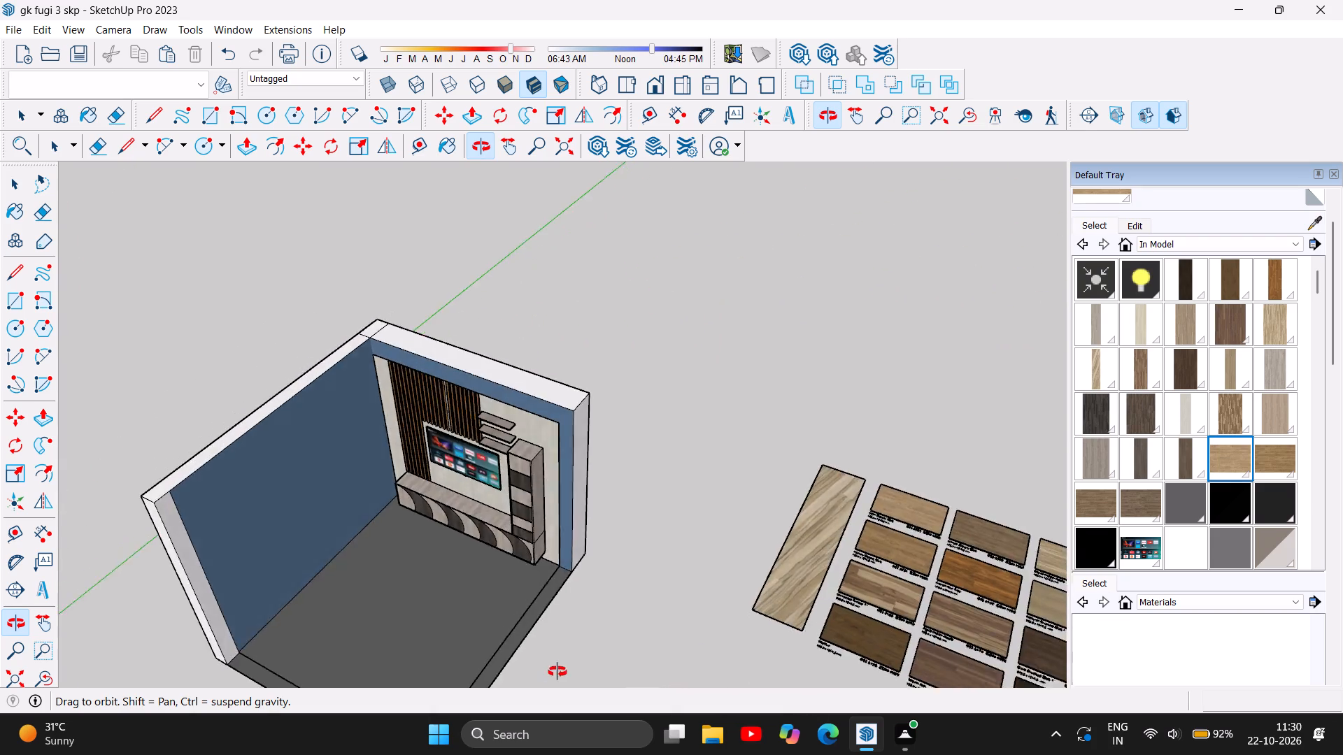
left_click_drag(557, 672, 692, 608)
Examine the floating shelves and the top of the tall cabinet up close, from the side and from above.
scroll(525, 446, "up", 5)
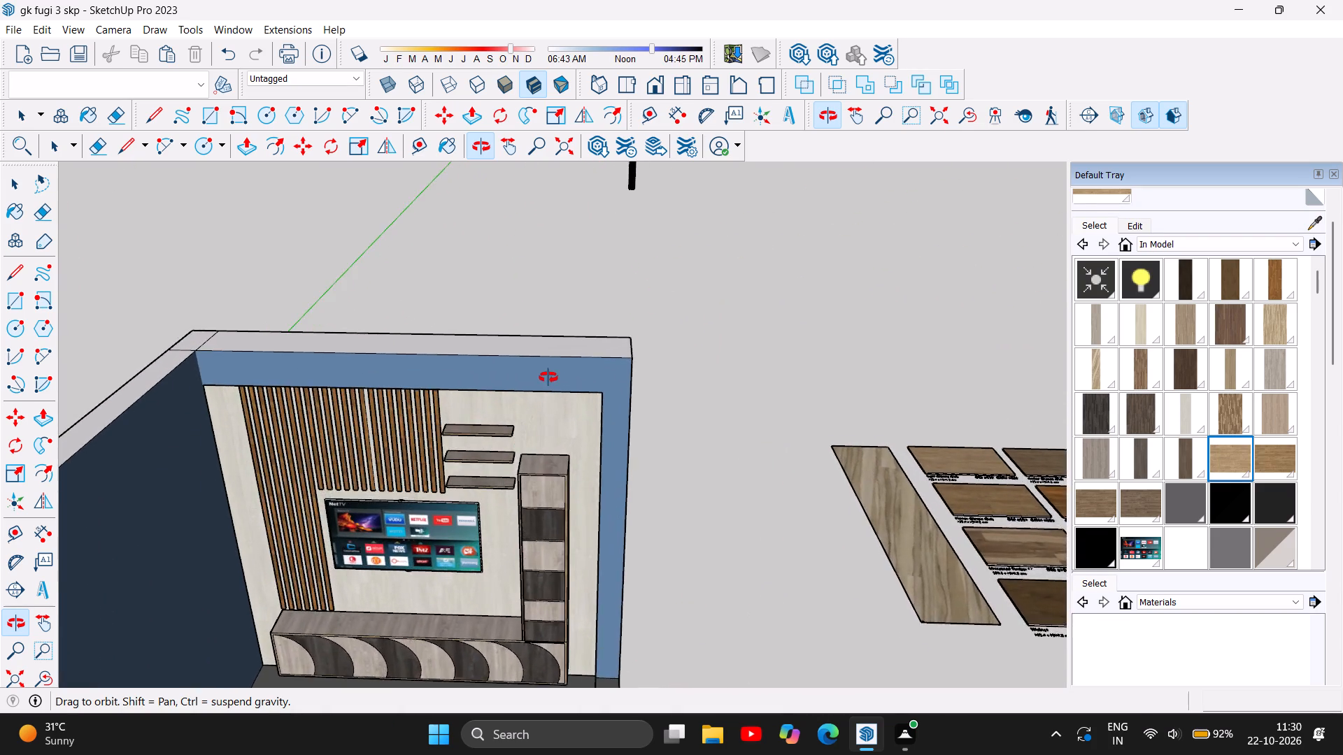
scroll(548, 376, "up", 4)
scroll(548, 376, "down", 1)
scroll(548, 376, "up", 6)
scroll(693, 446, "up", 6)
left_click_drag(681, 473, 243, 360)
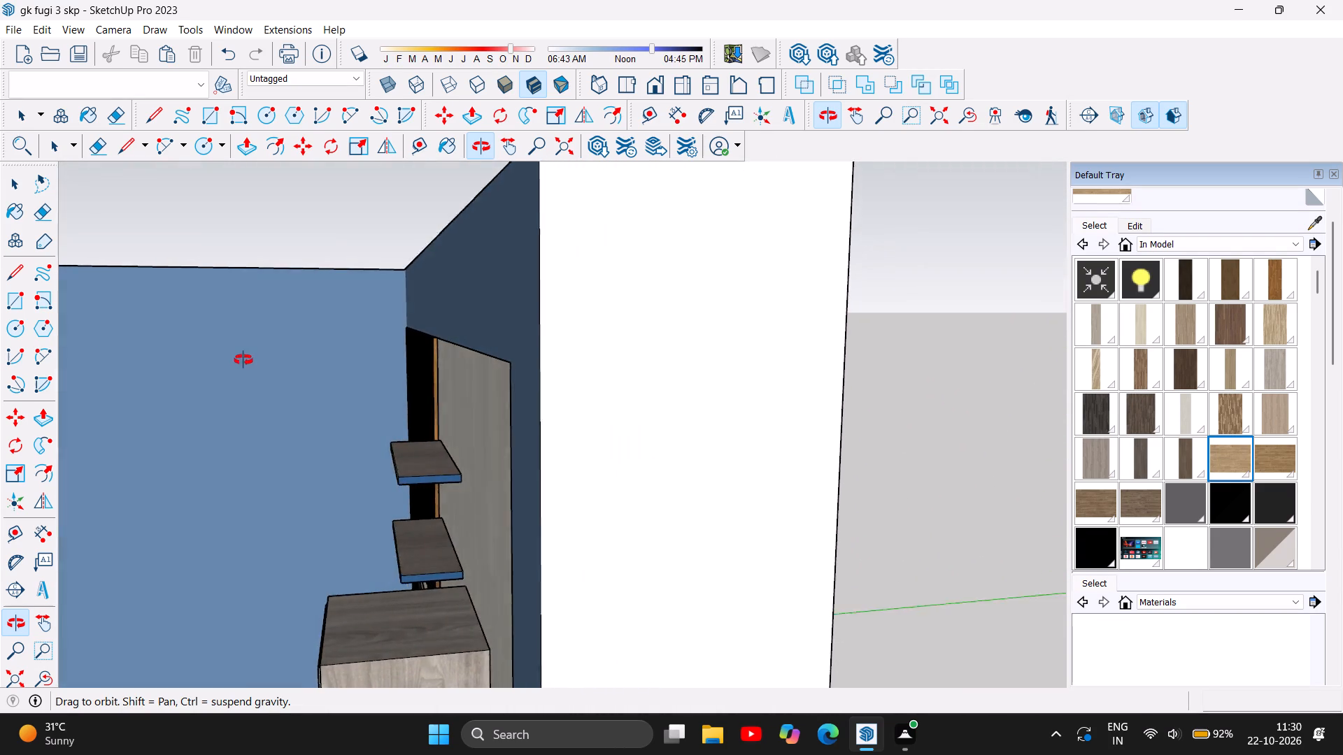
left_click_drag(243, 360, 236, 348)
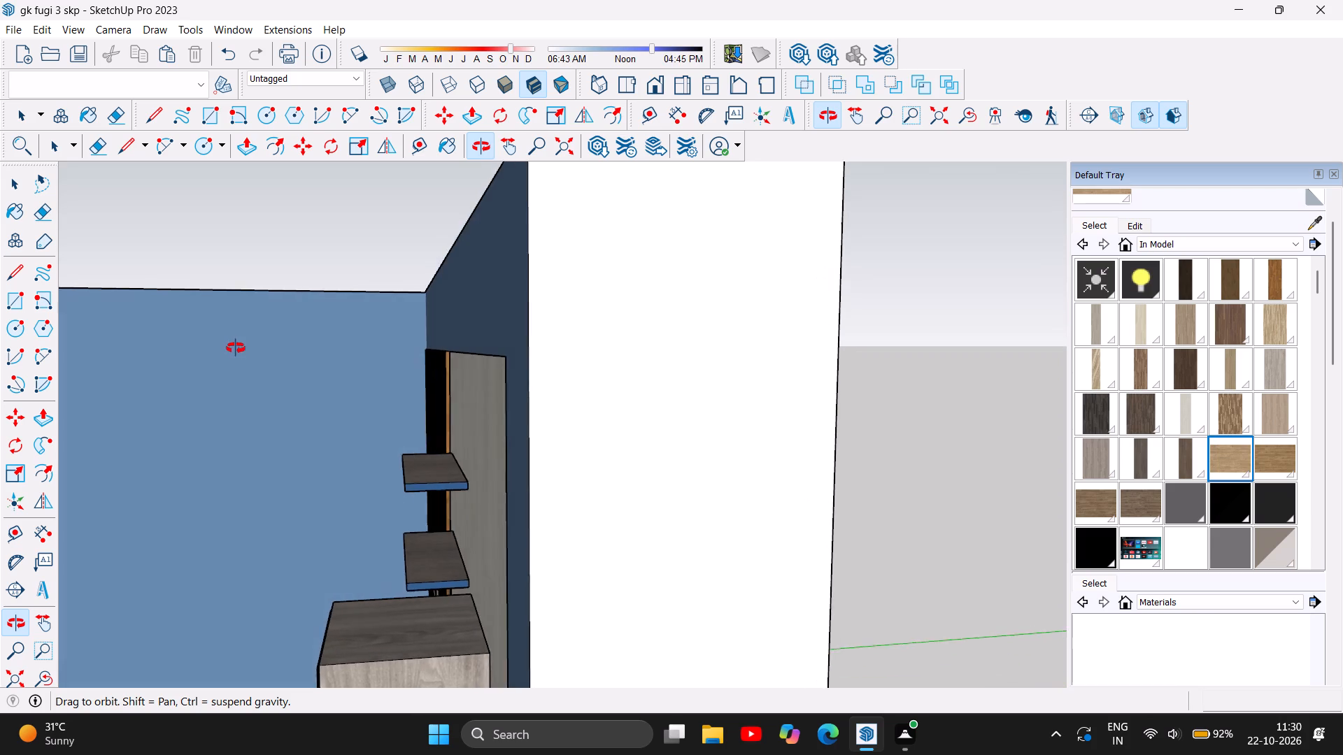
left_click_drag(236, 348, 636, 618)
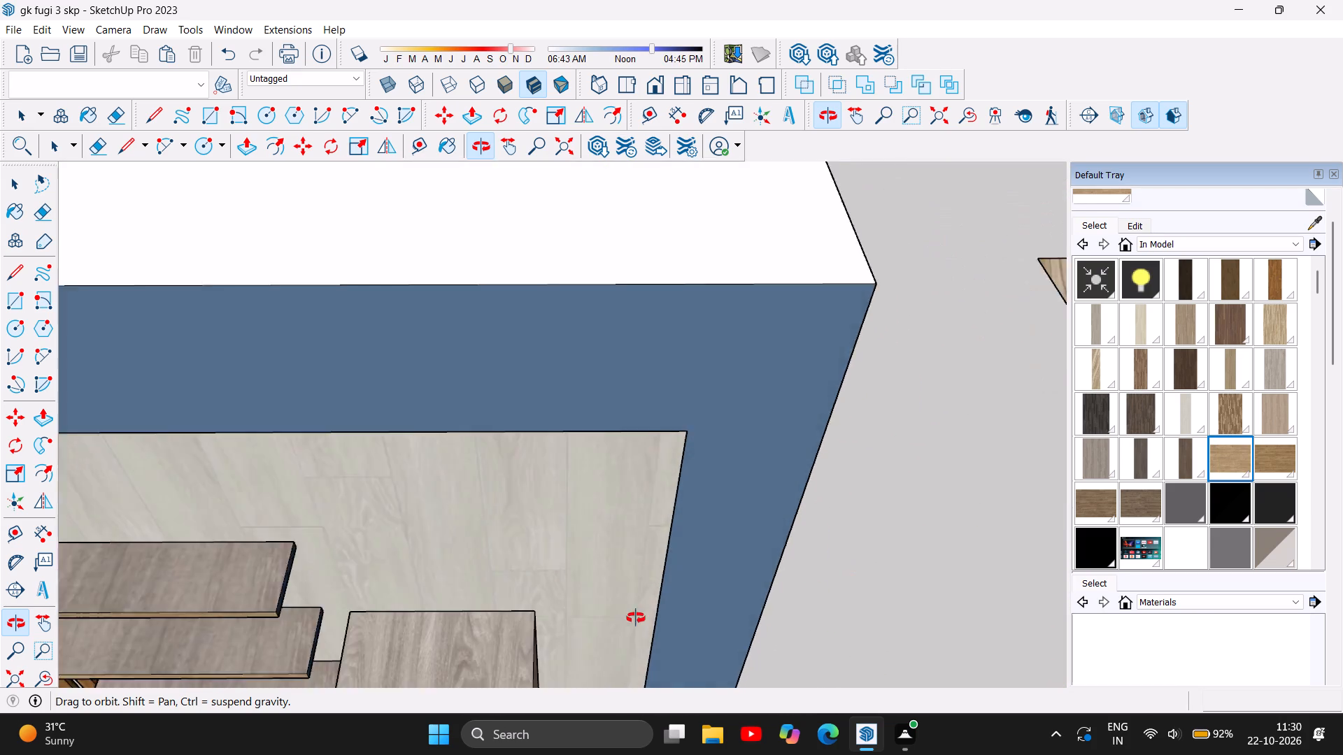
left_click_drag(636, 618, 643, 459)
scroll(646, 449, "down", 6)
scroll(646, 449, "up", 1)
scroll(650, 442, "down", 5)
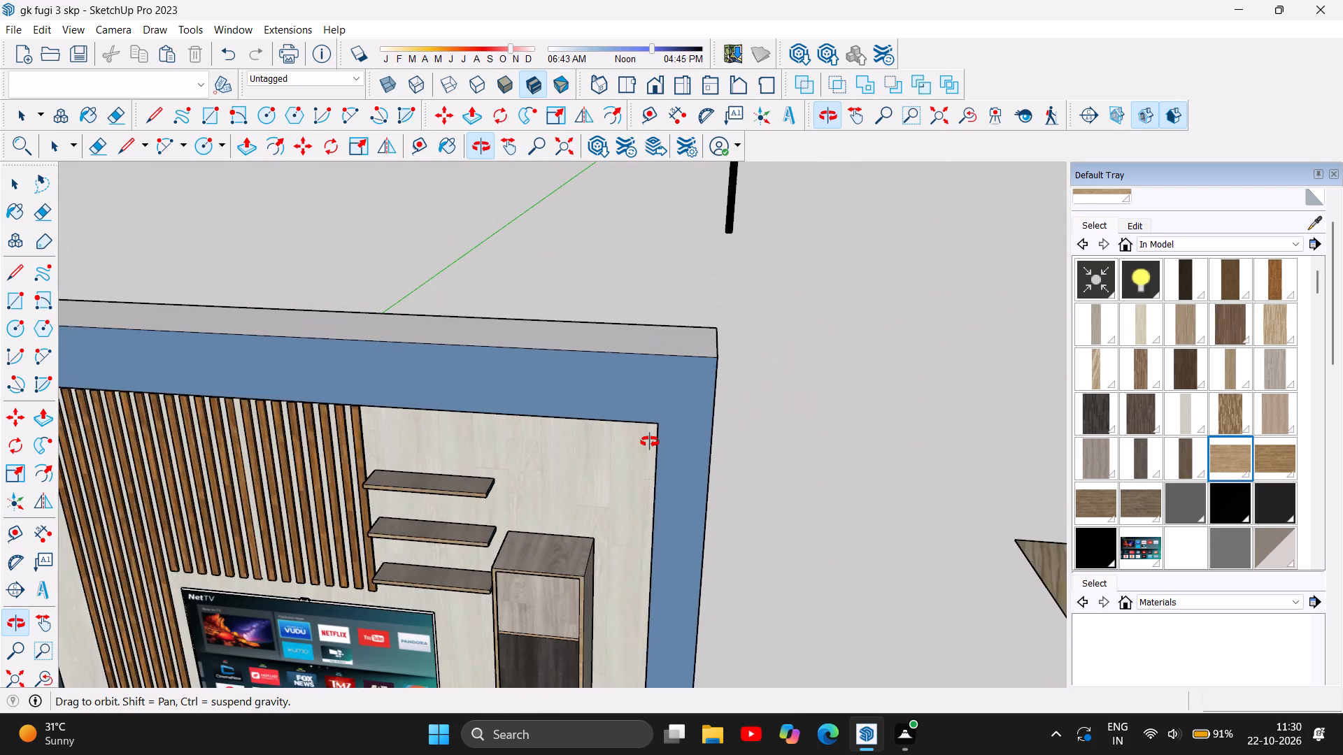
Review the complete TV wall from an oblique overview, the side and the front, including the low cabinet's curved fronts.
scroll(650, 442, "down", 12)
left_click_drag(623, 632, 624, 585)
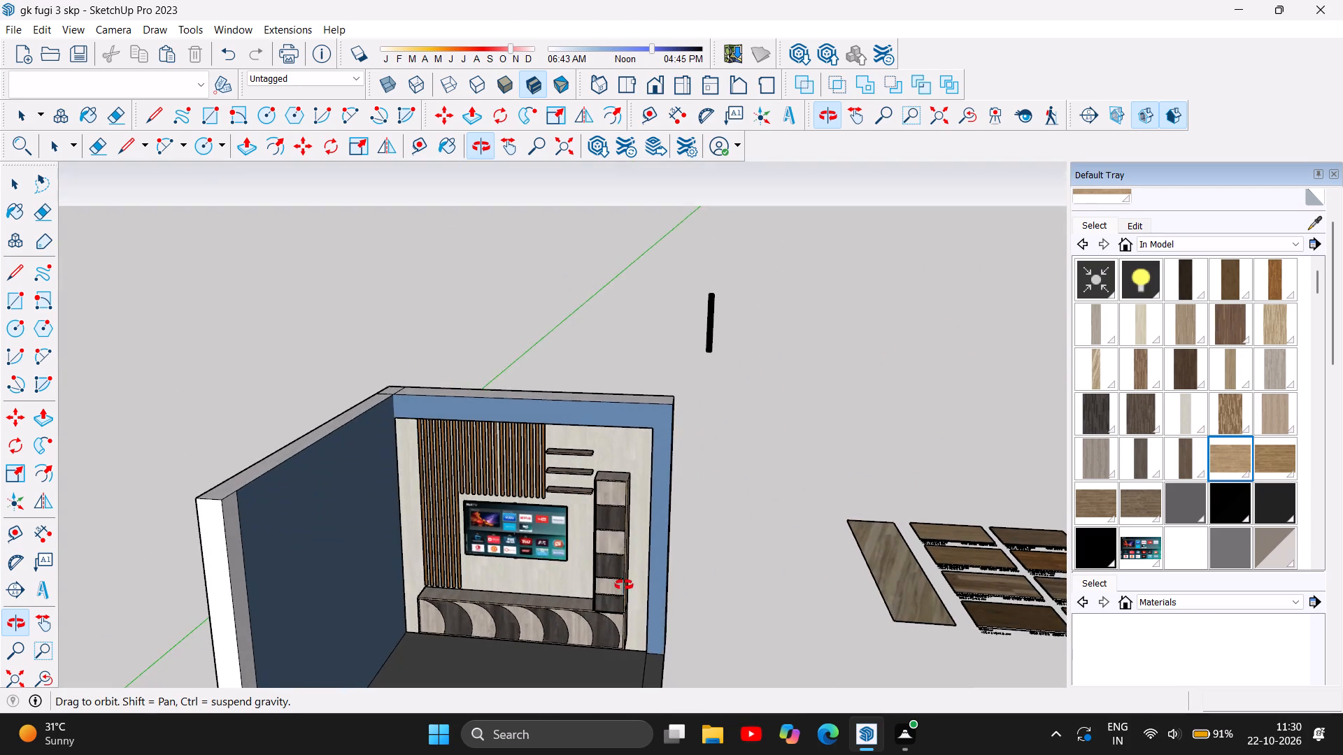
left_click_drag(624, 585, 222, 626)
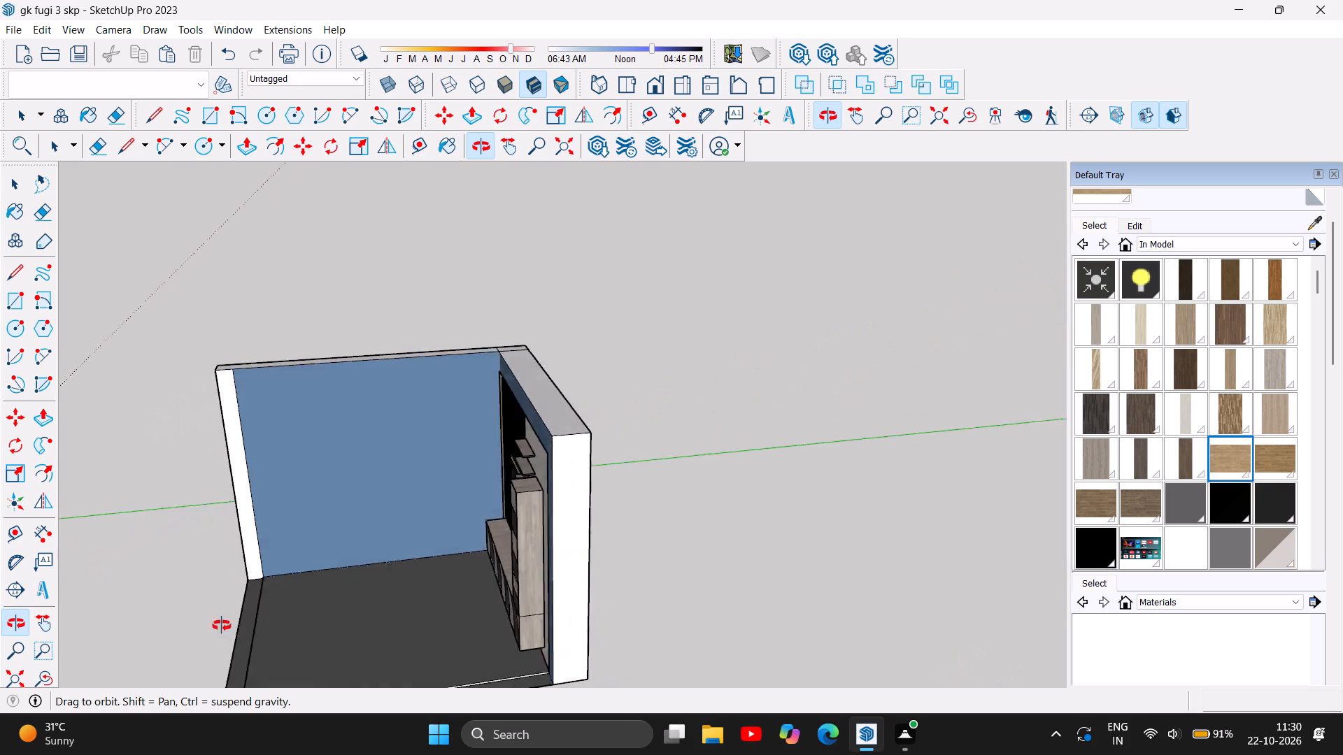
left_click_drag(222, 626, 639, 584)
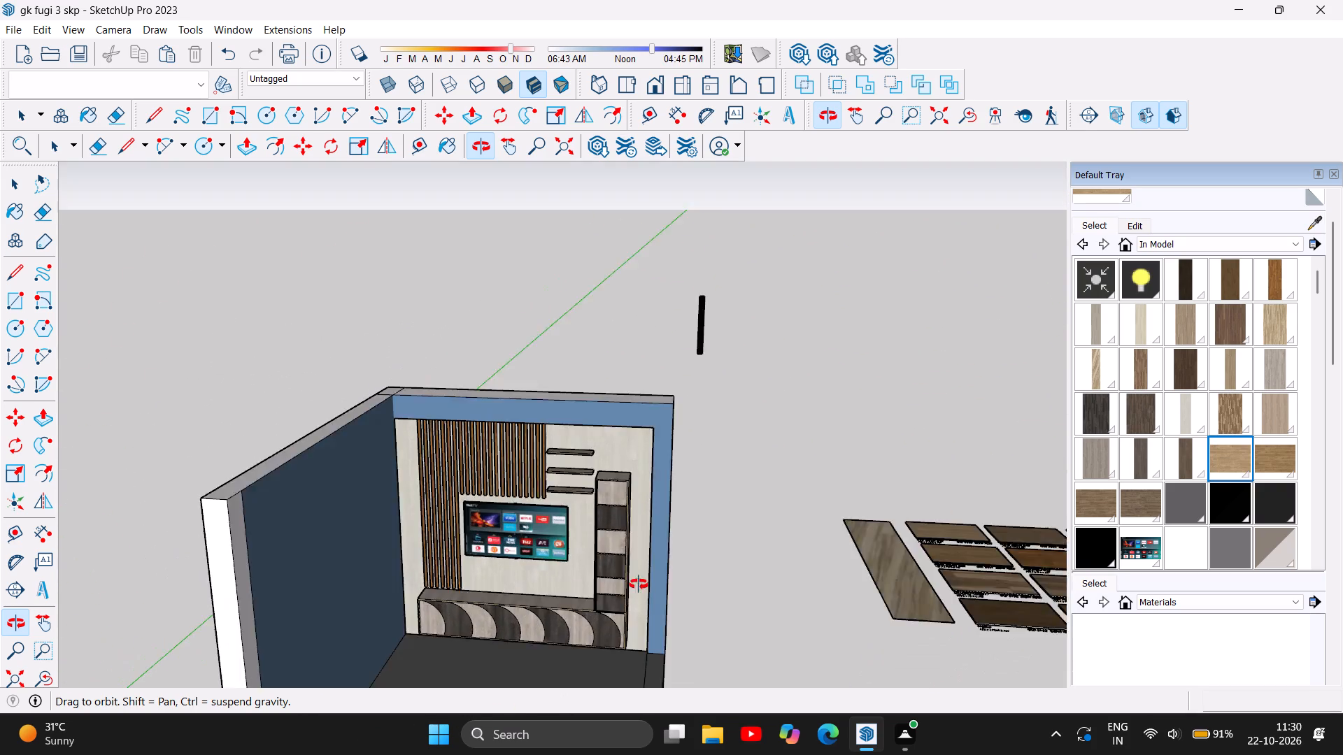
left_click_drag(639, 584, 684, 512)
scroll(415, 438, "down", 4)
scroll(471, 562, "up", 14)
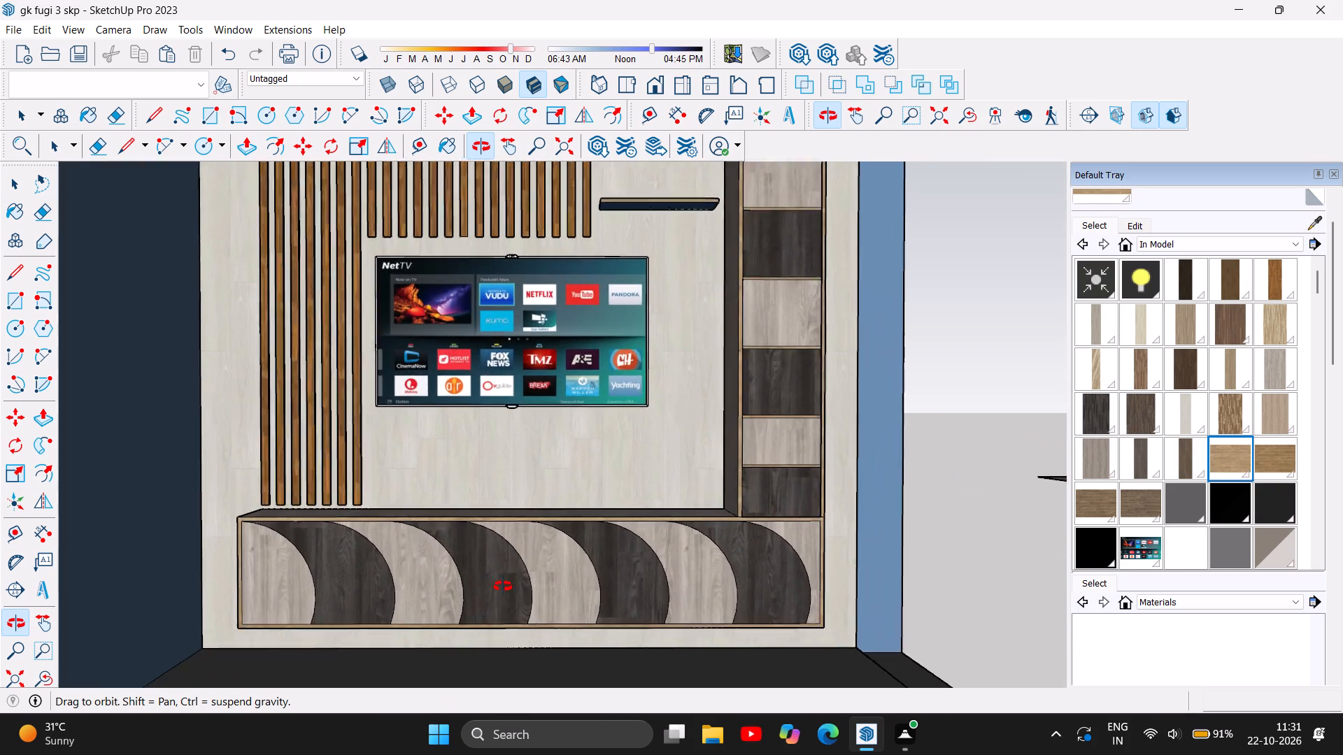
scroll(503, 587, "up", 3)
scroll(503, 587, "down", 6)
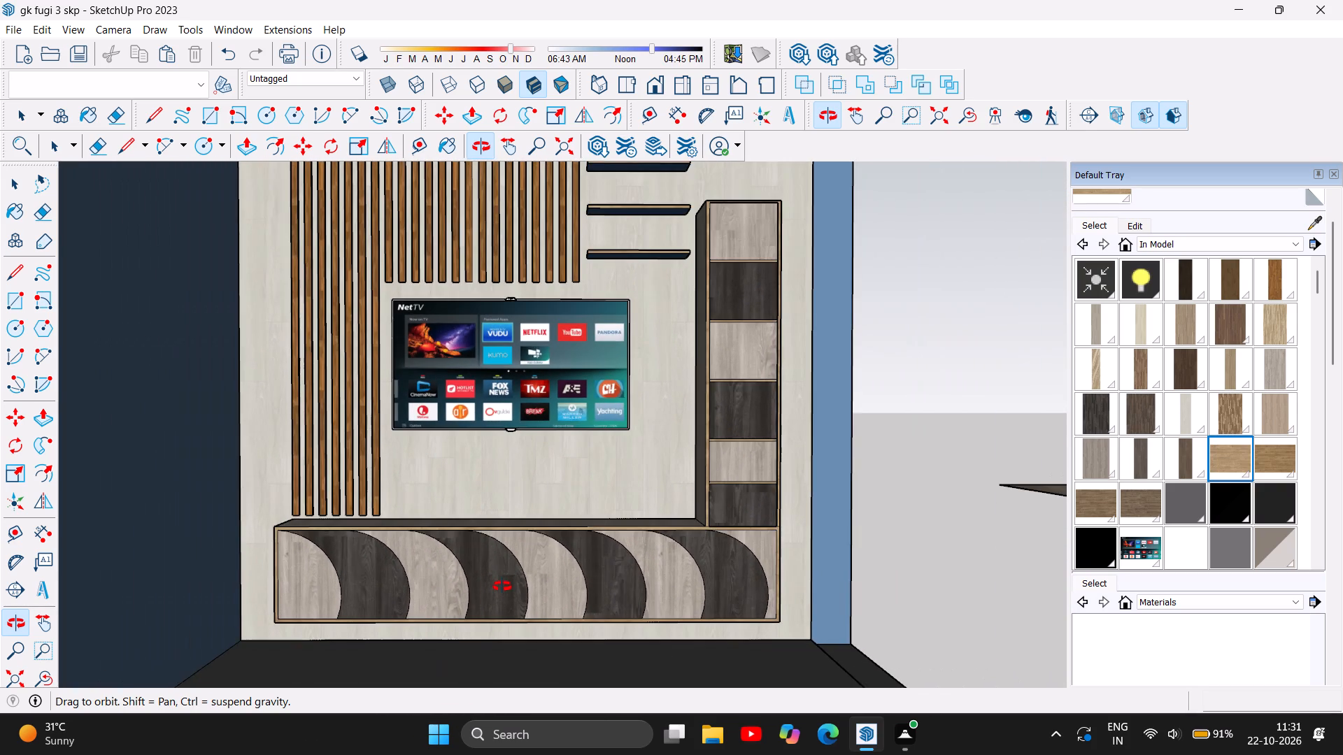
scroll(499, 589, "down", 3)
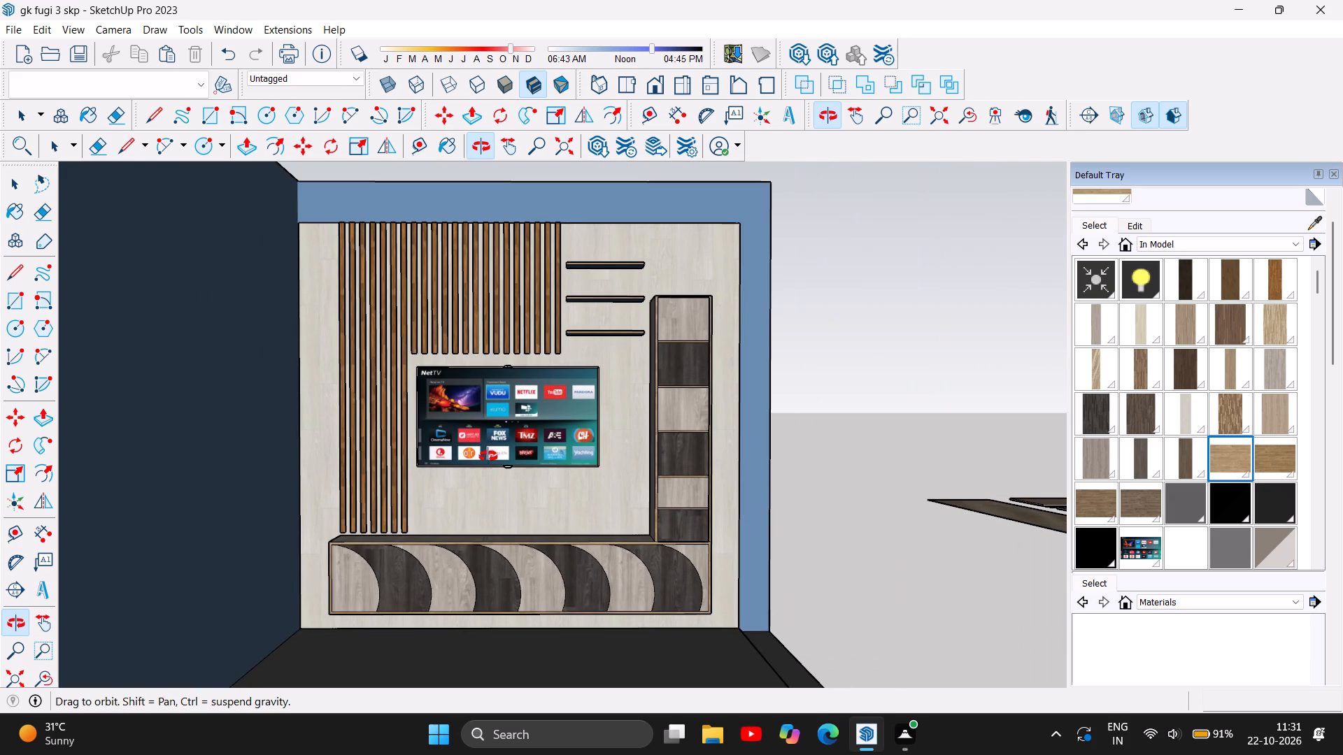
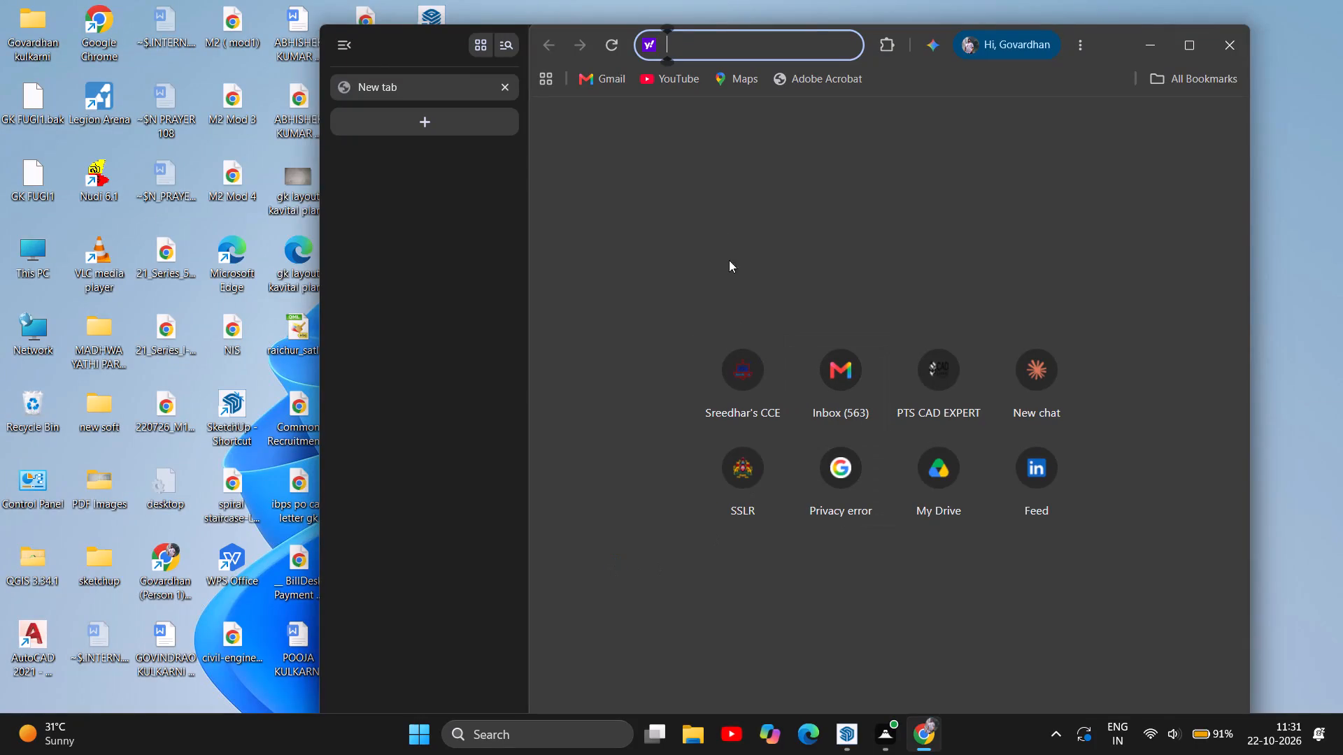
Search the web for "3d warehouse sketchup" and open the 3D Warehouse site from the results.
key("3")
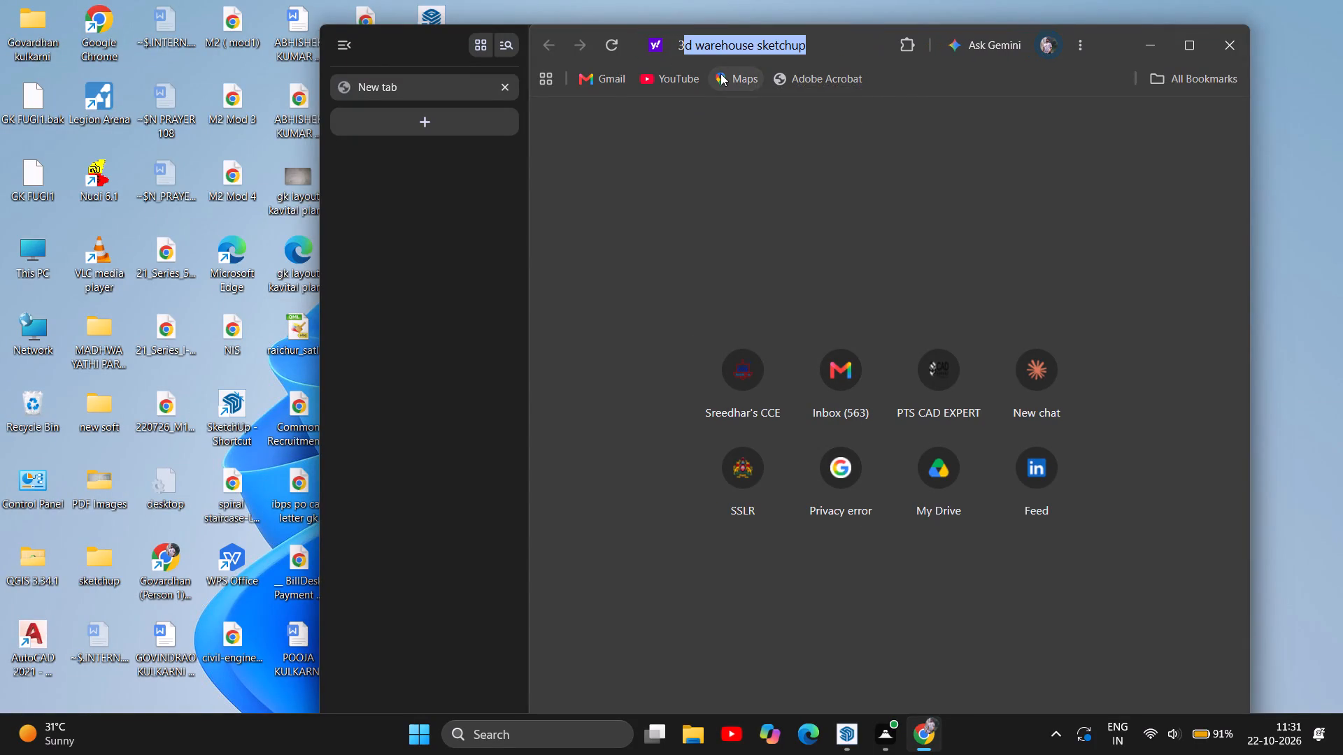
left_click(765, 79)
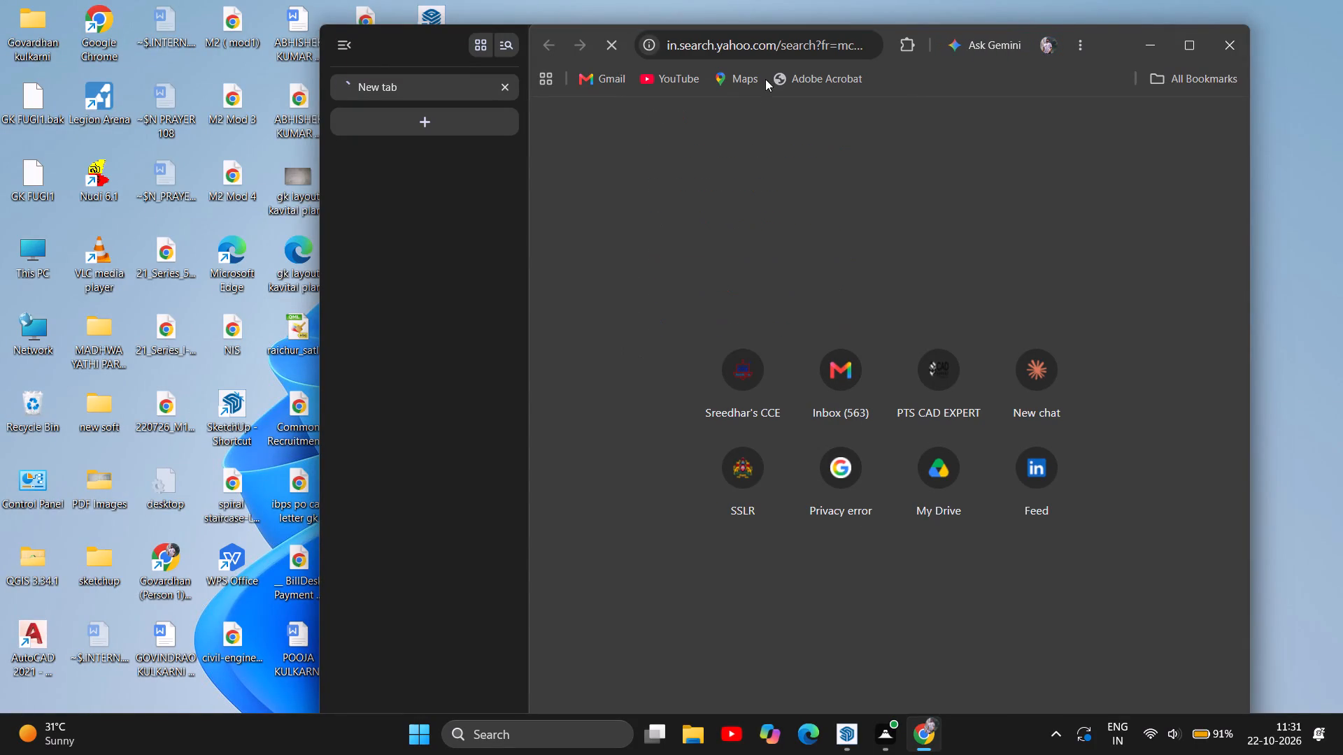
left_click(847, 729)
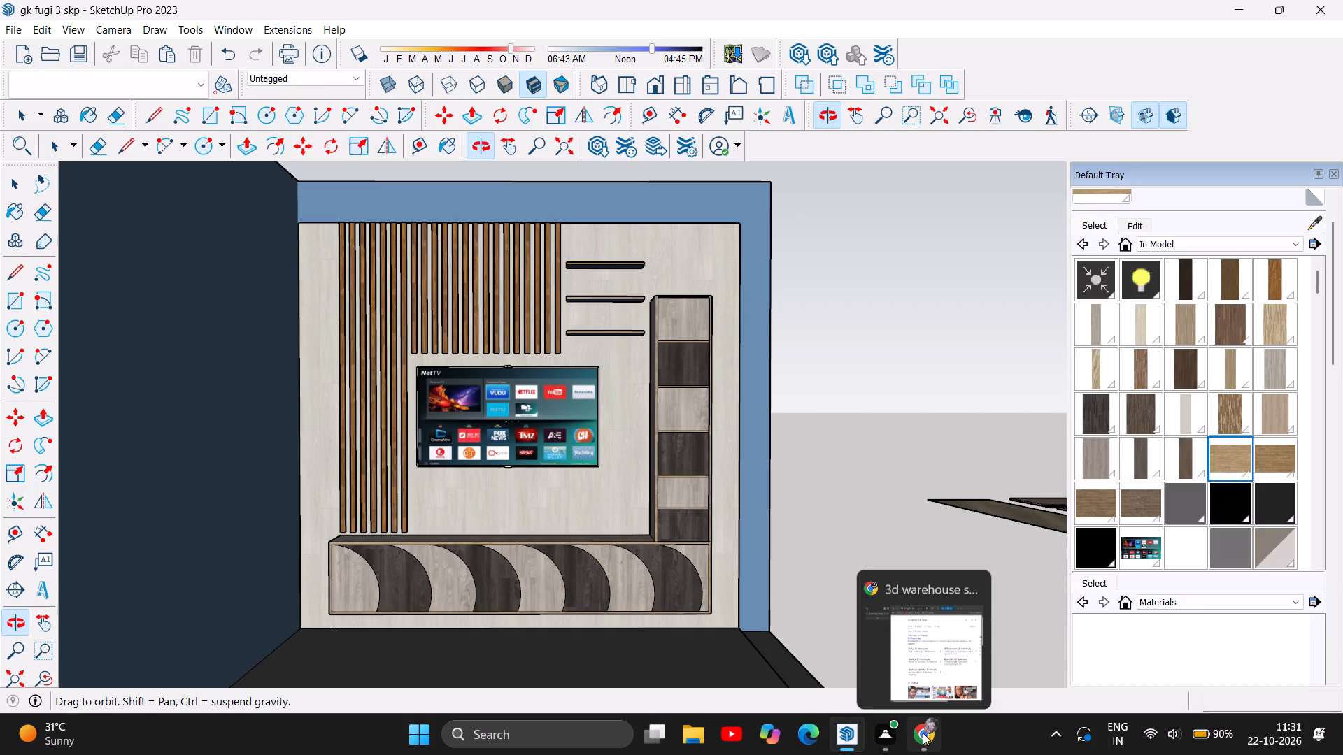
left_click(930, 666)
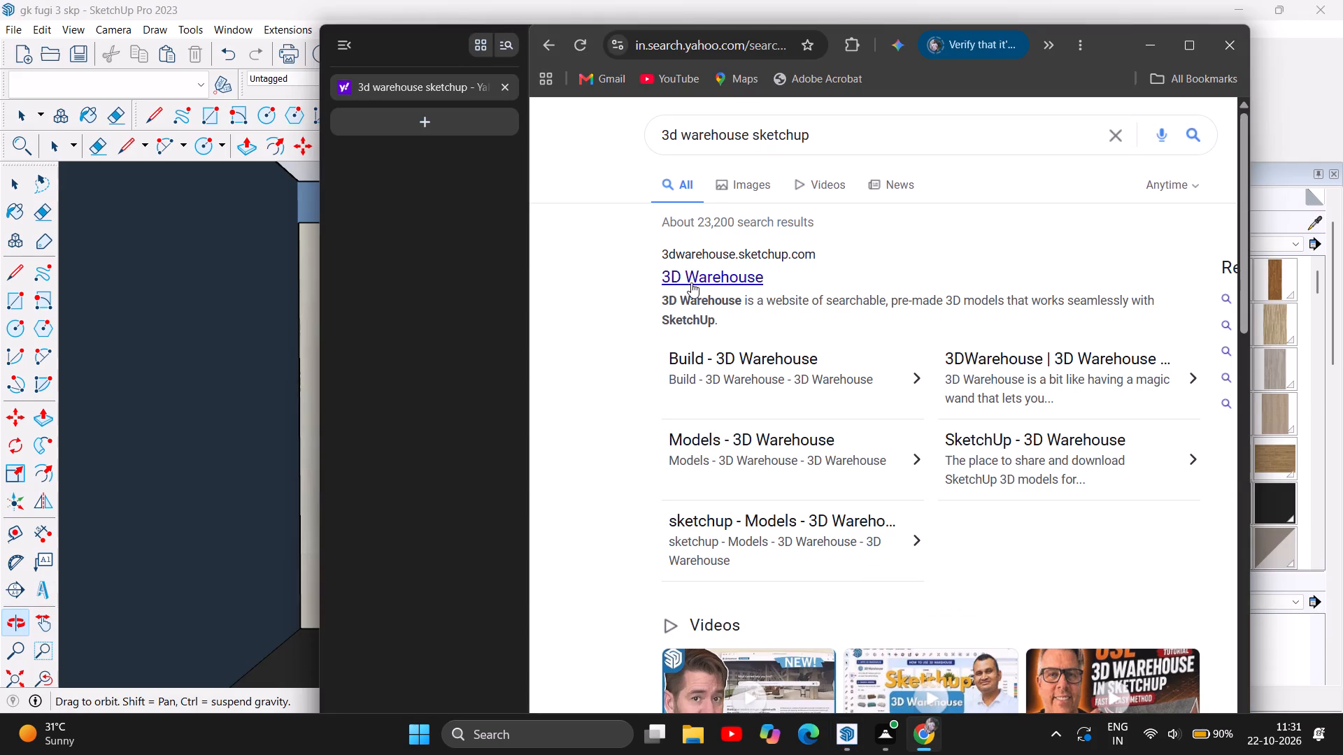
left_click(732, 270)
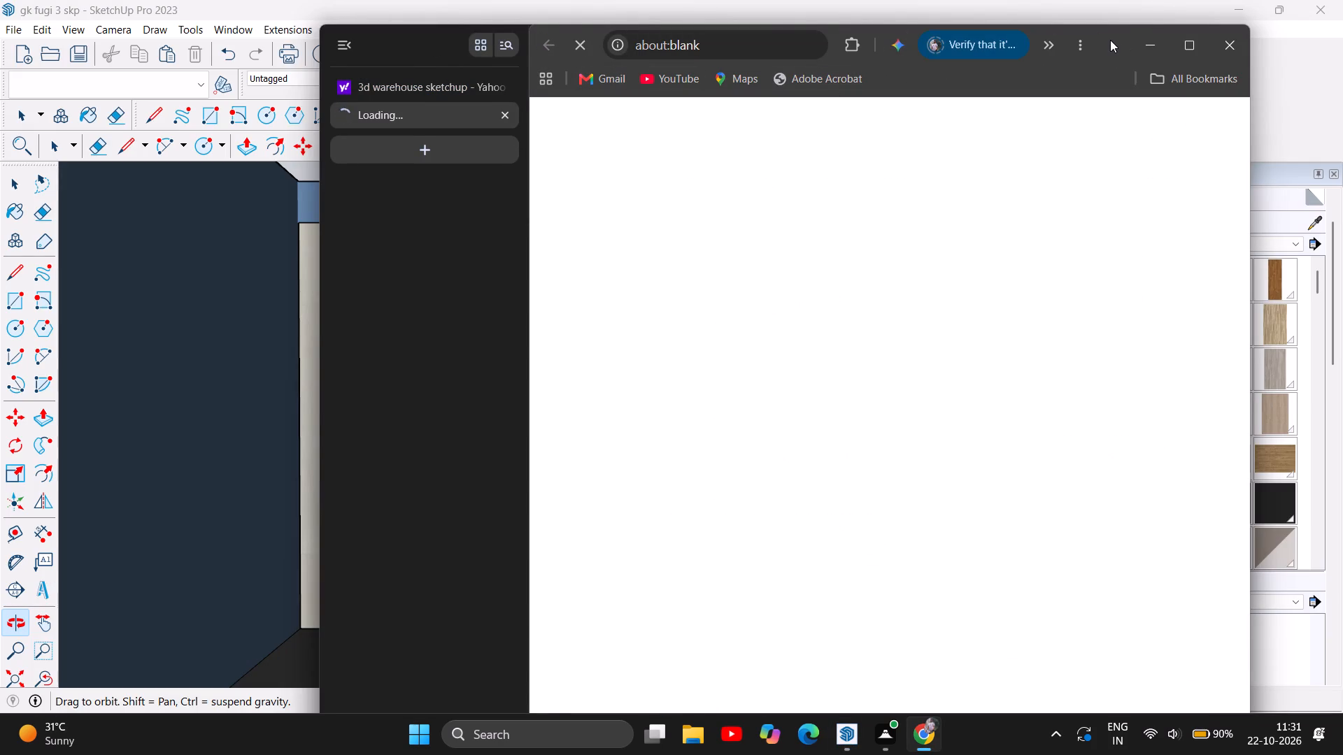
Snap the 3D Warehouse browser window to a quarter of the screen, over the maximized SketchUp model.
left_click_drag(1110, 40, 1342, 35)
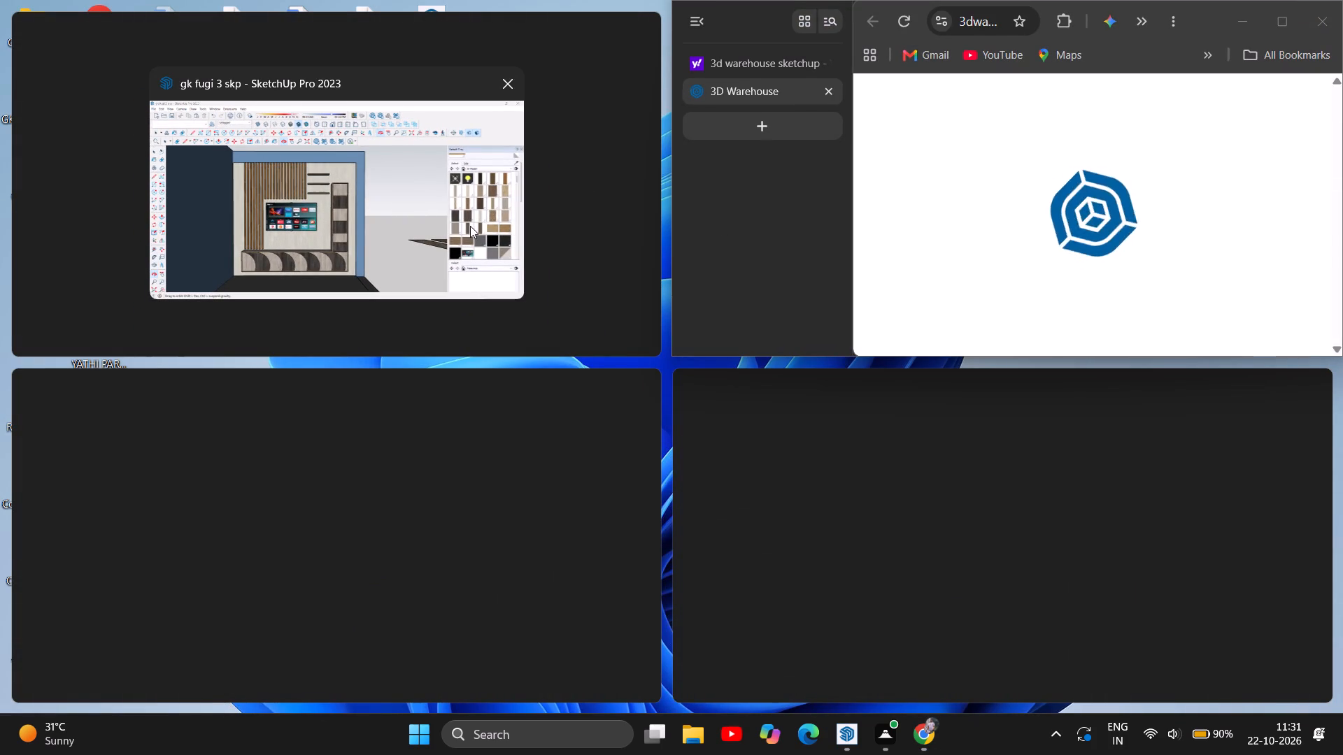
left_click(470, 226)
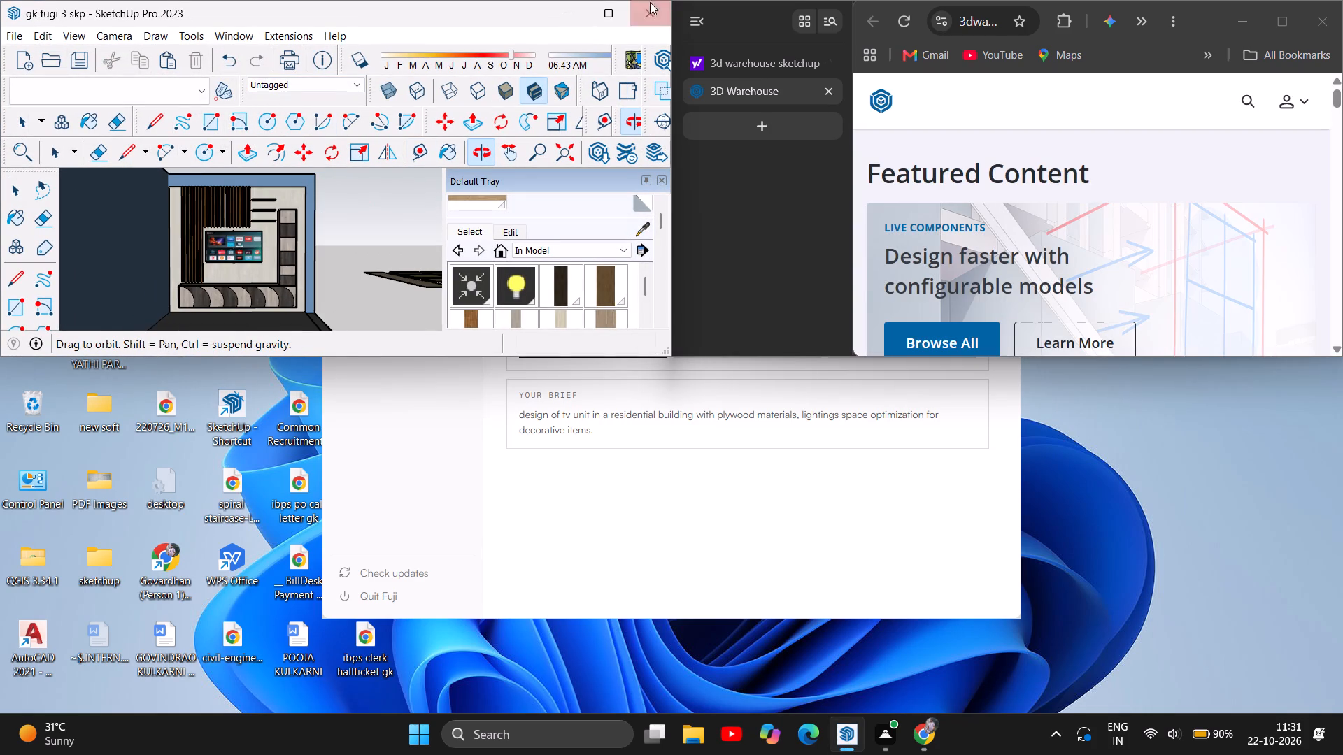
left_click(609, 10)
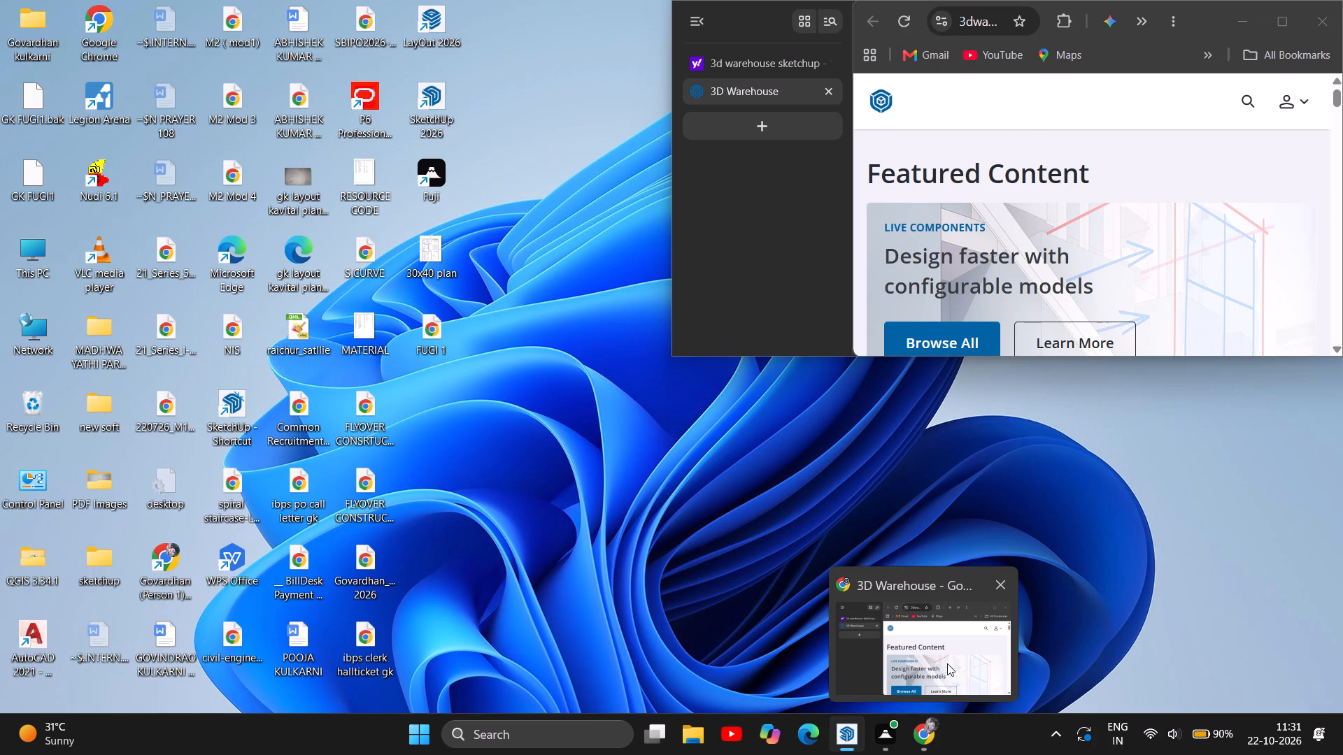
left_click(947, 656)
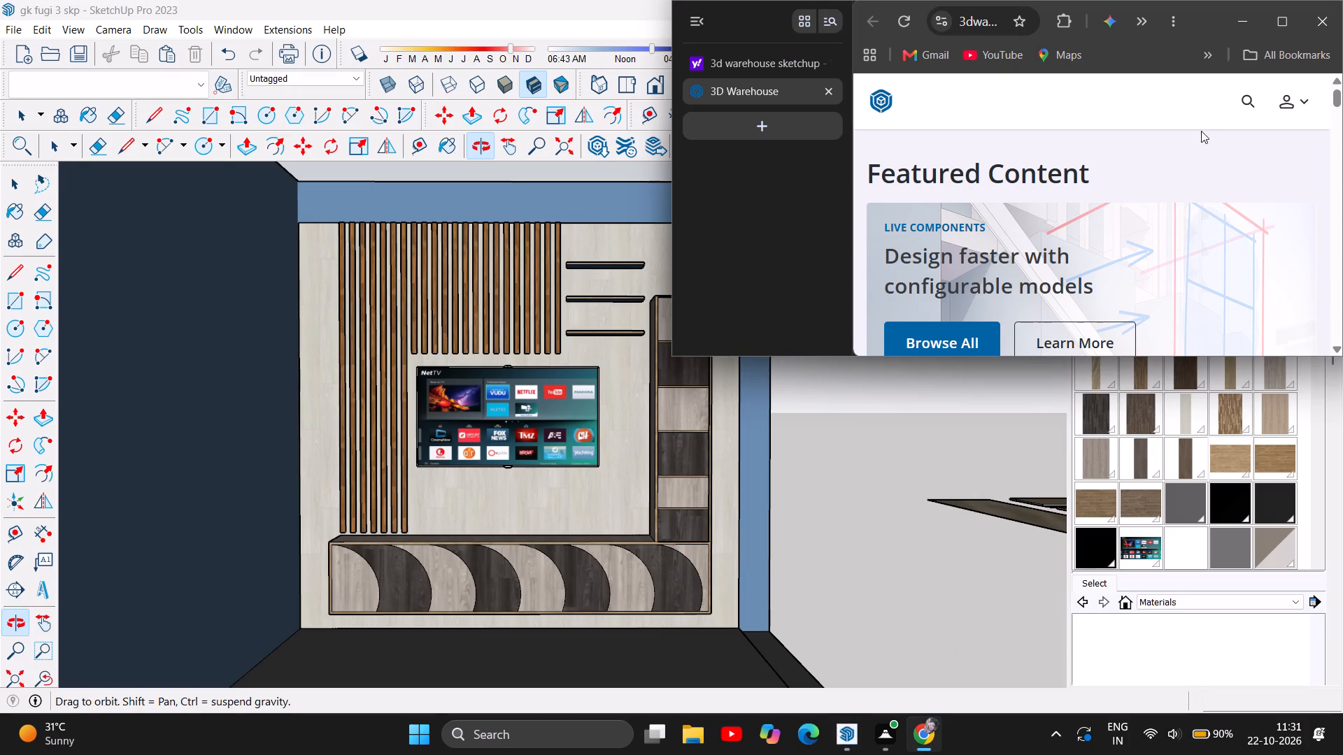
Search 3D Warehouse for "show piece".
scroll(1020, 263, "down", 4)
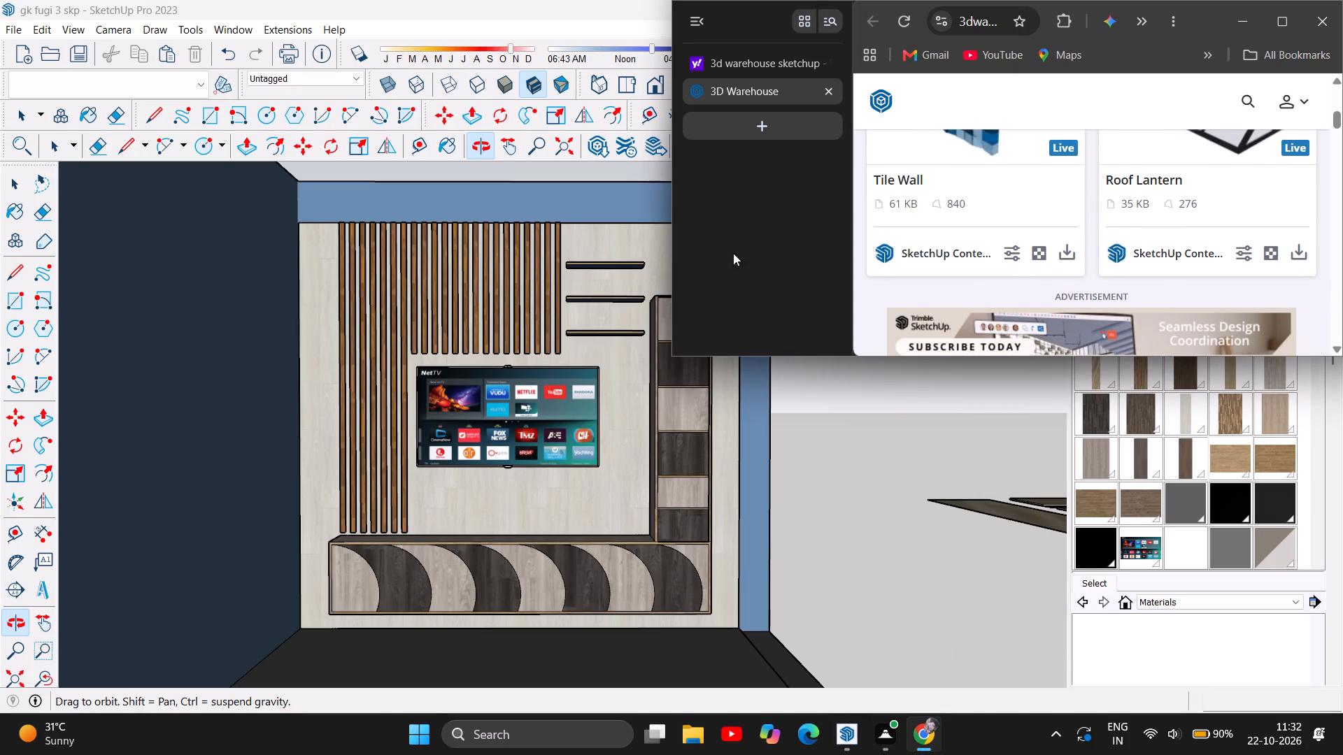
scroll(1019, 240, "up", 9)
left_click(1244, 100)
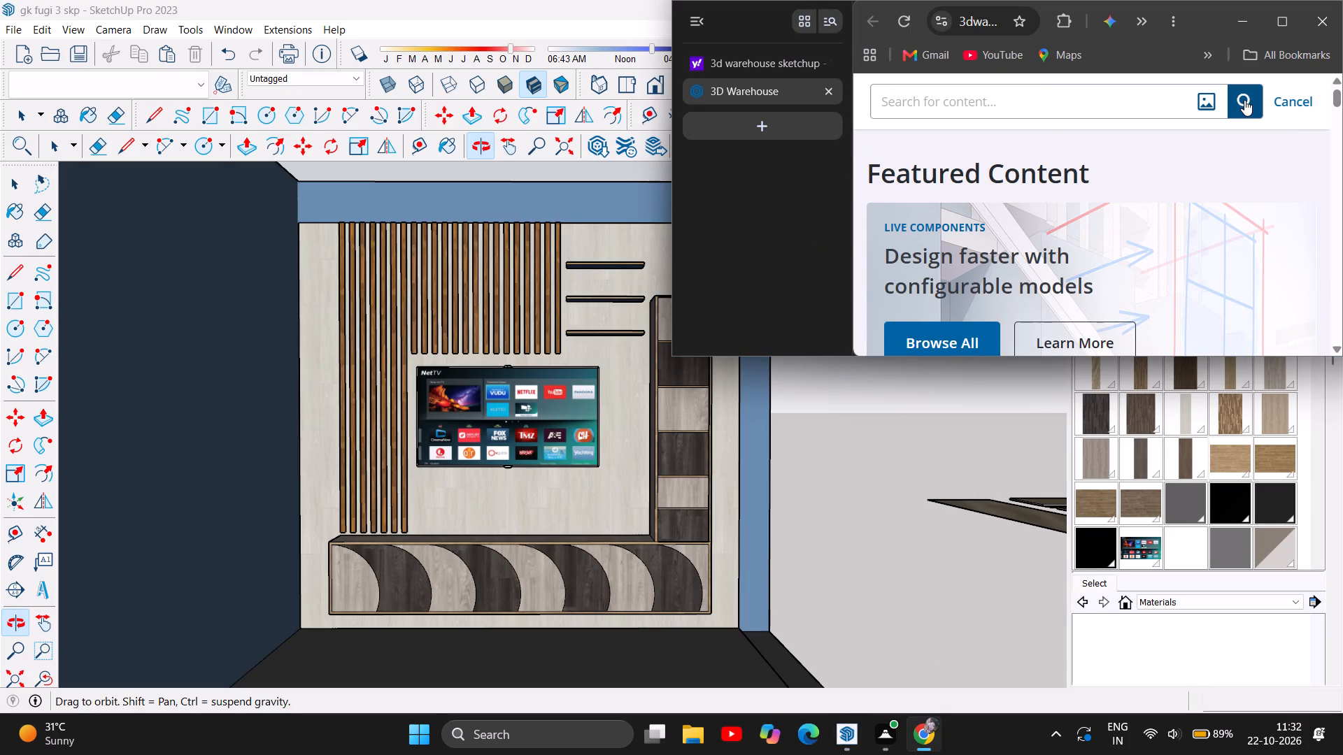
left_click(1023, 100)
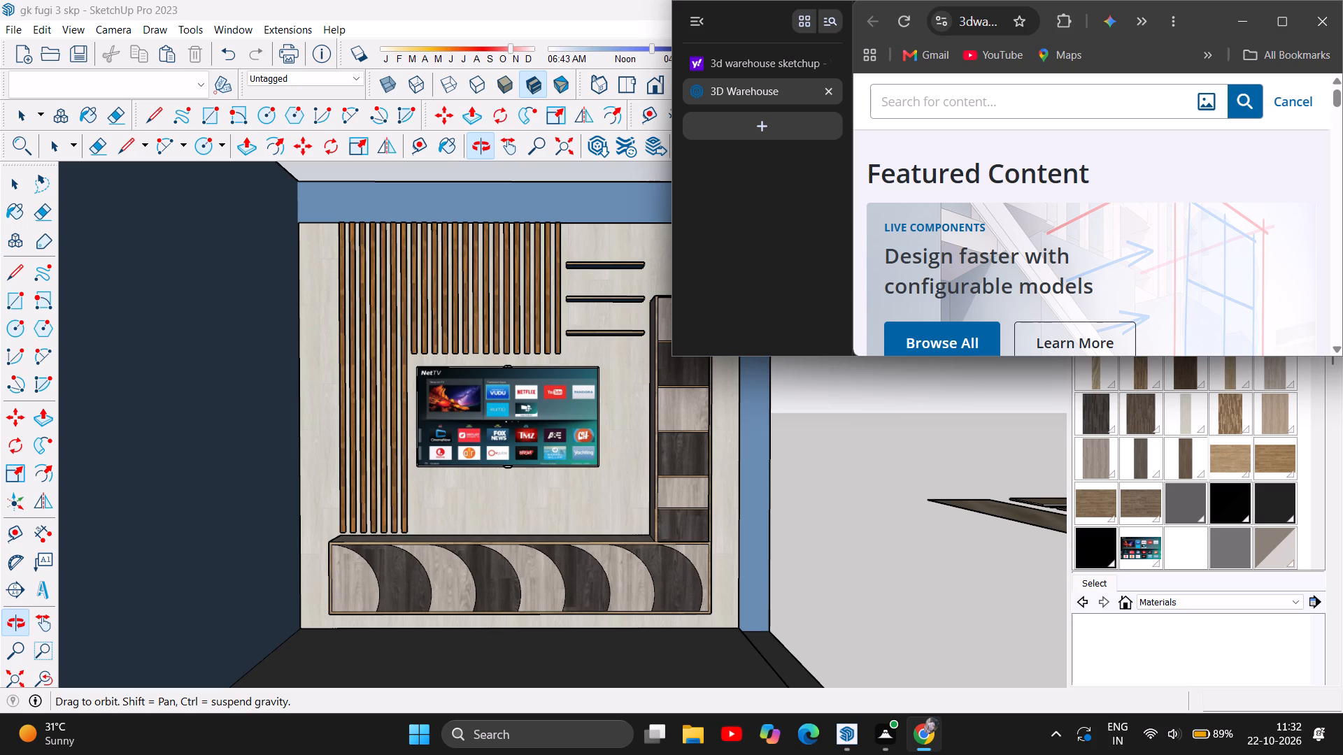
type("show")
key("space")
type("piece")
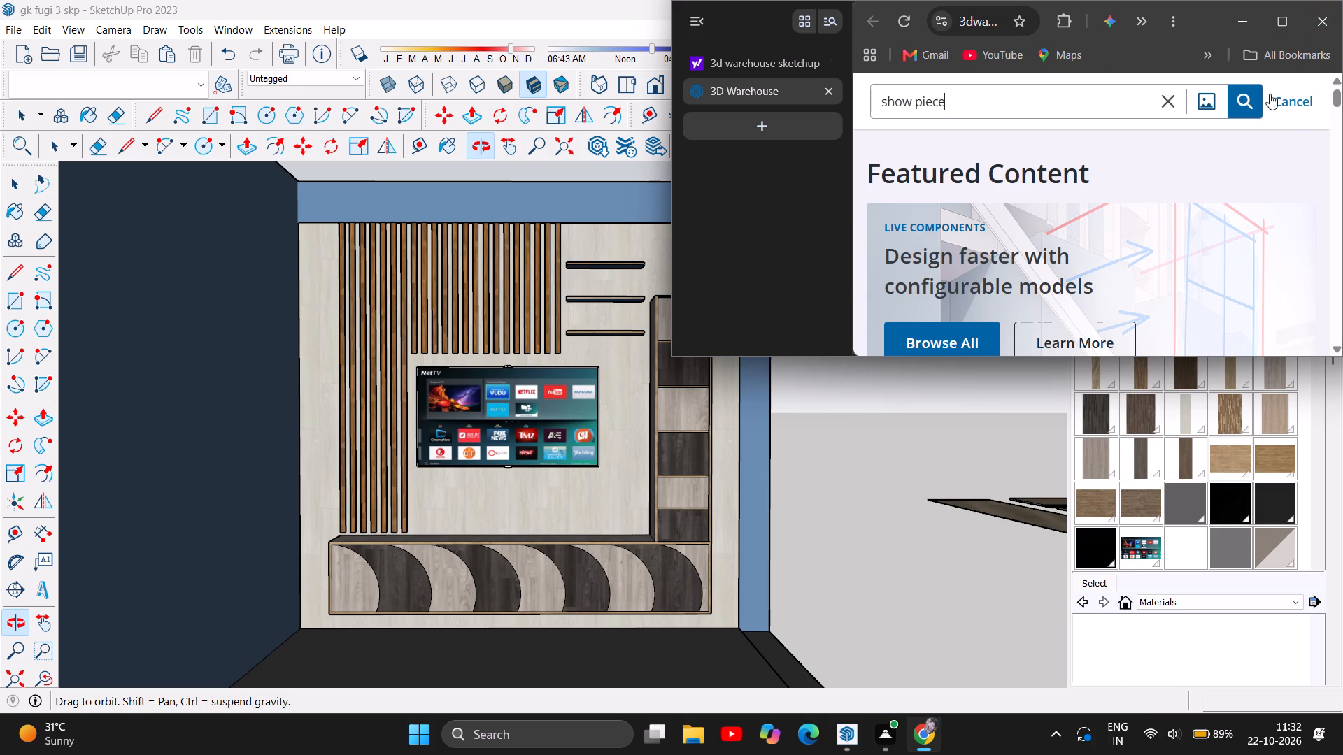
left_click(1245, 86)
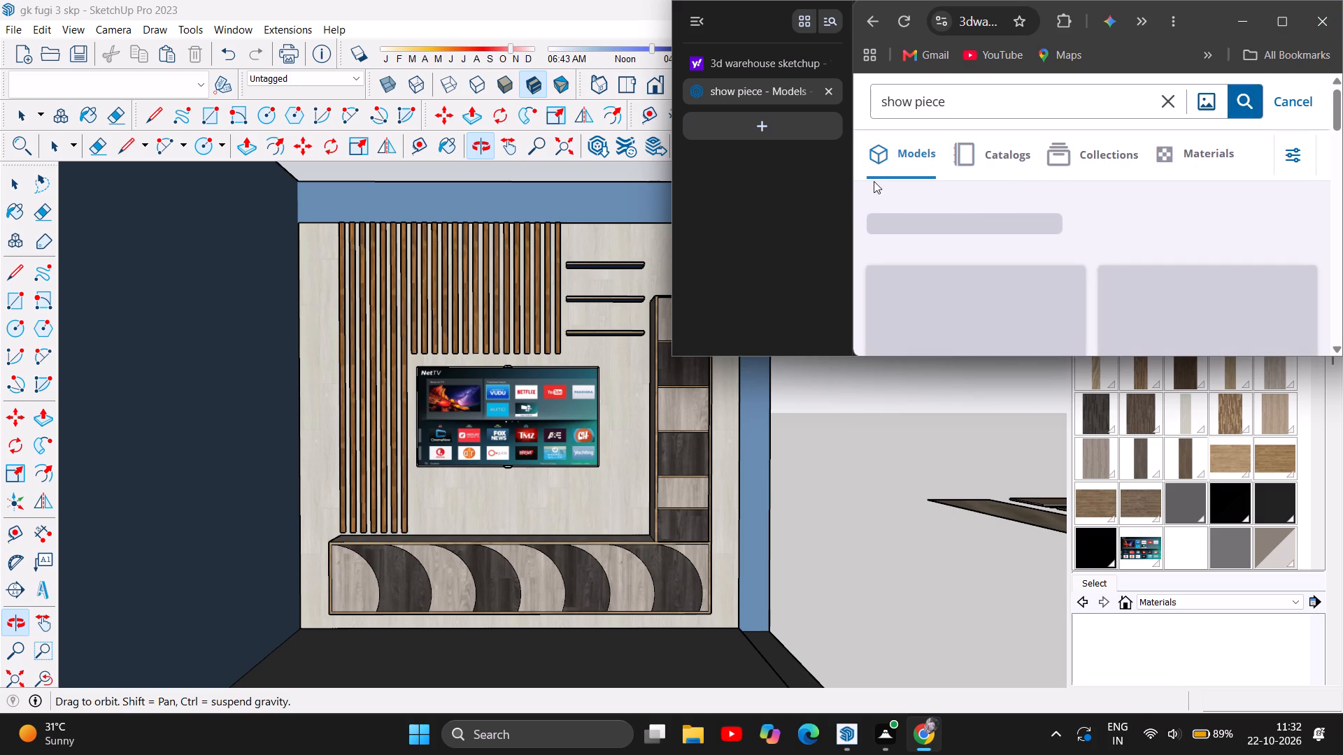
Browse the "show piece" model results for decorative items that suit the TV unit's shelves.
scroll(1034, 231, "down", 1)
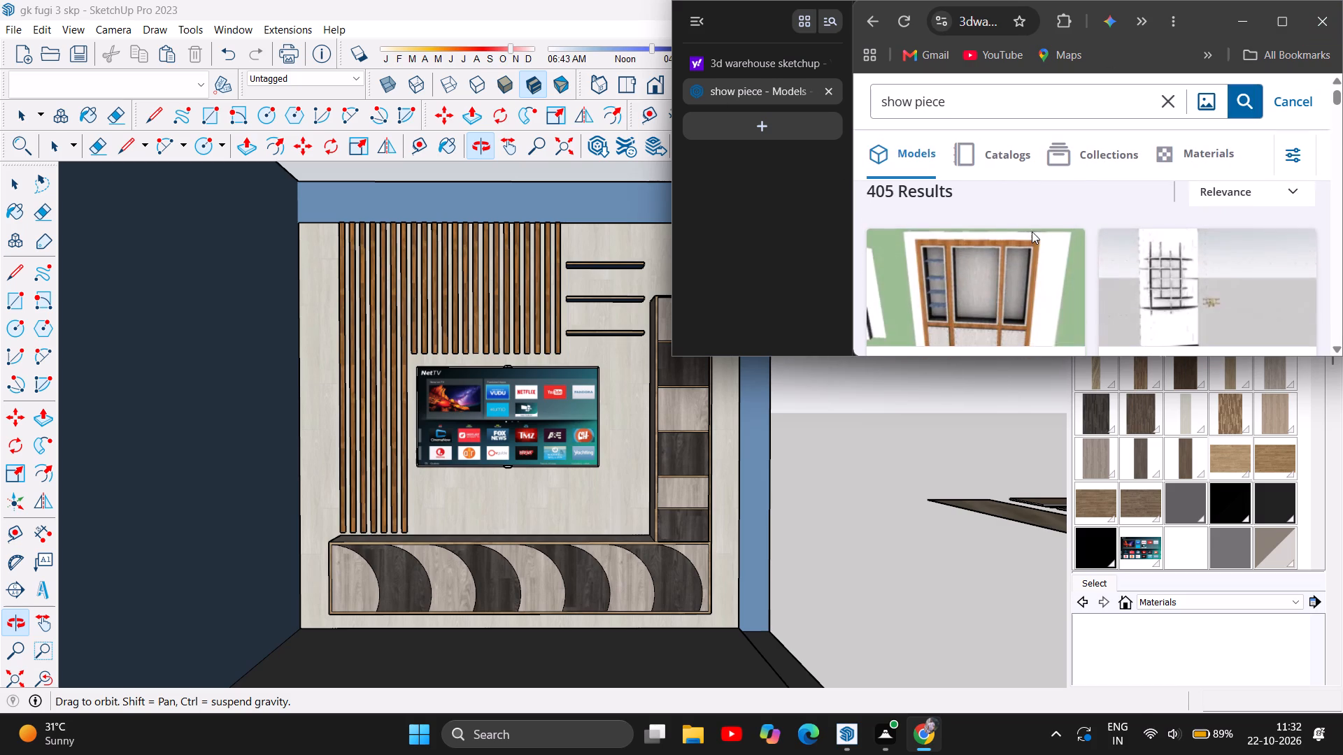
scroll(1032, 231, "down", 3)
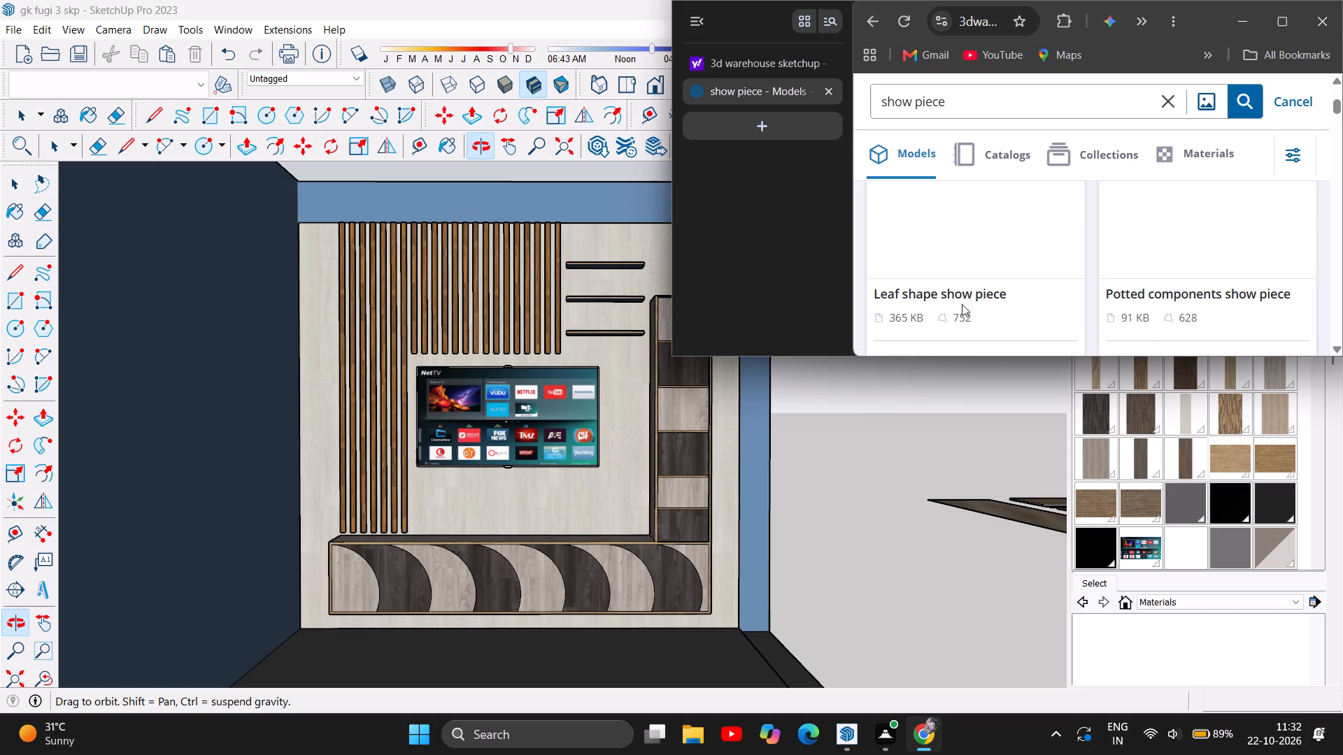
scroll(978, 294, "up", 1)
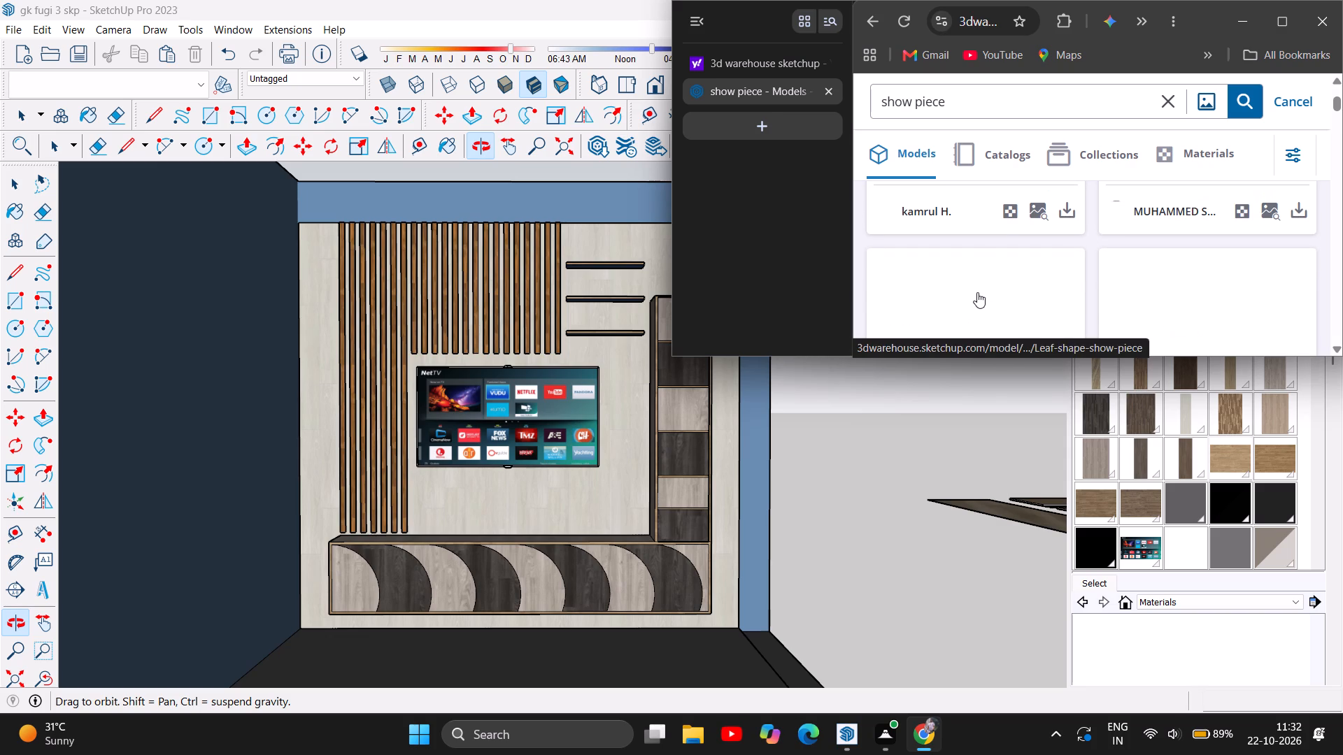
scroll(977, 292, "down", 2)
scroll(753, 501, "down", 1)
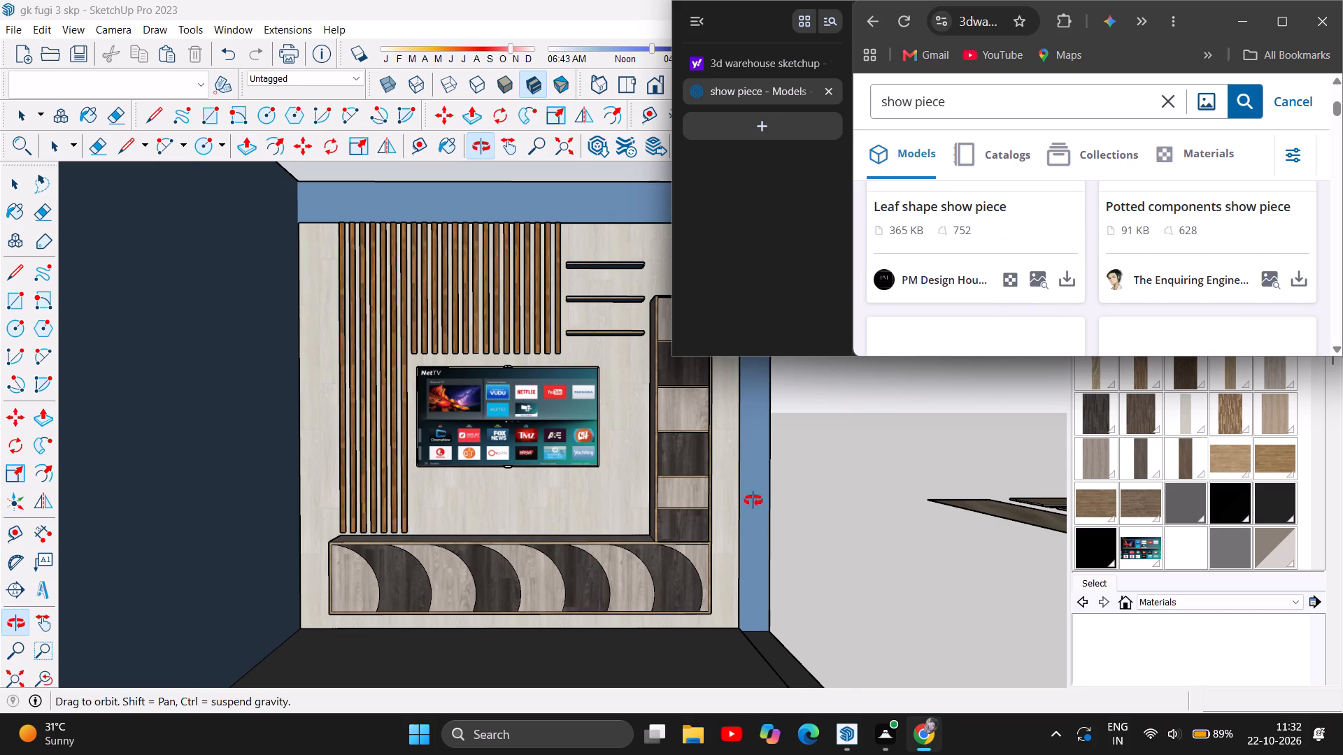
scroll(753, 501, "down", 1)
scroll(299, 443, "down", 1)
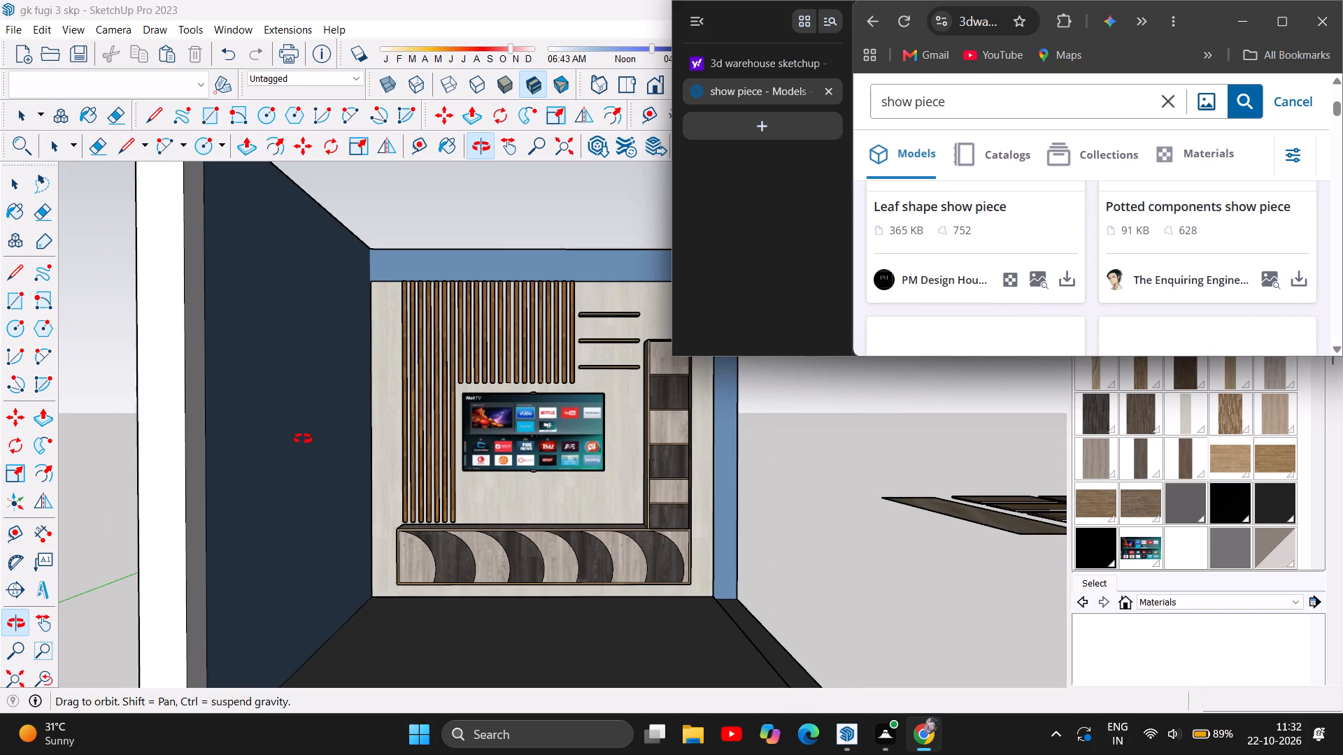
scroll(303, 439, "down", 5)
scroll(1035, 226, "up", 2)
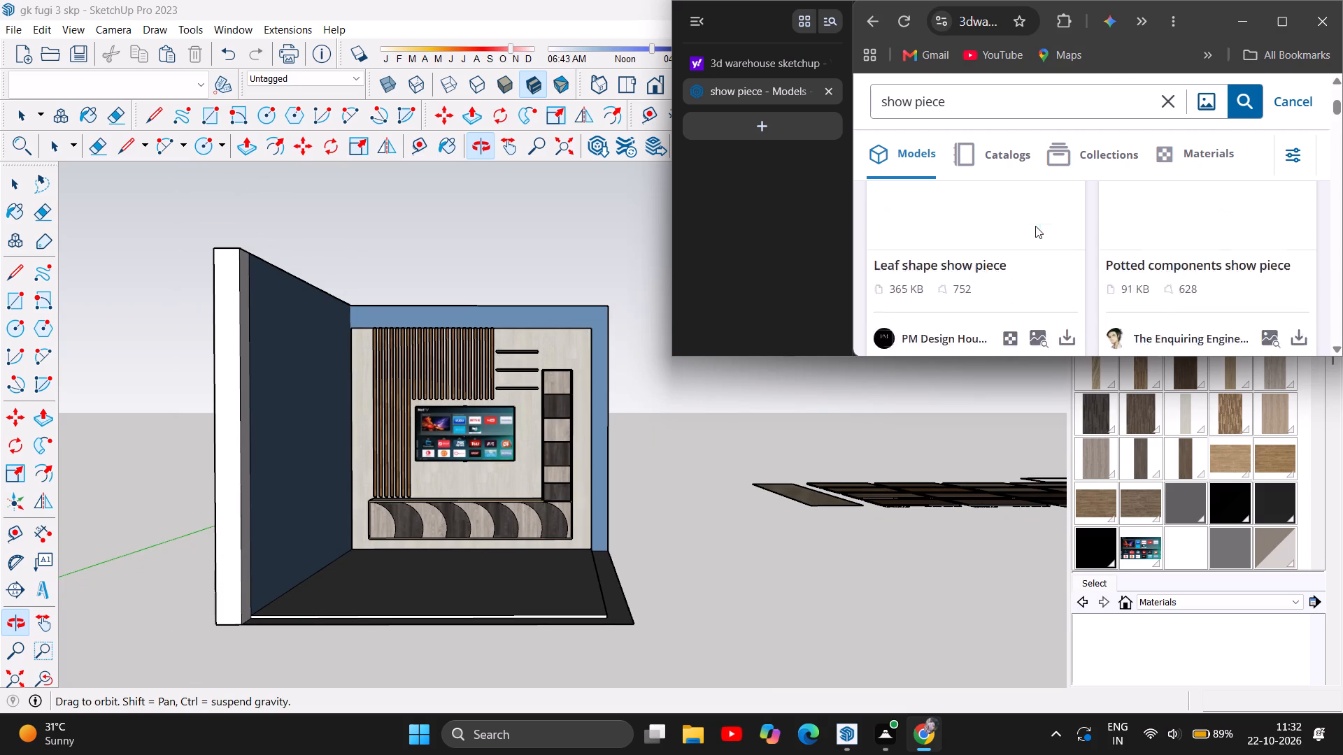
scroll(1035, 226, "up", 4)
scroll(1040, 224, "down", 5)
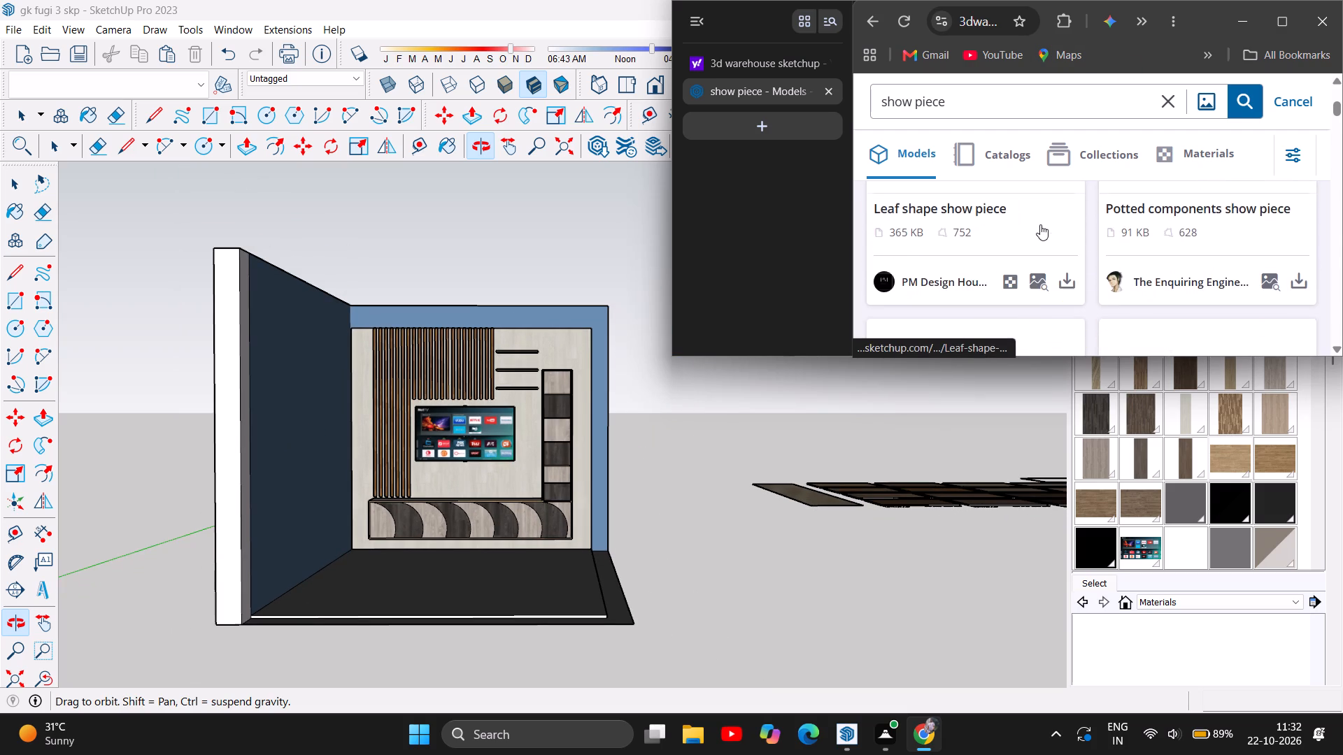
scroll(1040, 224, "down", 15)
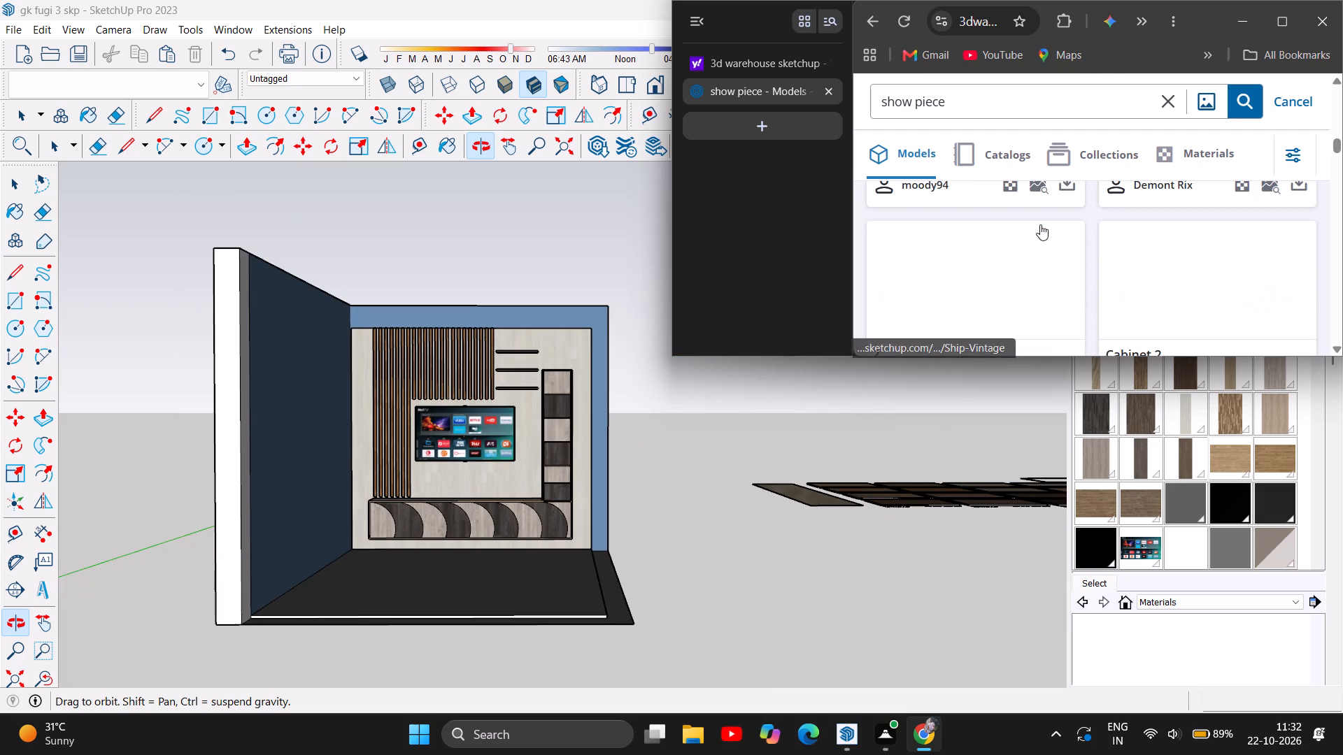
scroll(1040, 224, "down", 11)
scroll(1040, 224, "up", 6)
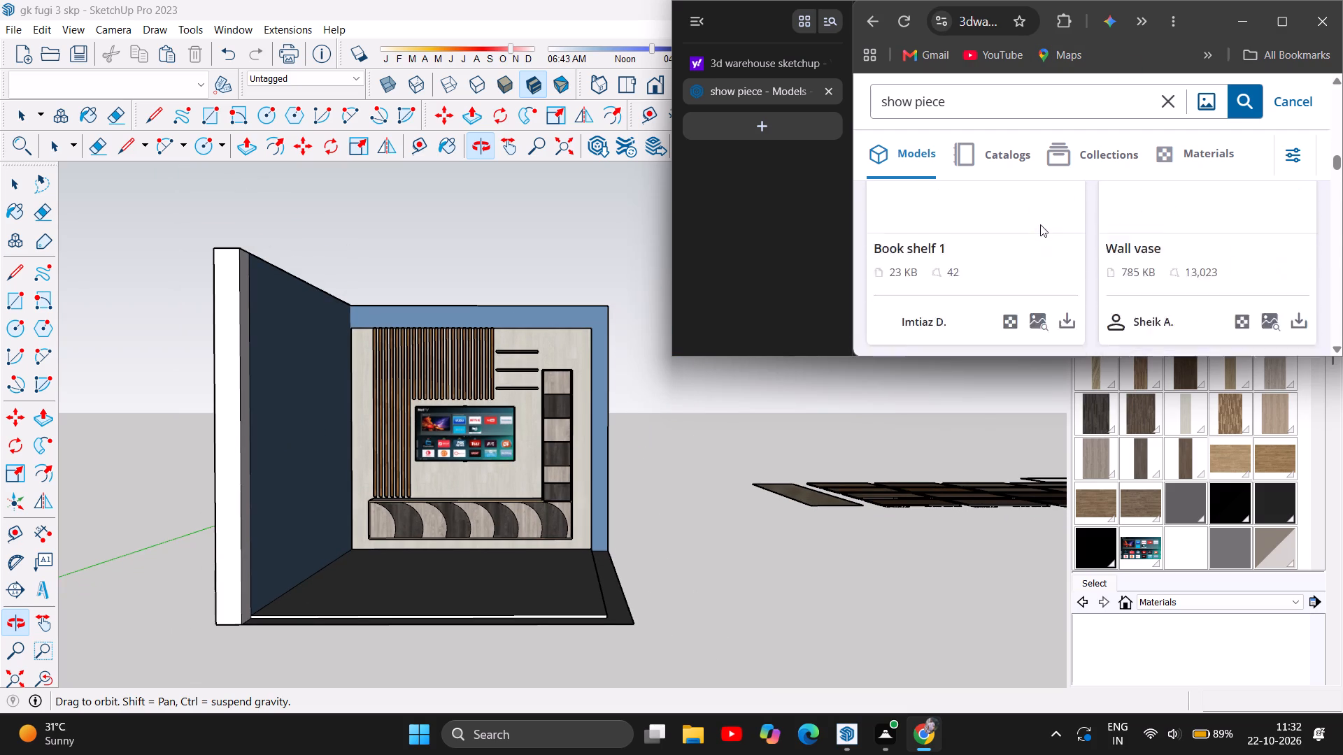
scroll(1040, 224, "up", 14)
scroll(1042, 224, "up", 14)
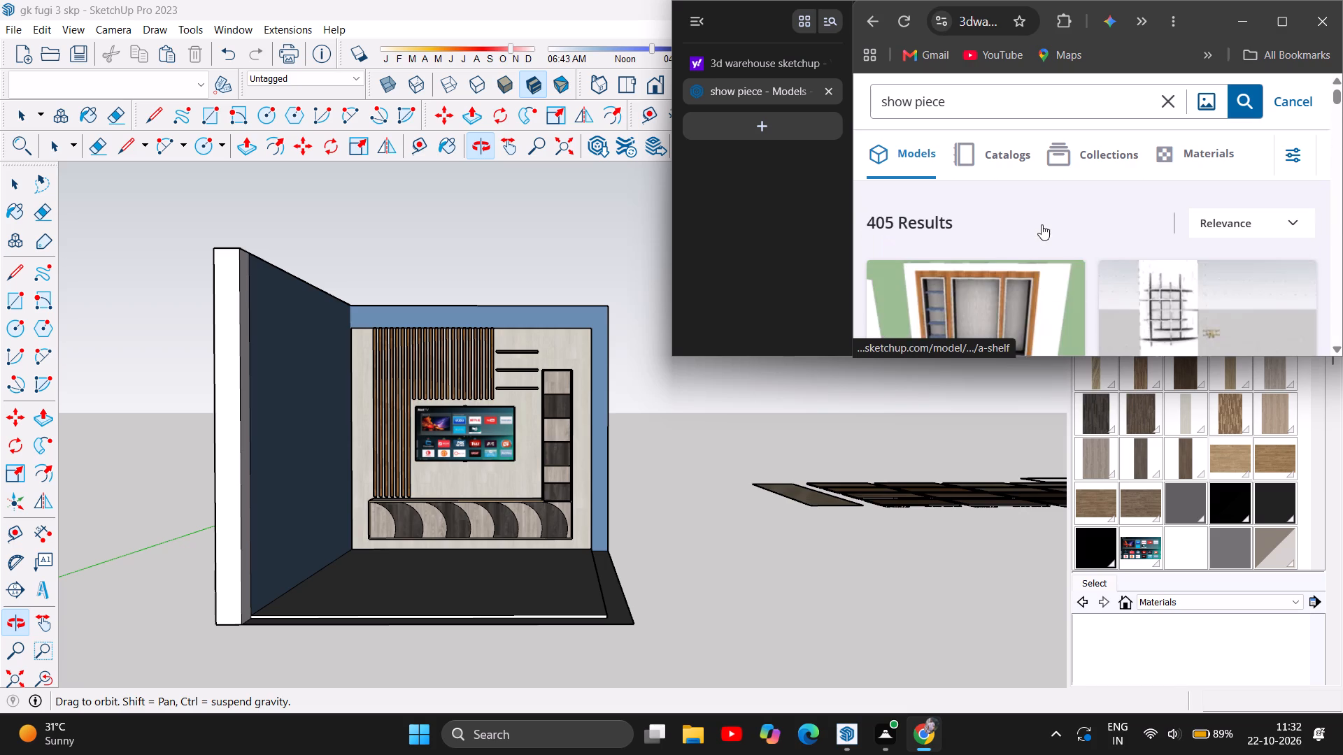
scroll(1051, 231, "up", 2)
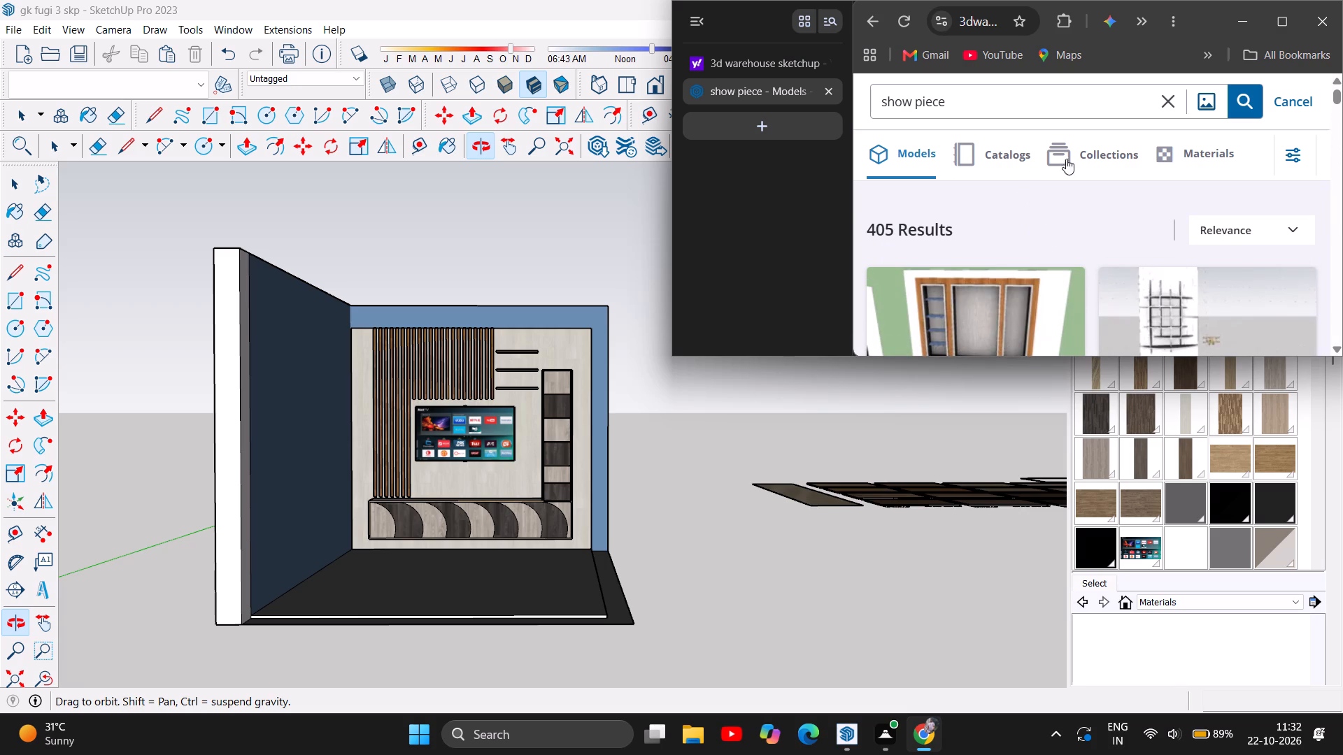
Switch the "show piece" results to collections and look through them for decorative items.
left_click(1107, 155)
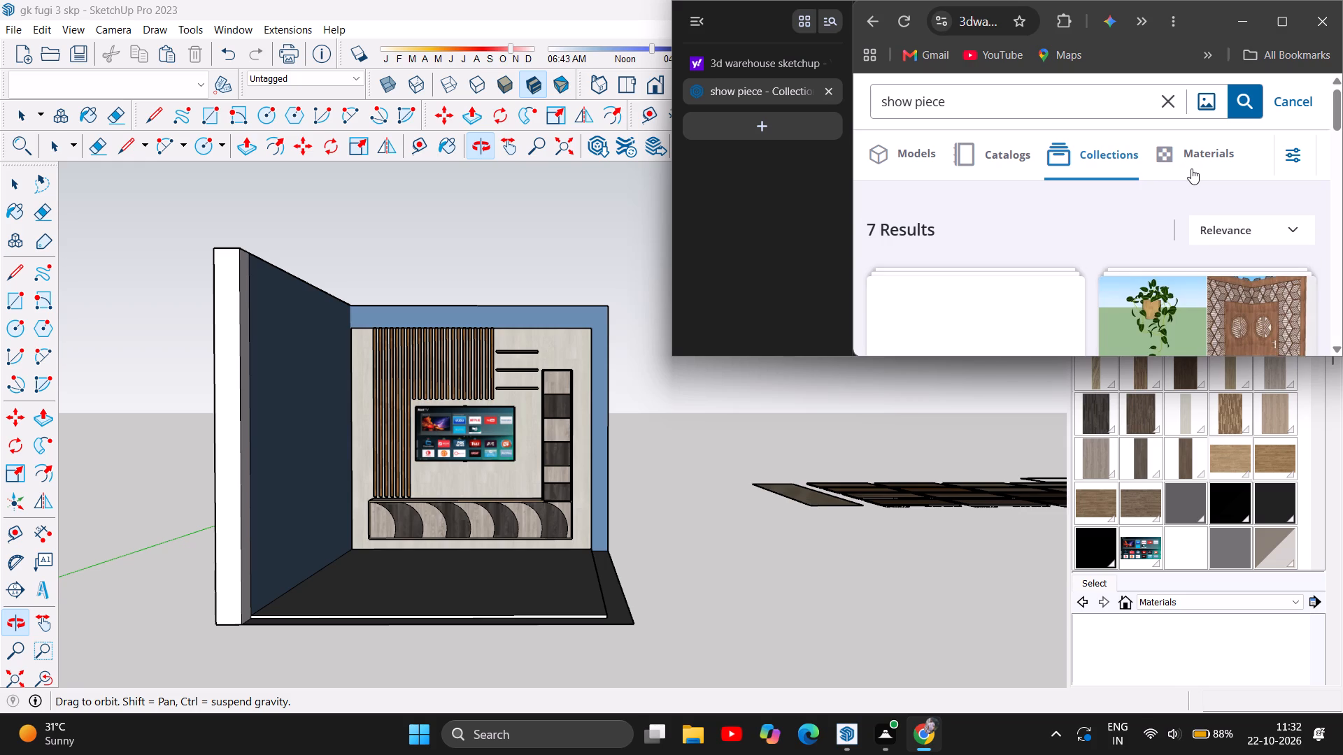
scroll(1125, 282, "down", 1)
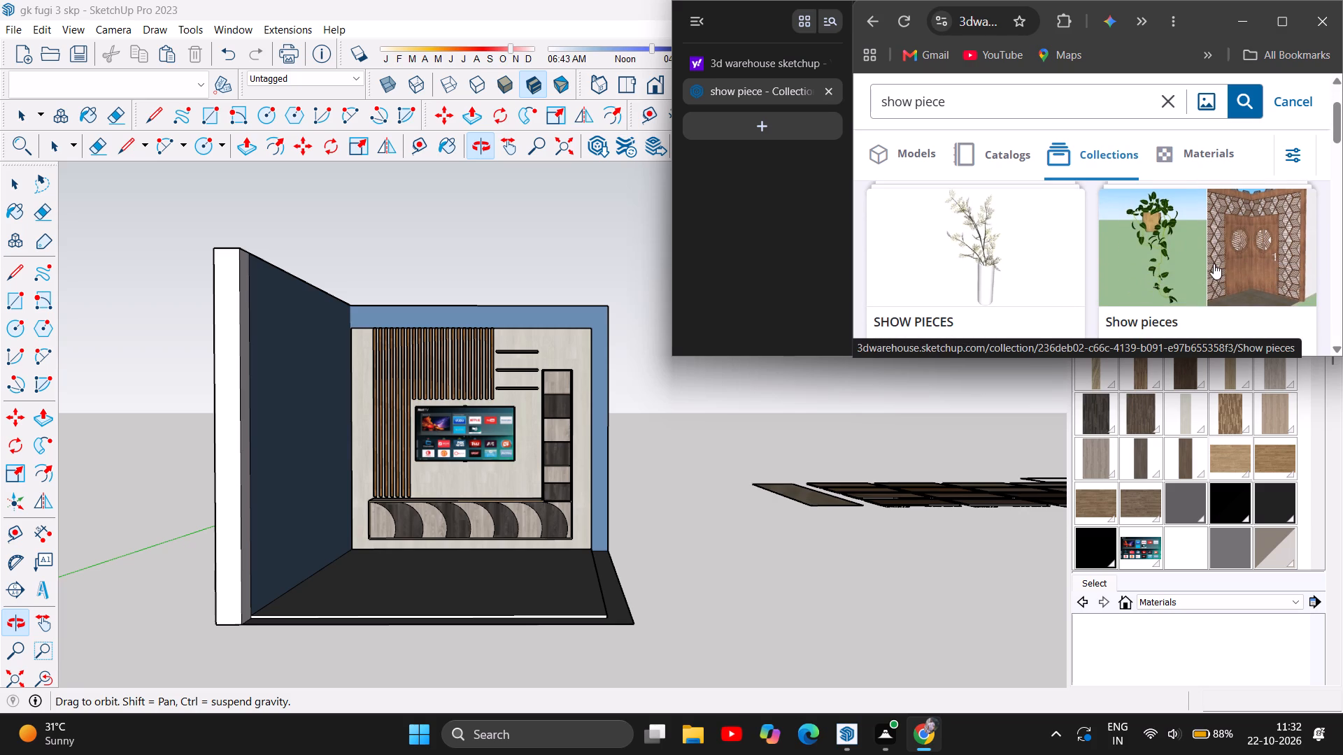
scroll(976, 257, "down", 2)
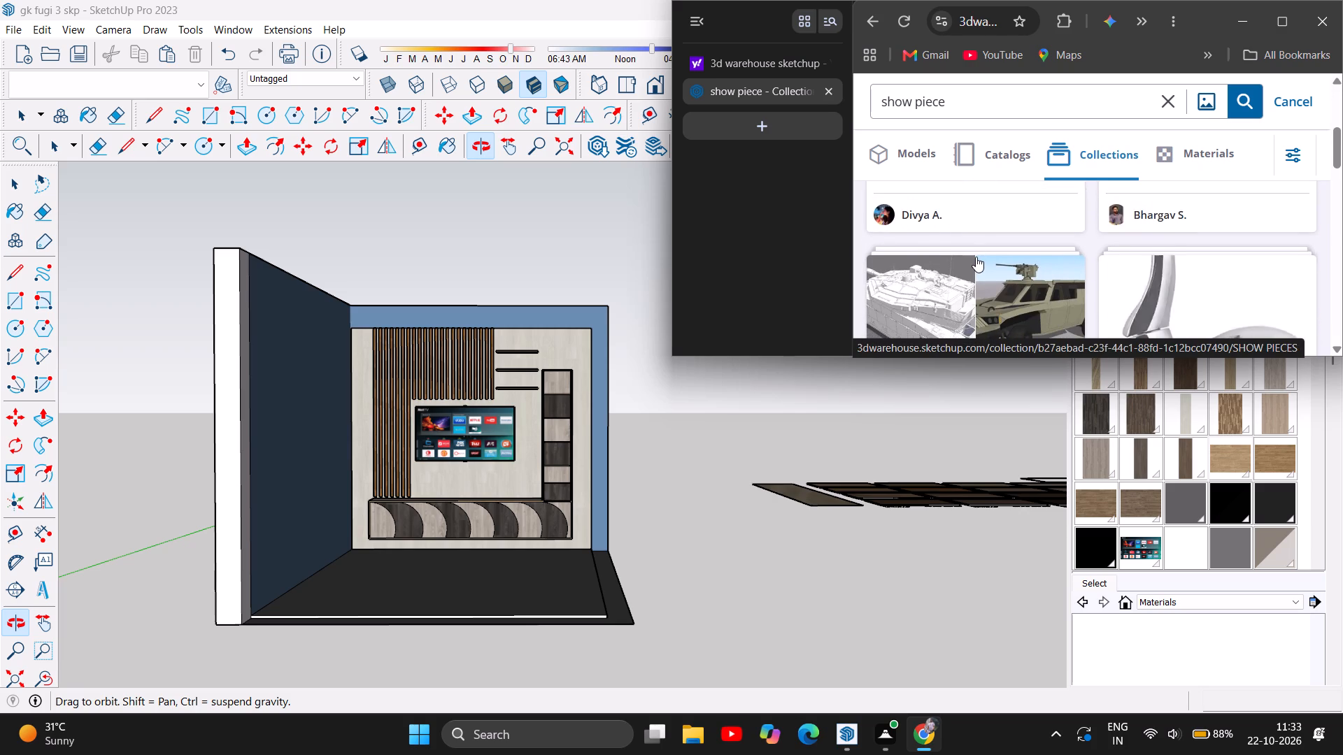
scroll(976, 257, "down", 4)
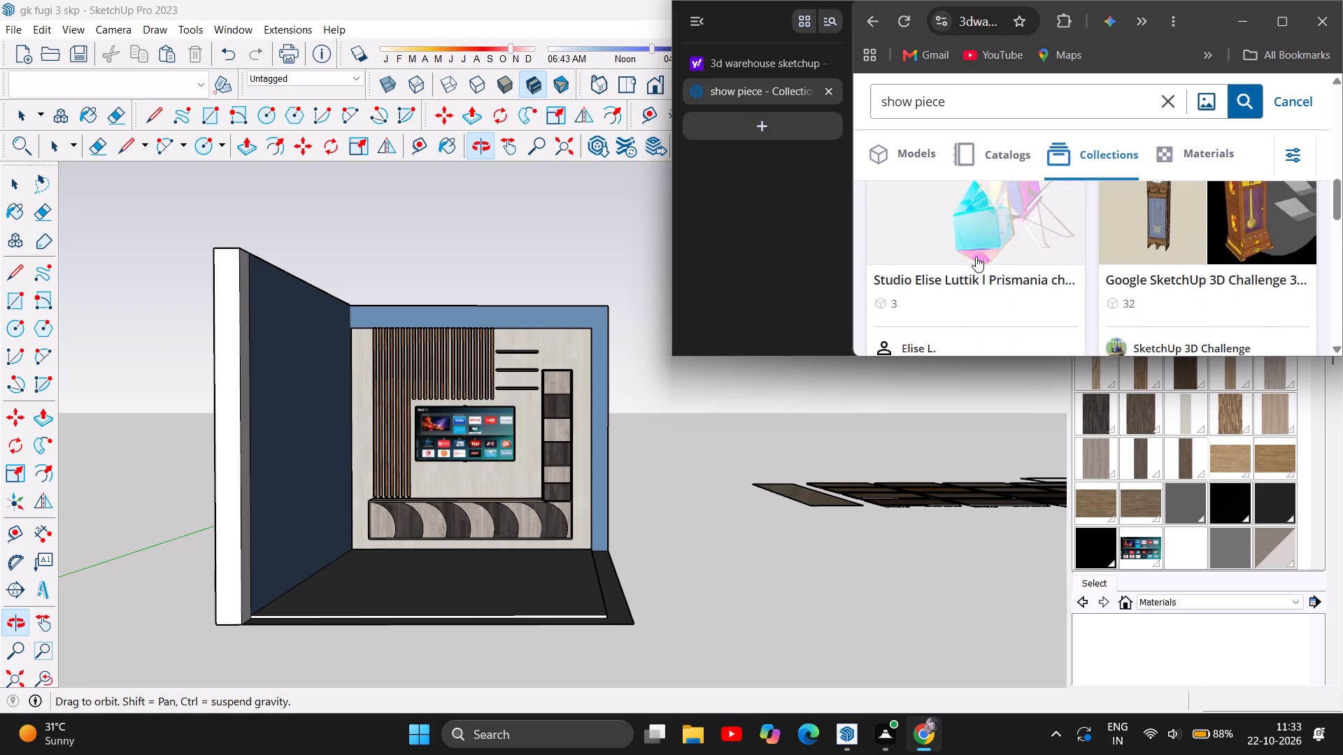
scroll(976, 257, "up", 1)
scroll(976, 257, "down", 1)
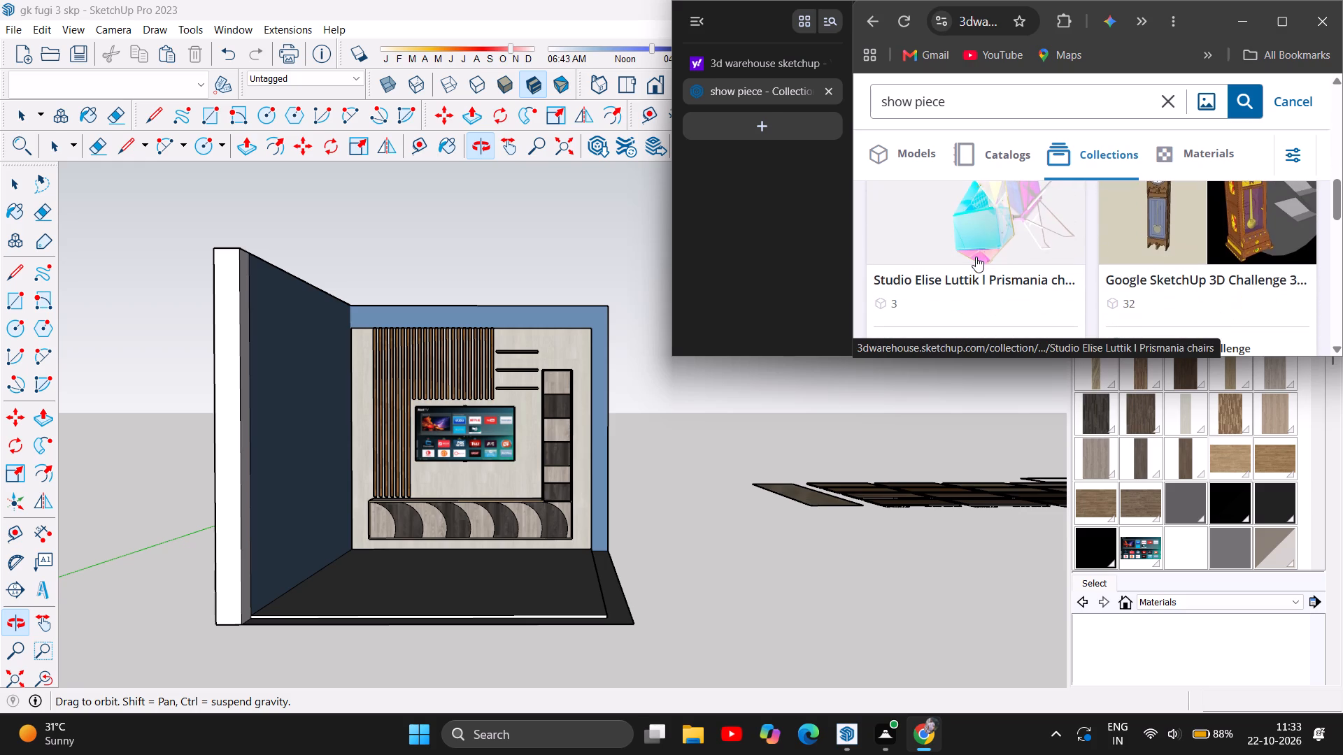
scroll(1044, 243, "up", 2)
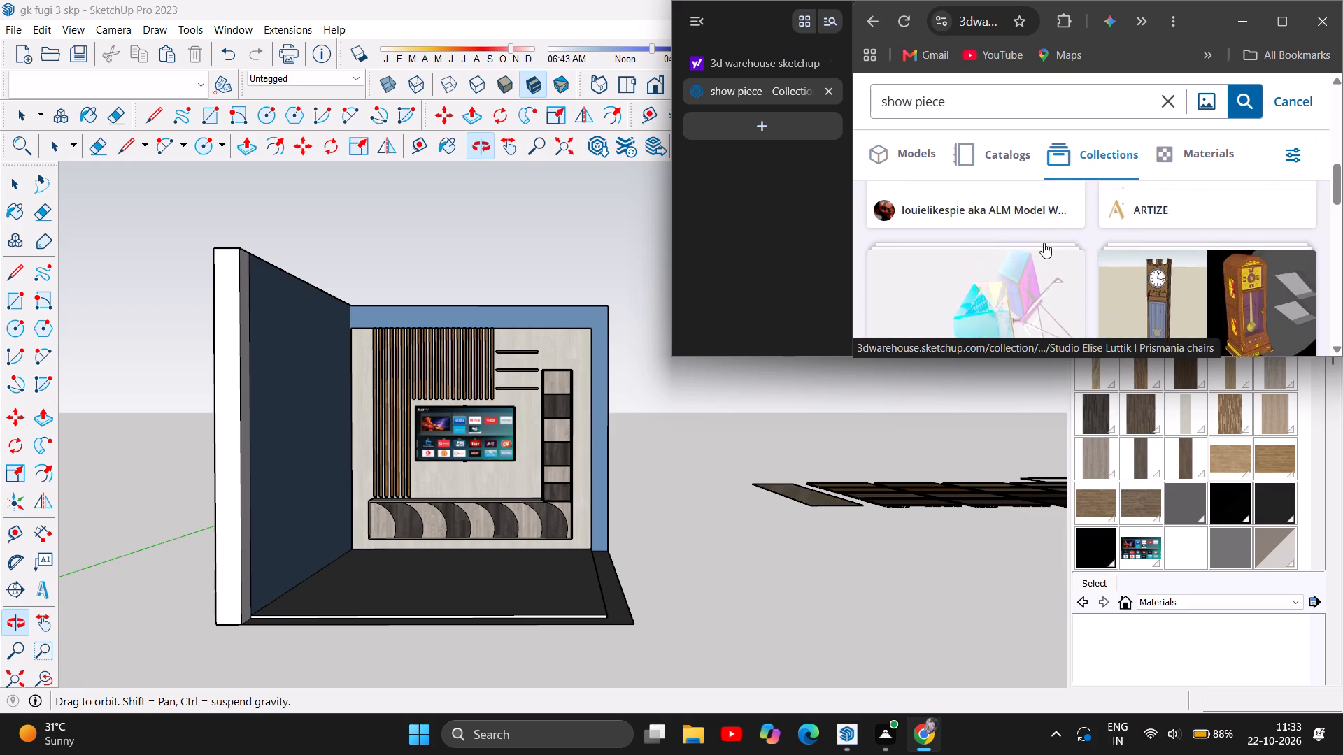
scroll(1044, 243, "up", 3)
scroll(1044, 243, "down", 8)
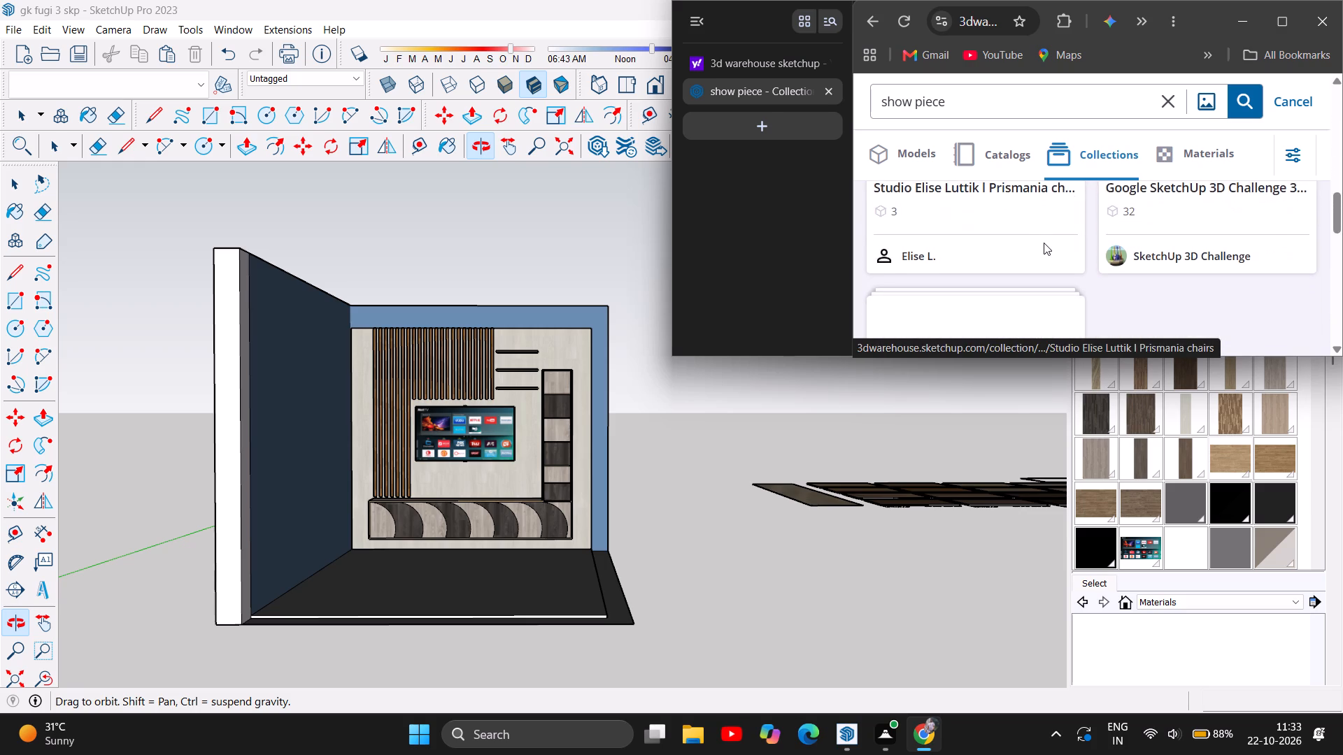
scroll(1044, 243, "down", 2)
scroll(1046, 240, "up", 11)
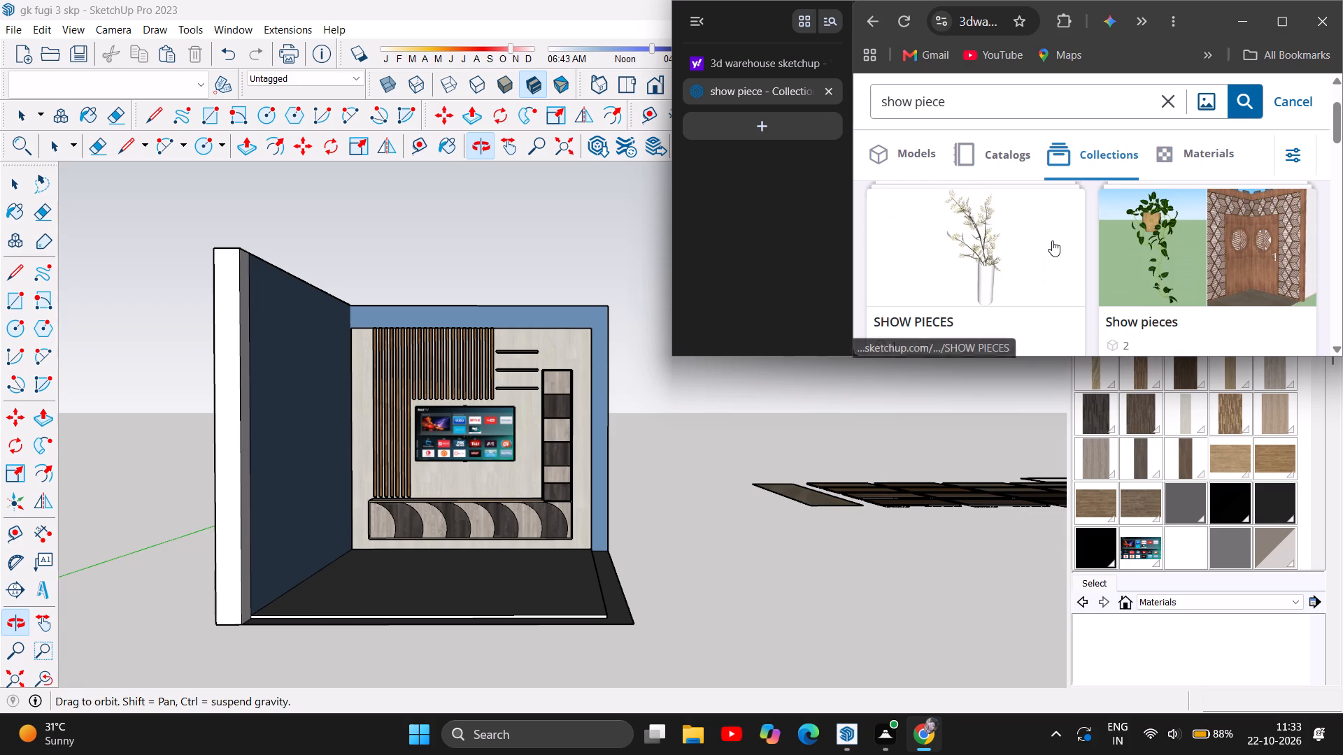
scroll(1052, 240, "up", 3)
scroll(1052, 240, "down", 2)
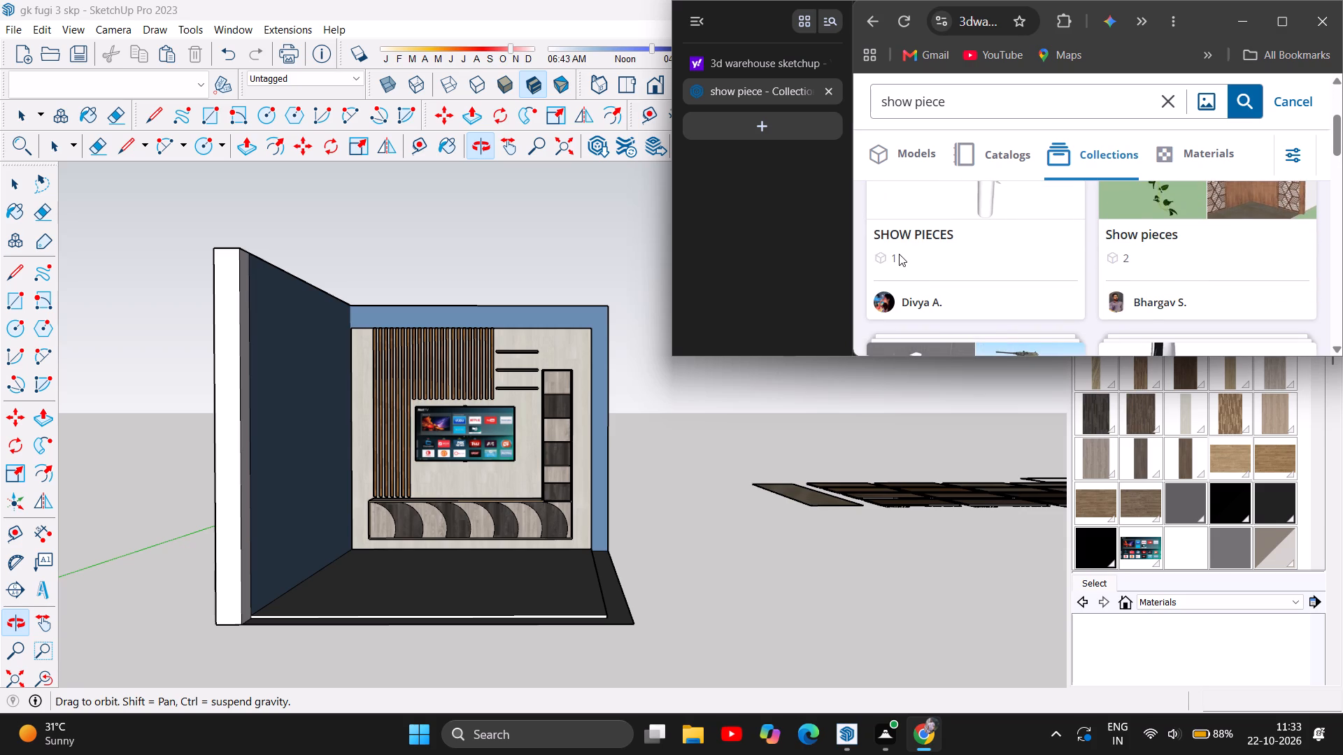
Switch the "show piece" results to catalogs and look through them for decorative items.
scroll(972, 270, "up", 3)
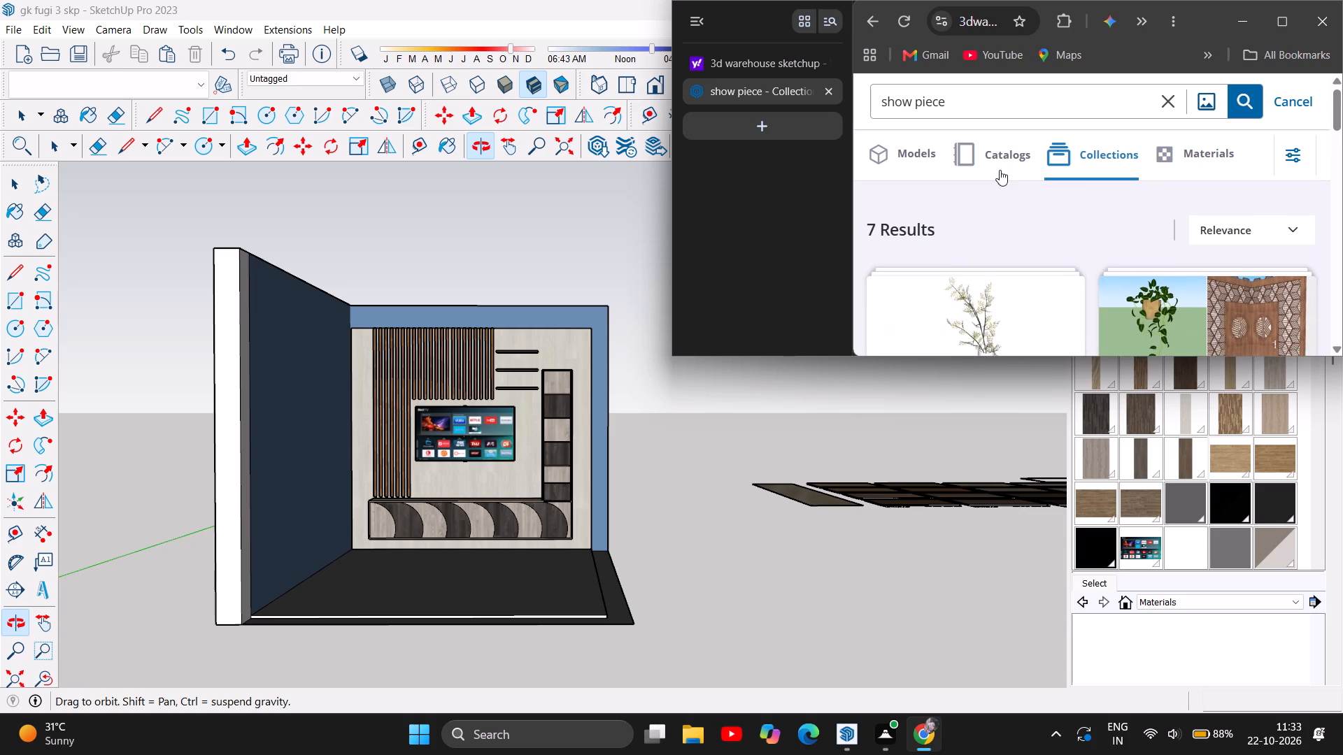
left_click(990, 159)
scroll(1015, 267, "down", 4)
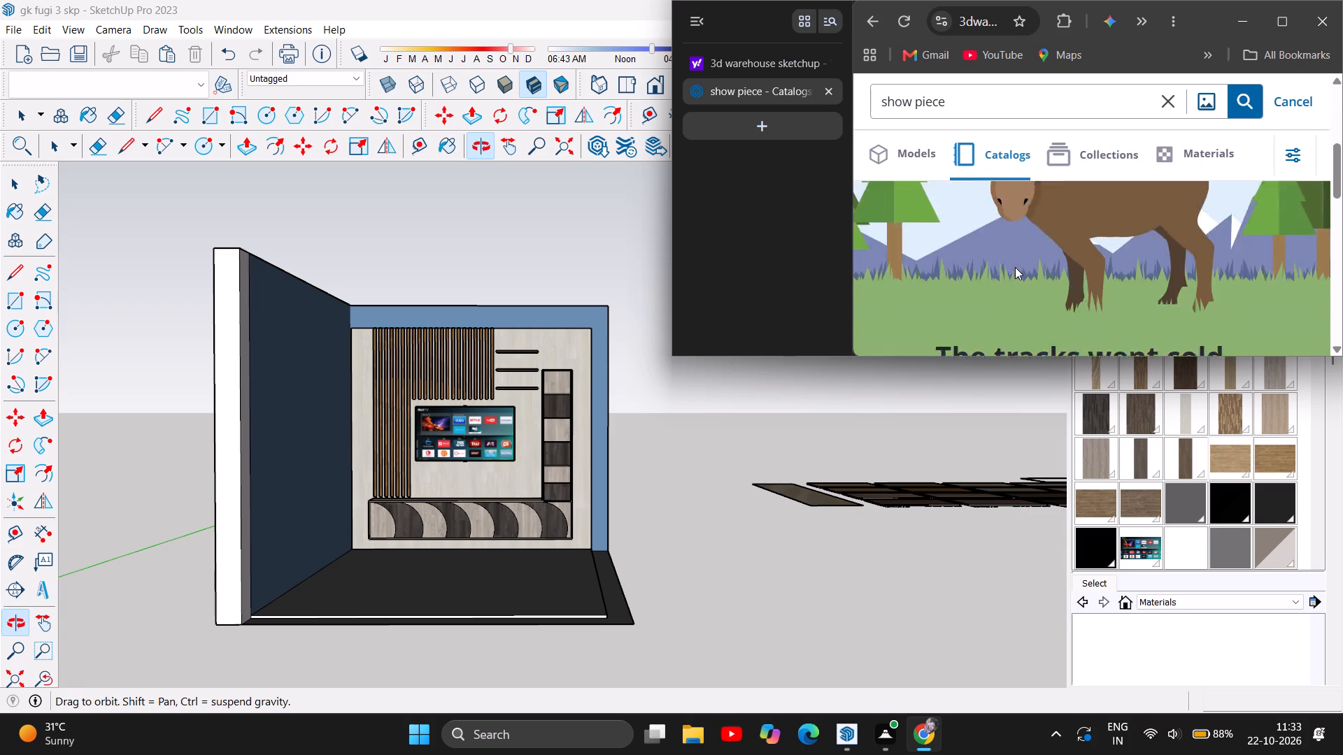
scroll(1015, 267, "down", 6)
Return to the "show piece" model results and look through them again for decorative items that suit the TV unit's shelves.
left_click(909, 157)
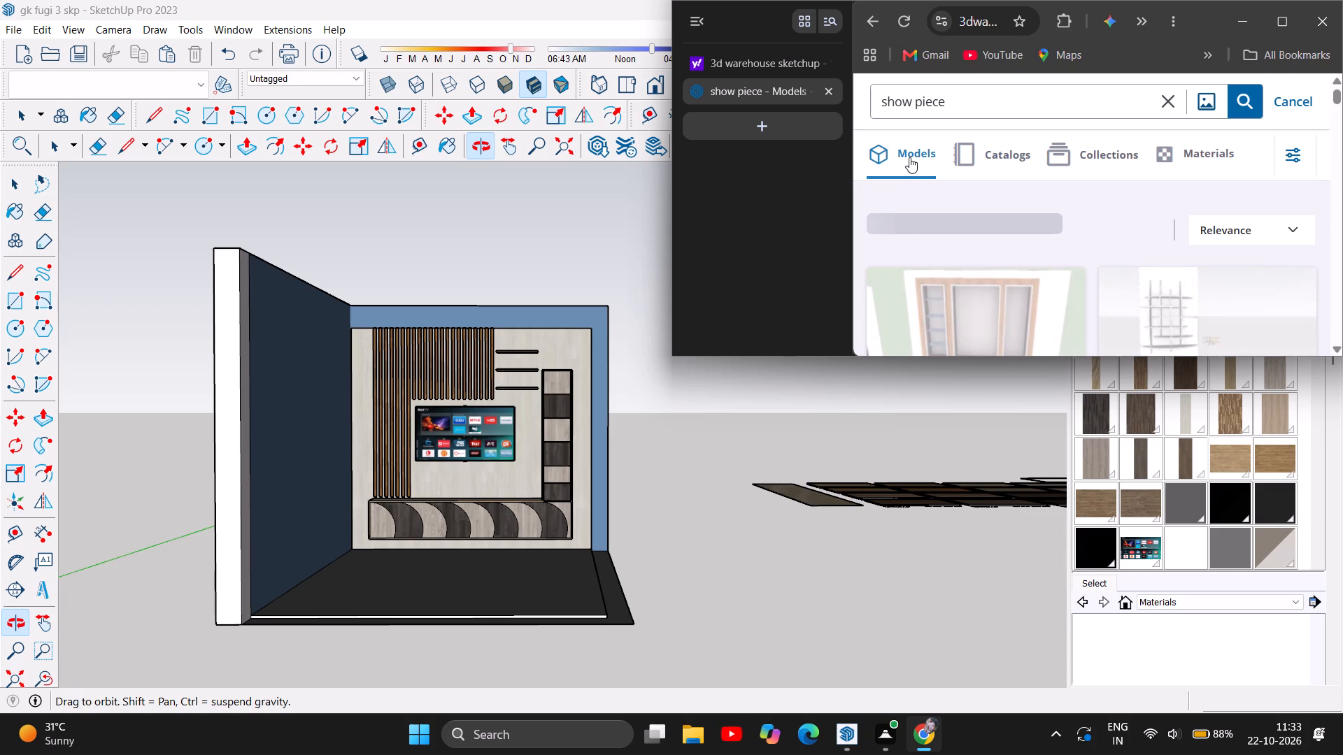
scroll(1039, 250, "down", 4)
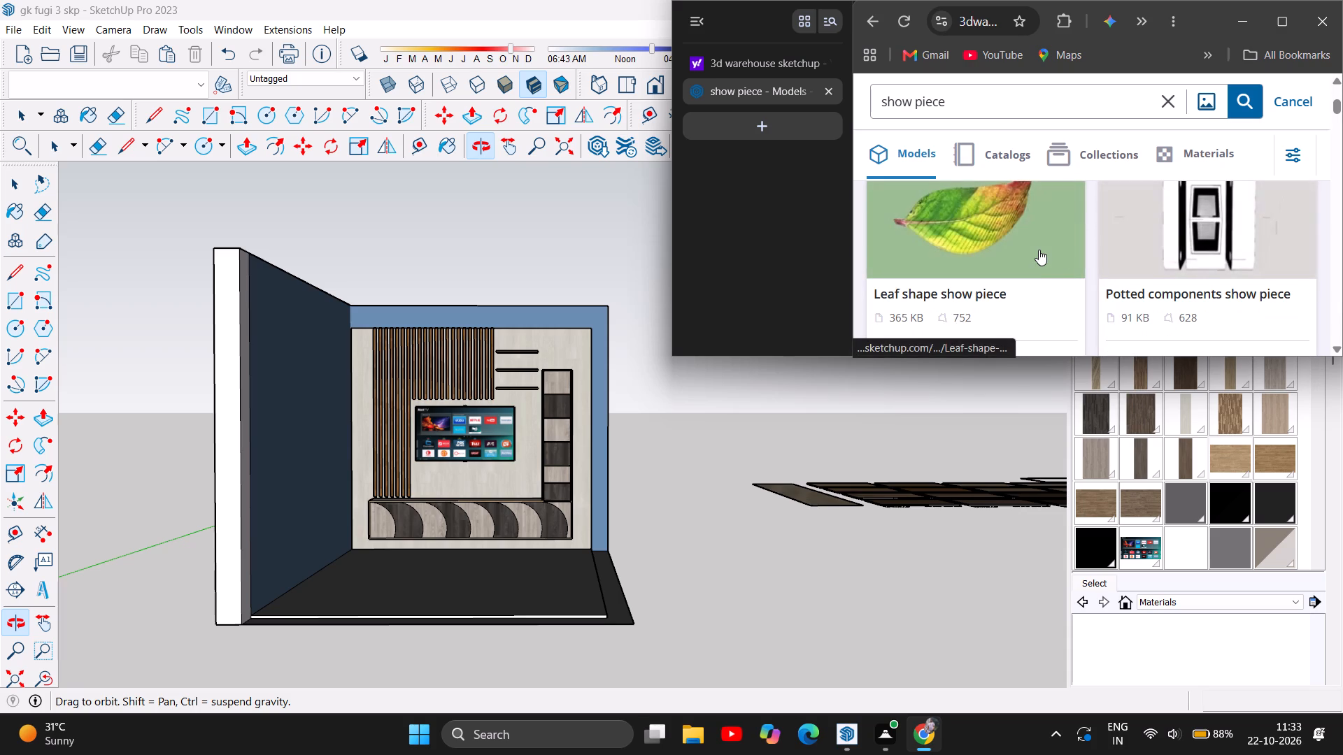
scroll(1039, 250, "down", 3)
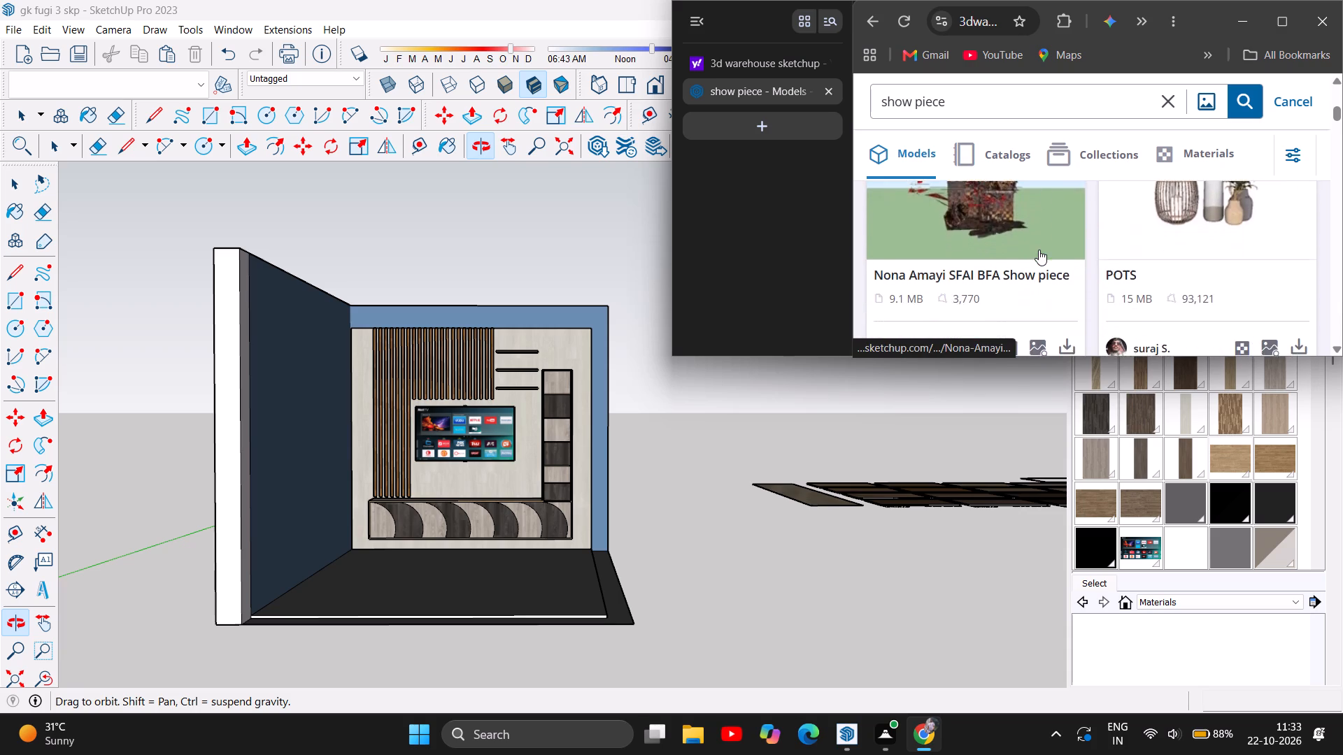
scroll(1039, 250, "down", 2)
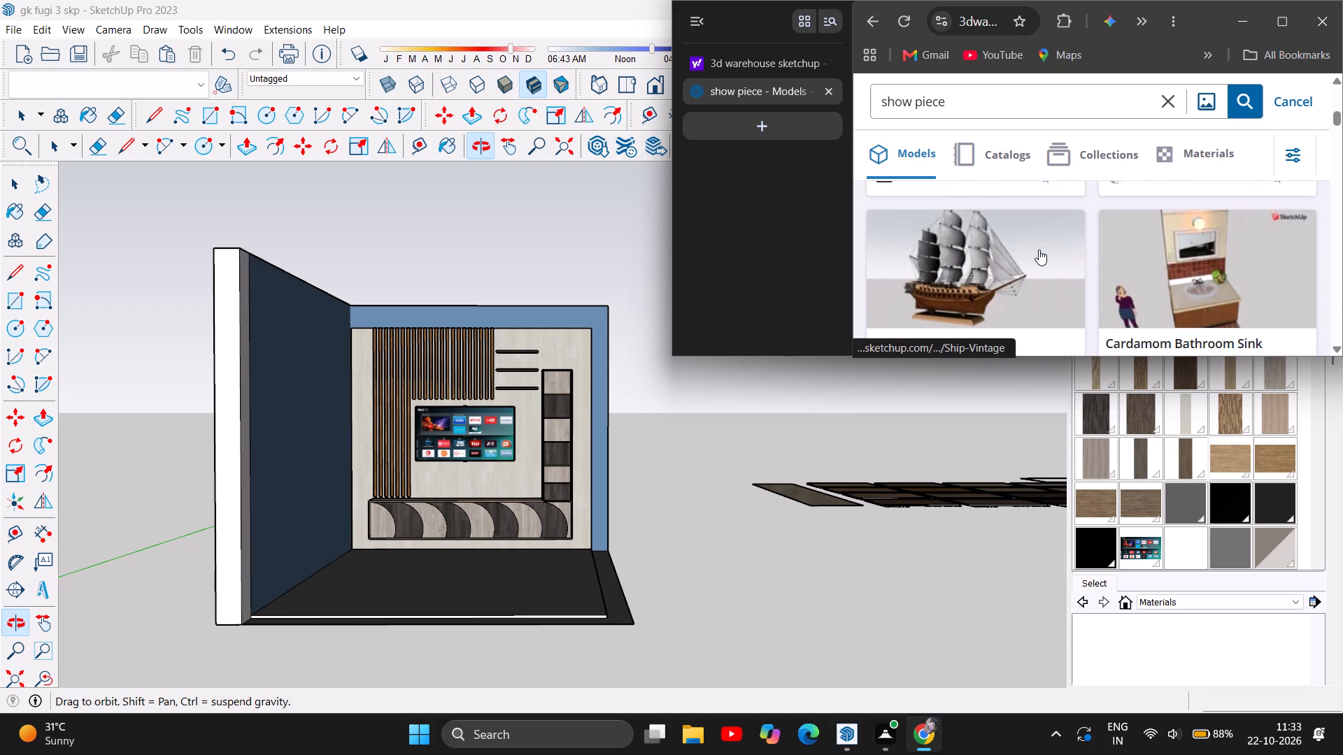
scroll(1039, 250, "down", 2)
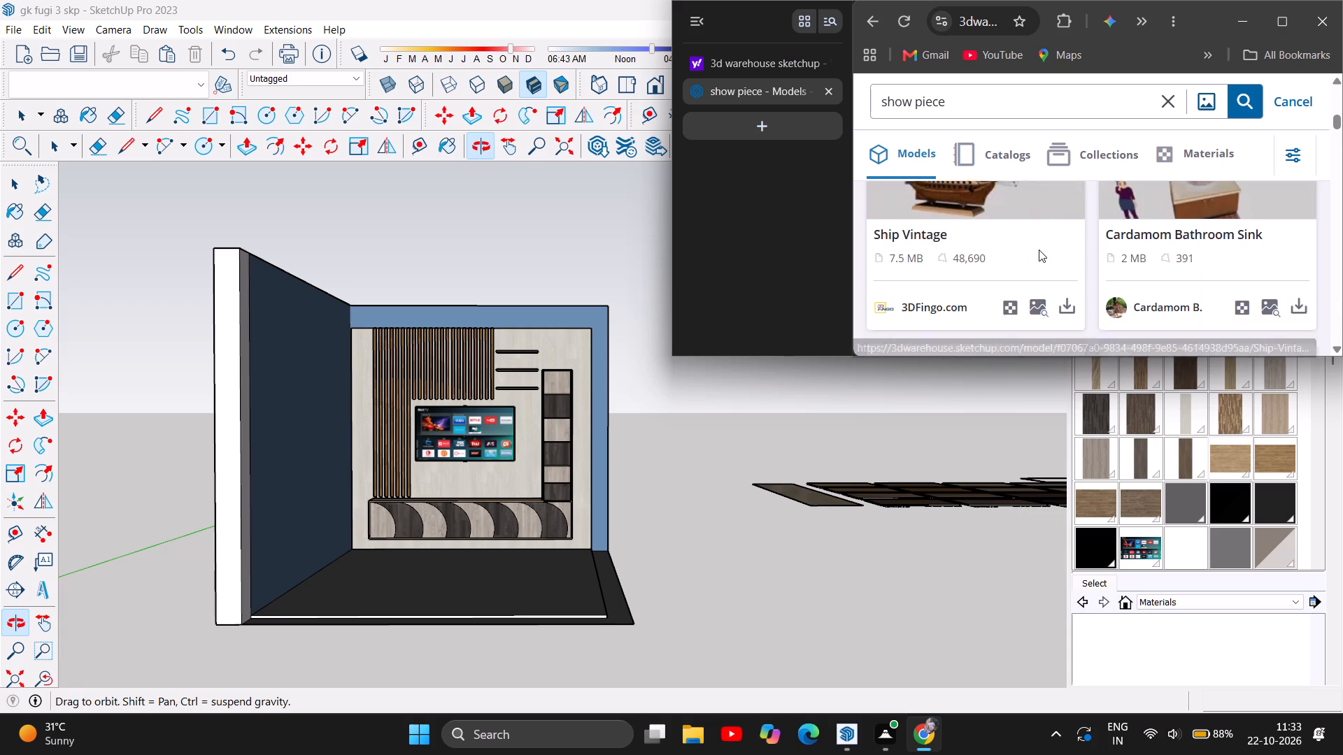
scroll(1039, 250, "down", 2)
scroll(1039, 250, "up", 1)
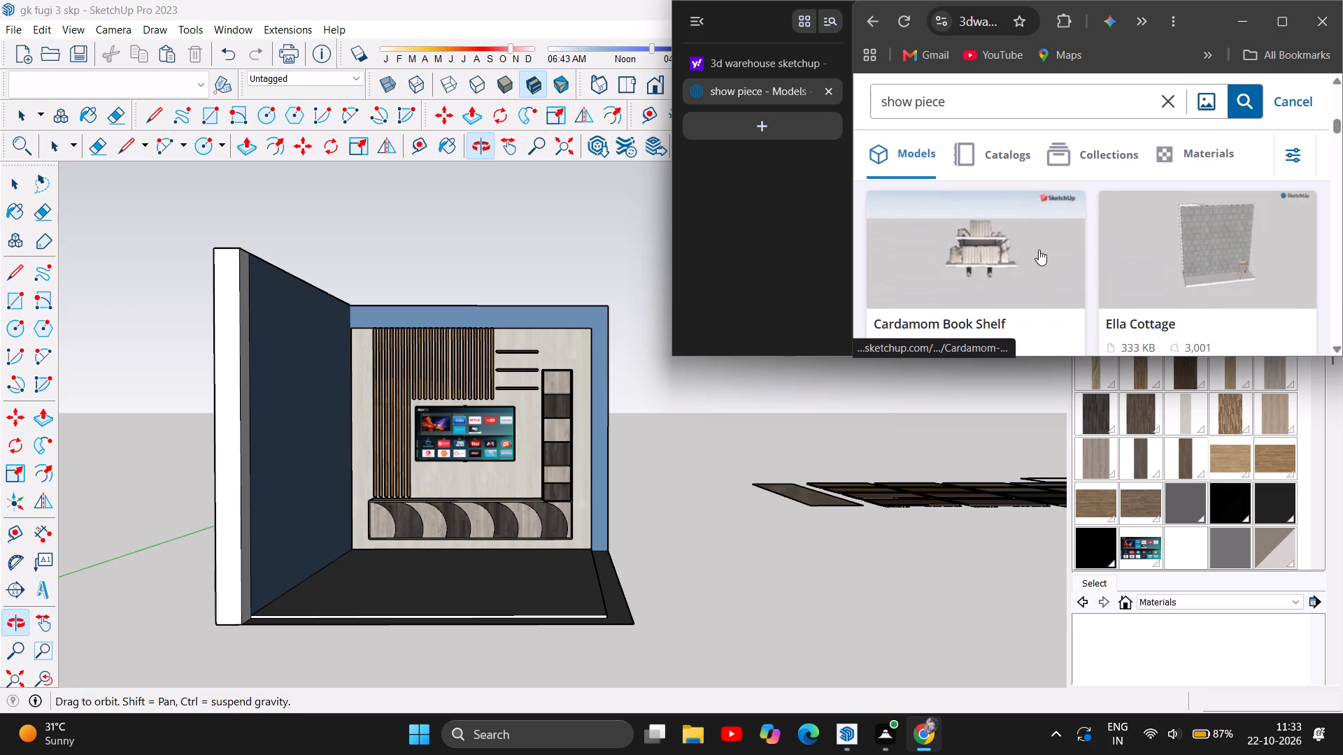
scroll(1039, 250, "down", 4)
scroll(1039, 250, "up", 1)
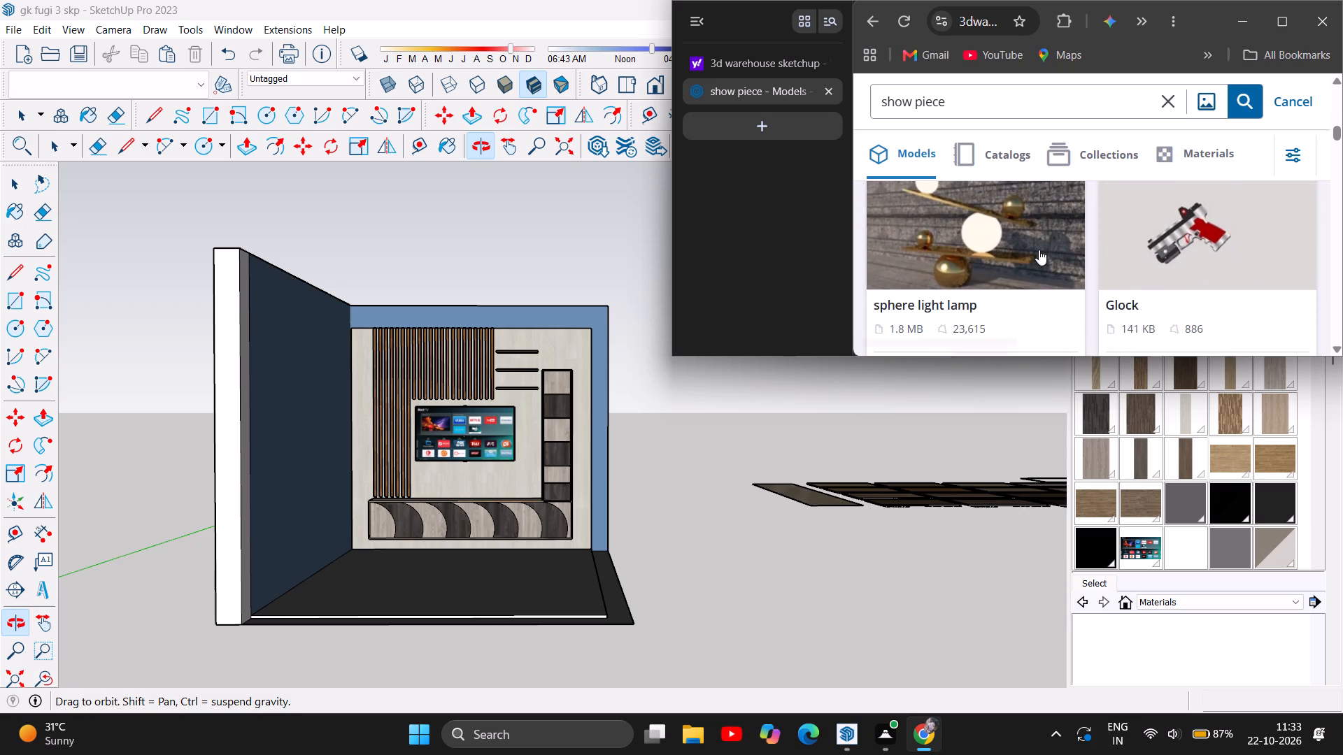
scroll(1039, 250, "down", 3)
scroll(1039, 250, "up", 1)
scroll(1039, 250, "down", 4)
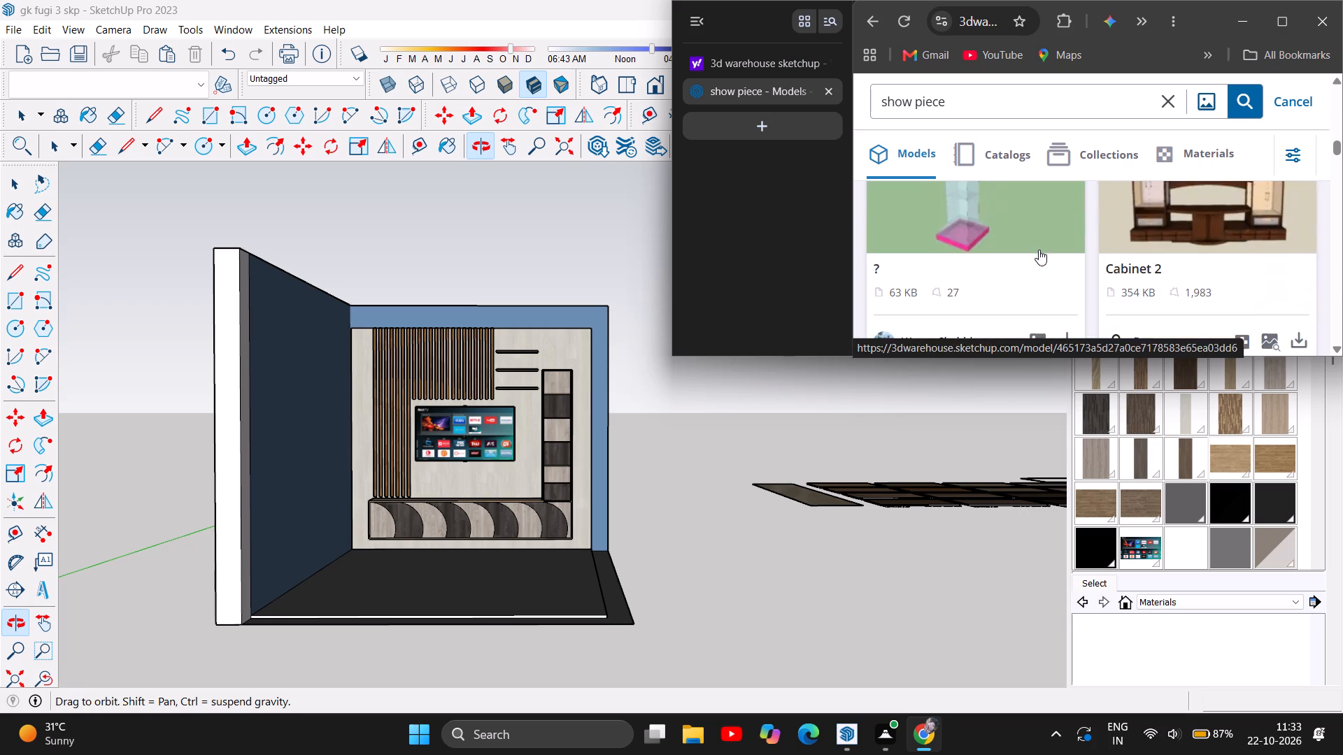
scroll(1039, 250, "down", 6)
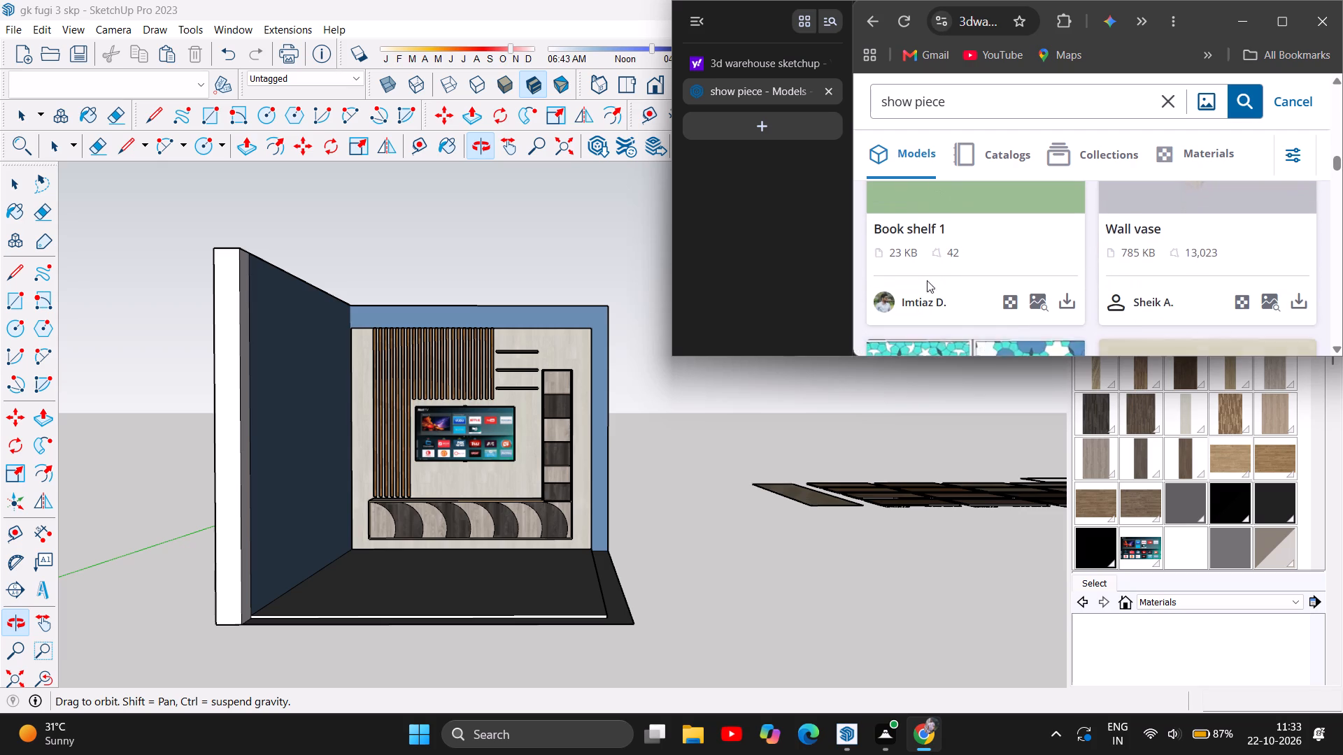
scroll(990, 253, "down", 4)
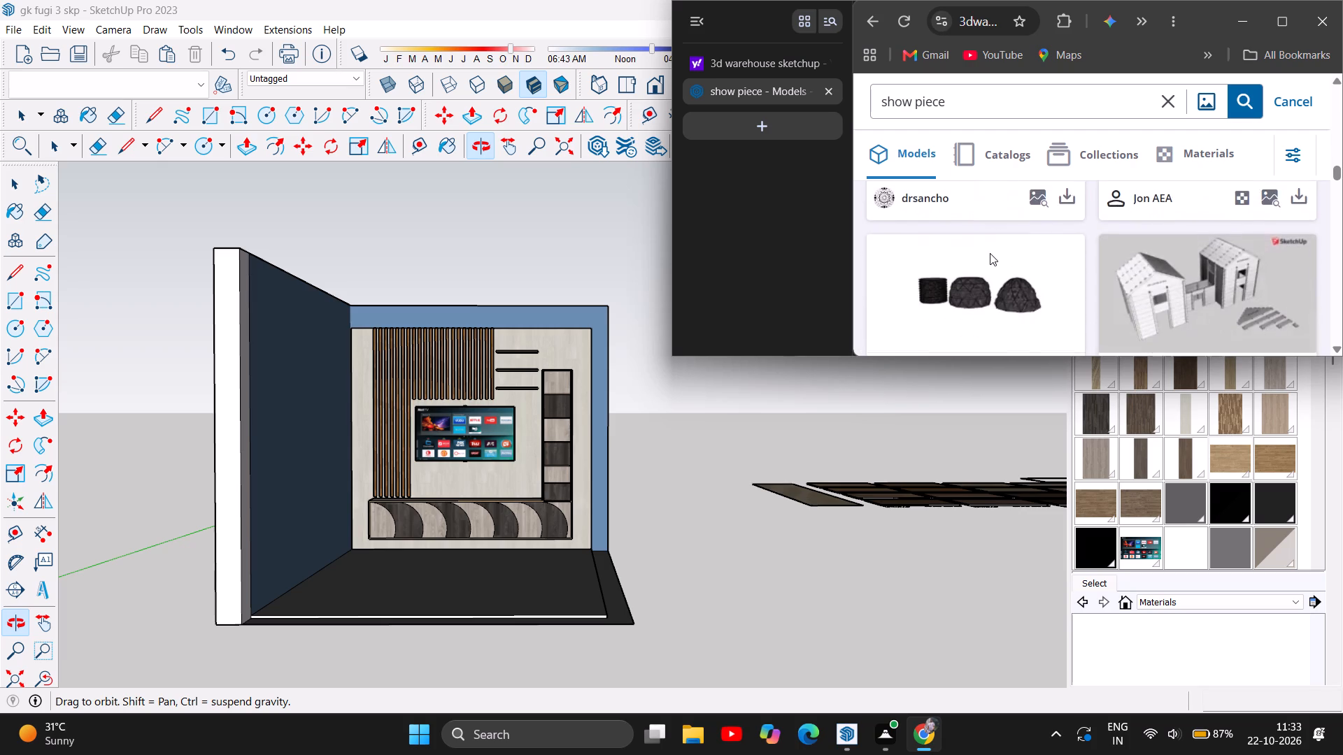
scroll(990, 253, "down", 3)
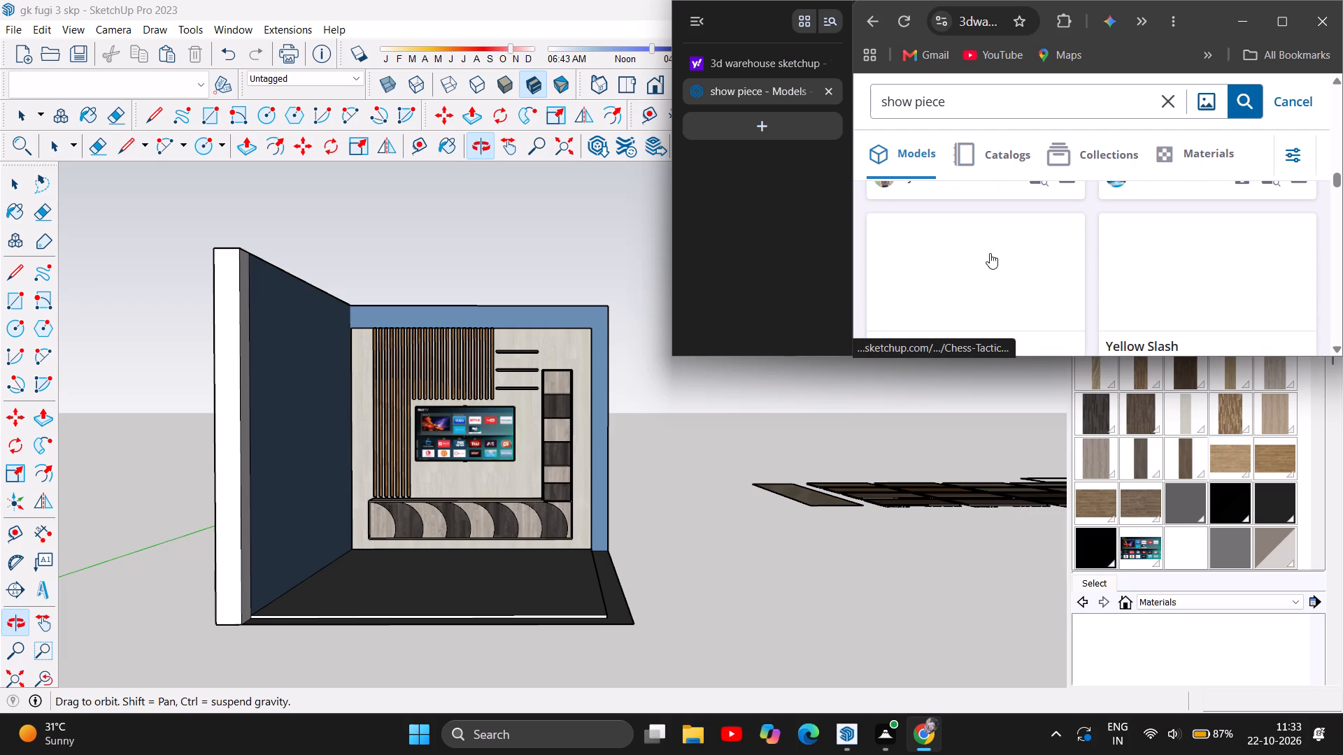
scroll(990, 253, "down", 5)
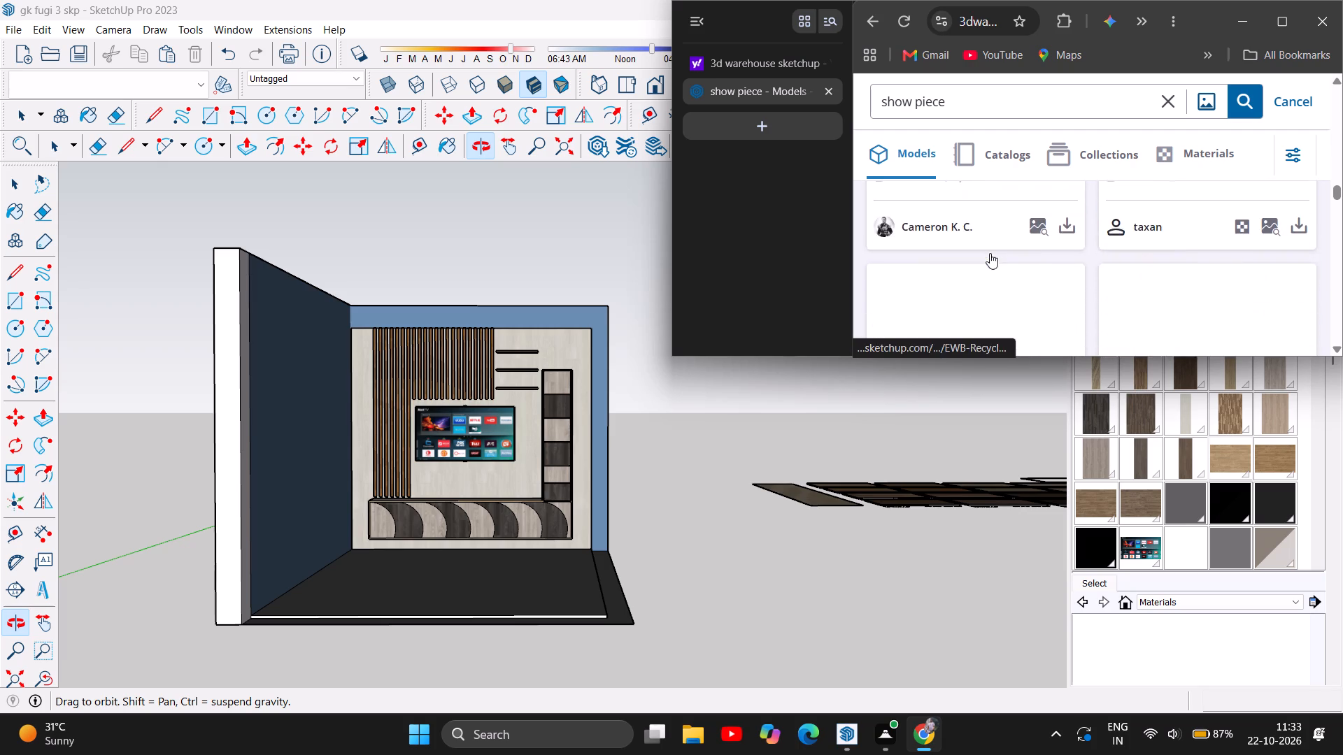
scroll(990, 253, "down", 7)
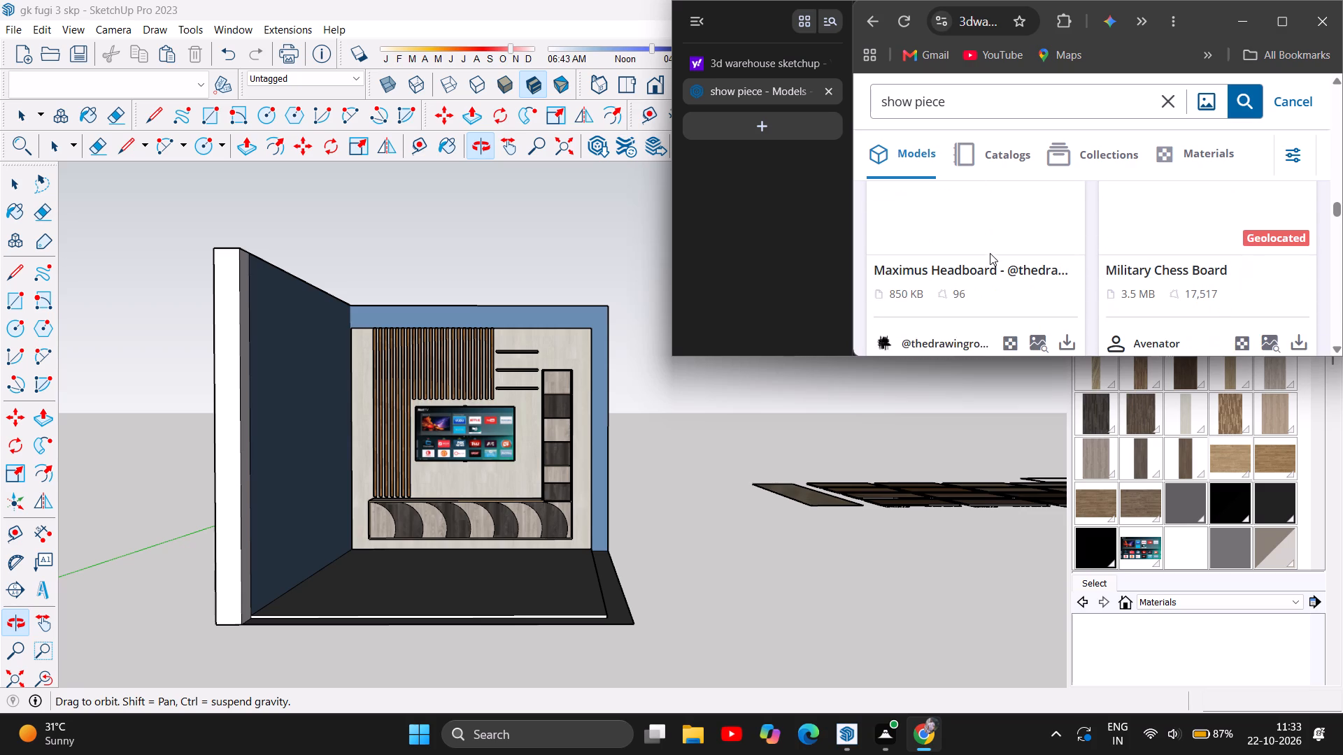
scroll(990, 253, "up", 17)
scroll(994, 251, "up", 4)
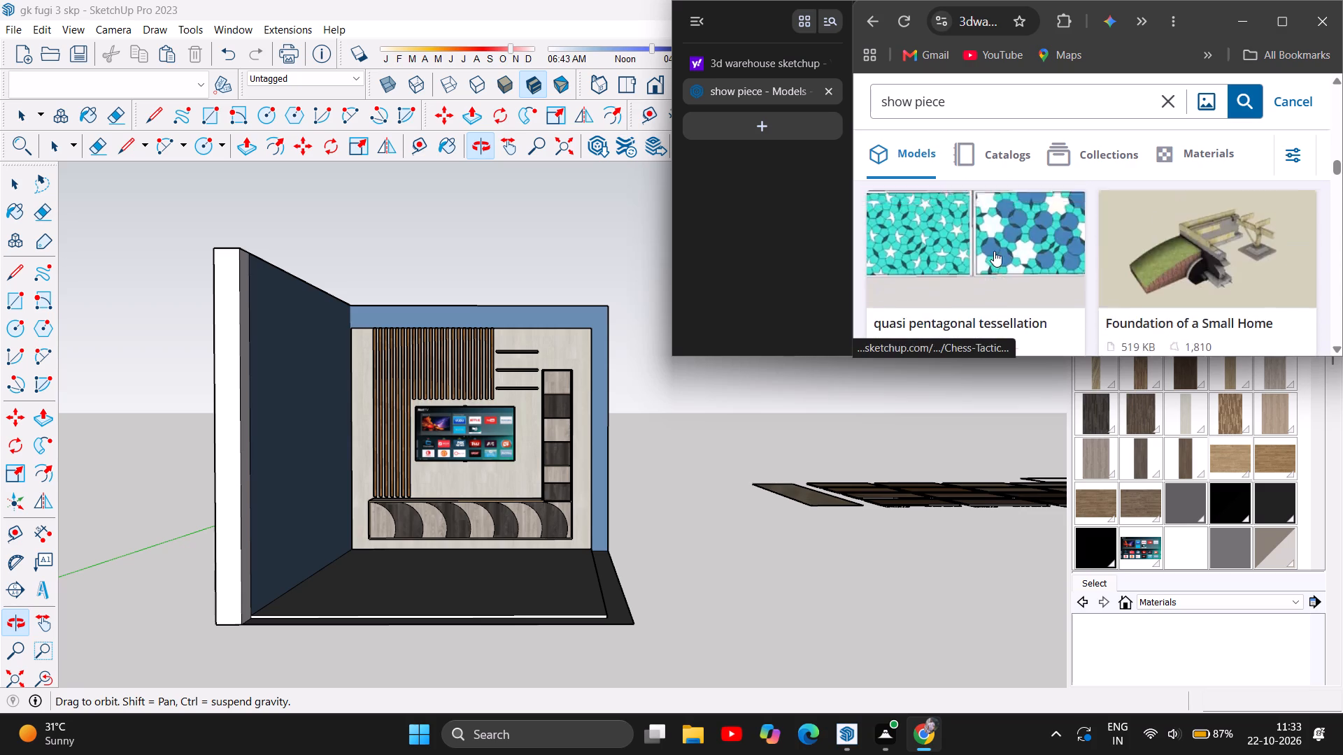
scroll(994, 251, "up", 10)
scroll(994, 251, "up", 13)
scroll(994, 251, "up", 8)
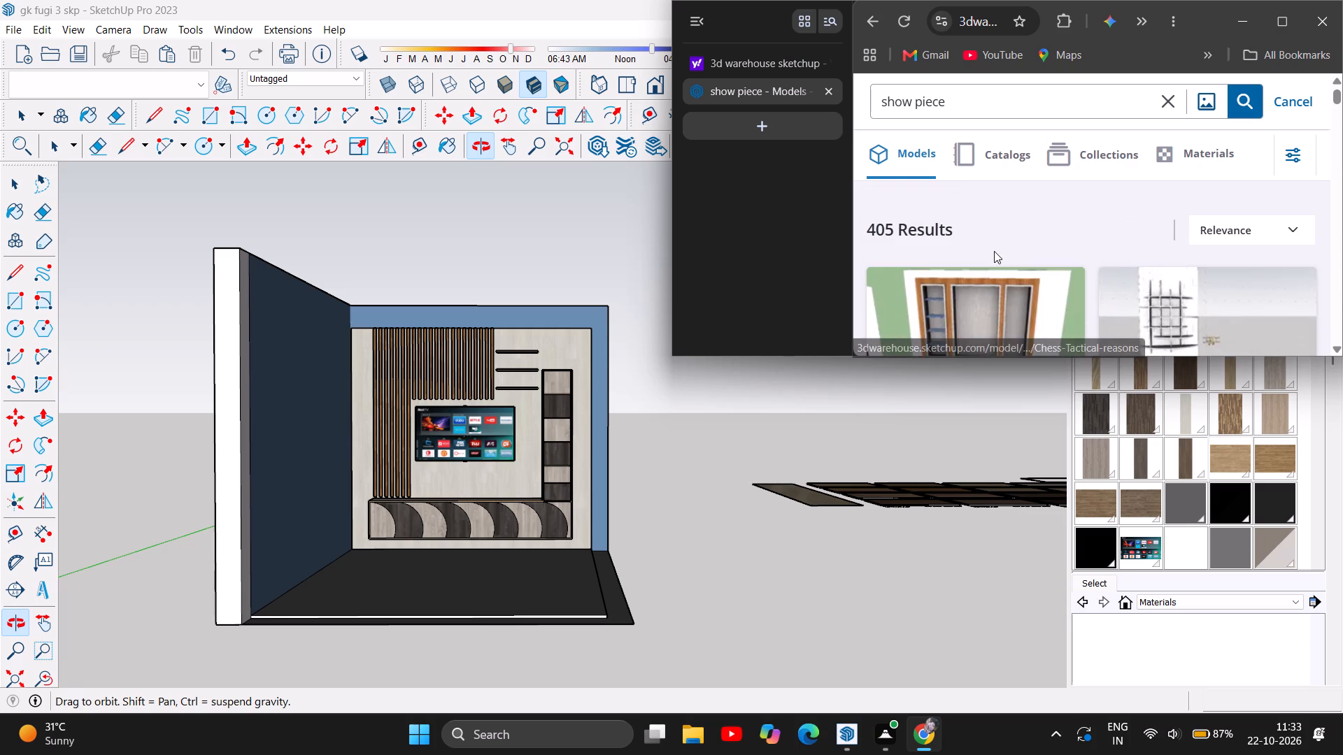
scroll(994, 251, "up", 5)
scroll(994, 251, "down", 6)
scroll(994, 251, "up", 4)
Download the Ship Vintage model from the "show piece" results as a SketchUp file.
scroll(994, 251, "down", 2)
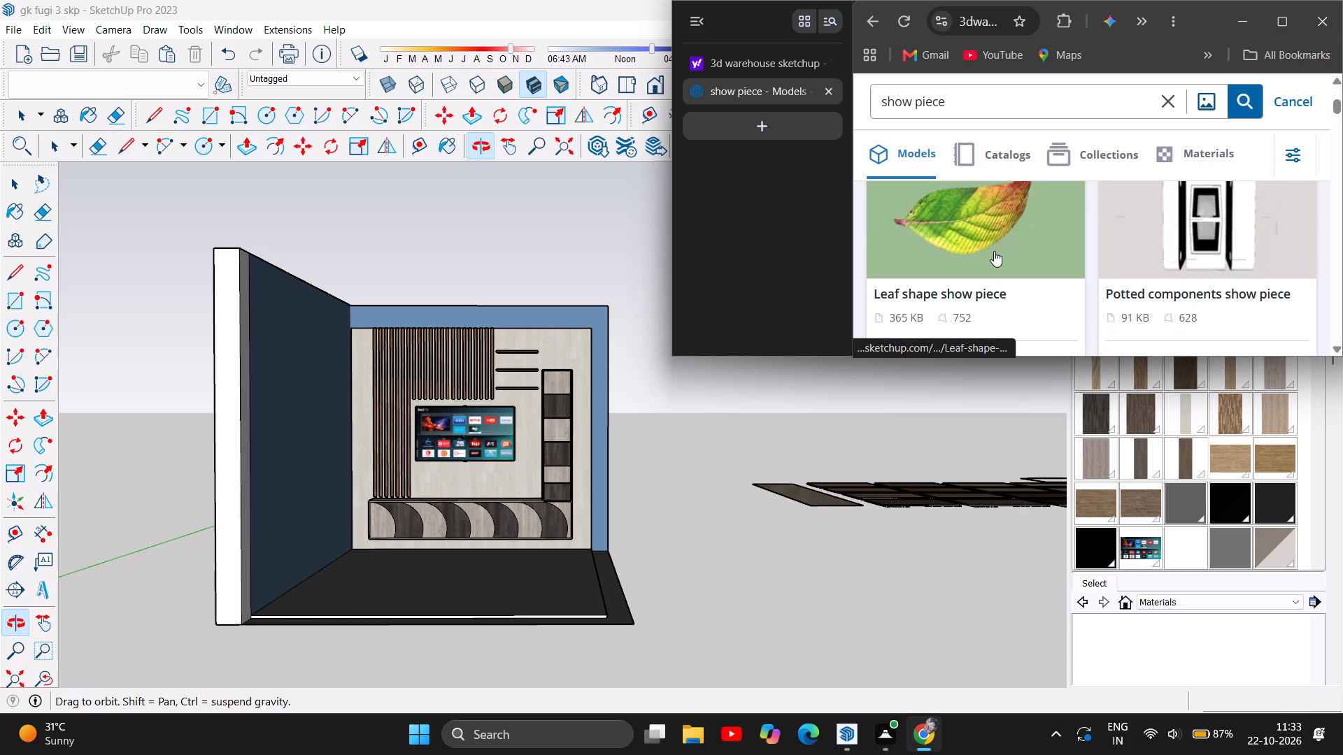
scroll(994, 251, "down", 4)
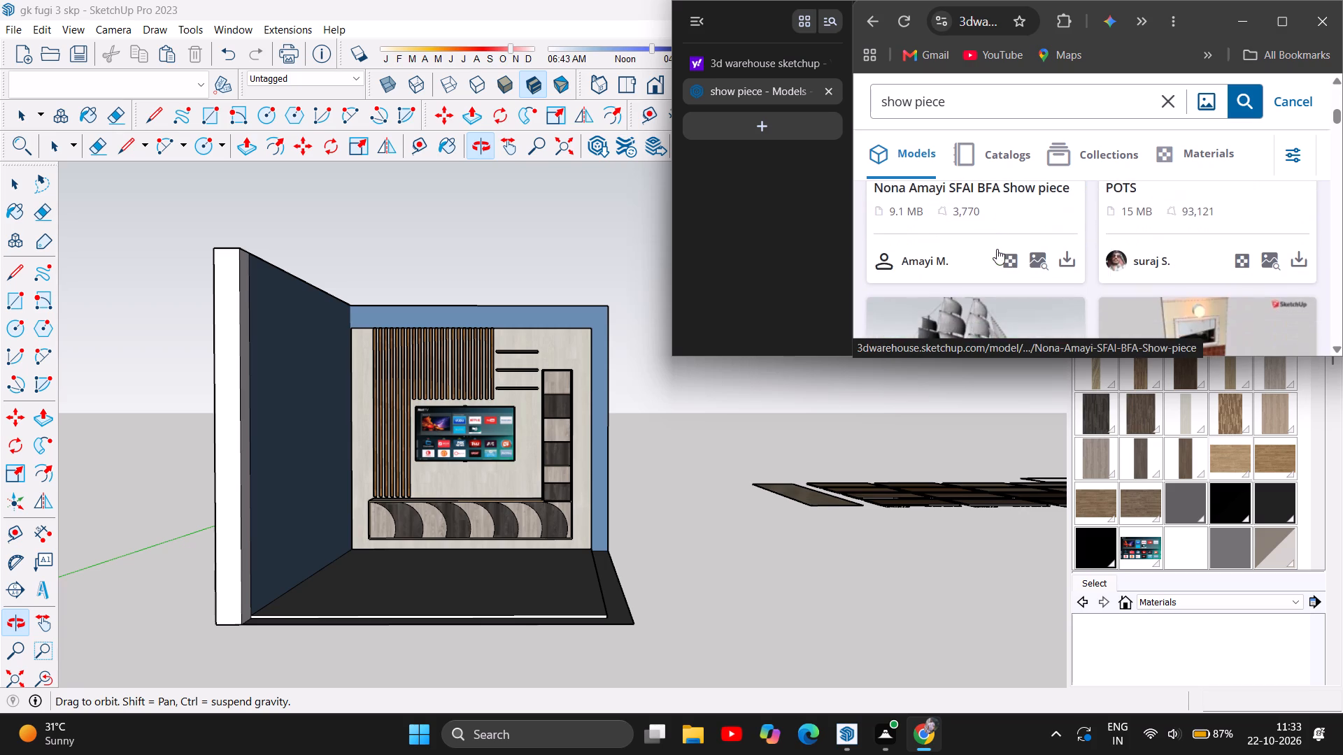
scroll(997, 249, "down", 2)
left_click(1065, 325)
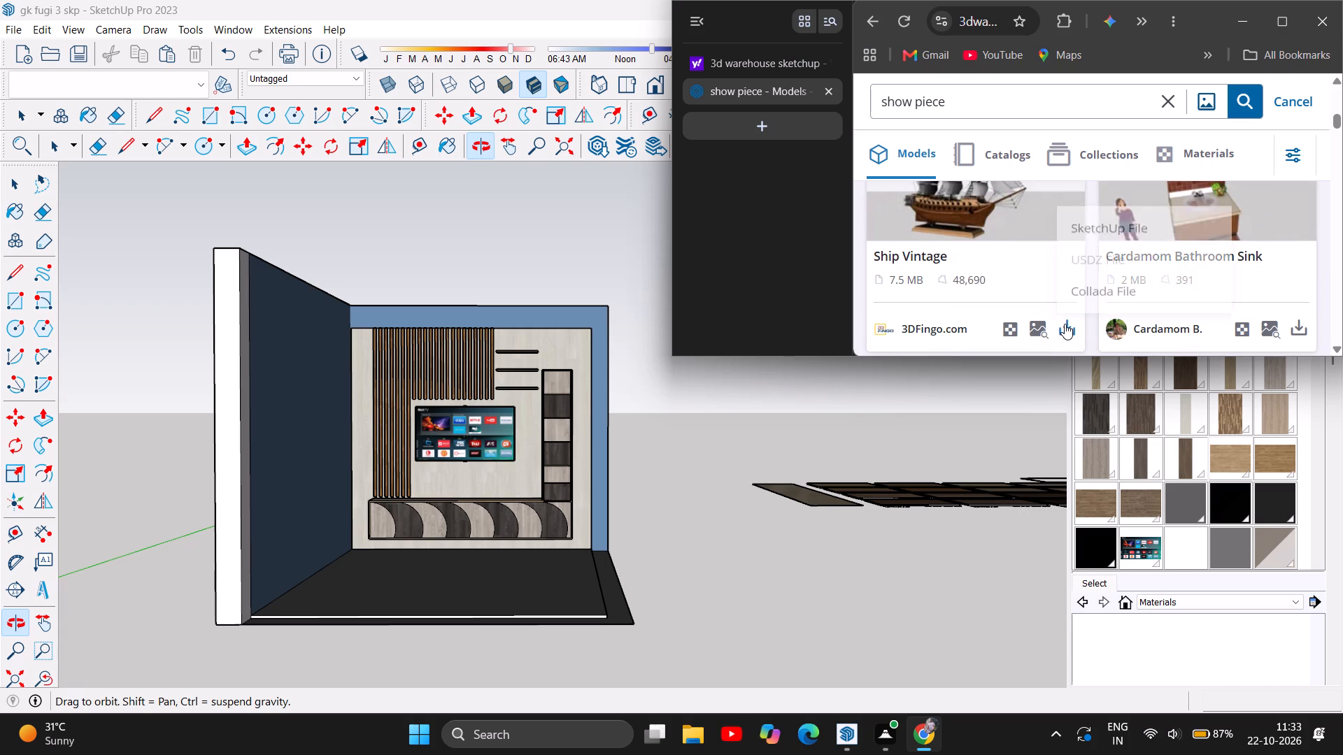
left_click(1120, 222)
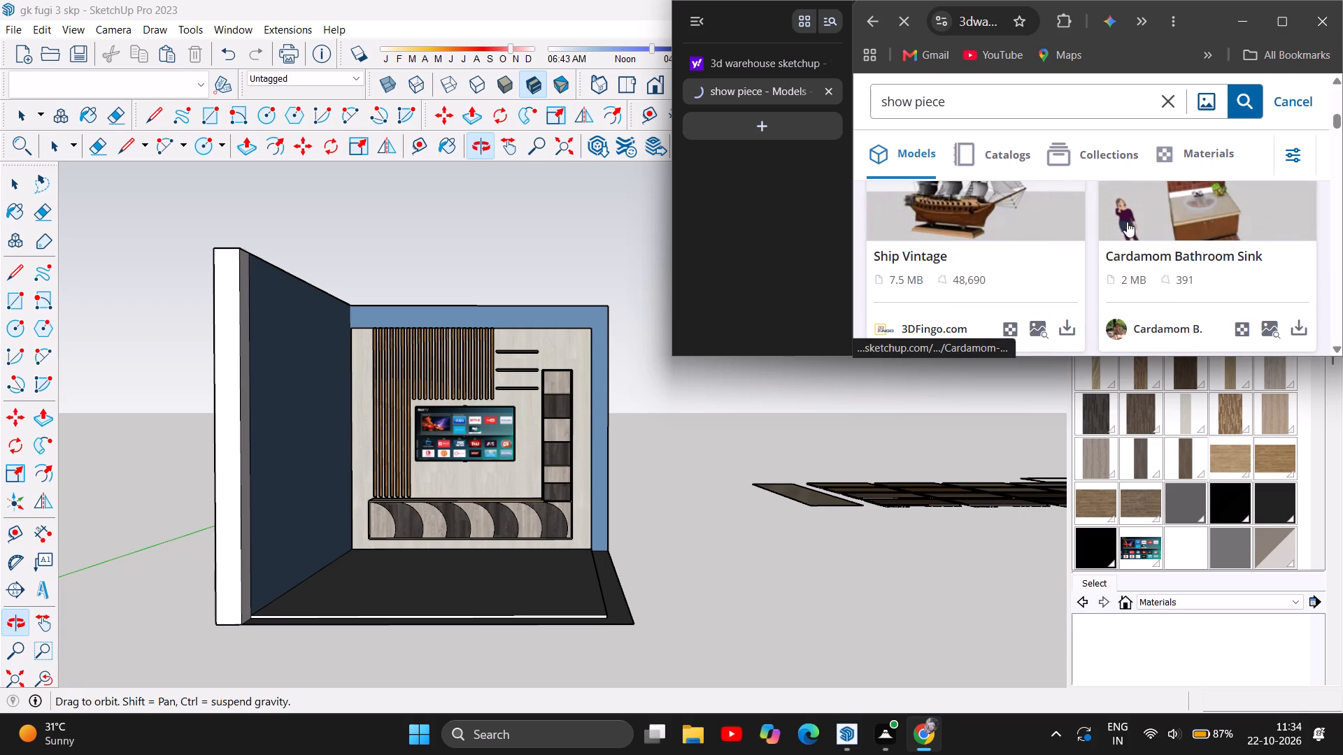
Switch the "show piece" results to materials and look through them.
scroll(1027, 238, "up", 4)
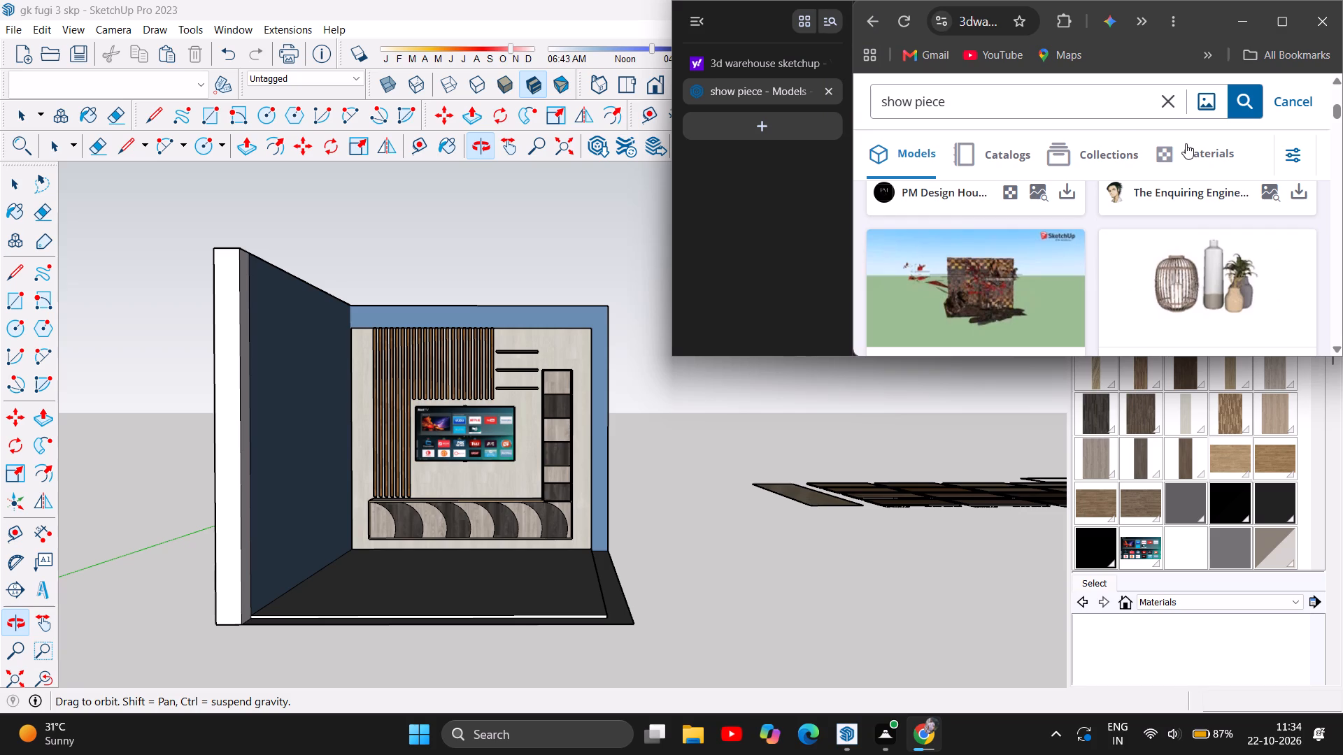
left_click(1186, 143)
scroll(1090, 222, "down", 2)
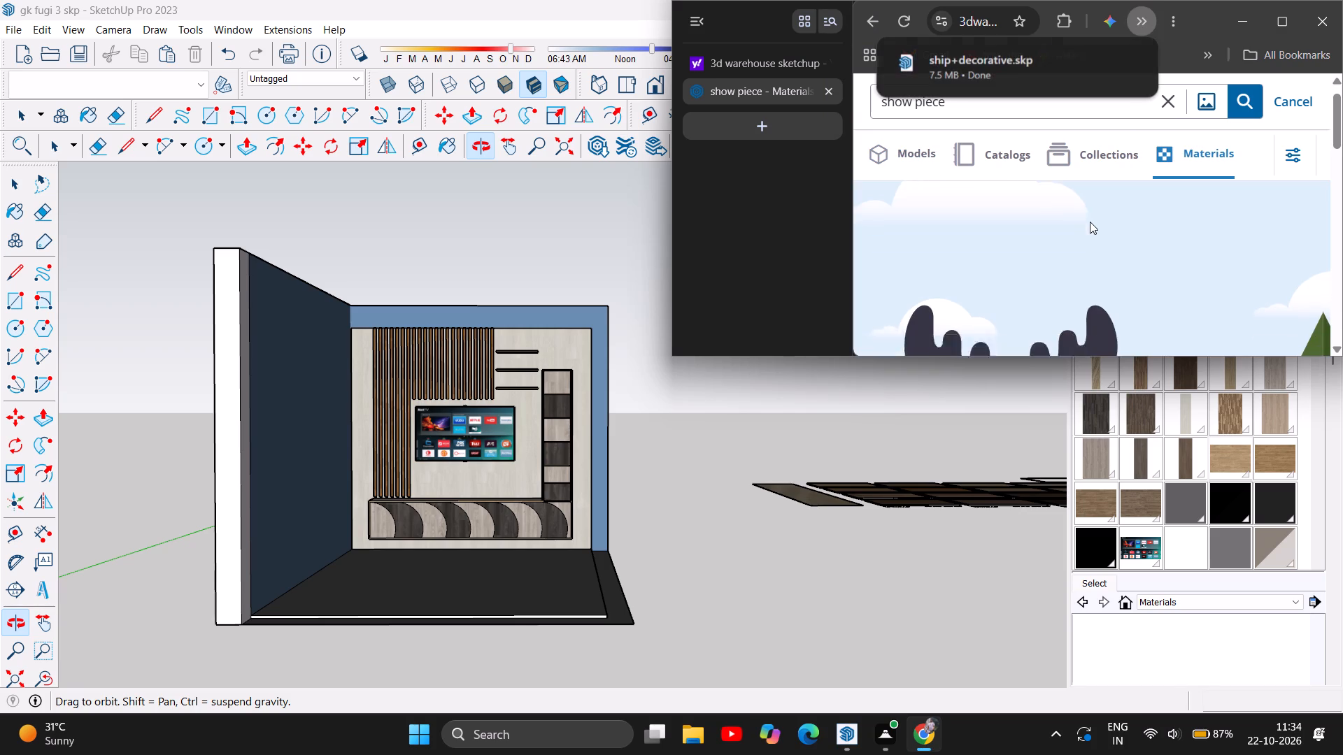
scroll(1090, 222, "down", 2)
scroll(1090, 222, "up", 5)
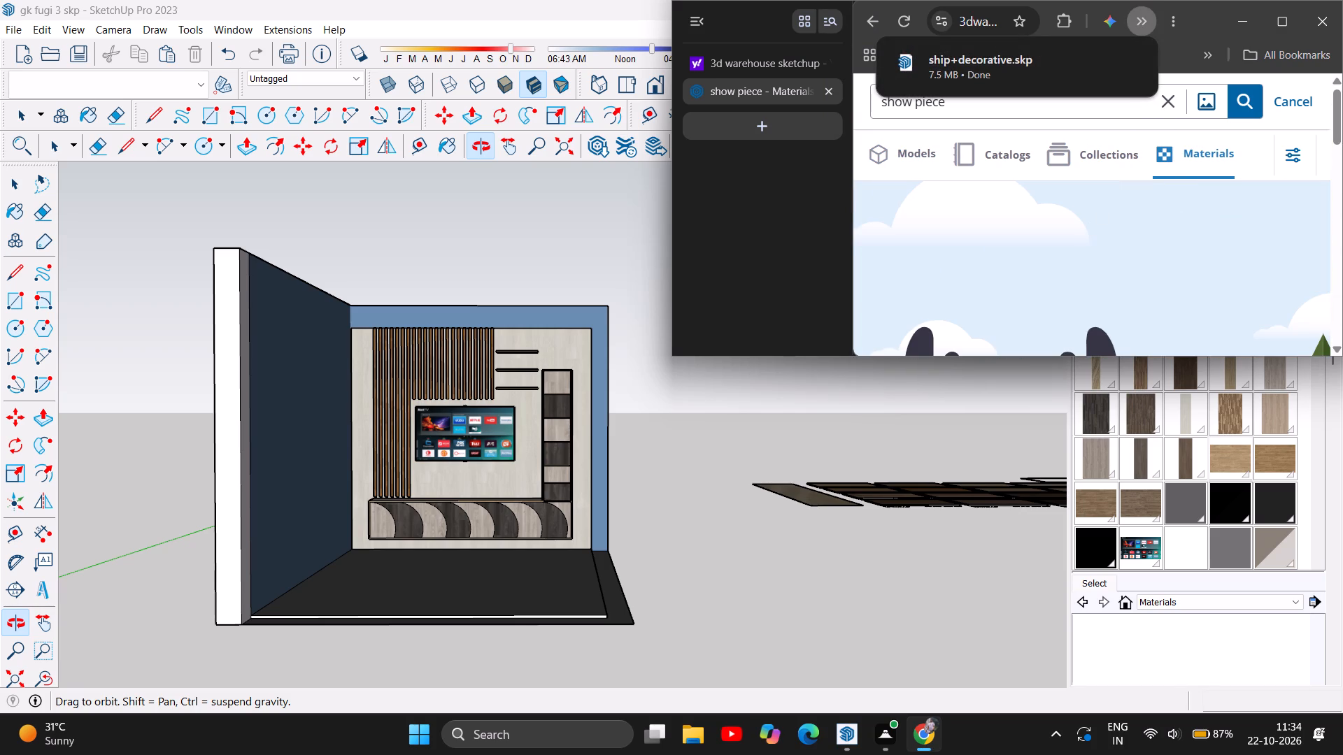
Search 3D Warehouse for "decoration".
left_click(1170, 108)
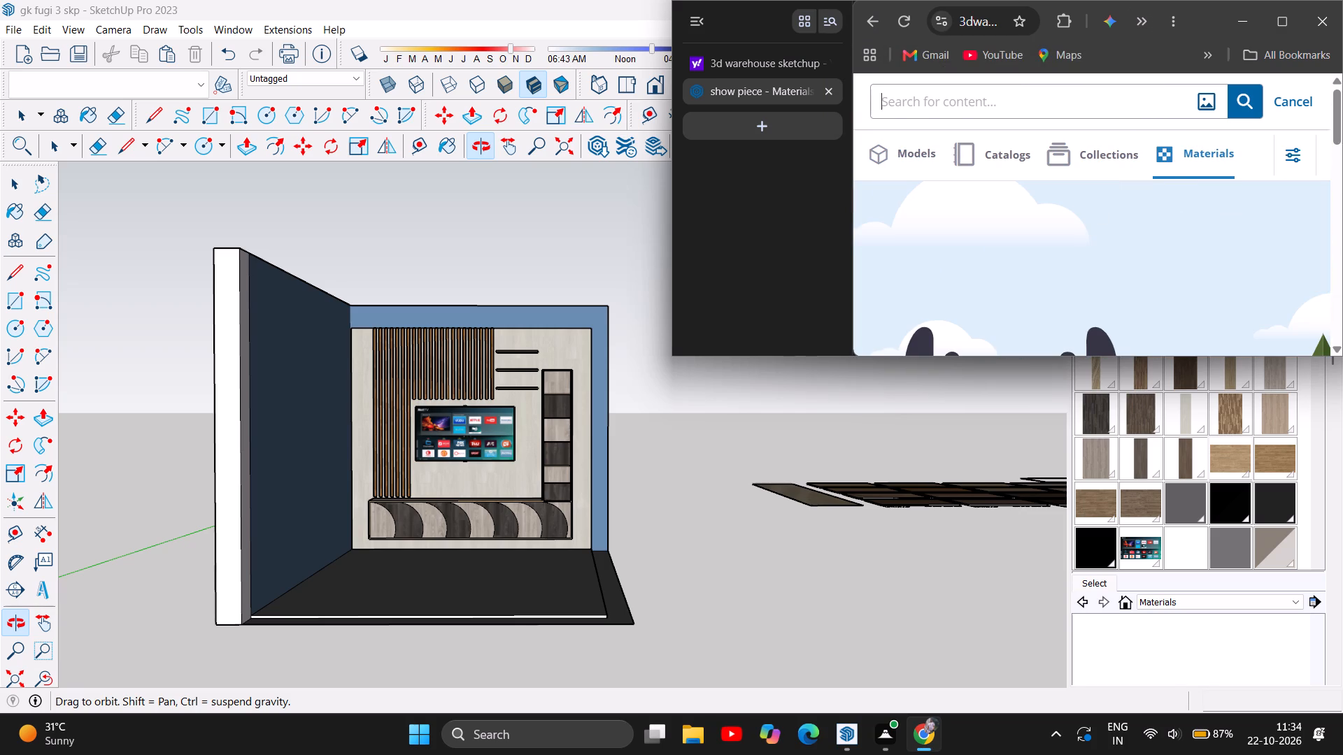
type("decor")
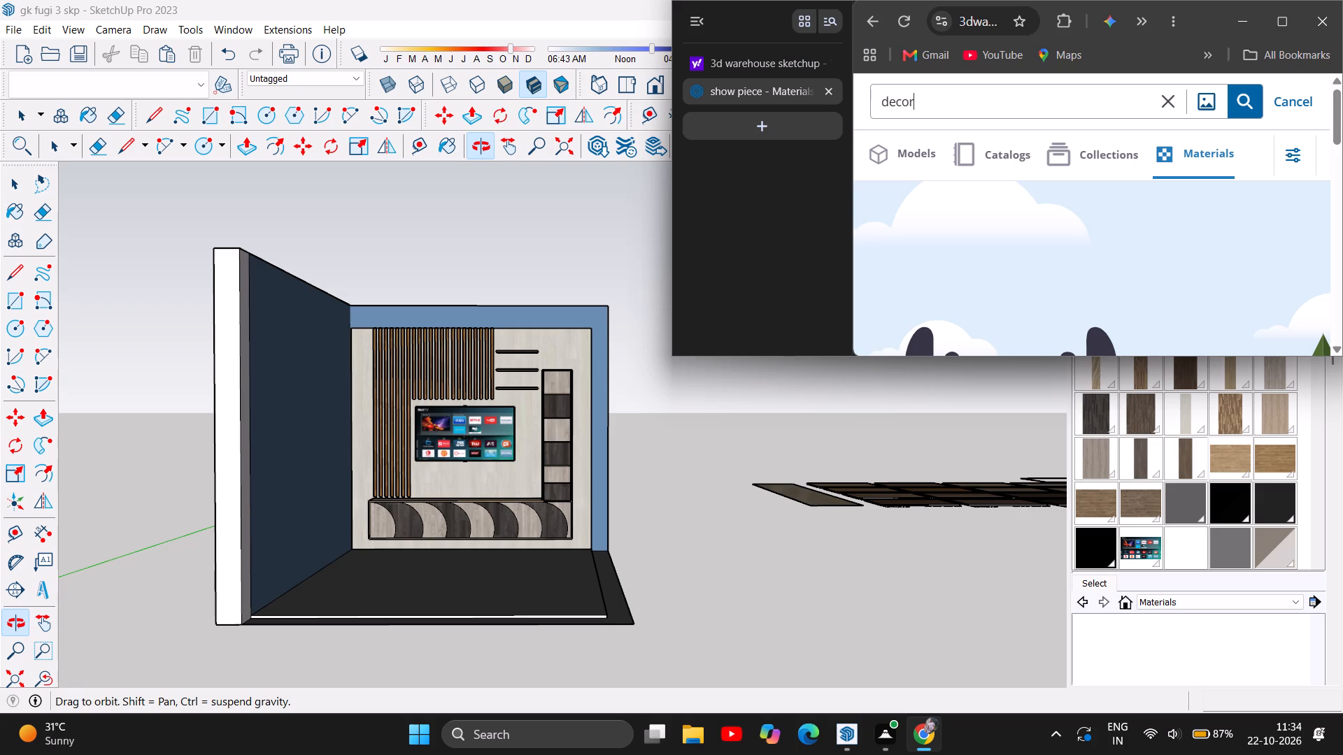
type("ation")
left_click(1246, 95)
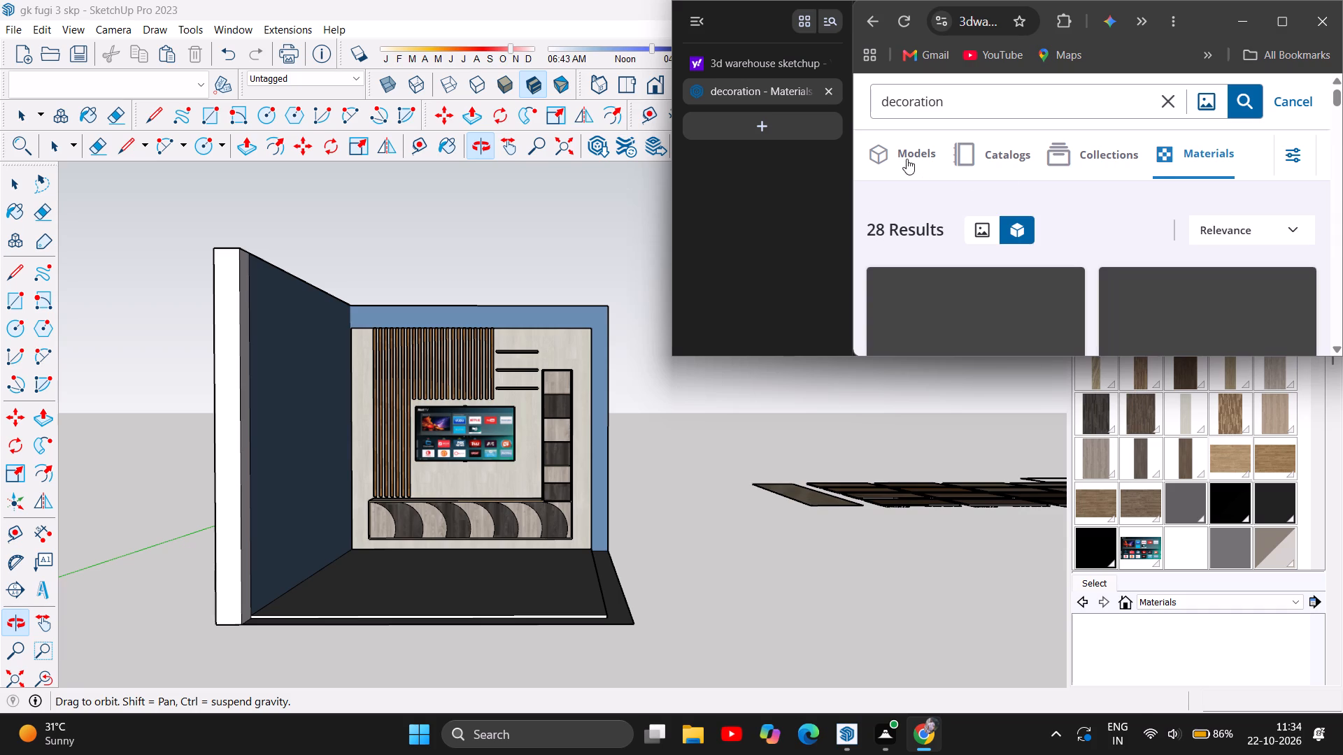
Look over the material results for "decoration" and switch the results to models.
scroll(943, 215, "down", 1)
scroll(984, 274, "down", 1)
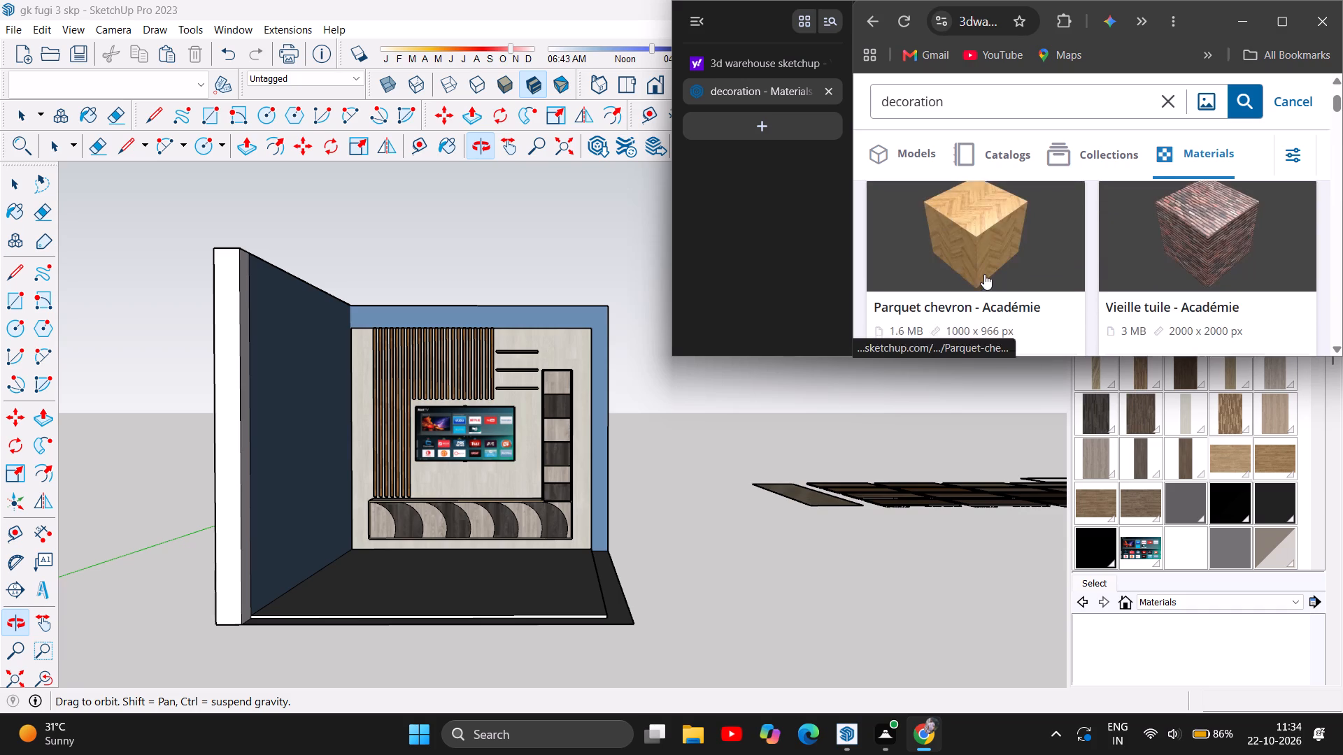
scroll(984, 274, "down", 3)
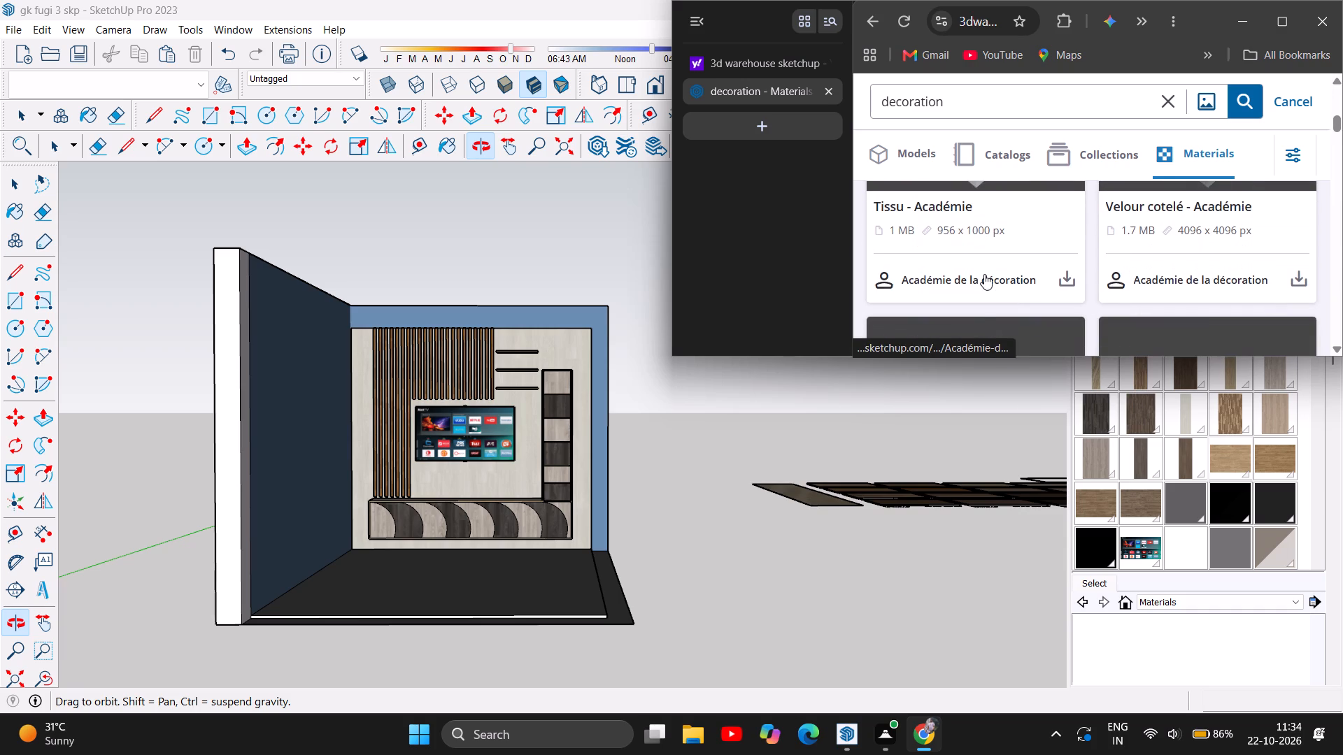
scroll(984, 274, "down", 2)
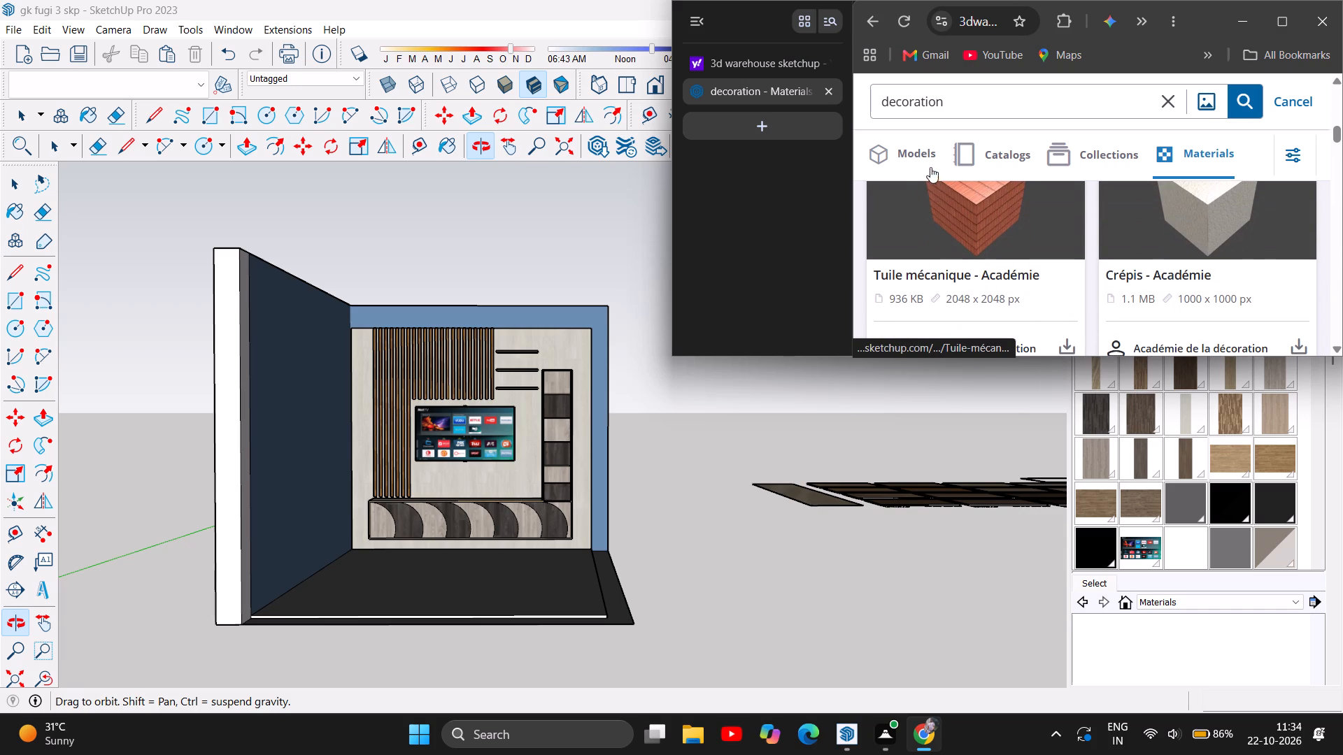
left_click(918, 150)
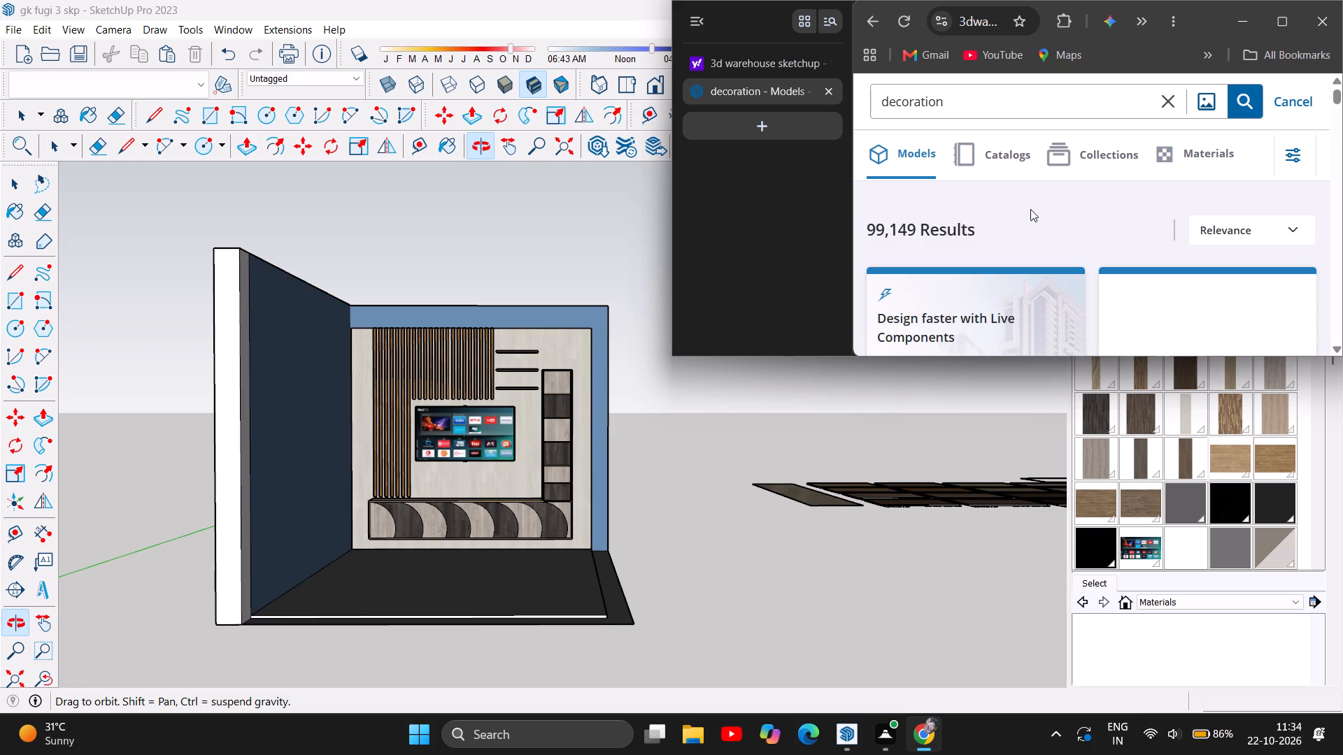
Look through the first "decoration" model results for ornaments that suit the TV unit's shelves.
scroll(1033, 213, "down", 2)
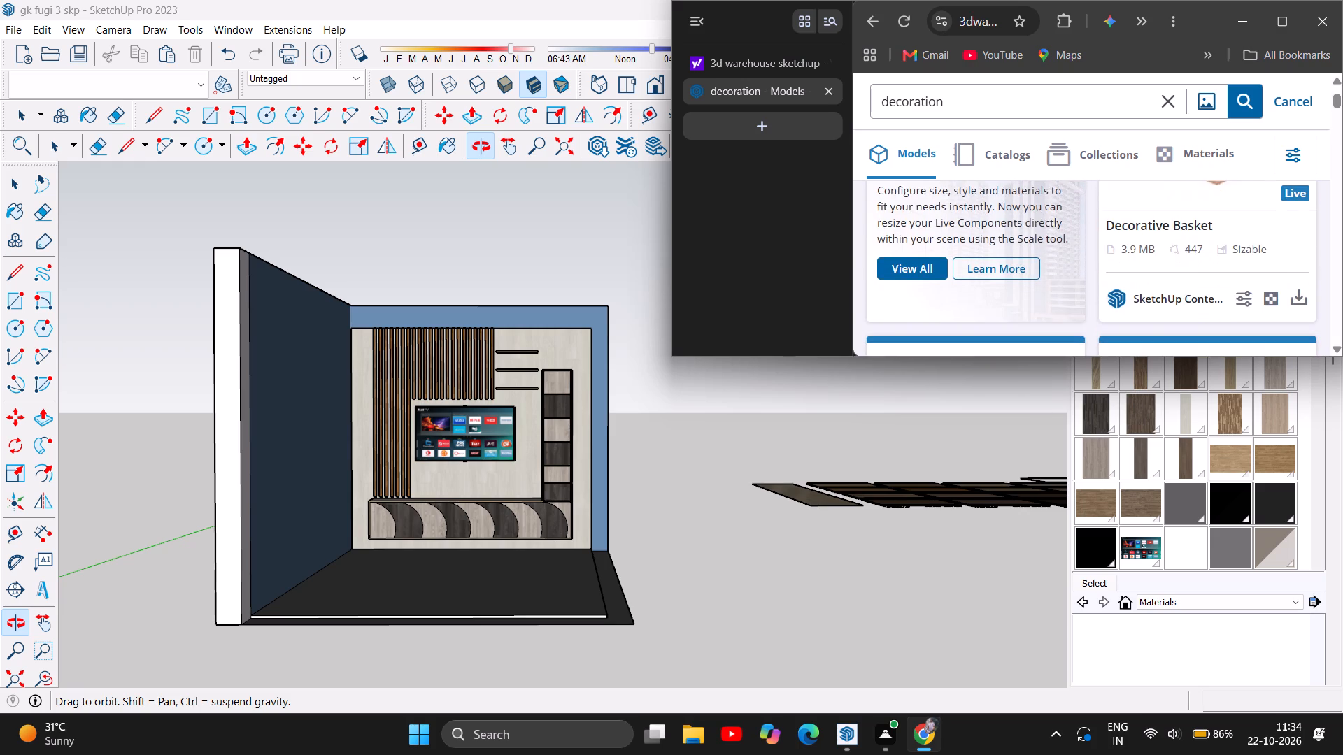
scroll(1033, 213, "down", 2)
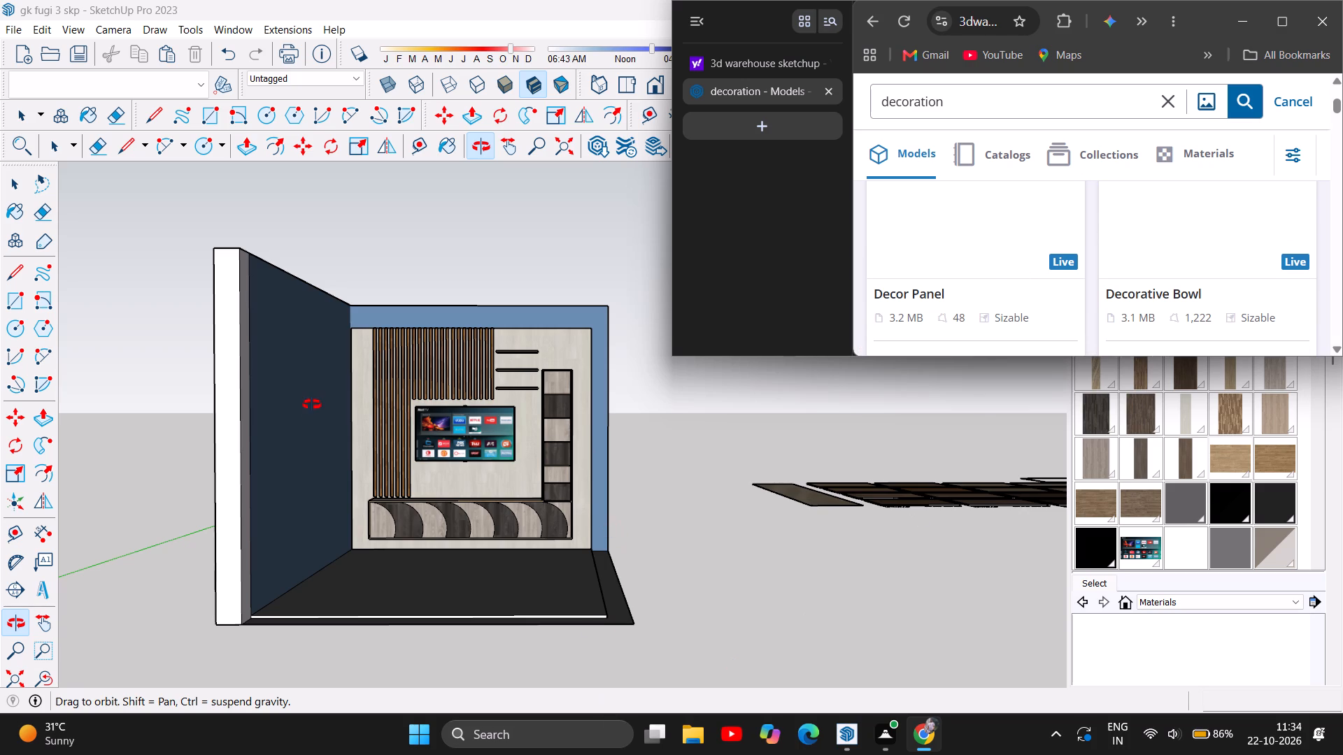
scroll(198, 473, "down", 3)
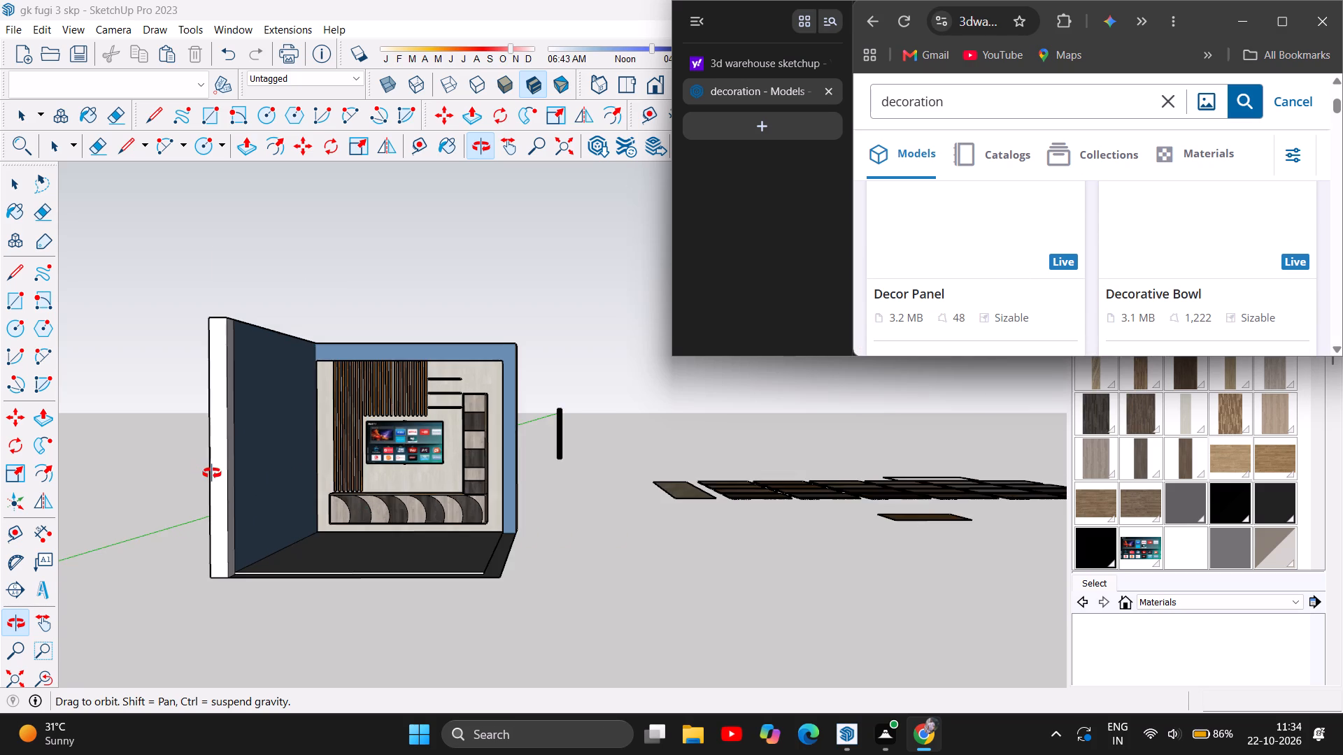
scroll(213, 475, "down", 6)
scroll(213, 477, "up", 6)
scroll(349, 431, "up", 6)
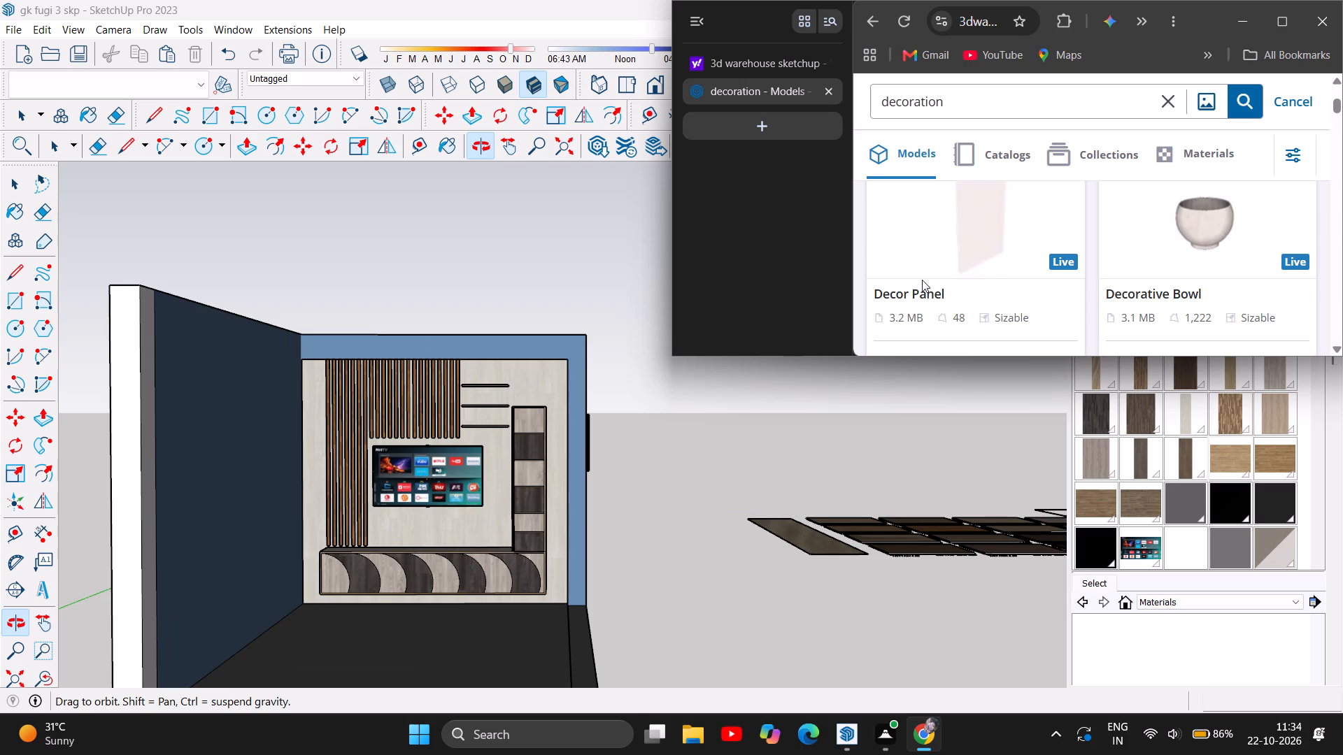
scroll(1095, 264, "down", 2)
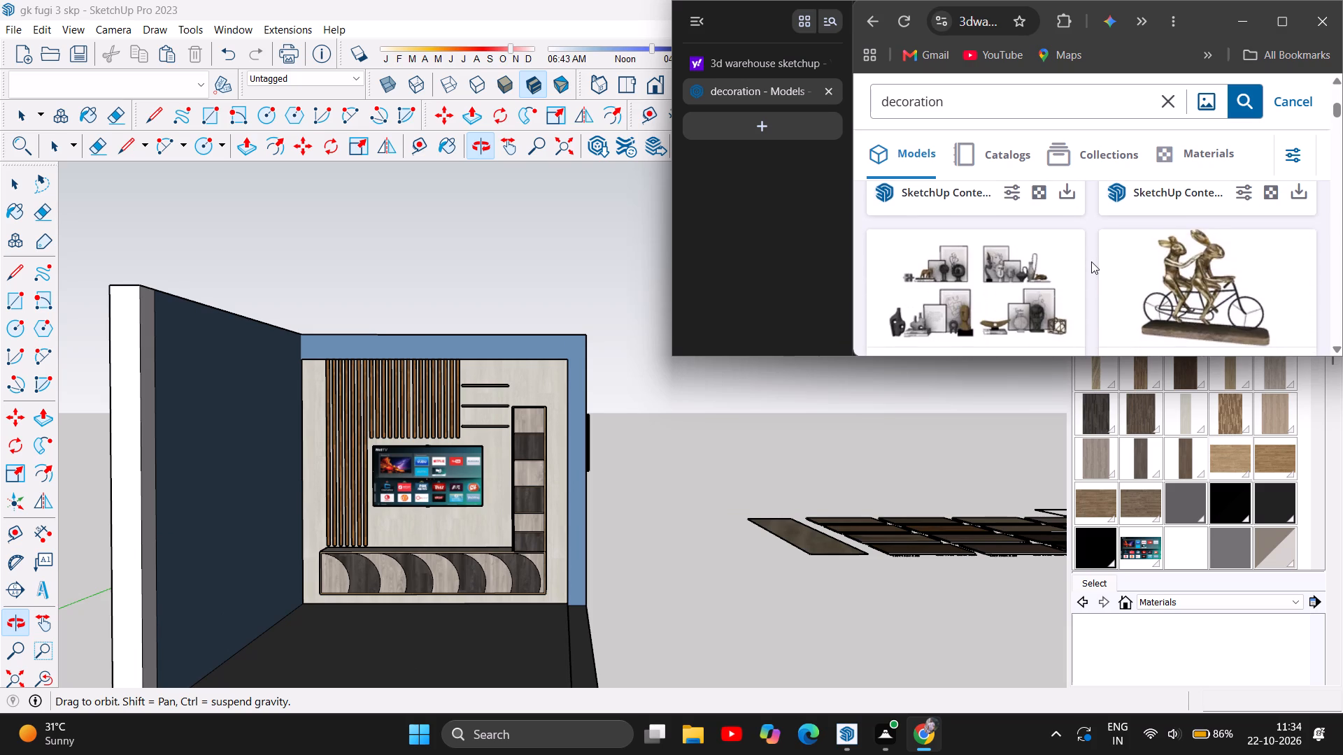
scroll(1091, 262, "down", 4)
Download the DECOR set of framed pictures, vases and sculptures from the "decoration" results as a SketchUp file.
scroll(1091, 262, "up", 1)
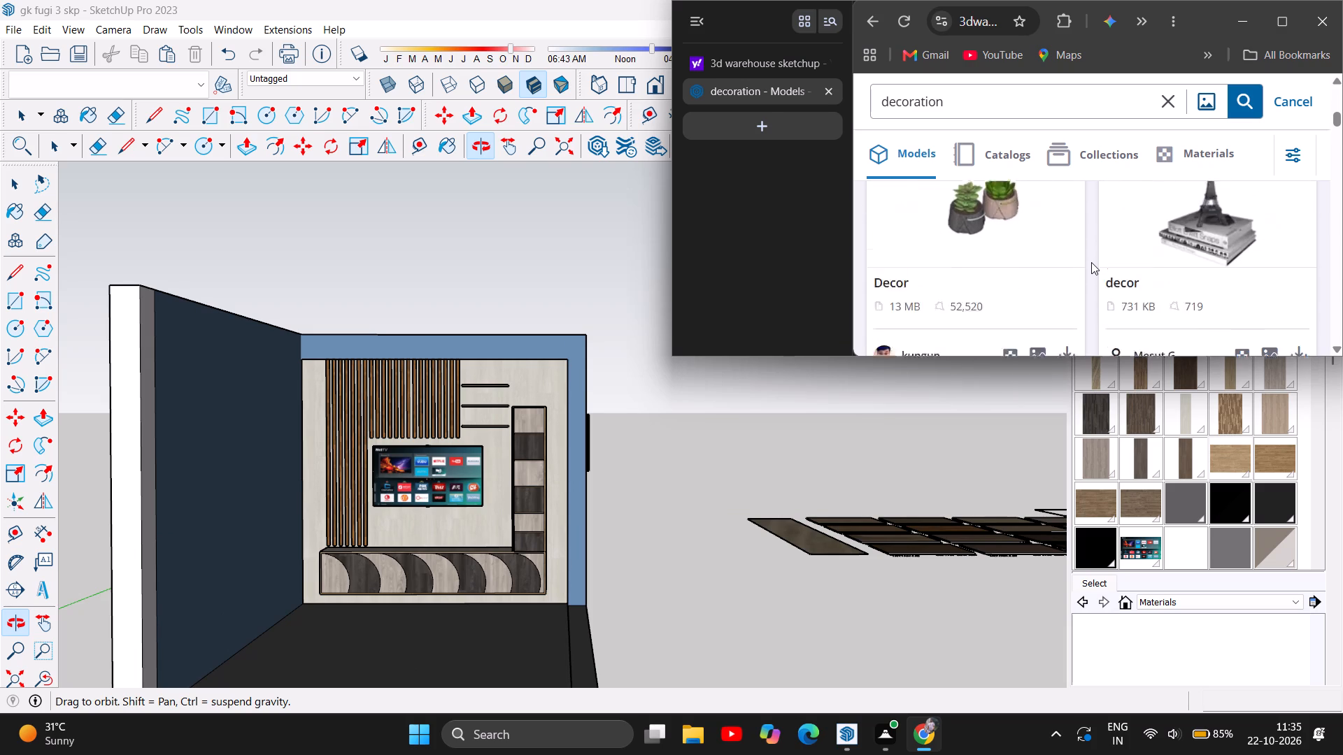
scroll(1091, 262, "up", 3)
scroll(1091, 262, "down", 1)
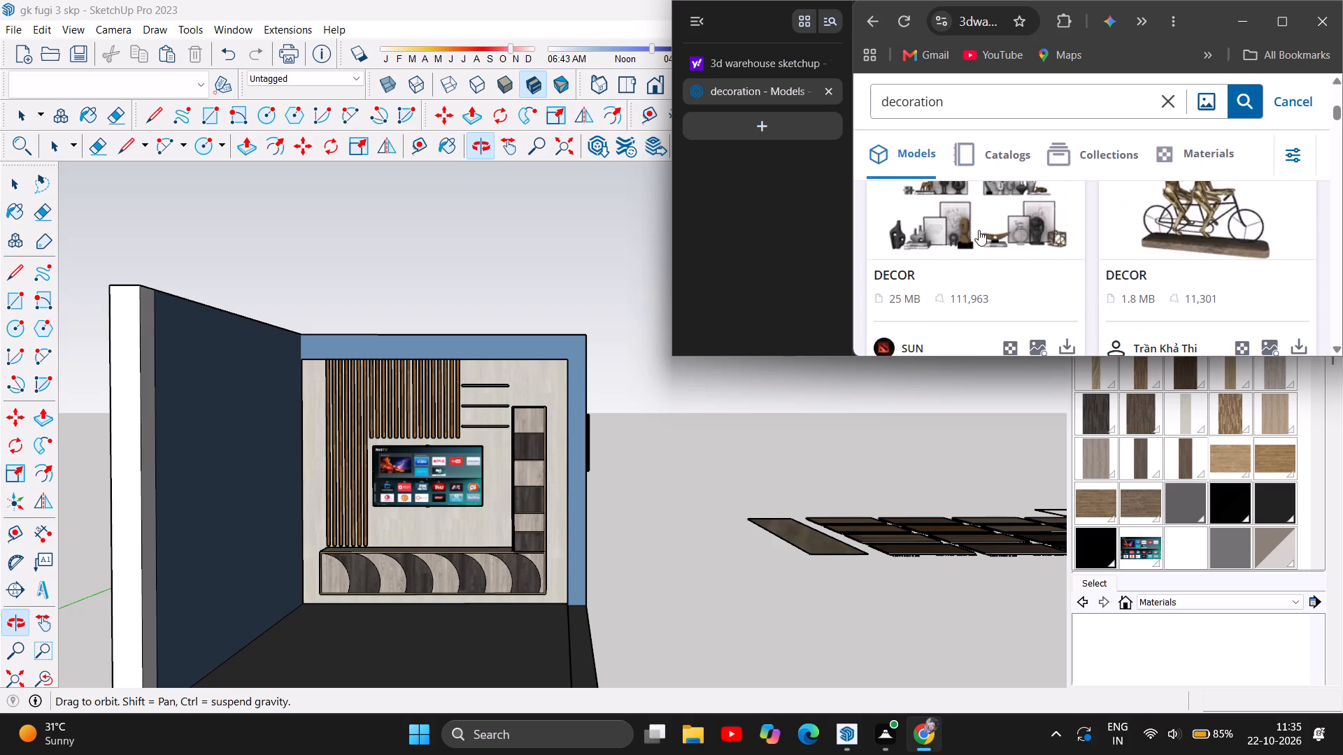
left_click(1072, 343)
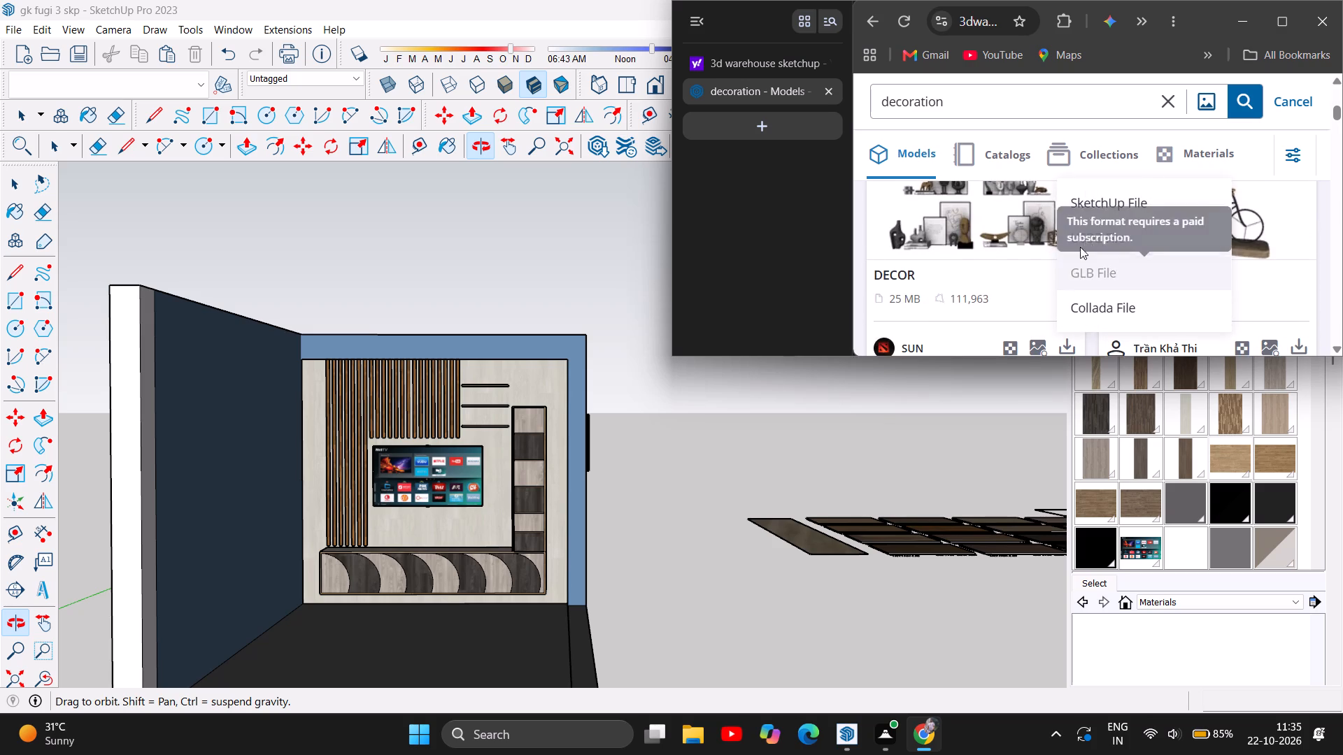
left_click(1100, 201)
Download the decor model of an Eiffel Tower figure on stacked books as a SketchUp file.
scroll(975, 241, "down", 2)
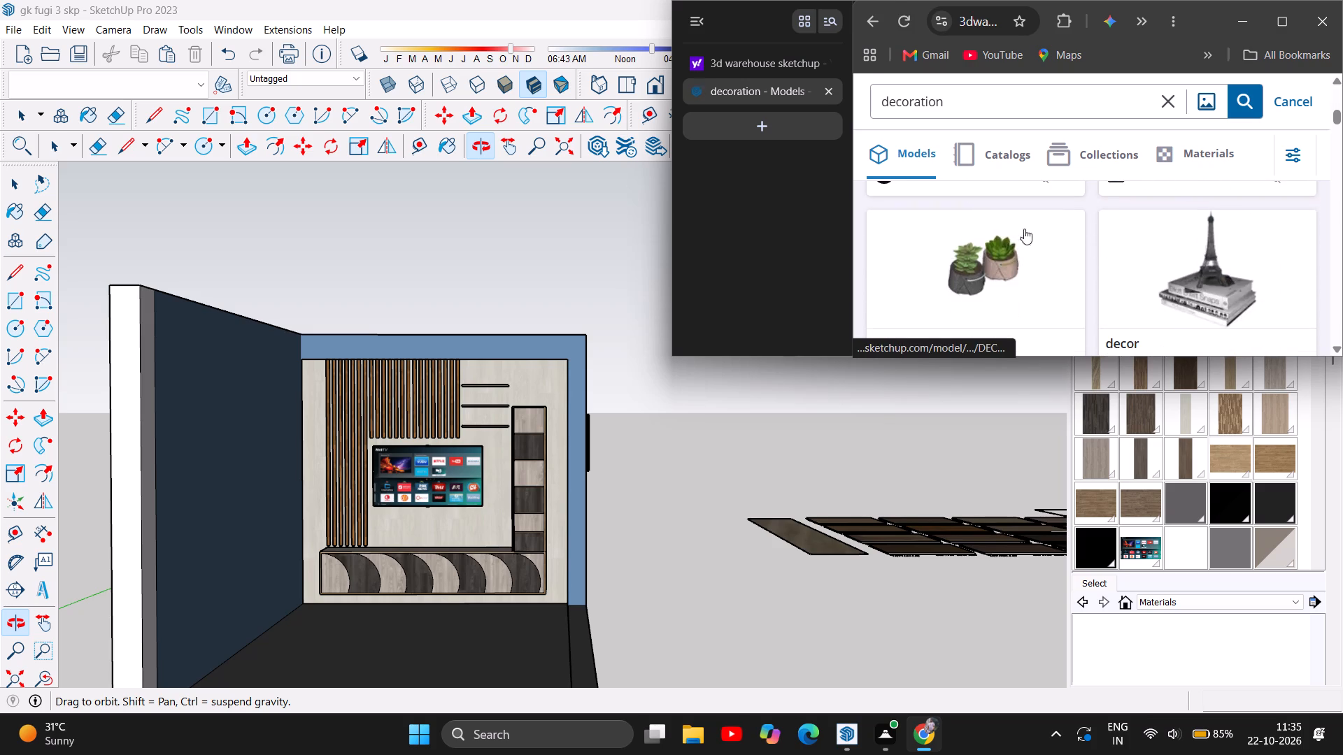
scroll(1202, 241, "down", 2)
left_click(1305, 230)
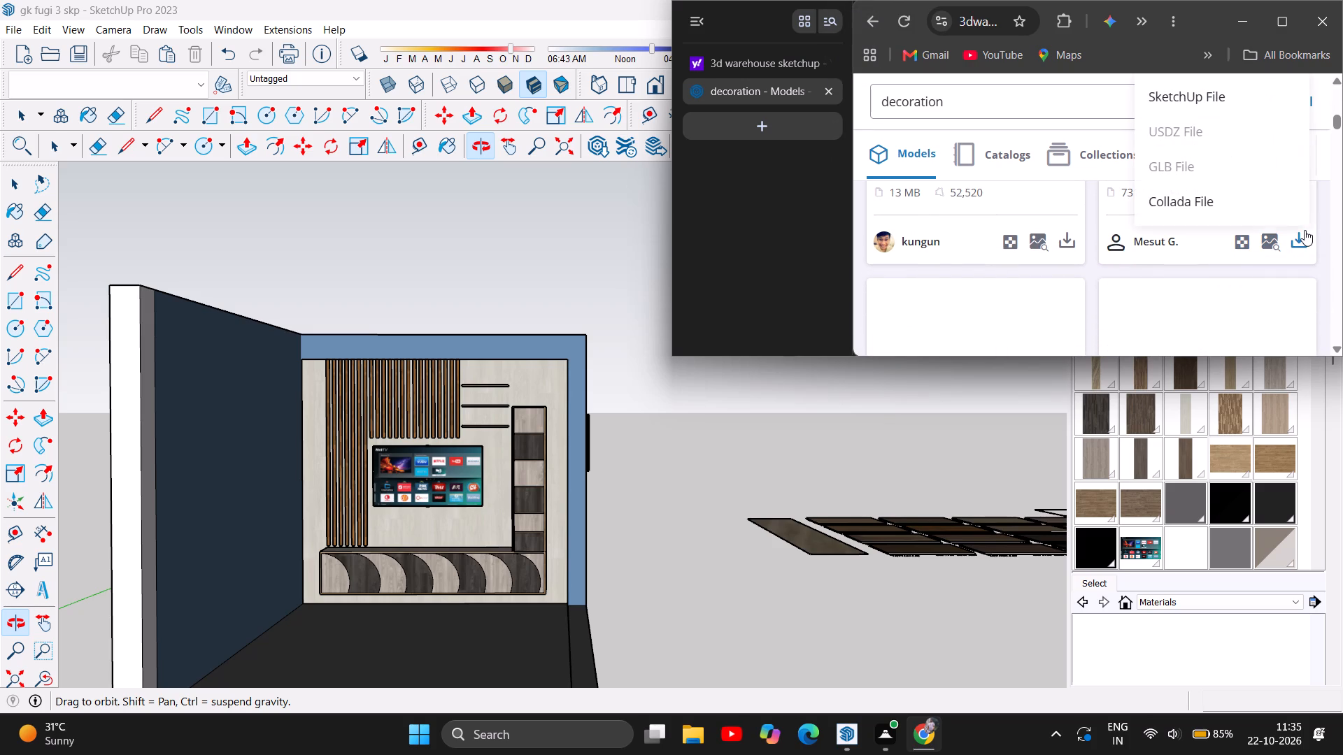
left_click(1237, 92)
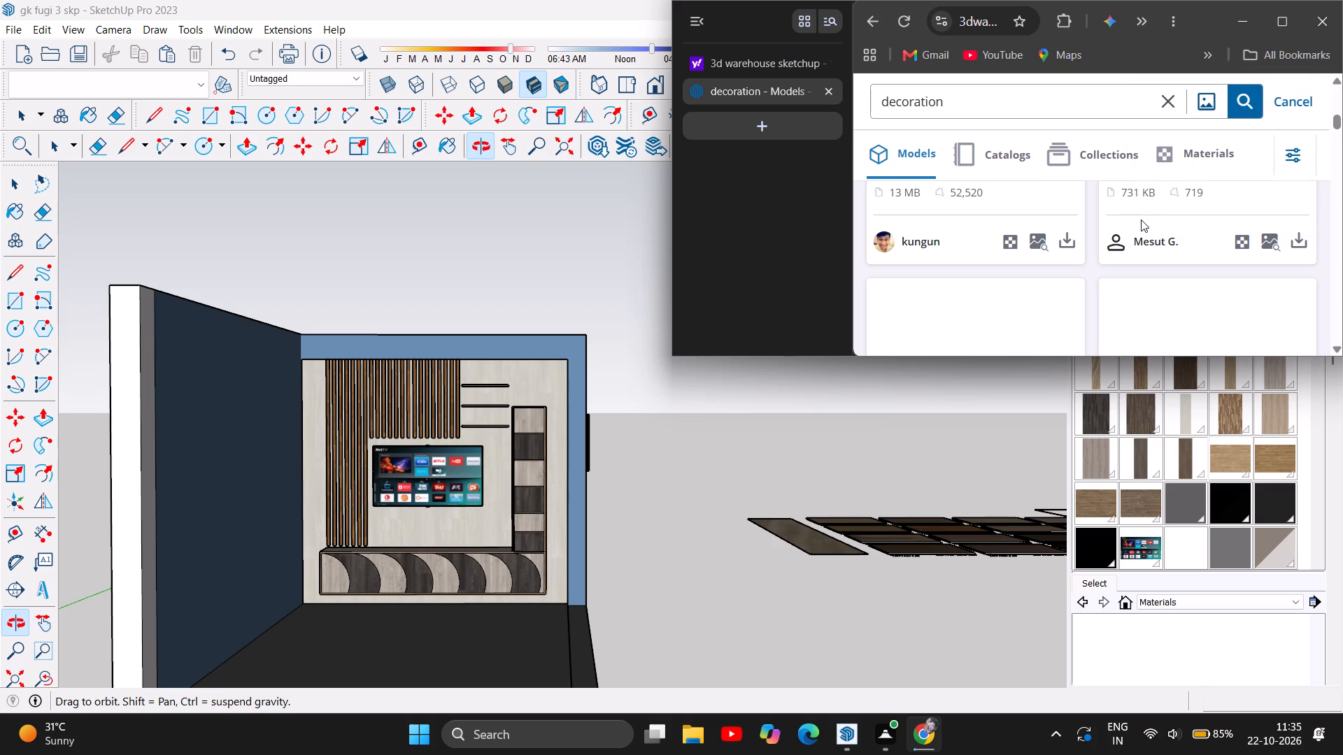
Look further through the "decoration" model results for more sculptures, plants and vases that suit the shelves.
scroll(1138, 223, "down", 3)
scroll(1081, 296, "up", 5)
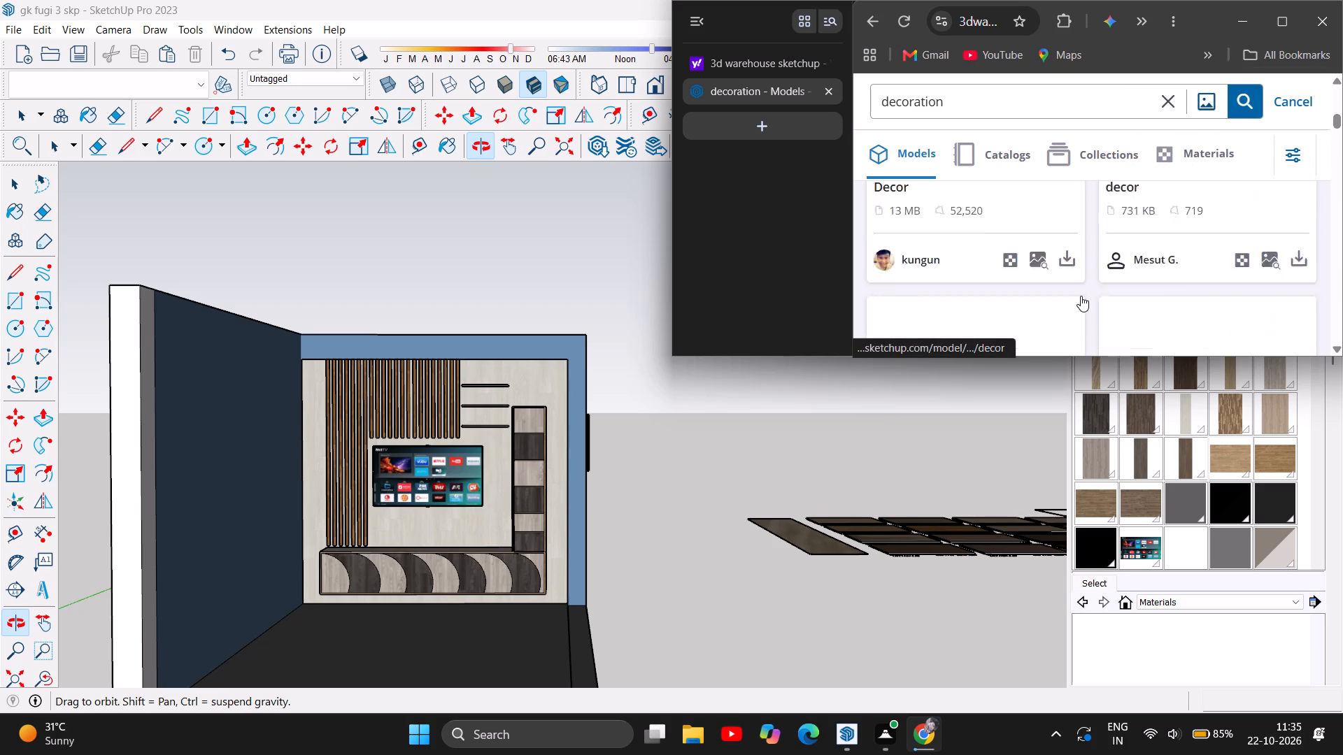
scroll(1081, 296, "up", 9)
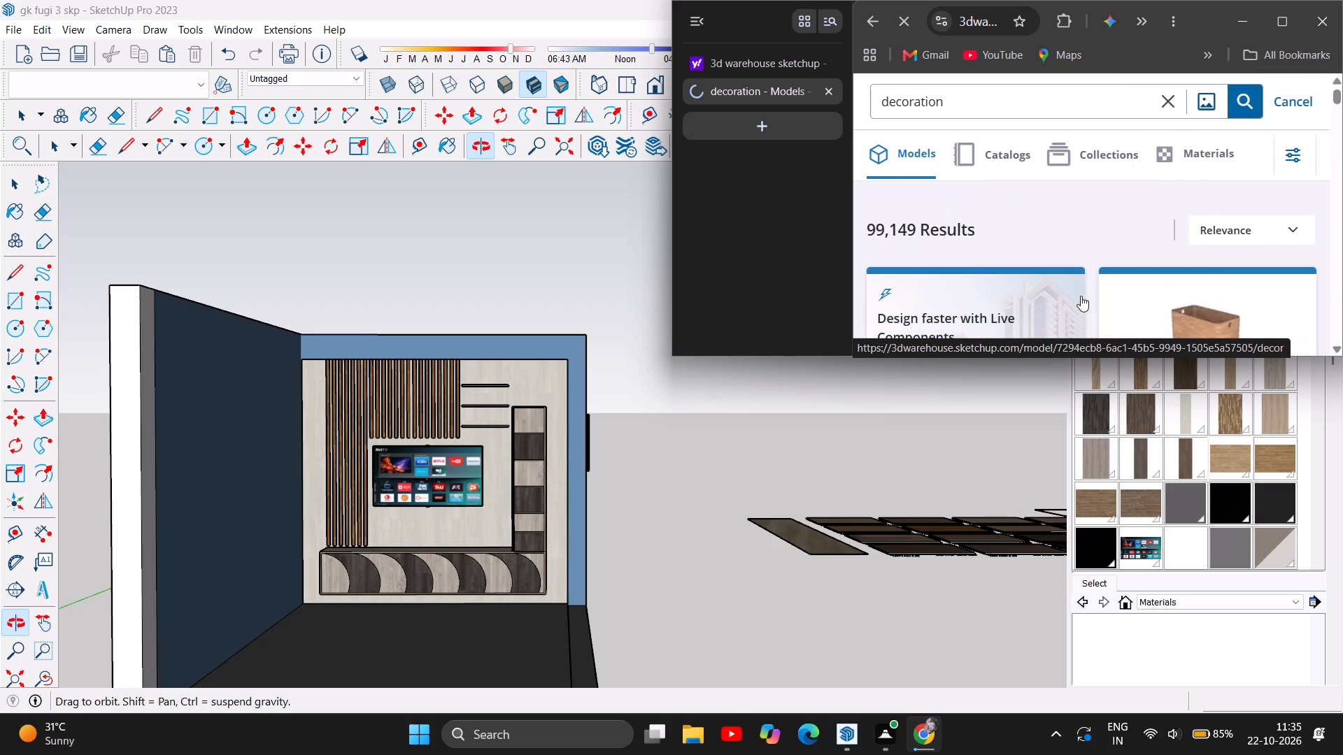
scroll(1081, 296, "up", 4)
scroll(1081, 296, "down", 13)
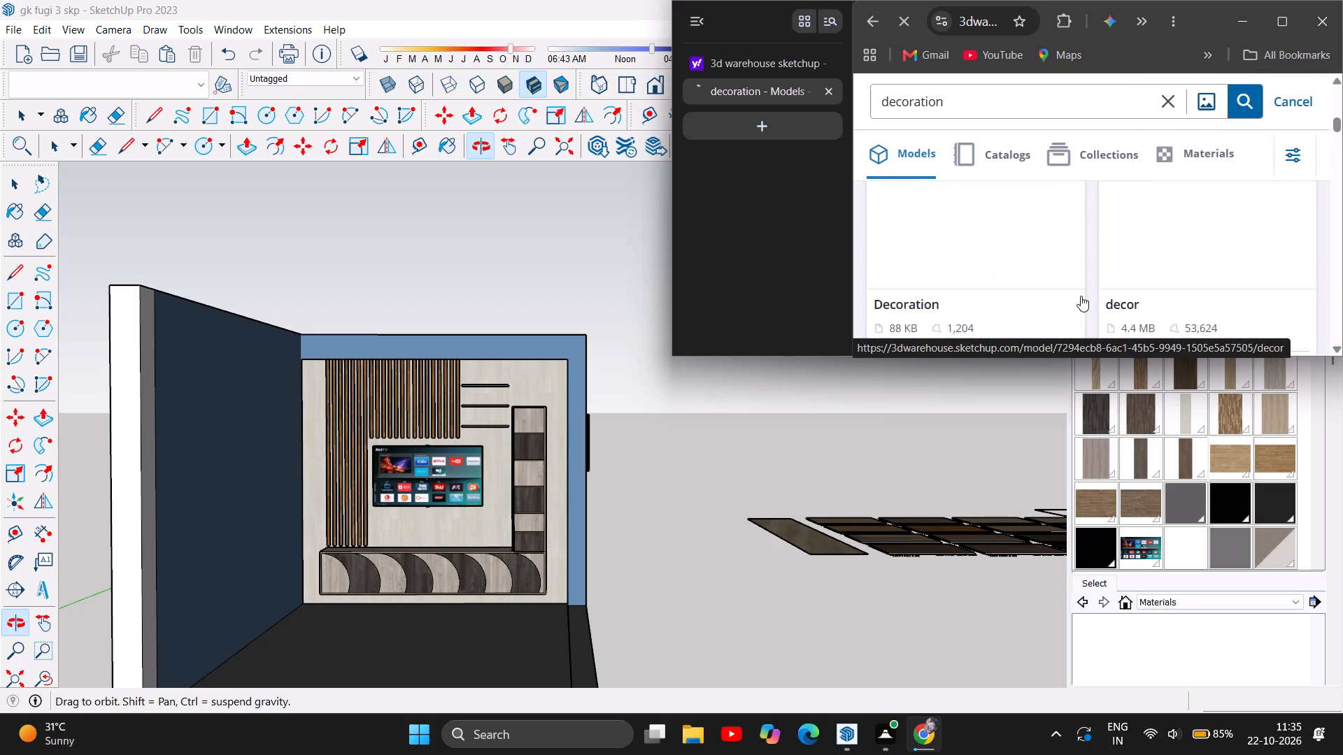
scroll(1081, 296, "down", 3)
scroll(1081, 296, "up", 2)
scroll(1081, 296, "down", 5)
scroll(1081, 296, "up", 1)
scroll(1081, 296, "down", 1)
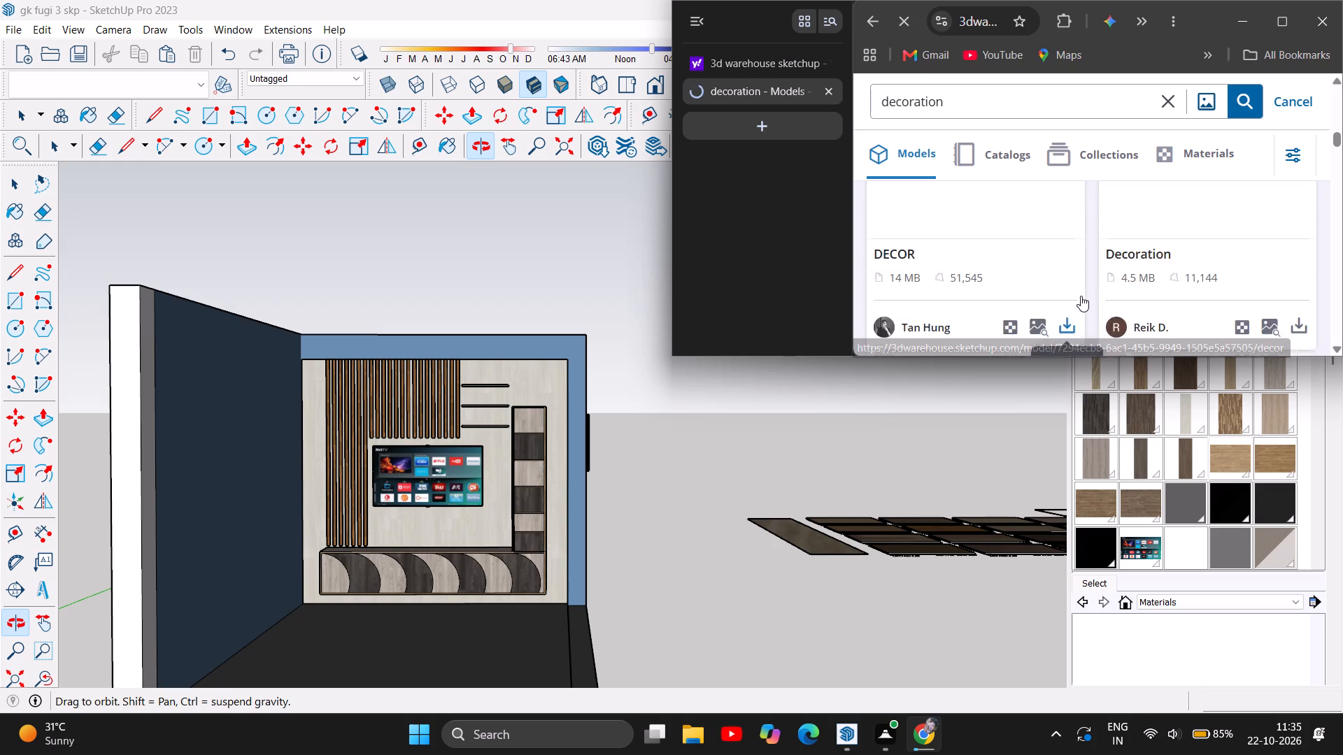
scroll(1081, 296, "down", 1)
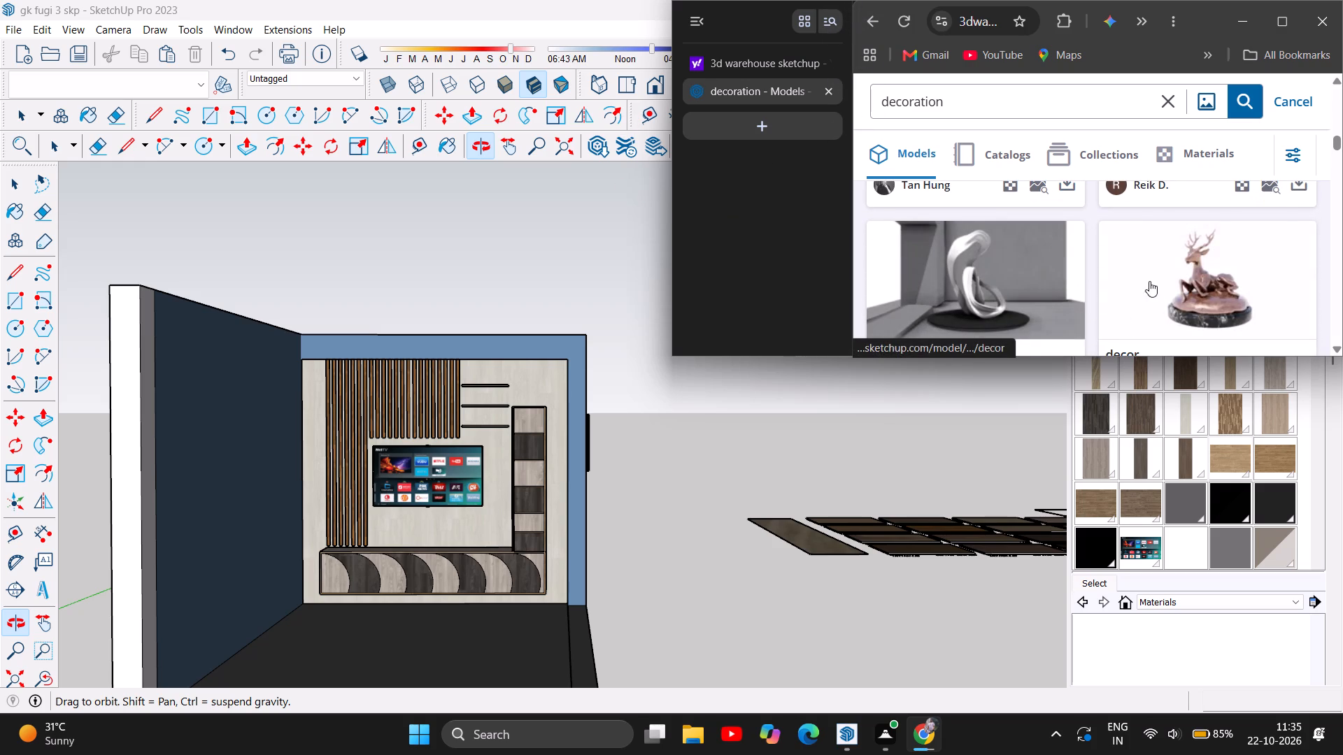
scroll(1172, 275, "down", 2)
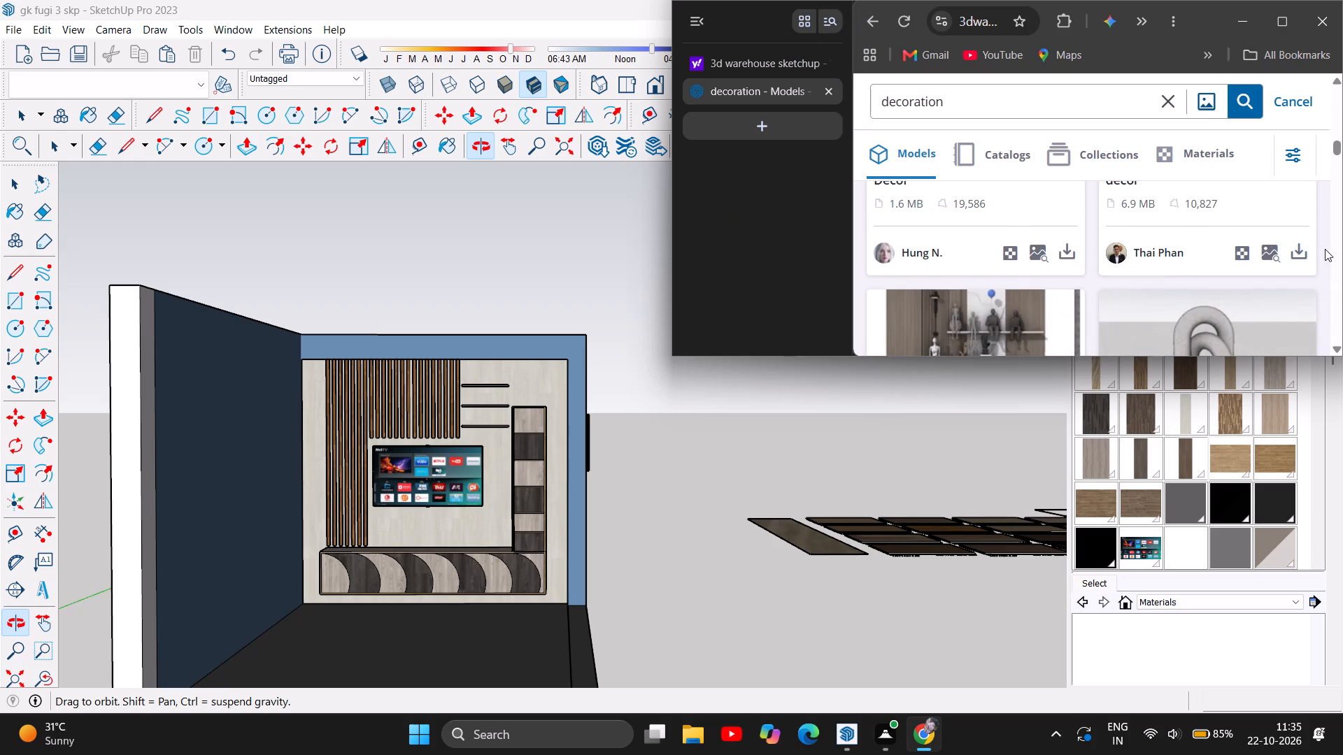
scroll(1241, 228, "down", 2)
scroll(1053, 289, "up", 1)
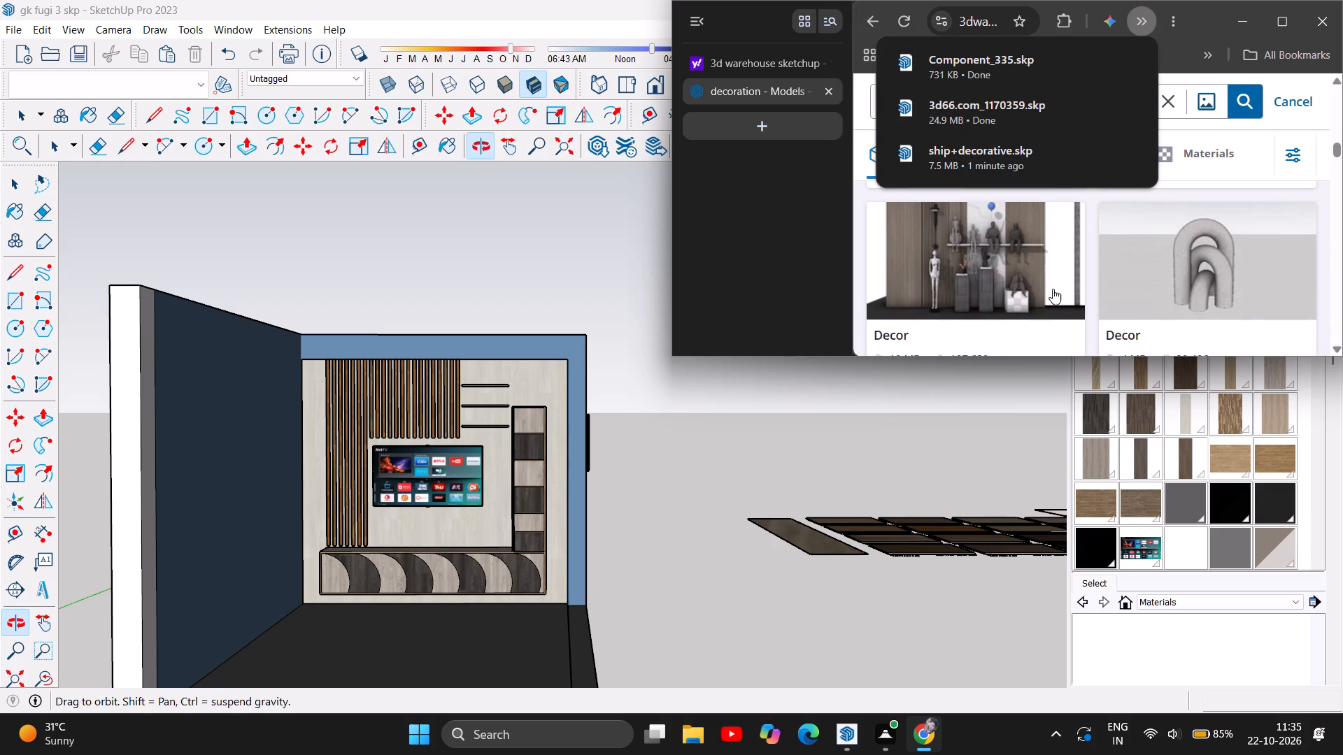
scroll(1066, 275, "down", 1)
scroll(1147, 243, "down", 2)
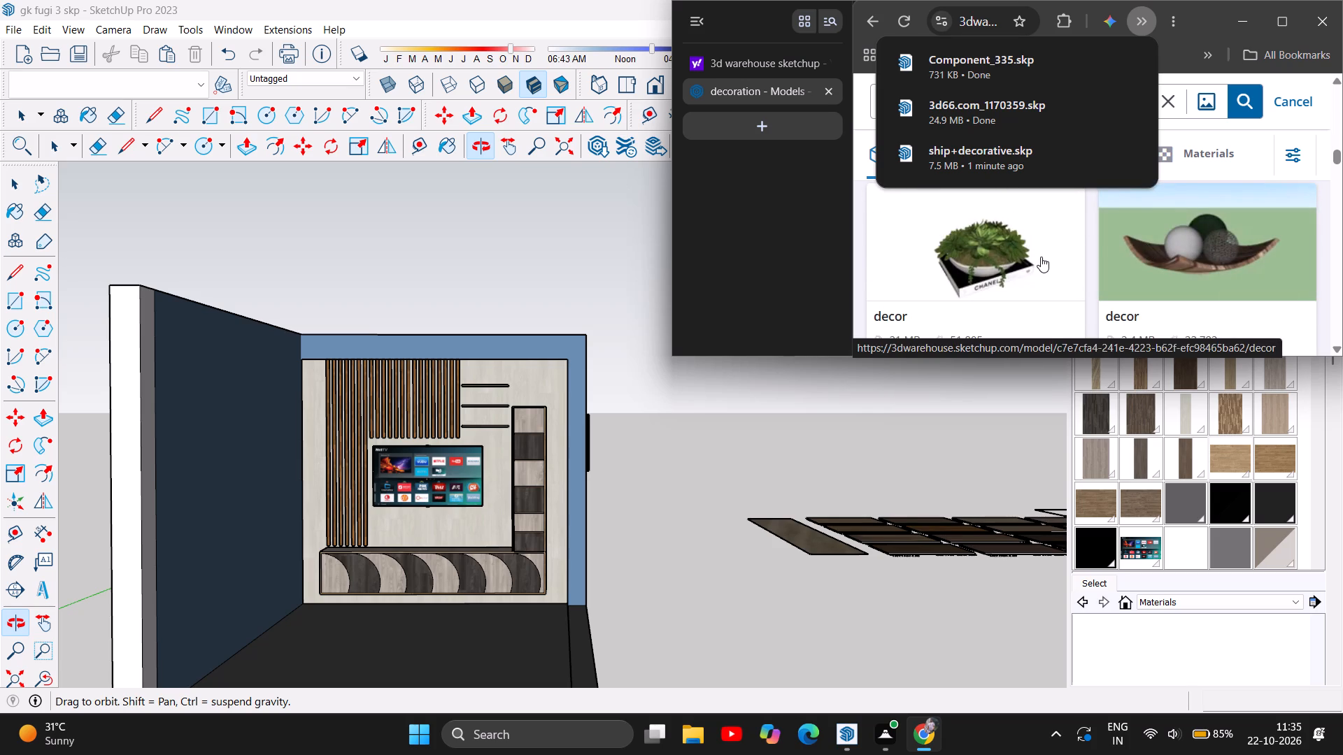
scroll(1041, 257, "down", 3)
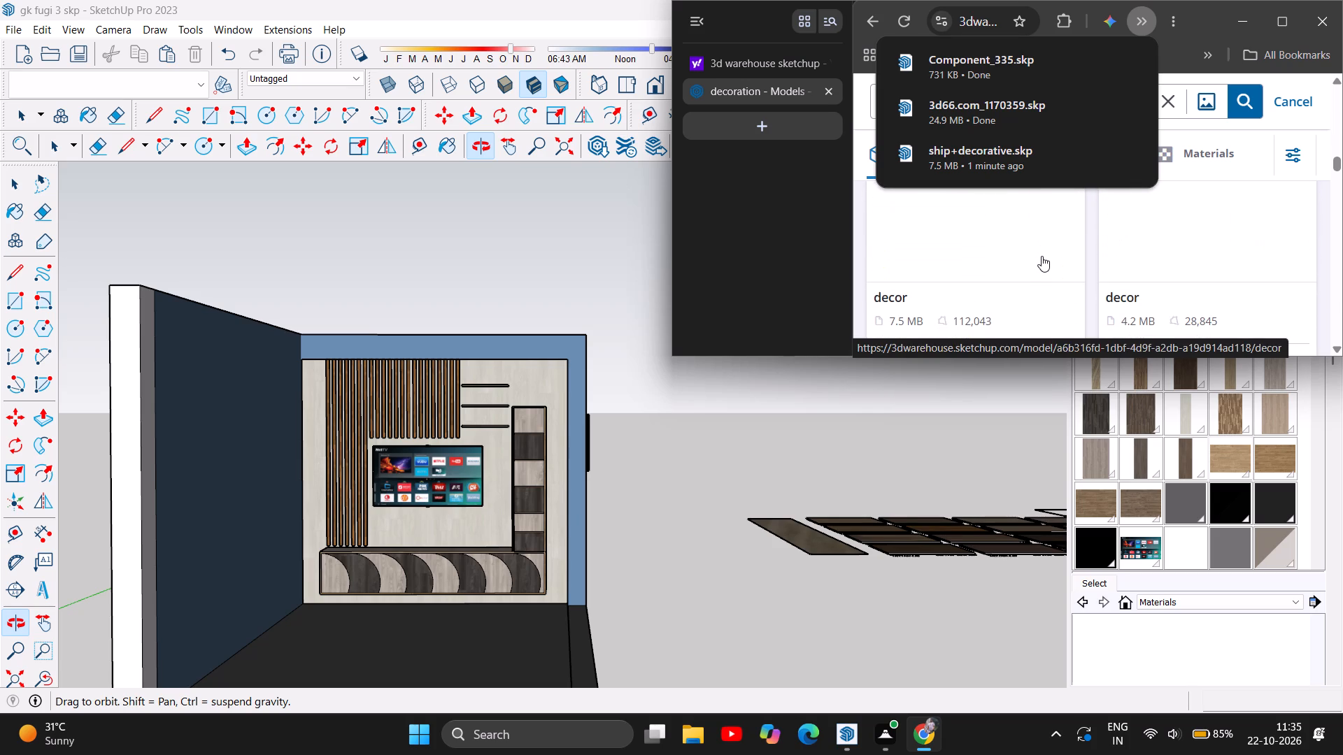
scroll(1232, 319, "up", 5)
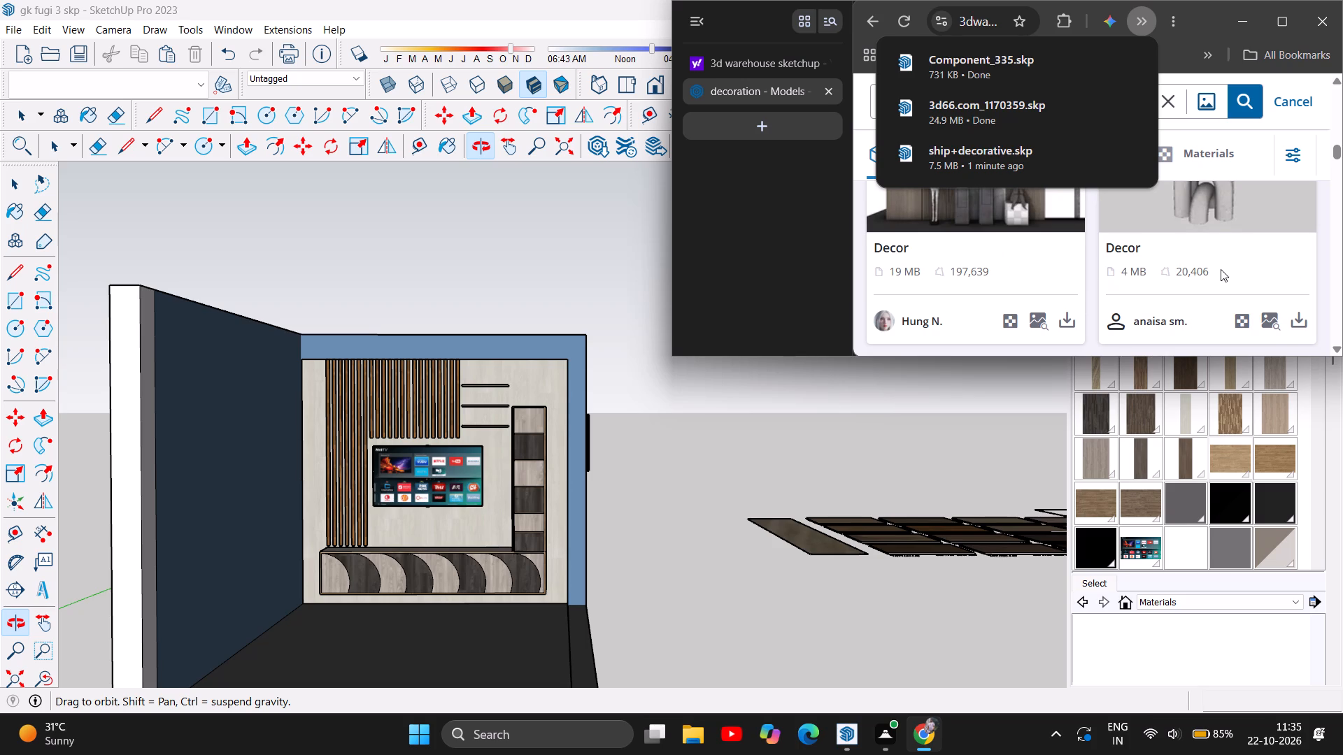
scroll(1221, 269, "down", 2)
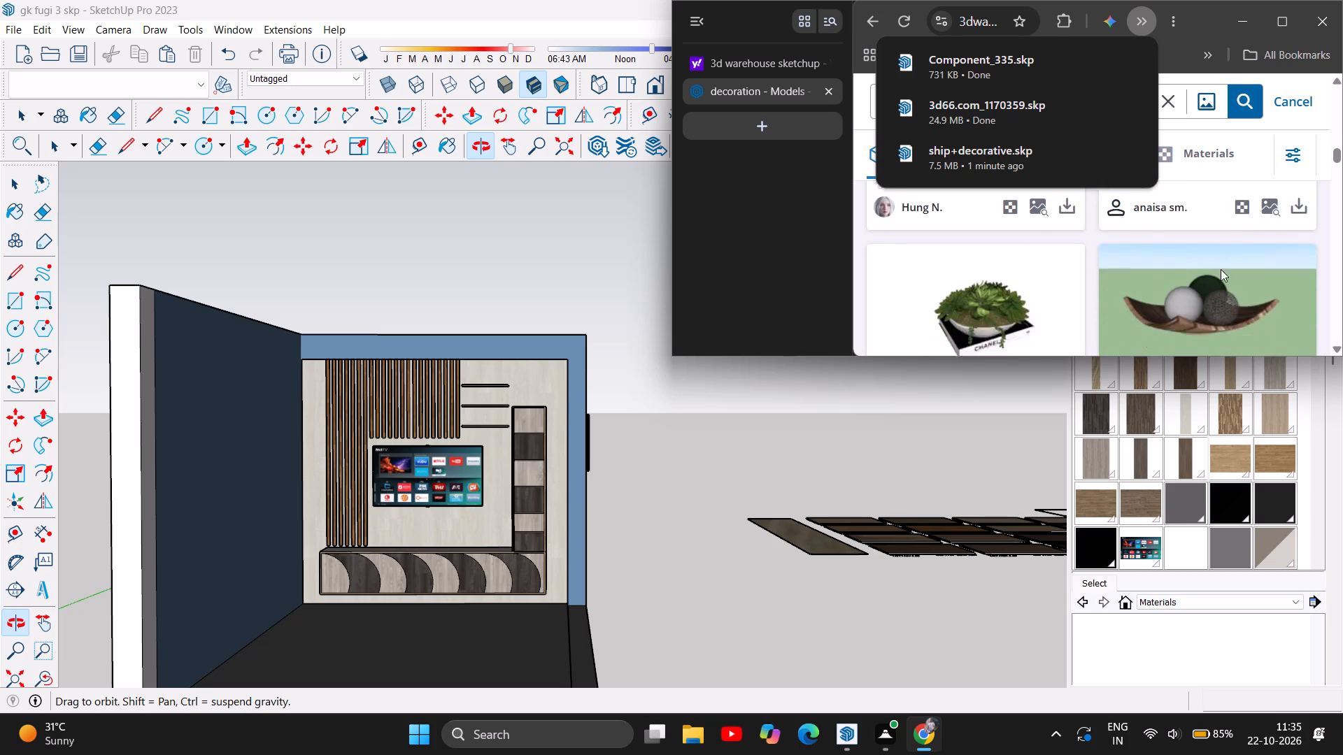
scroll(1221, 269, "down", 2)
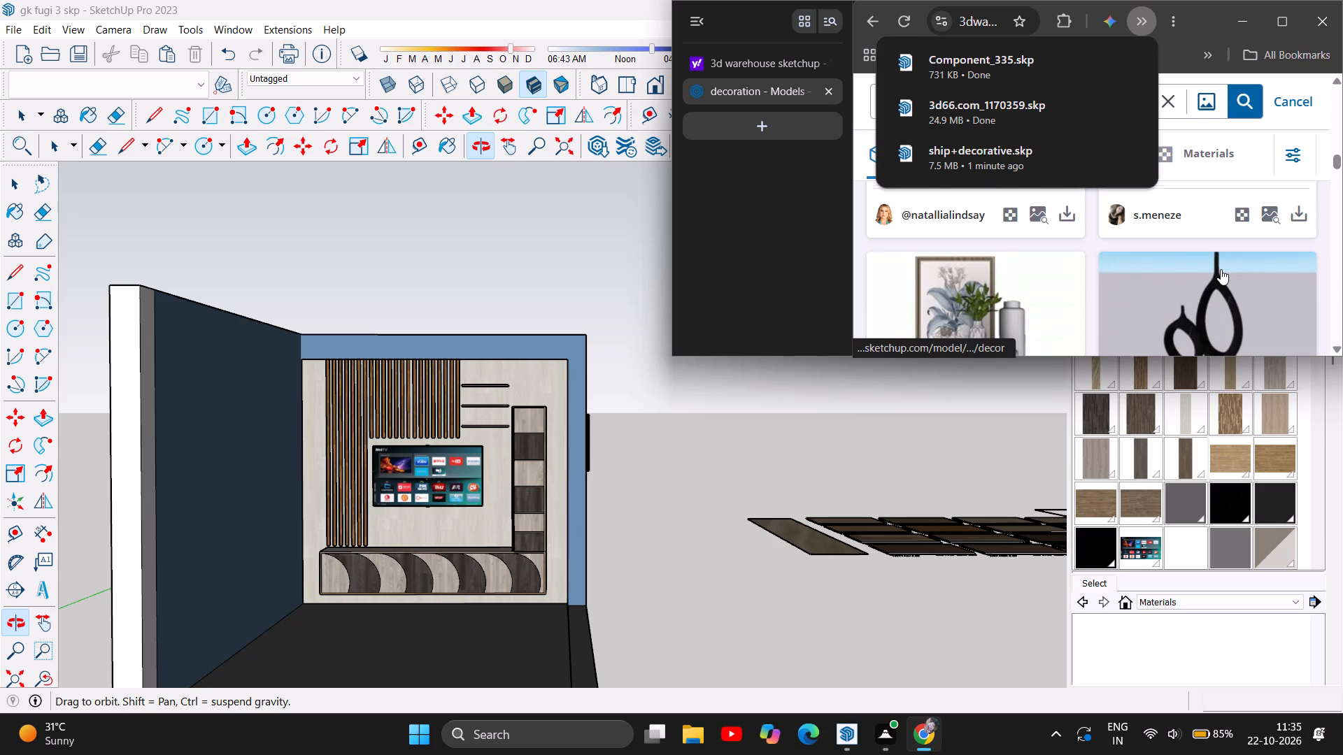
scroll(1221, 269, "down", 1)
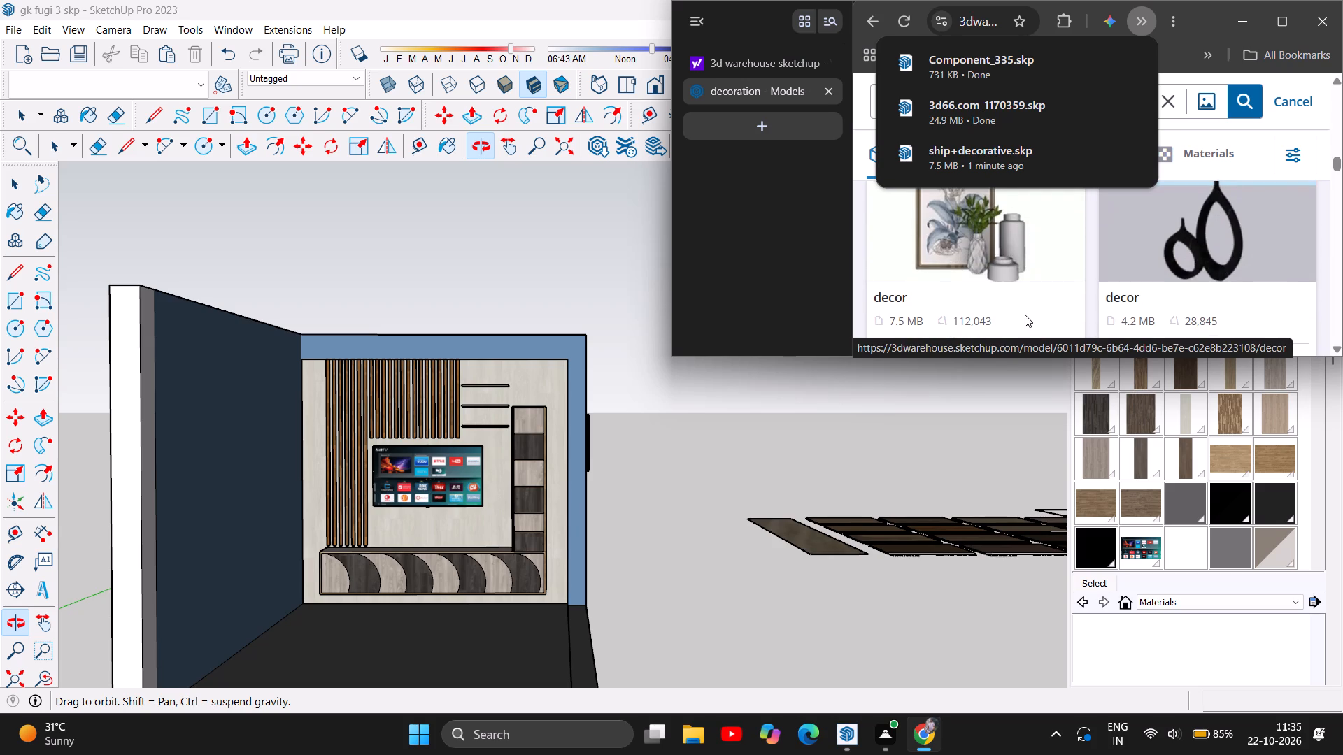
Download the decor model with a framed leaf picture, potted plant and vases as a SketchUp file.
scroll(1018, 289, "up", 1)
scroll(1023, 253, "down", 2)
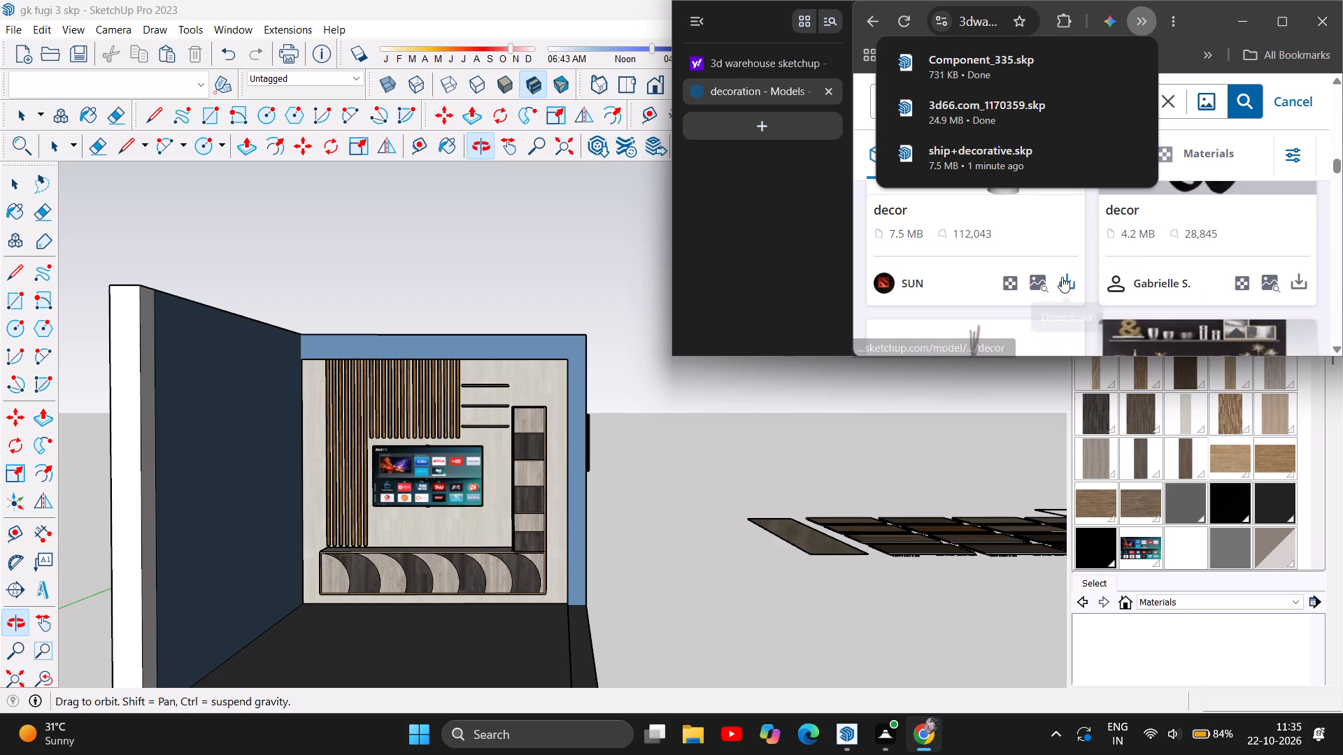
left_click(1071, 275)
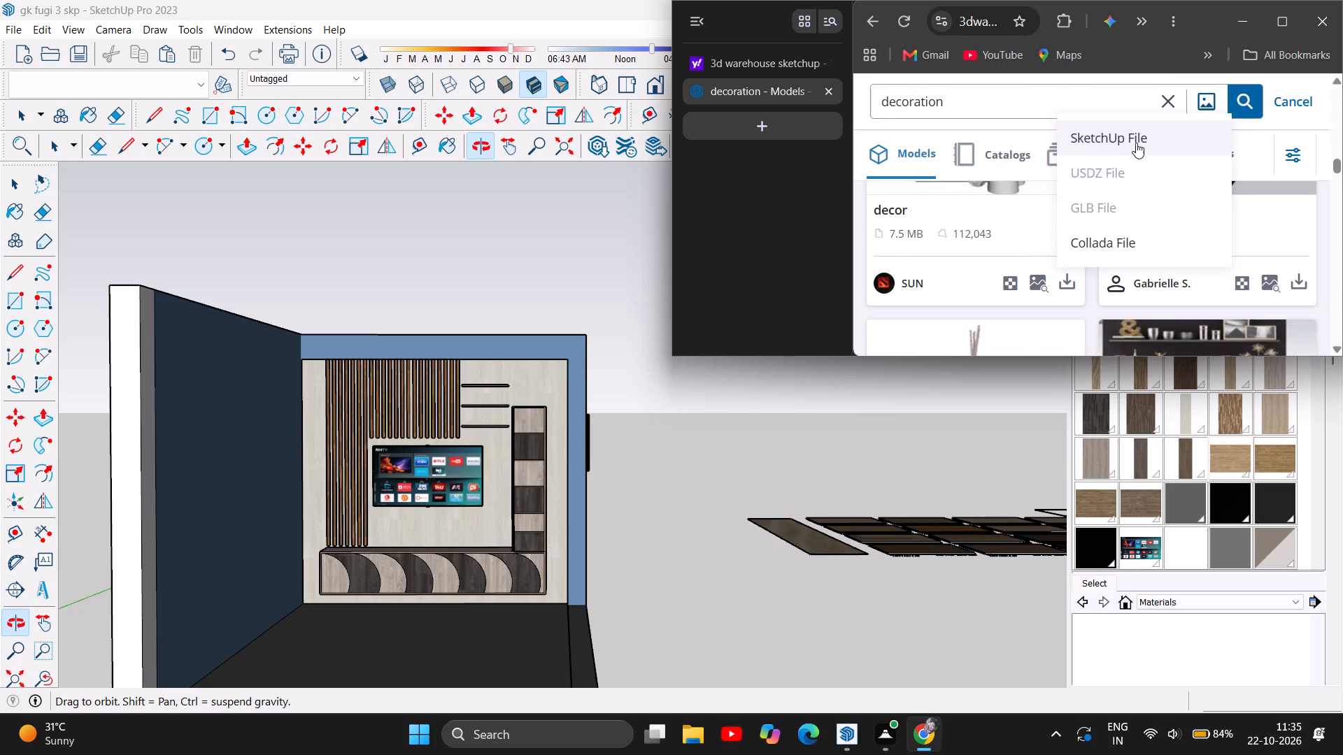
left_click(1136, 135)
Download the 22 MB decor model of dark shelves filled with vases, plants and frames as a SketchUp file.
scroll(1040, 245, "down", 2)
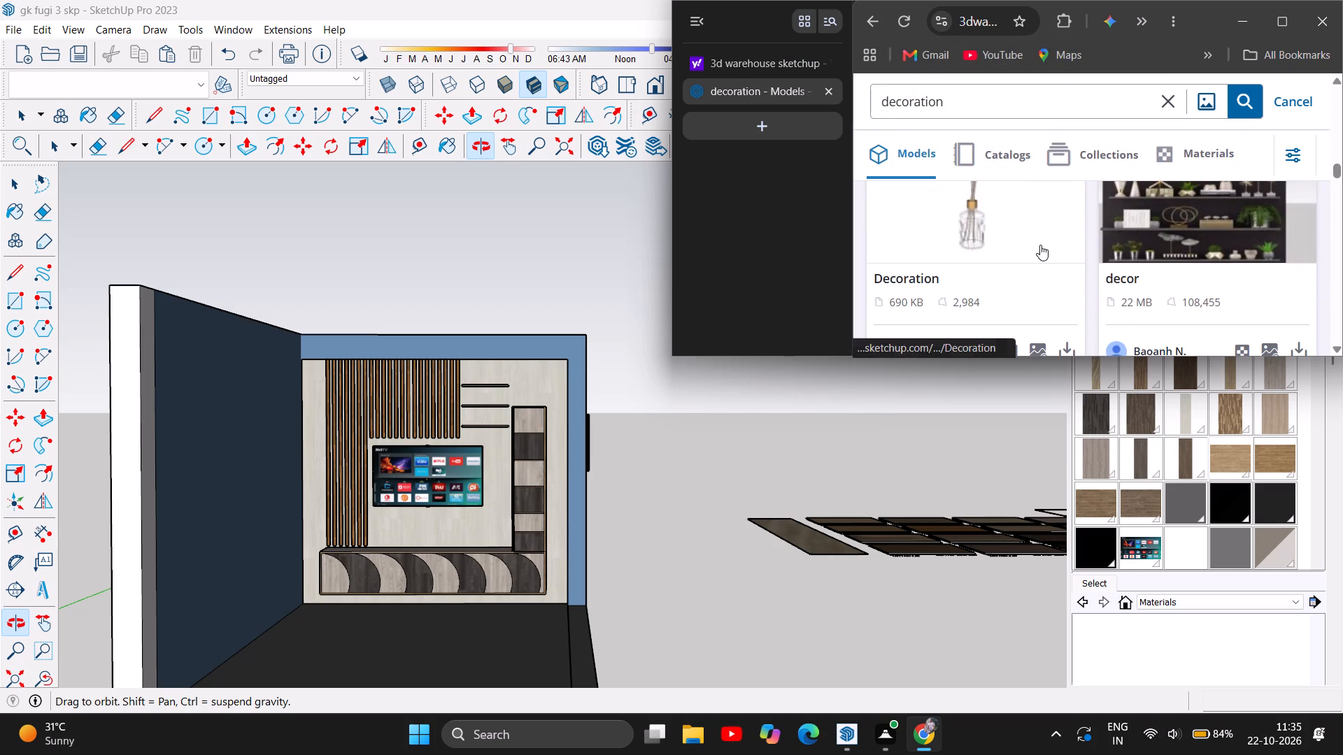
scroll(1040, 245, "up", 1)
scroll(1040, 245, "down", 2)
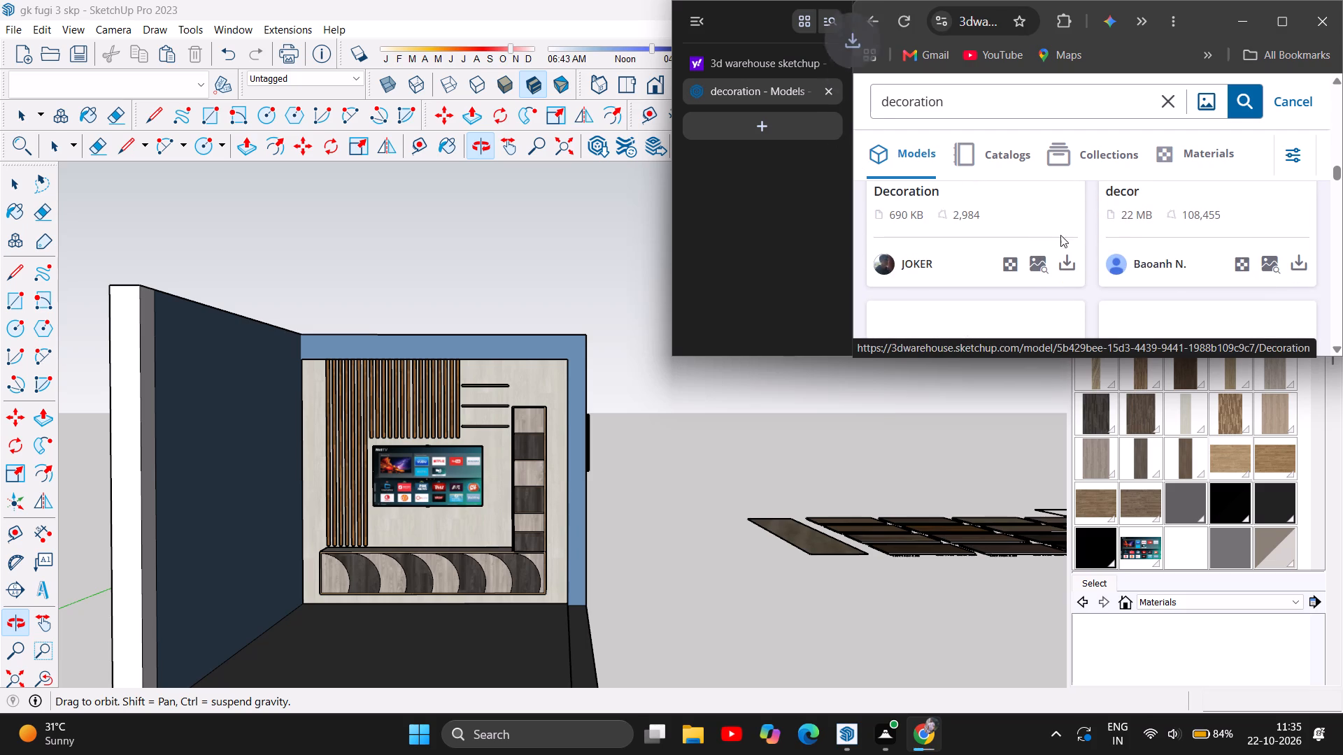
left_click(1291, 257)
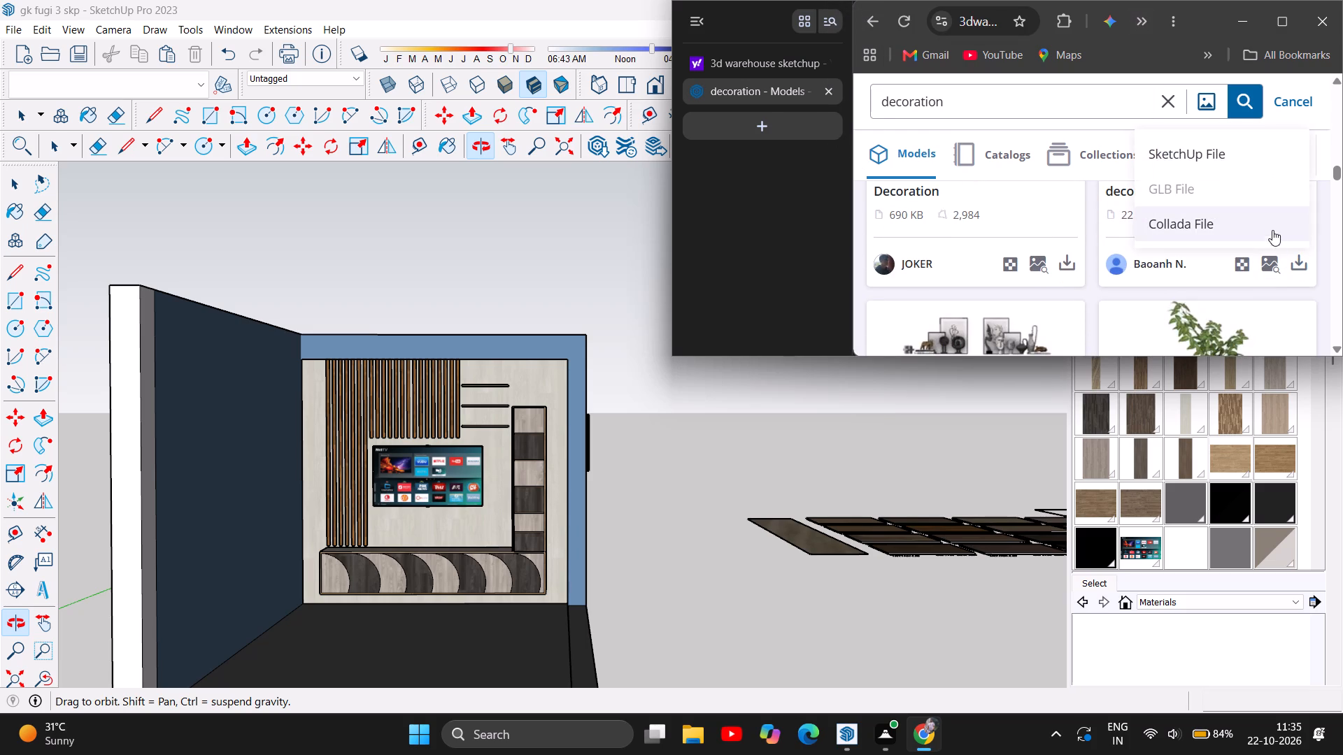
scroll(1037, 264, "down", 2)
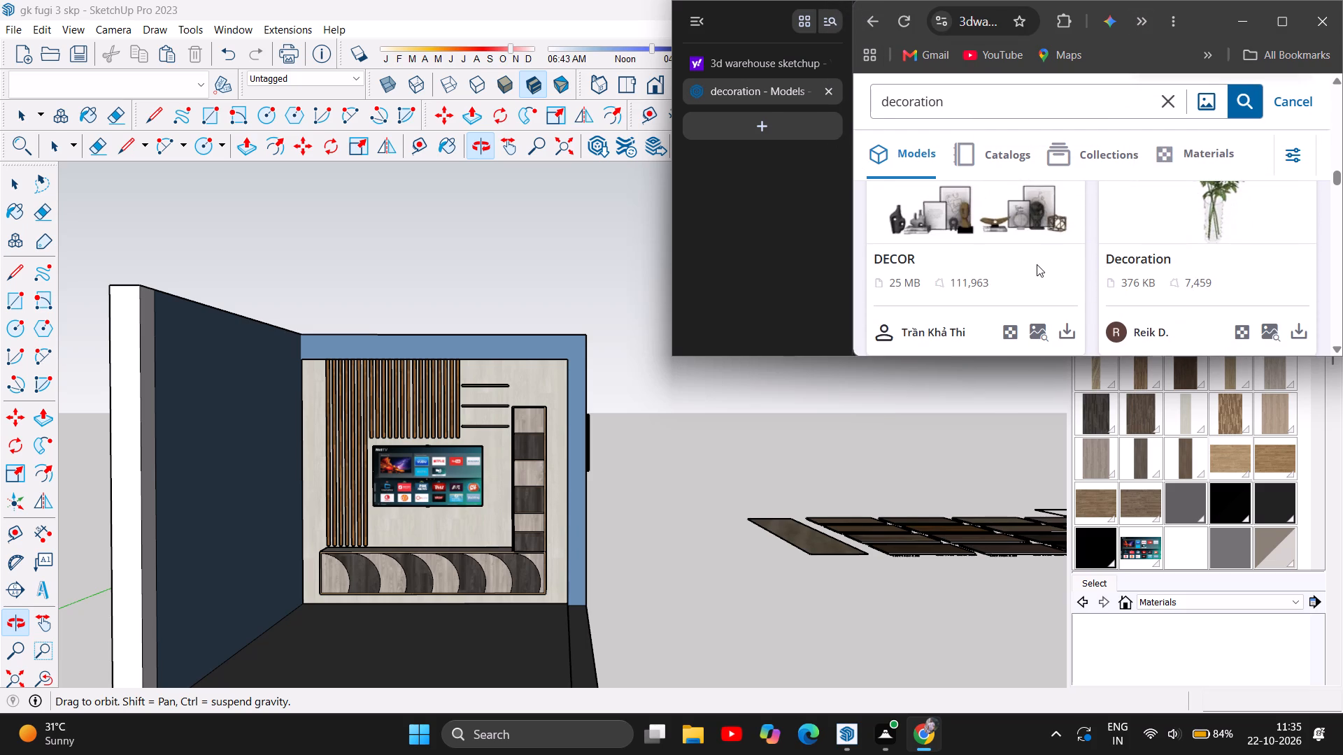
scroll(1037, 264, "up", 1)
scroll(1213, 312, "up", 1)
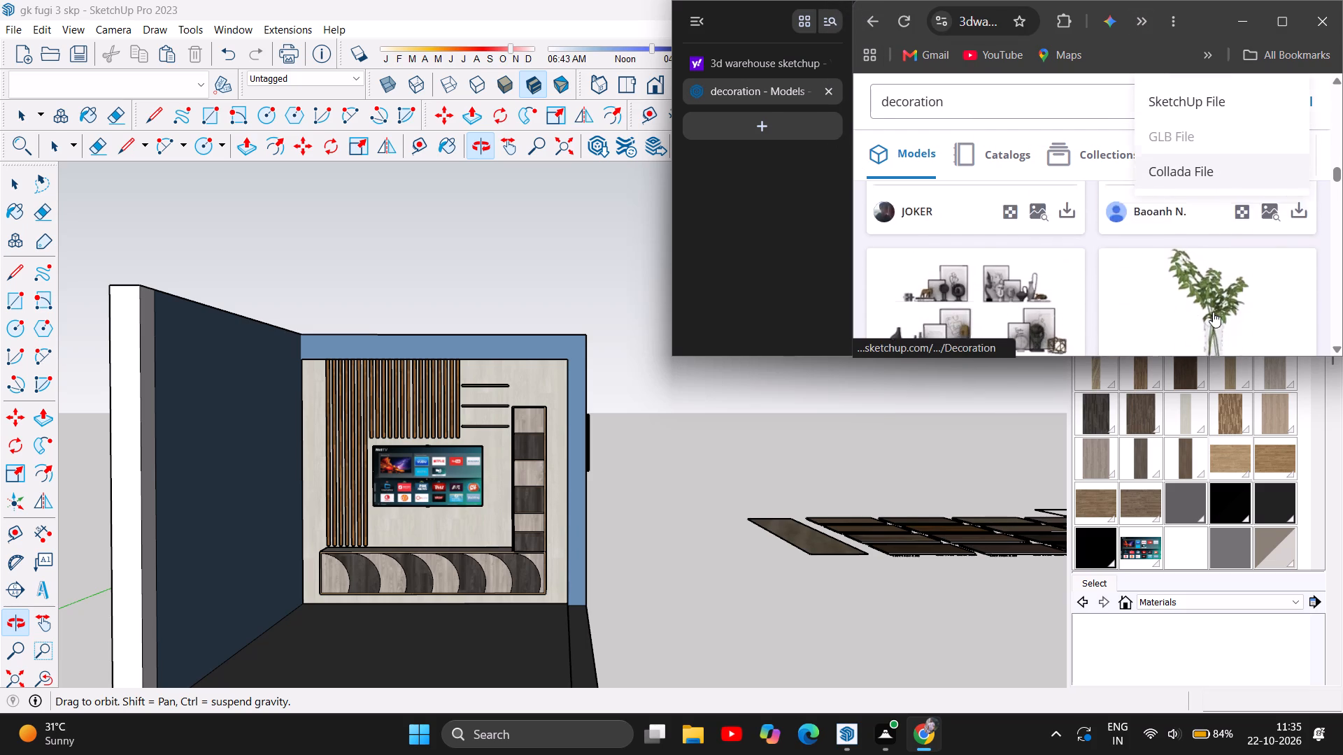
scroll(1213, 312, "up", 1)
left_click(1242, 246)
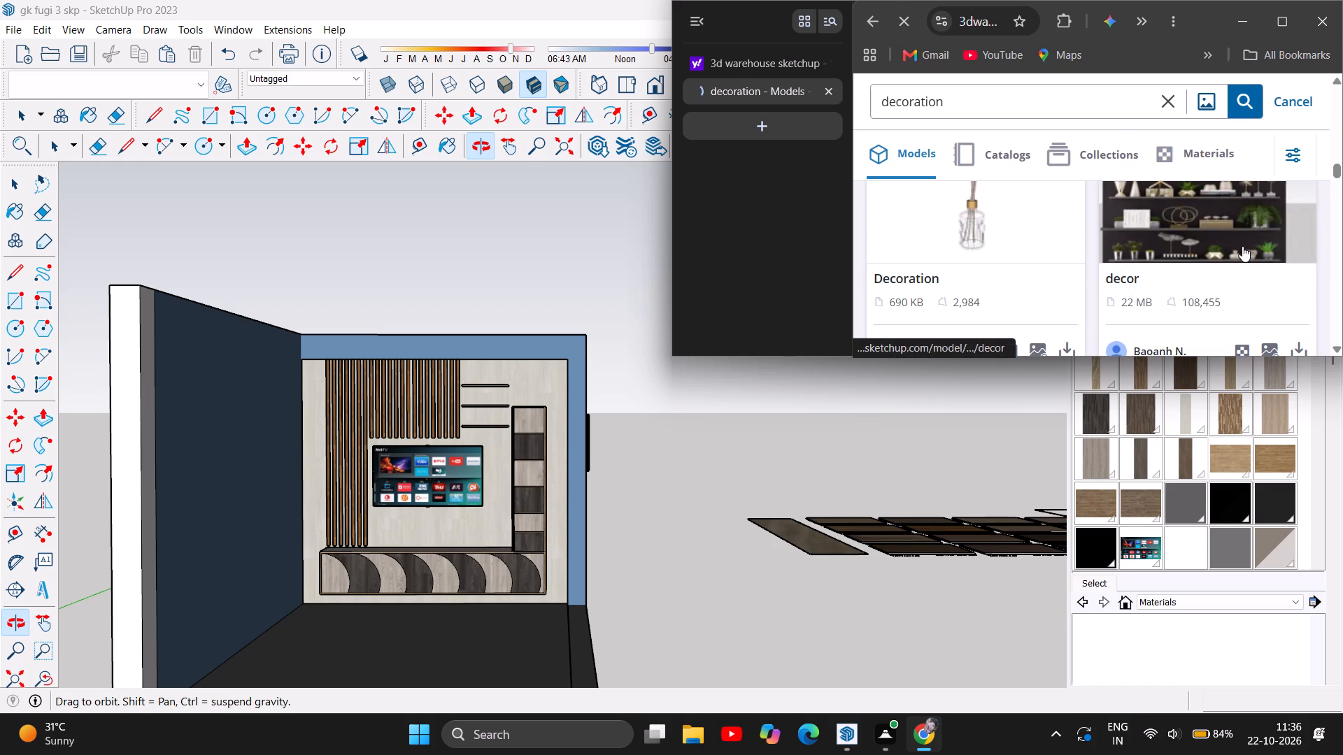
Switch to SketchUp and import the shelf decor file named 4 from the Downloads folder.
left_click(1235, 17)
scroll(609, 453, "down", 3)
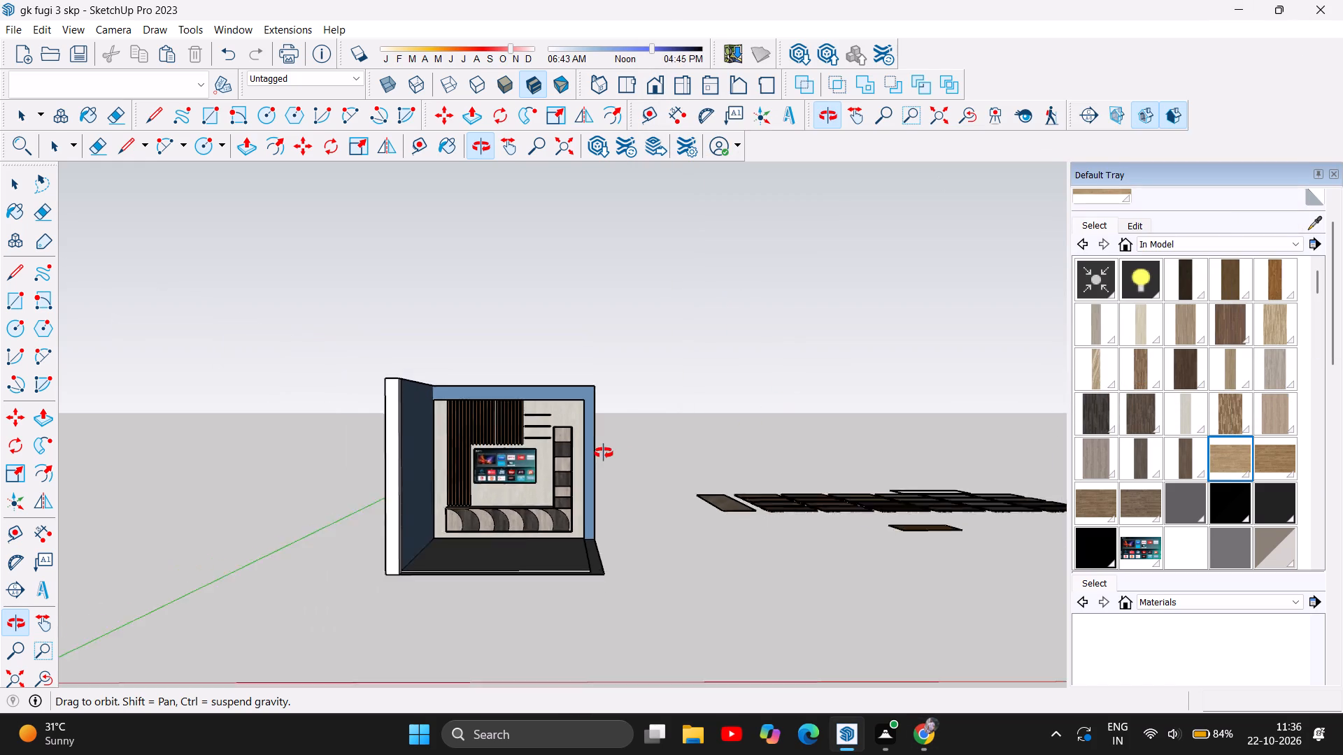
scroll(604, 453, "down", 3)
left_click(13, 30)
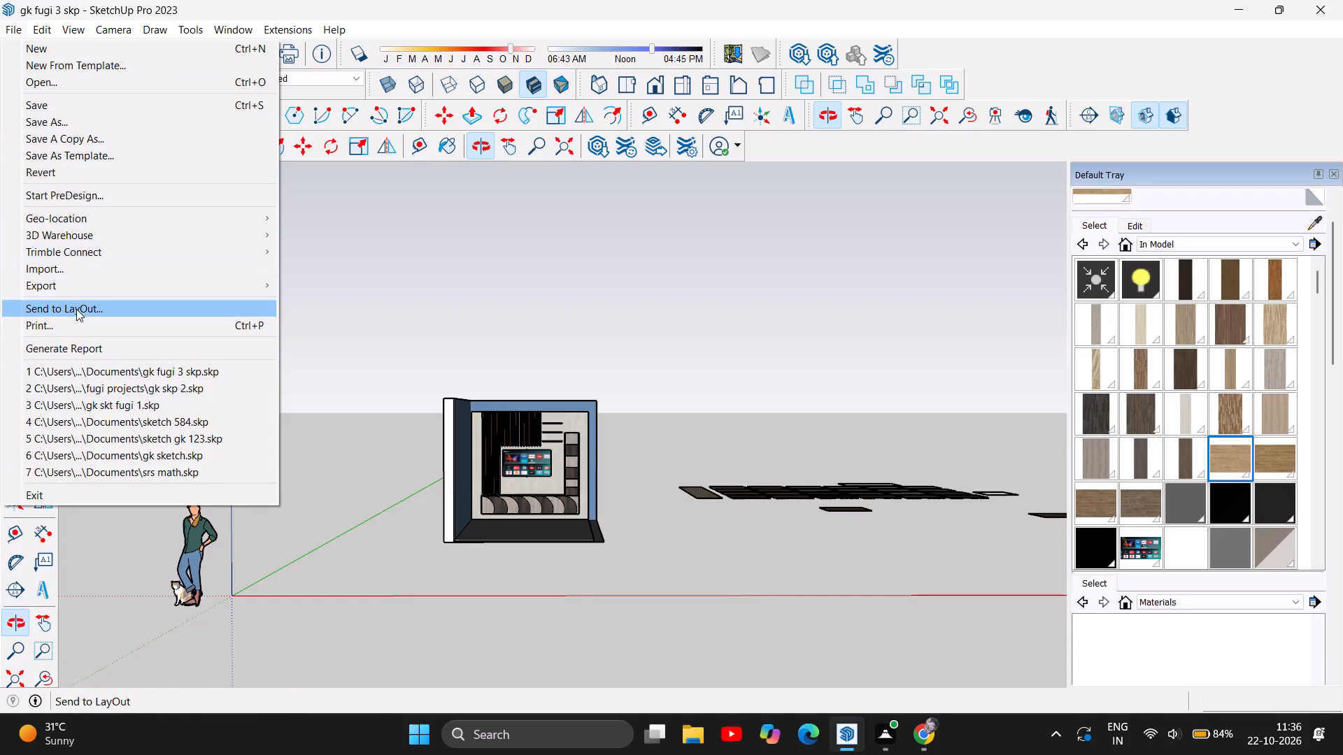
left_click(66, 273)
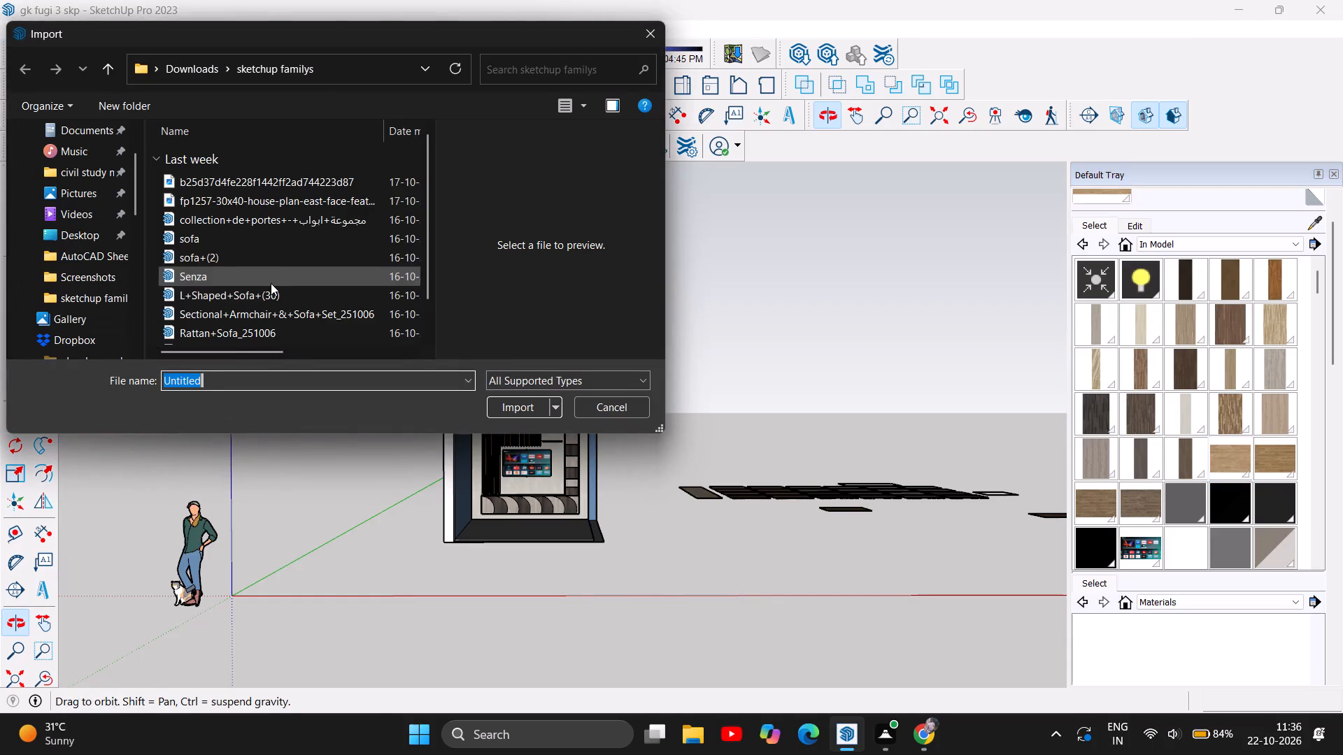
left_click(278, 187)
left_click(285, 196)
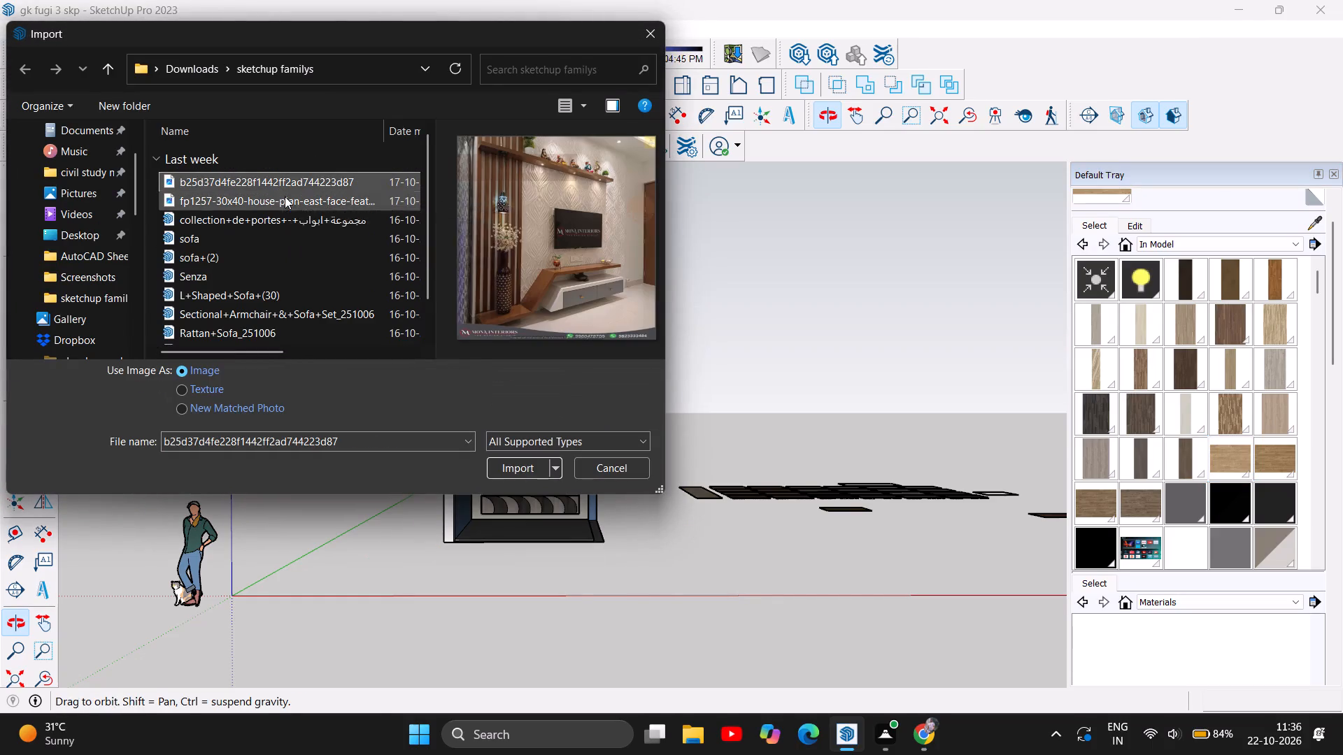
left_click(240, 220)
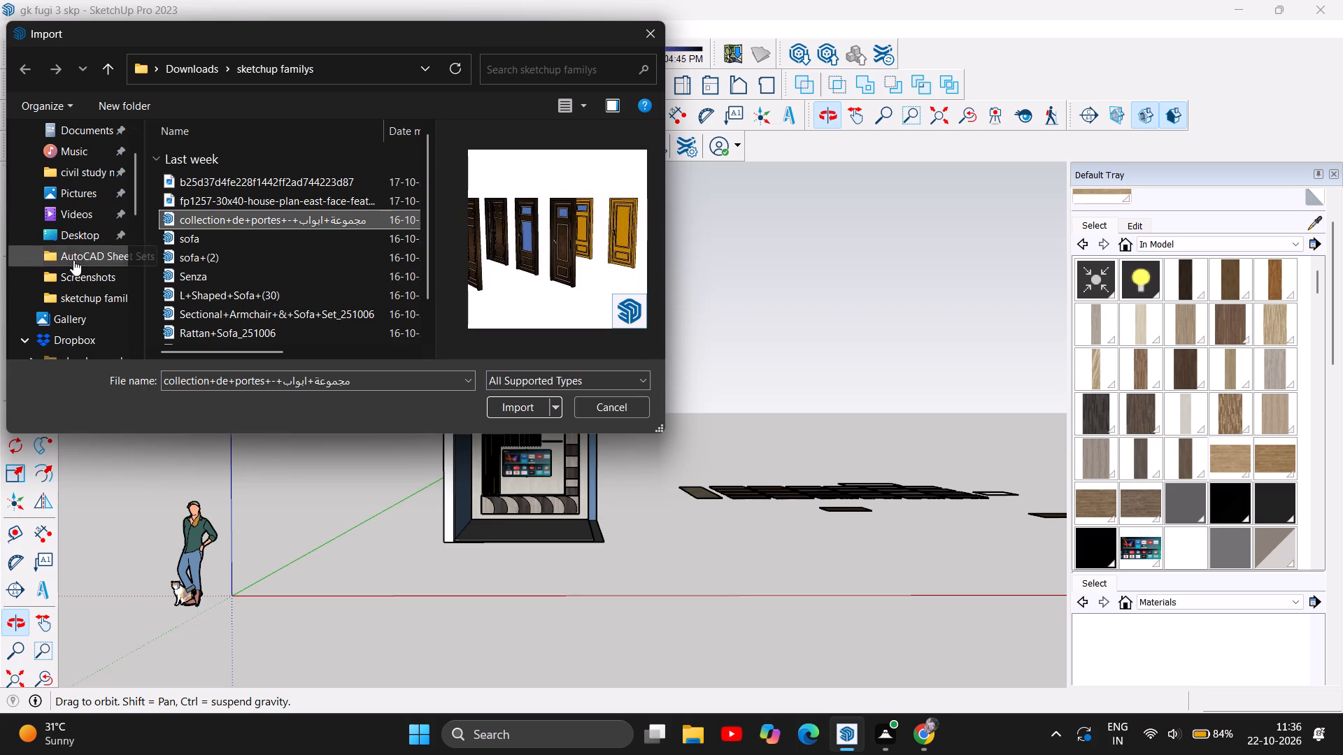
scroll(71, 265, "up", 4)
left_click(87, 177)
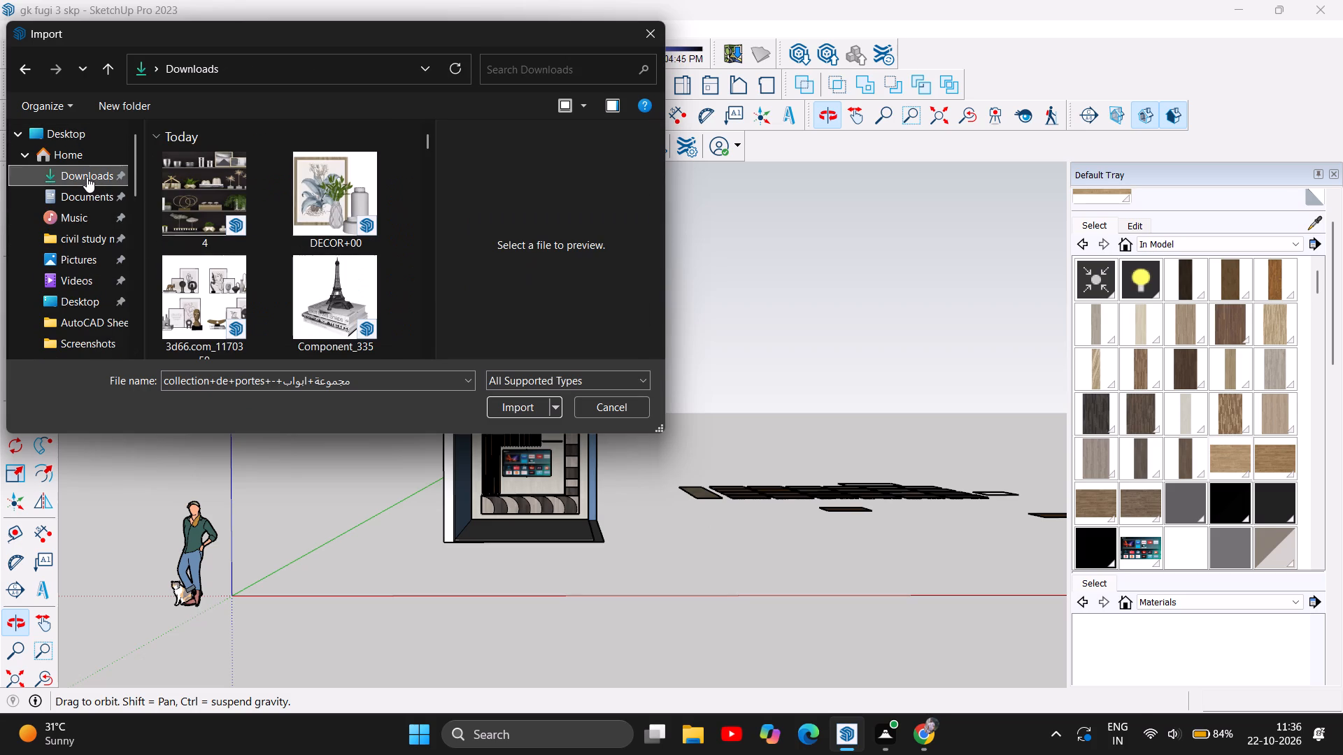
left_click(176, 194)
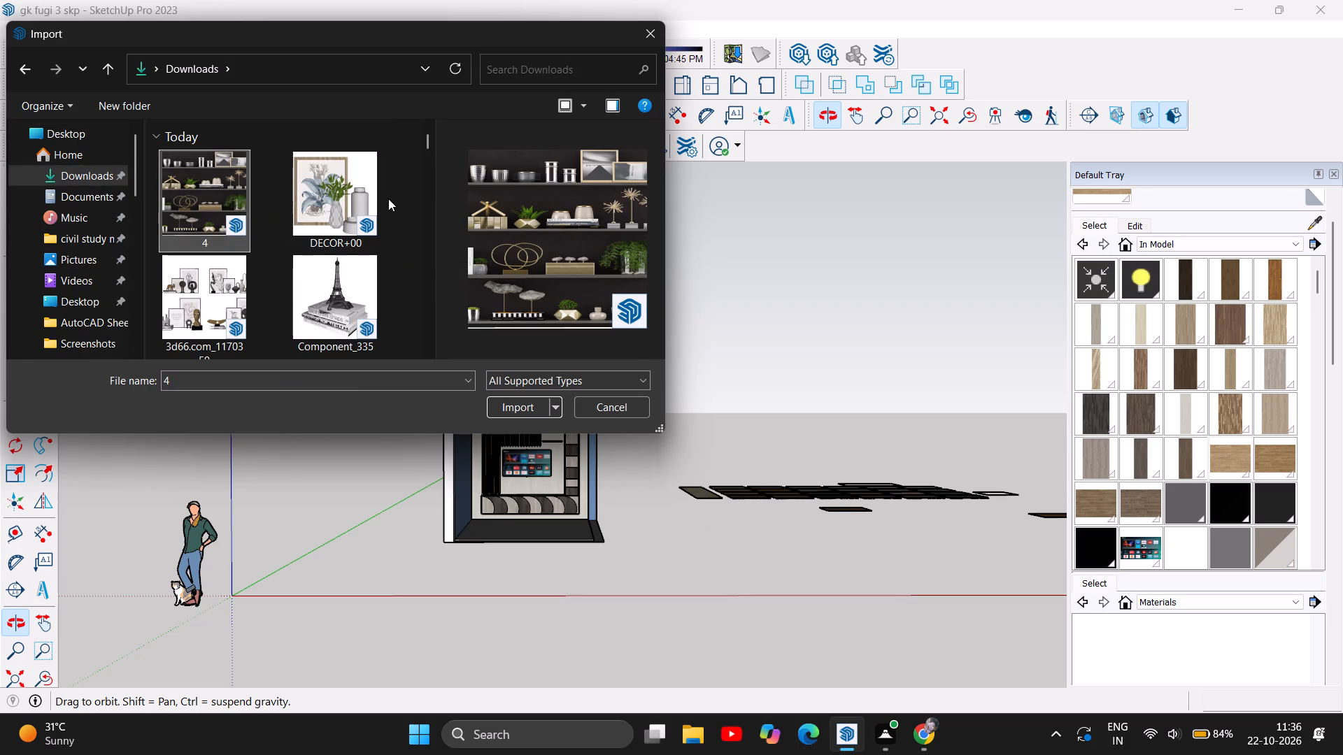
left_click(535, 411)
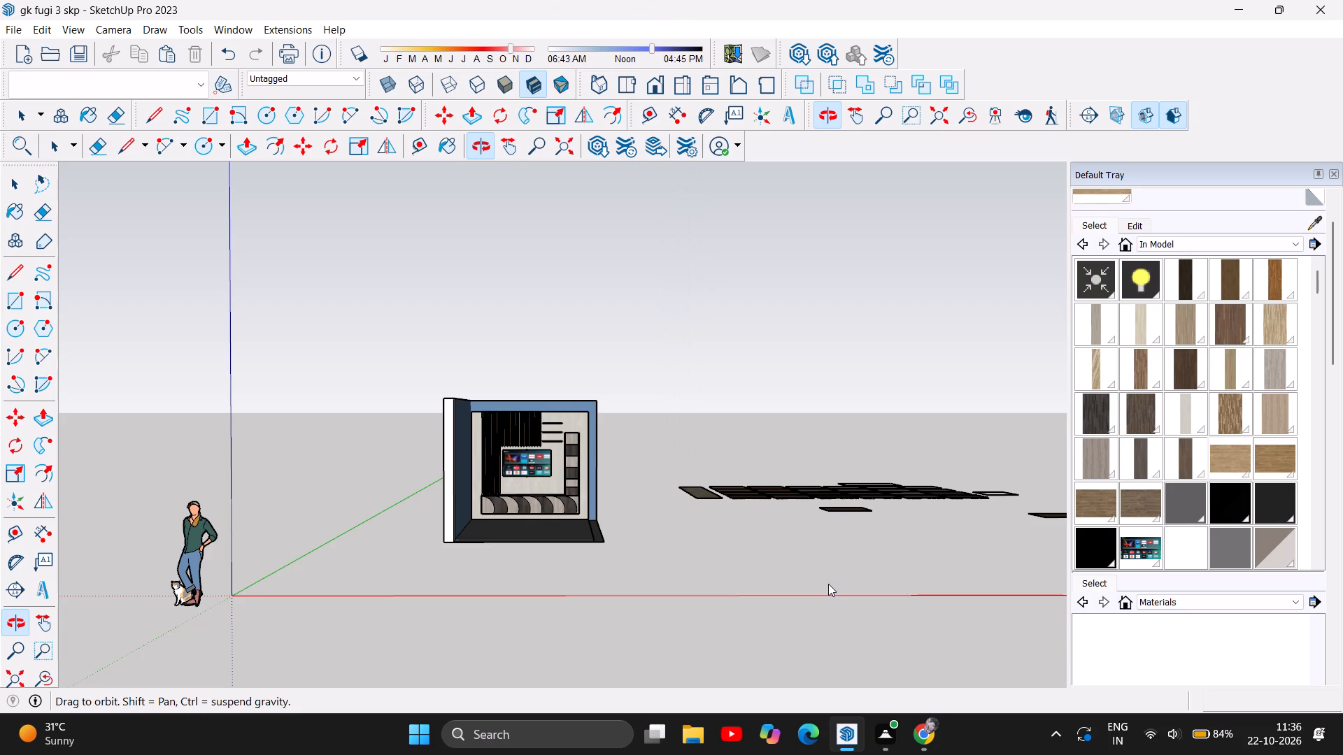
Place the imported decor shelf component in the open area beside the TV unit room, near the flat wood sample panels.
scroll(828, 584, "up", 1)
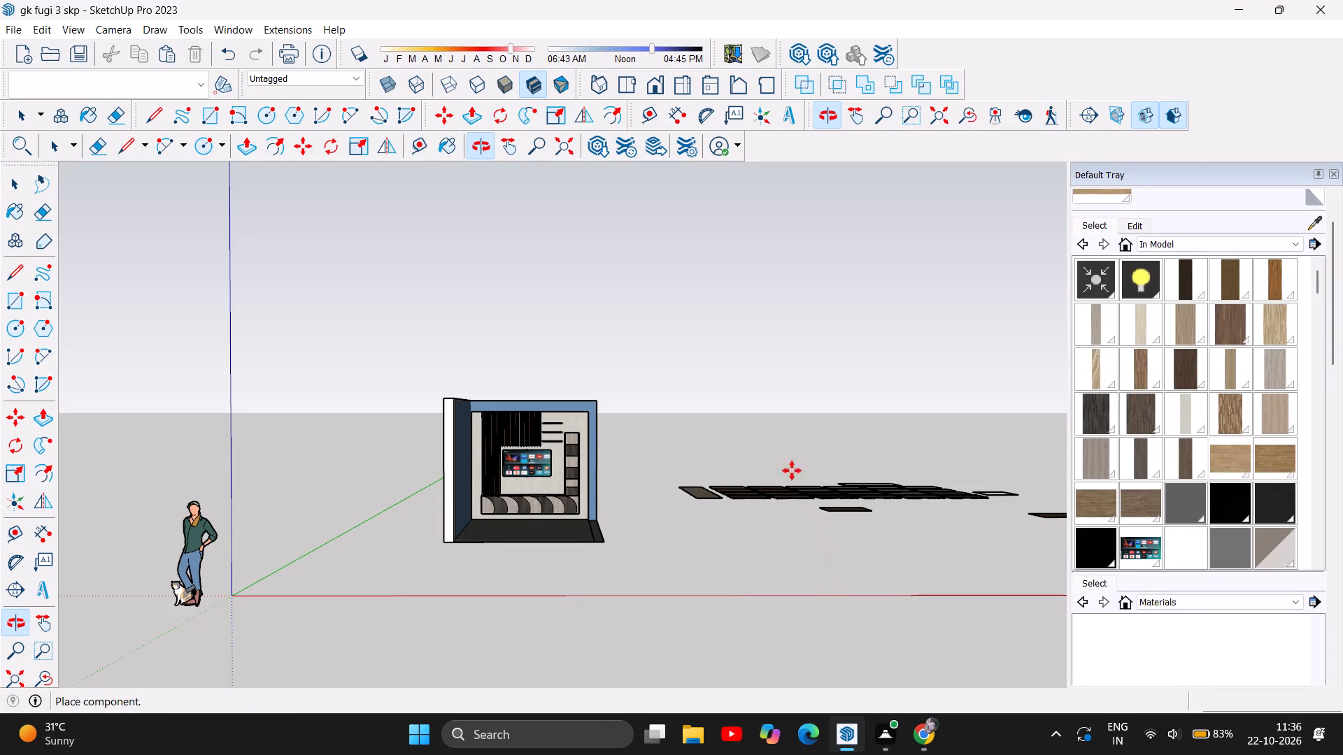
scroll(580, 587, "down", 6)
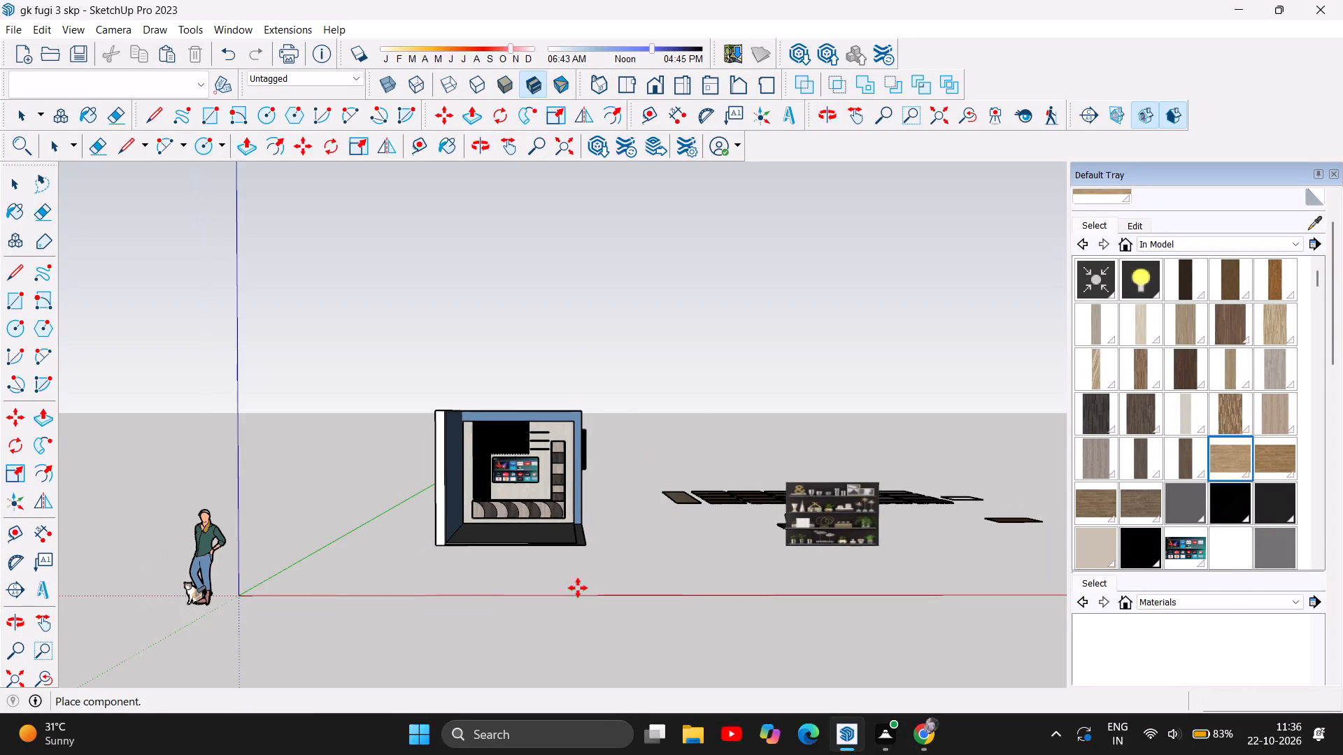
scroll(578, 588, "down", 4)
scroll(722, 515, "up", 1)
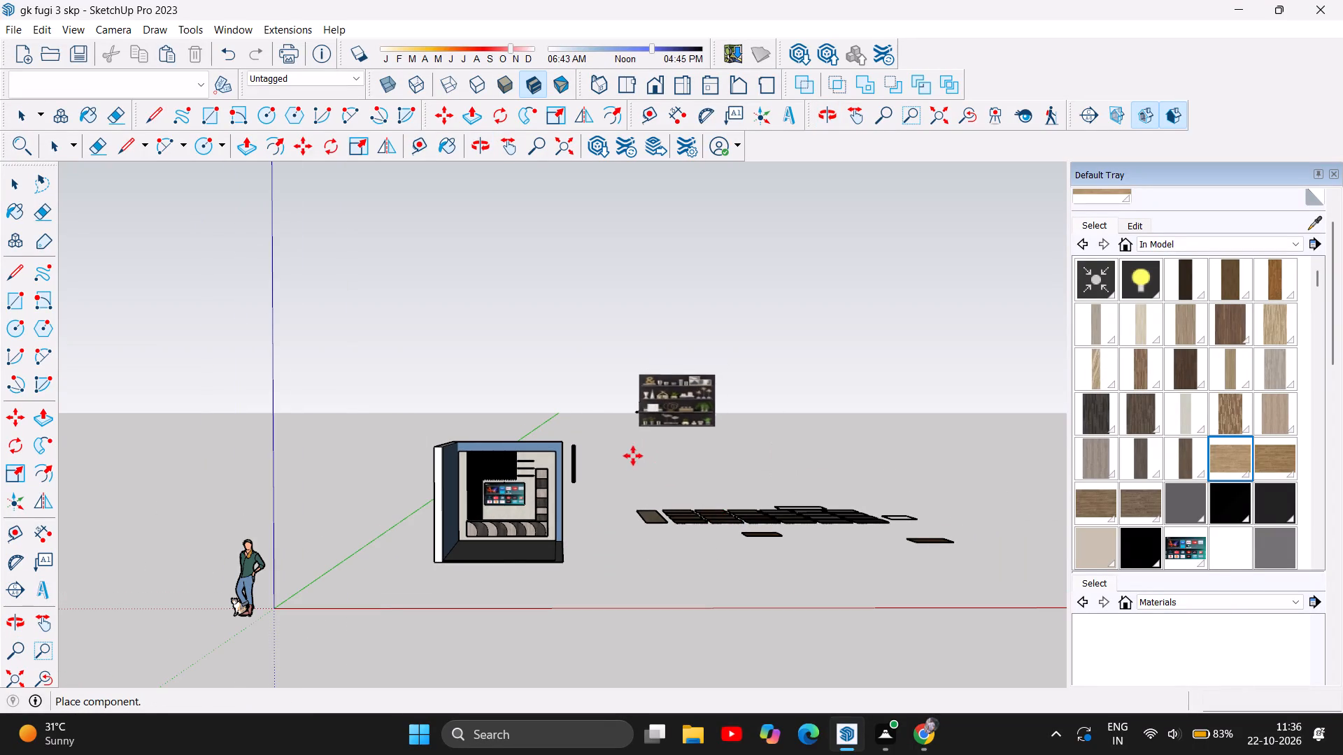
left_click(633, 500)
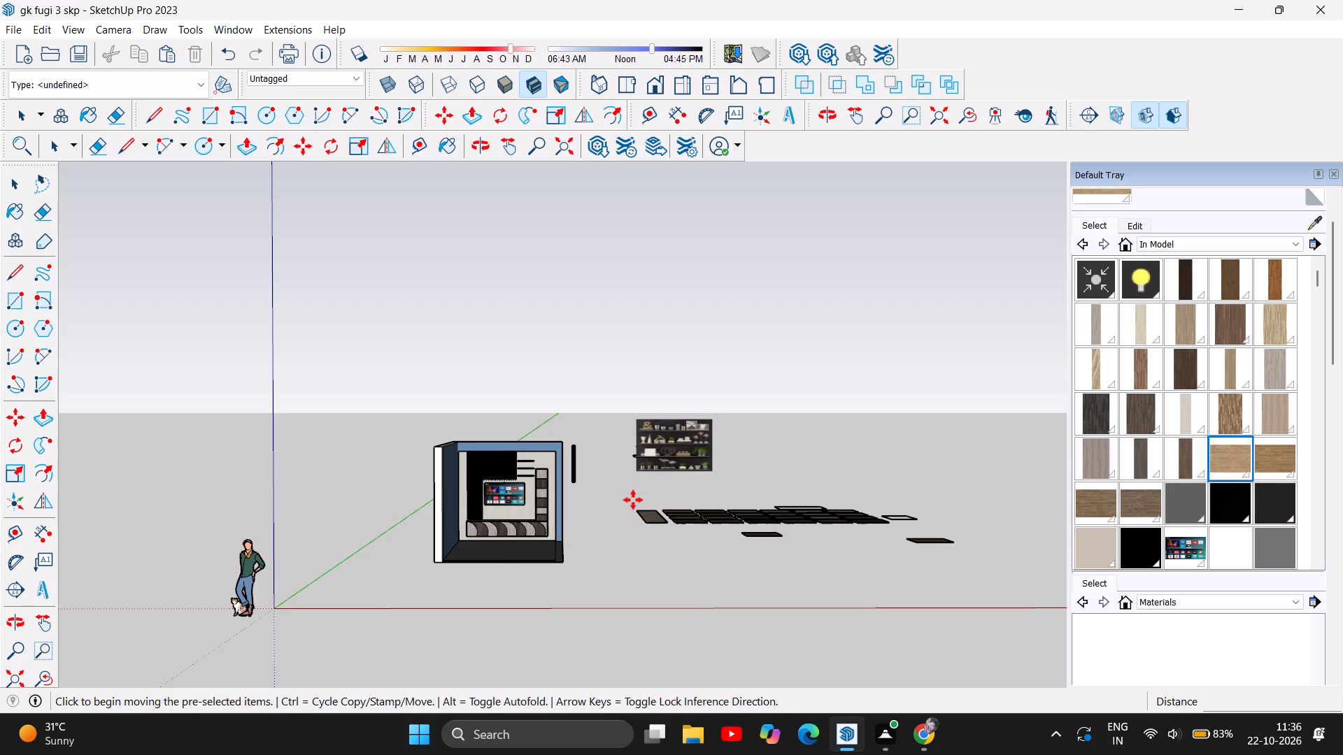
Open the placed decor shelf component for editing.
scroll(670, 431, "up", 10)
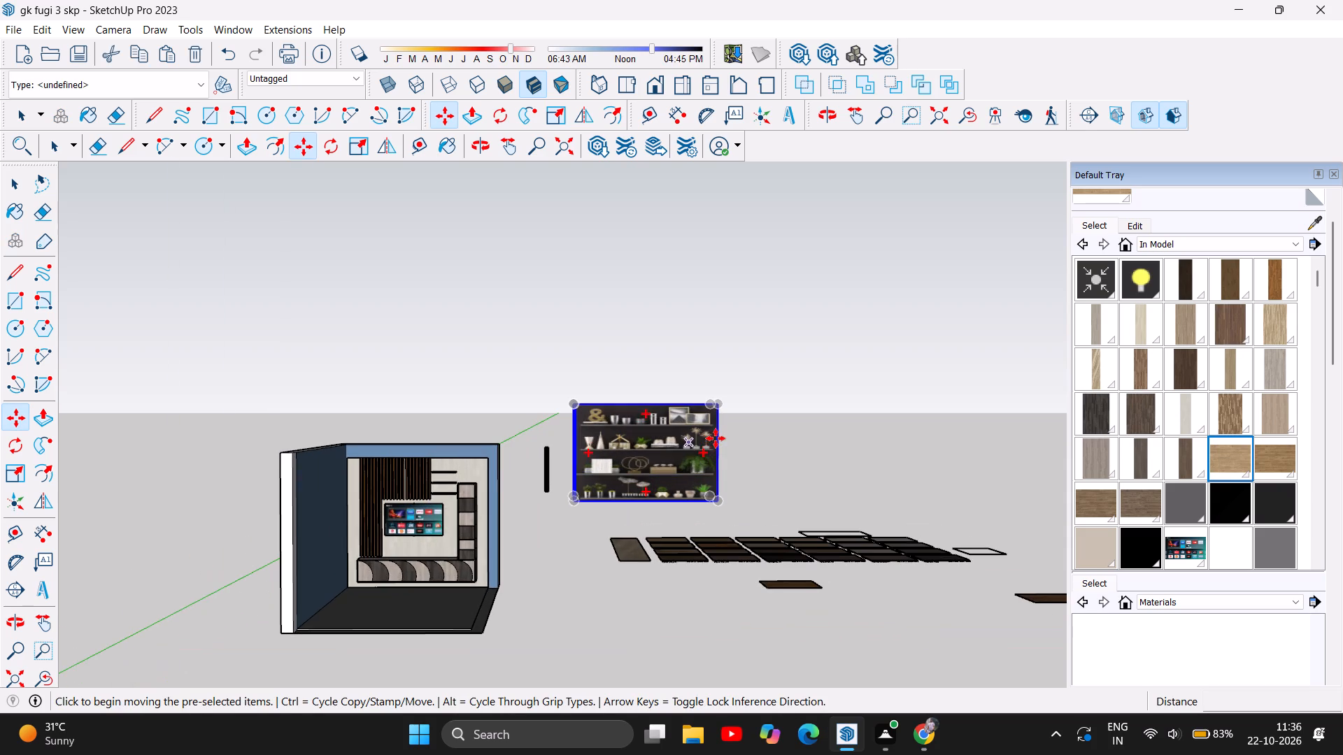
scroll(676, 451, "up", 13)
scroll(598, 508, "up", 2)
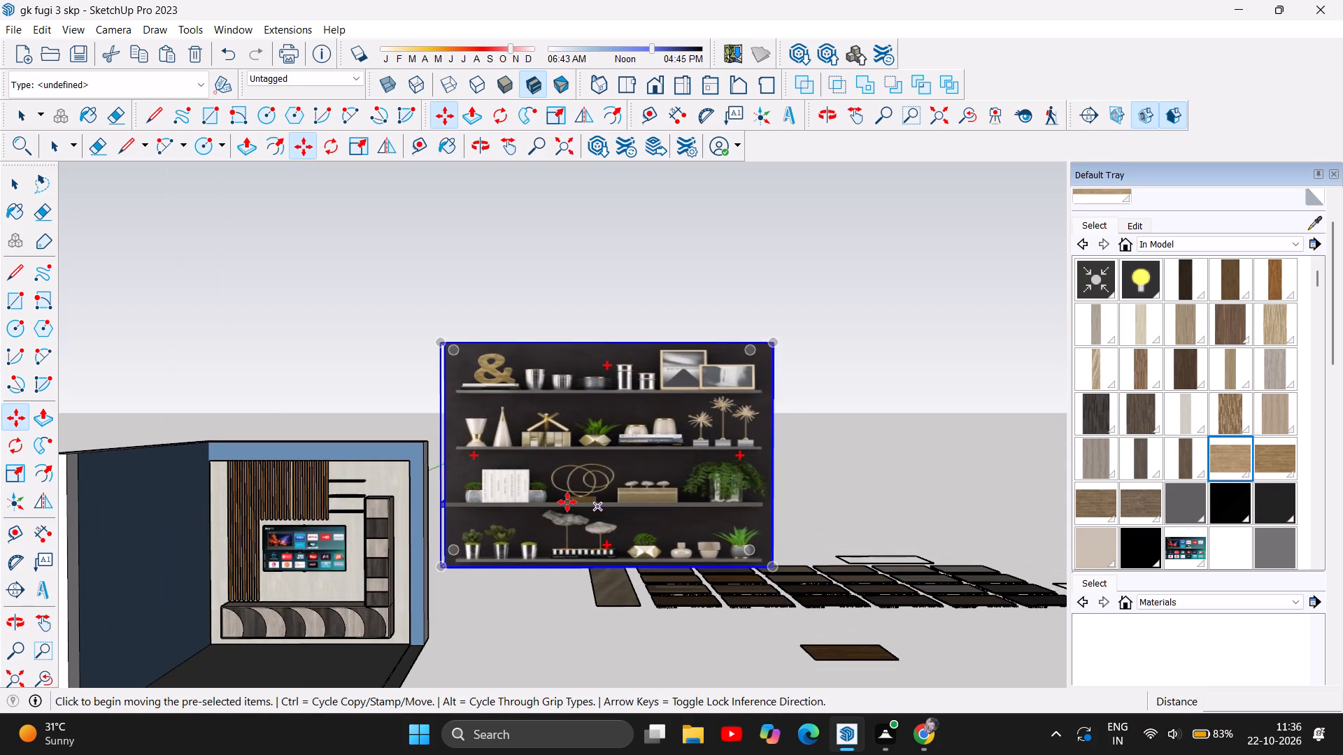
scroll(567, 502, "up", 4)
scroll(464, 359, "up", 1)
scroll(618, 406, "down", 4)
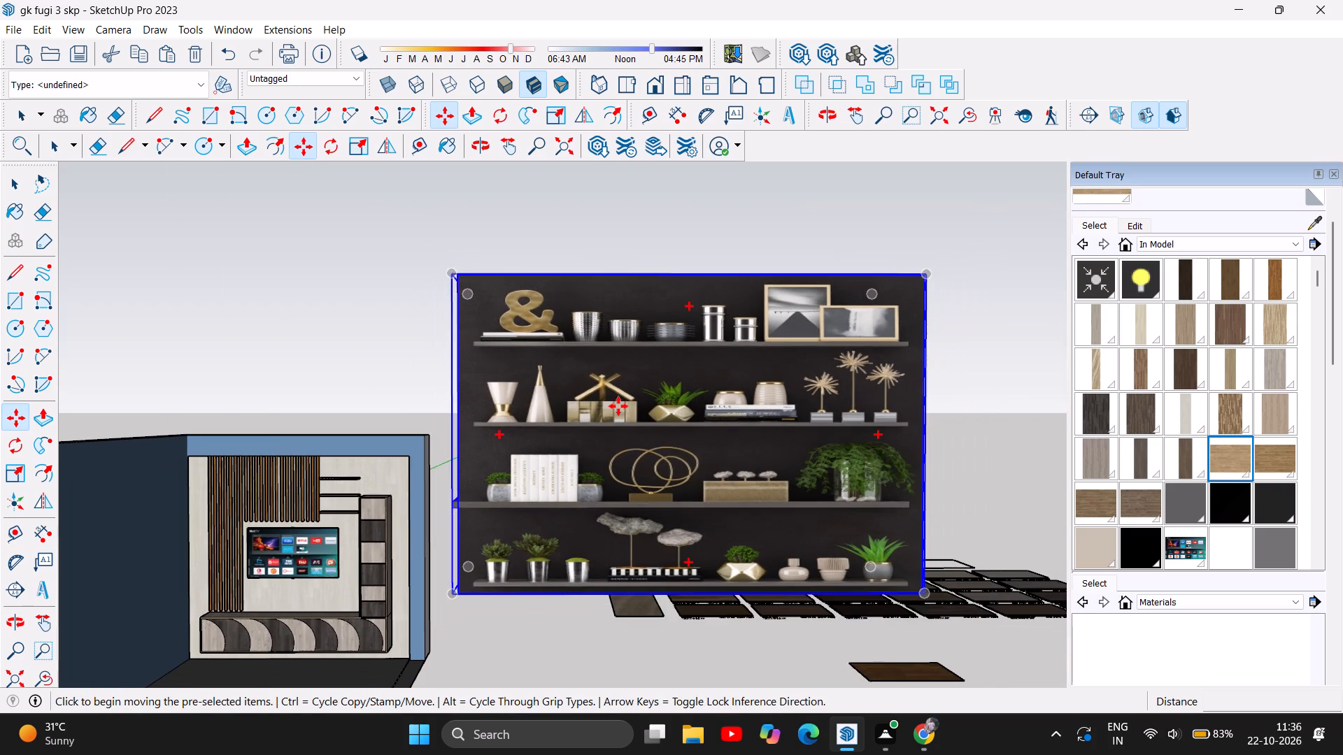
scroll(618, 406, "down", 5)
scroll(578, 477, "up", 6)
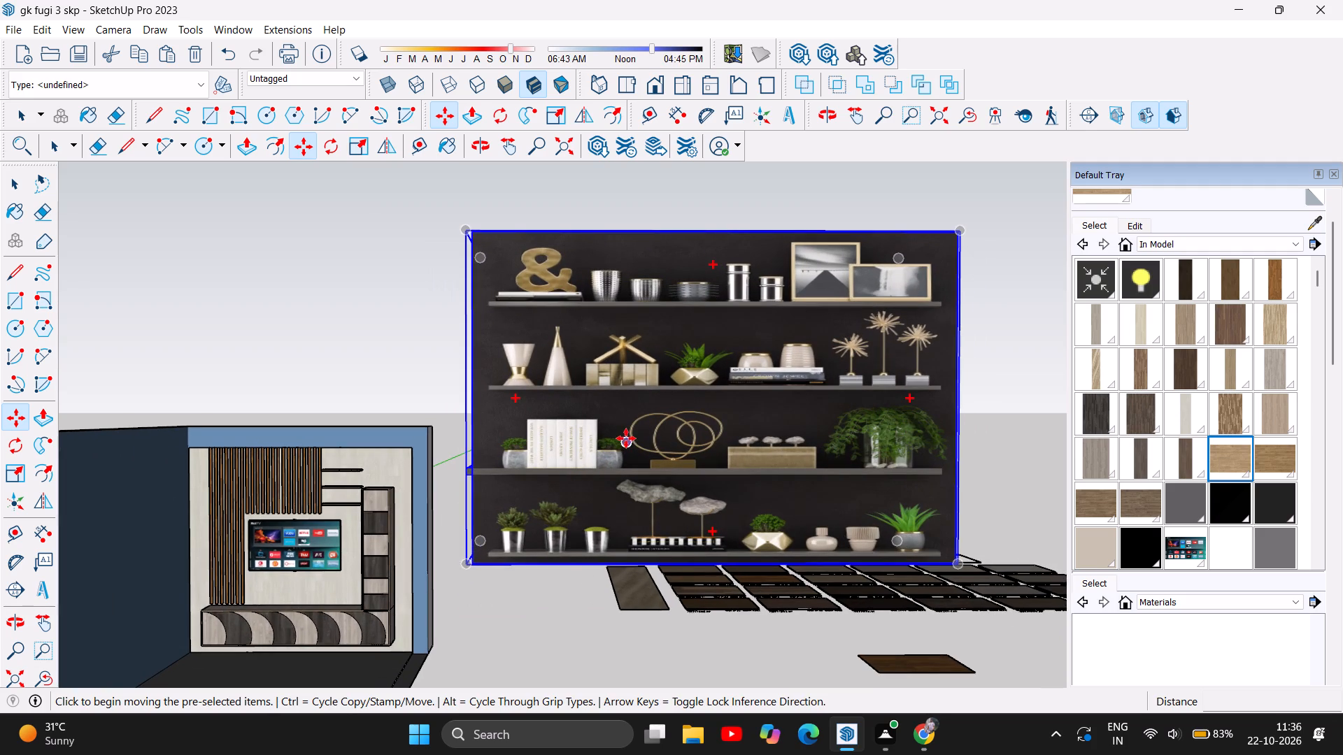
right_click(670, 441)
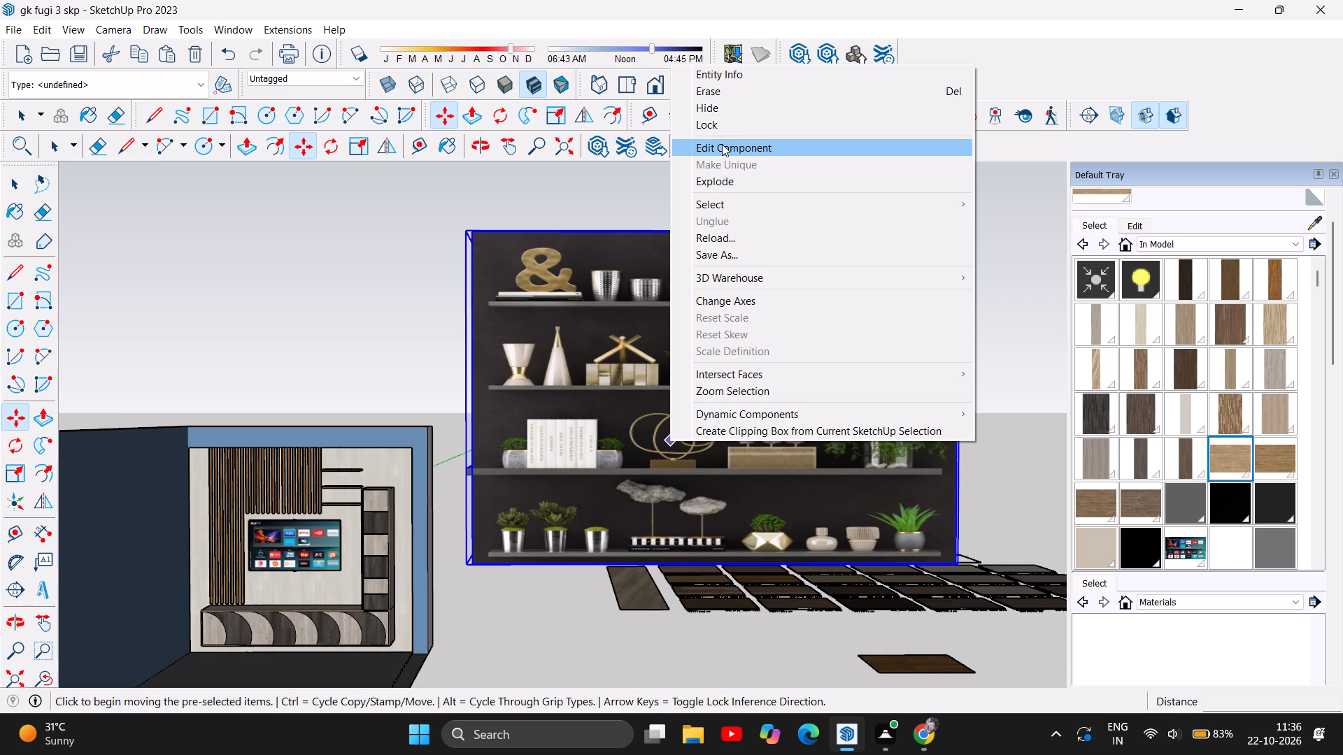
left_click(722, 144)
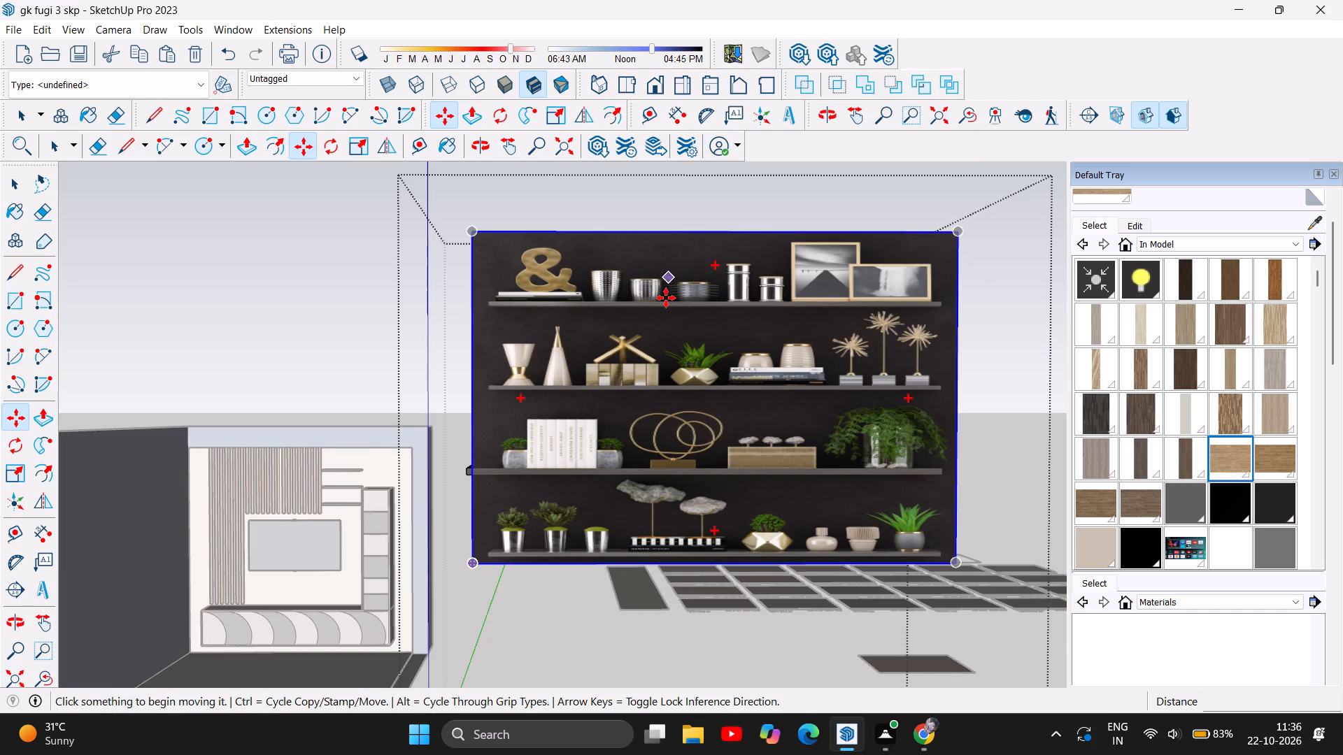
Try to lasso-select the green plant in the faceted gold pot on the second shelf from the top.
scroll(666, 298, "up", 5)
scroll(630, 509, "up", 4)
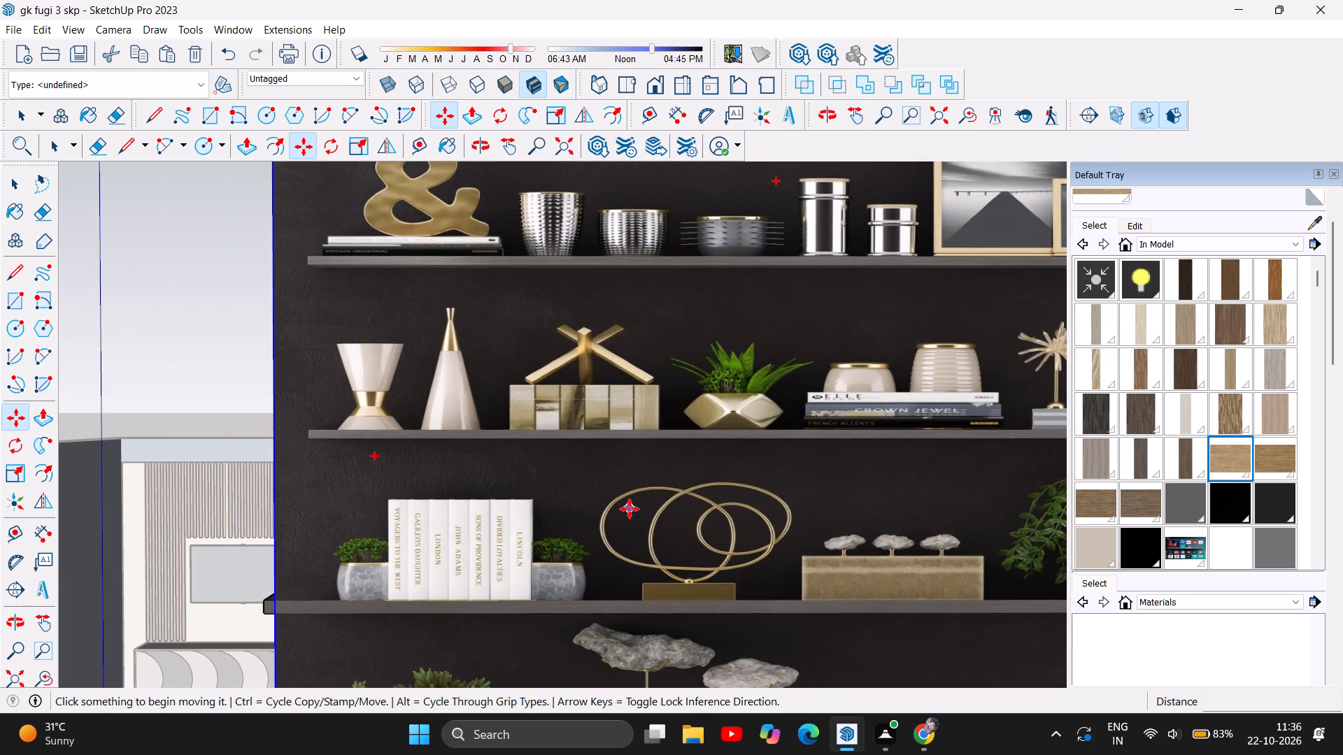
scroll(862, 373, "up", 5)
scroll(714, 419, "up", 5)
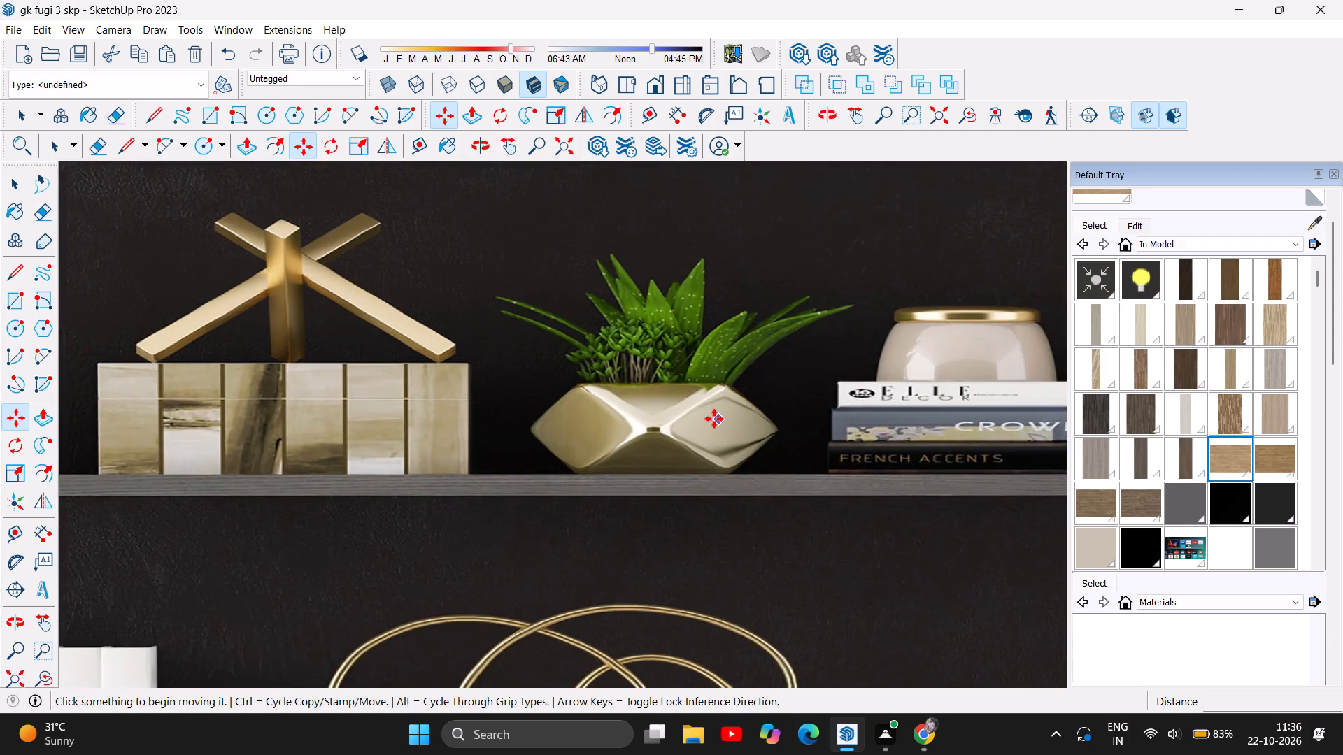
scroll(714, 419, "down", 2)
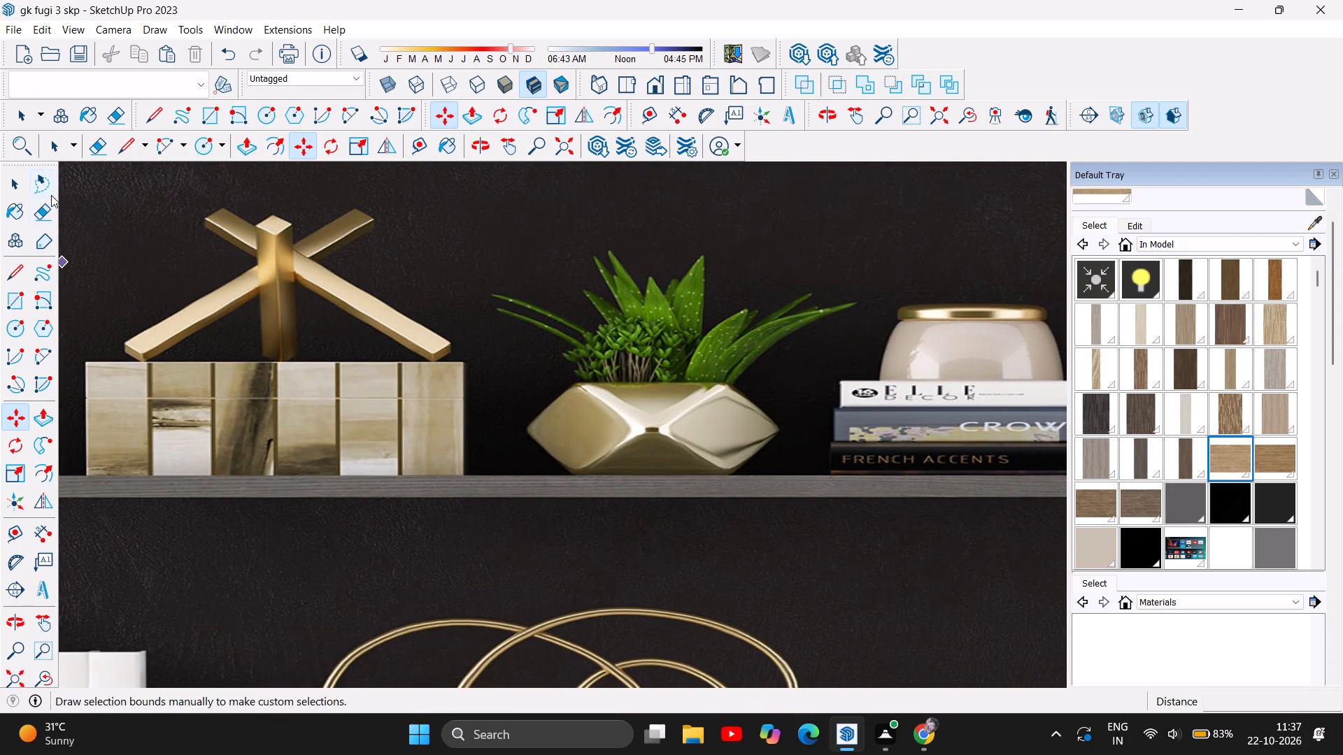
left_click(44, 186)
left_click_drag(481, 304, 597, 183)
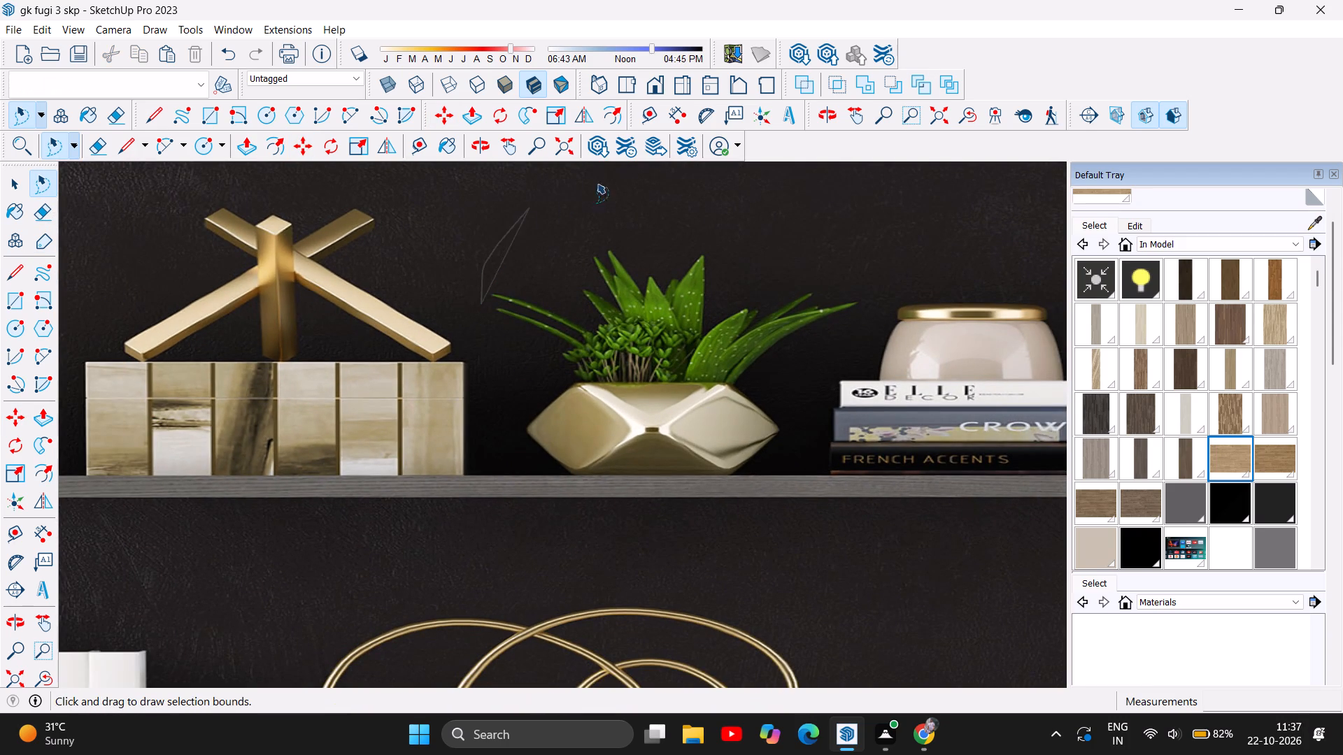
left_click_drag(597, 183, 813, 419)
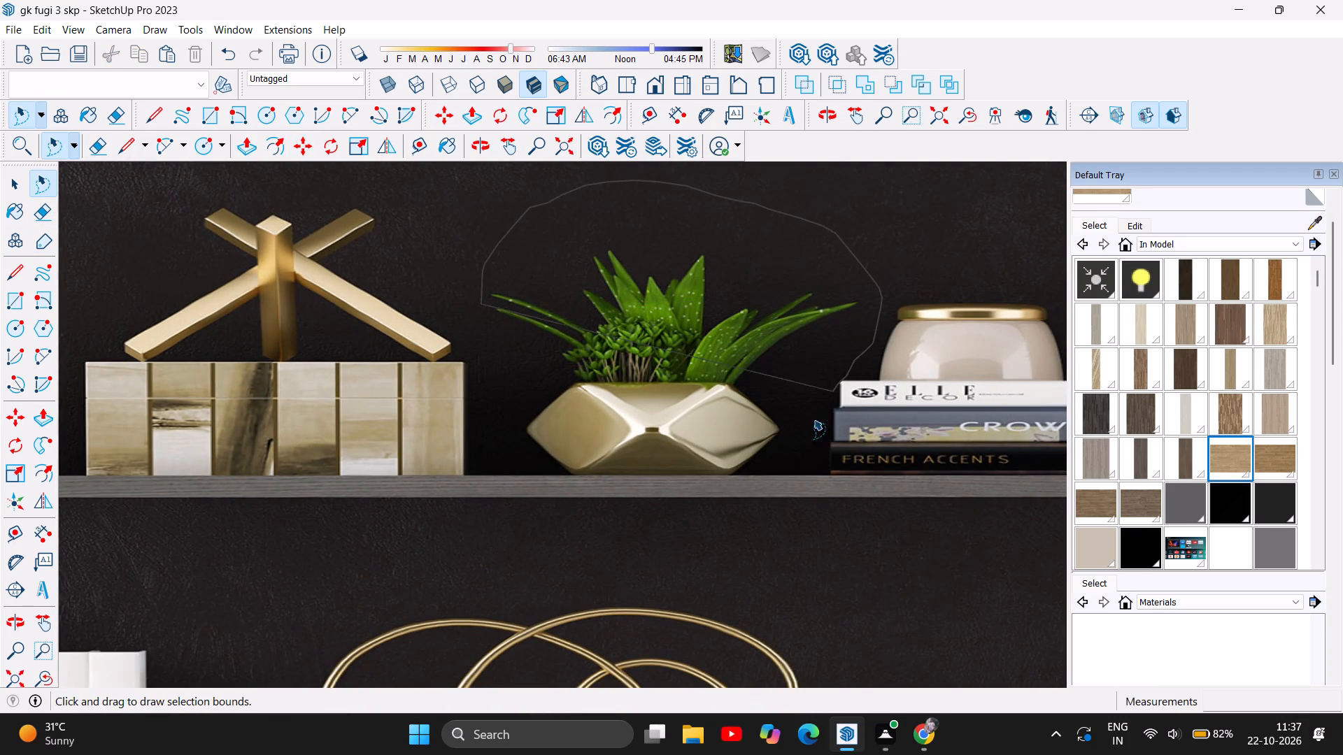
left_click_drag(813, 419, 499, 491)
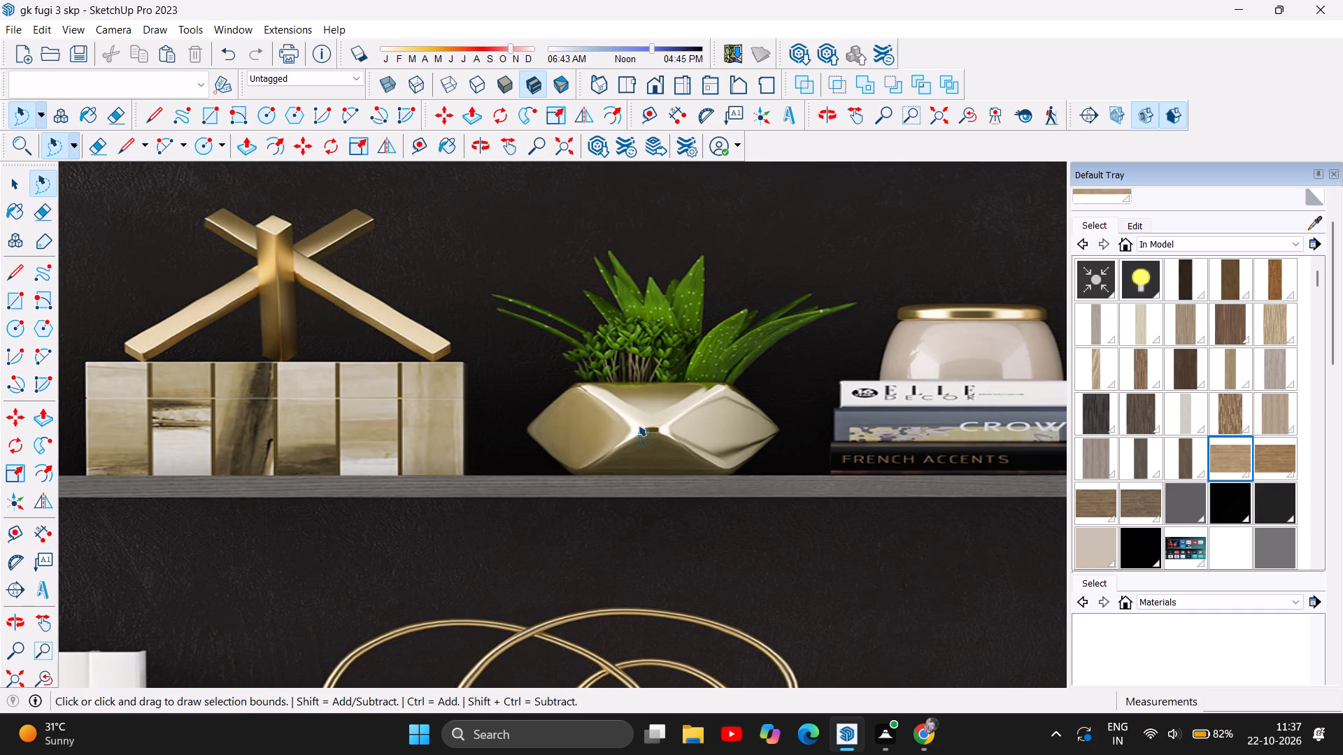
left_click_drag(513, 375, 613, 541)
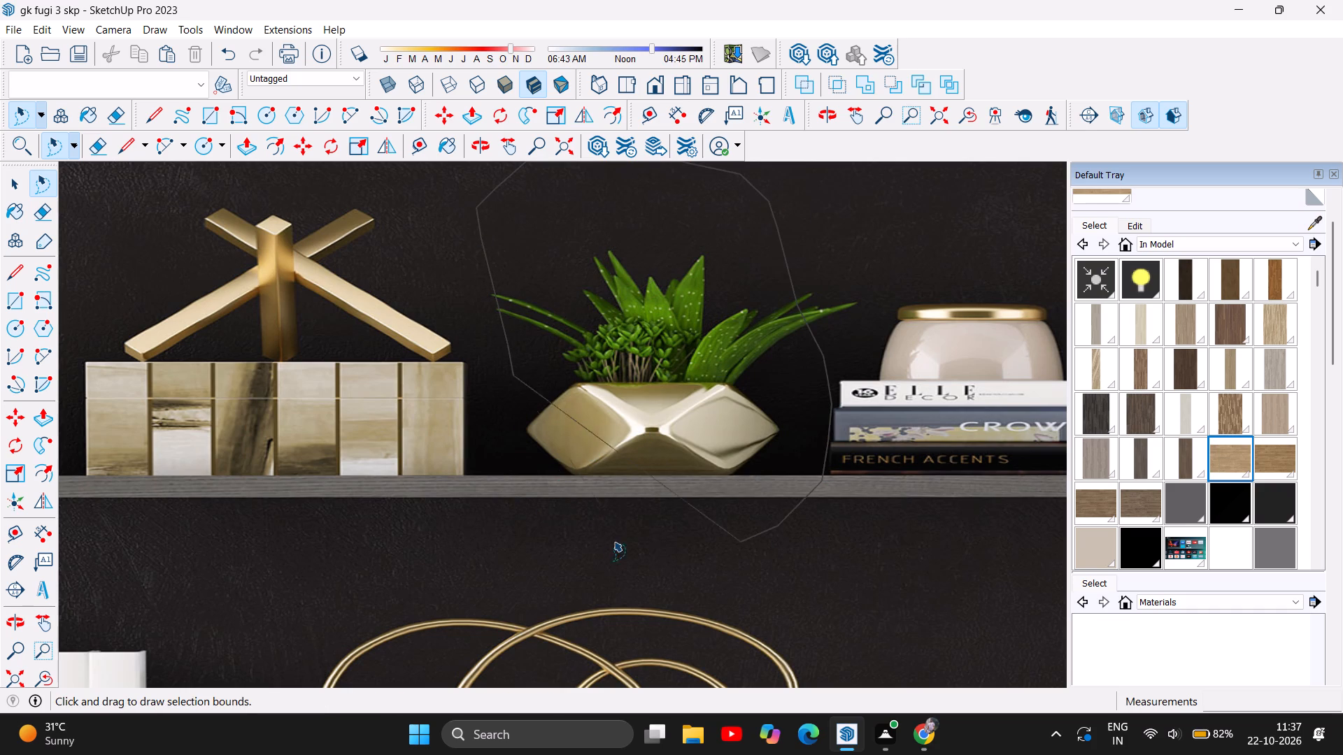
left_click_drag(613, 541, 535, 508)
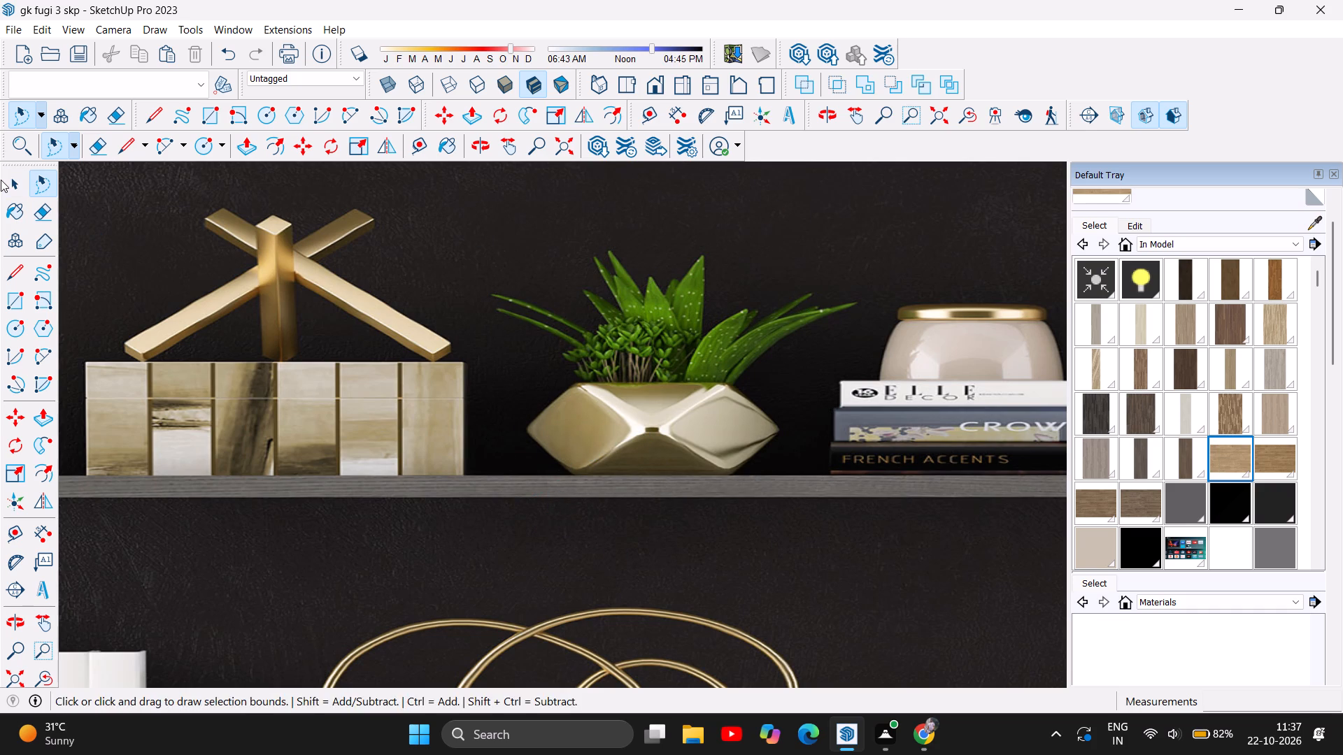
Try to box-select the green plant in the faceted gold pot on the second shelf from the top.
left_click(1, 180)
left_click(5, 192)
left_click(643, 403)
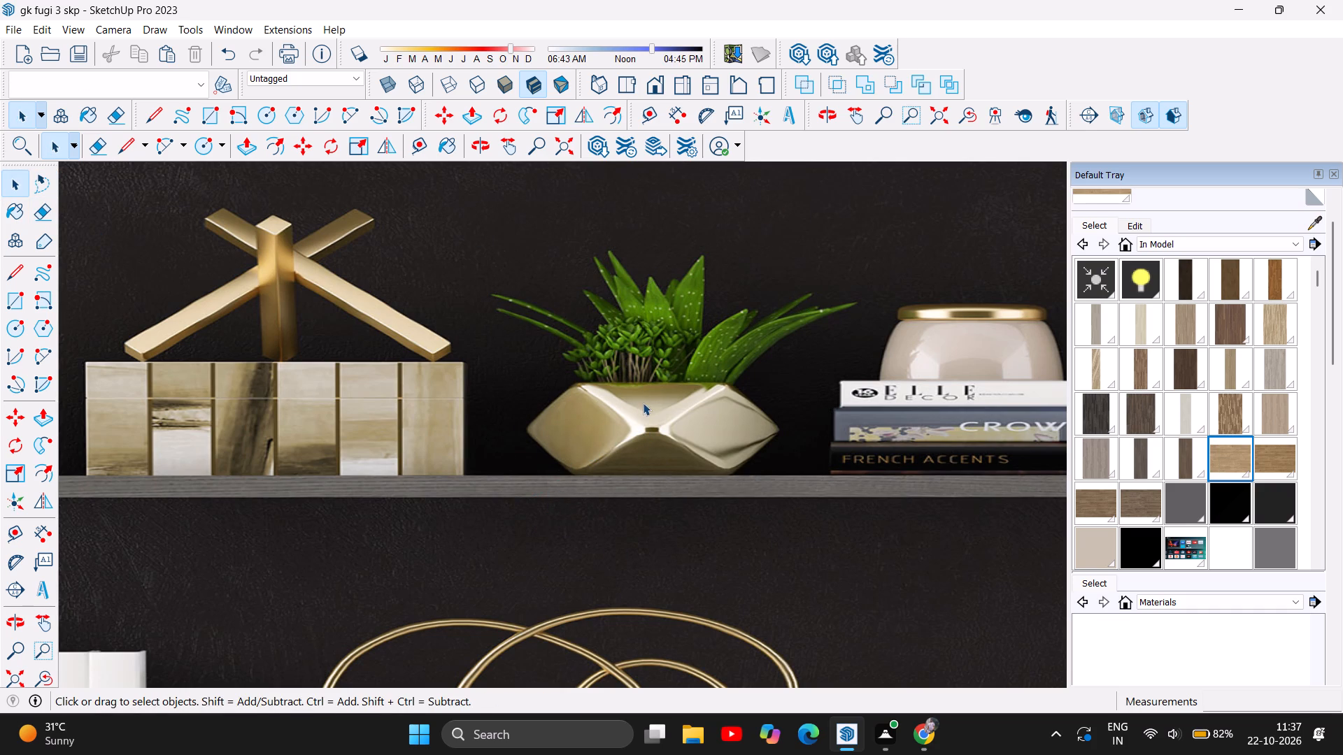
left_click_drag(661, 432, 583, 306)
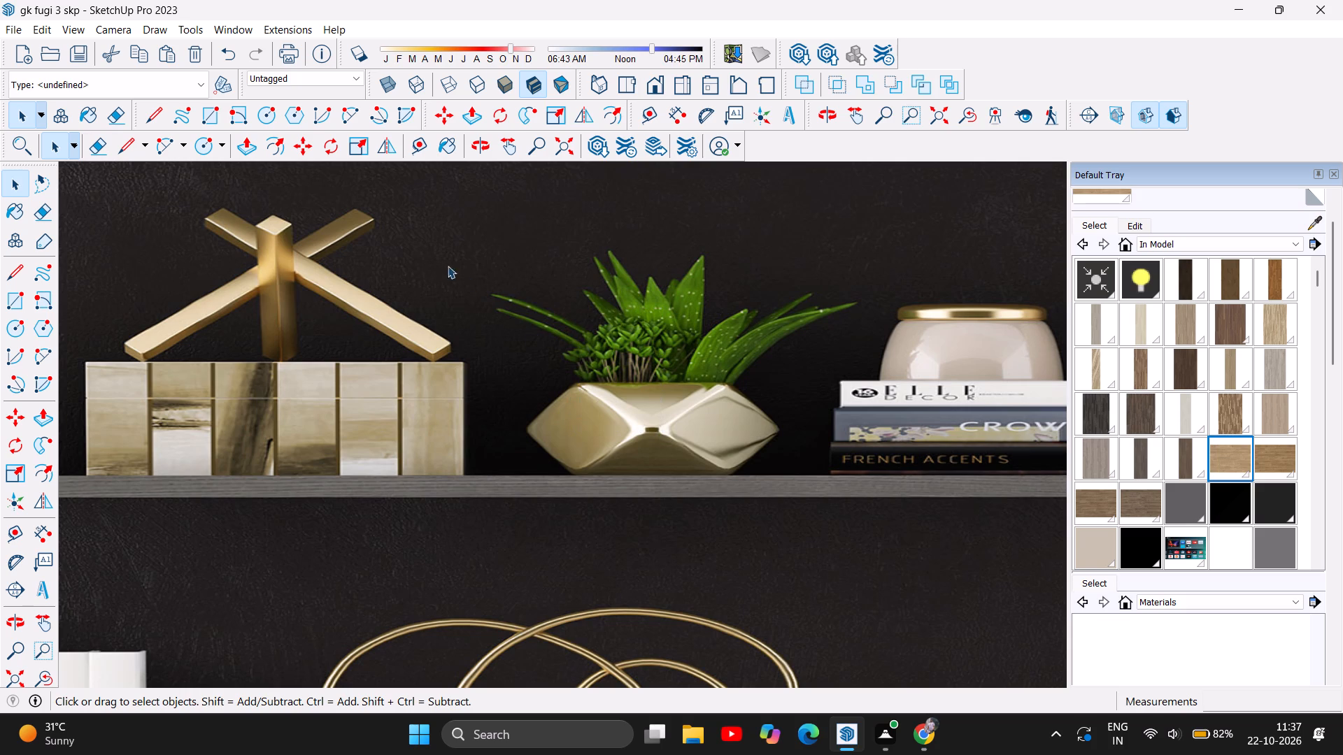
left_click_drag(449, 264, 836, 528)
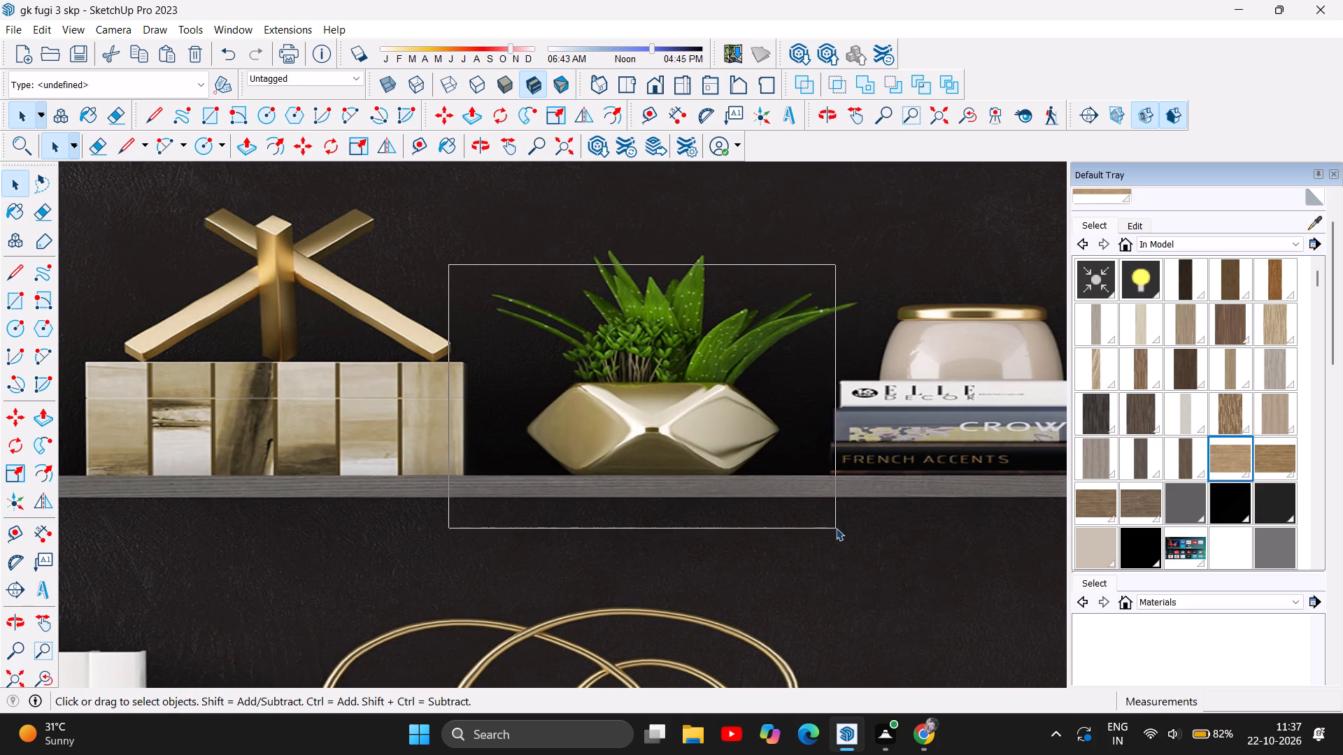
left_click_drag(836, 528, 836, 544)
Examine the decor pieces on all four levels of the imported shelf and how it sits beside the TV unit room.
scroll(652, 432, "down", 13)
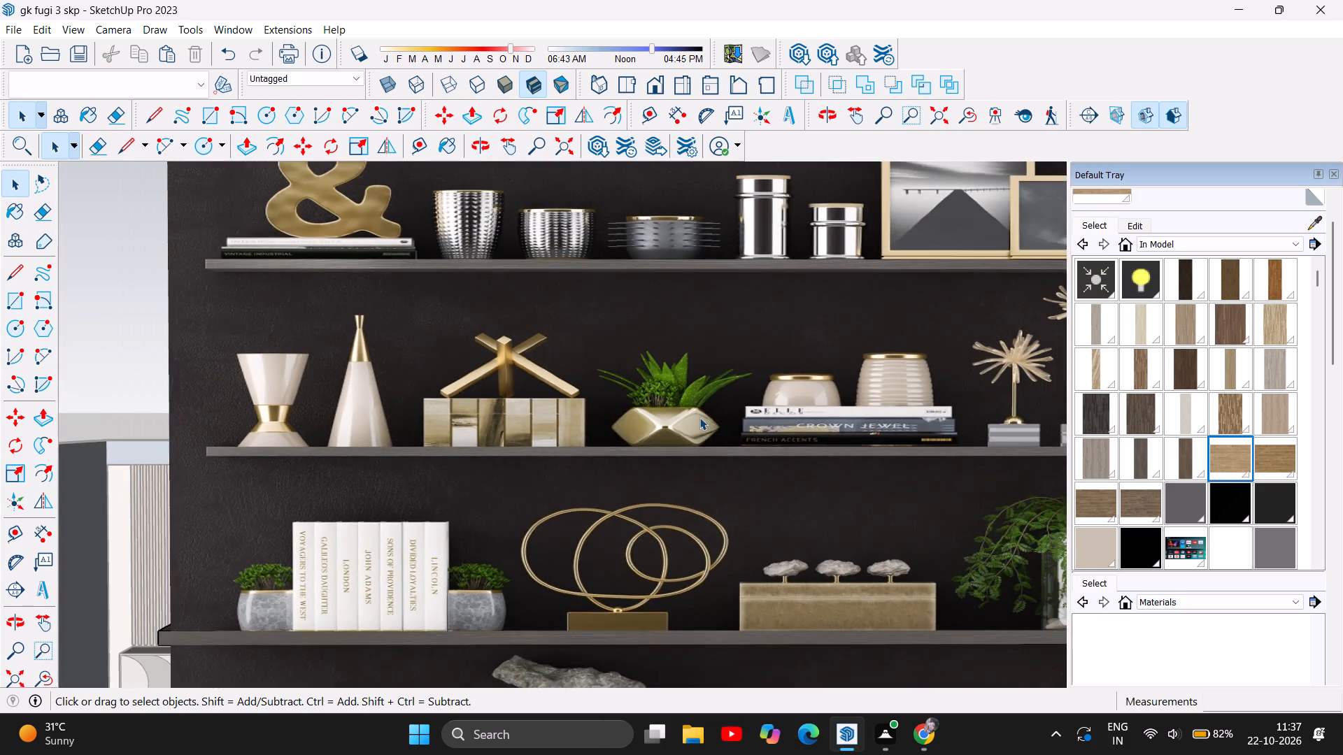
scroll(699, 417, "down", 15)
scroll(699, 417, "down", 8)
scroll(683, 526, "up", 3)
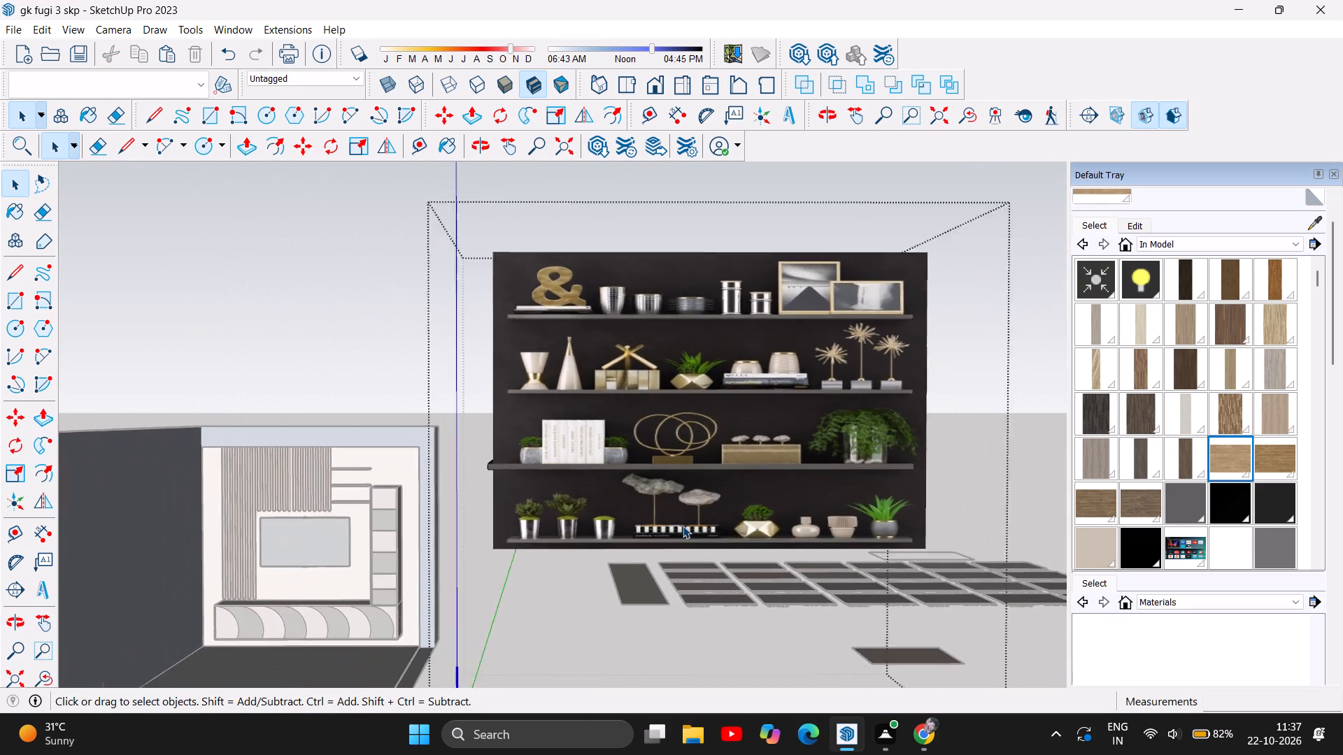
scroll(683, 526, "up", 9)
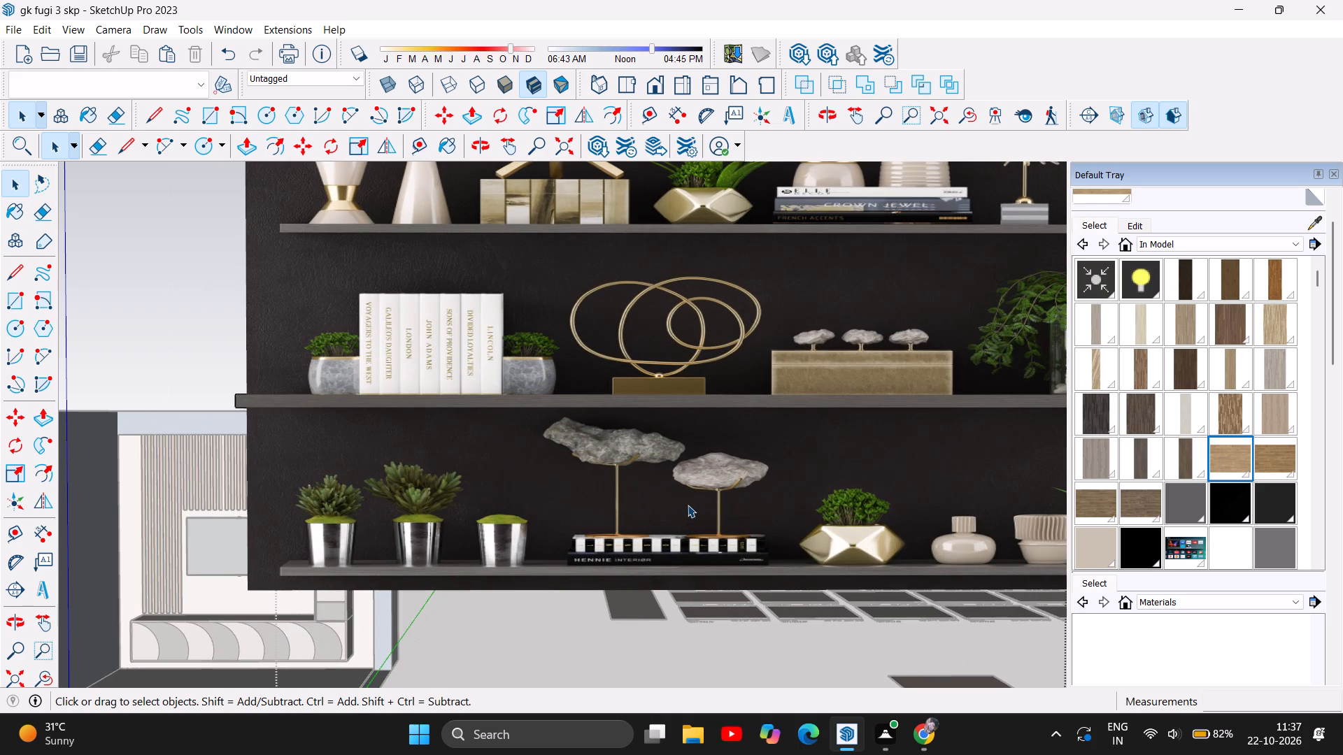
scroll(689, 503, "down", 17)
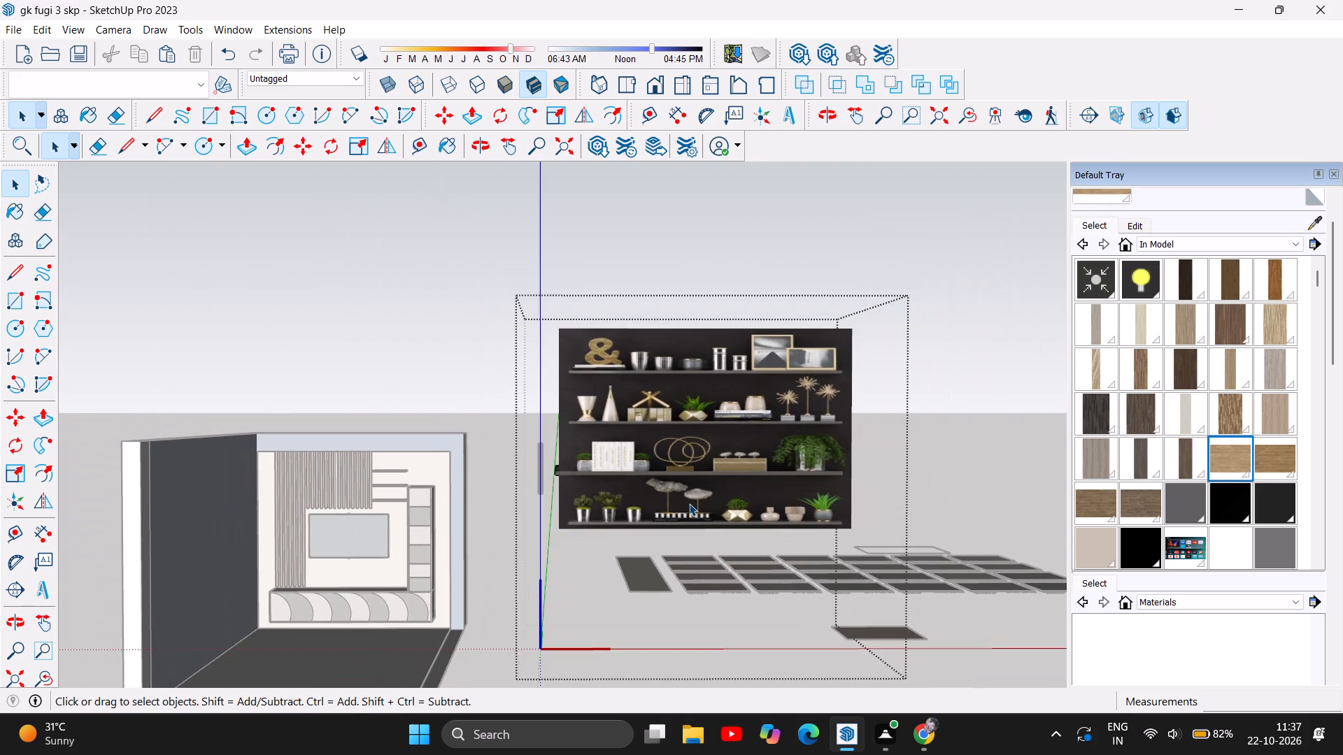
scroll(748, 550, "down", 5)
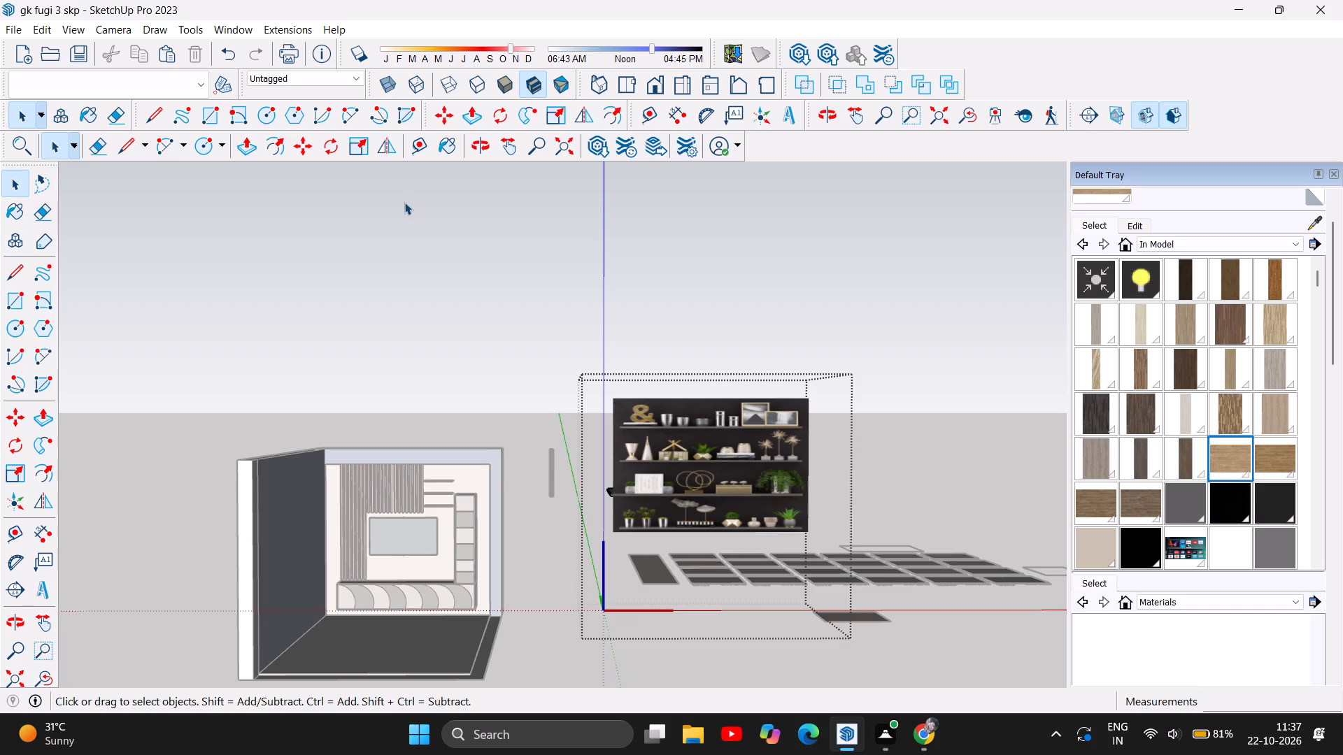
scroll(665, 401, "down", 1)
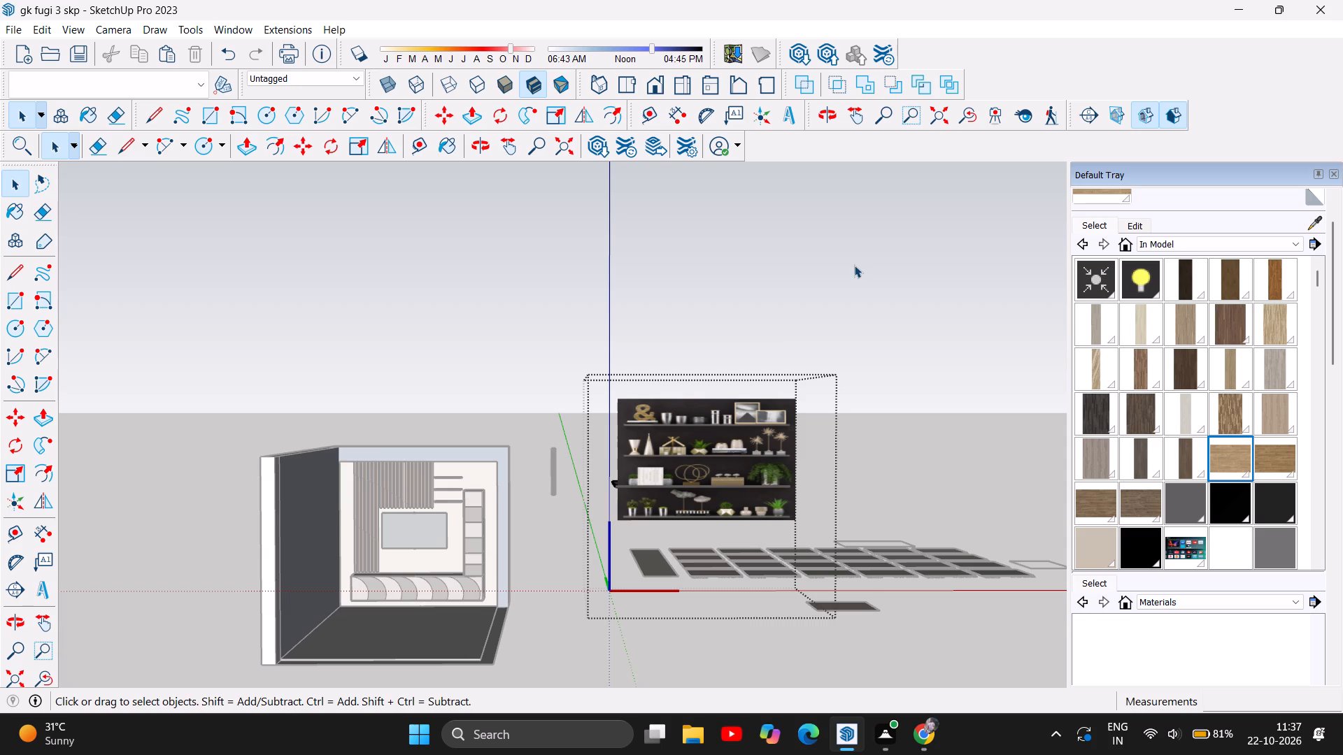
scroll(784, 422, "up", 12)
scroll(602, 563, "up", 6)
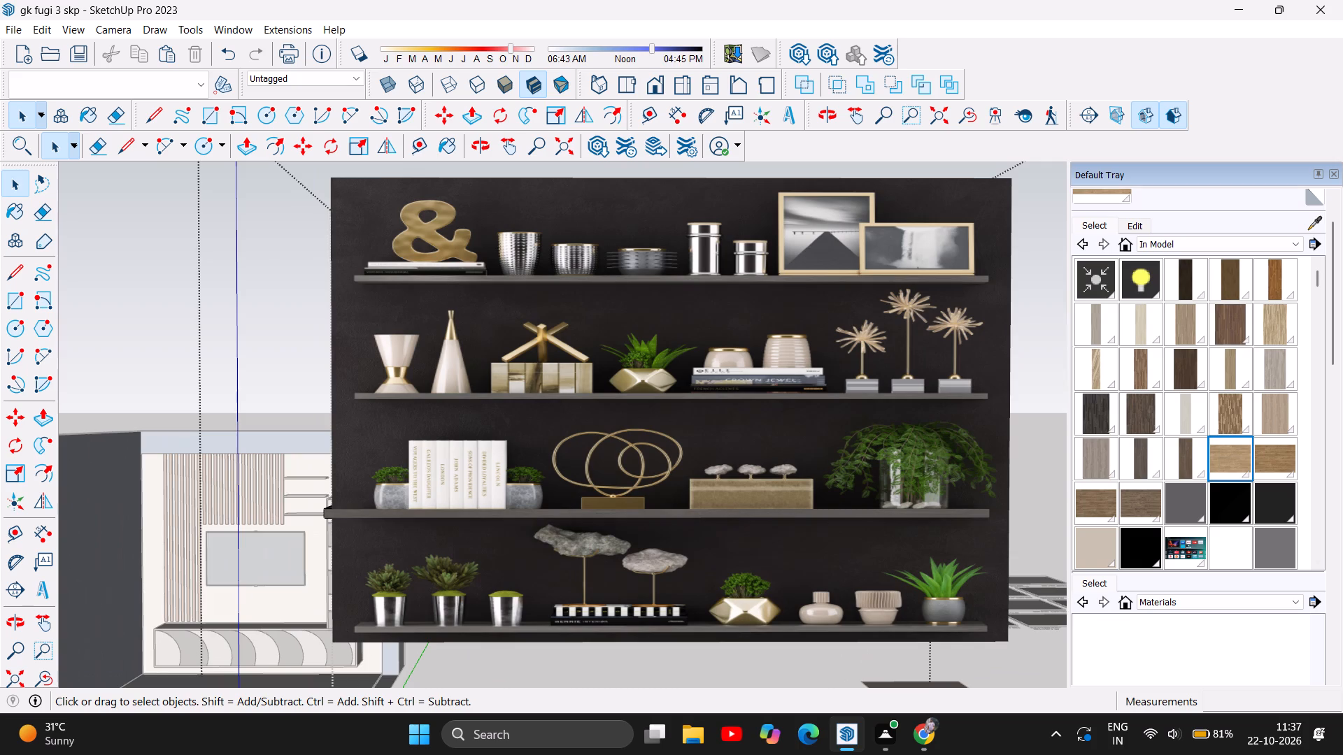
scroll(1224, 501, "down", 4)
scroll(1223, 505, "up", 1)
Look through the In Model material swatches and pick the light mottled grey texture.
scroll(1223, 505, "down", 5)
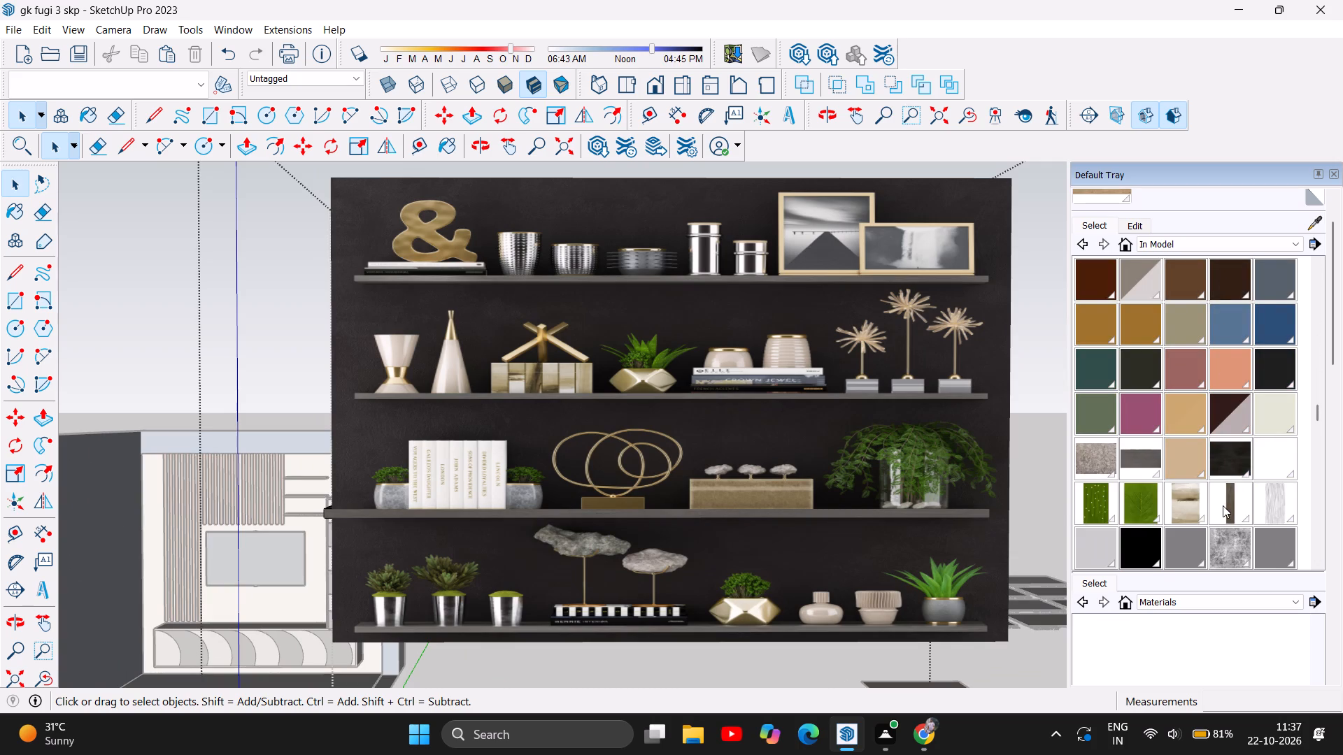
scroll(1223, 505, "down", 4)
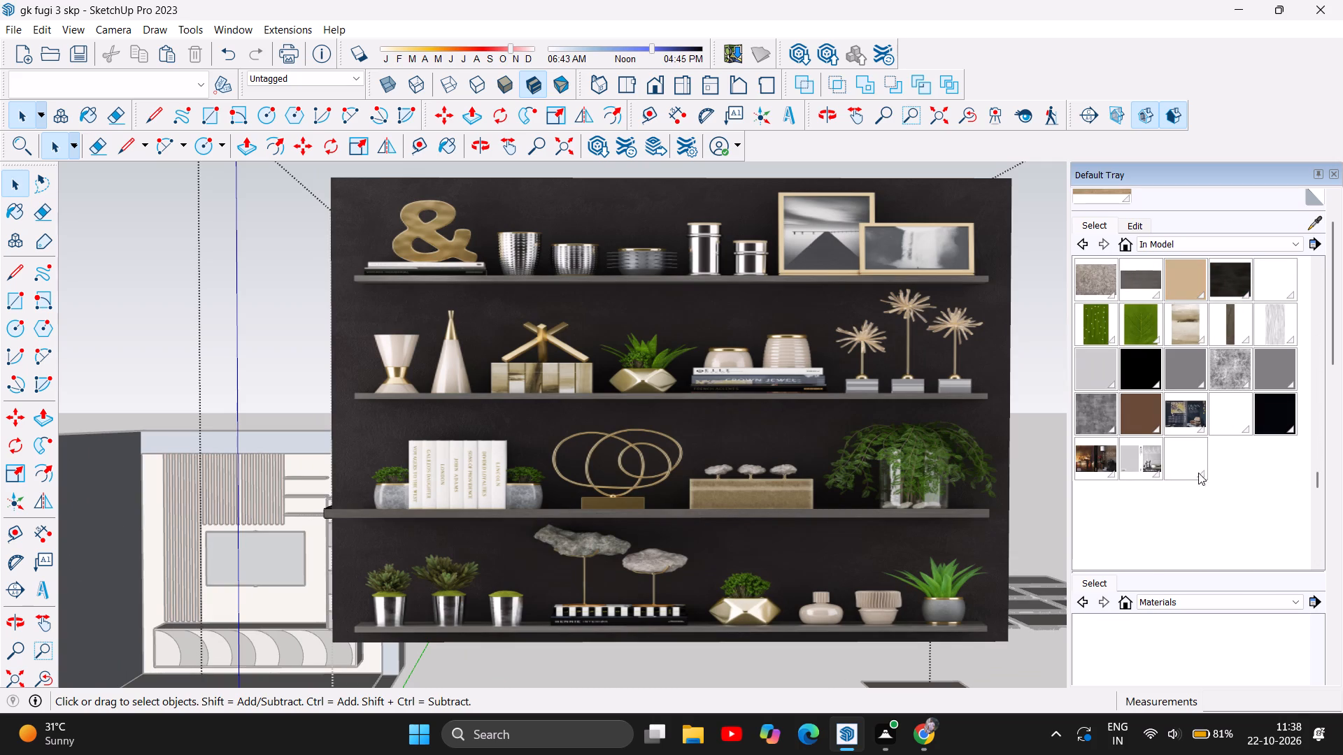
left_click(1193, 427)
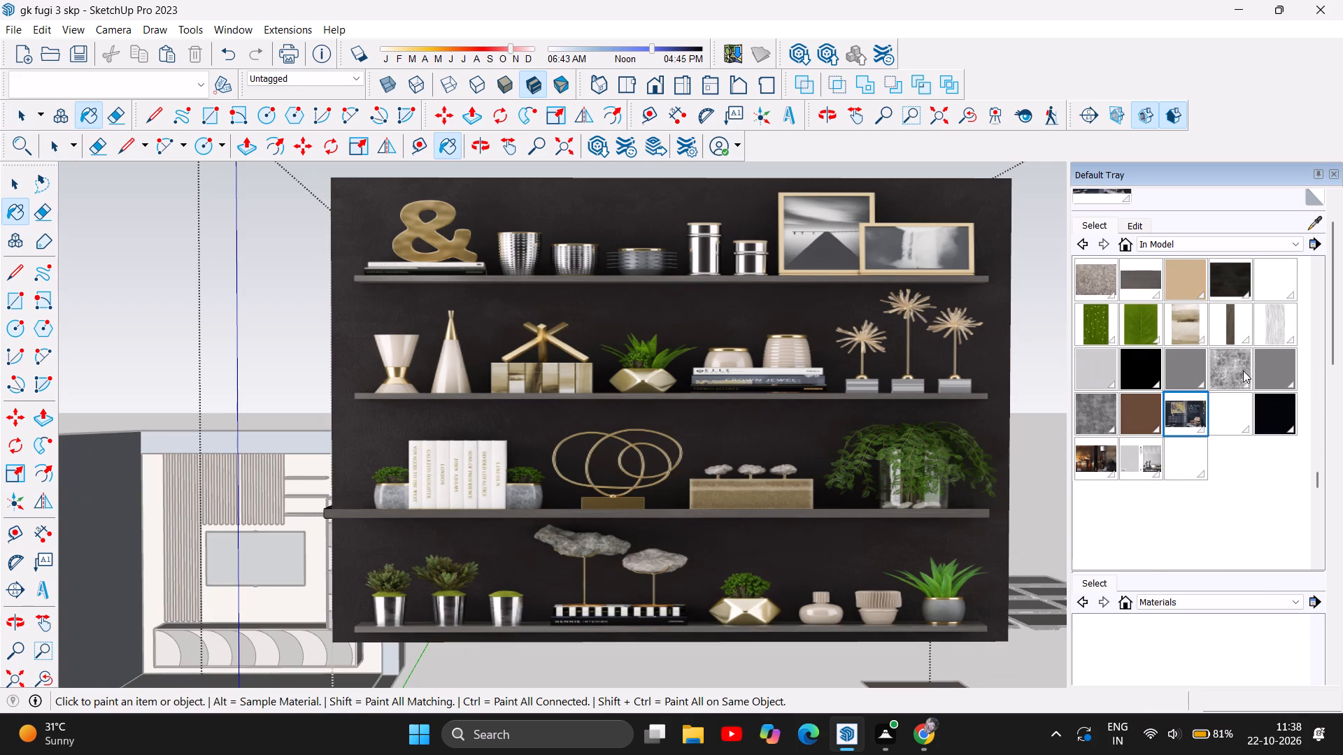
left_click(1236, 373)
scroll(1266, 377, "up", 1)
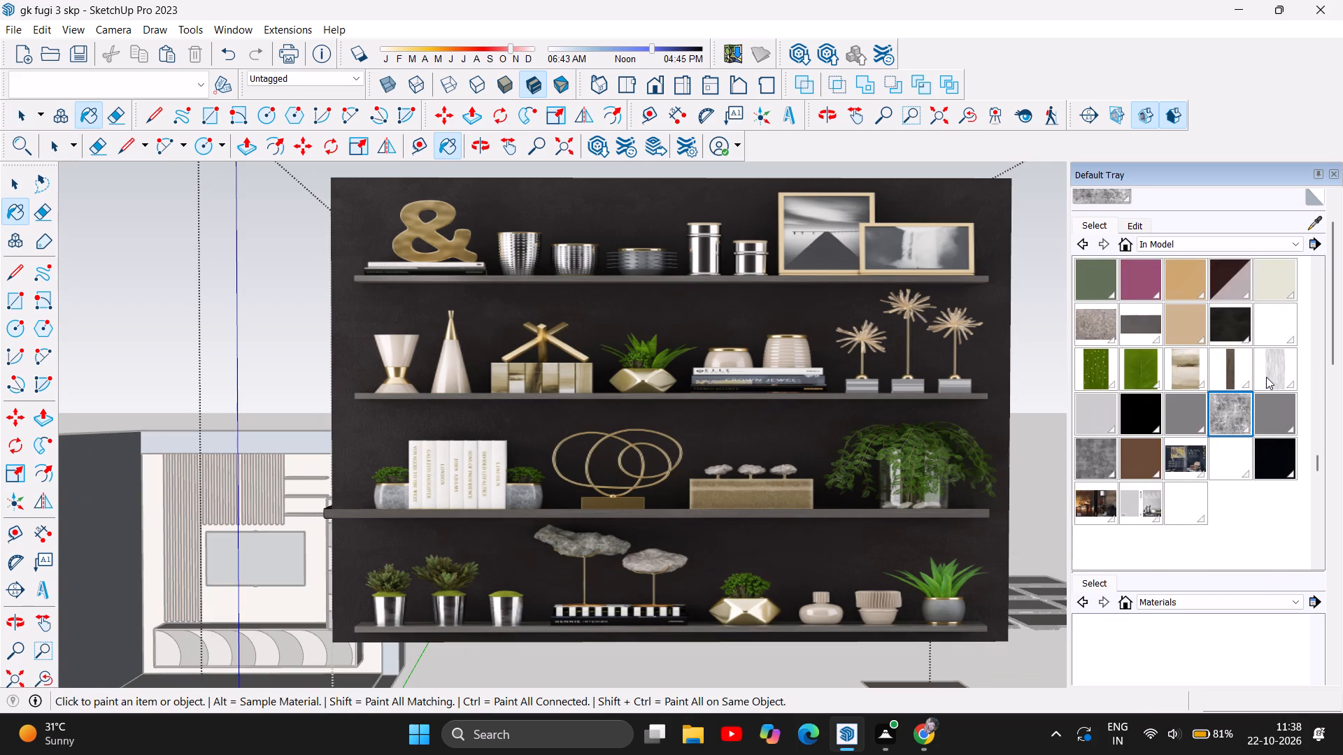
scroll(1266, 377, "up", 5)
scroll(1266, 377, "down", 7)
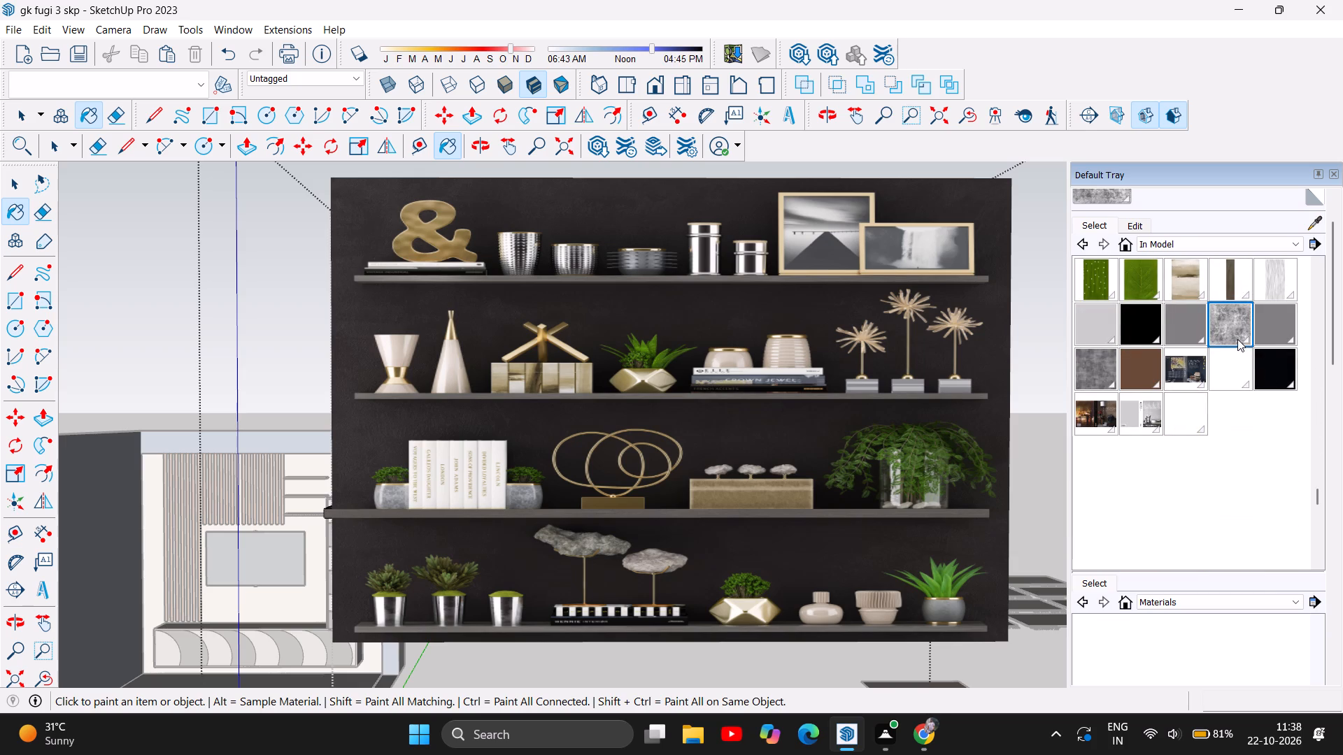
scroll(1218, 332, "down", 4)
scroll(1218, 332, "up", 2)
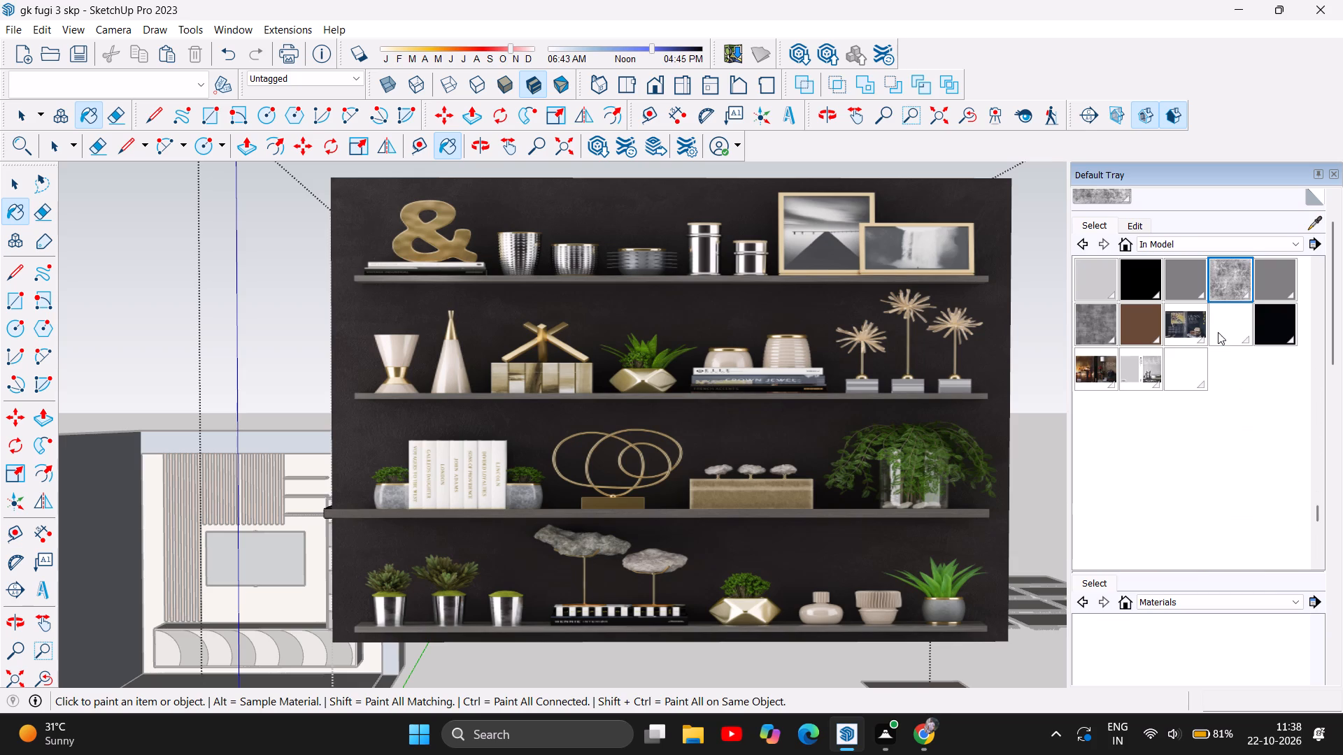
scroll(325, 310, "down", 2)
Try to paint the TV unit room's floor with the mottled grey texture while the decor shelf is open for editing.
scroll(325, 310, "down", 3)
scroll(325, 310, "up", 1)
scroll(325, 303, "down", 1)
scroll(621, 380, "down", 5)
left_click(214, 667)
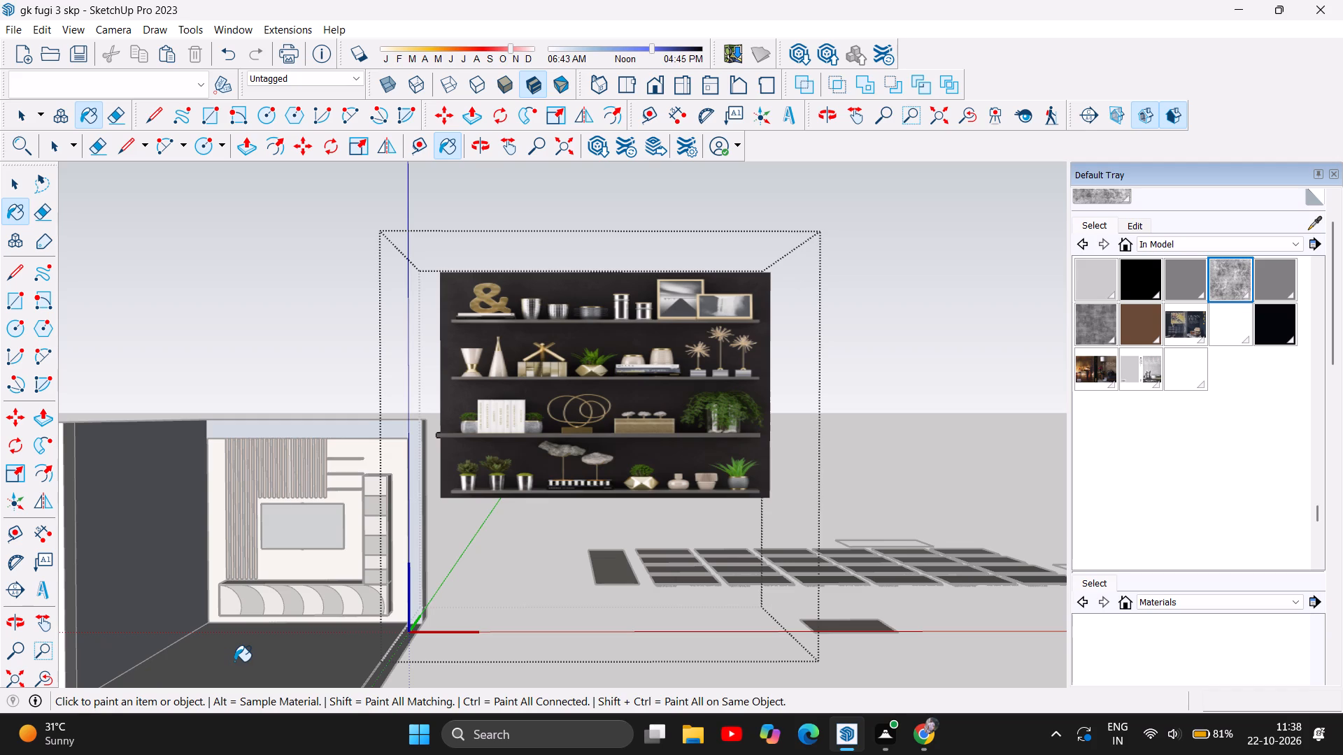
Undo back past the opening and placement of the decor shelf component.
key("ctrl+z")
scroll(544, 532, "down", 4)
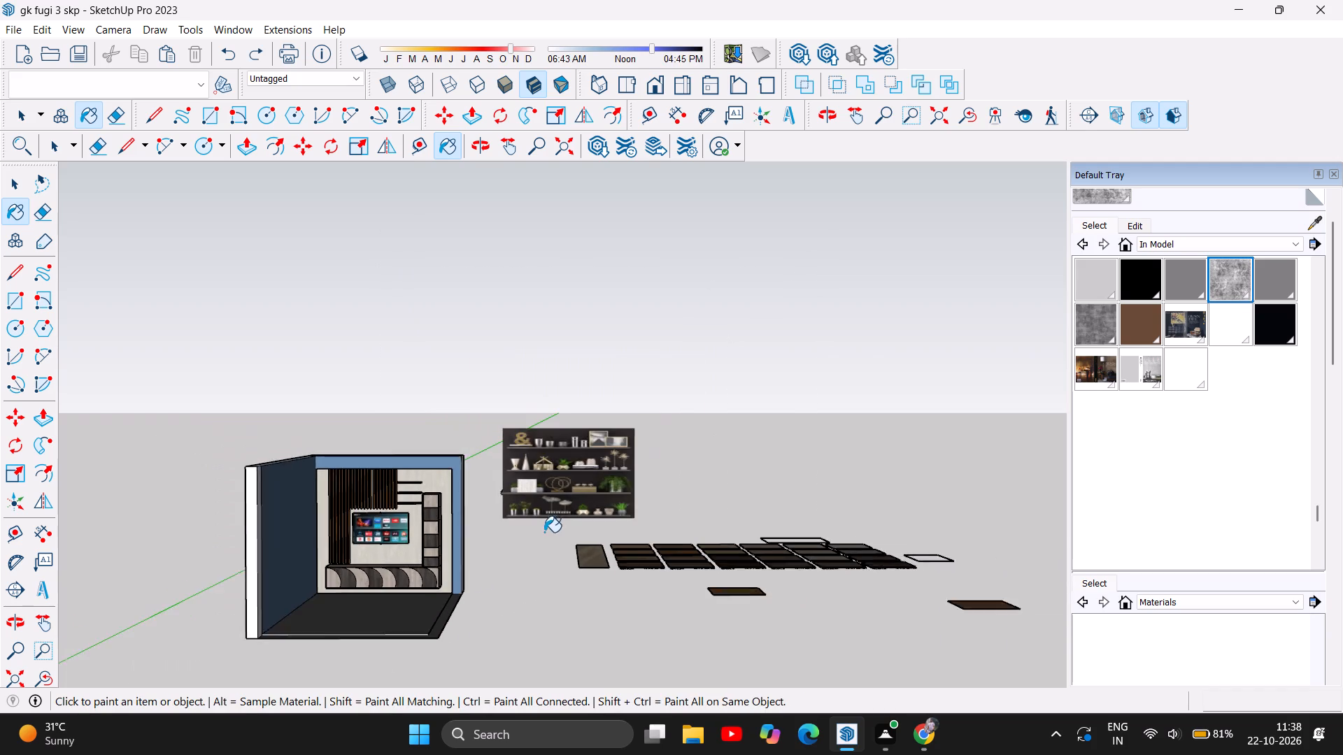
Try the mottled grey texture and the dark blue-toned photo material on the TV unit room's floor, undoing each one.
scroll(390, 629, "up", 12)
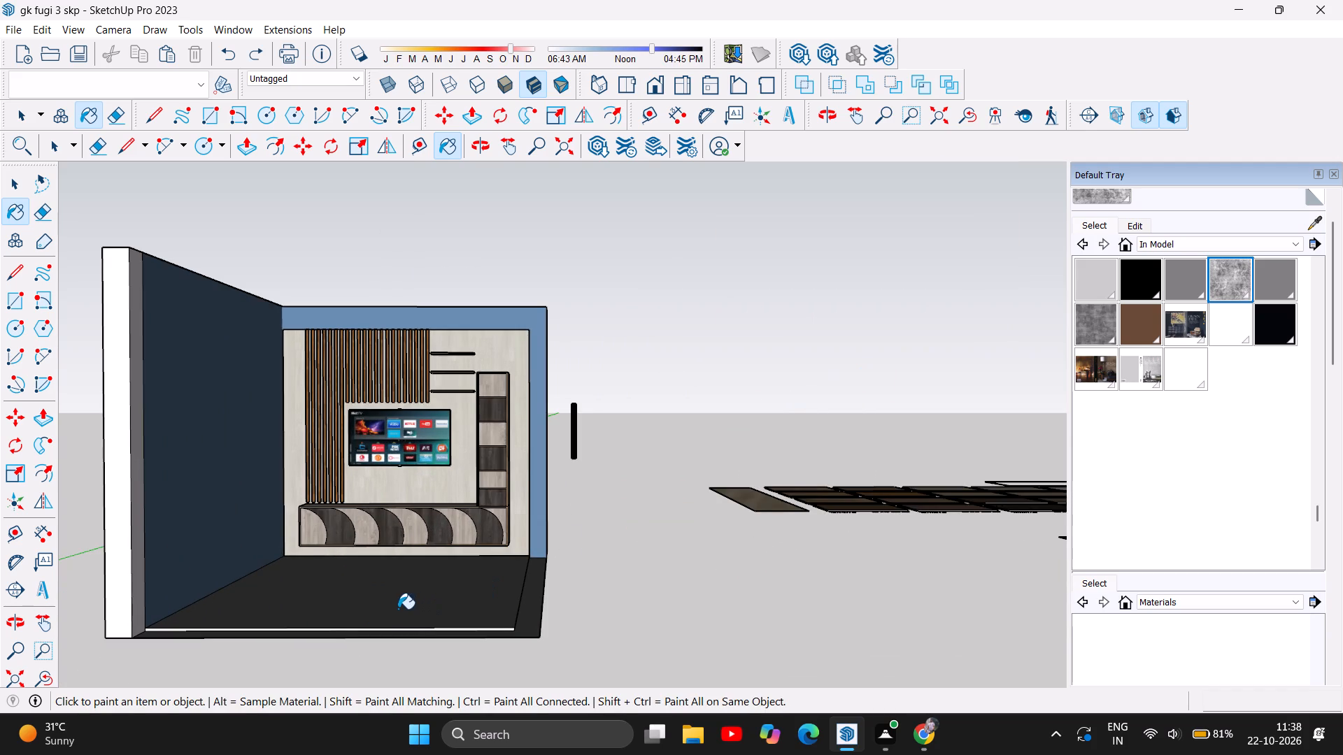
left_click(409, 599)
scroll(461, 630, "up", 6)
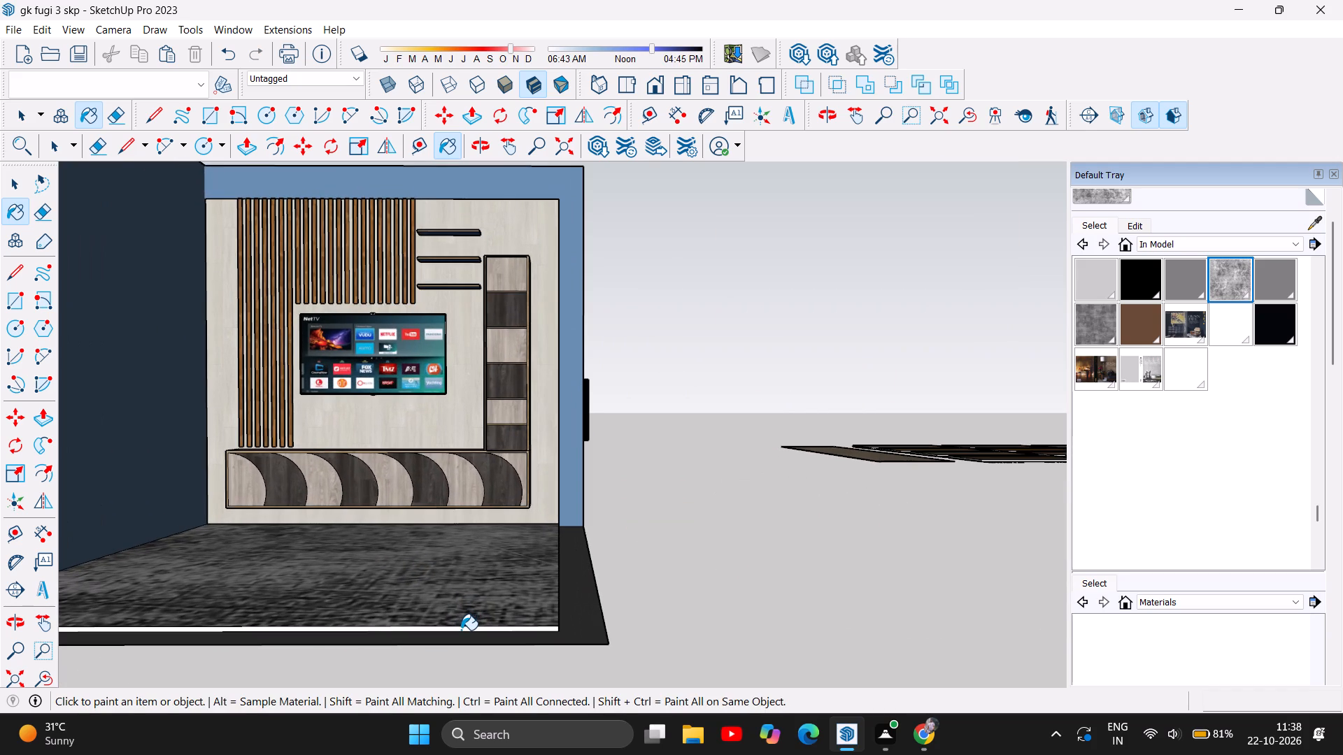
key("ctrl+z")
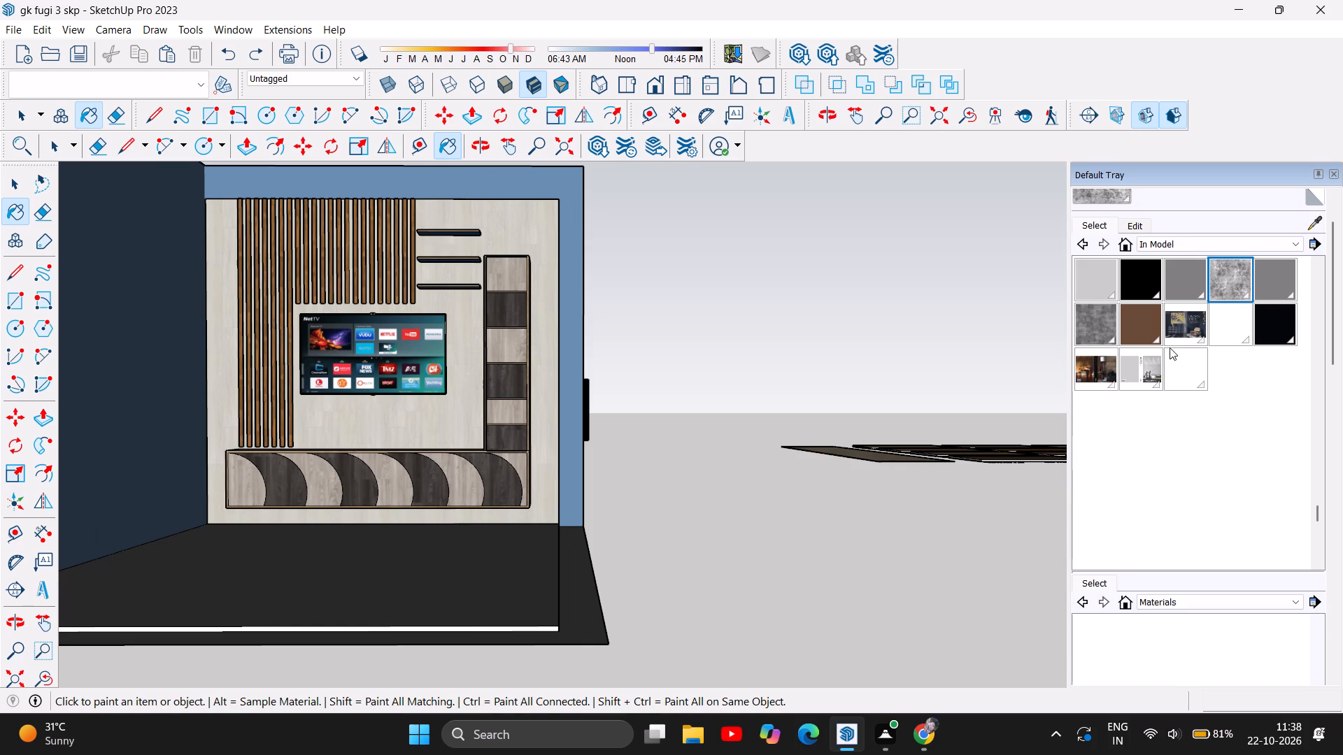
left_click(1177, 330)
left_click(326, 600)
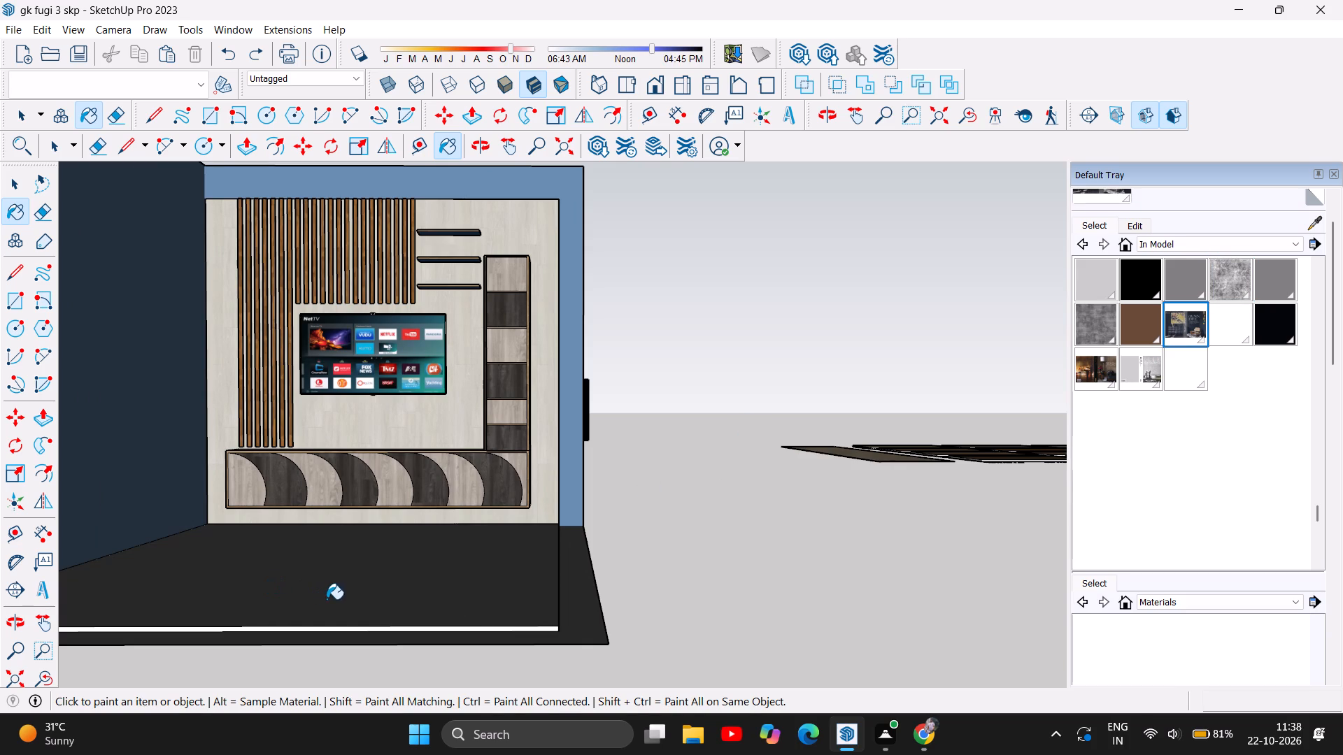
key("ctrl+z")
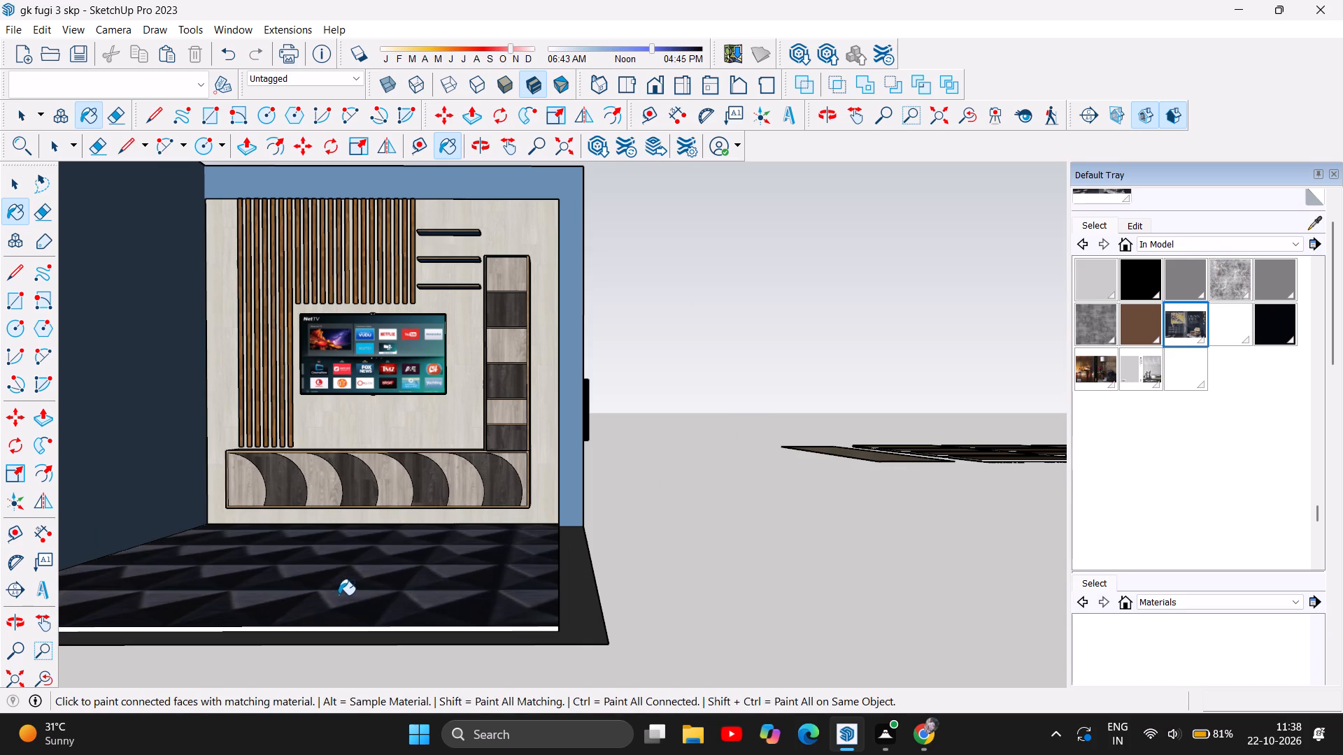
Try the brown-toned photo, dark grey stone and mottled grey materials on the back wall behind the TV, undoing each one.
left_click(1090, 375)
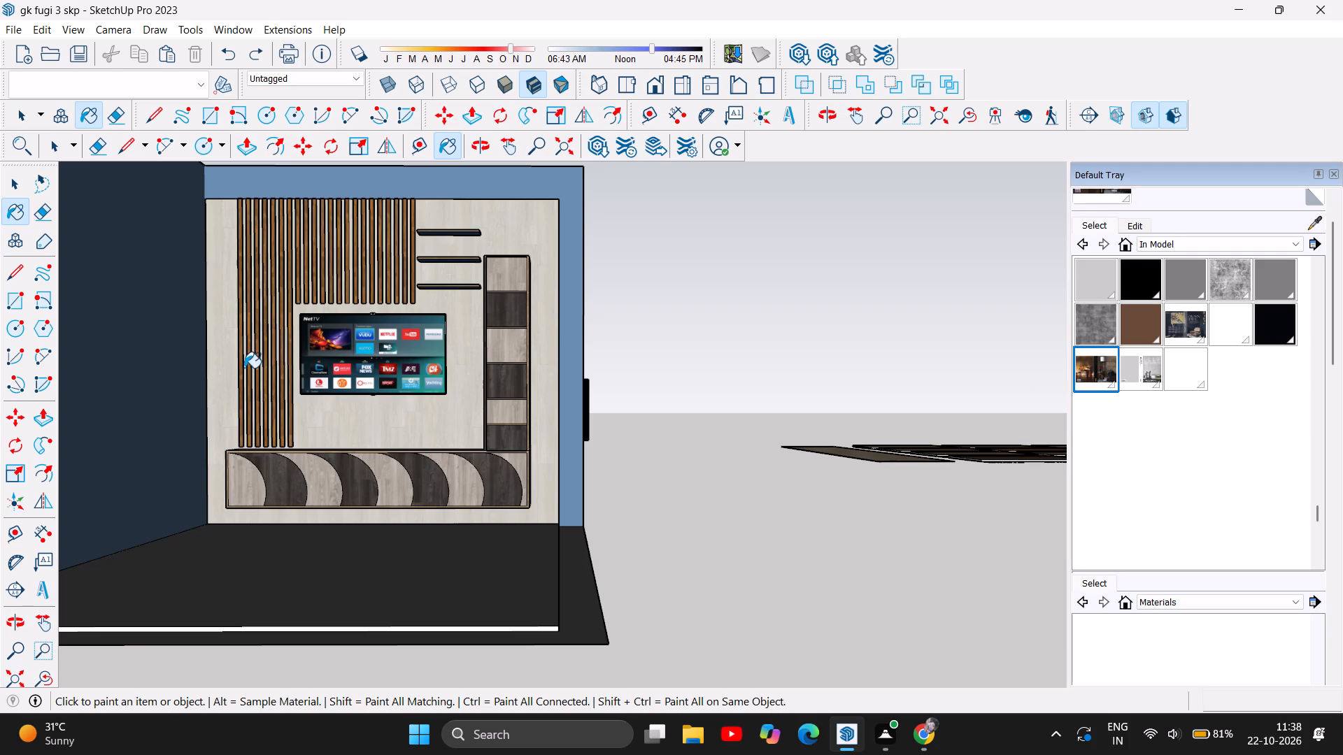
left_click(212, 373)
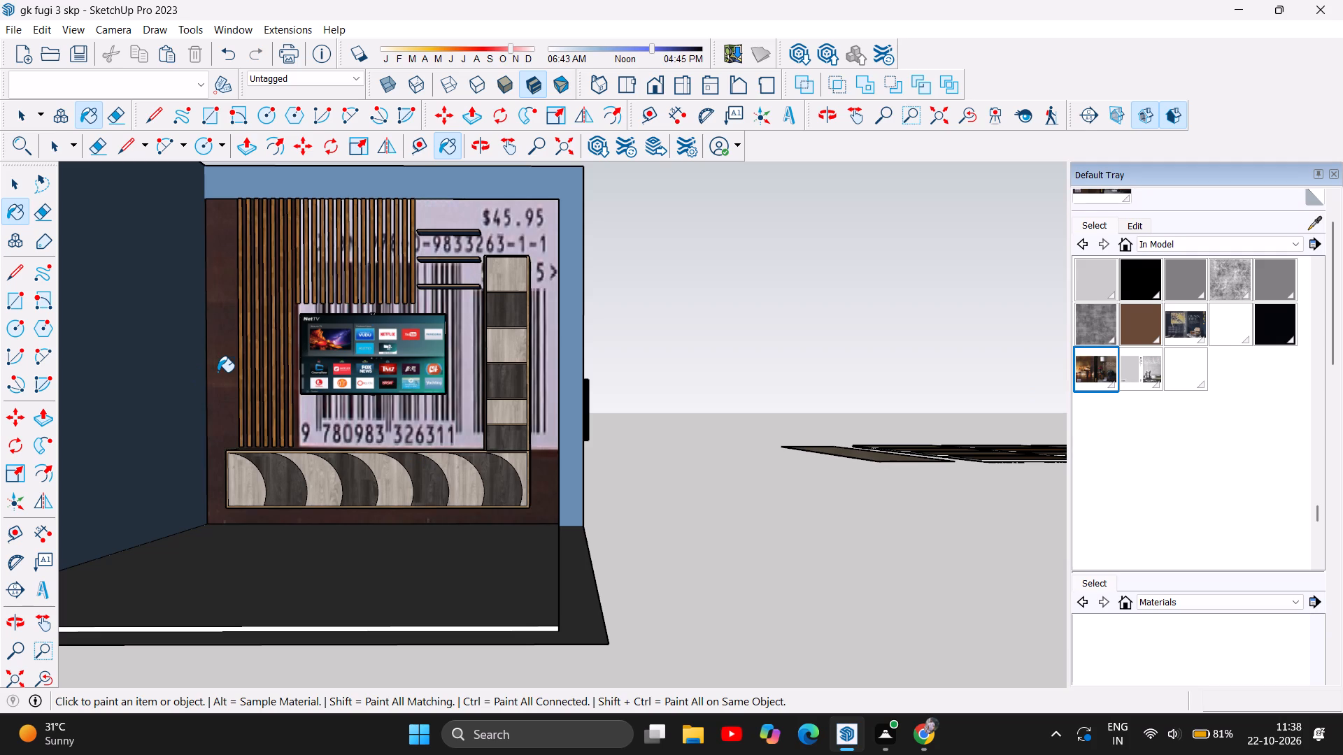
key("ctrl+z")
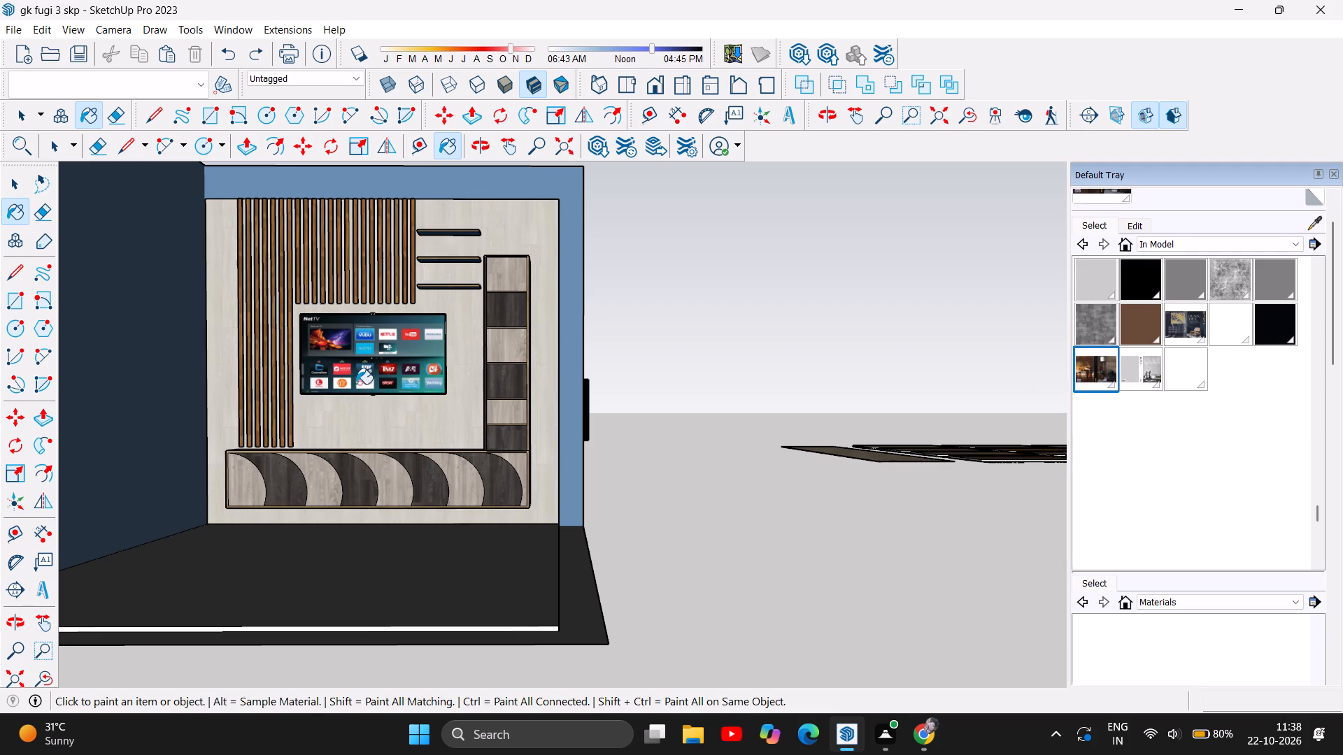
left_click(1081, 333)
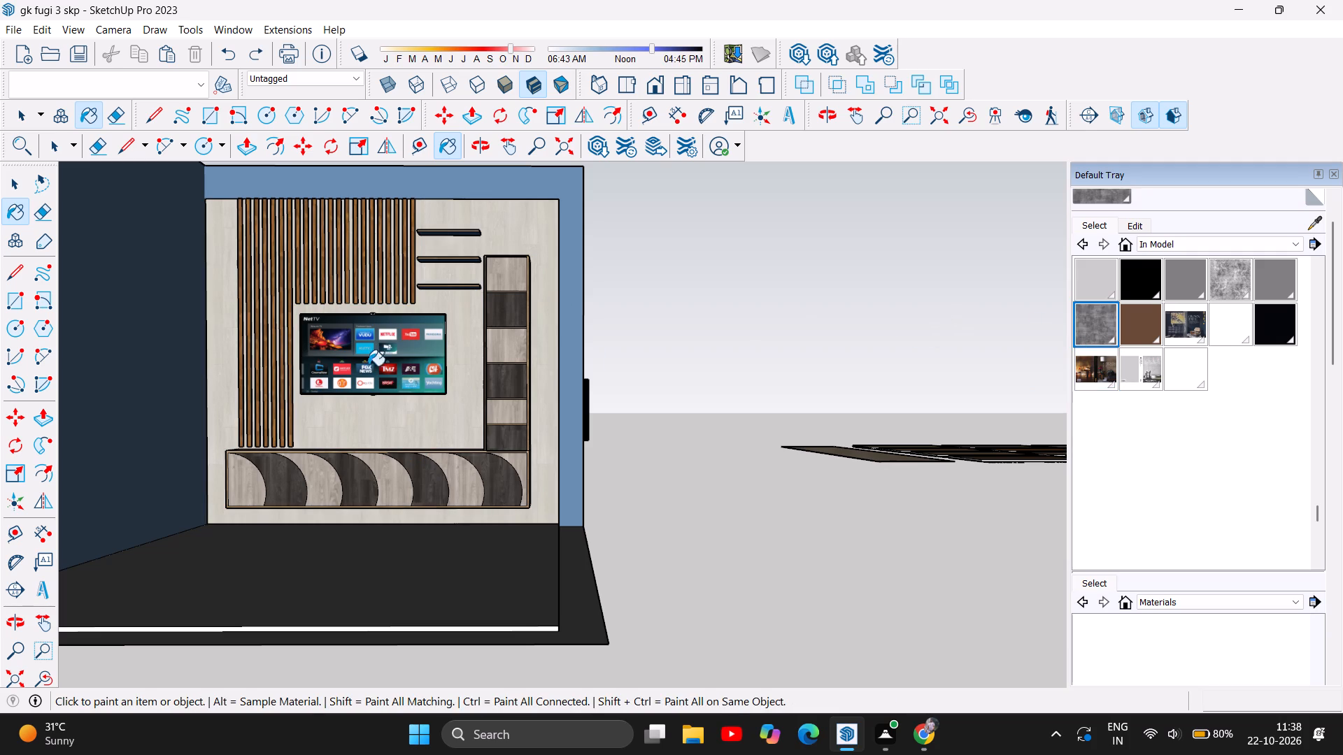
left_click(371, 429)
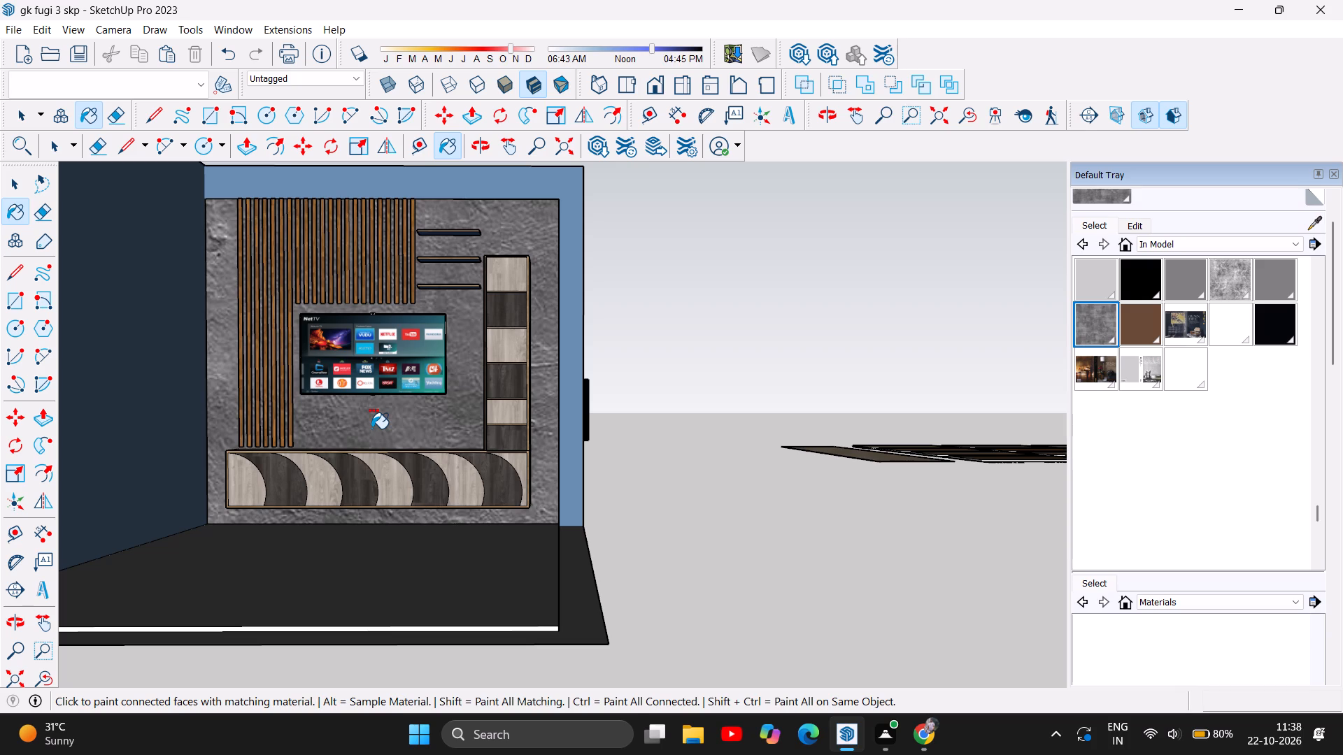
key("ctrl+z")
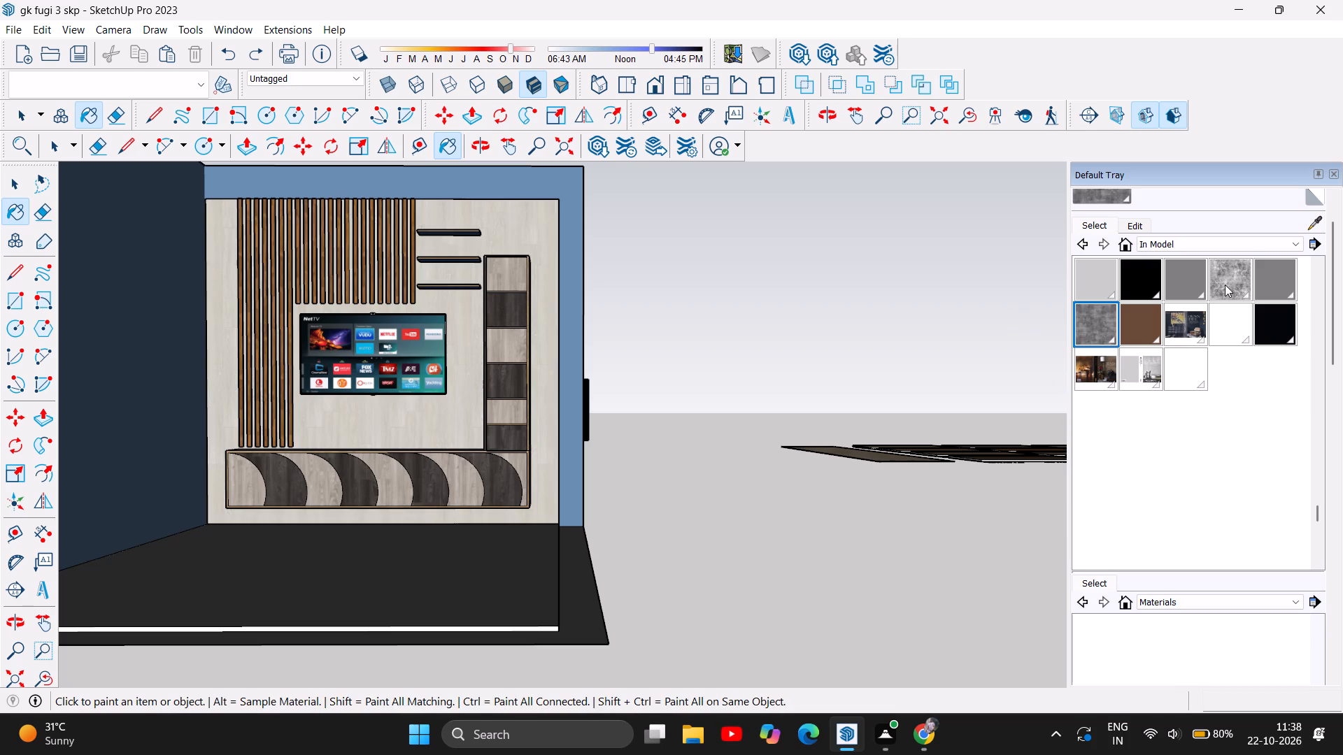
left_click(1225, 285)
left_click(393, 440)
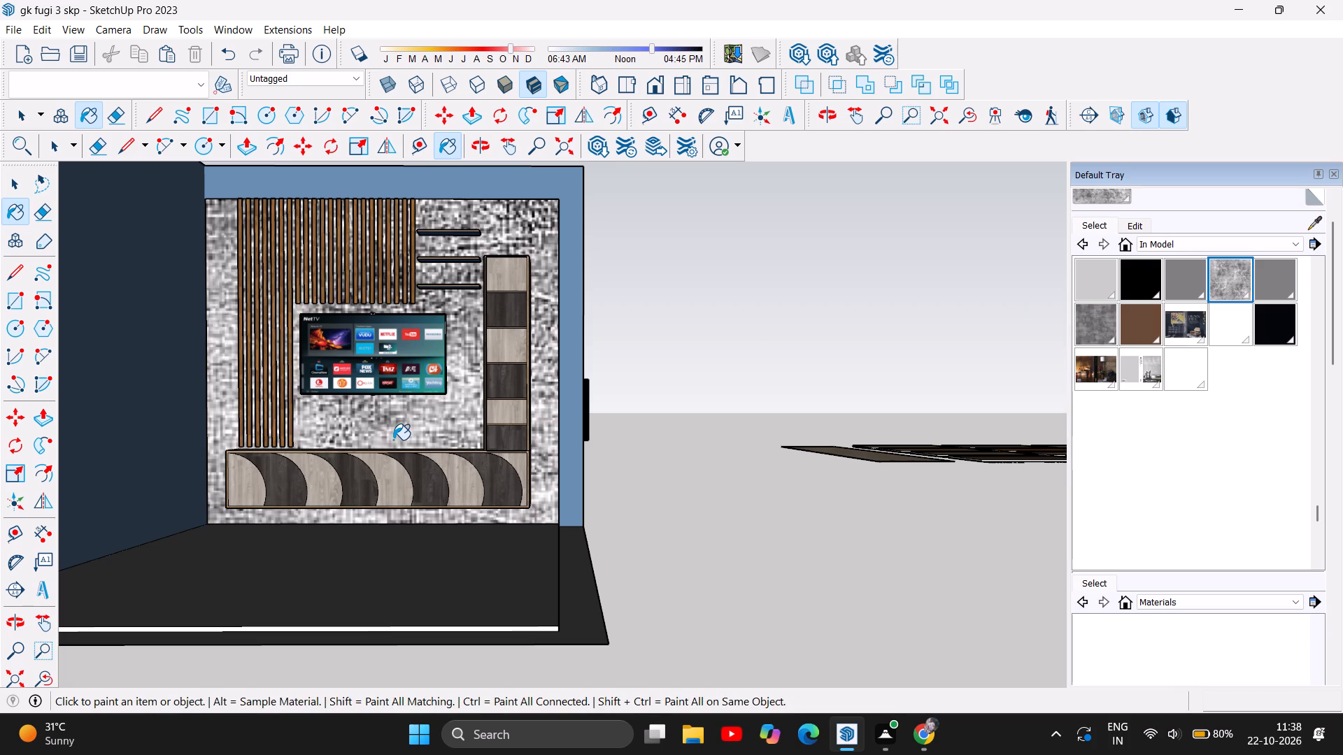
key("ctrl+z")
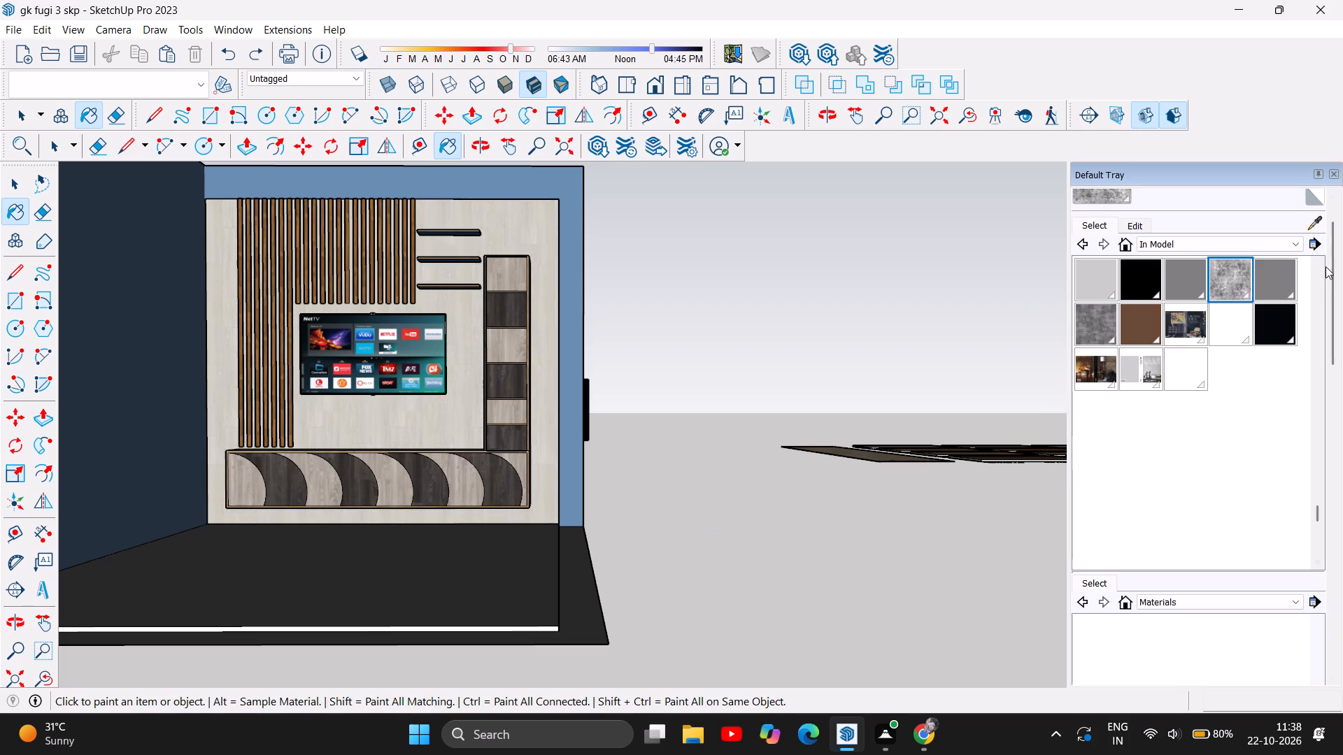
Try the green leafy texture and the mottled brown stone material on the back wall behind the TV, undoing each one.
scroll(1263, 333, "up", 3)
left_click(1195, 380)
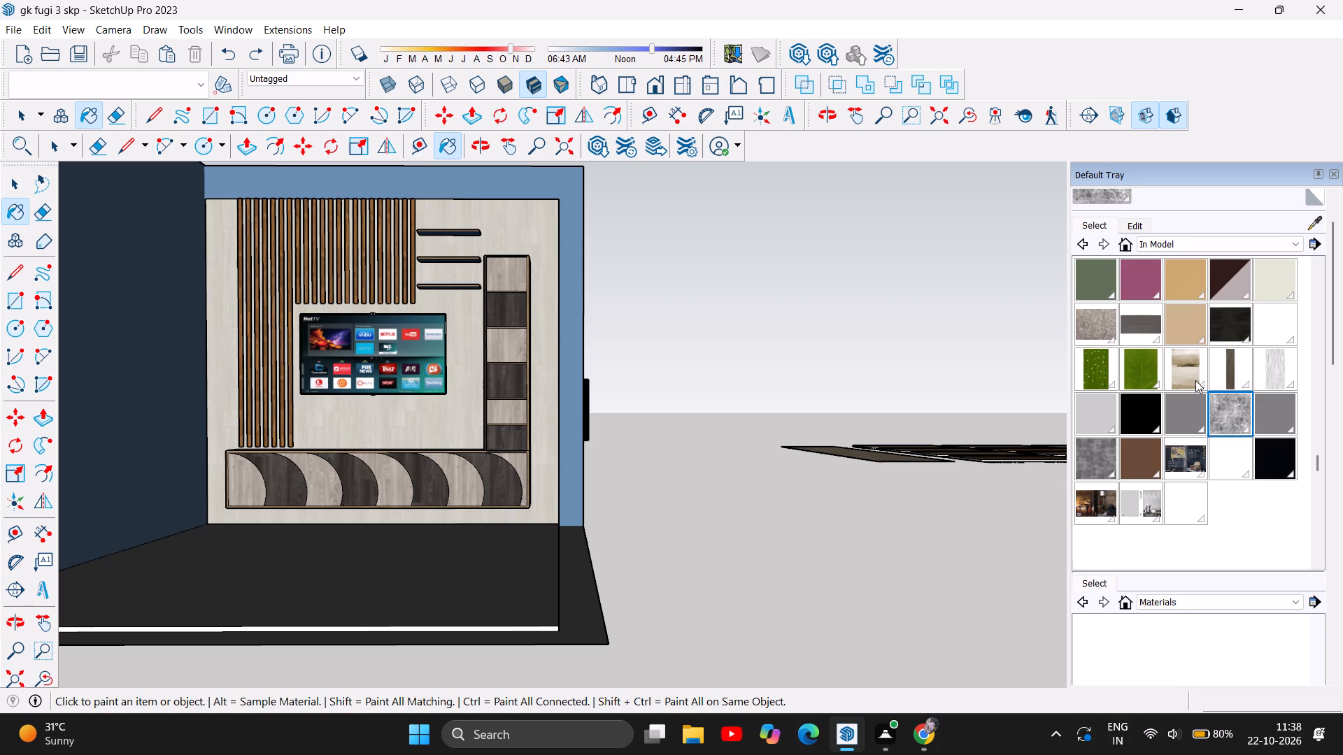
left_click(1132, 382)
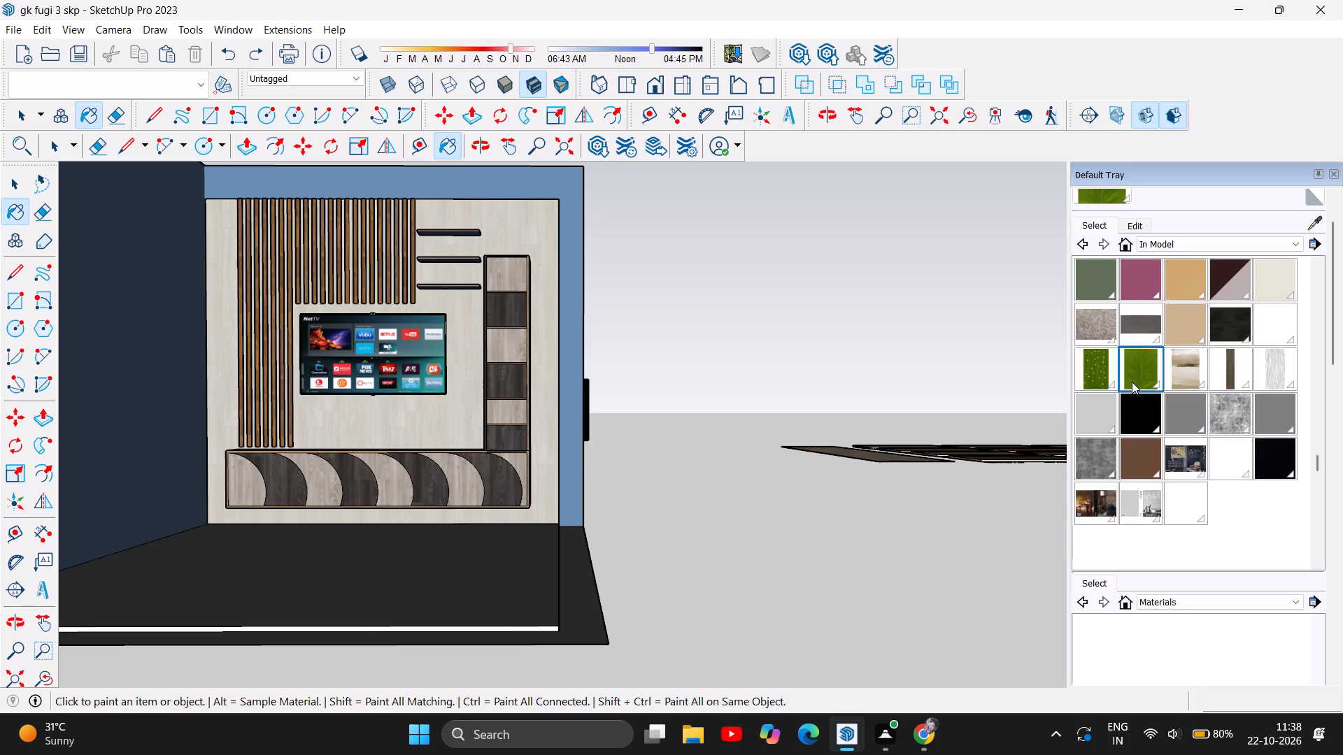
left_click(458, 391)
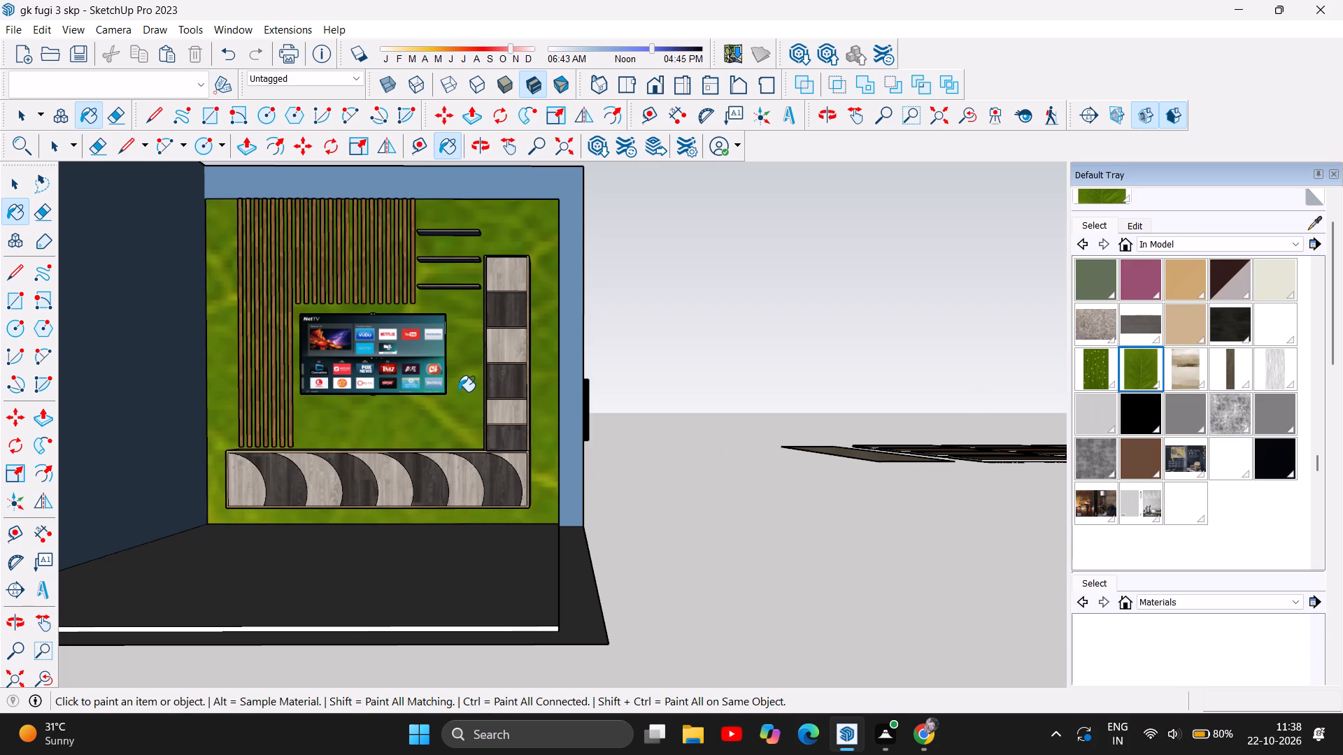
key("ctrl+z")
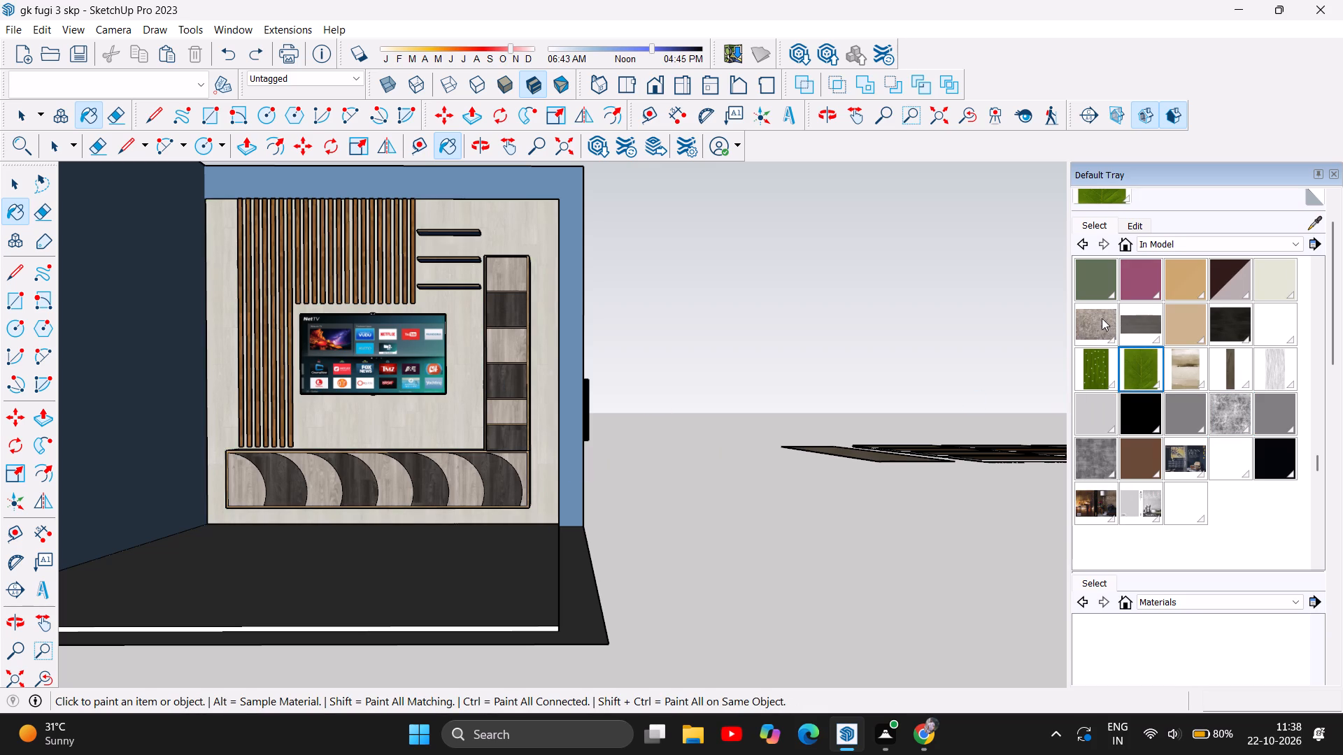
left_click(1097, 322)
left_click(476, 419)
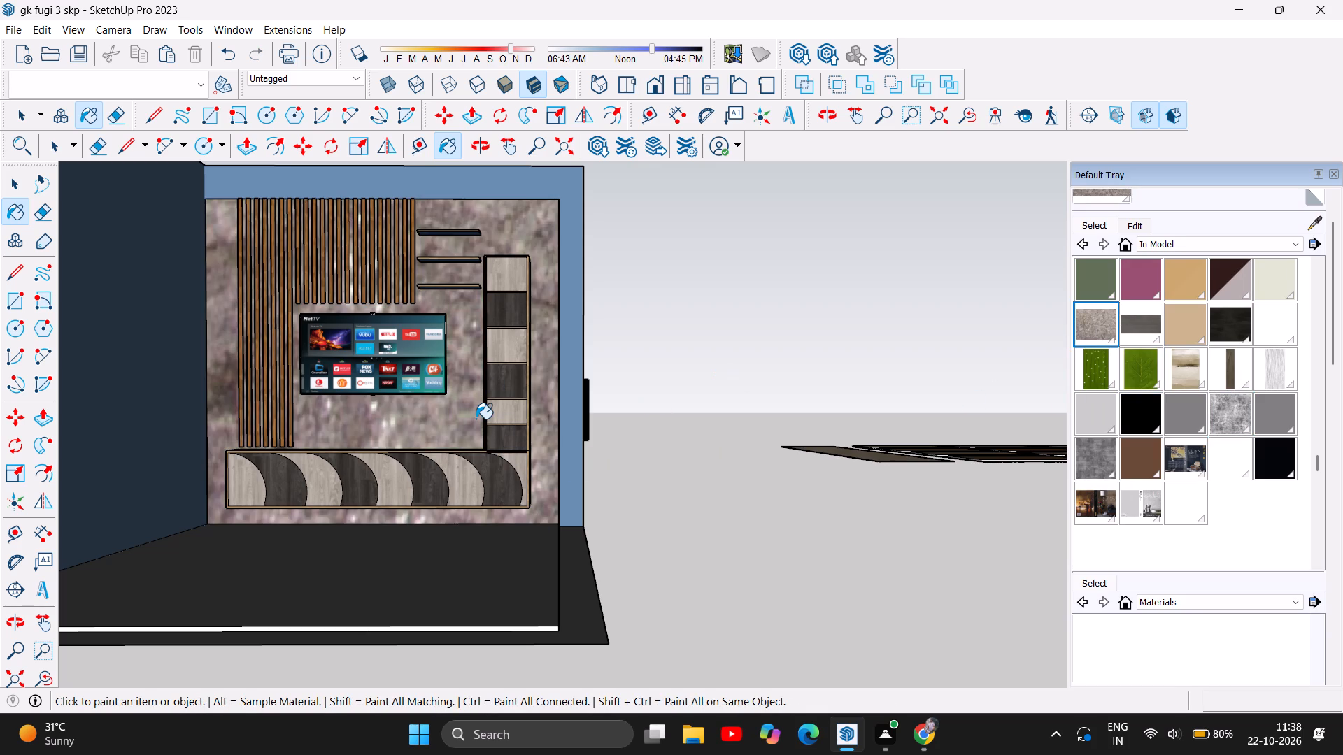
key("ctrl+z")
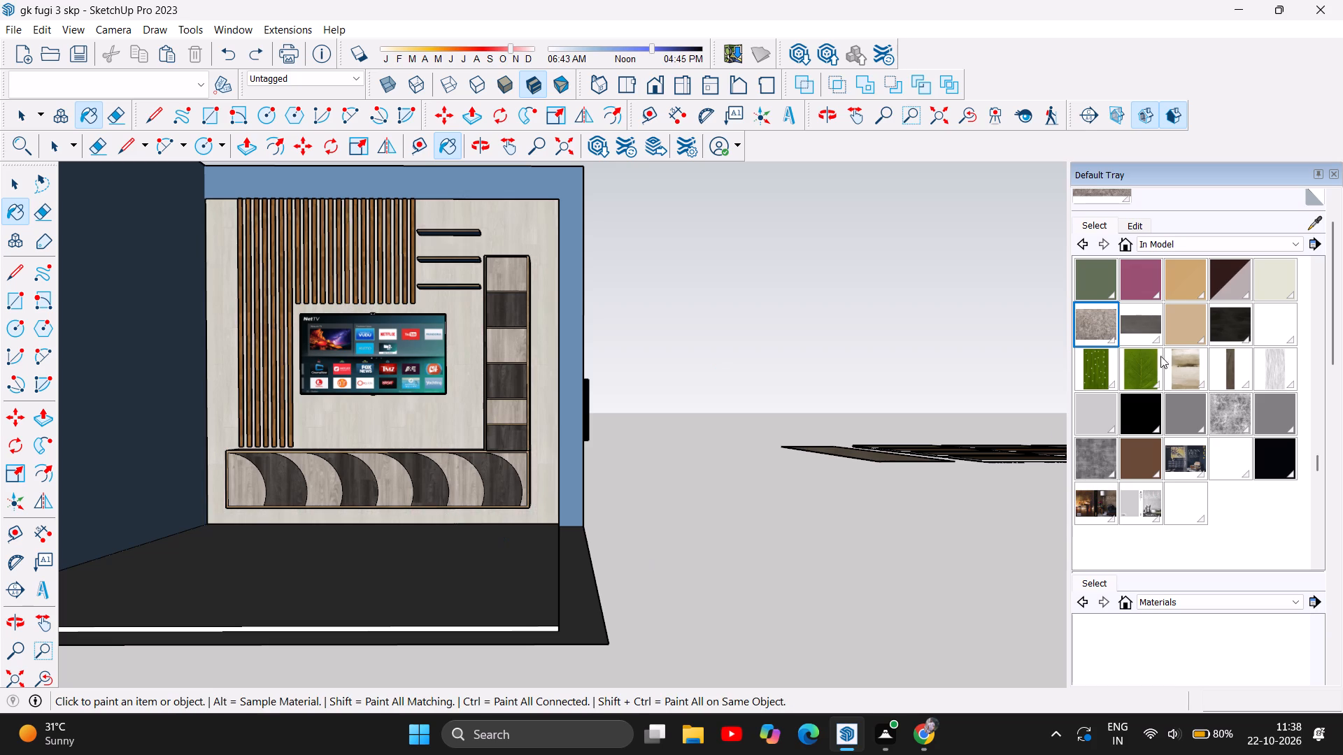
Look through the in-model materials and the Materials collection for another finish, returning to the in-model set.
scroll(1208, 392, "up", 4)
scroll(1273, 433, "up", 10)
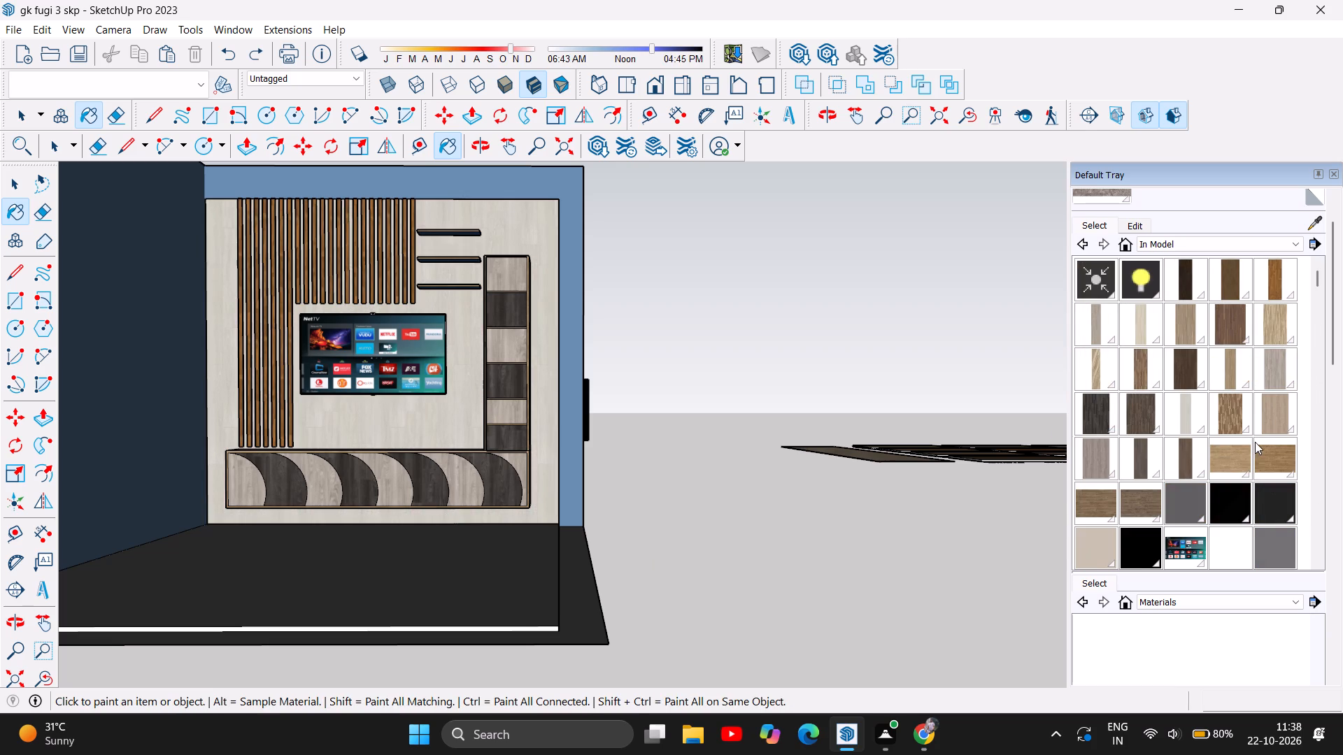
scroll(1255, 442, "up", 3)
left_click(1093, 227)
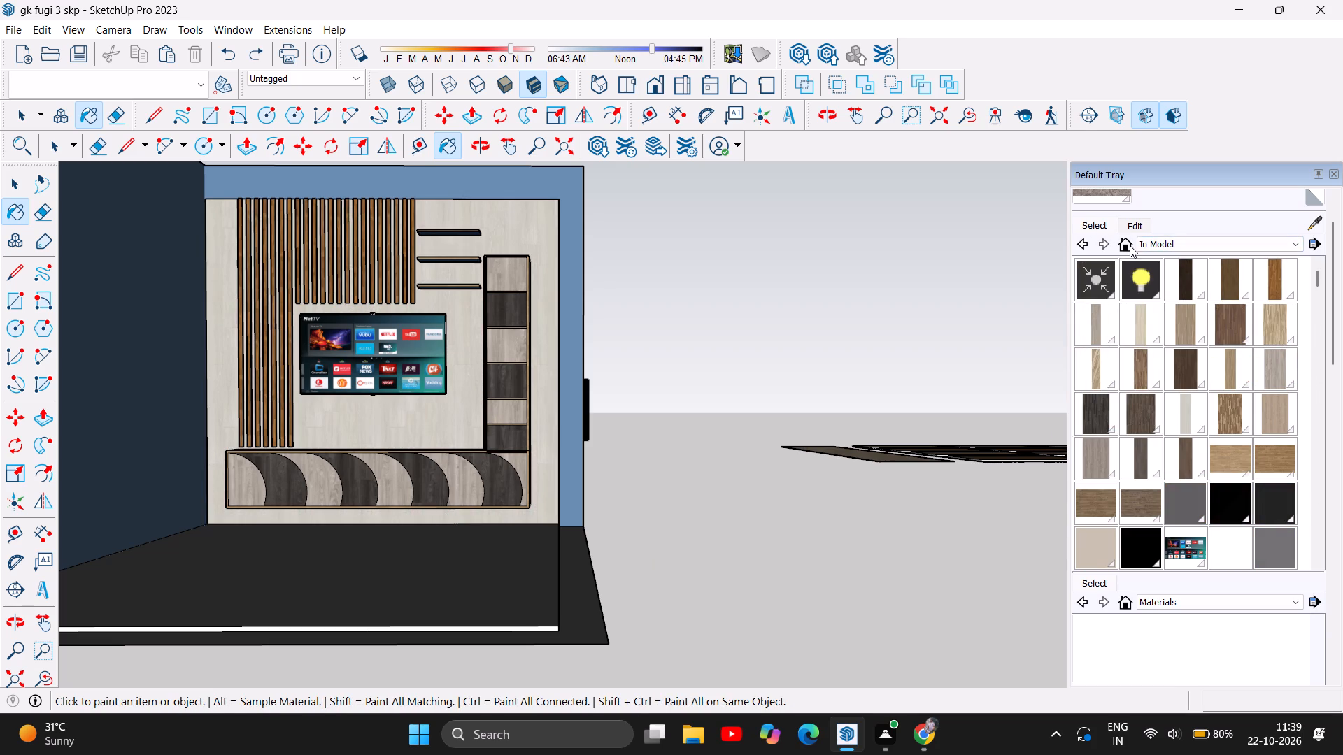
left_click(1130, 245)
left_click(1223, 243)
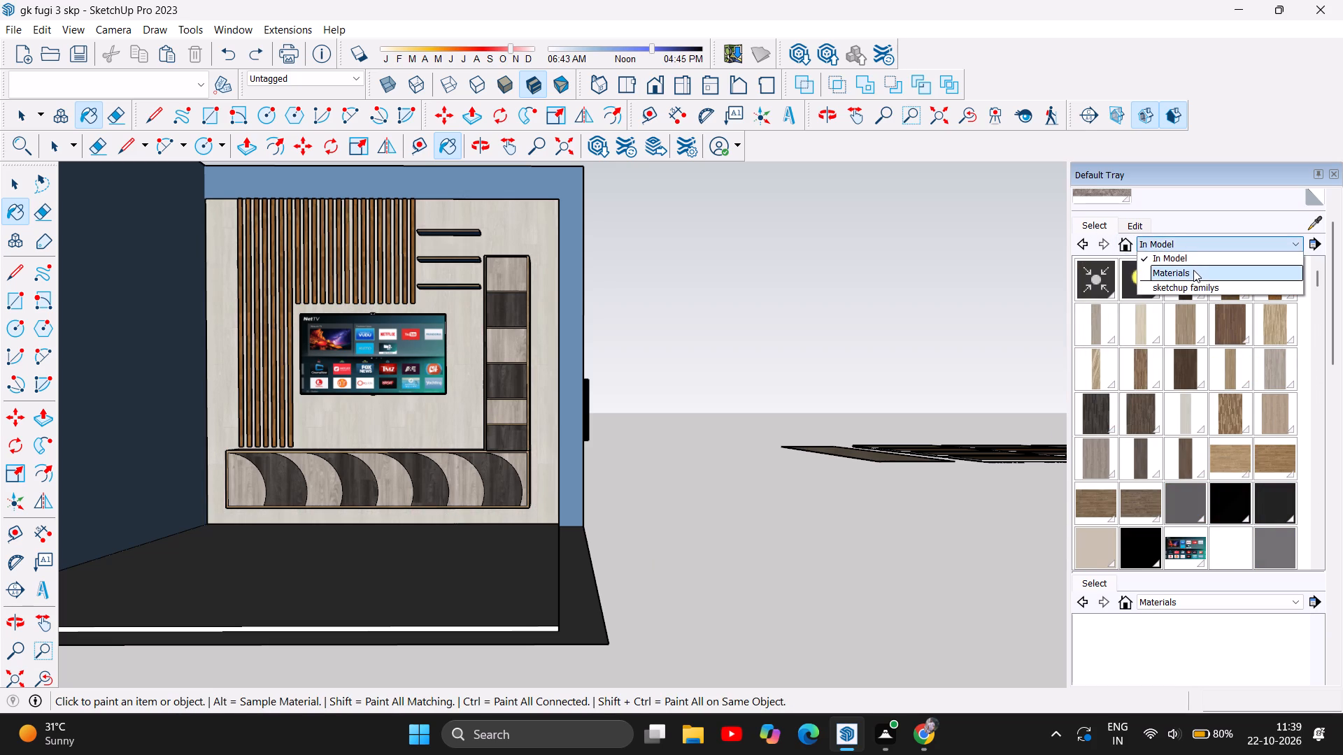
left_click(1193, 270)
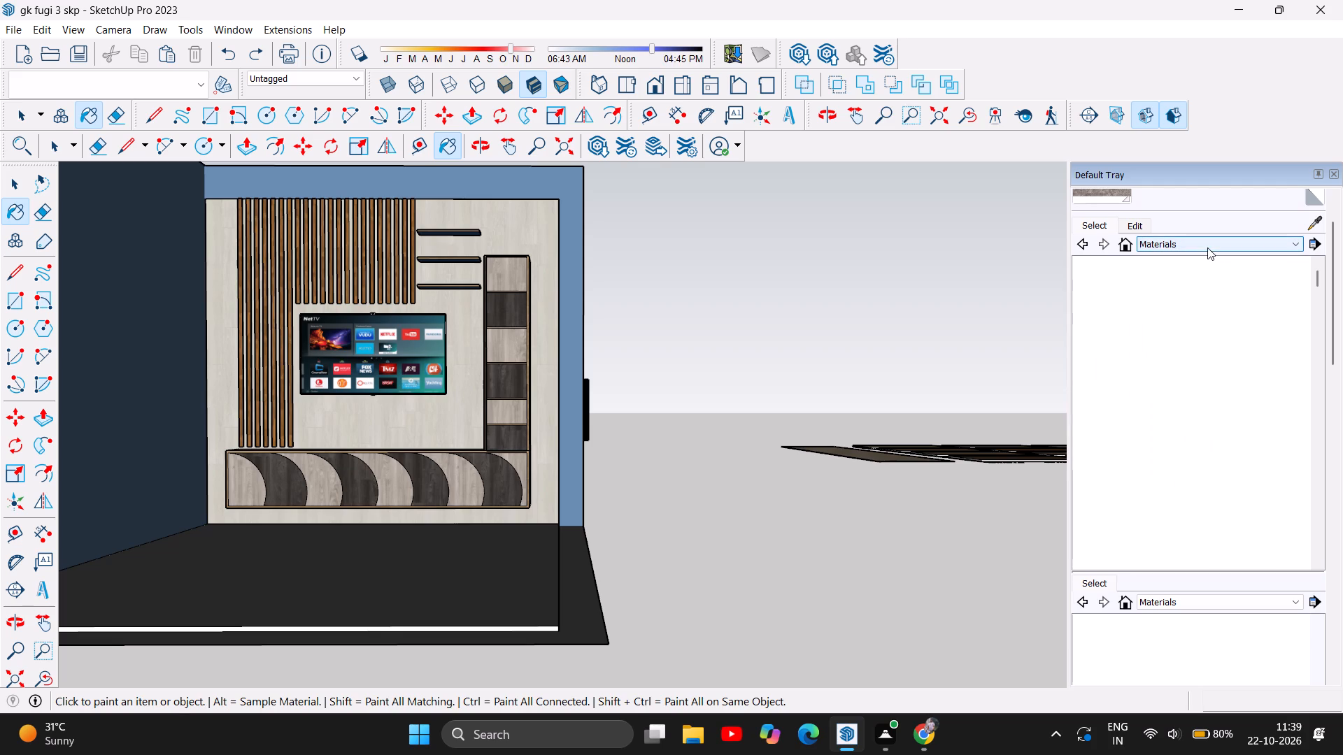
left_click(1207, 247)
left_click(1182, 261)
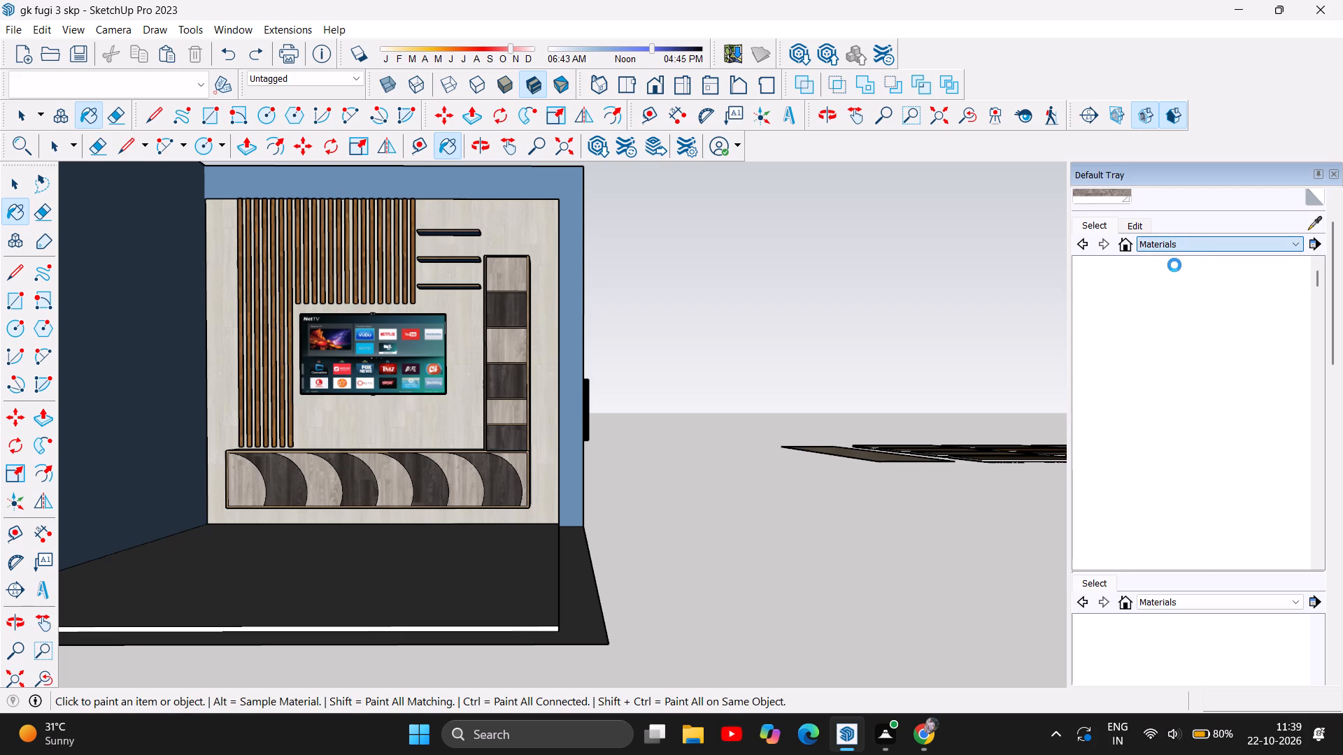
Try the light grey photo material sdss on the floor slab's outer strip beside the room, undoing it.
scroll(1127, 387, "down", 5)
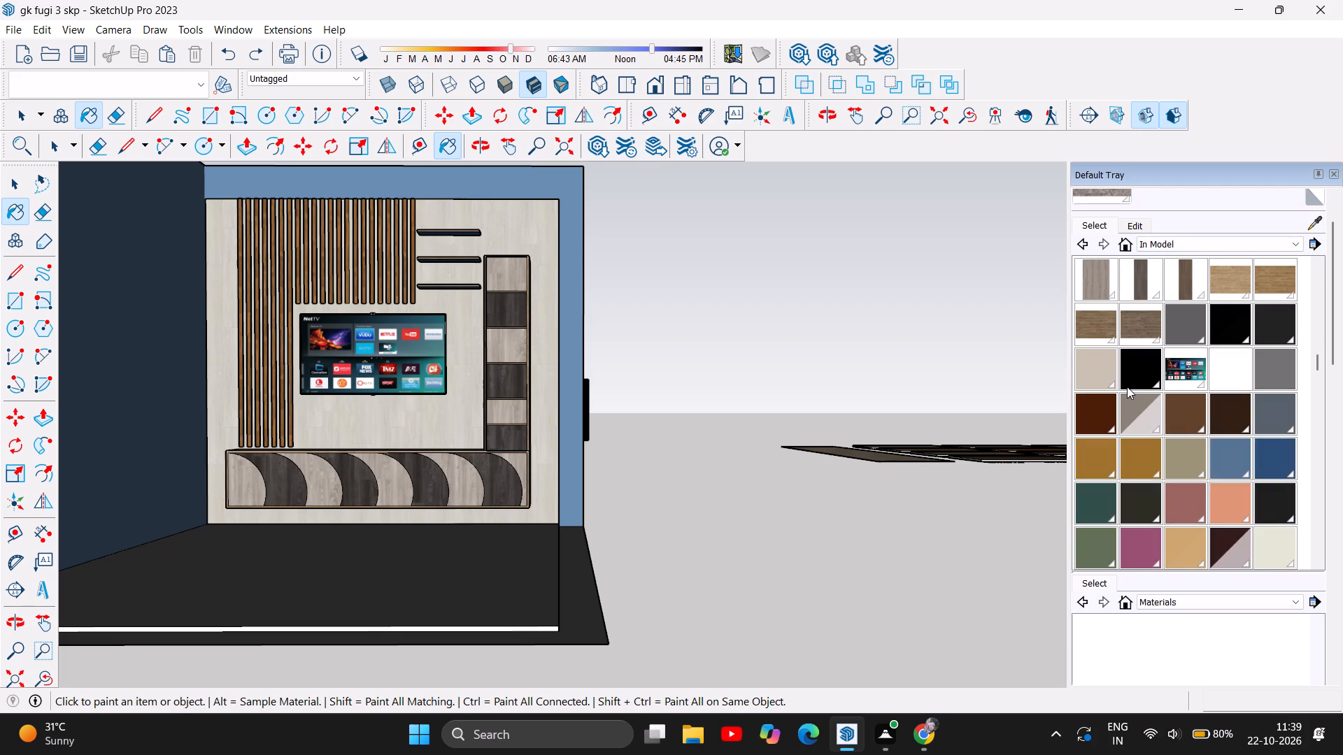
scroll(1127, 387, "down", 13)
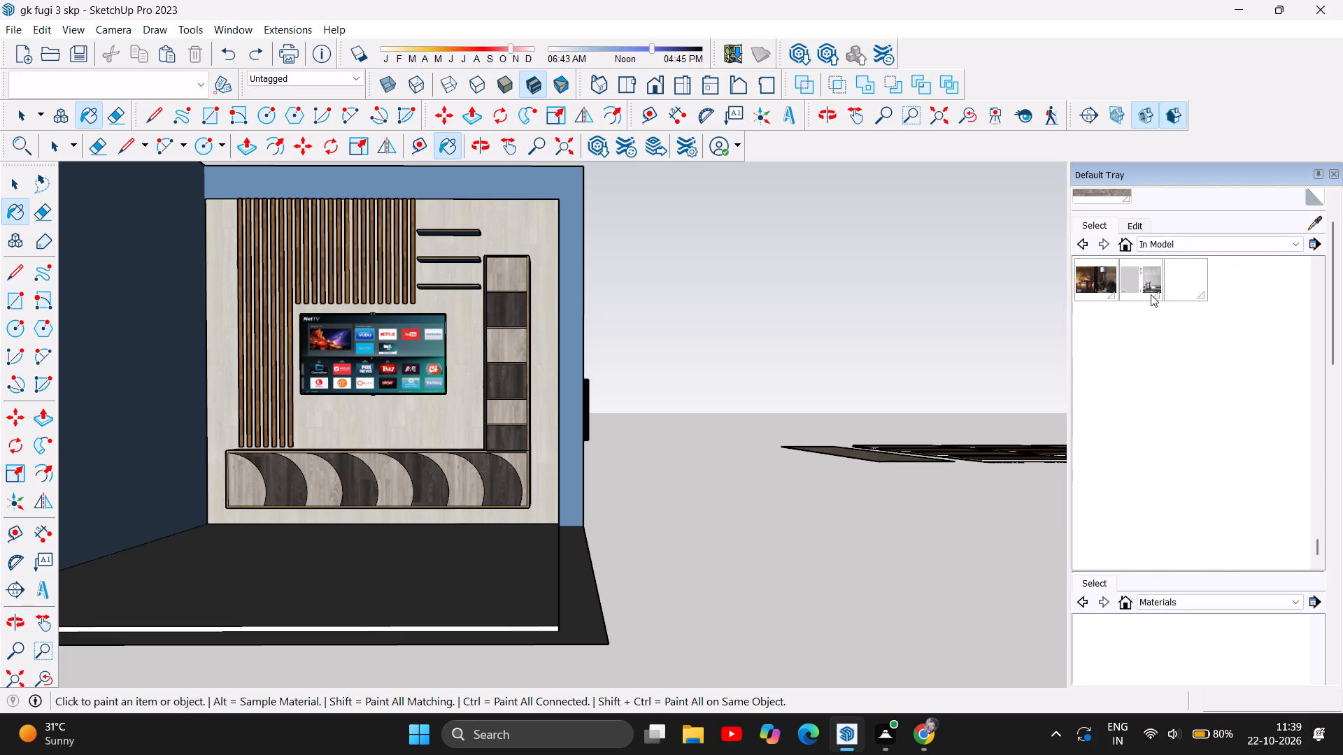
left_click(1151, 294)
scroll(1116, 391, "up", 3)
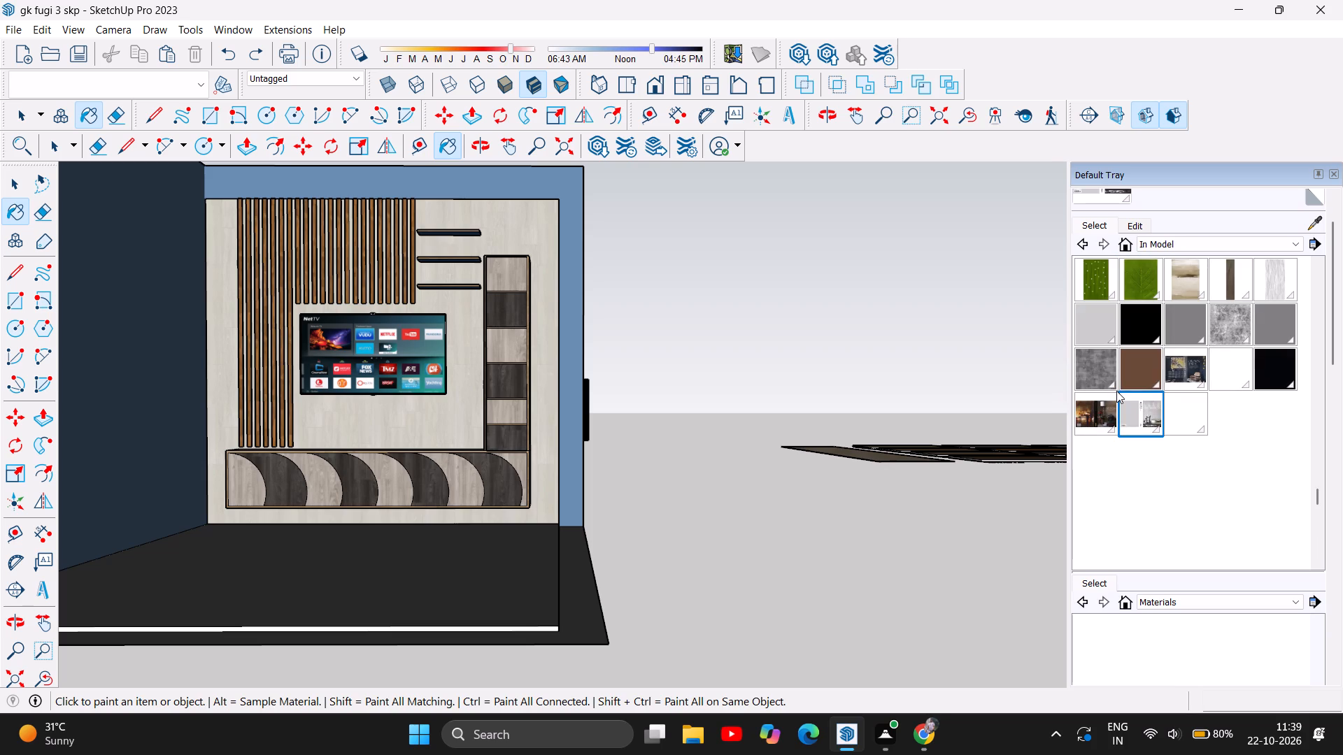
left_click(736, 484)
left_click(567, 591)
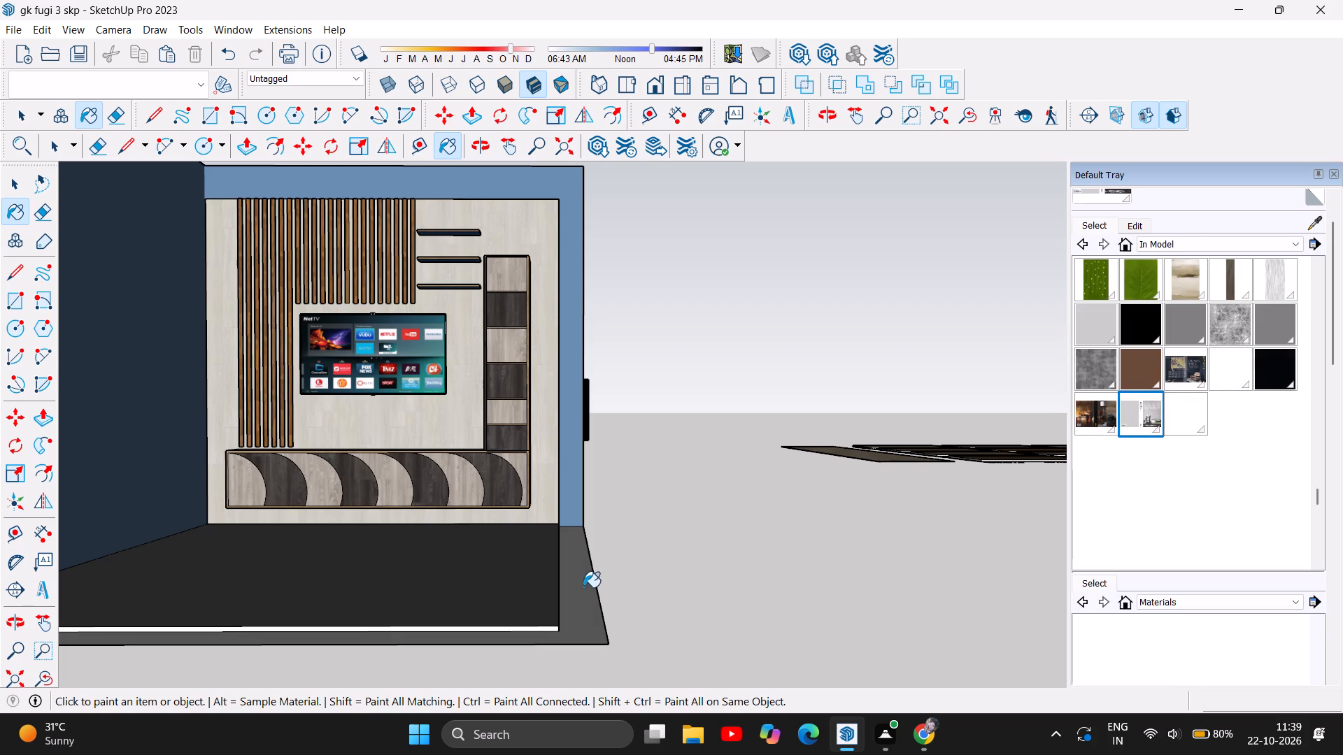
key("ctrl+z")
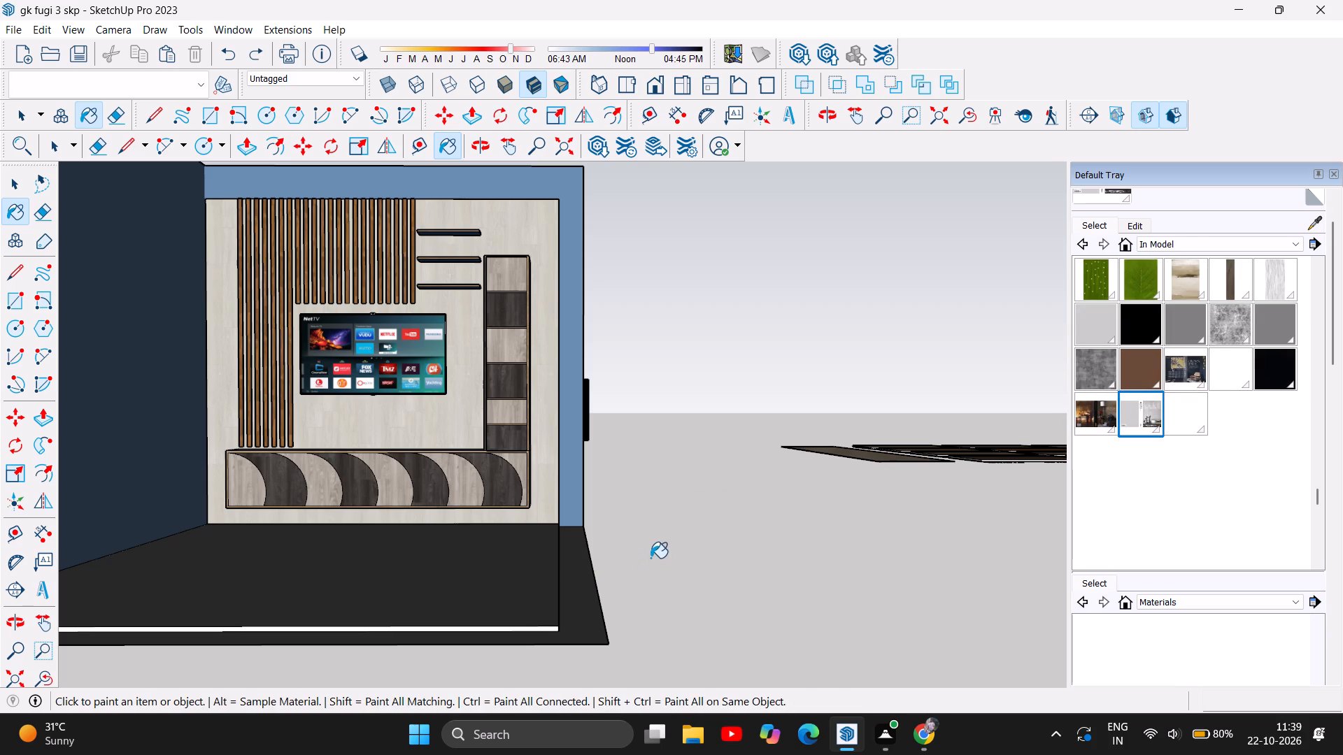
Look through the in-model materials in the secondary material browser for a suitable finish.
scroll(1190, 562, "down", 5)
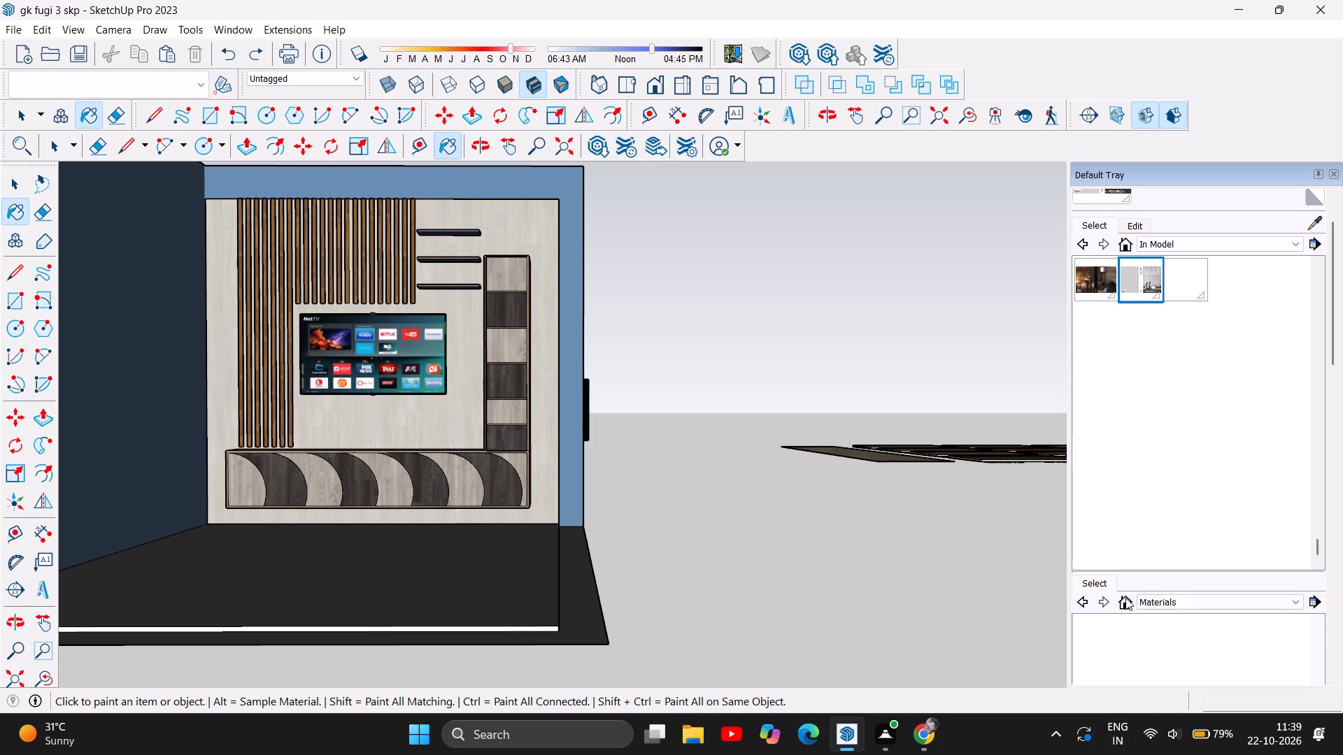
left_click(1125, 598)
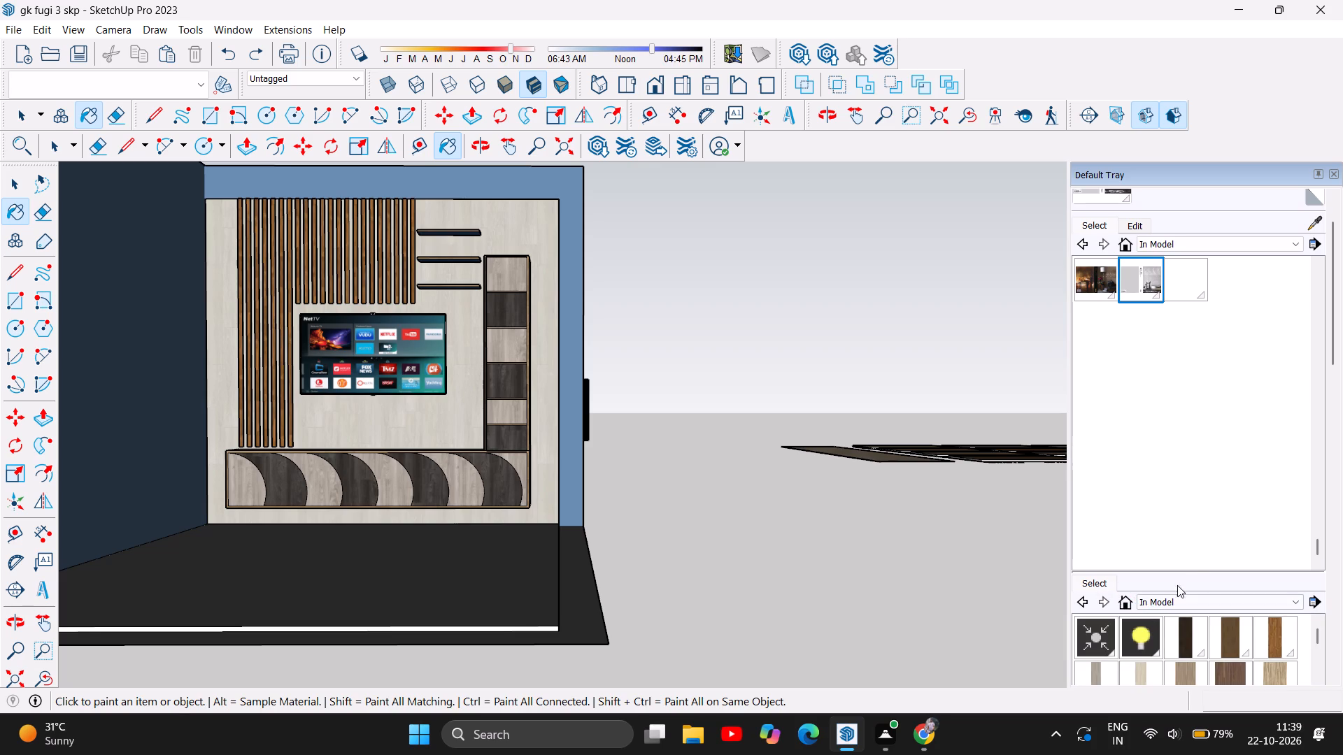
scroll(1193, 569, "down", 5)
scroll(1243, 648, "down", 8)
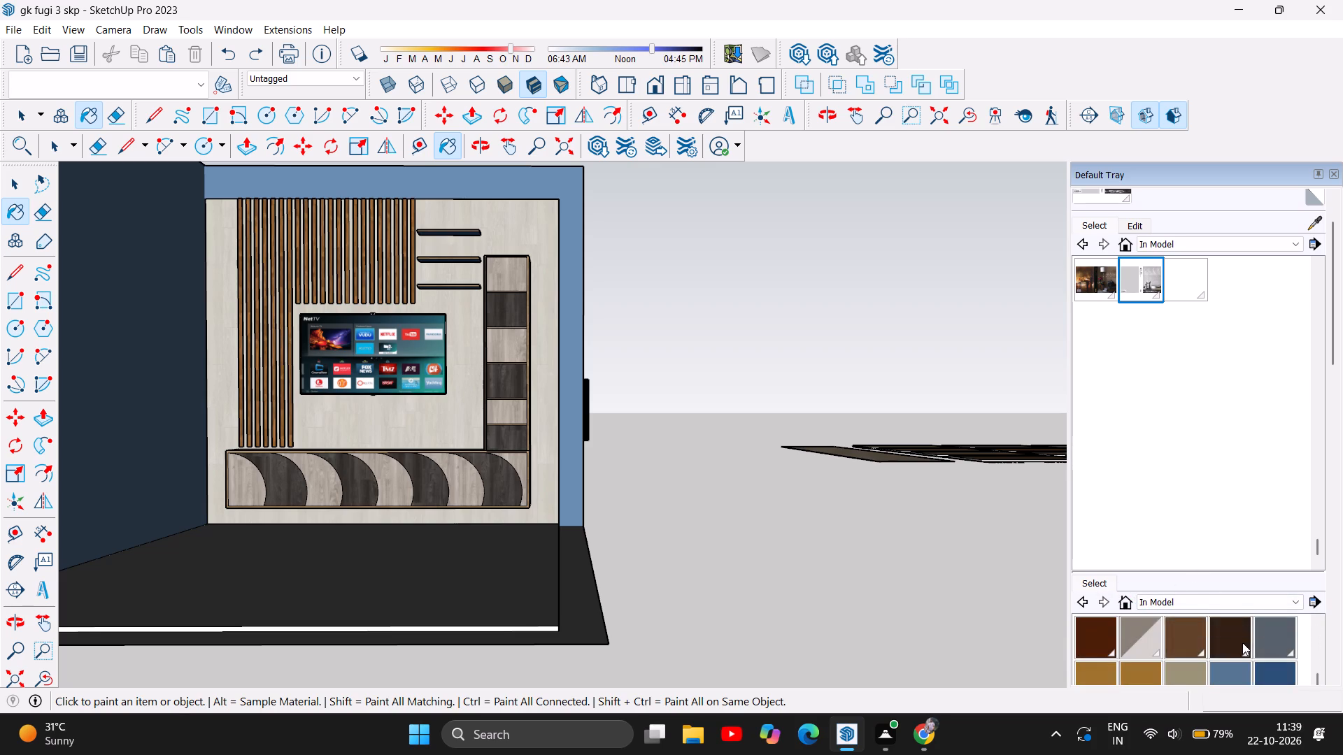
scroll(1242, 642, "down", 9)
scroll(1242, 642, "up", 4)
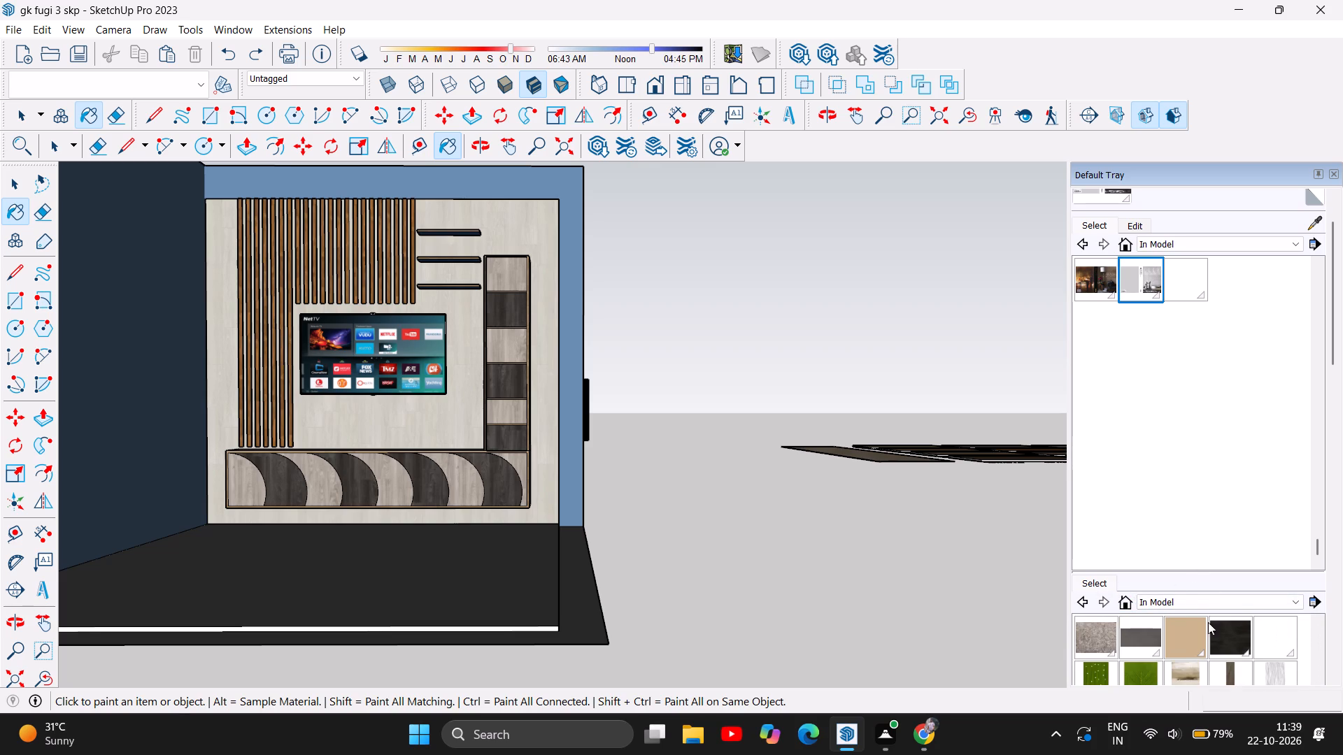
scroll(1172, 233, "up", 4)
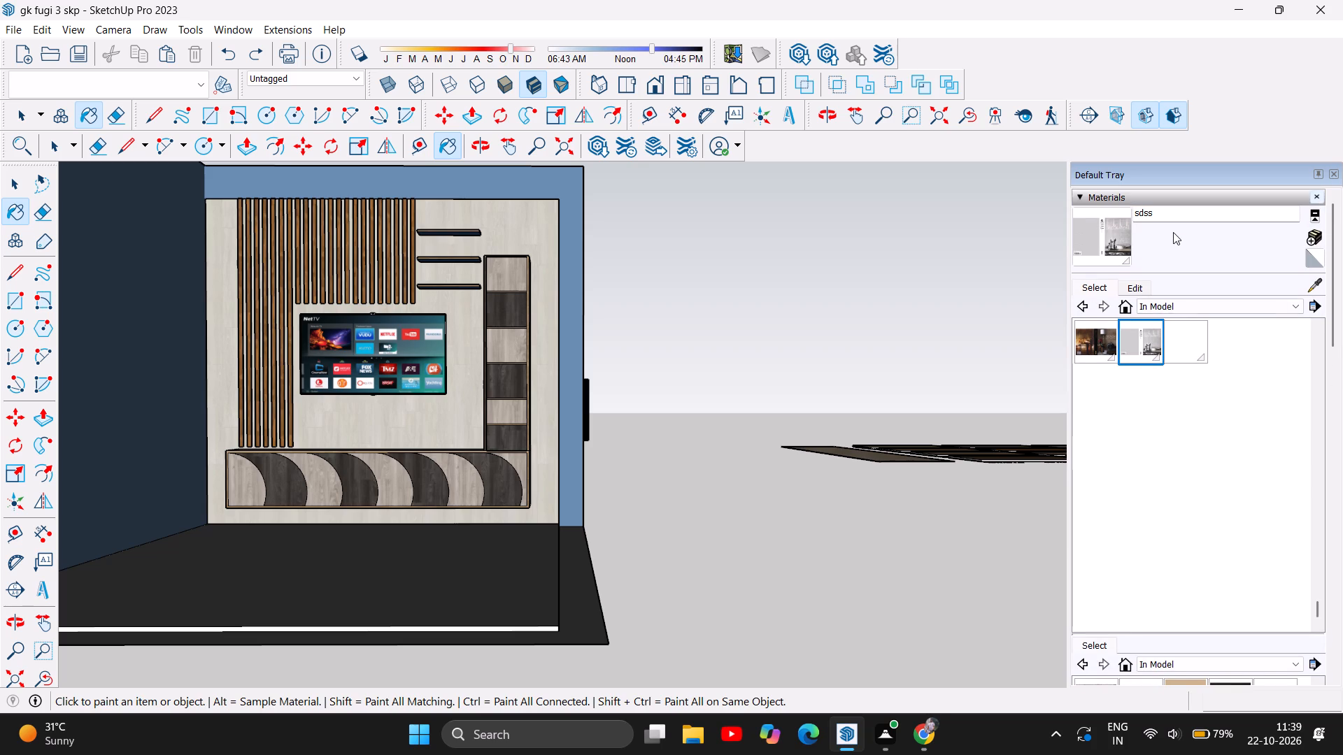
scroll(1173, 238, "up", 5)
Set the decor shelf component 4 to always face the camera and its shadows to face the sun.
left_click(1086, 192)
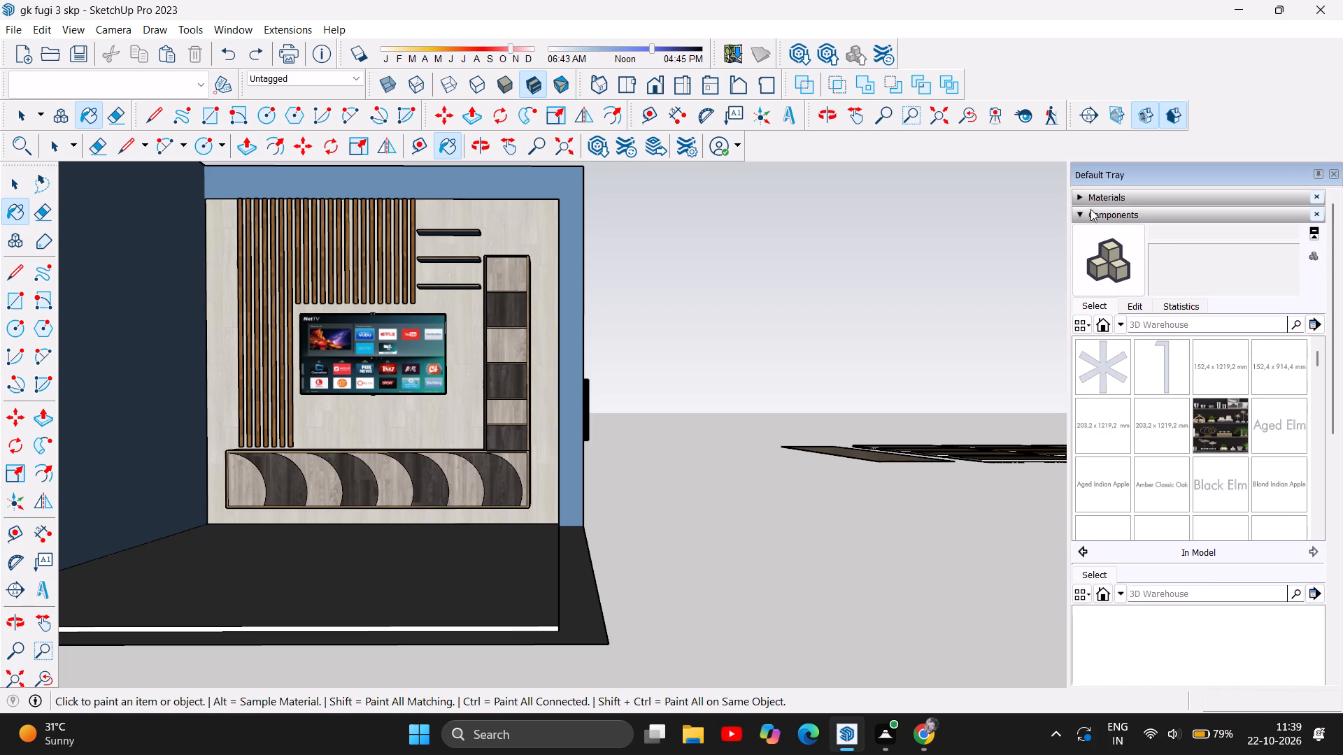
scroll(1231, 450, "down", 1)
left_click(1233, 444)
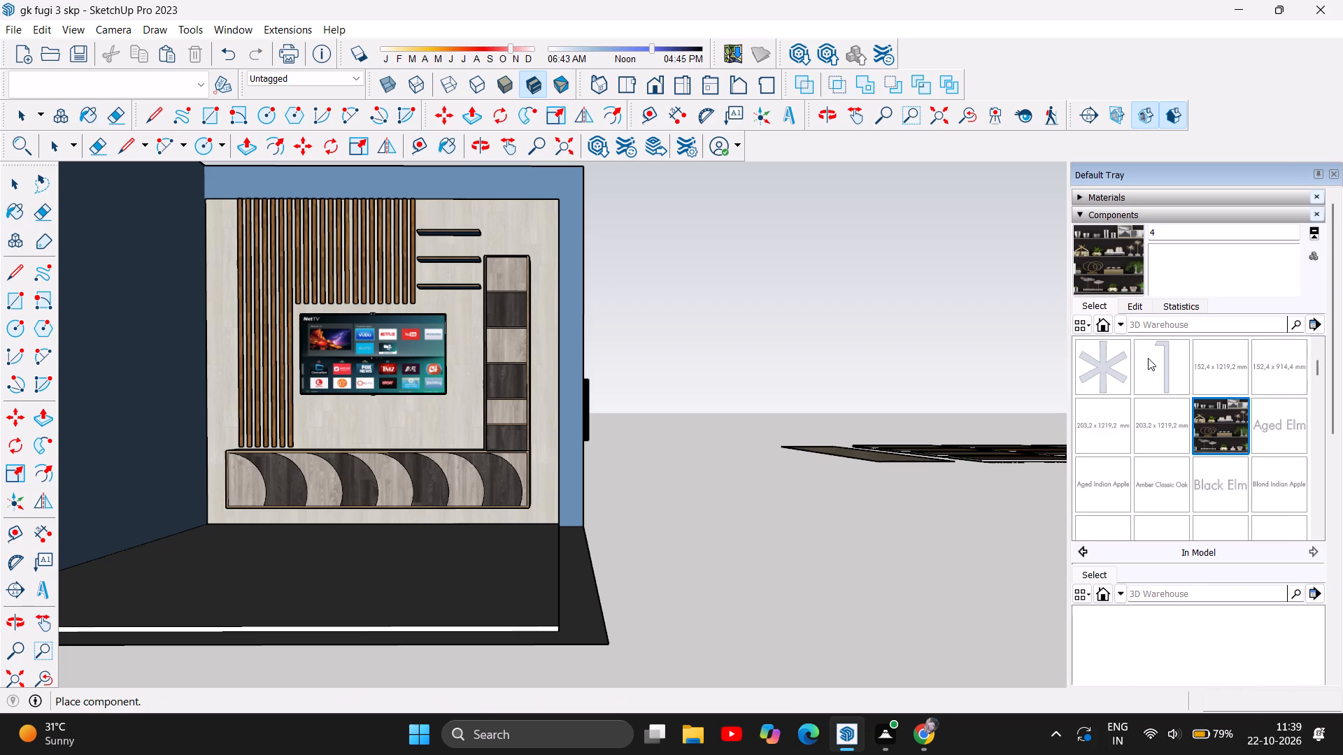
left_click(1138, 303)
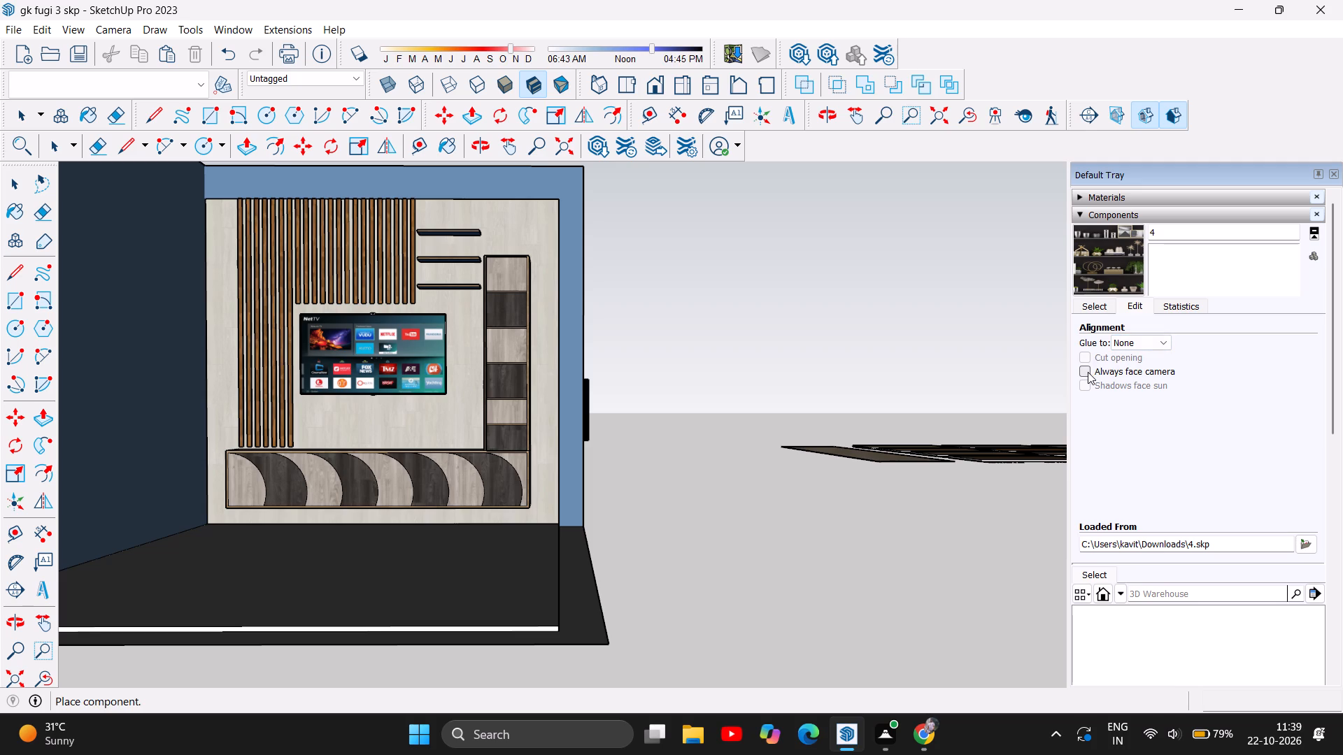
left_click(1088, 372)
left_click(1088, 386)
Display the in-model components in the secondary component browser and pick the decor shelf component 4 for placement.
left_click(1120, 597)
left_click(1103, 594)
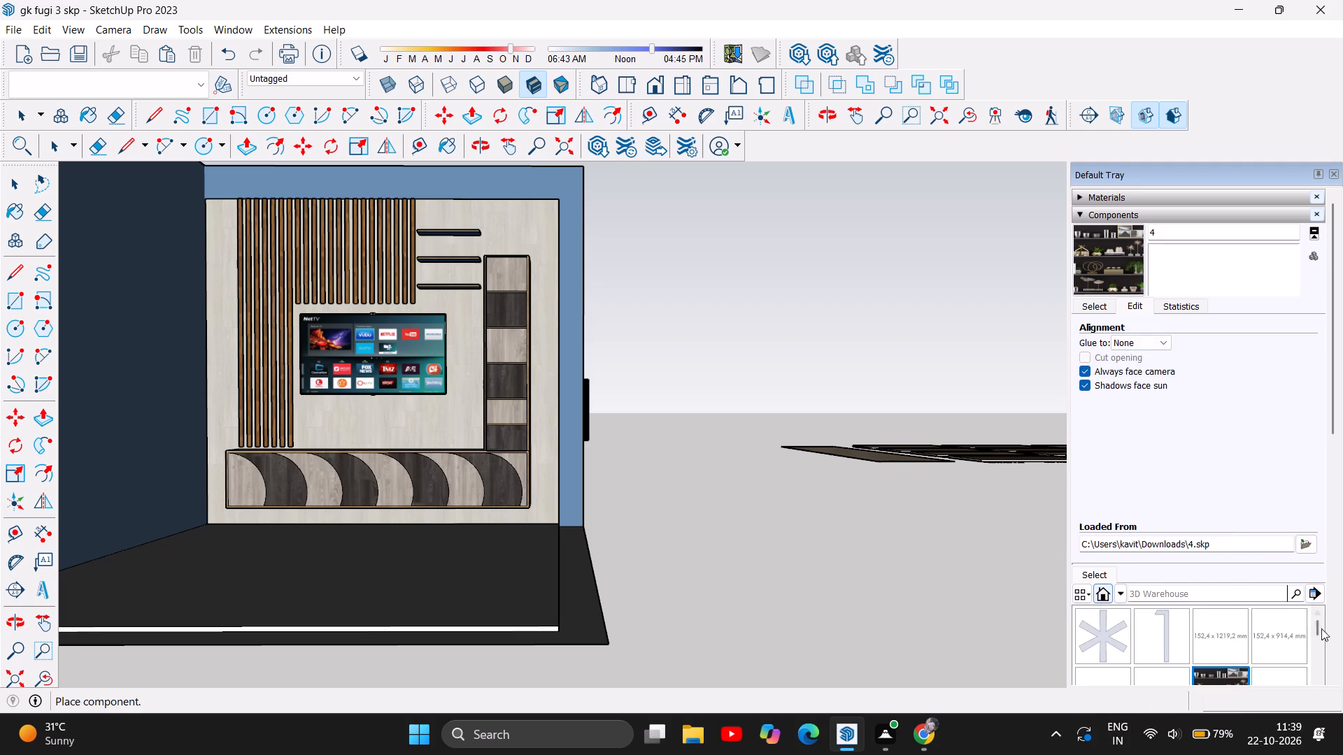
scroll(1205, 508, "down", 4)
left_click(1209, 545)
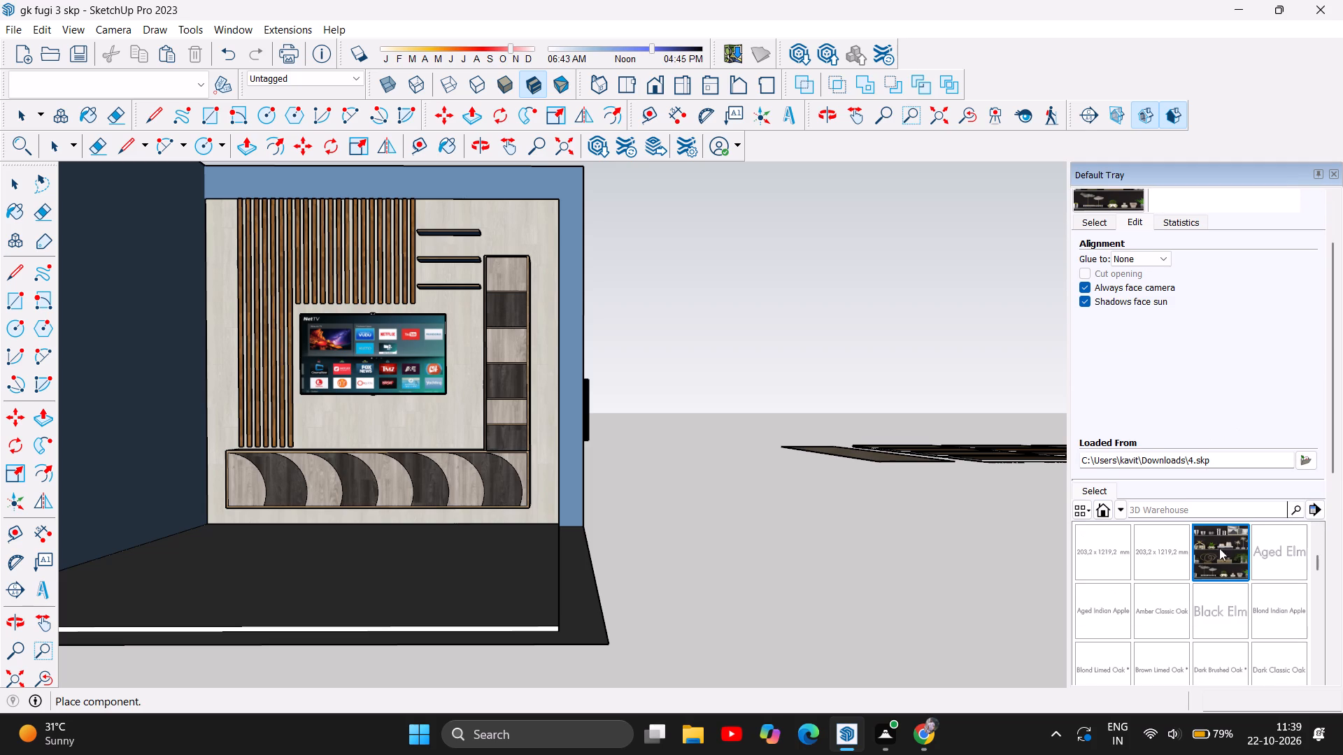
left_click(1316, 509)
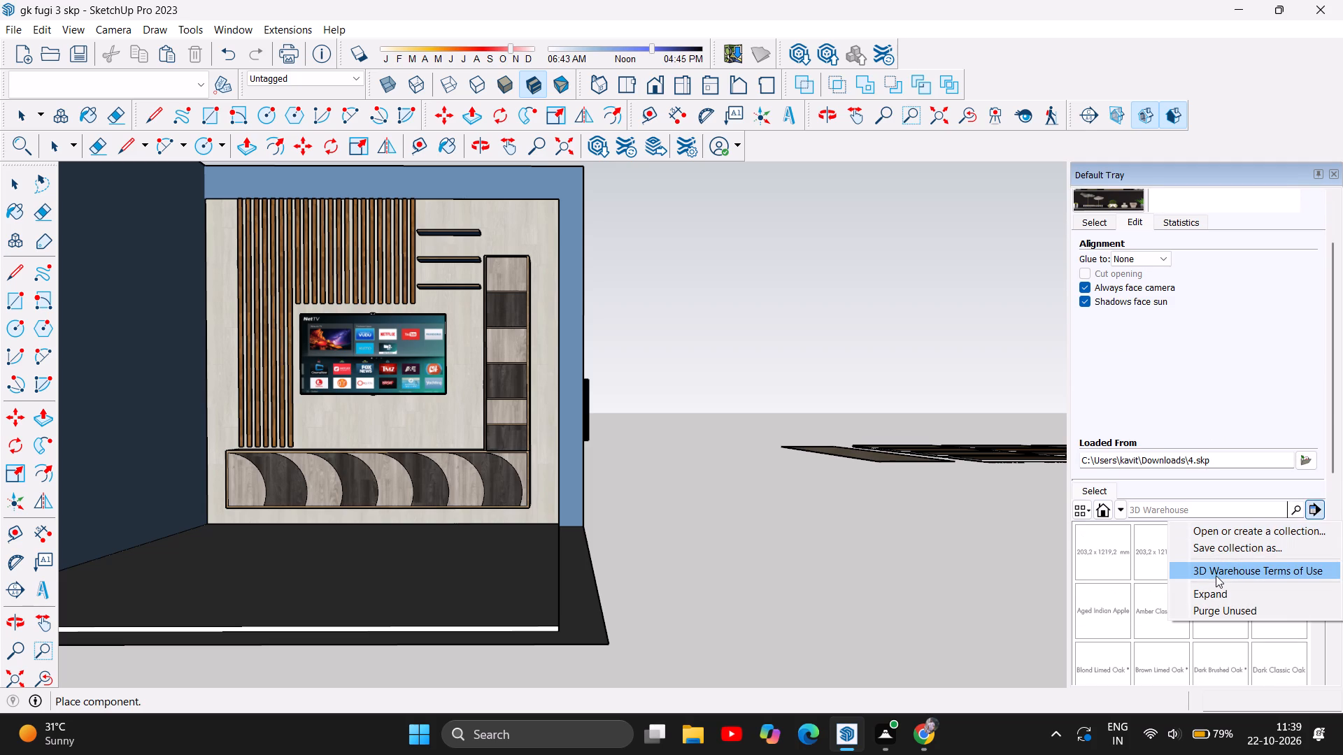
left_click(989, 566)
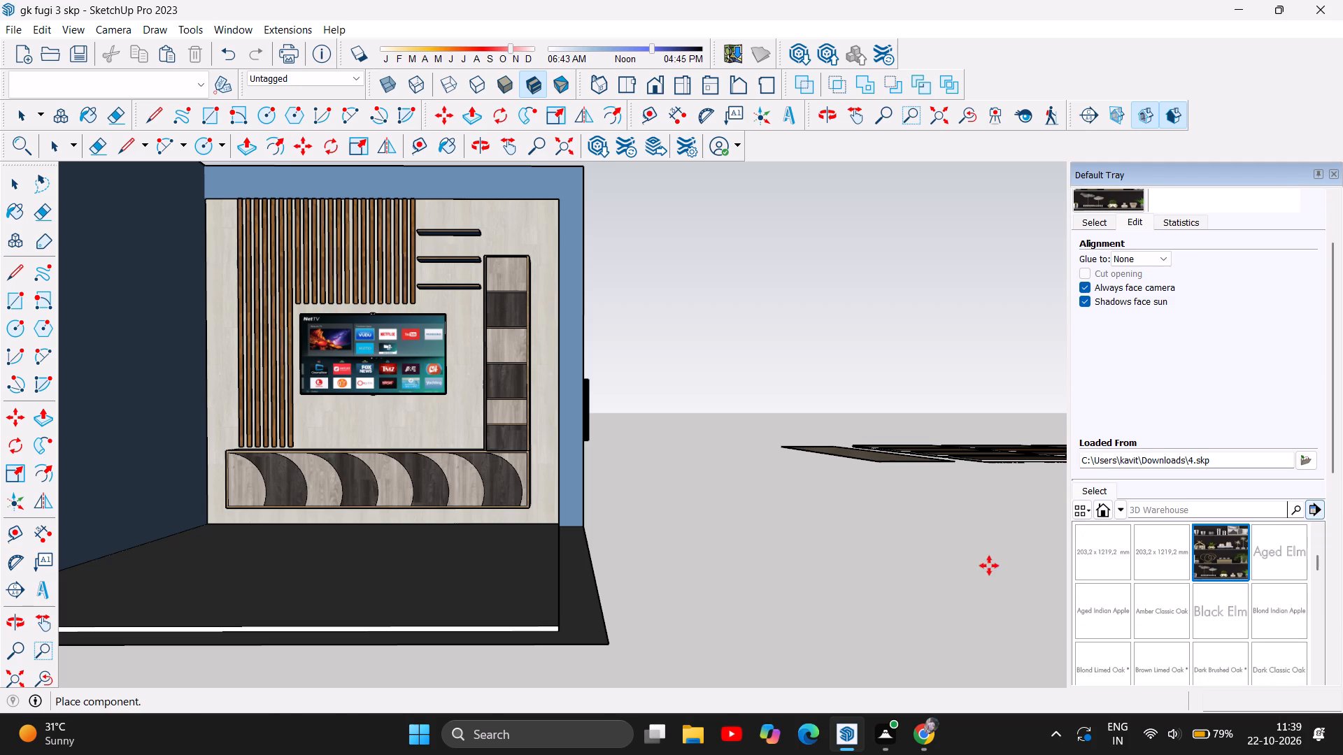
left_click(1221, 564)
Look through the in-model components for decor pieces suited to the TV unit room.
scroll(1141, 598, "down", 5)
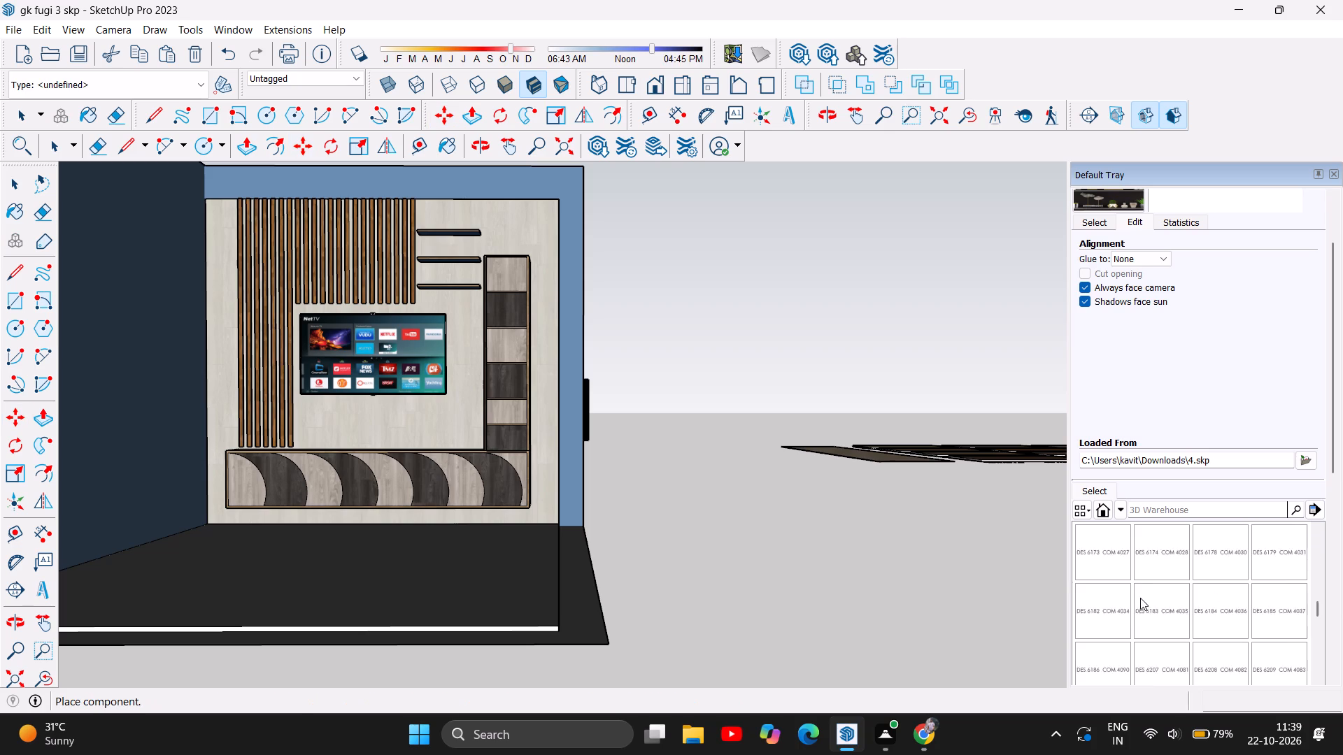
scroll(1191, 614, "down", 13)
scroll(1191, 616, "up", 1)
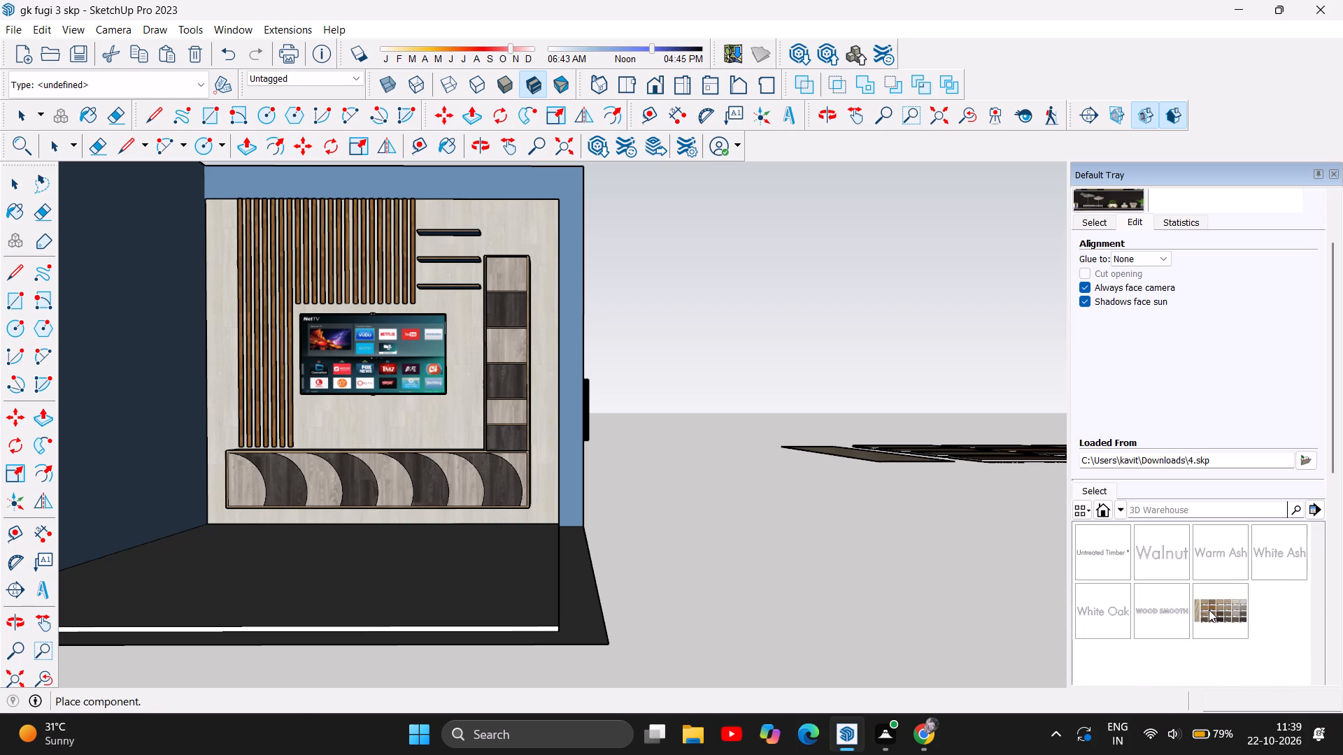
scroll(1209, 610, "up", 6)
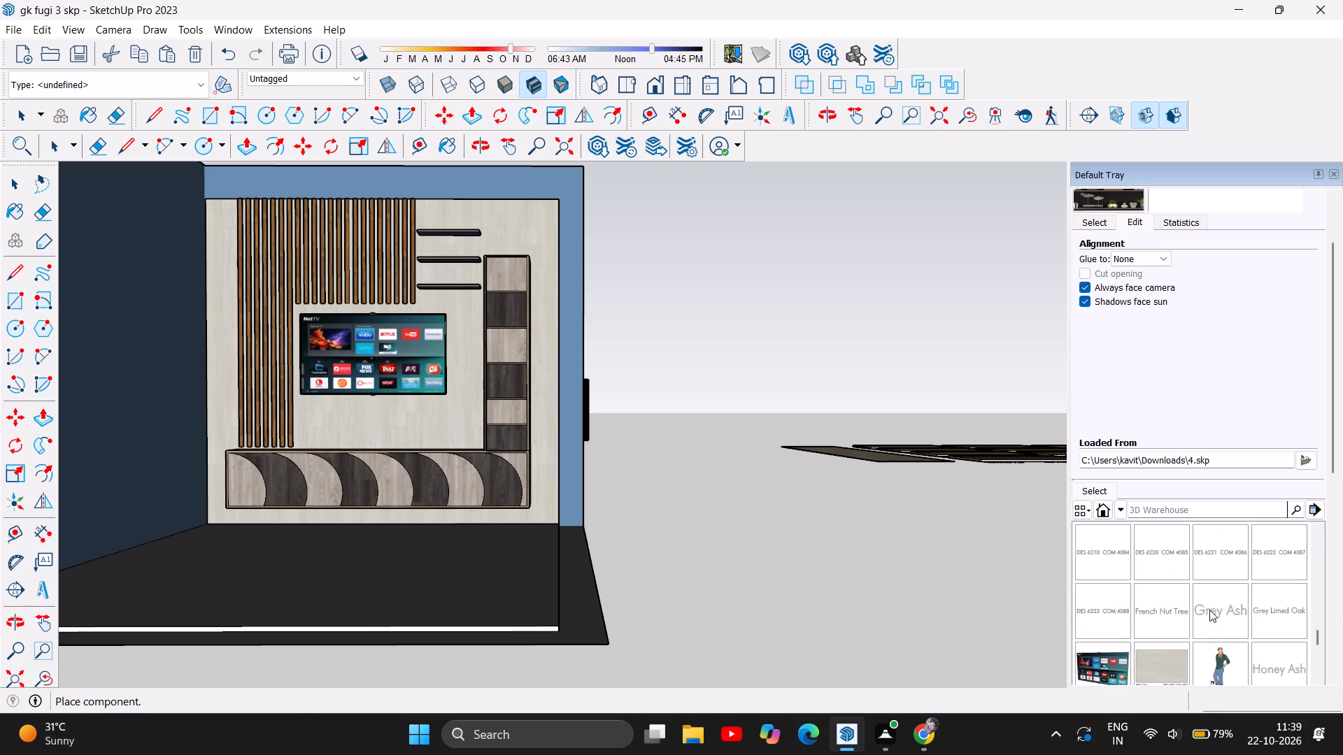
scroll(1209, 610, "up", 10)
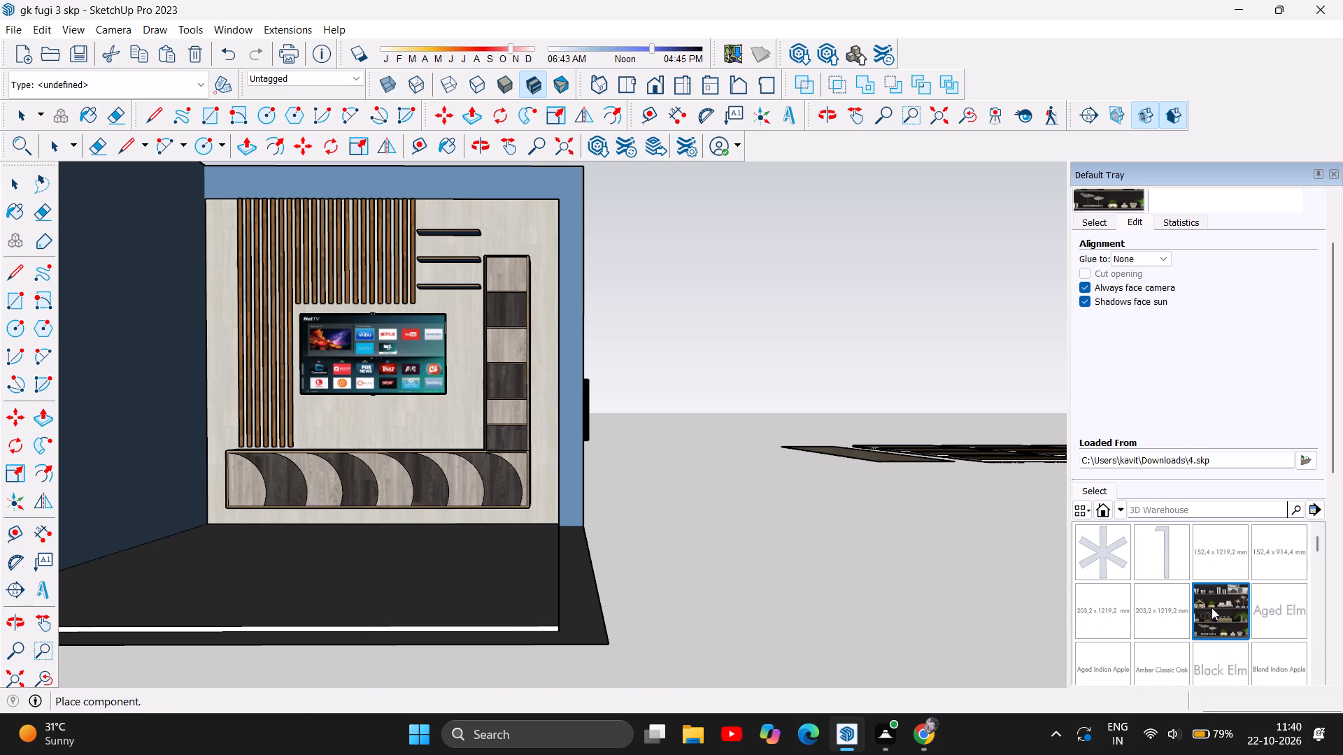
scroll(1213, 607, "up", 3)
scroll(1213, 607, "down", 6)
scroll(1213, 607, "up", 6)
Look through the whole in-model component collection in the secondary browser for further decor pieces.
scroll(1209, 612, "down", 5)
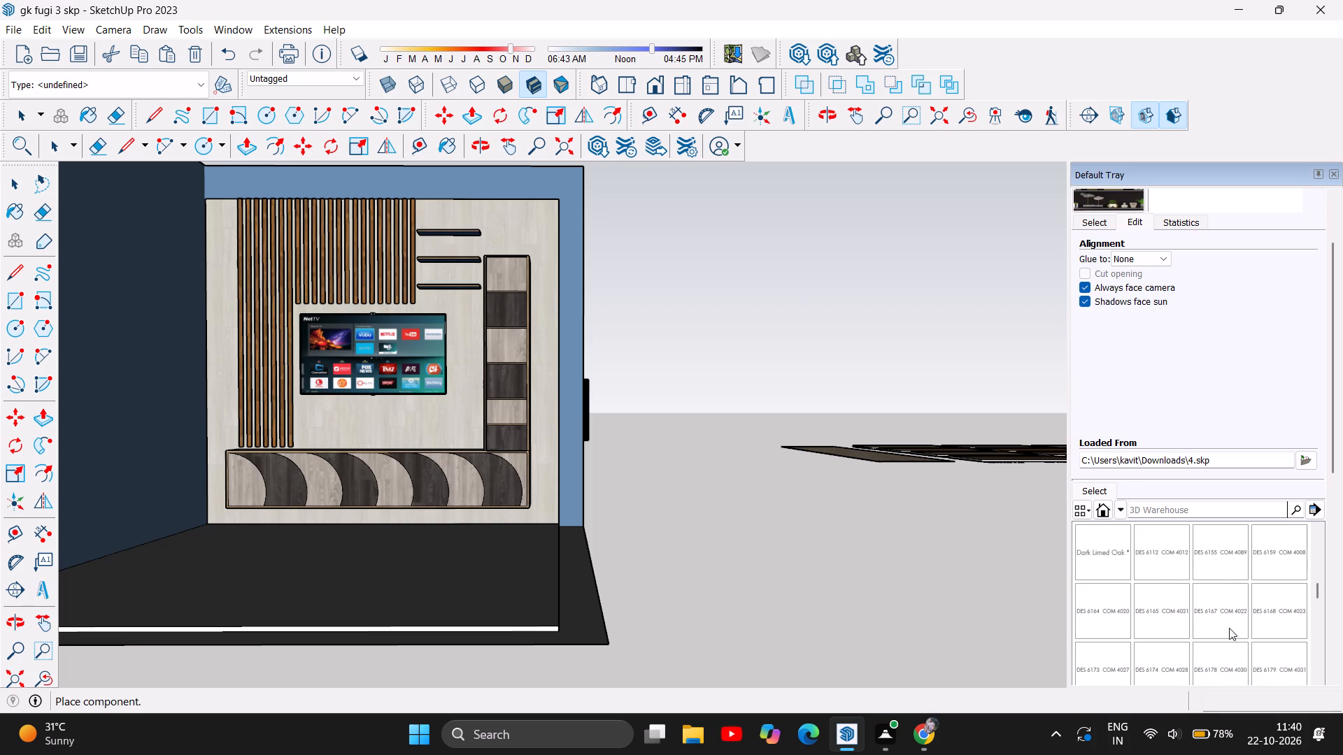
scroll(1231, 636, "down", 11)
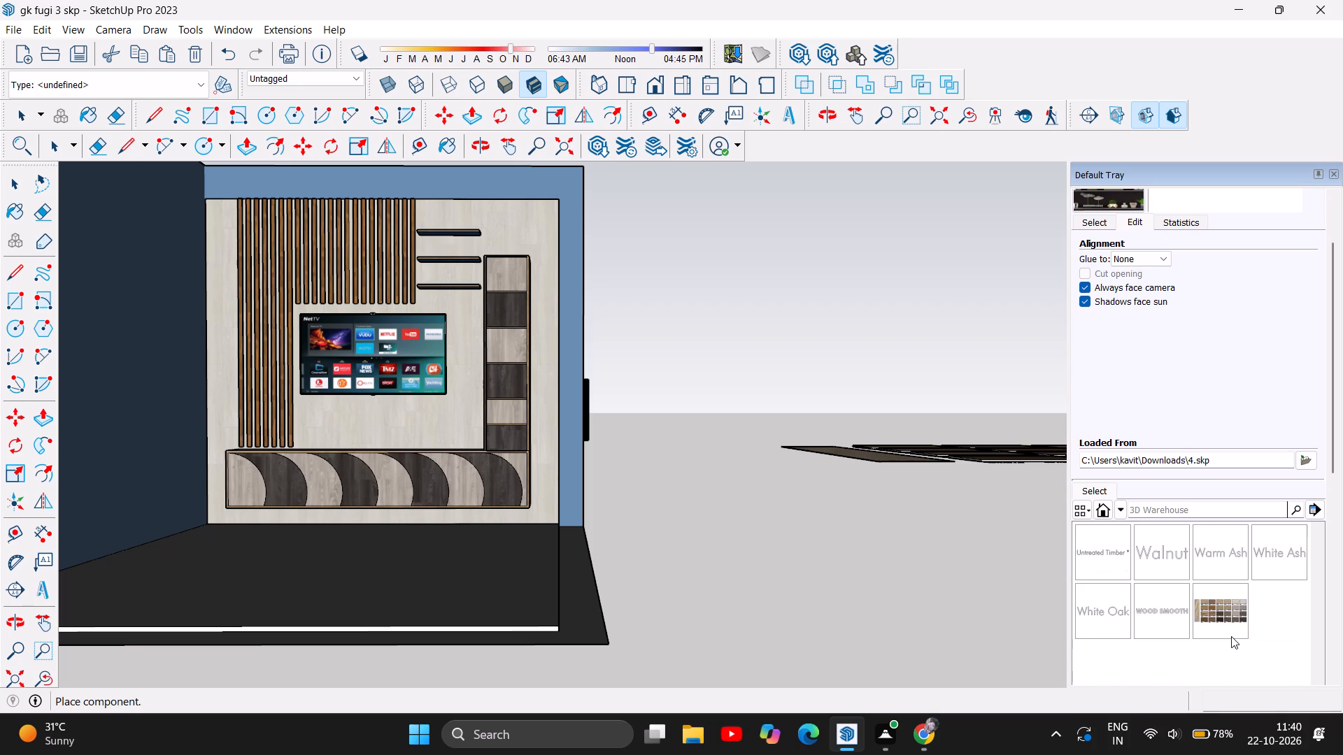
scroll(1231, 636, "down", 4)
scroll(1231, 636, "up", 19)
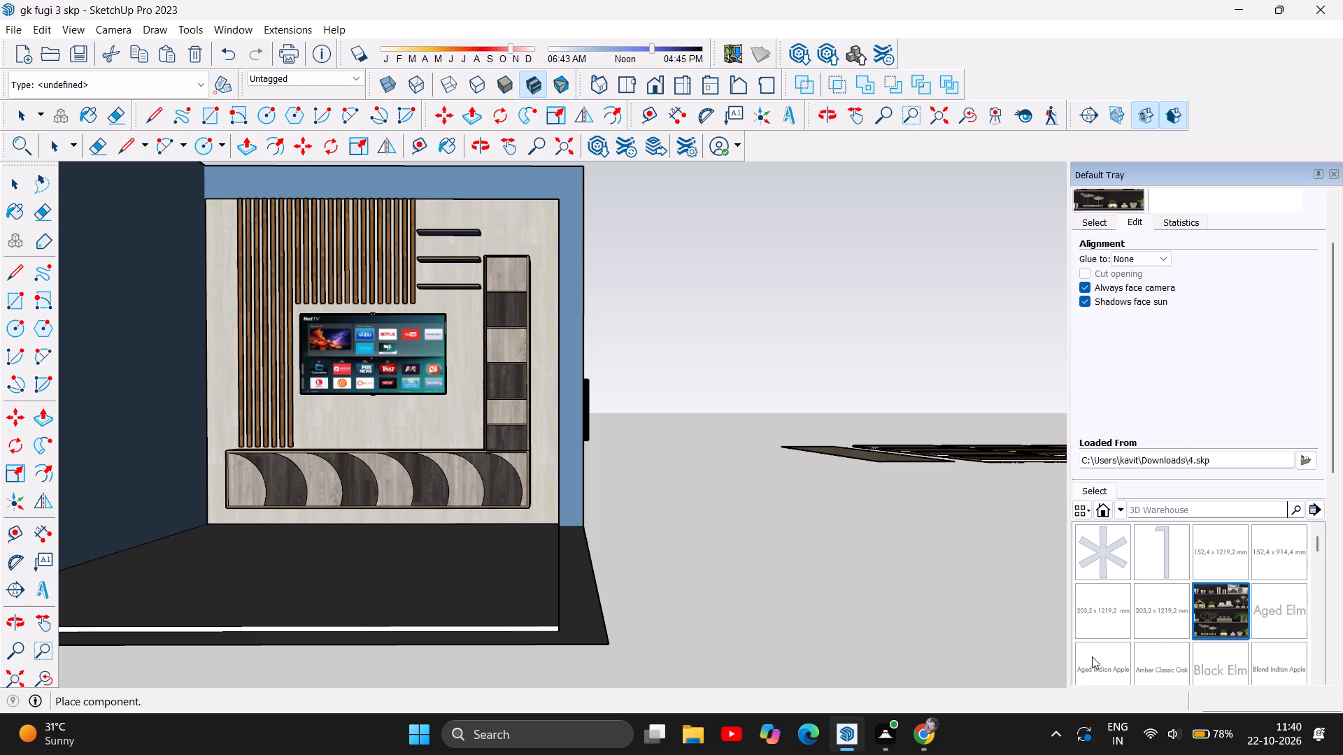
Place the decor shelf component 4 in the open space beside the TV unit room.
scroll(810, 537, "down", 4)
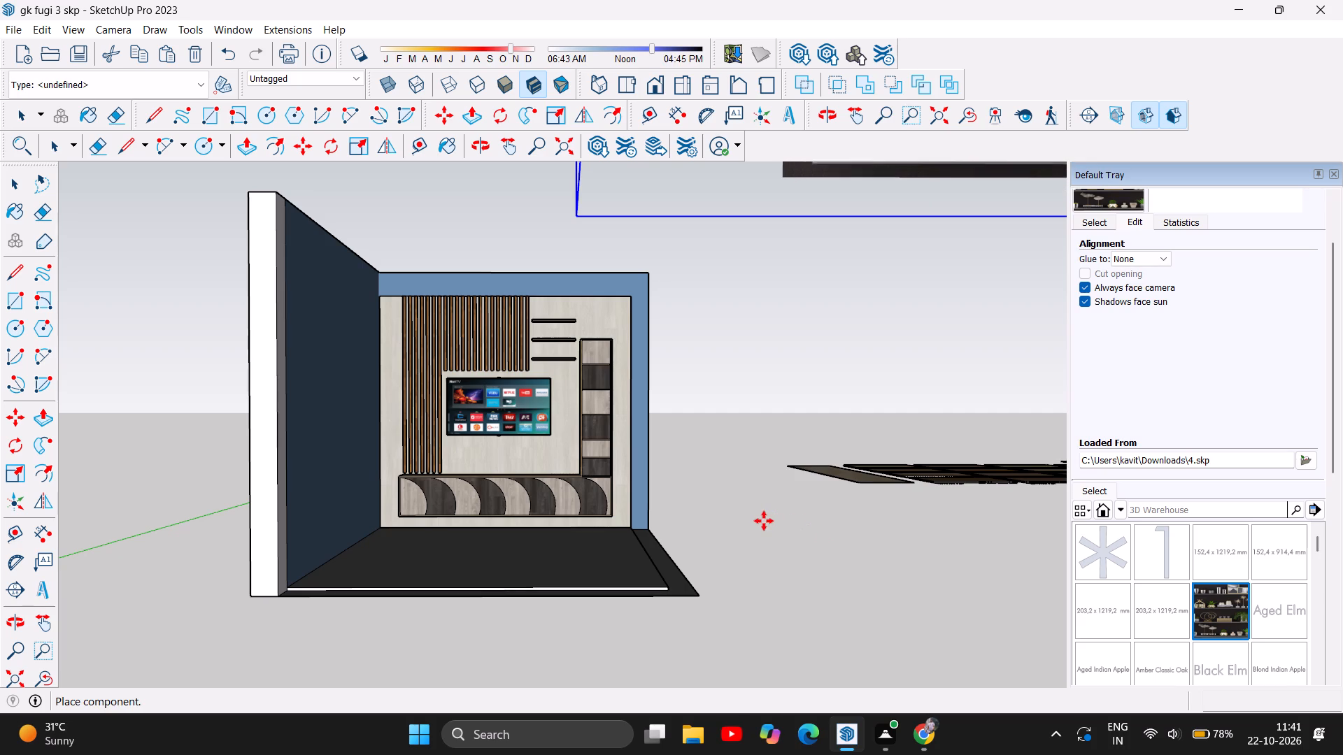
scroll(511, 354, "up", 6)
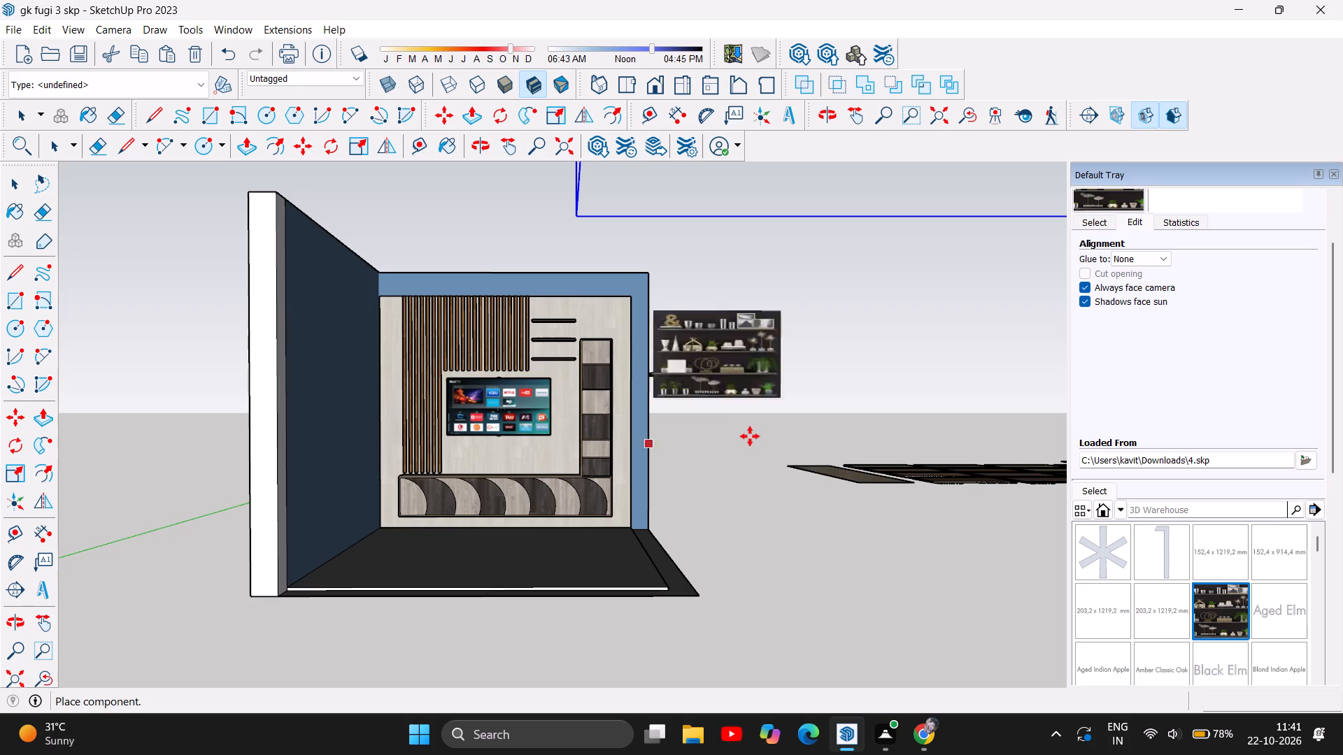
scroll(750, 436, "up", 3)
scroll(750, 436, "down", 2)
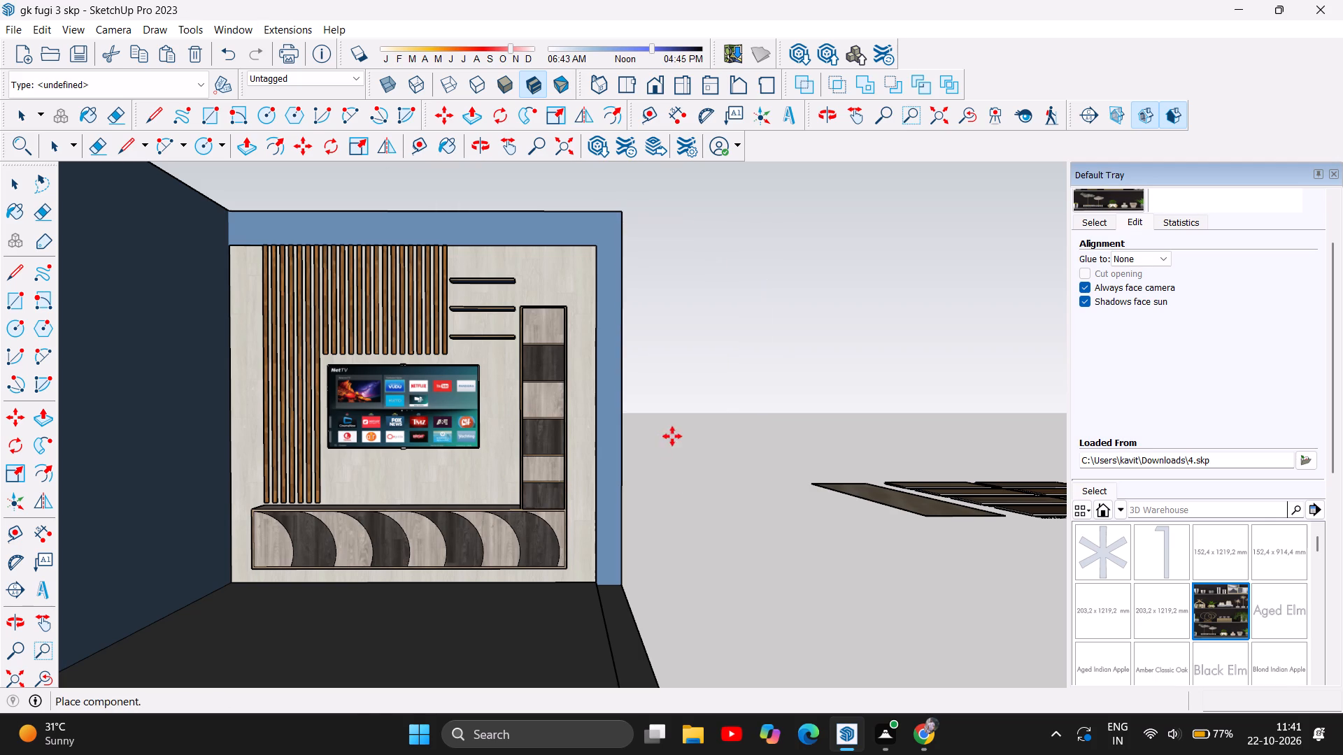
left_click(782, 368)
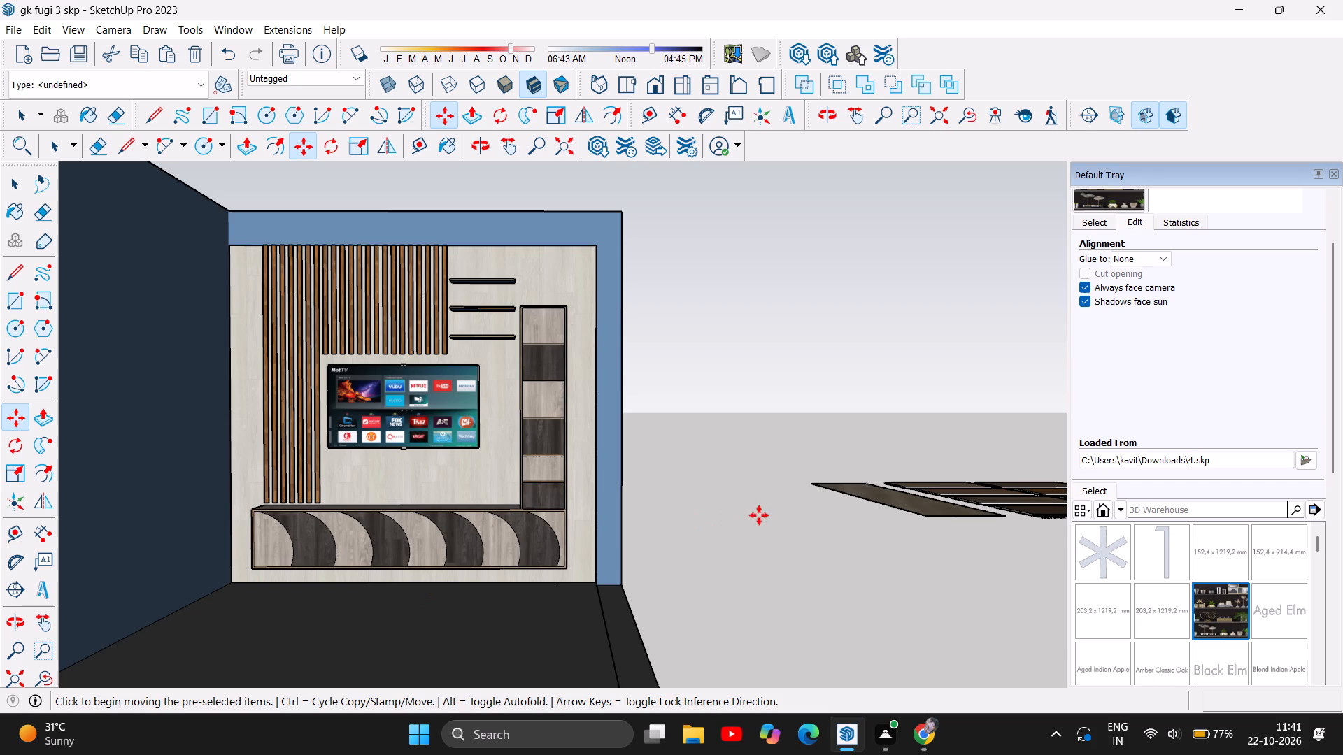
Move the newly placed decor shelf about 36' 10" away to the flat material boards beside the room, and leave the Move tool.
left_click(765, 545)
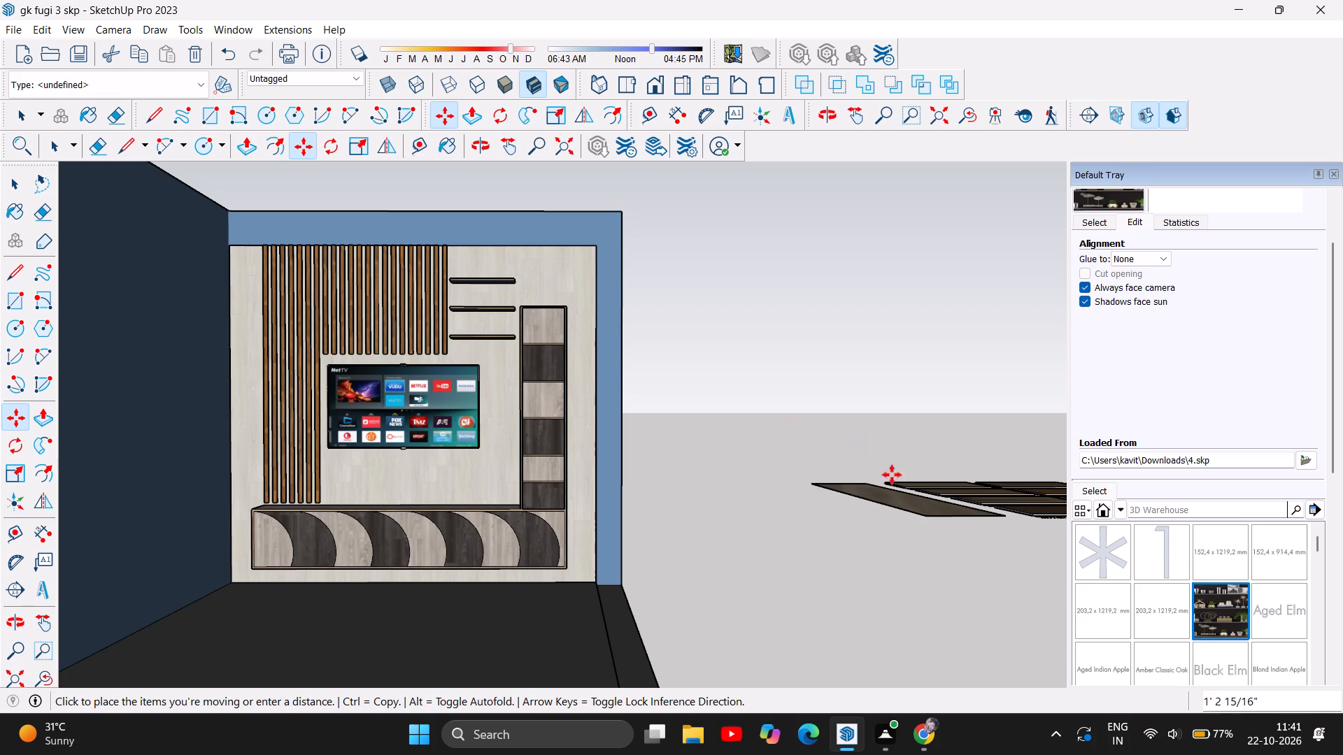
left_click(905, 506)
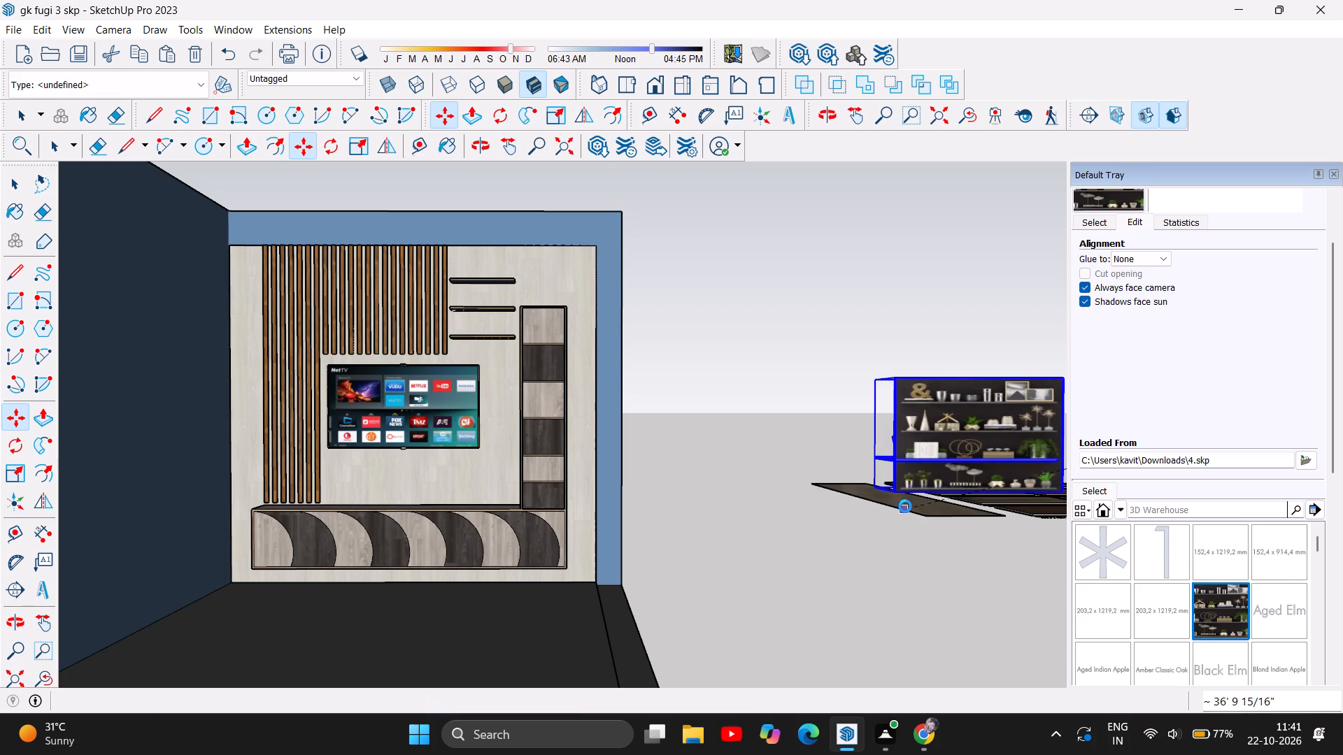
scroll(849, 586, "down", 9)
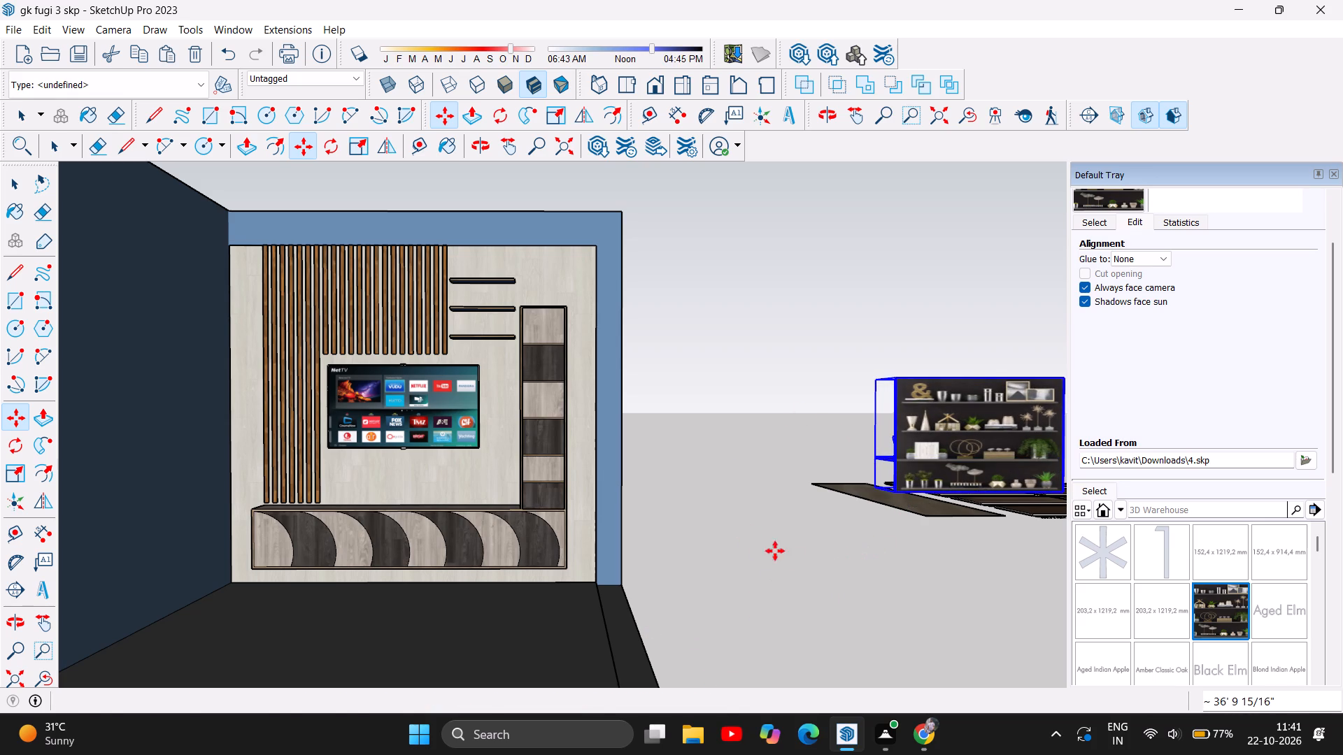
scroll(714, 534, "down", 9)
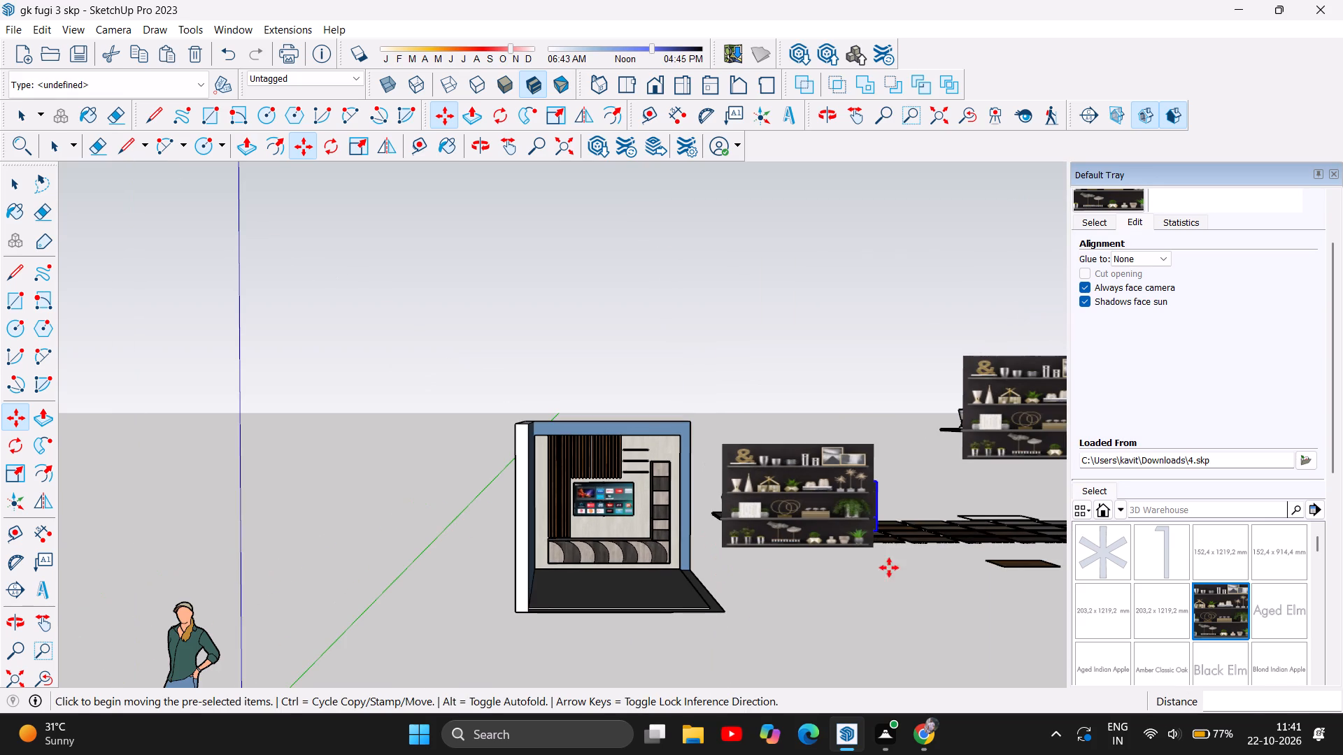
scroll(715, 562, "down", 6)
scroll(807, 525, "up", 13)
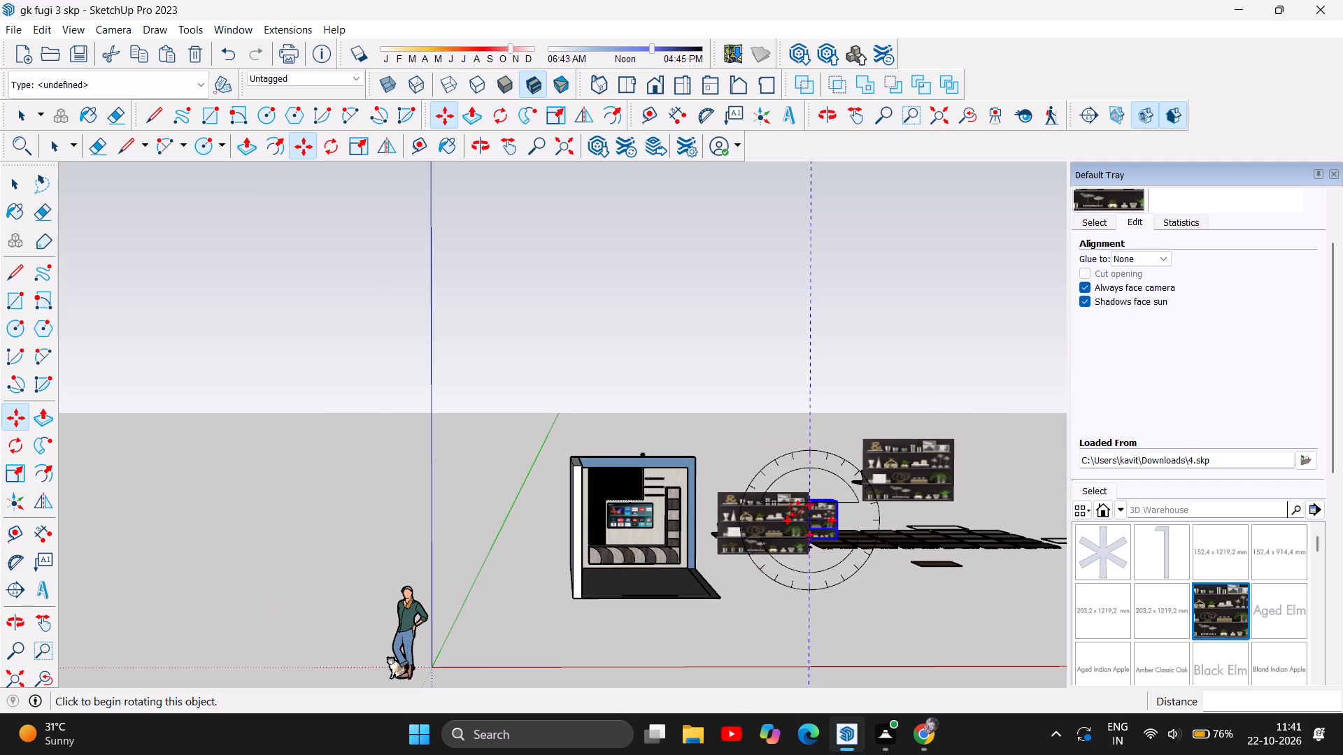
left_click(28, 192)
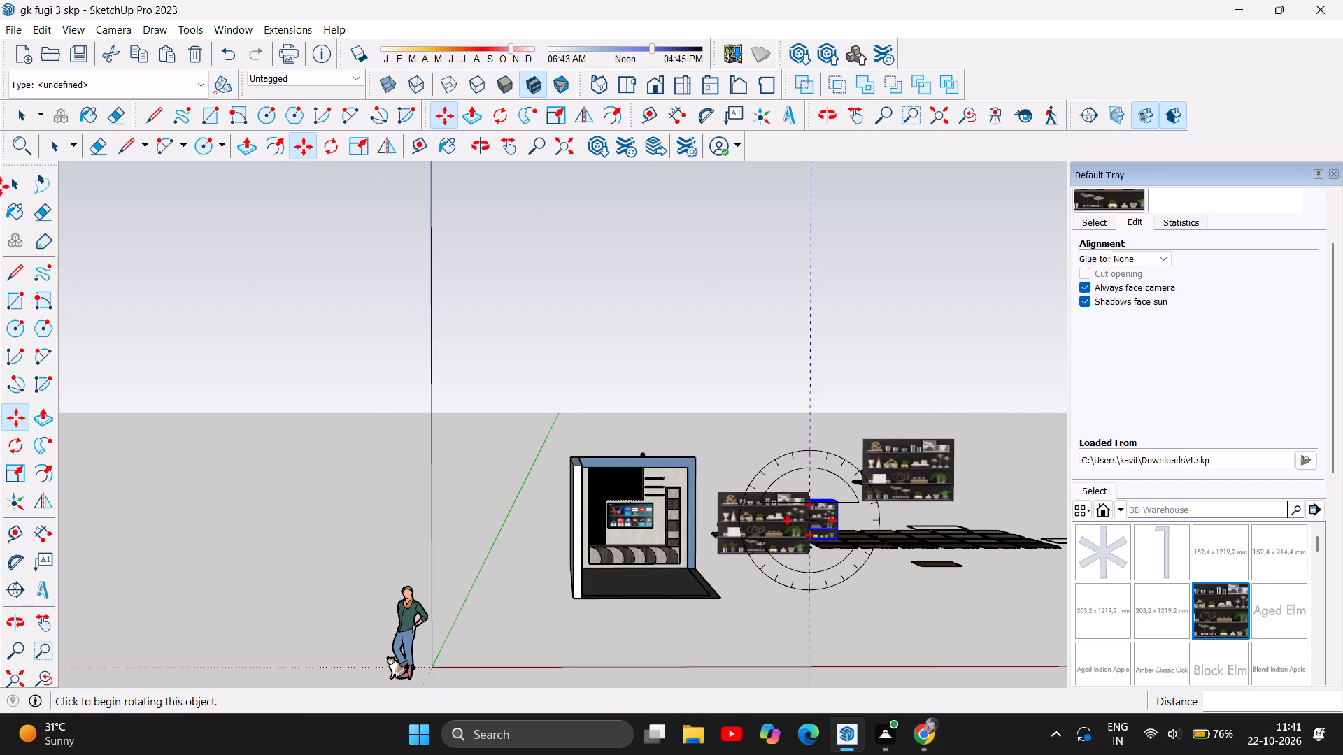
triple_click(13, 188)
left_click(14, 188)
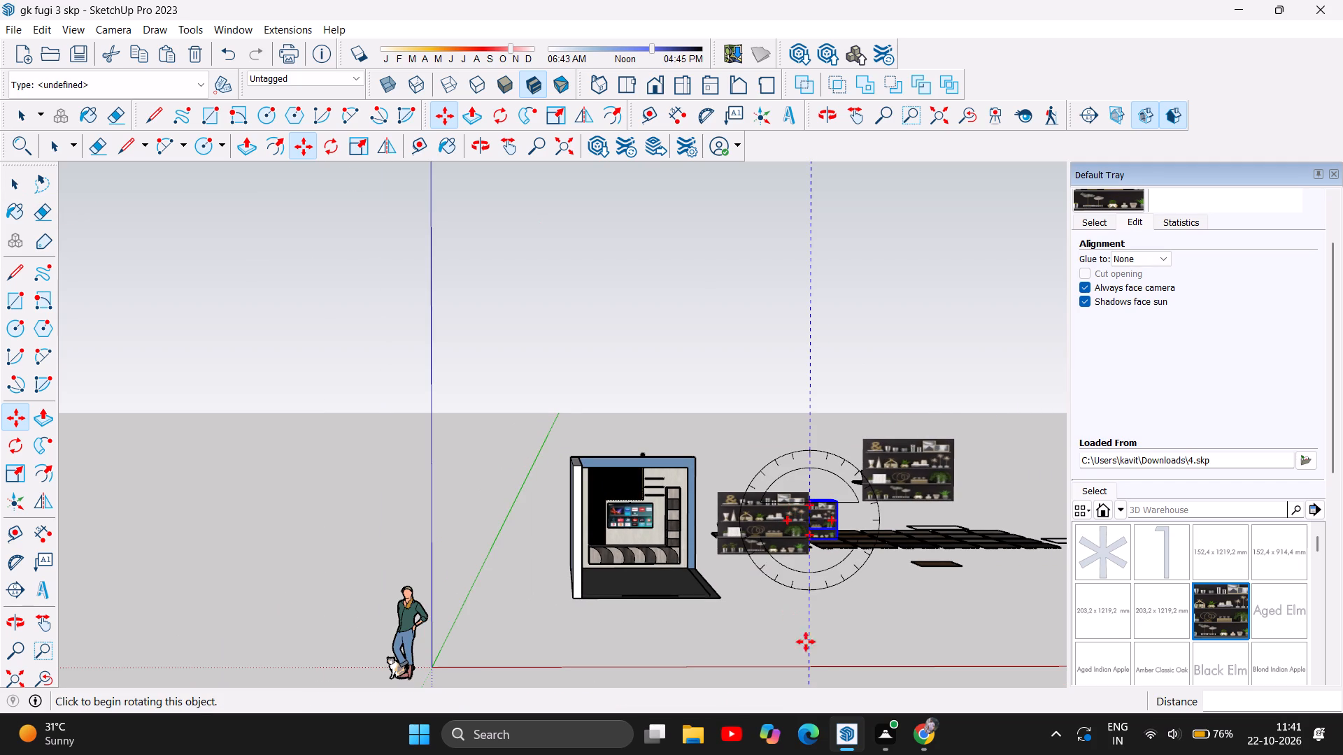
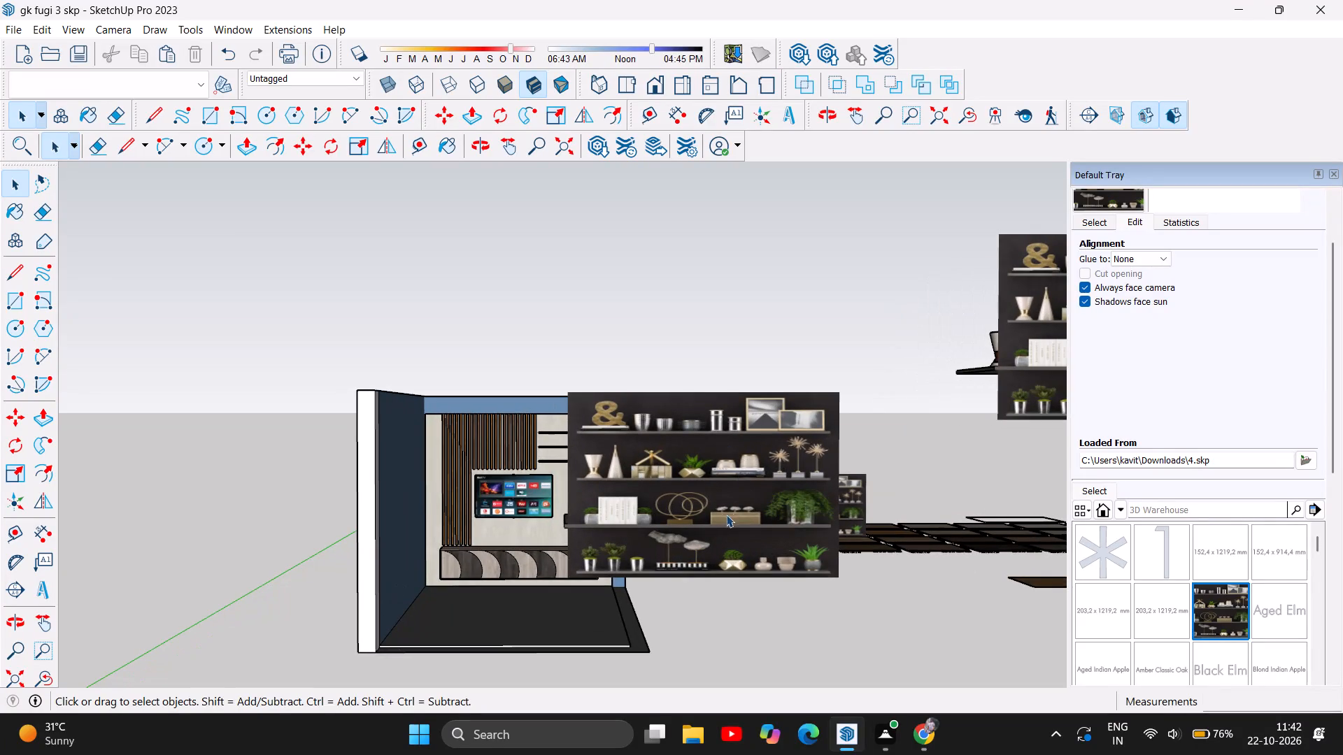
Move the decor shelf that blocks the view of the TV unit about 3' 6 1/2" out to the side of the room.
scroll(714, 483, "up", 7)
scroll(716, 483, "down", 2)
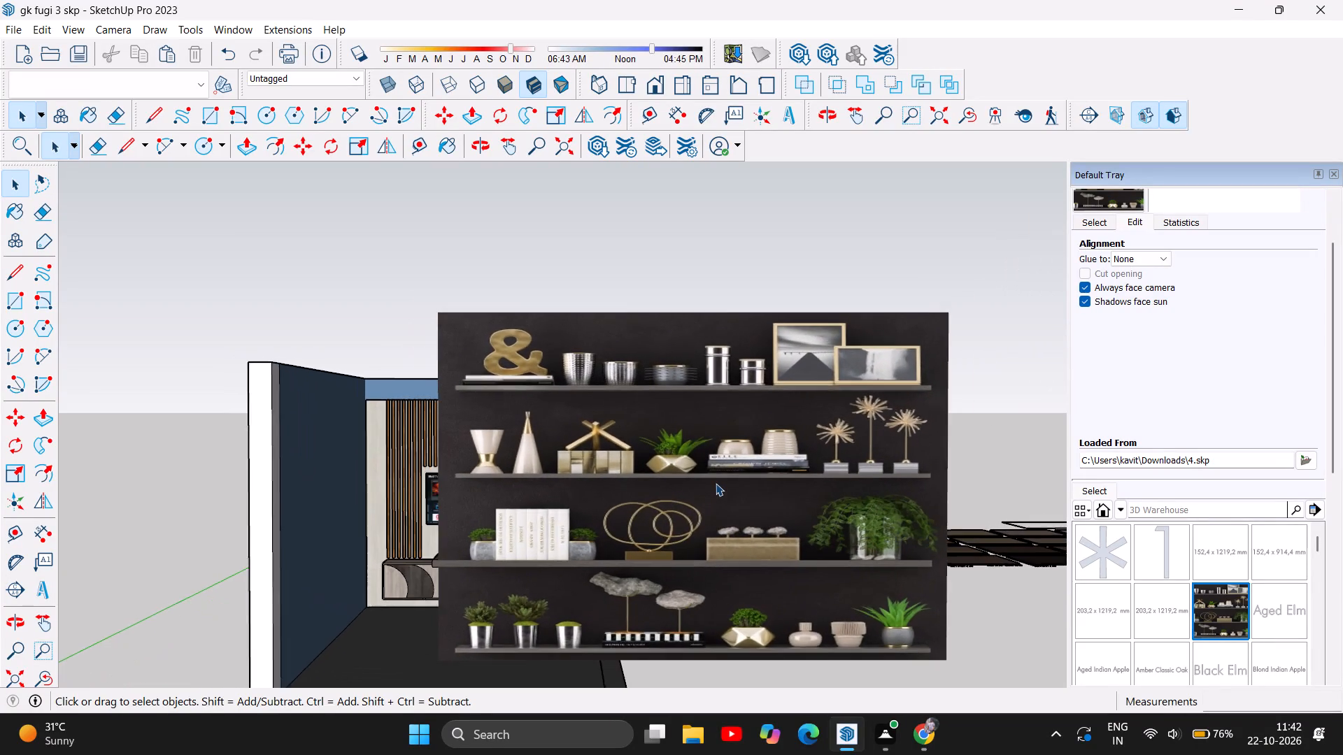
scroll(716, 483, "down", 4)
scroll(716, 483, "up", 5)
left_click(605, 506)
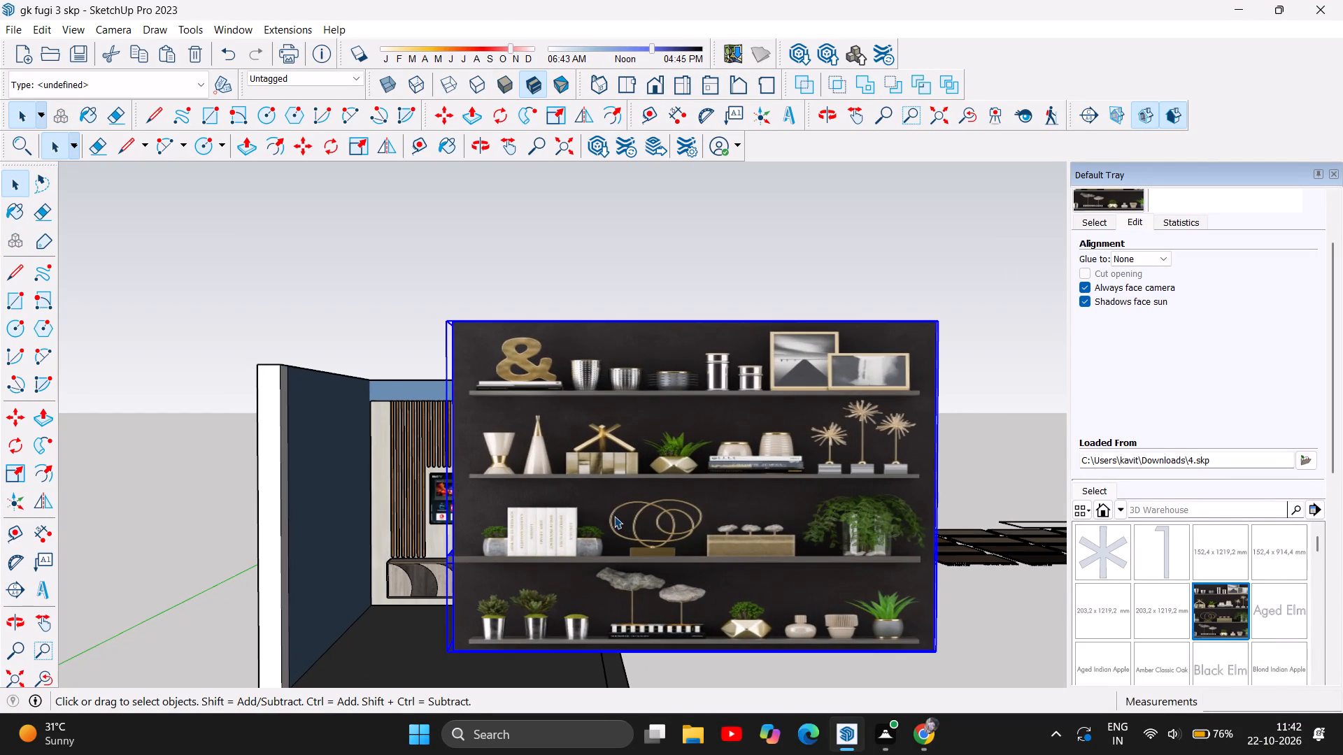
left_click_drag(554, 524, 660, 502)
left_click(446, 123)
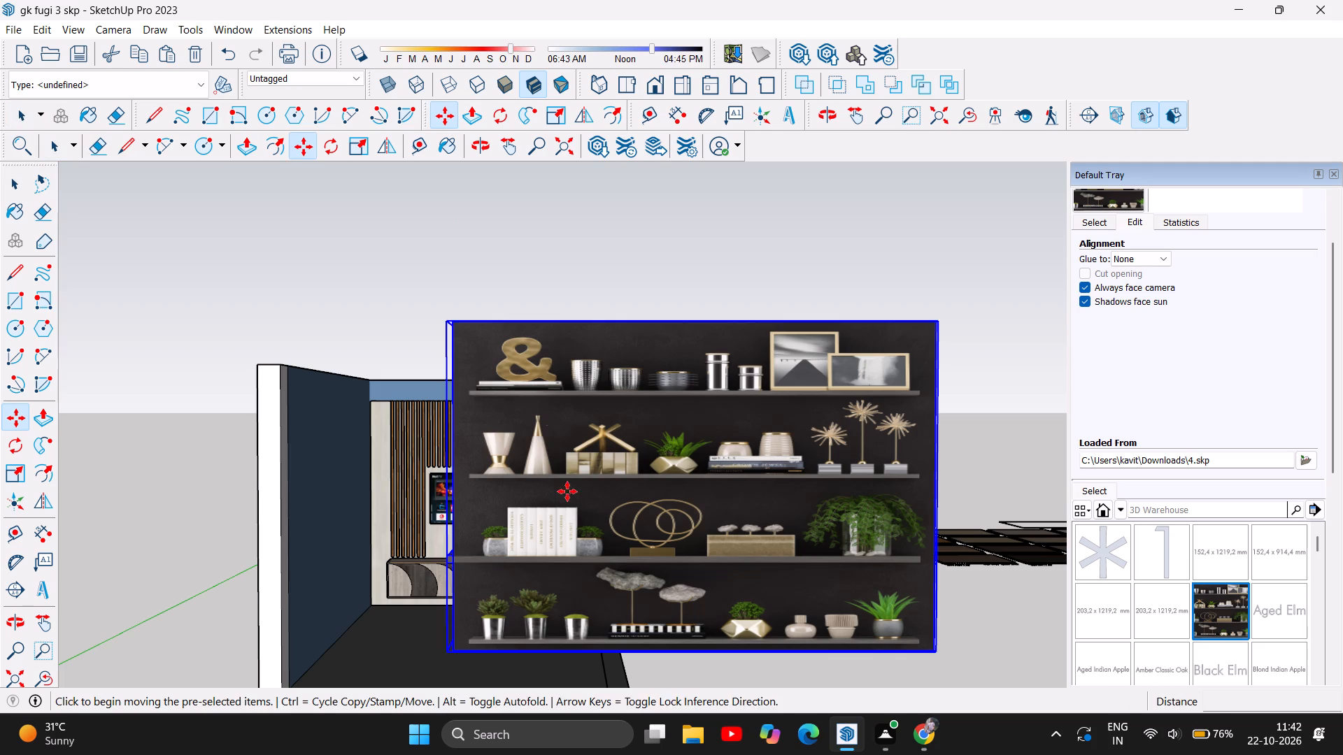
left_click_drag(572, 482, 825, 496)
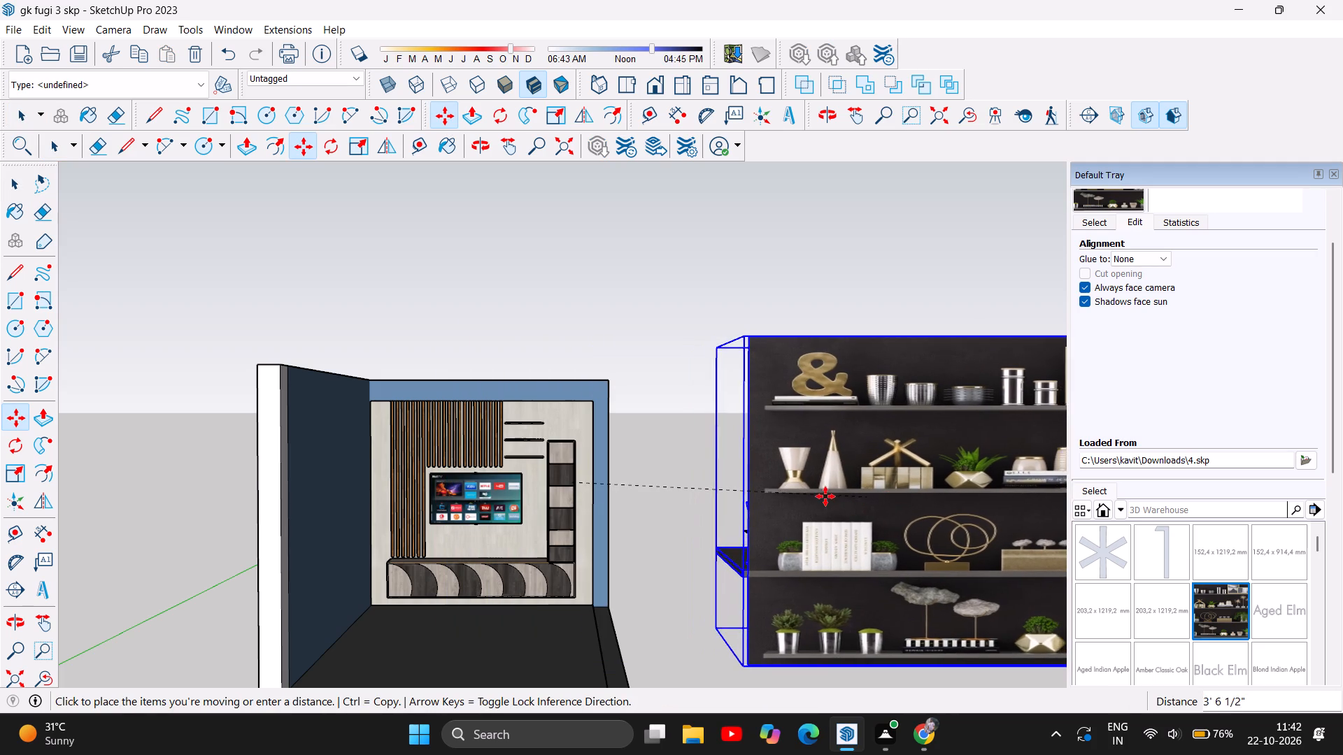
left_click_drag(825, 496, 824, 496)
Examine the moved decor shelf's position relative to the room, the material boards and the other shelf copies from several angles.
scroll(712, 558, "up", 5)
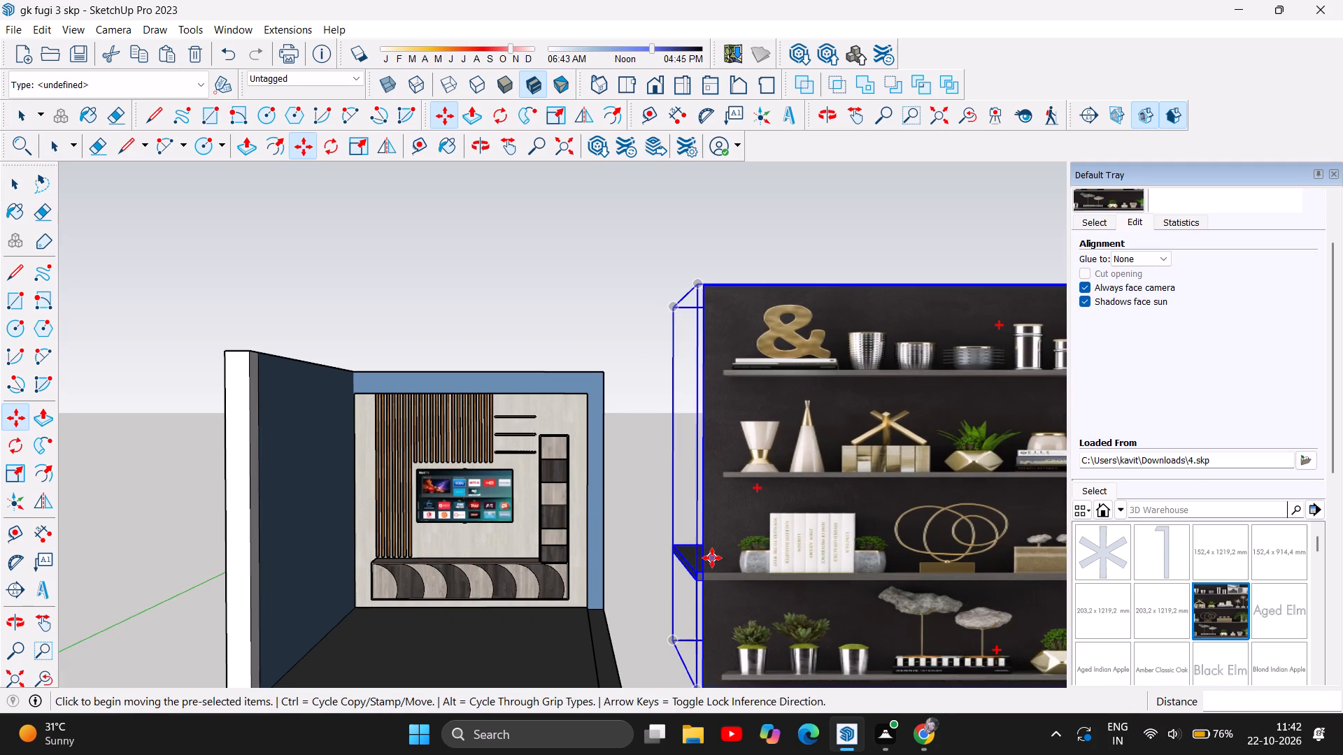
scroll(712, 558, "up", 1)
scroll(729, 619, "up", 6)
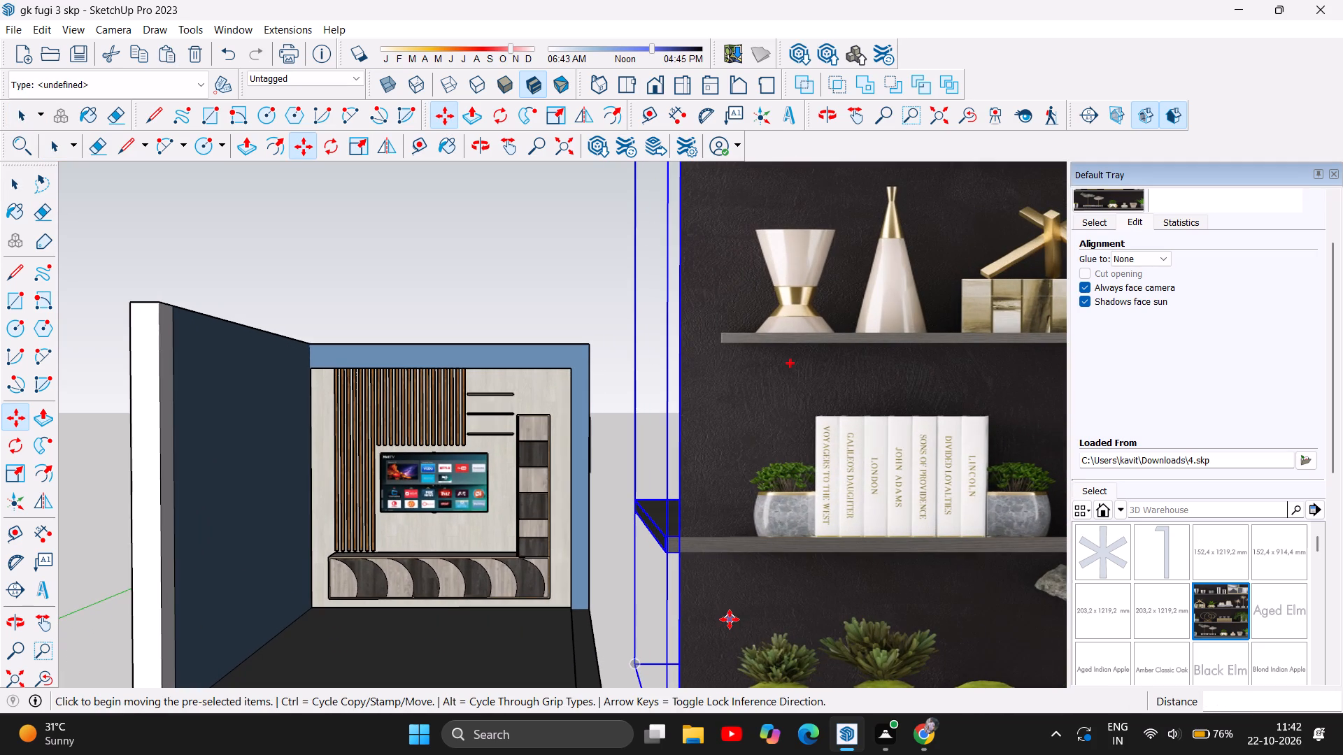
scroll(731, 619, "down", 6)
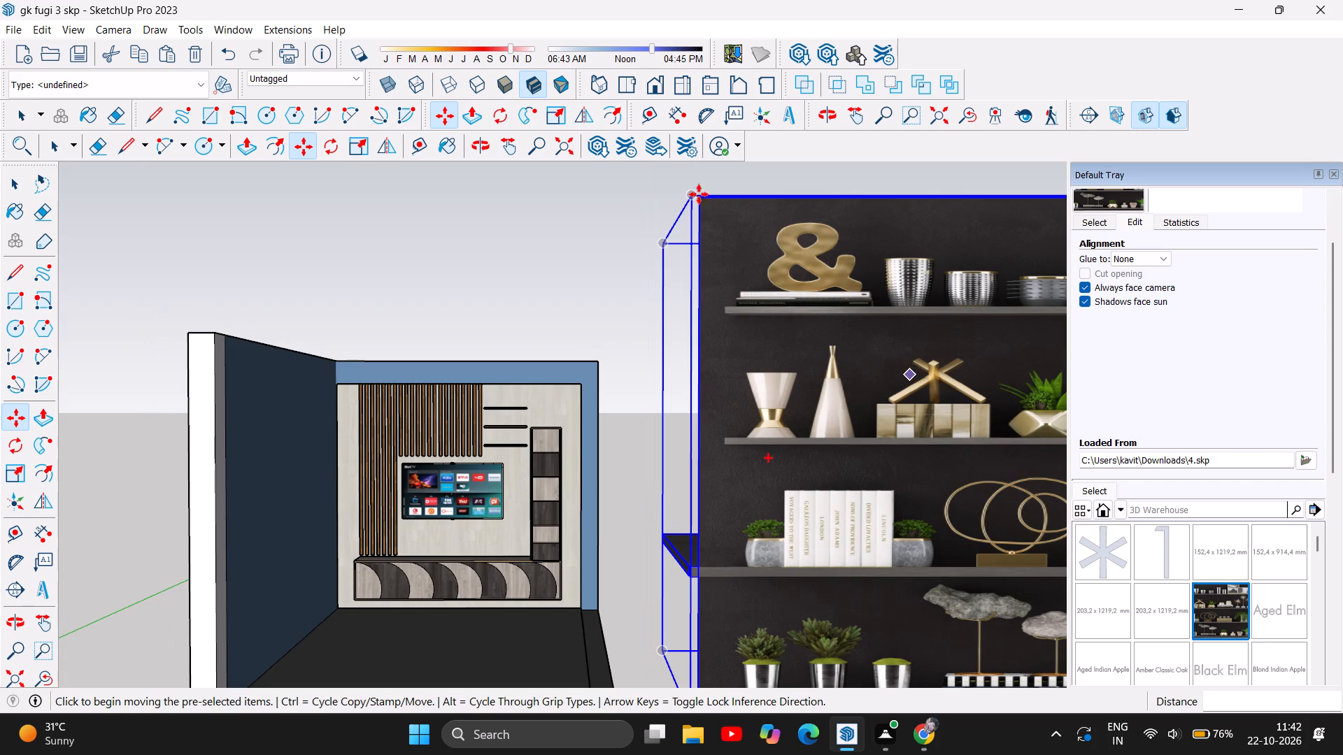
left_click(476, 149)
left_click_drag(532, 377, 599, 389)
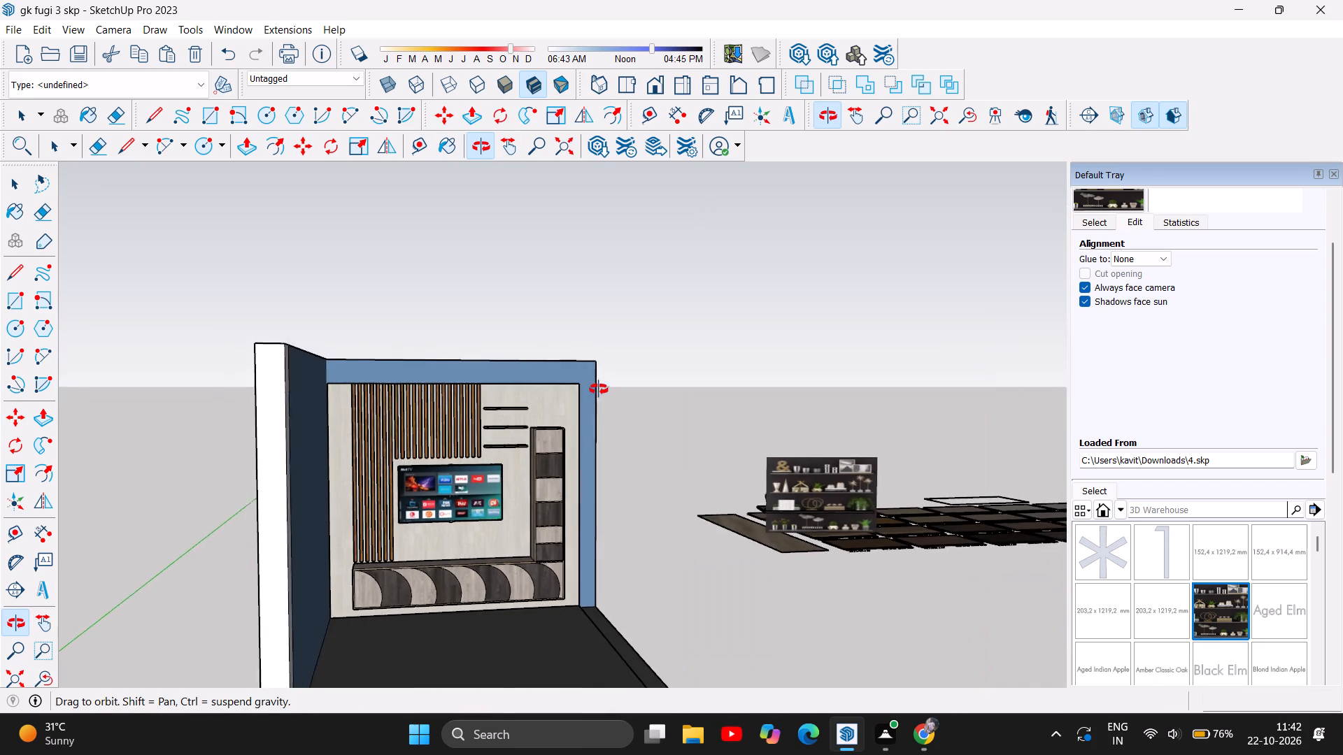
left_click_drag(599, 389, 1083, 460)
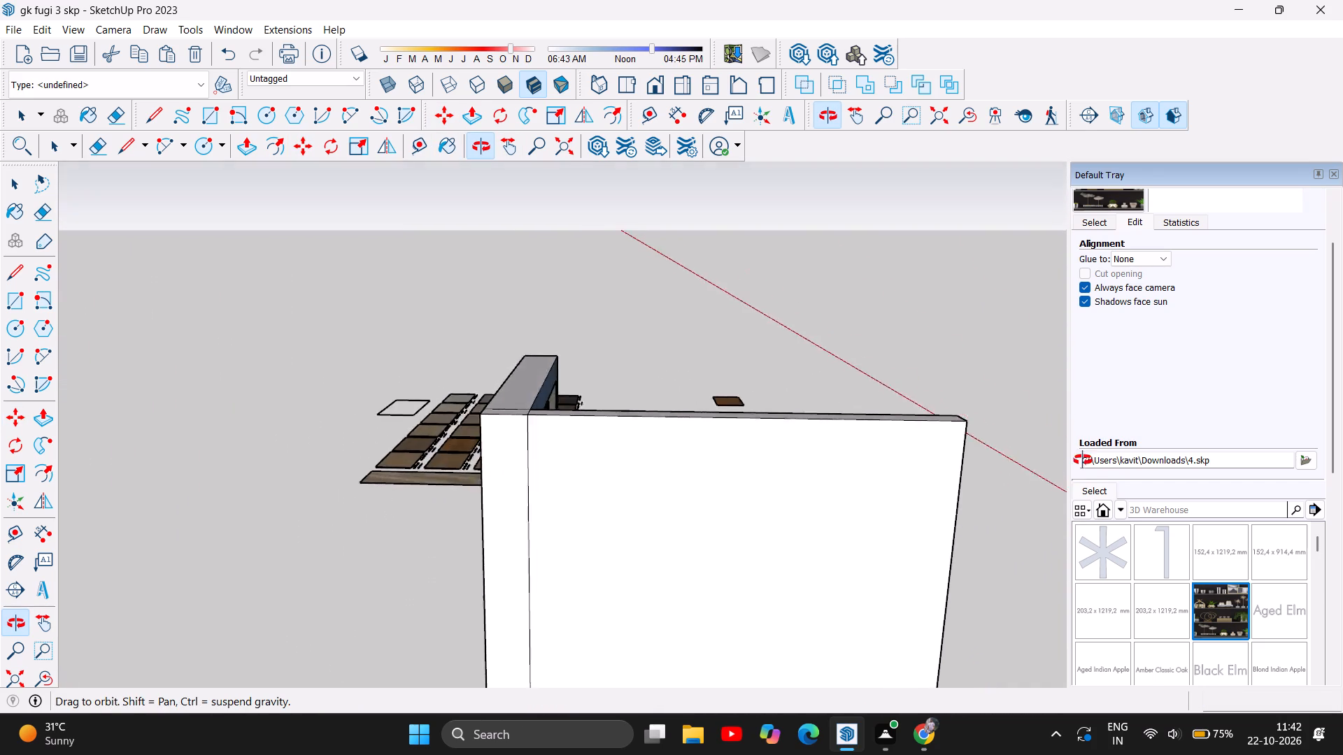
left_click_drag(1083, 460, 1157, 478)
left_click_drag(718, 332, 905, 370)
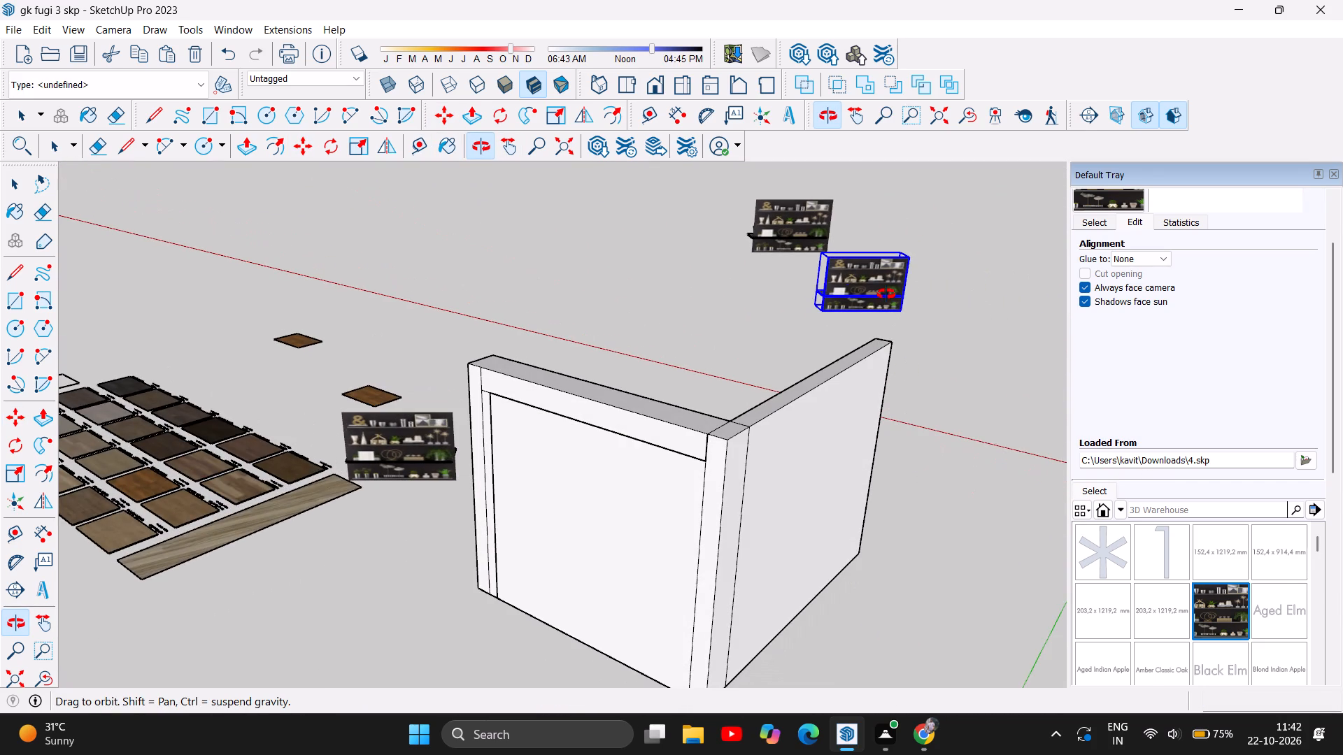
scroll(905, 268, "up", 9)
scroll(838, 295, "up", 7)
scroll(741, 278, "up", 6)
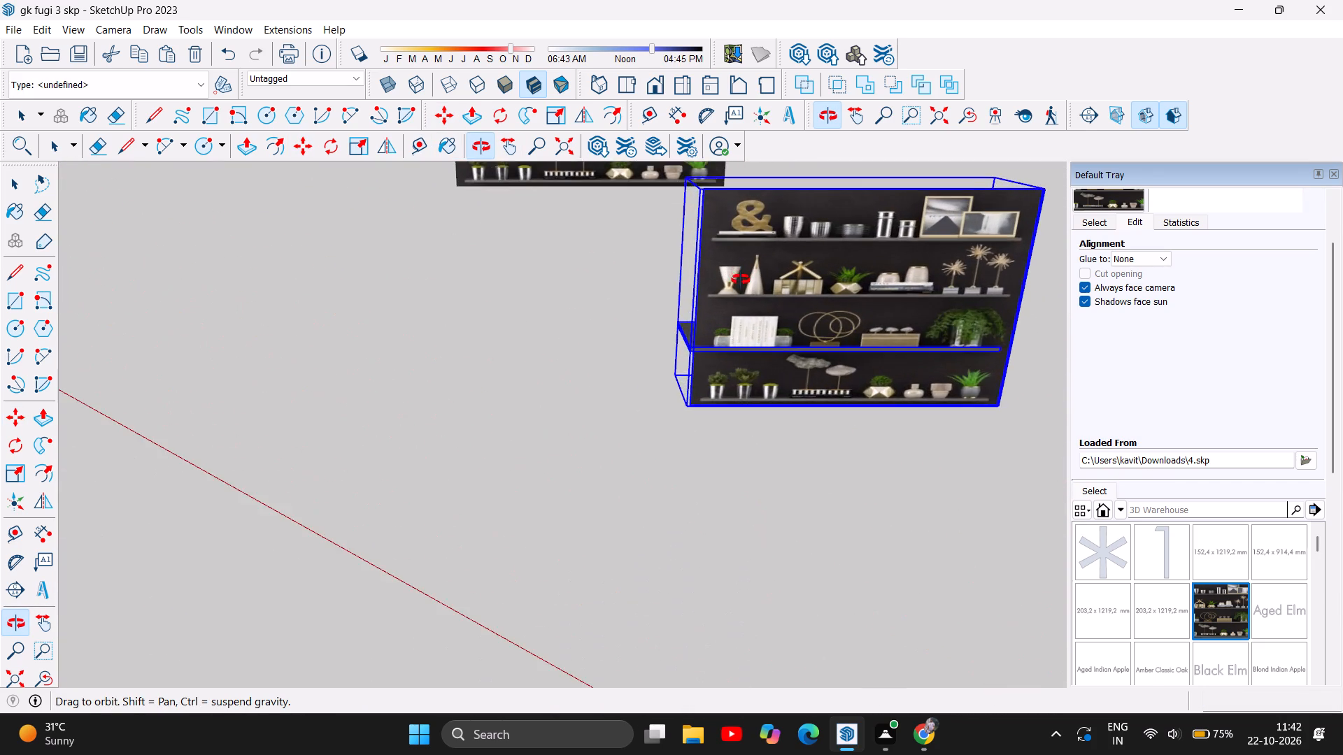
scroll(744, 304, "up", 10)
left_click_drag(381, 408, 469, 472)
left_click_drag(485, 437, 516, 340)
left_click_drag(426, 463, 504, 464)
left_click(480, 155)
left_click_drag(319, 445, 430, 476)
scroll(369, 497, "down", 7)
left_click_drag(839, 508, 789, 521)
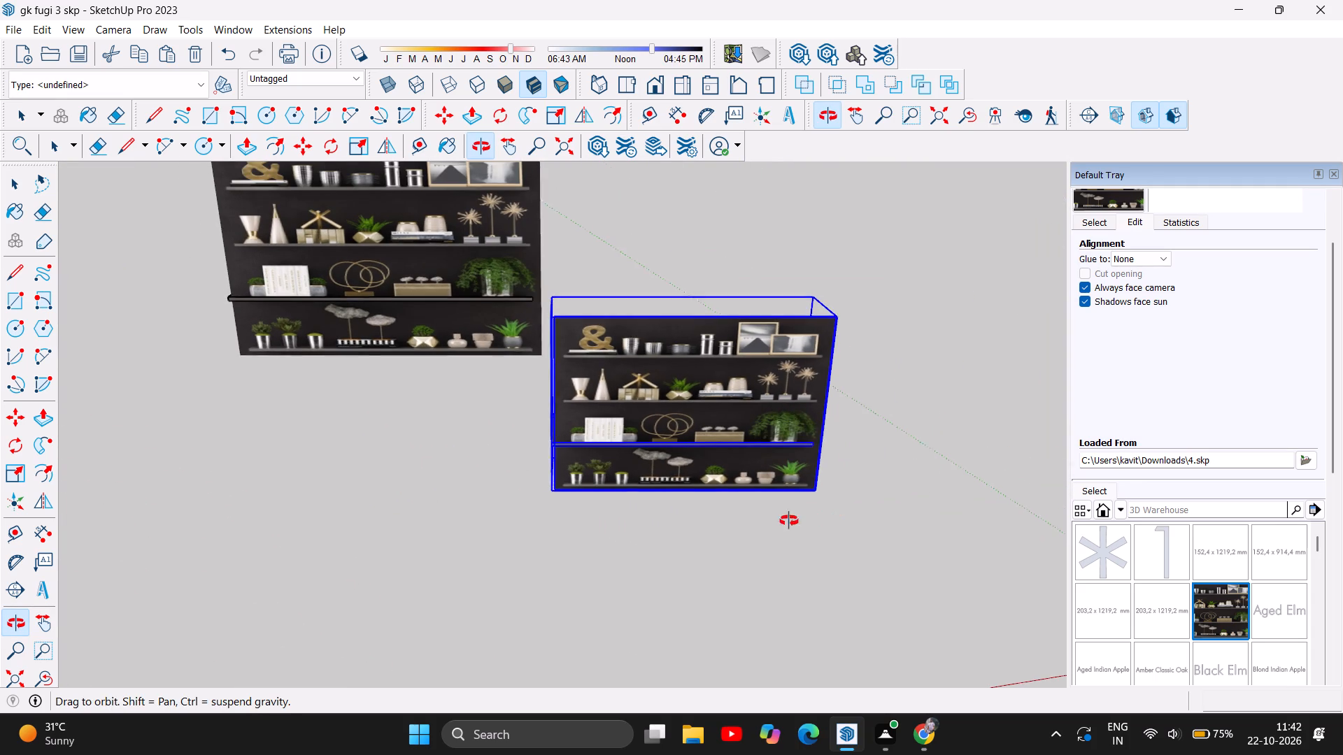
left_click_drag(789, 521, 295, 503)
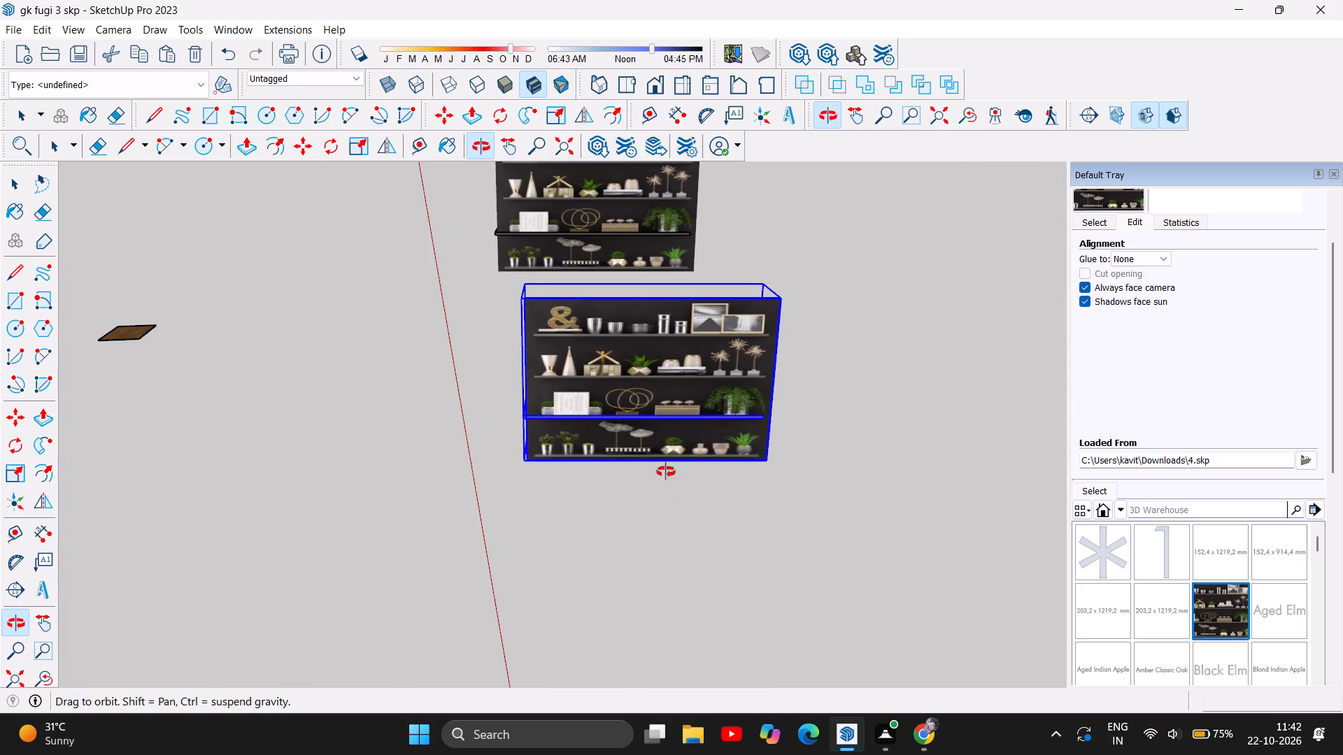
left_click_drag(667, 472, 433, 463)
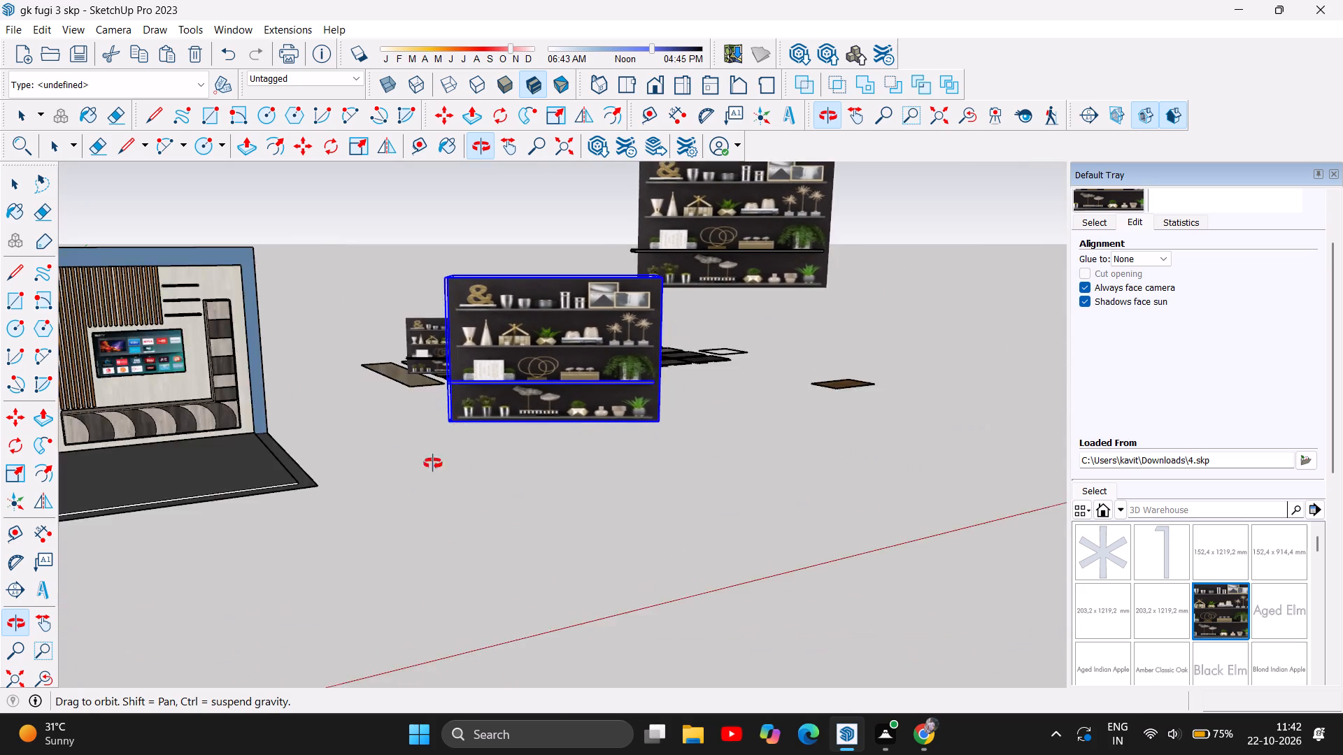
left_click_drag(433, 463, 512, 540)
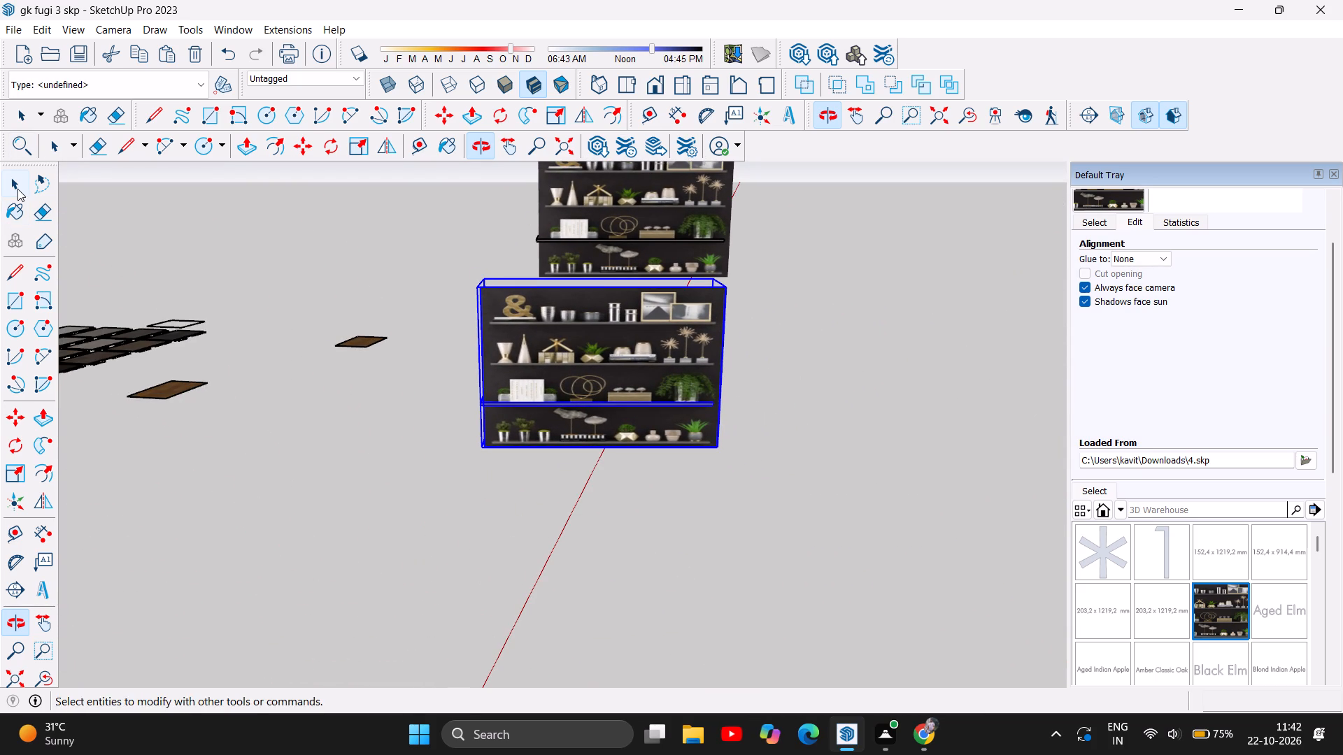
Deselect the decor shelf and examine its books, planters and shelf ledge up close, as well as its placement beside the room.
left_click(18, 188)
left_click(776, 526)
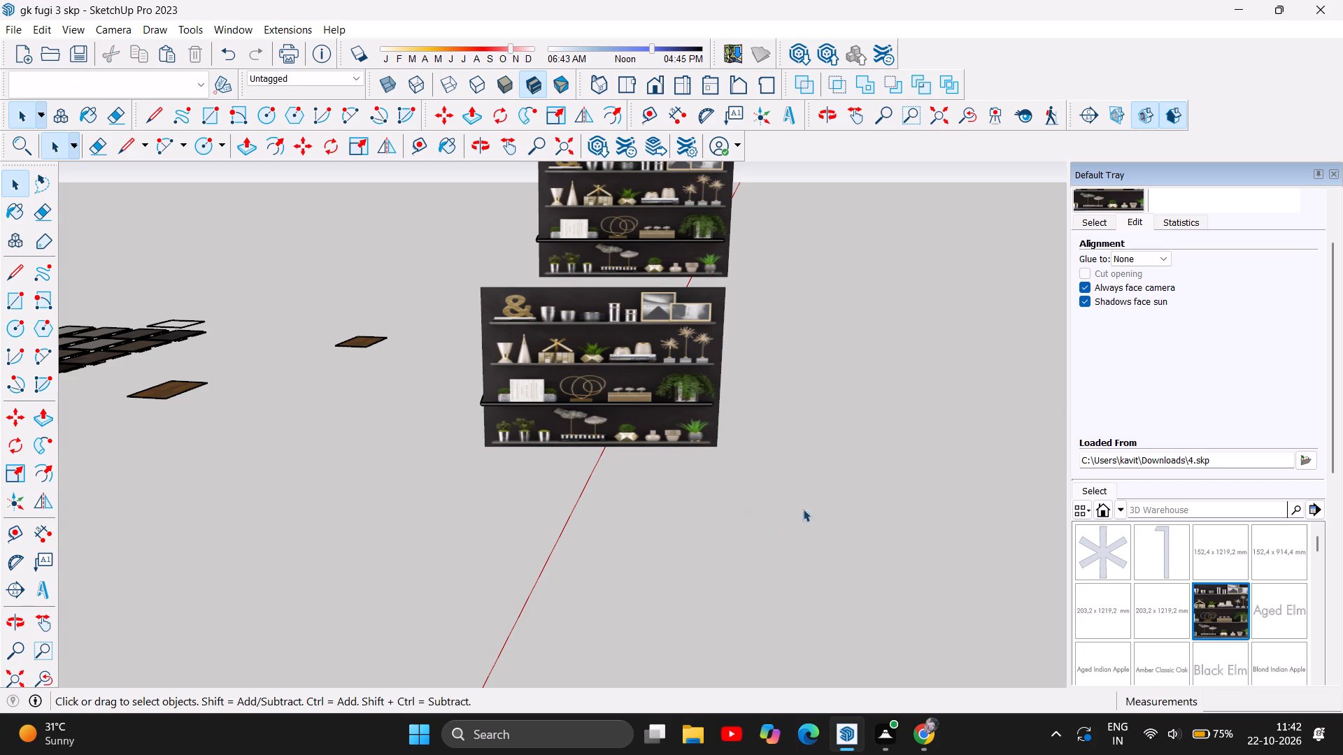
left_click(487, 153)
left_click_drag(853, 445, 767, 487)
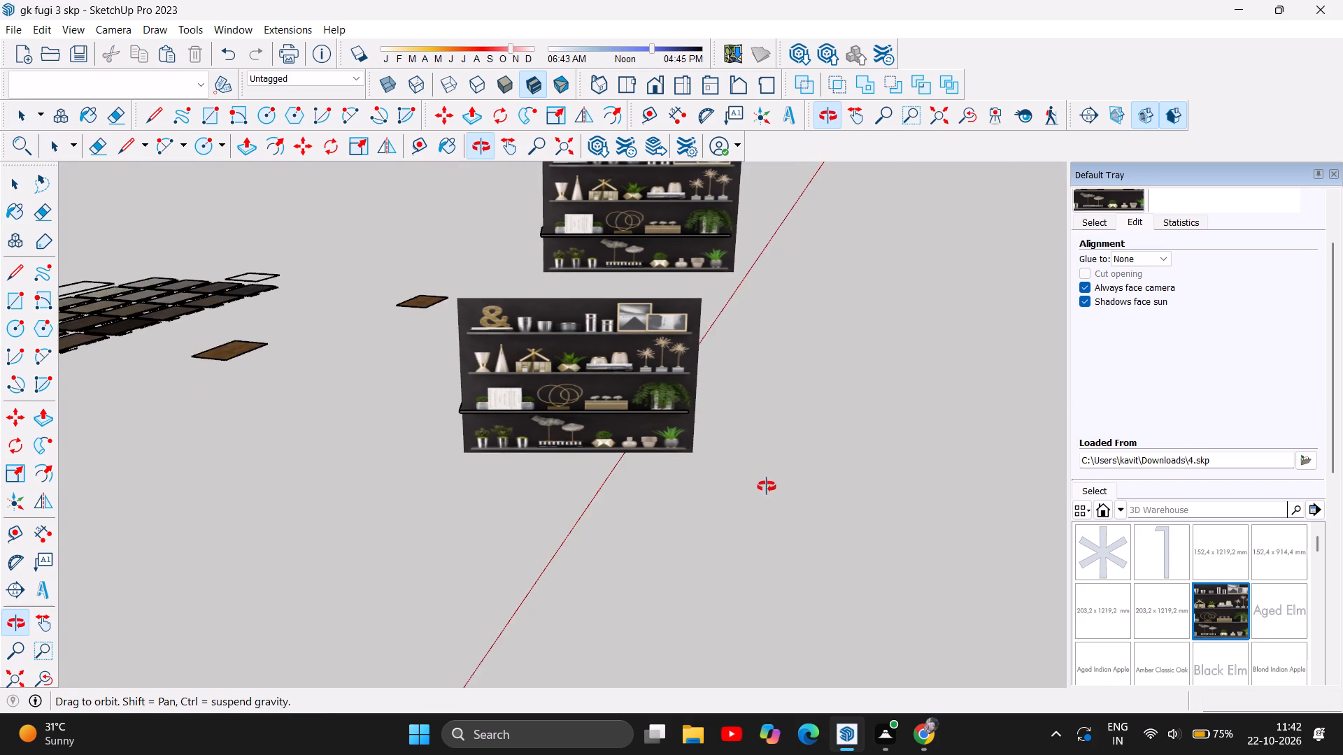
left_click_drag(767, 487, 265, 300)
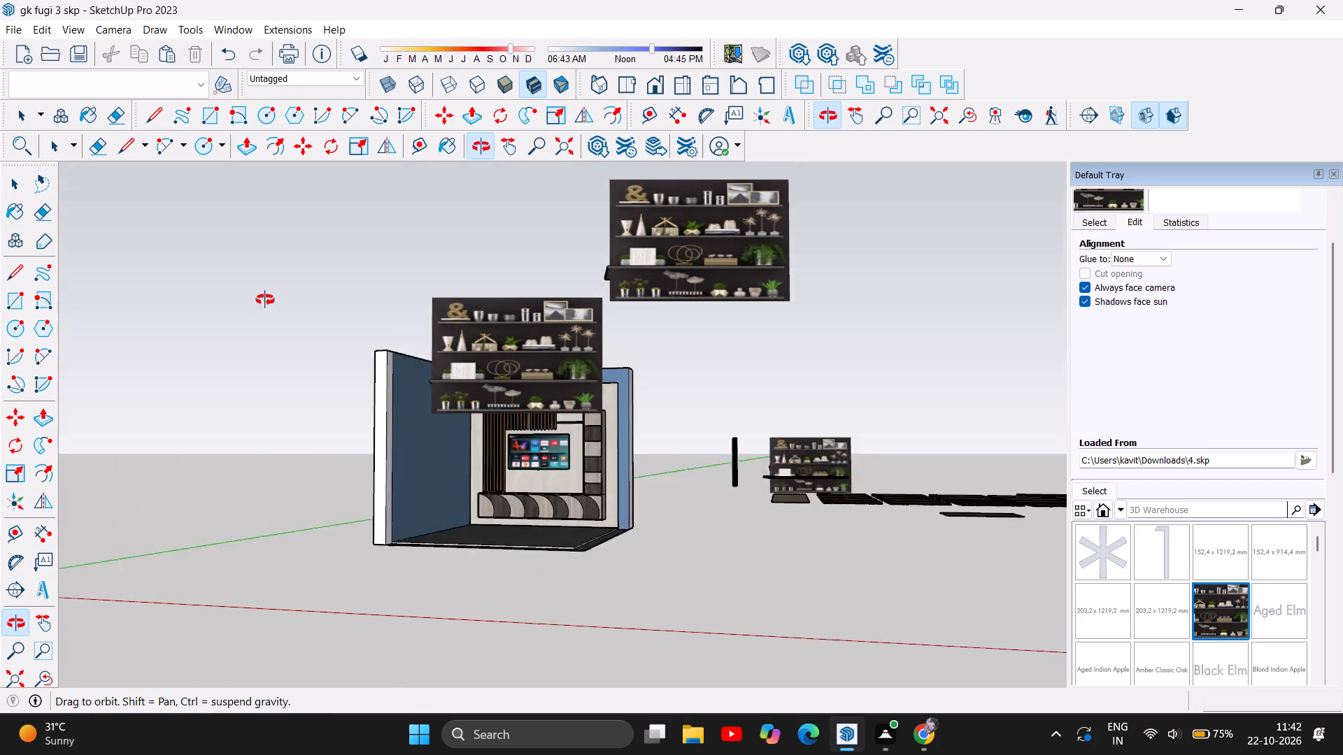
left_click_drag(265, 300, 653, 447)
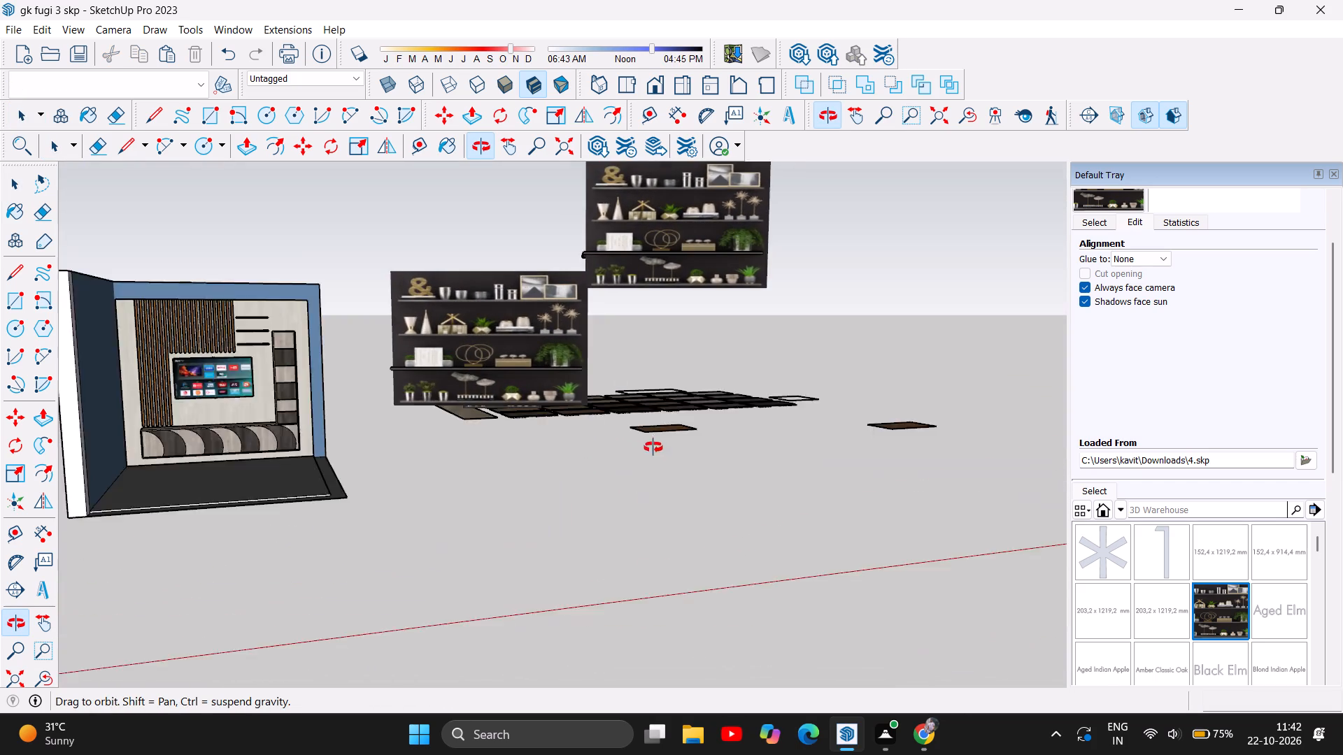
left_click_drag(653, 447, 769, 429)
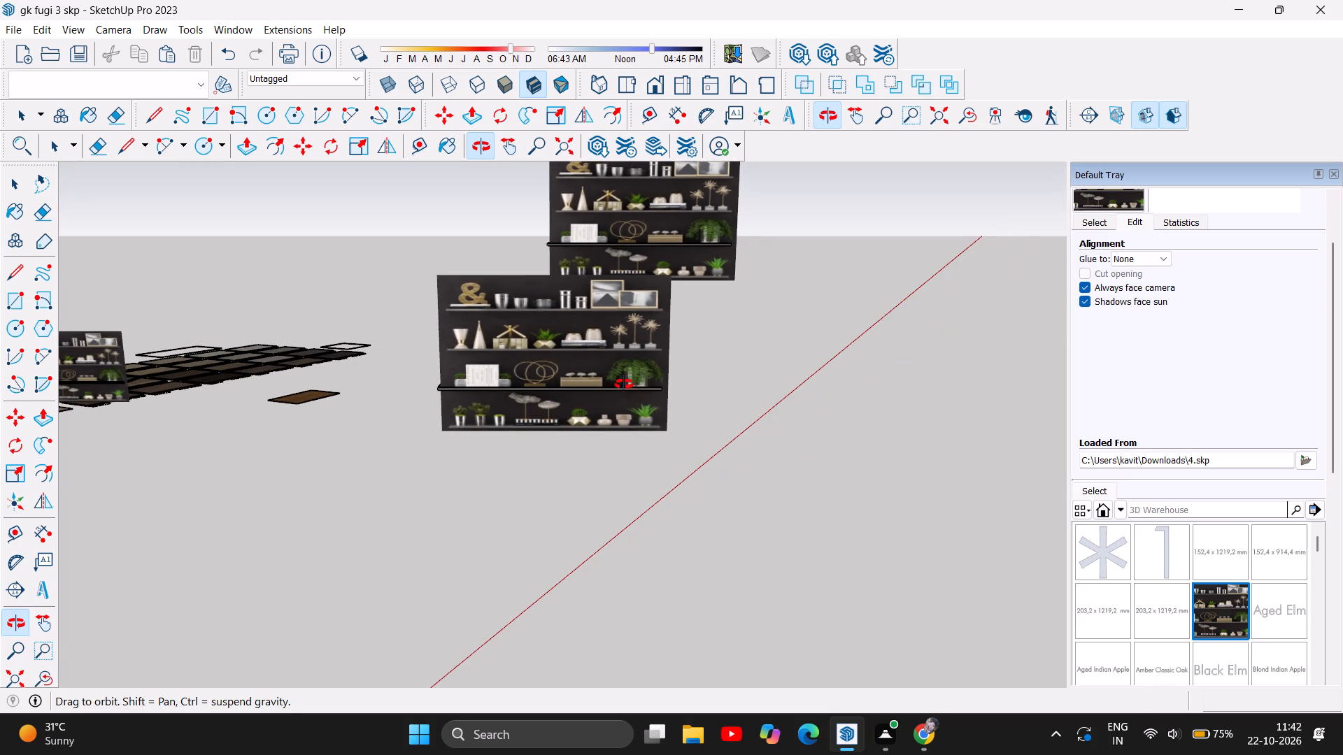
scroll(490, 377, "up", 5)
scroll(404, 377, "up", 5)
scroll(453, 370, "down", 1)
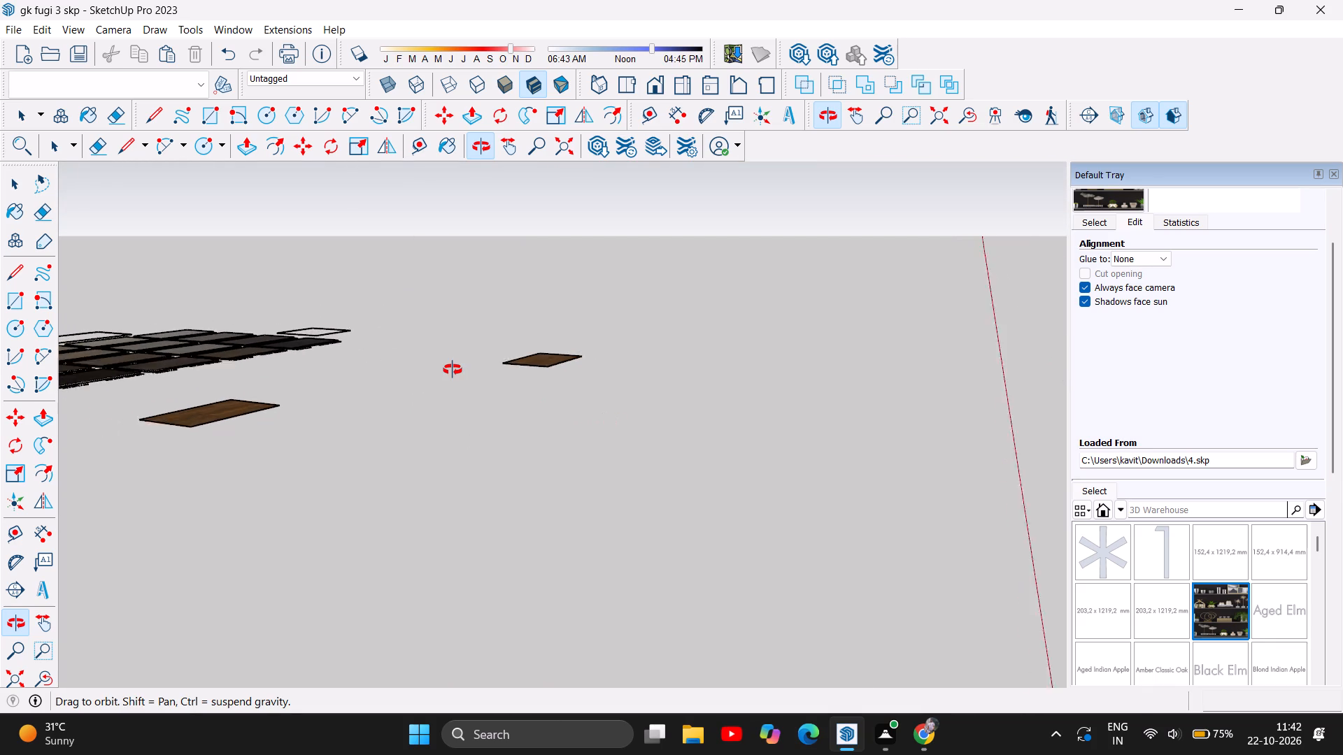
scroll(453, 370, "down", 3)
scroll(453, 370, "up", 1)
scroll(615, 396, "up", 12)
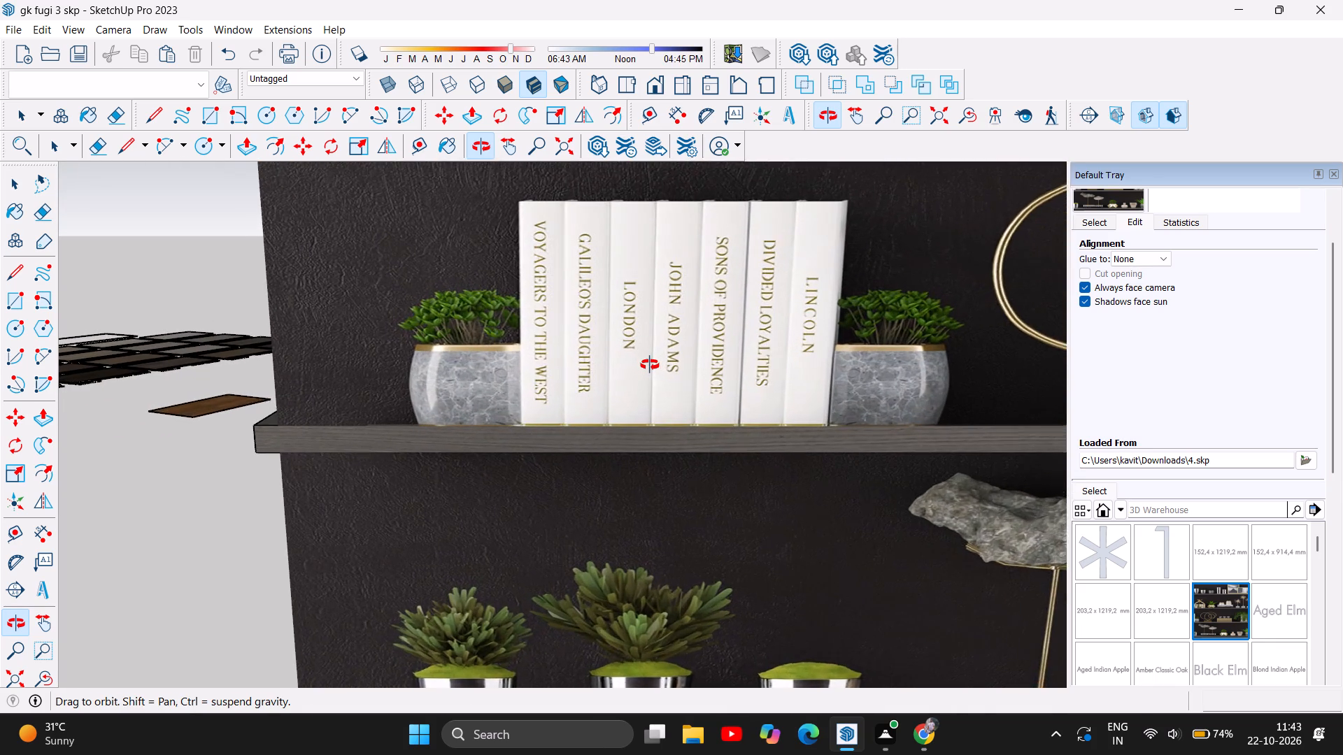
scroll(650, 365, "up", 4)
scroll(650, 365, "down", 5)
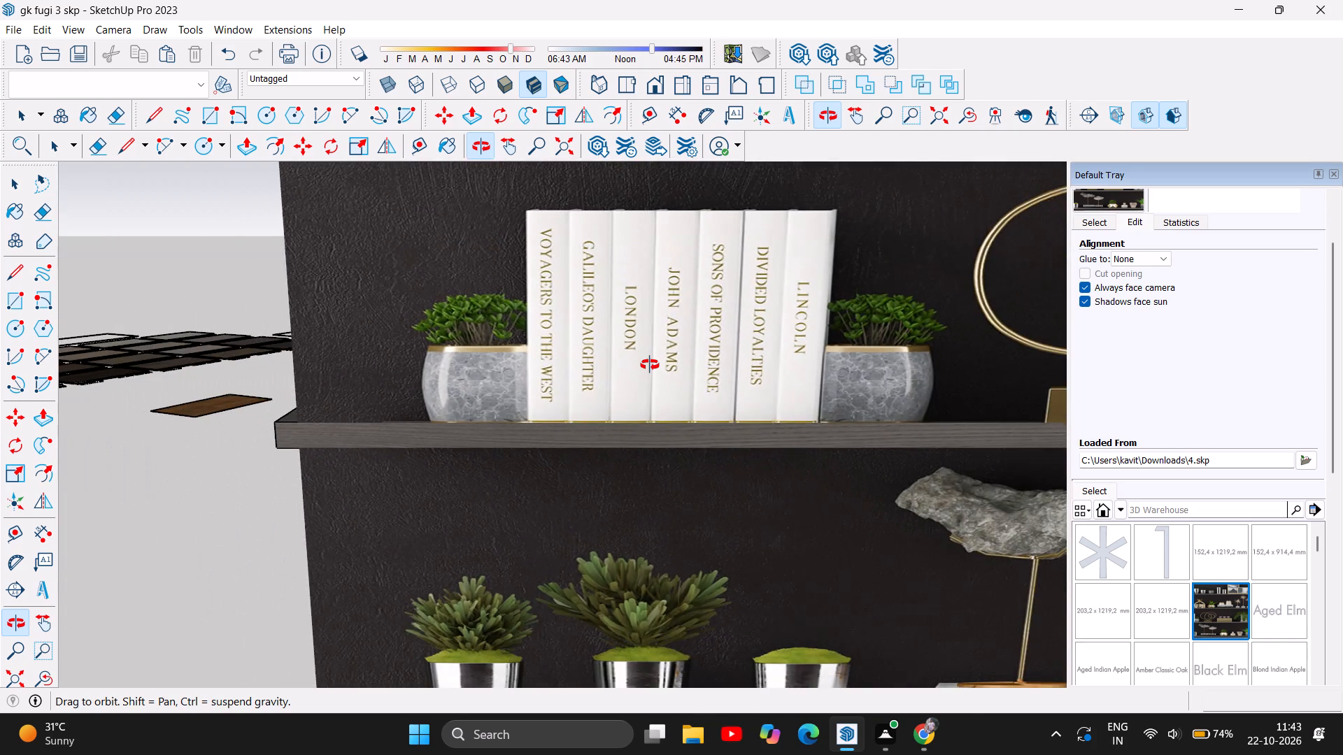
scroll(650, 365, "down", 17)
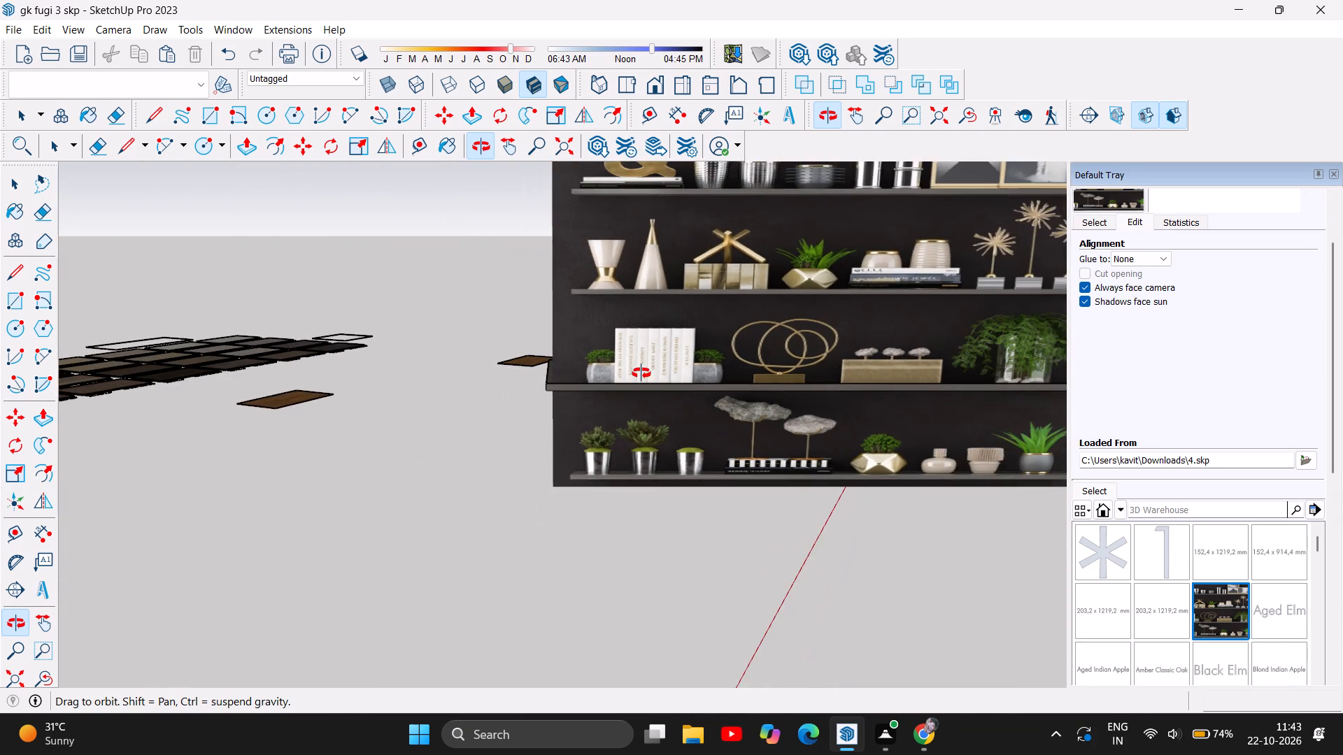
scroll(641, 373, "down", 18)
scroll(648, 380, "down", 6)
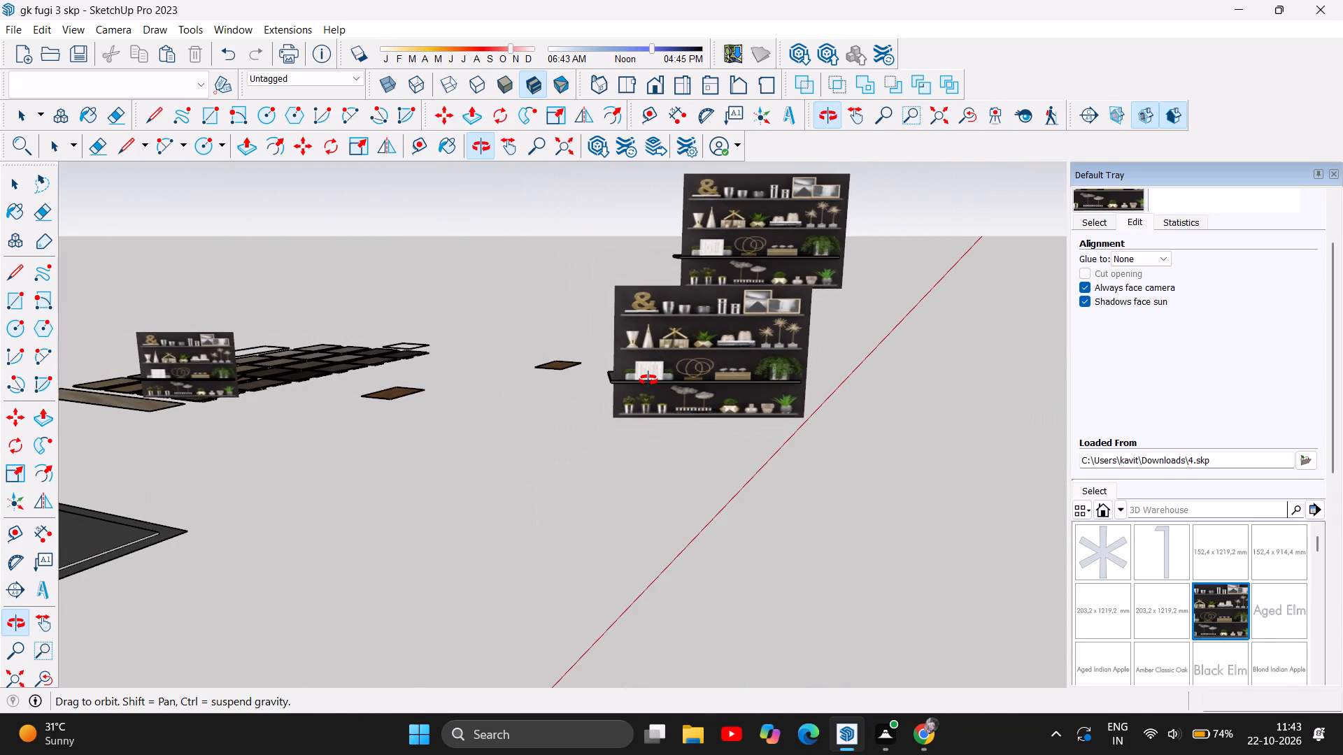
scroll(648, 380, "down", 12)
scroll(648, 380, "up", 13)
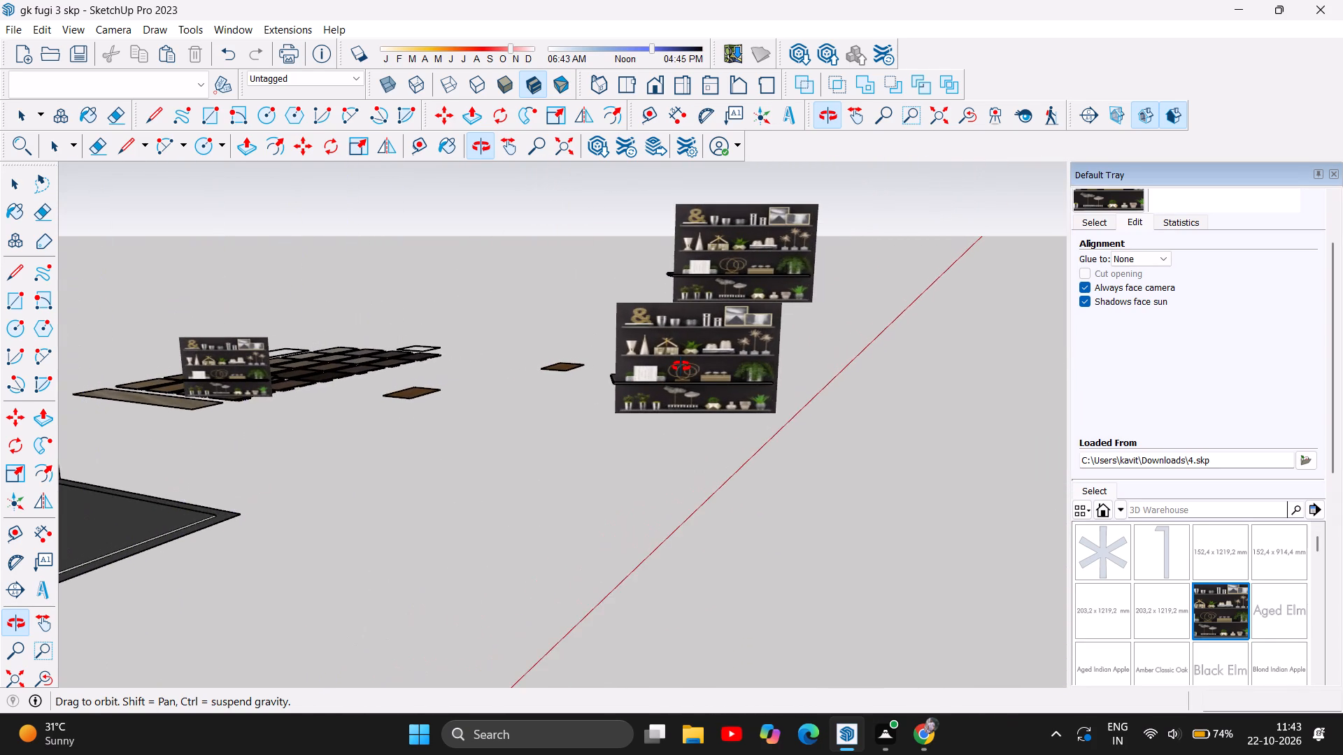
Import the Component_335 Eiffel Tower and books model from Downloads and place it on the open ground beside the room.
left_click(15, 32)
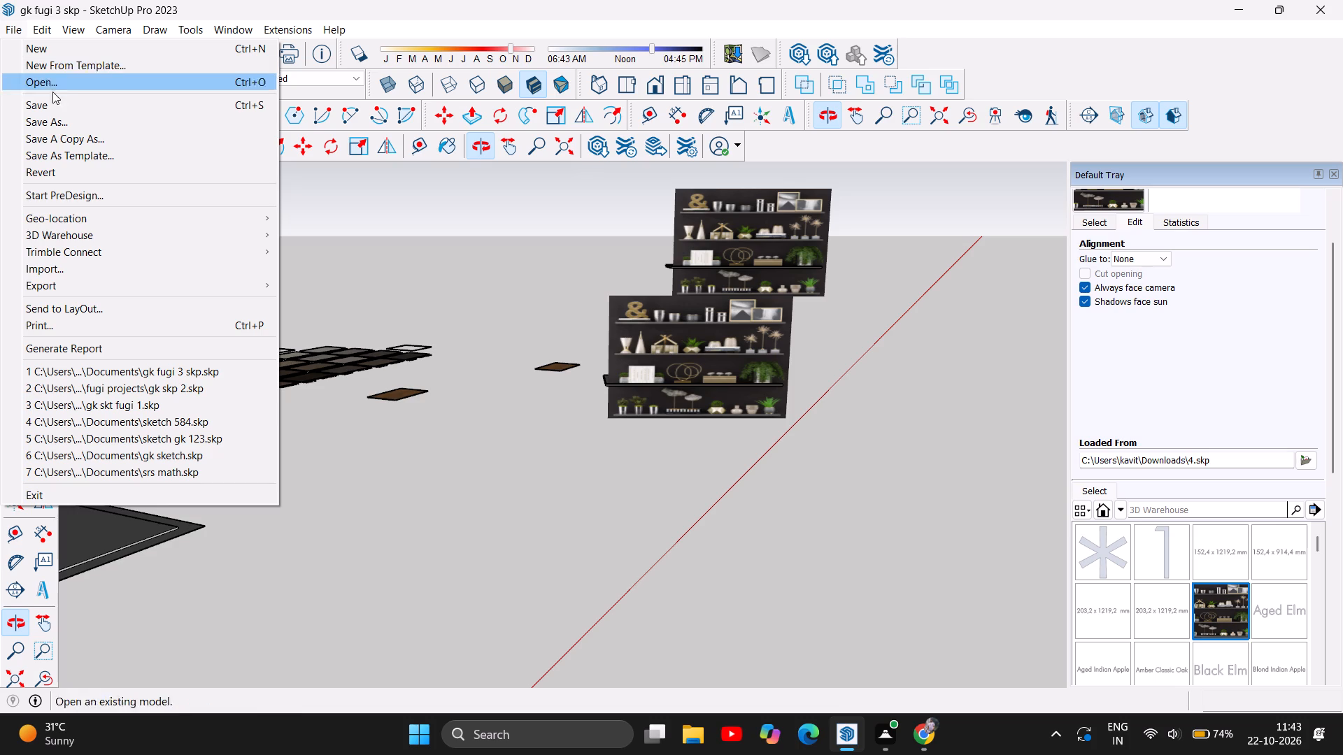
left_click(46, 269)
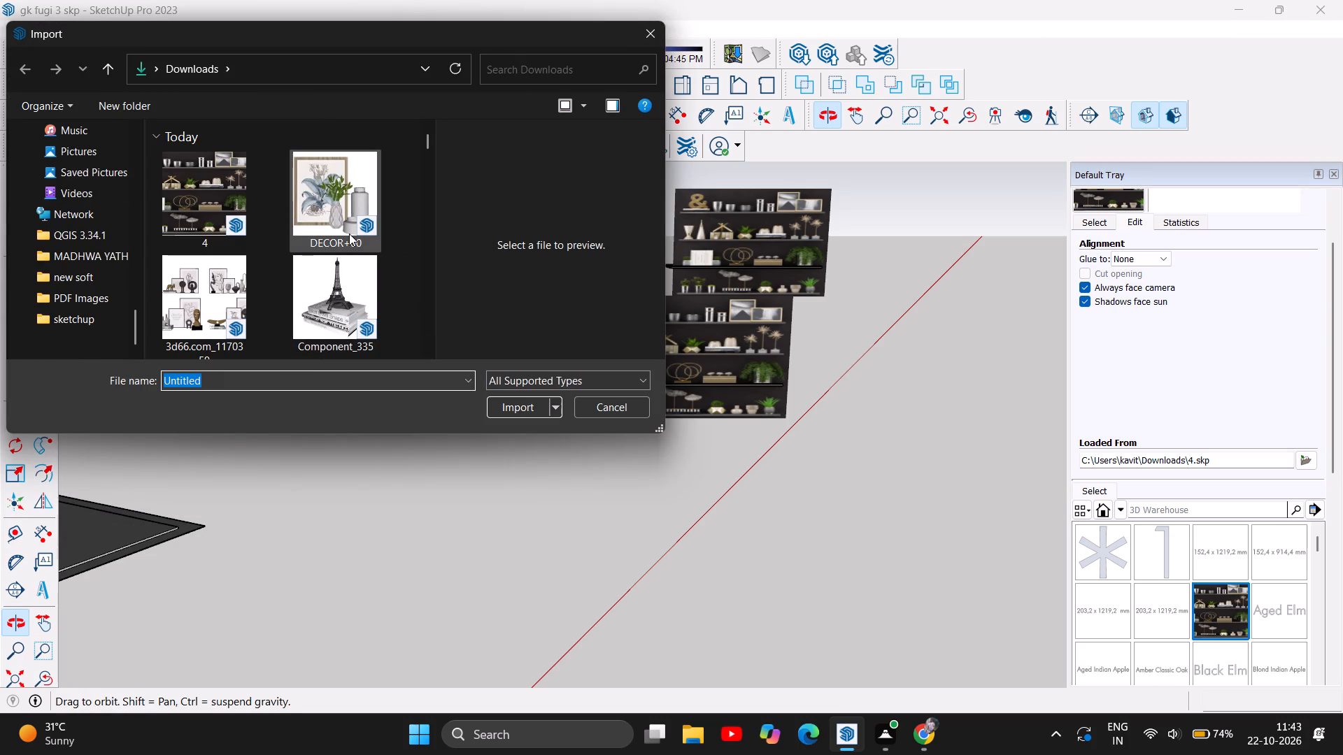
left_click(315, 295)
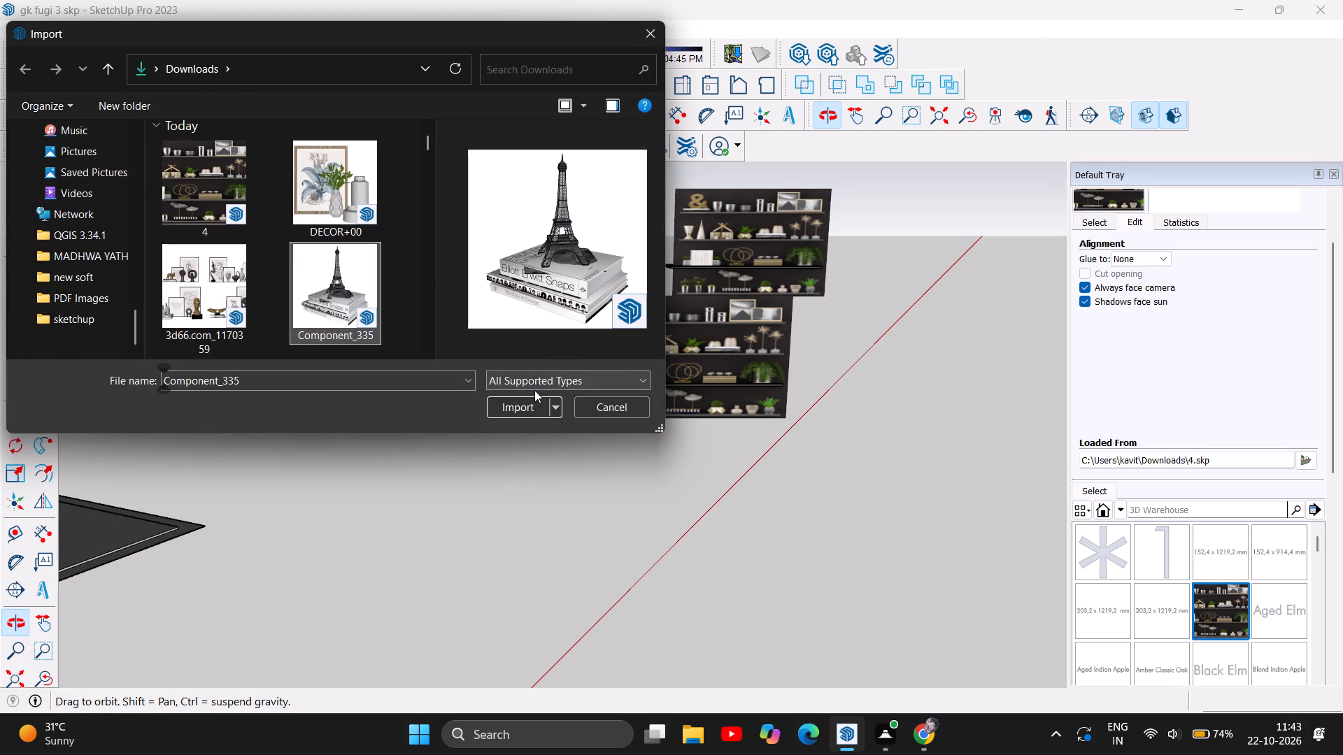
left_click(514, 406)
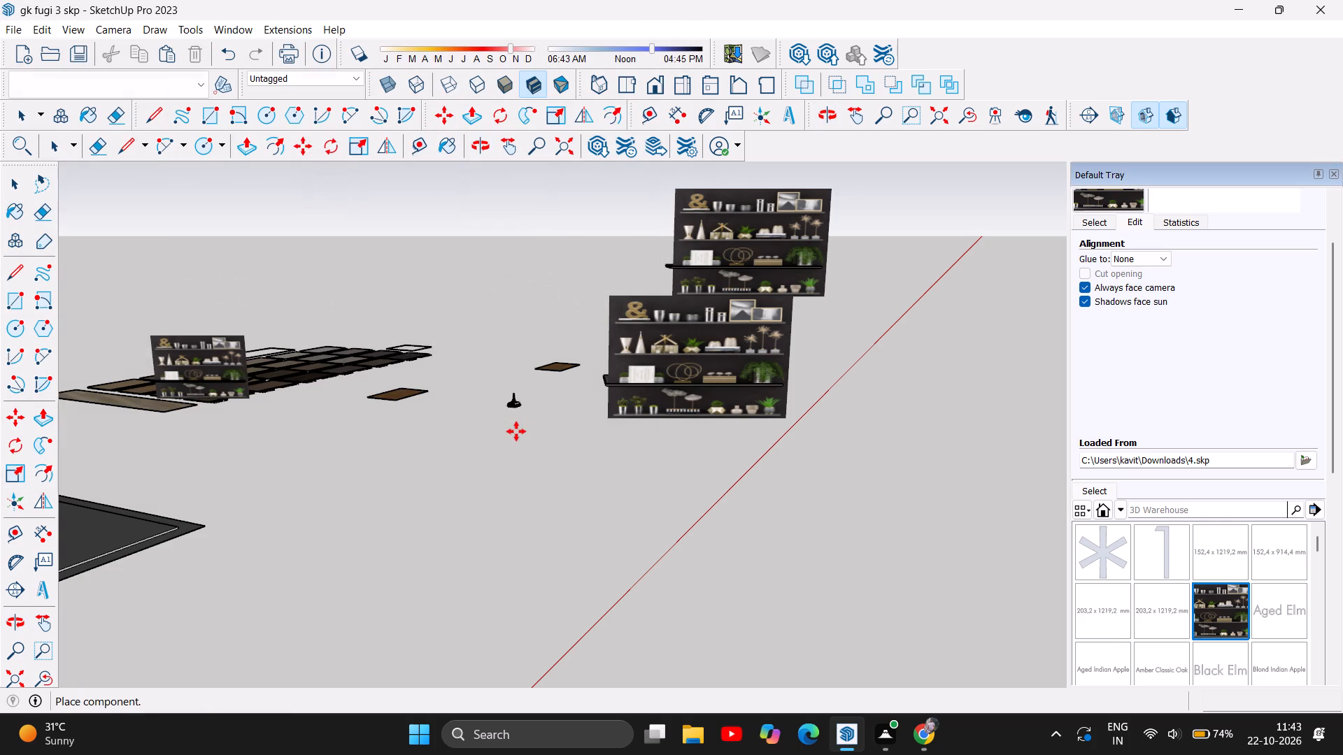
left_click(273, 467)
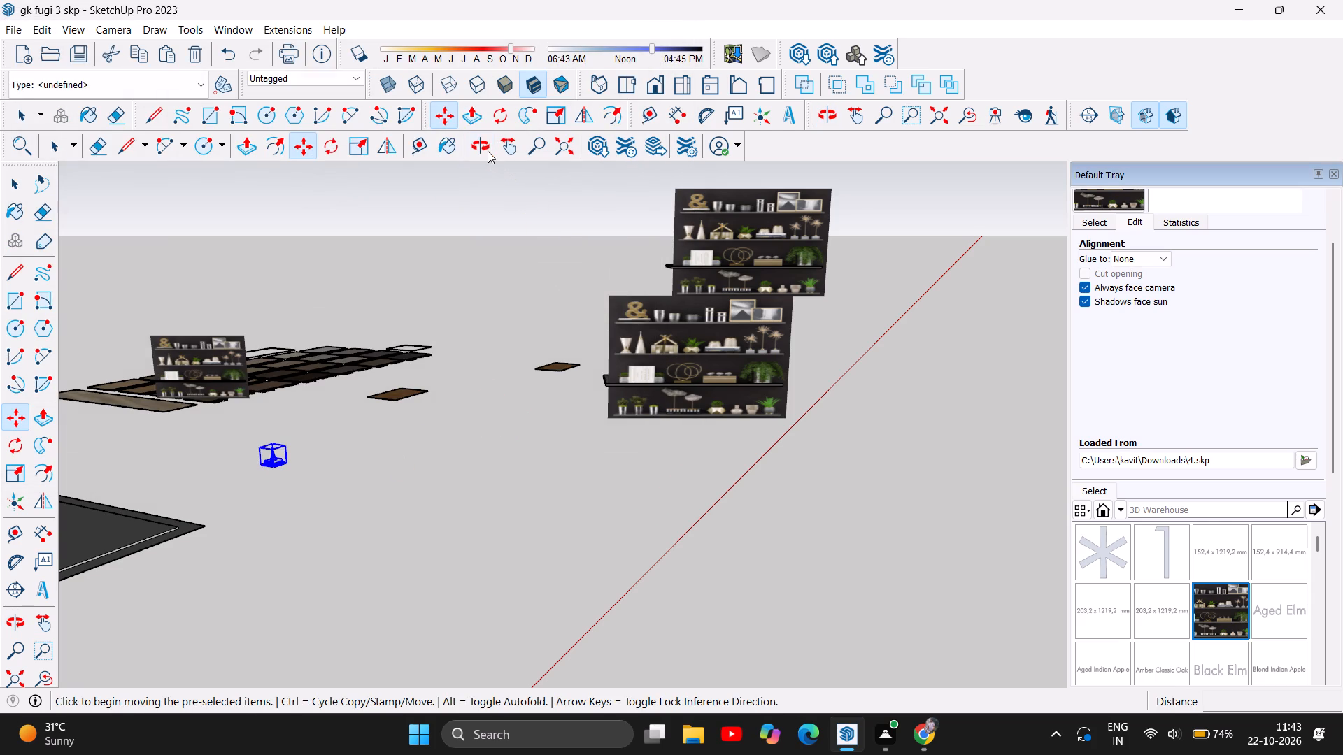
Examine the newly placed Eiffel Tower and books decor piece up close.
left_click(474, 146)
left_click_drag(552, 391, 396, 428)
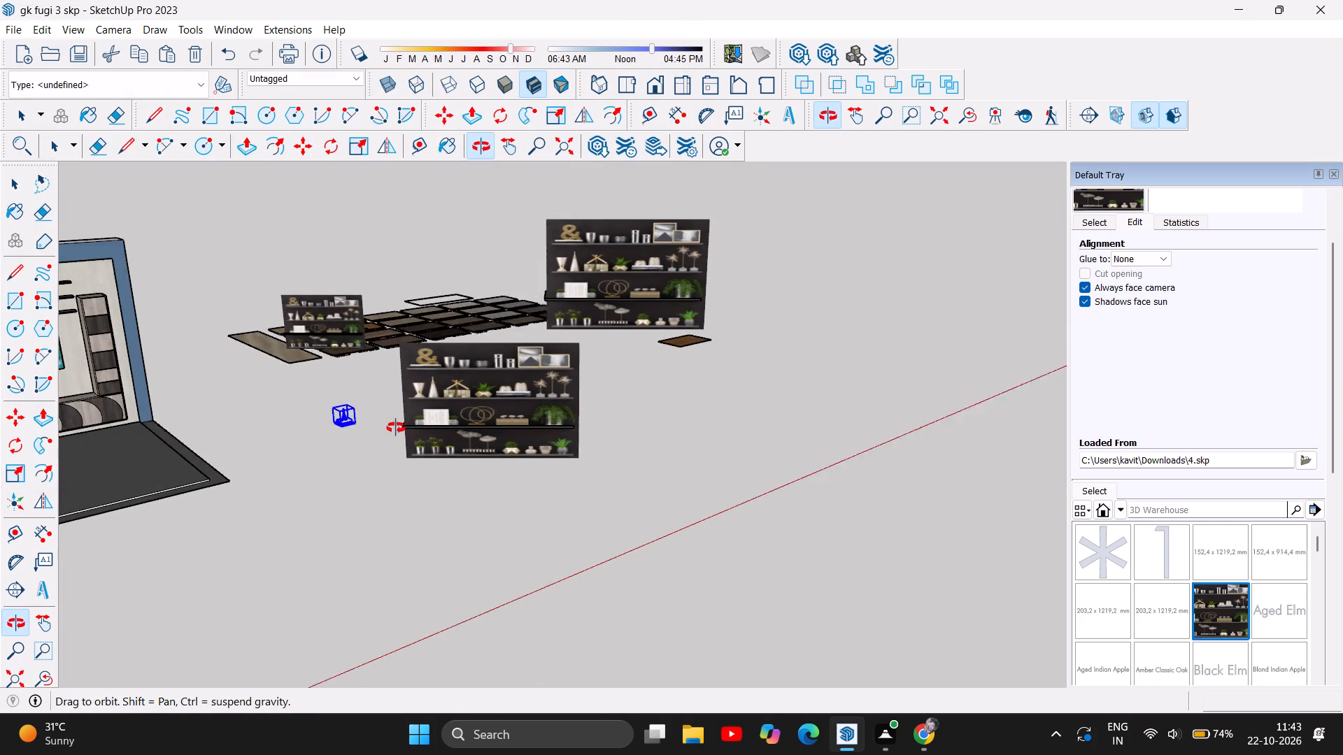
left_click_drag(396, 428, 404, 424)
scroll(366, 421, "up", 6)
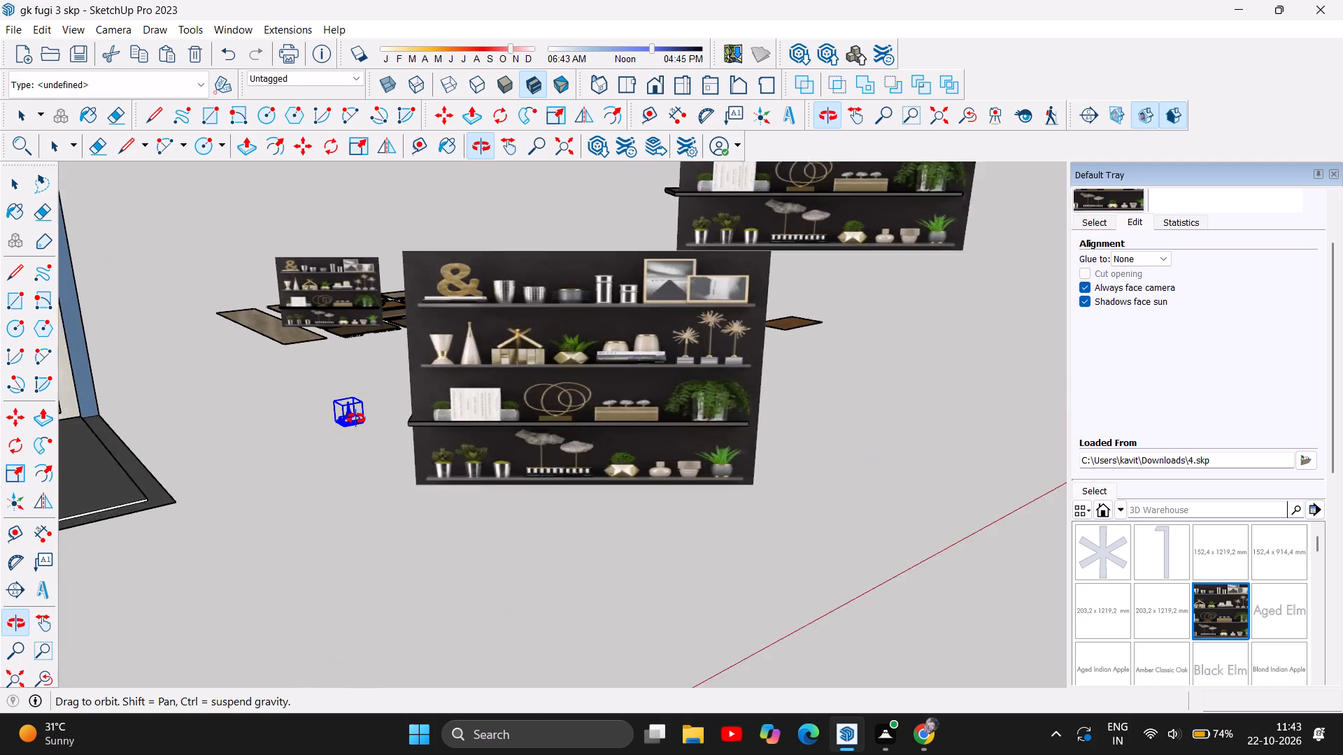
scroll(356, 419, "up", 12)
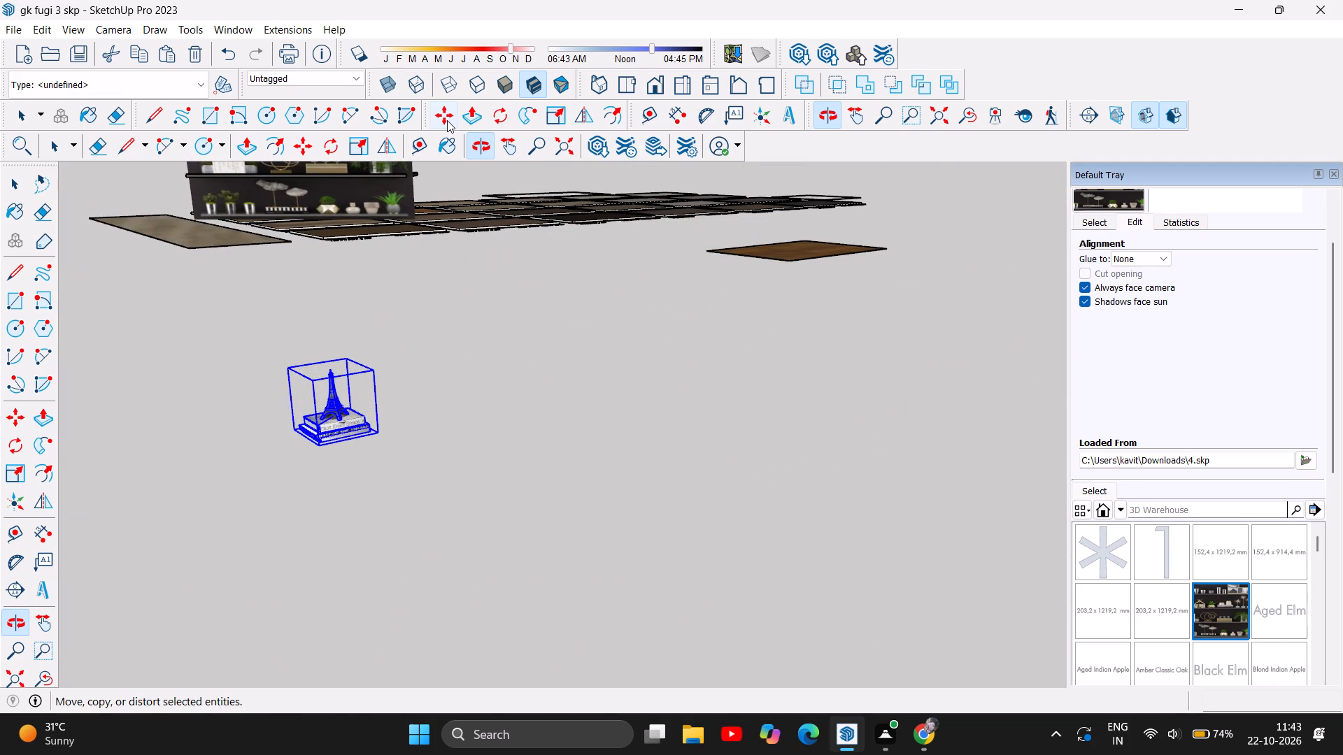
Move the Eiffel Tower and books piece from the open ground about 17' 2" onto the TV wall's floating shelves.
left_click(447, 120)
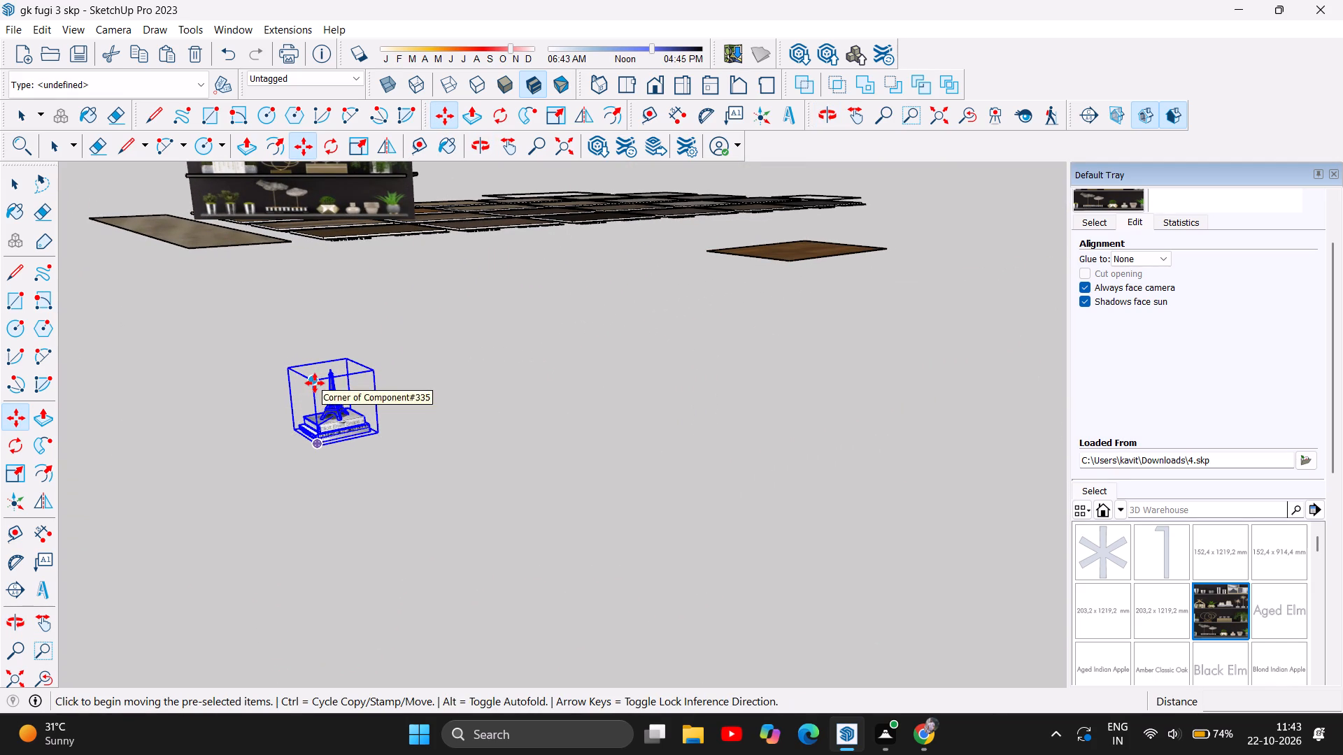
left_click_drag(315, 383, 150, 355)
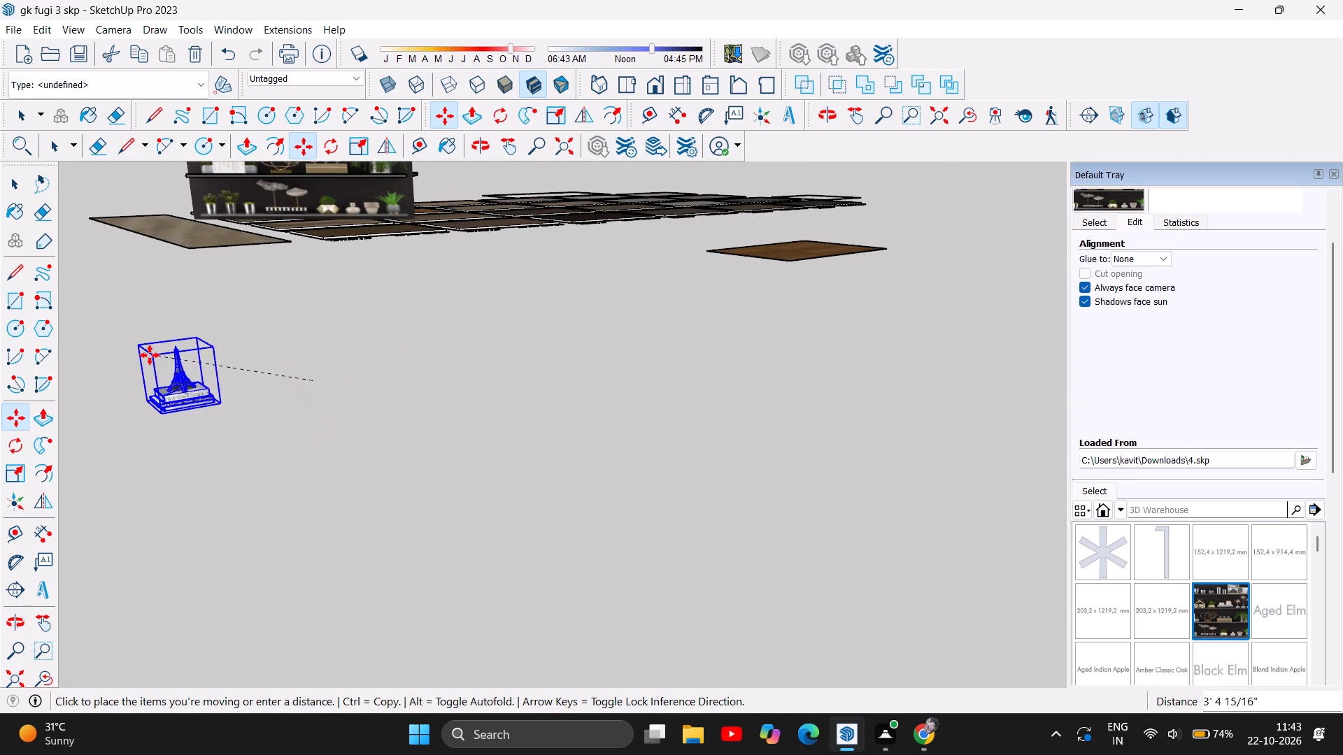
left_click_drag(150, 355, 415, 456)
scroll(404, 440, "down", 9)
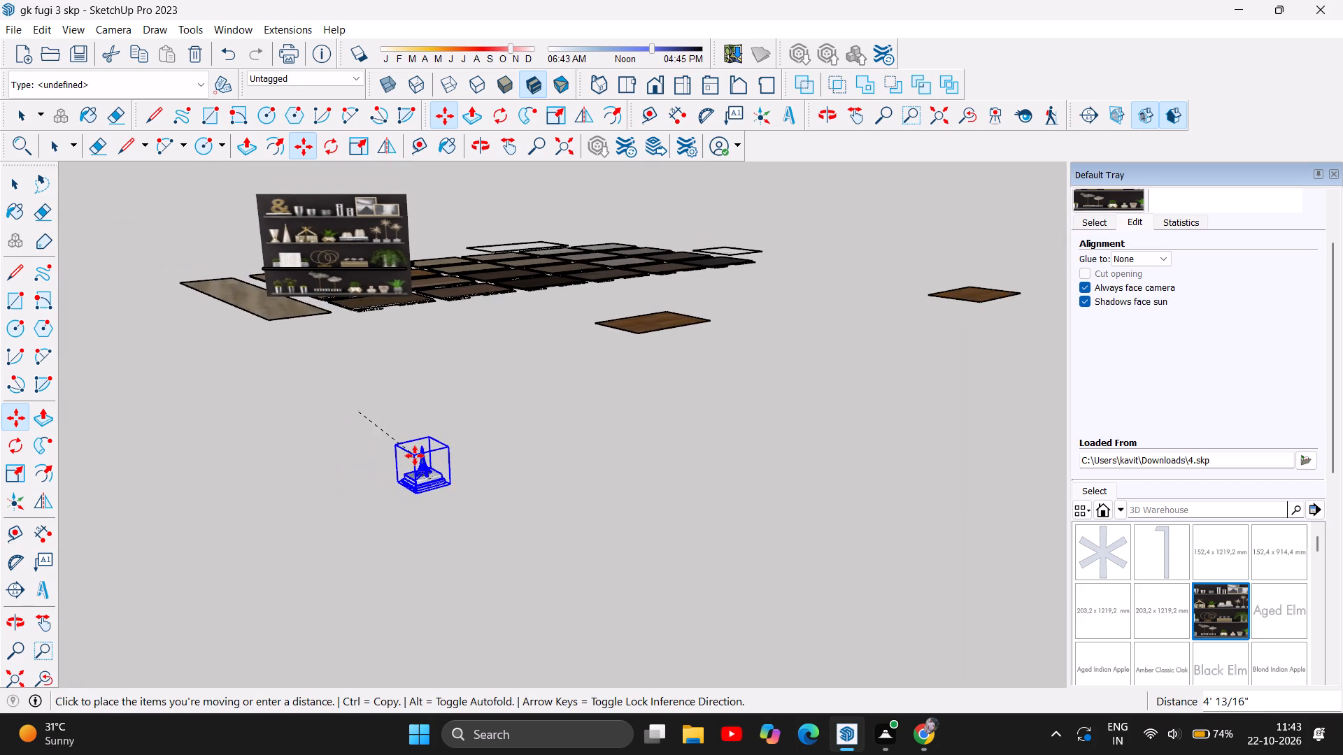
scroll(415, 456, "down", 5)
left_click_drag(415, 456, 415, 460)
scroll(417, 458, "down", 6)
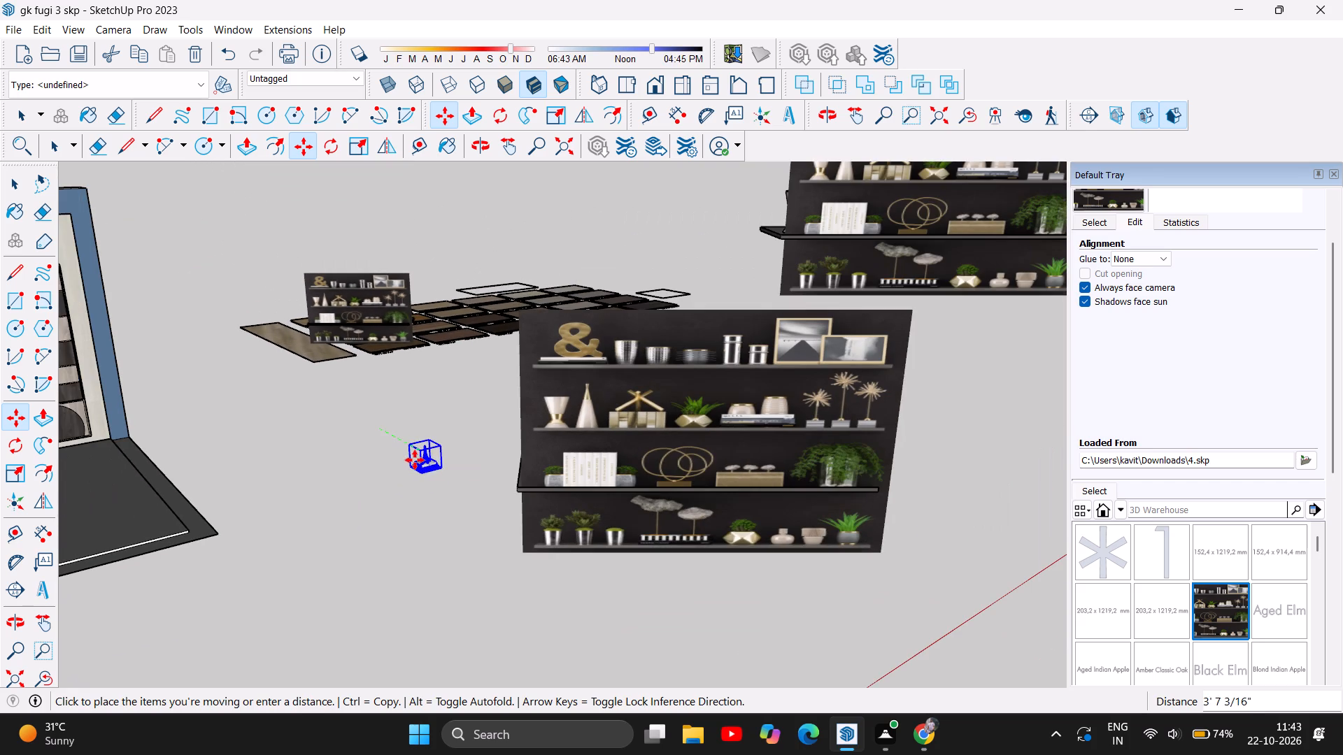
left_click_drag(415, 460, 411, 468)
scroll(417, 459, "down", 8)
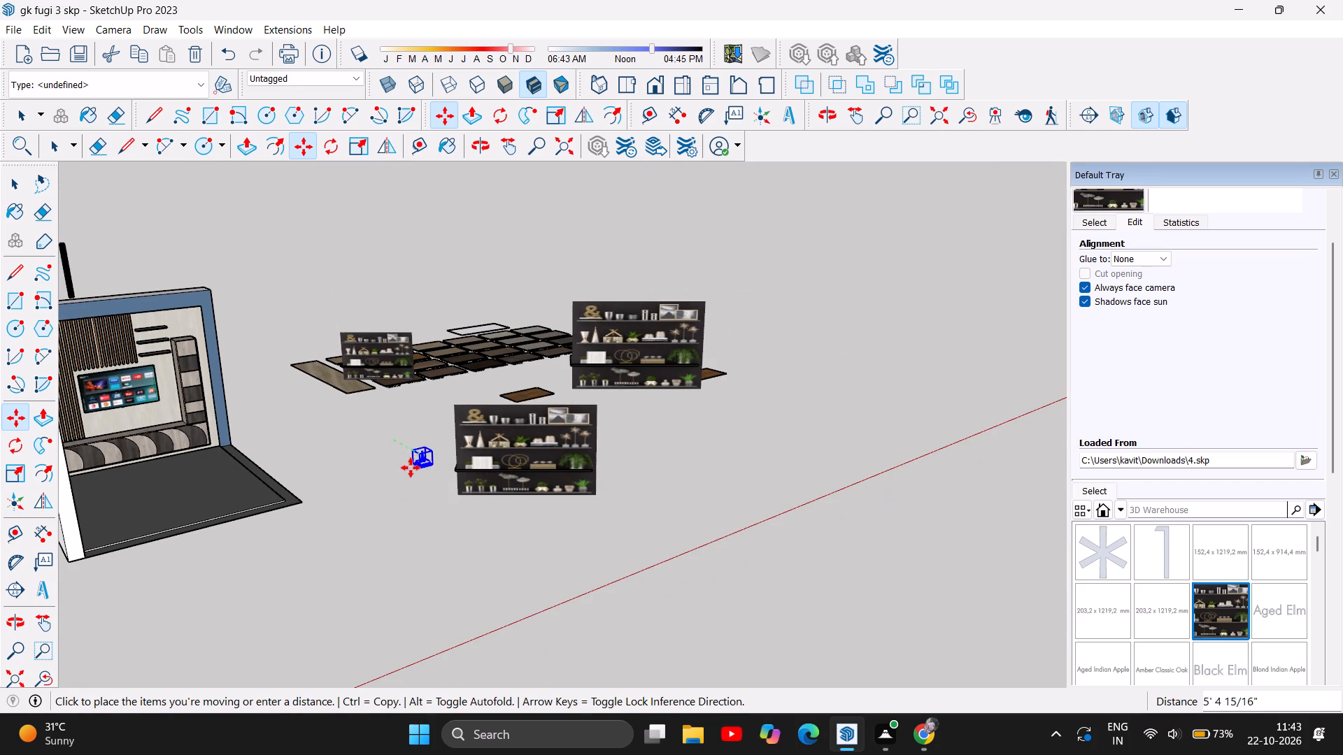
left_click_drag(411, 468, 151, 355)
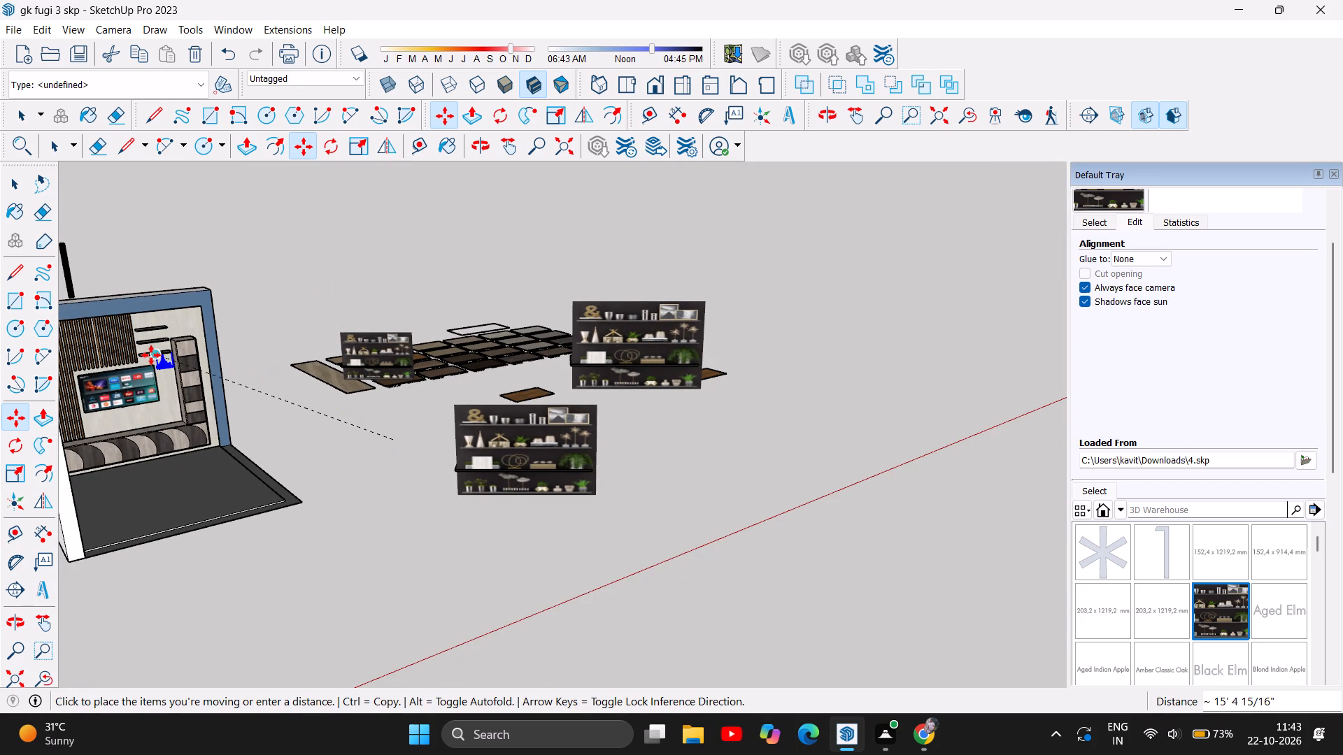
left_click_drag(151, 355, 148, 339)
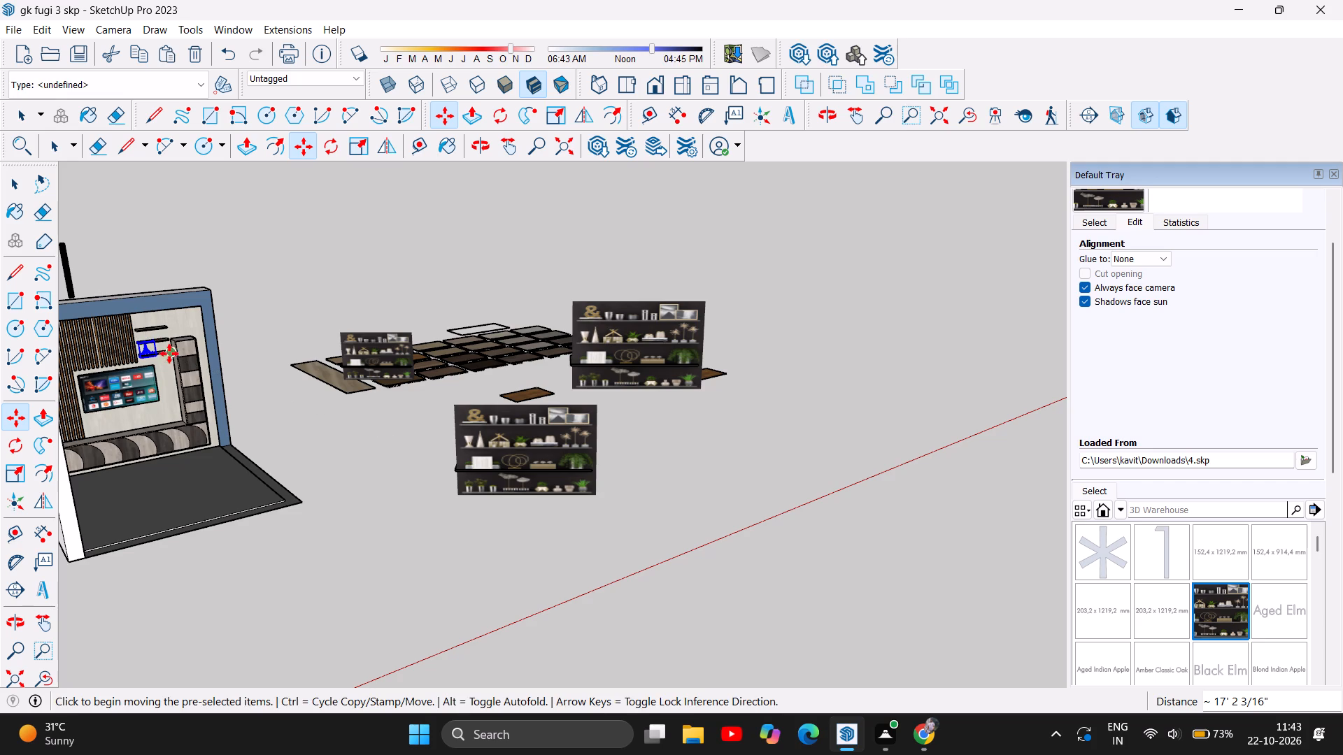
Move the Eiffel Tower piece about 1' 2" up from the lower floating shelf to the wall above the top shelf.
scroll(164, 347, "up", 14)
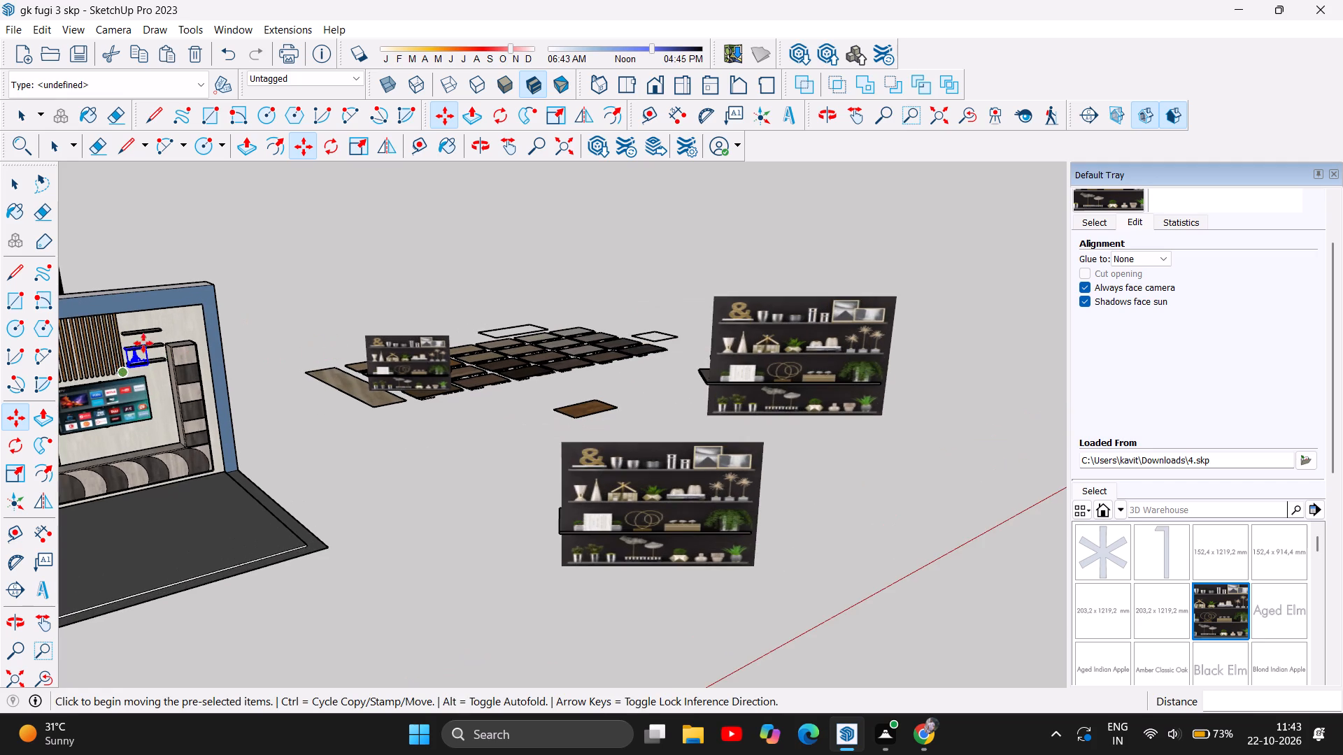
scroll(143, 343, "up", 17)
scroll(143, 348, "up", 14)
scroll(355, 417, "down", 6)
scroll(219, 429, "up", 6)
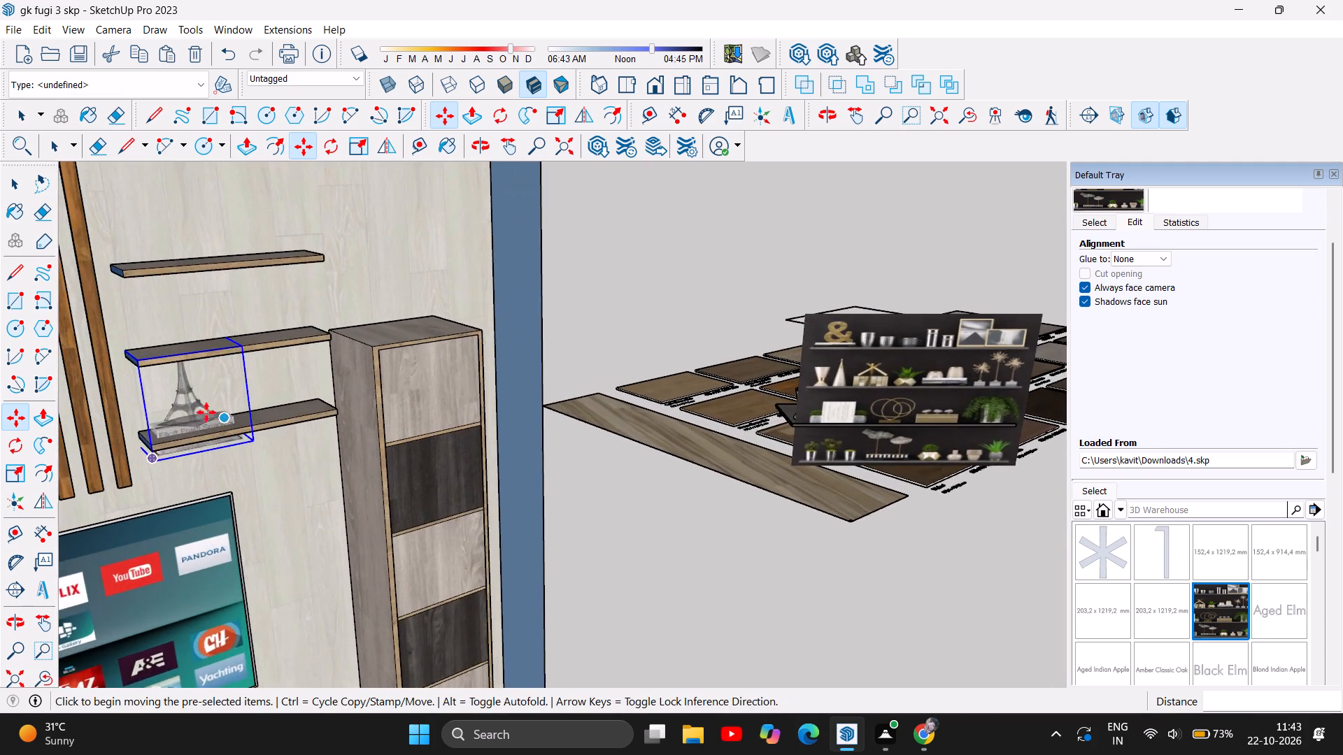
scroll(190, 399, "up", 15)
scroll(347, 456, "down", 3)
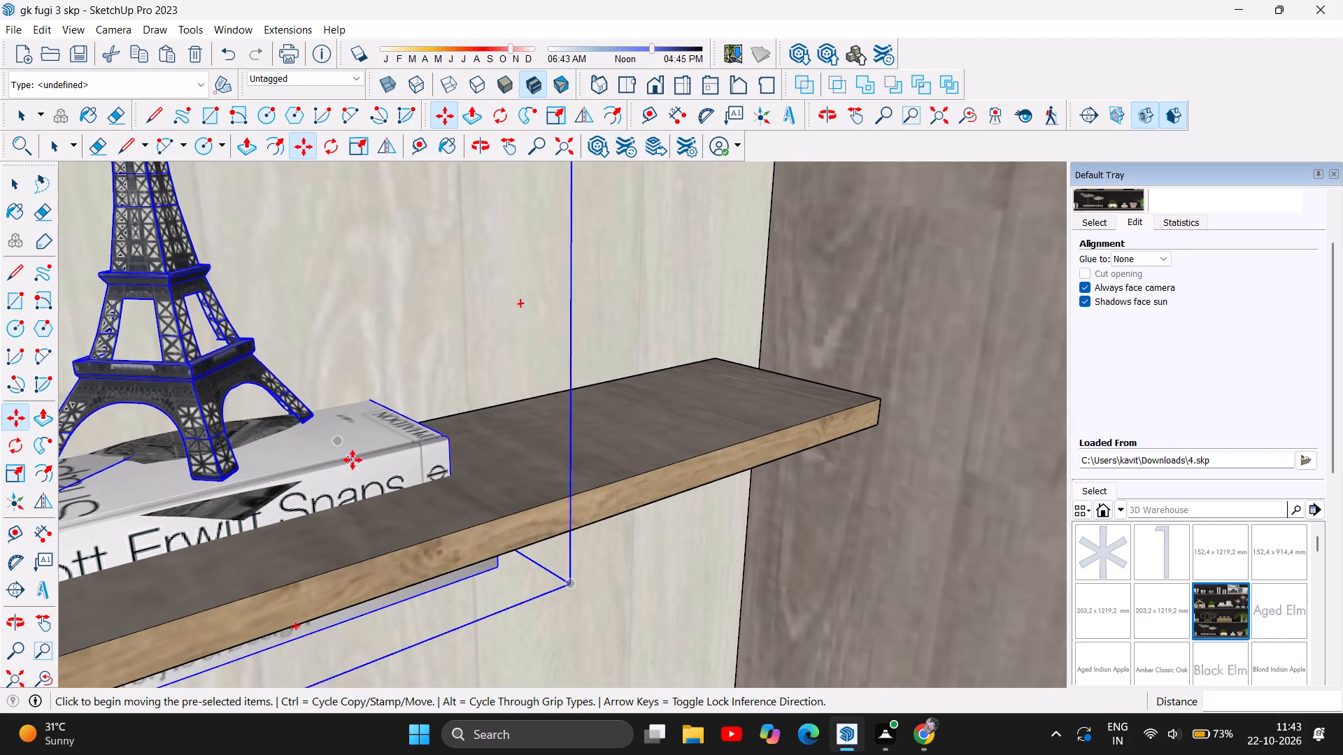
scroll(353, 460, "down", 8)
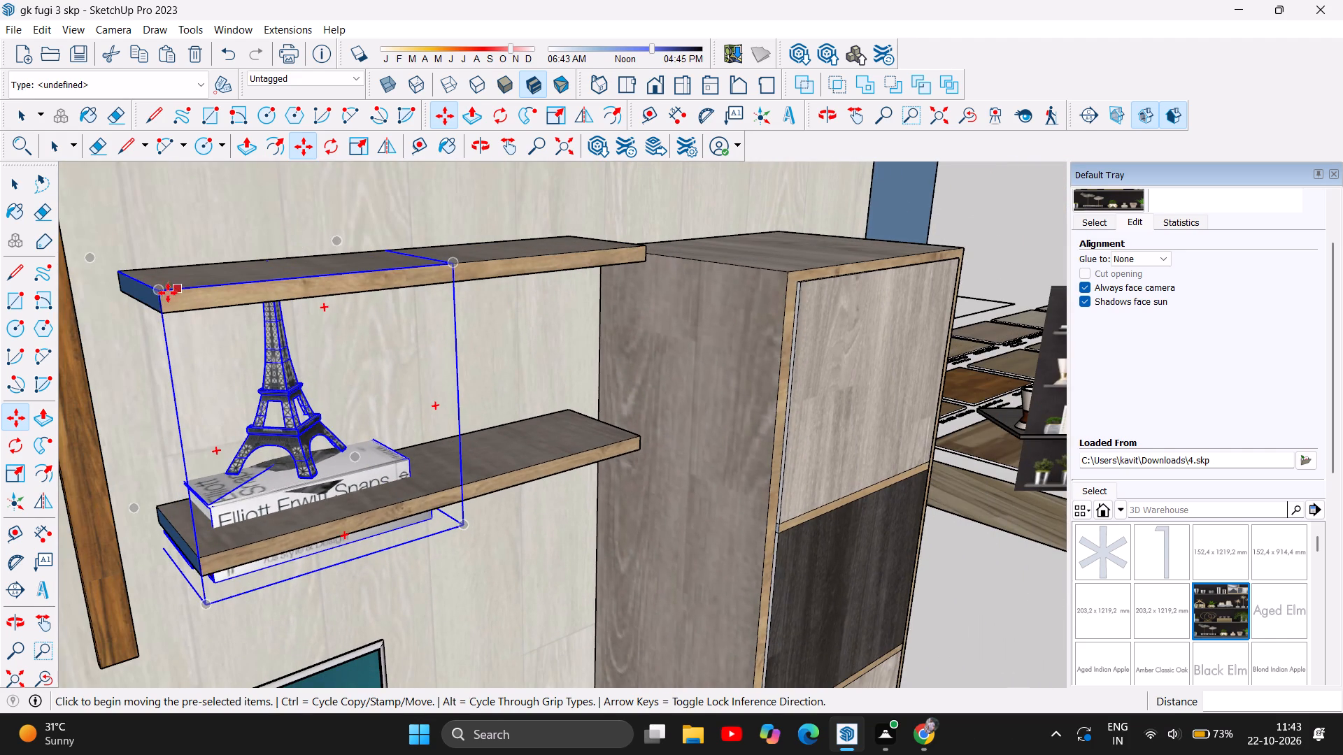
left_click_drag(159, 289, 267, 346)
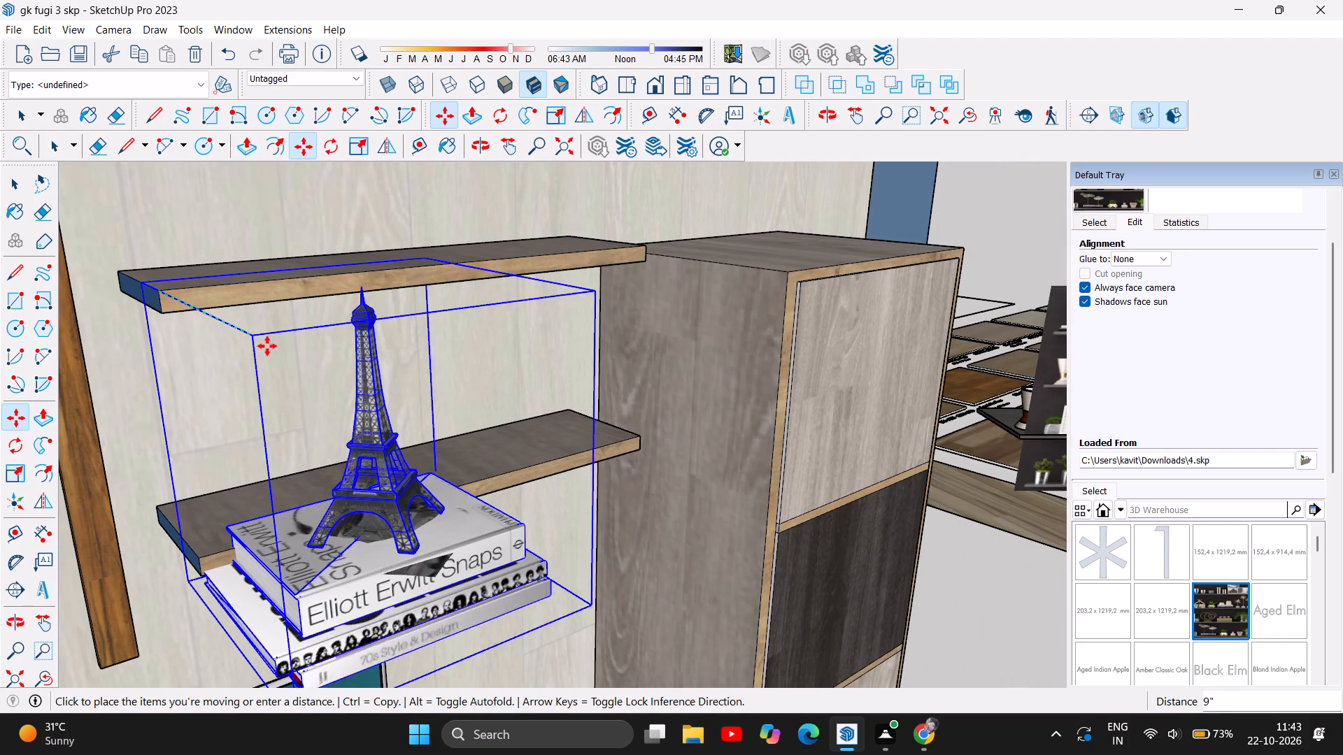
left_click_drag(267, 346, 285, 319)
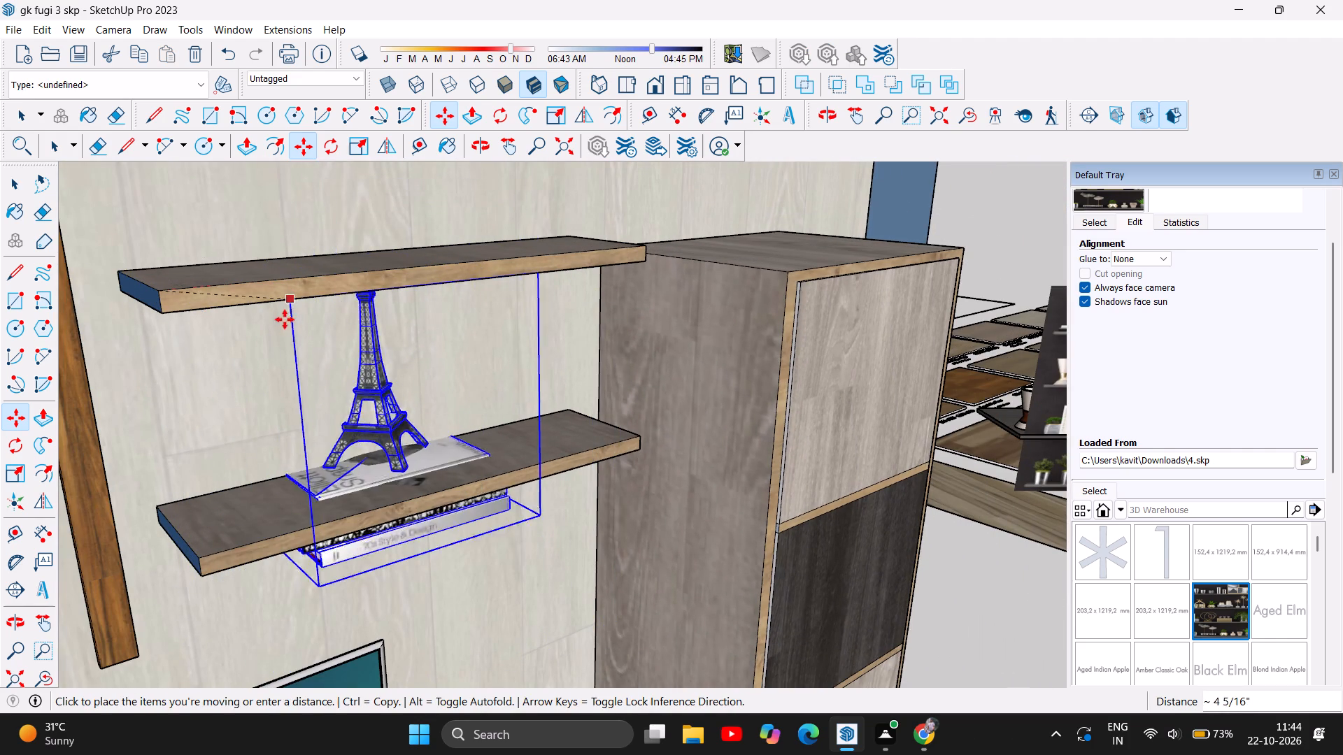
left_click_drag(285, 319, 276, 101)
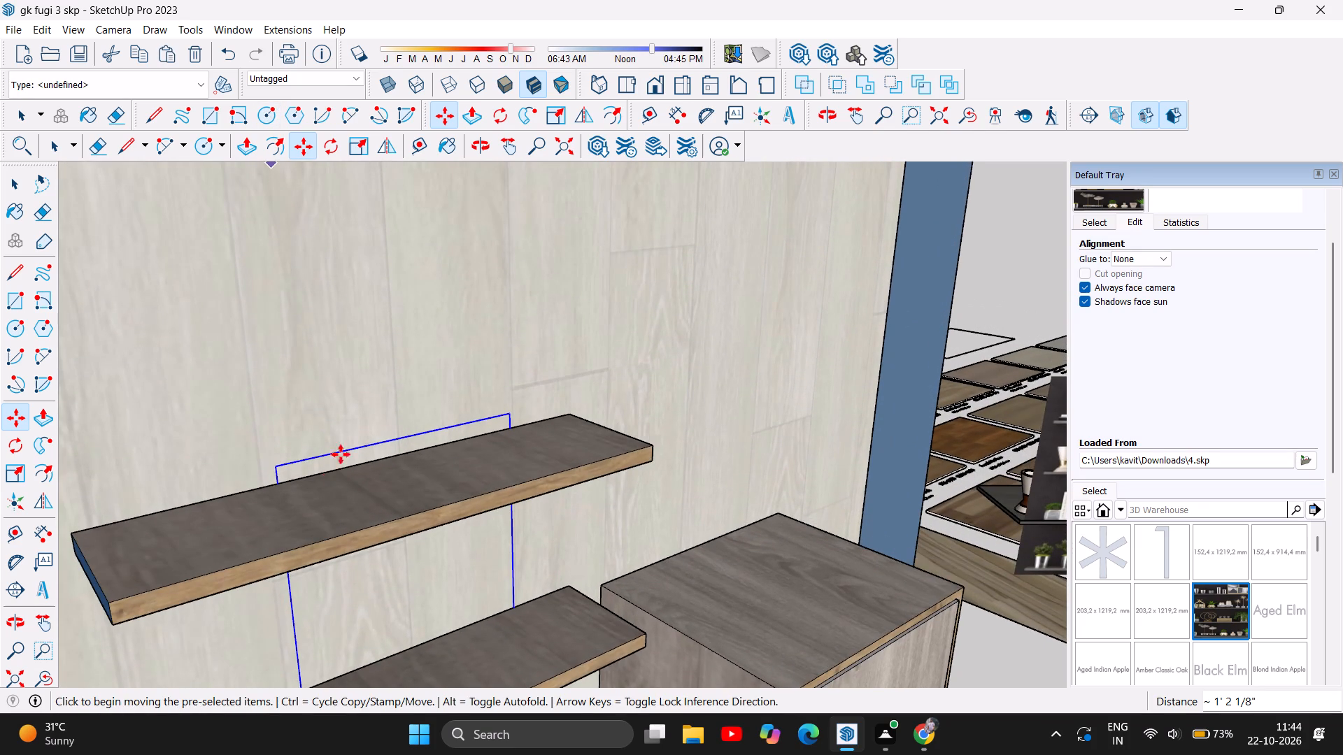
Move the Eiffel Tower piece about 1' 3 9/16" out of the back wall so it stands over the top floating shelf.
scroll(348, 384, "down", 6)
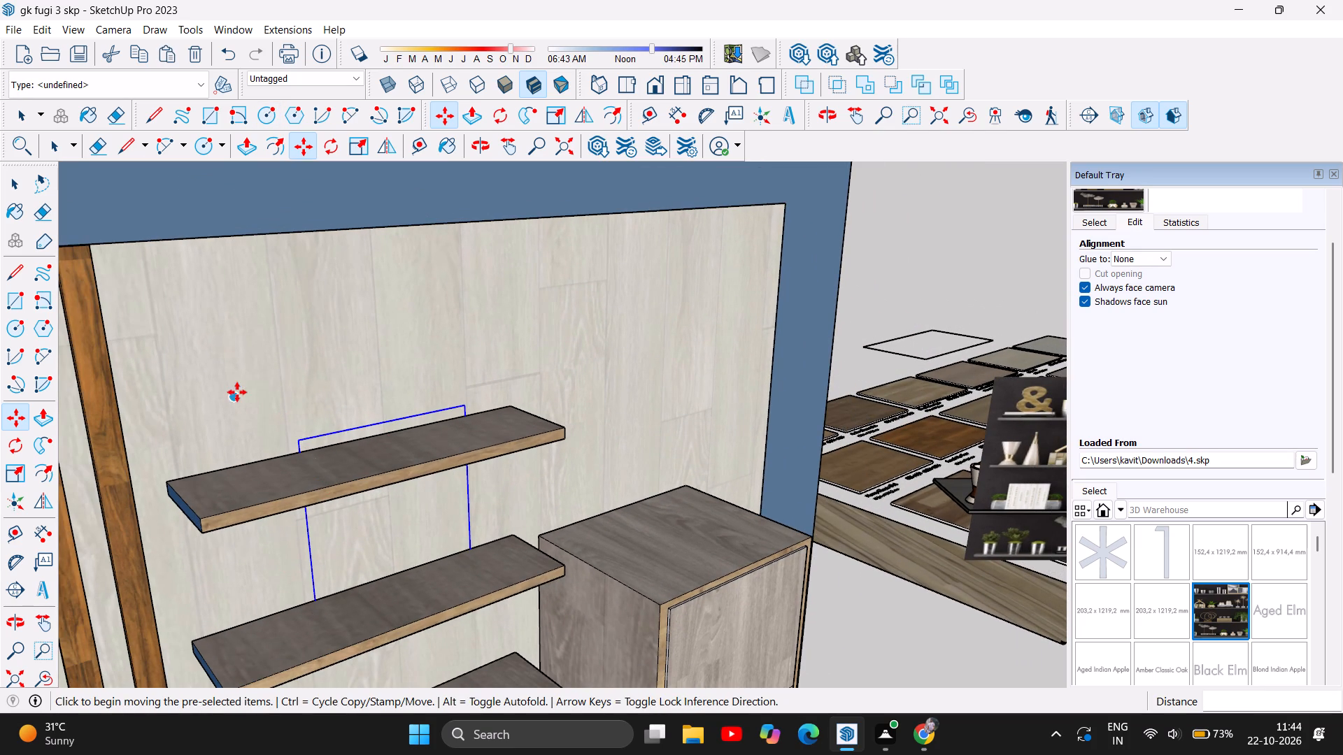
left_click_drag(227, 398, 296, 284)
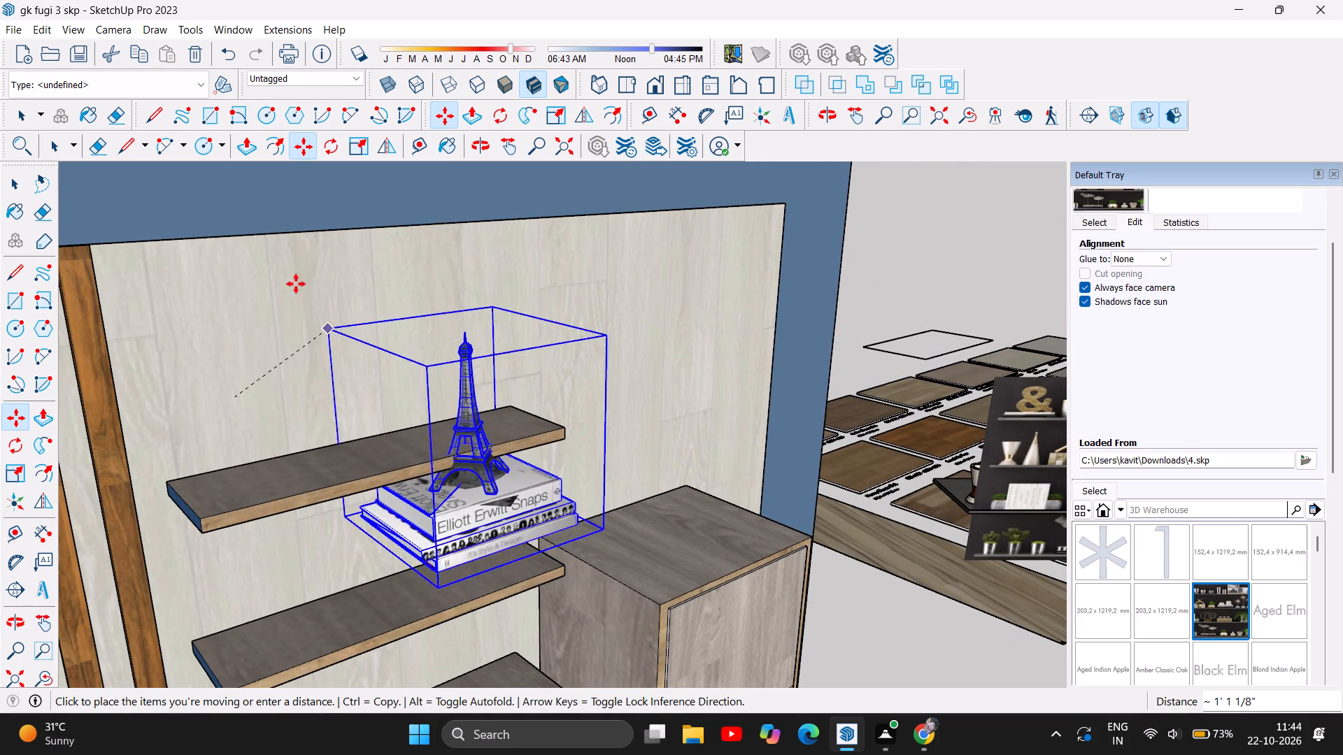
left_click_drag(296, 284, 243, 259)
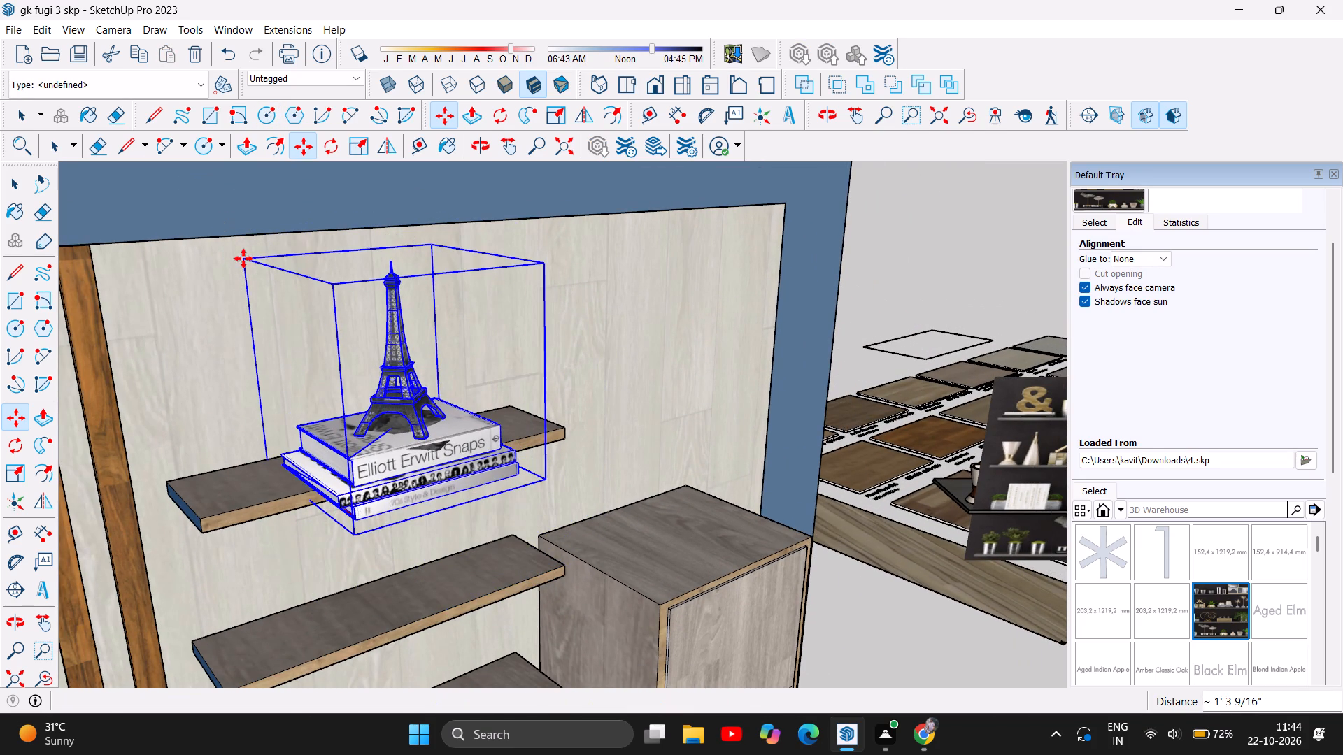
Move the Eiffel Tower piece off the top floating shelf and position it over the top of the tall cabinet.
scroll(632, 489, "down", 4)
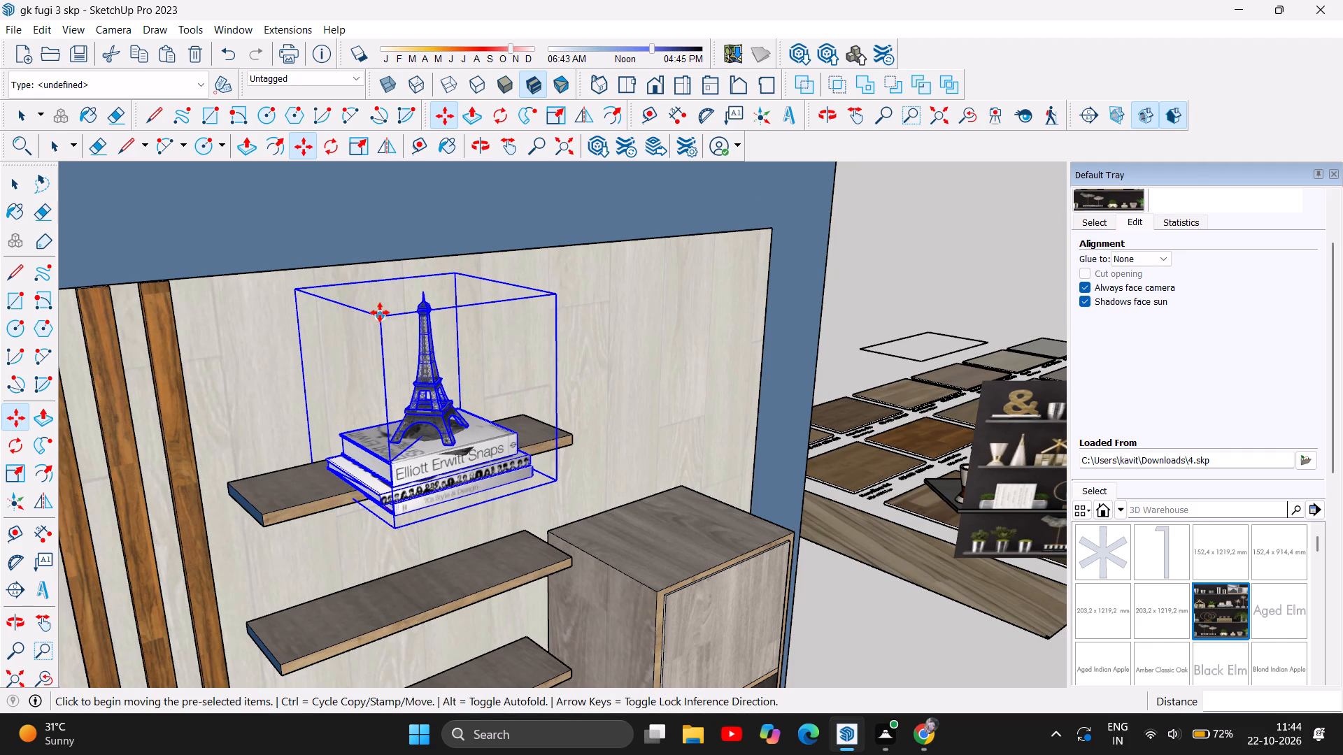
left_click_drag(383, 315, 672, 434)
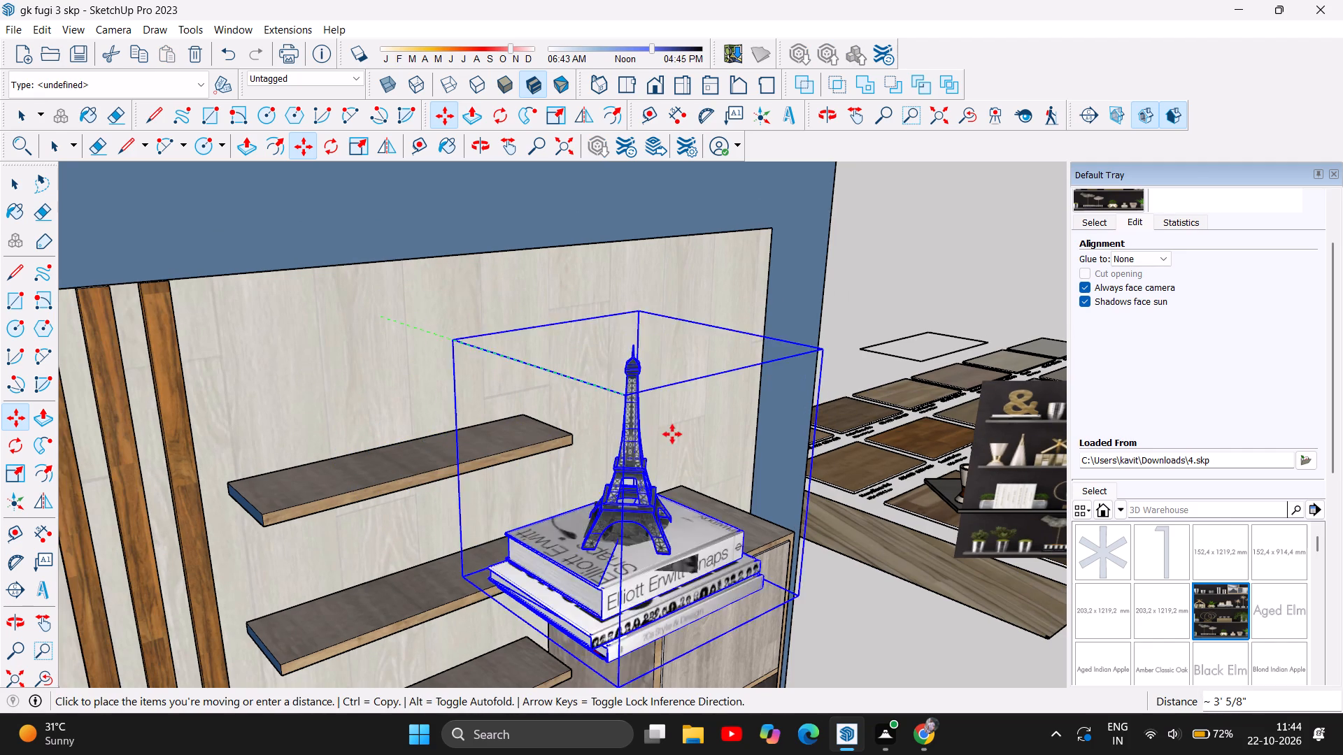
left_click_drag(672, 434, 698, 410)
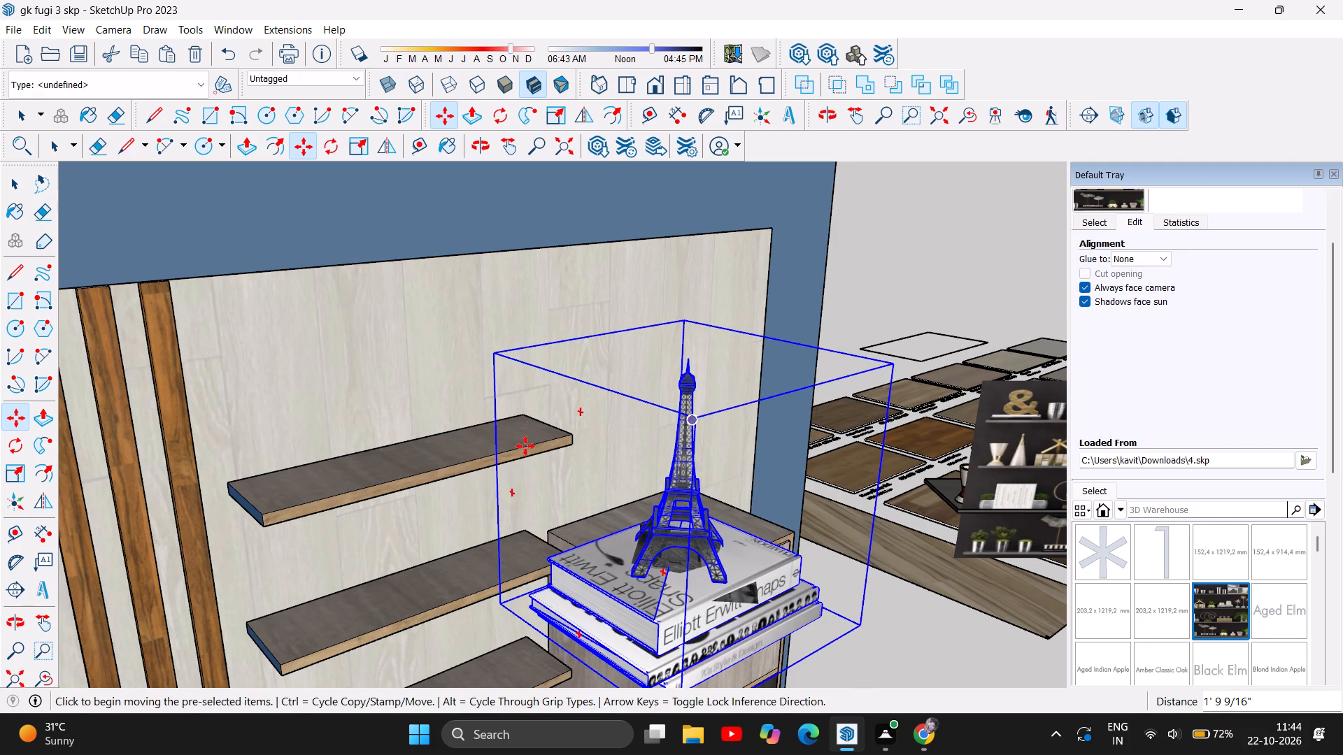
scroll(516, 408, "down", 5)
scroll(460, 417, "down", 4)
scroll(698, 537, "down", 4)
scroll(657, 623, "up", 5)
scroll(723, 469, "up", 5)
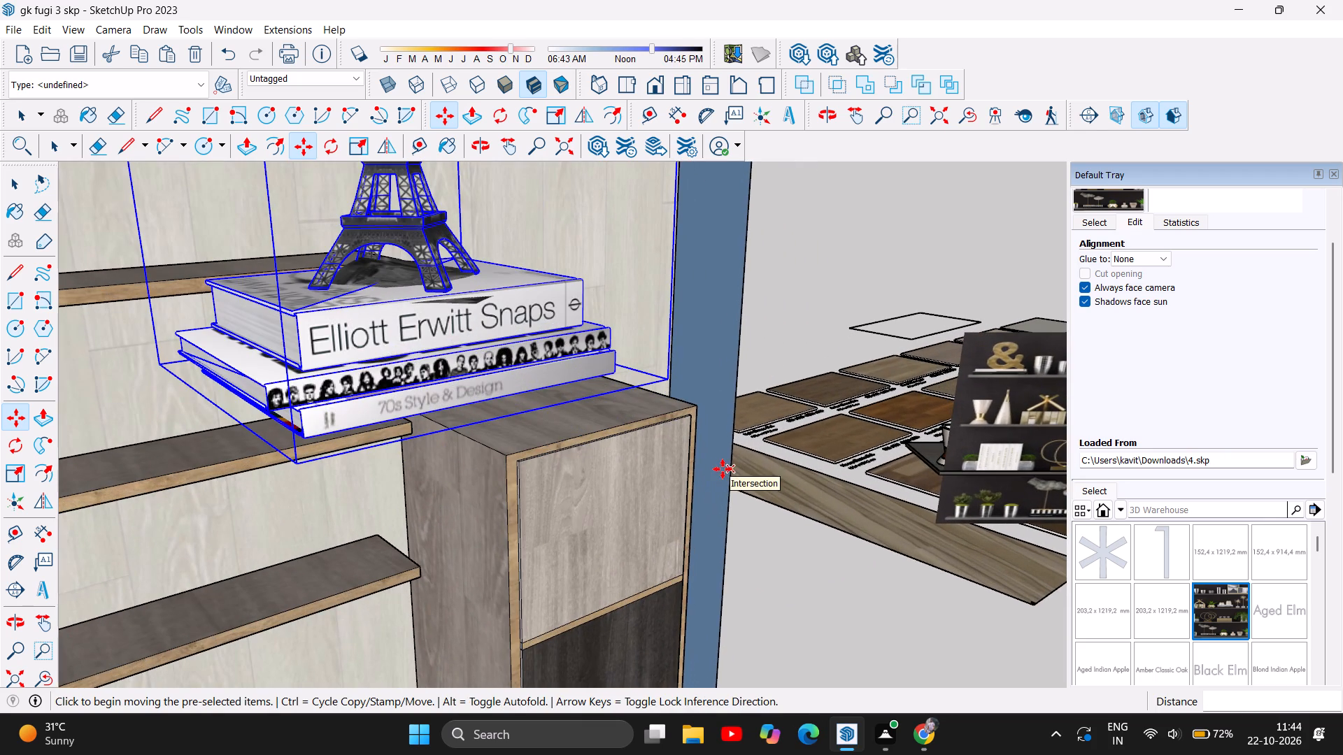
scroll(515, 580, "down", 6)
scroll(444, 596, "down", 1)
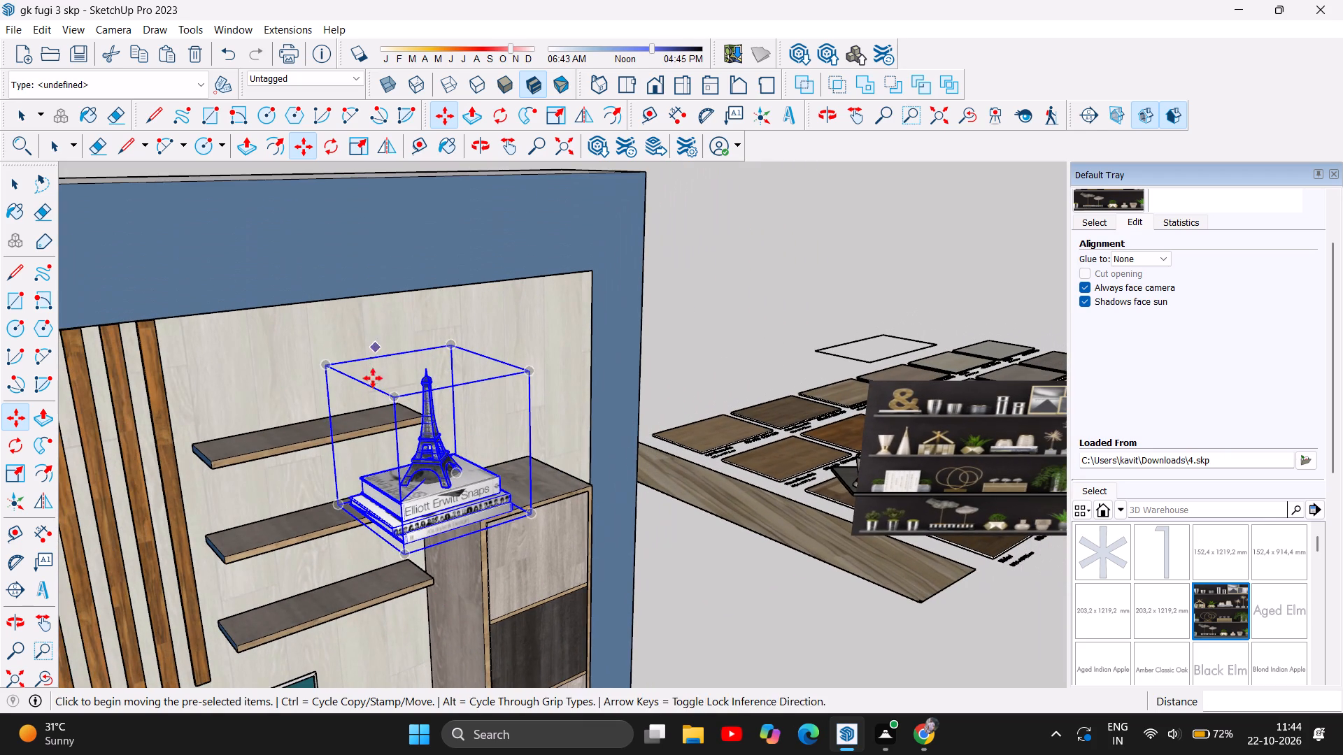
left_click_drag(392, 399, 454, 384)
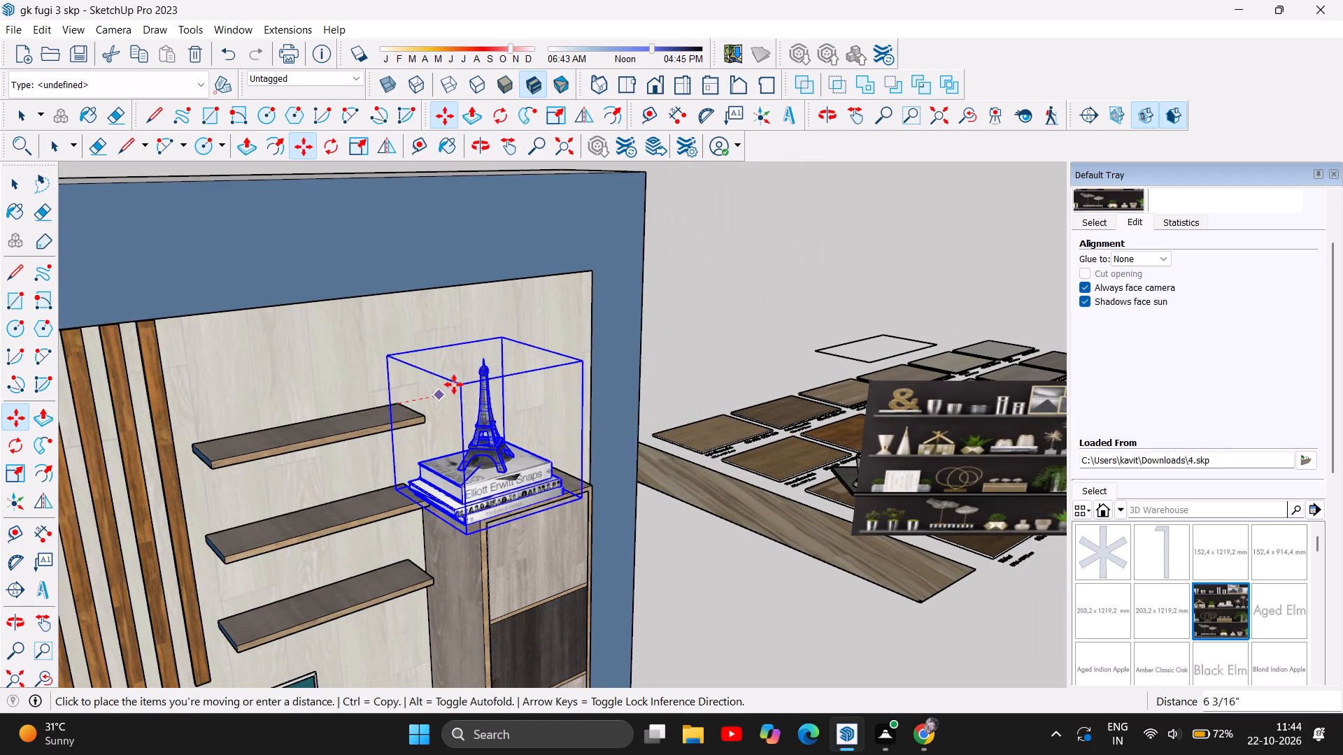
left_click_drag(454, 384, 447, 384)
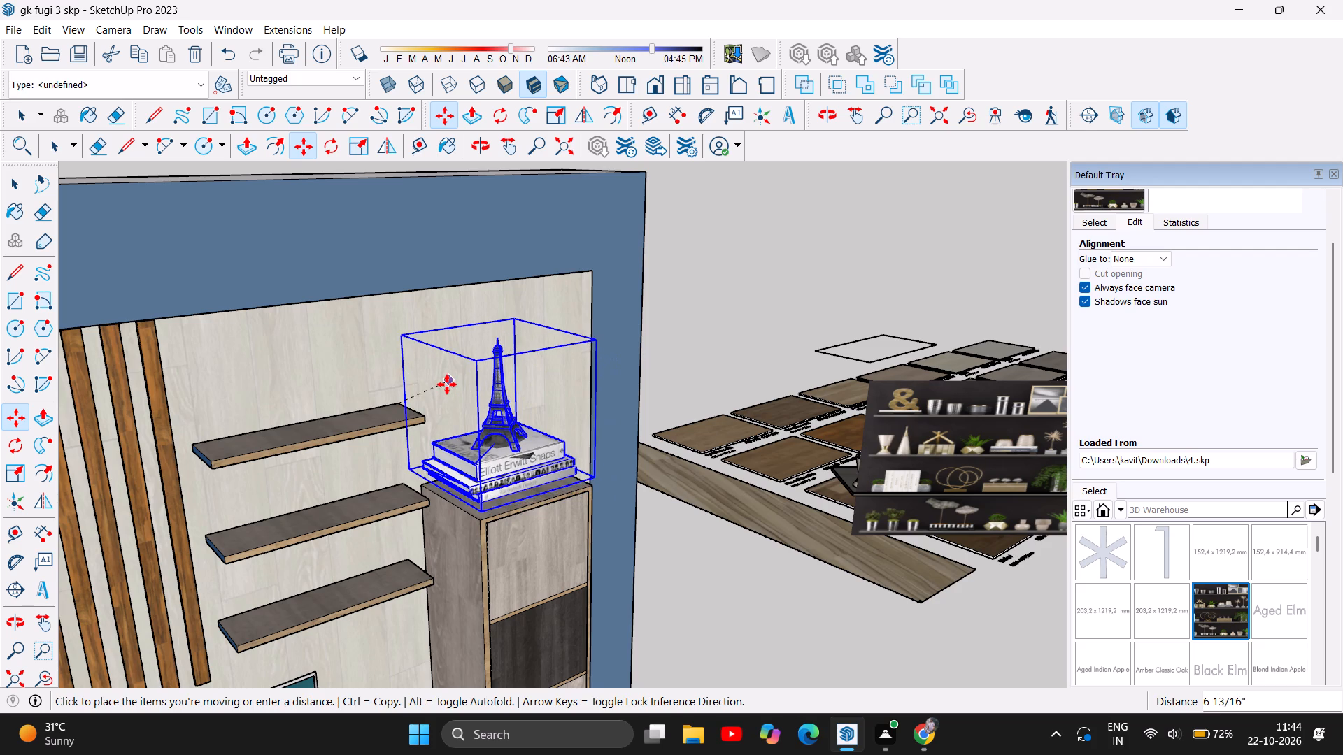
left_click_drag(447, 384, 456, 396)
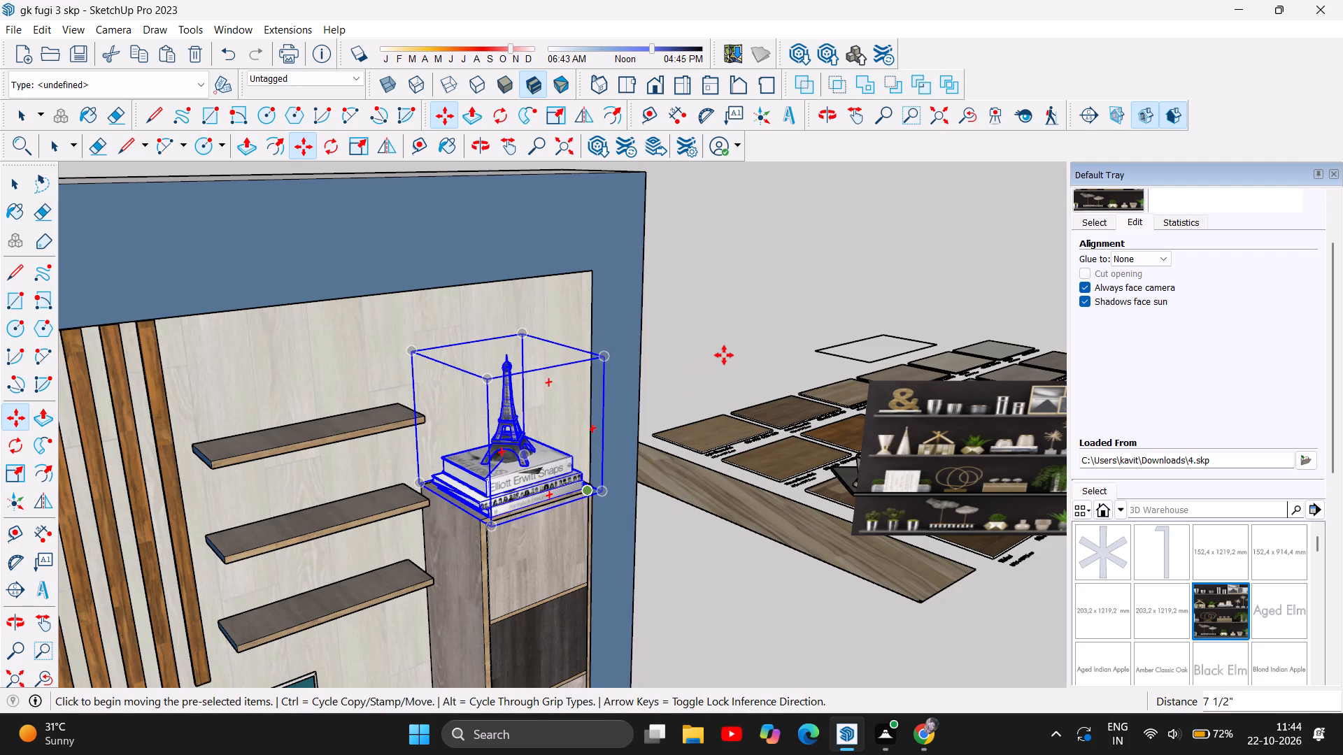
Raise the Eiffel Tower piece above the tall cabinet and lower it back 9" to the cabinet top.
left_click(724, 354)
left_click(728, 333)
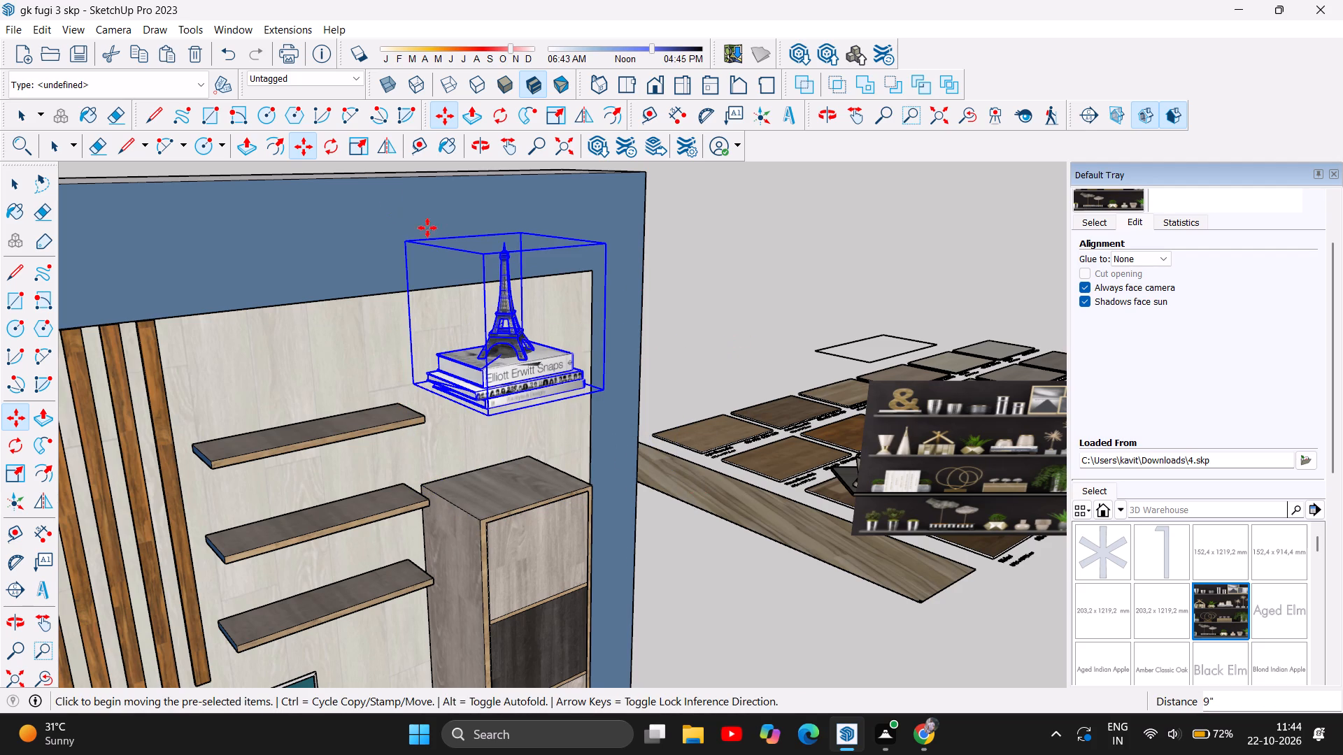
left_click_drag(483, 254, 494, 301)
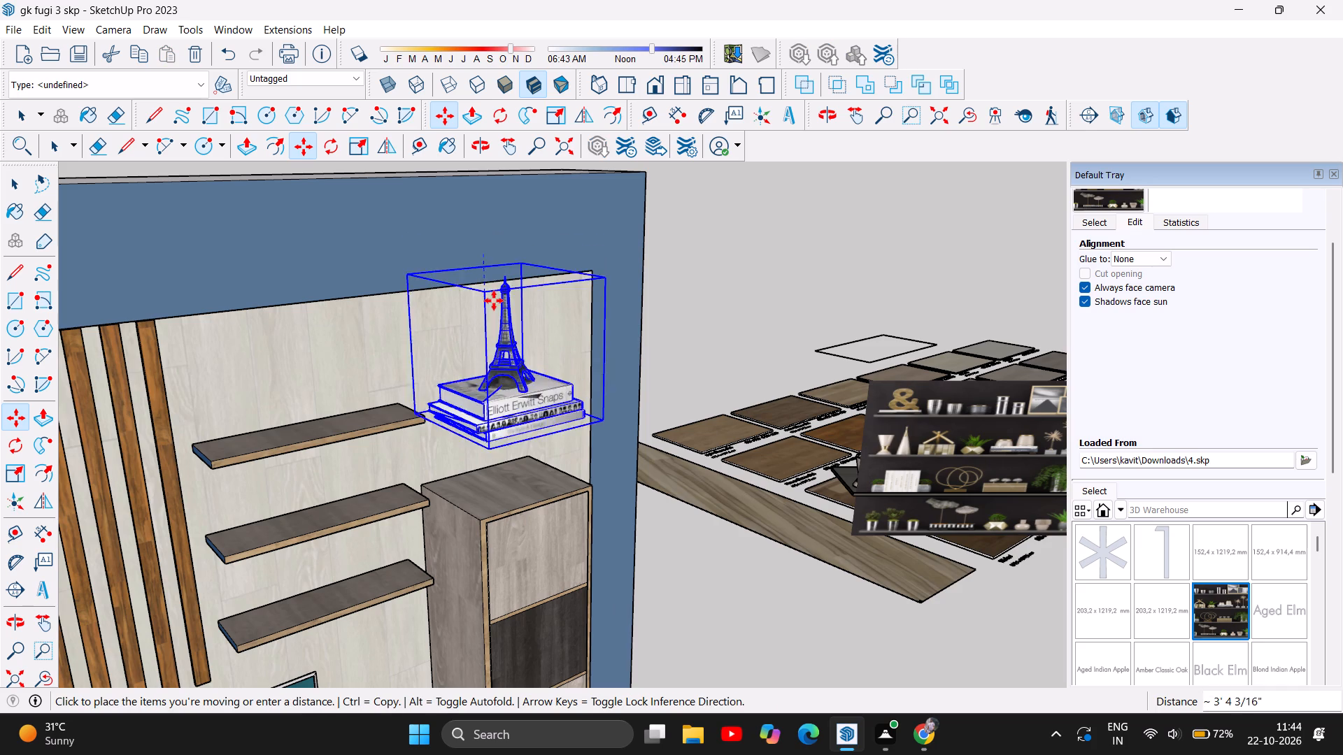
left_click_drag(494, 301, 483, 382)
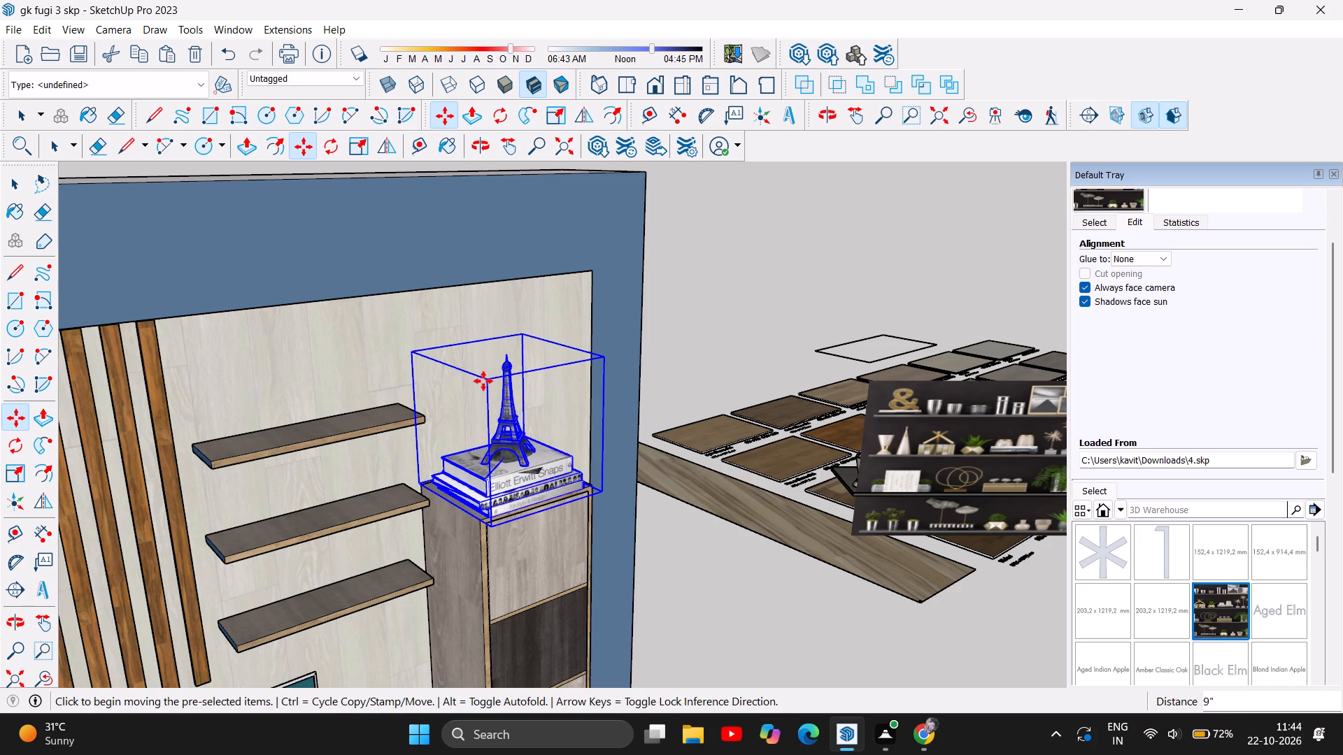
Deselect the Eiffel Tower piece and examine its position relative to the tall cabinet up close and from another angle.
left_click(15, 186)
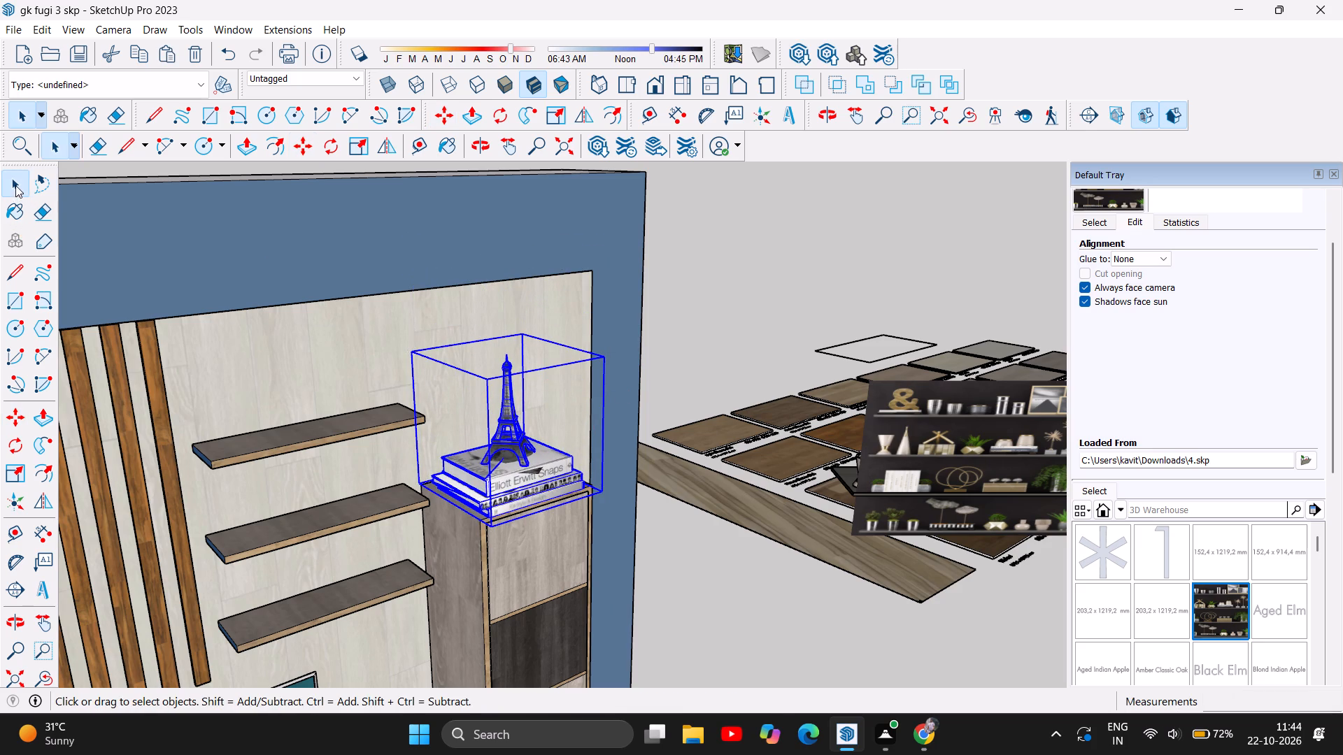
left_click(710, 299)
scroll(589, 506, "up", 5)
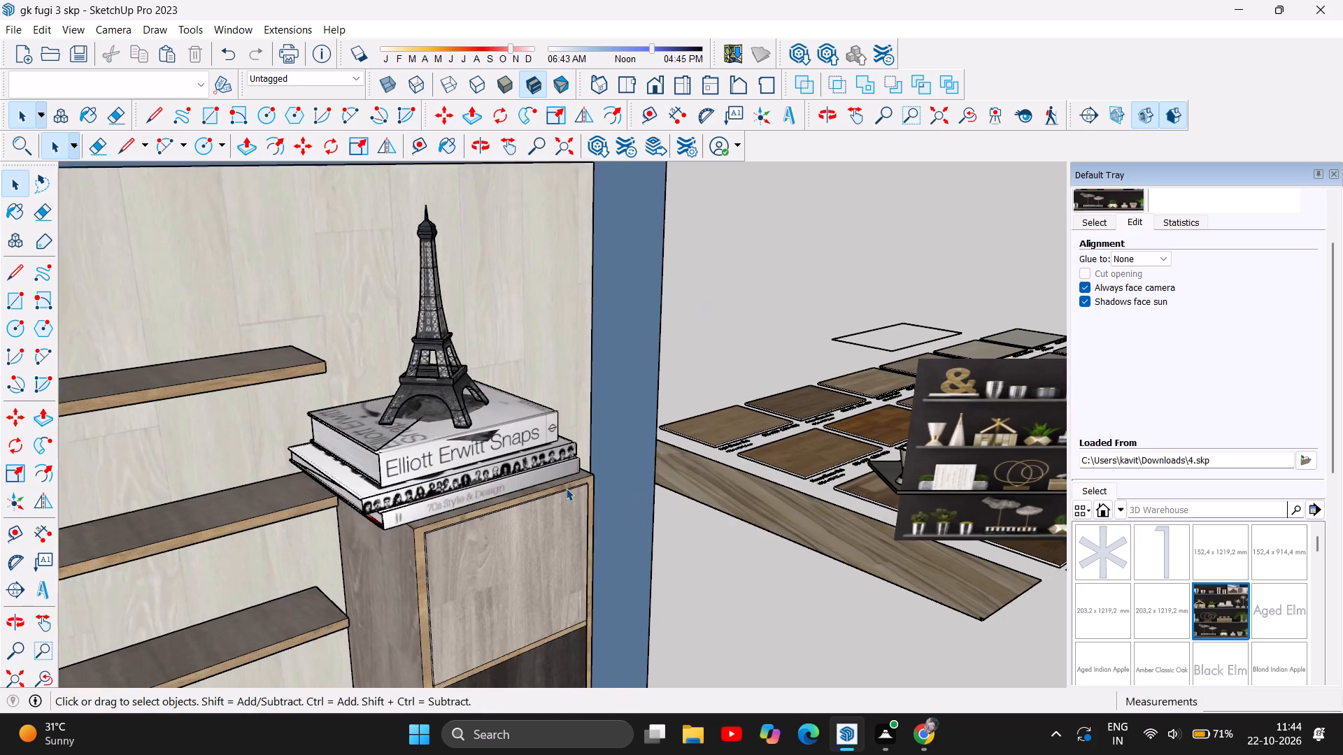
scroll(478, 414, "up", 5)
scroll(332, 442, "down", 6)
scroll(264, 484, "down", 7)
left_click(472, 146)
left_click_drag(586, 276, 495, 298)
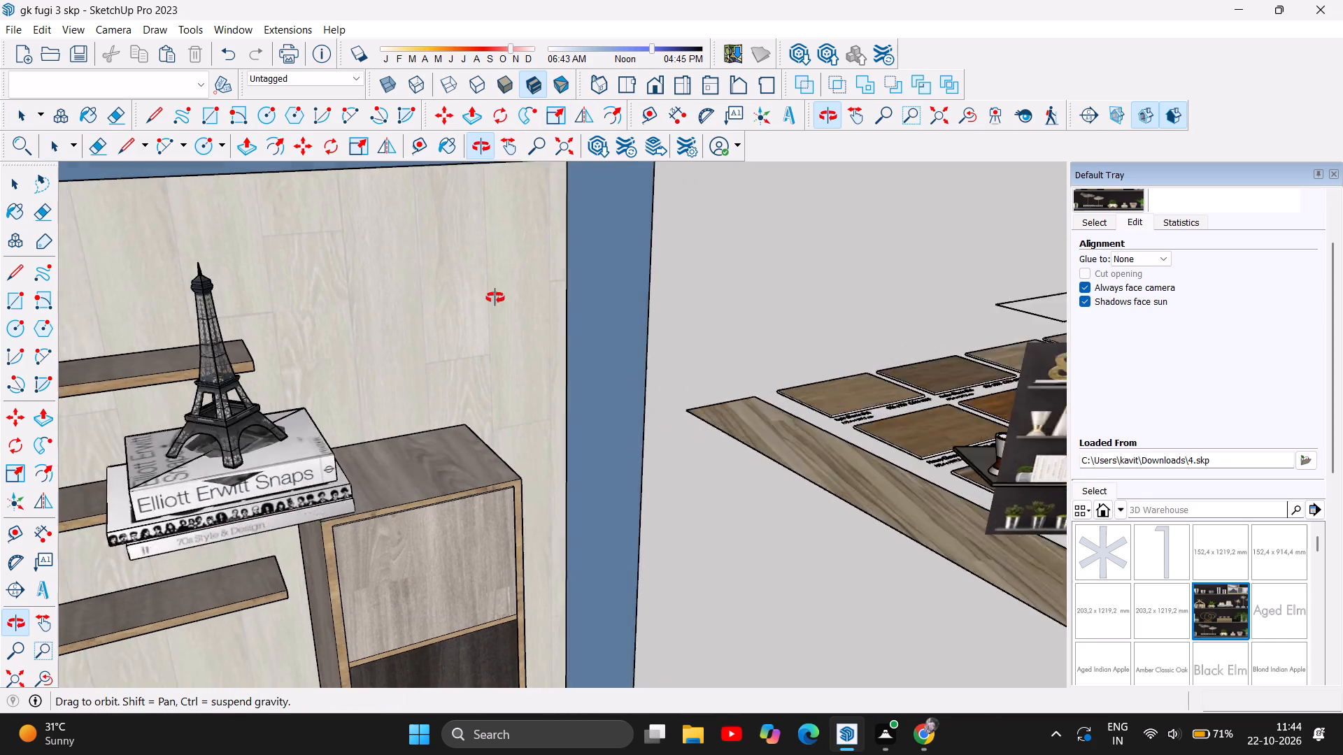
left_click_drag(495, 298, 418, 292)
Move the Eiffel Tower and books piece from in front of the floating shelves over to the top of the tall cabinet.
left_click(20, 187)
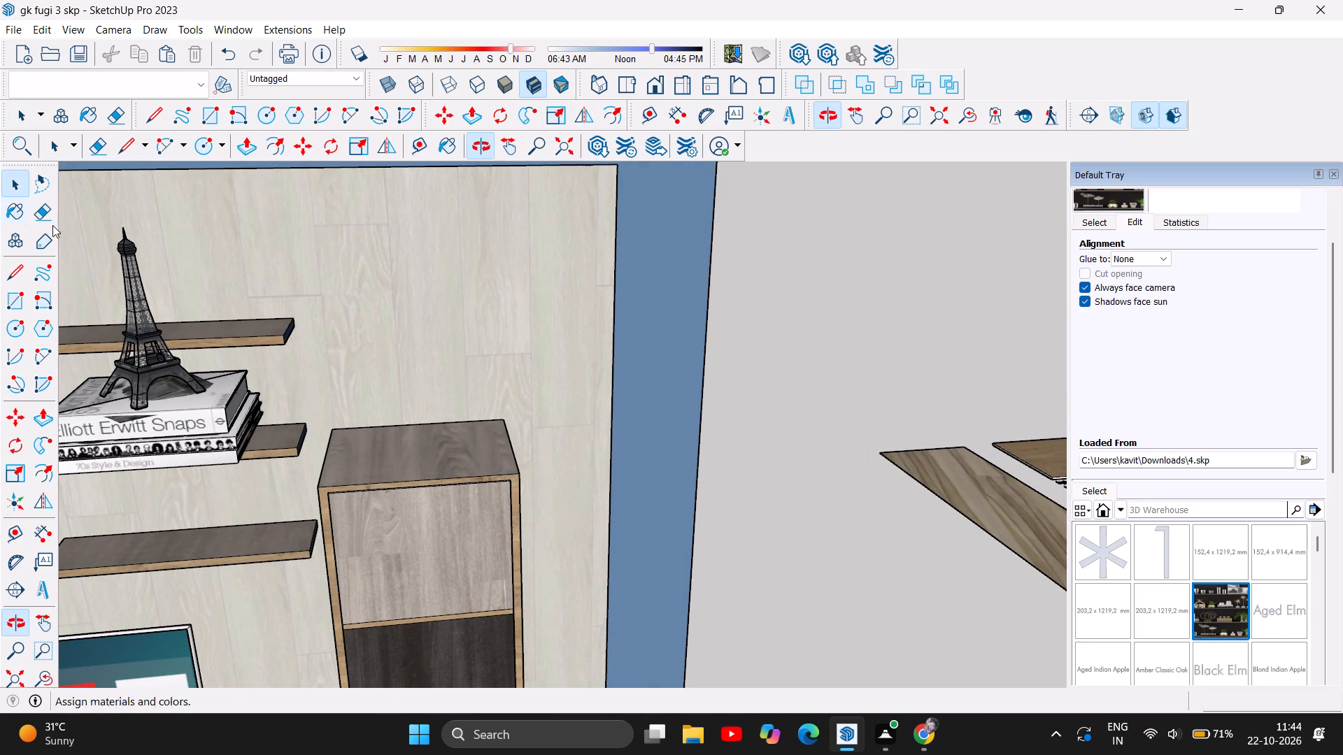
left_click(133, 437)
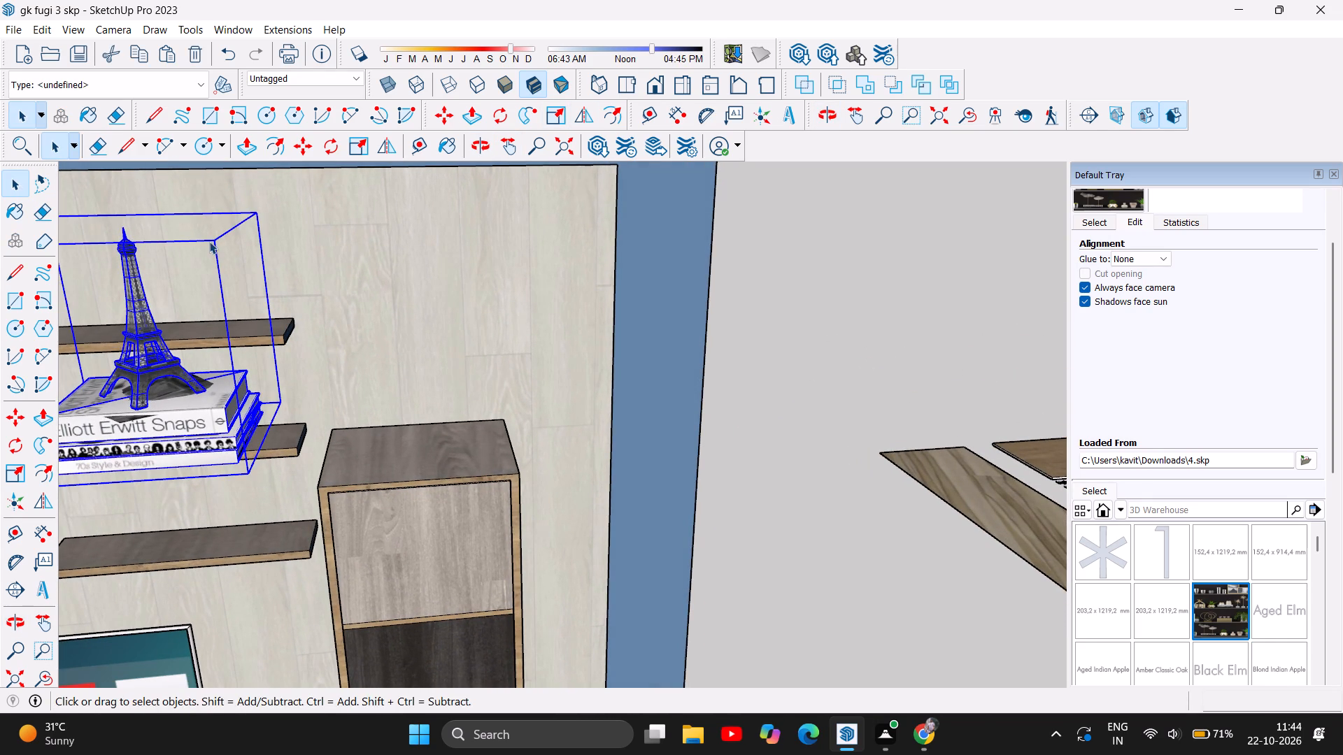
left_click(441, 106)
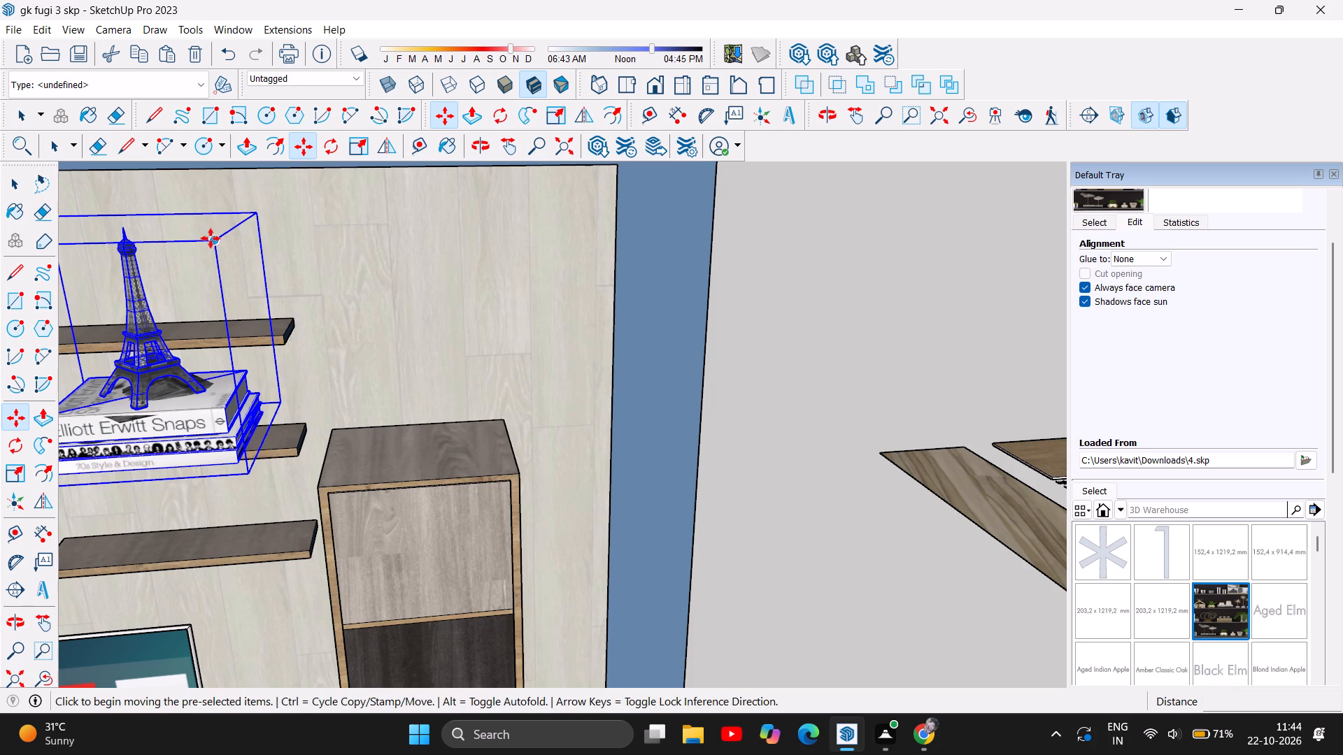
left_click_drag(213, 240, 494, 316)
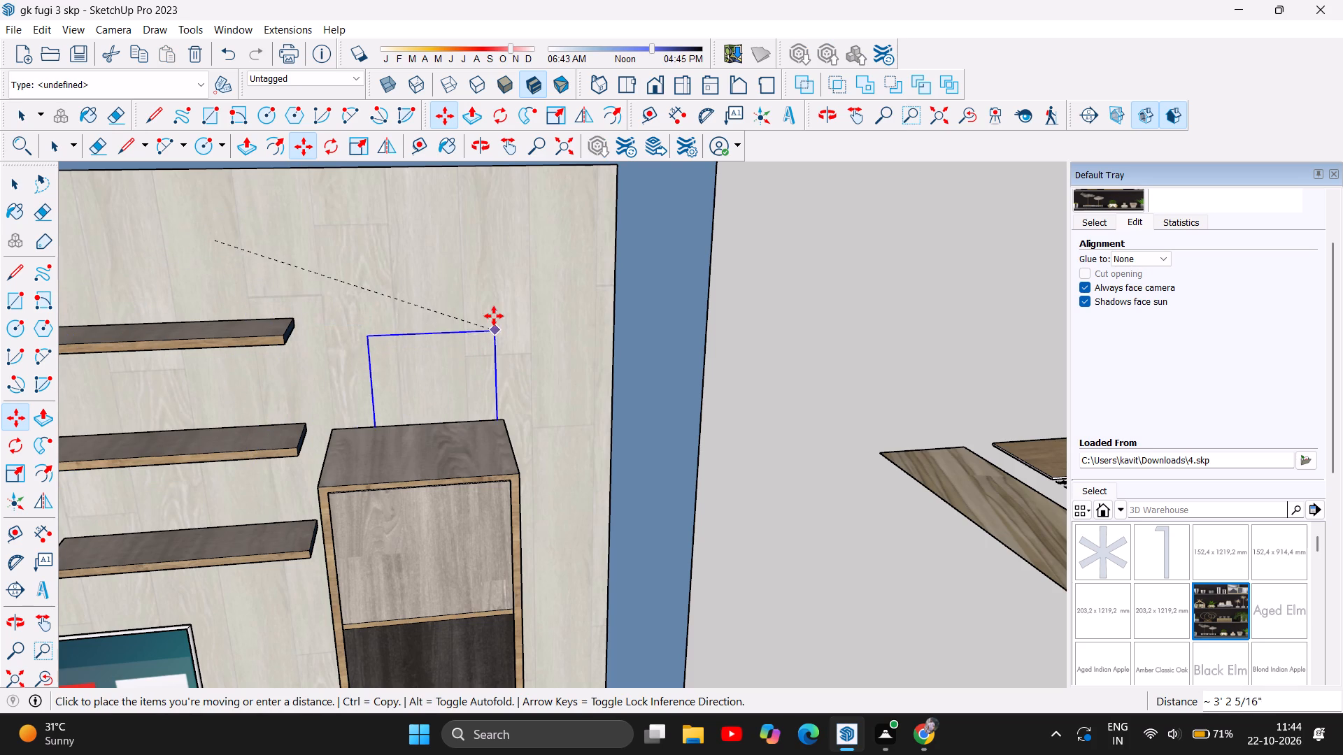
left_click_drag(494, 316, 484, 261)
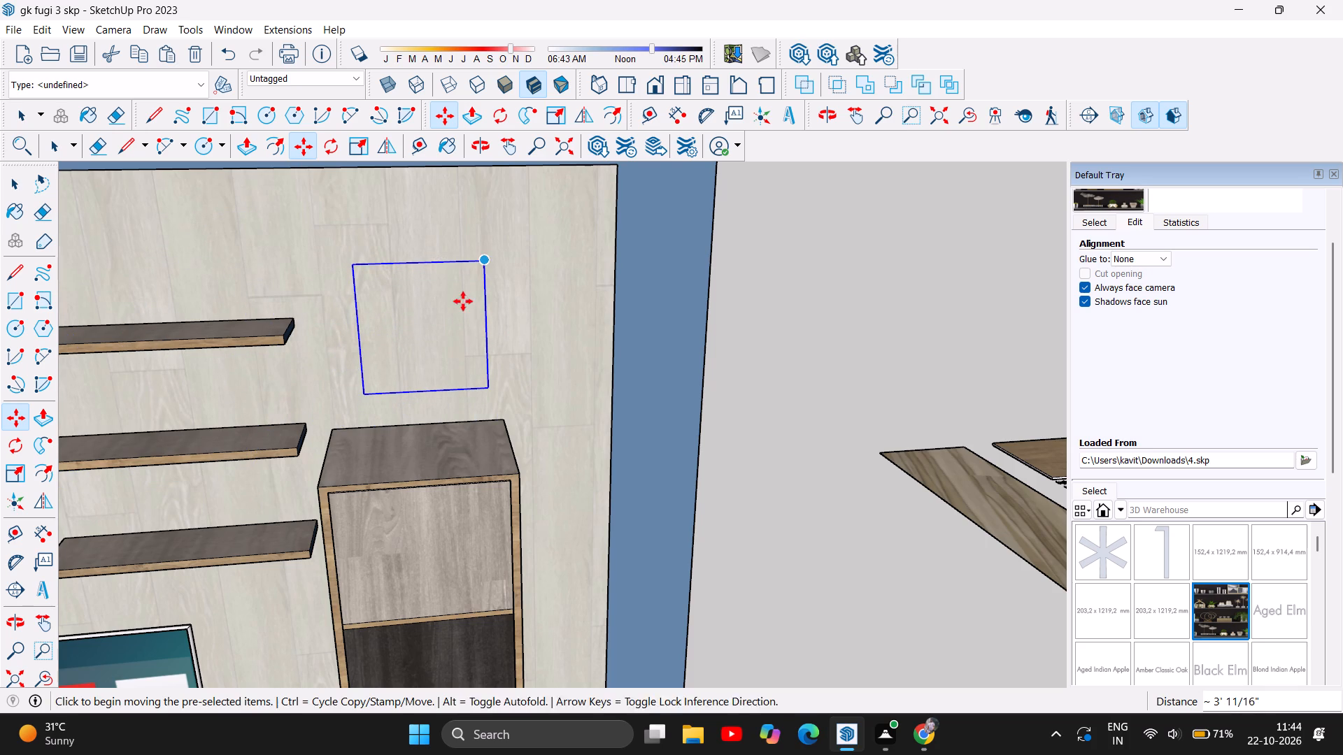
left_click_drag(488, 259, 456, 331)
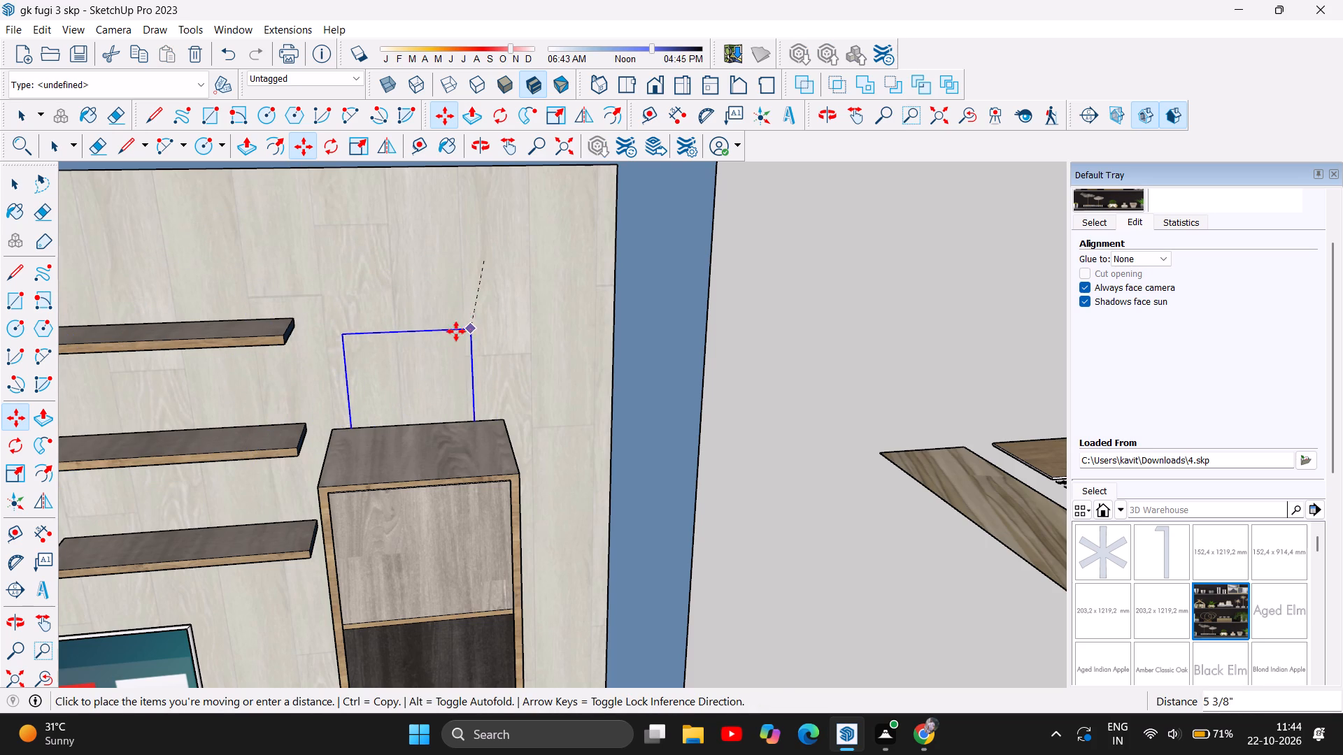
left_click_drag(456, 331, 457, 394)
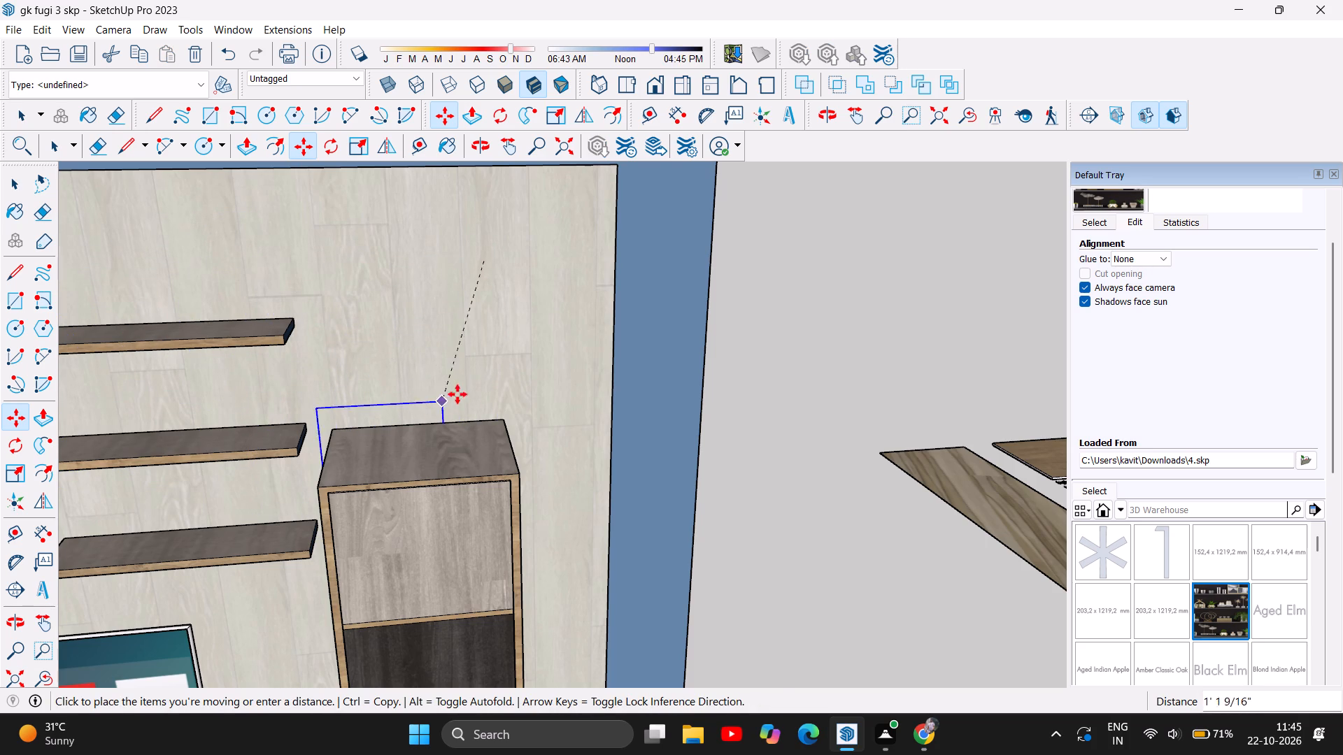
left_click_drag(457, 394, 669, 305)
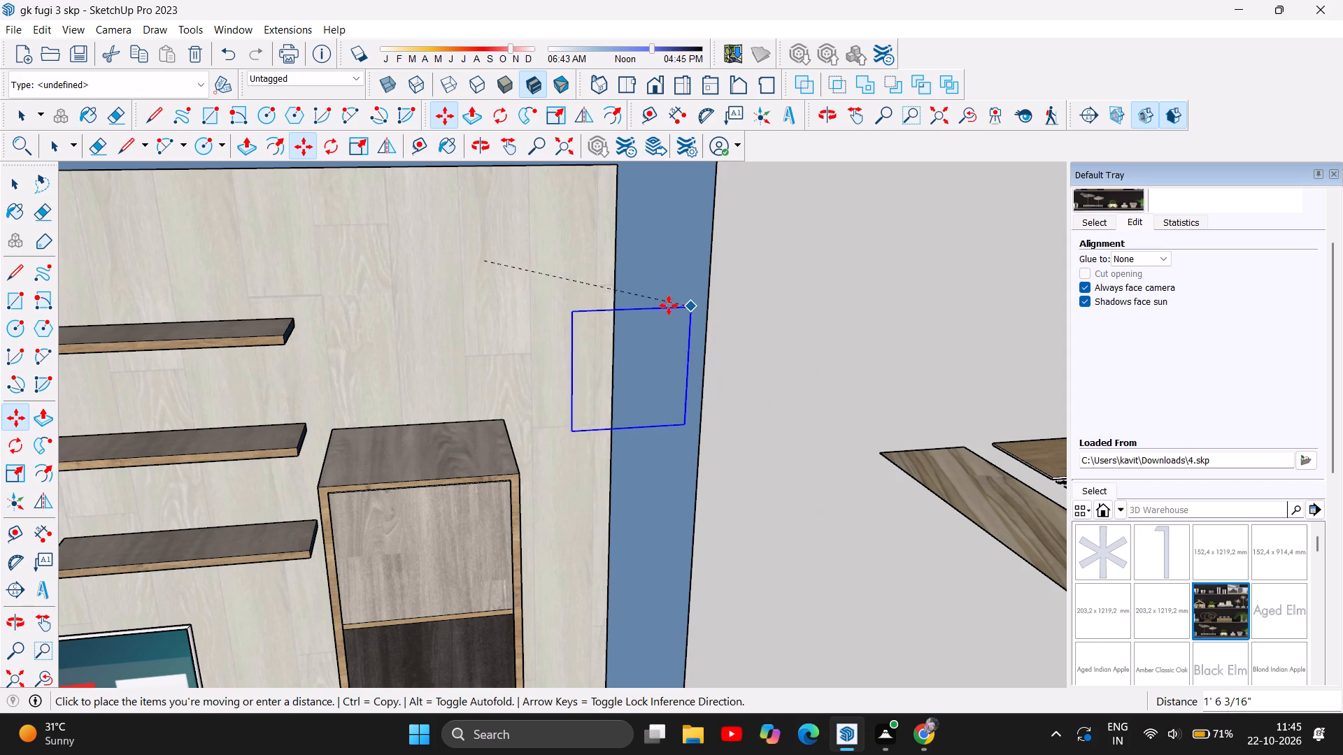
left_click_drag(669, 305, 493, 423)
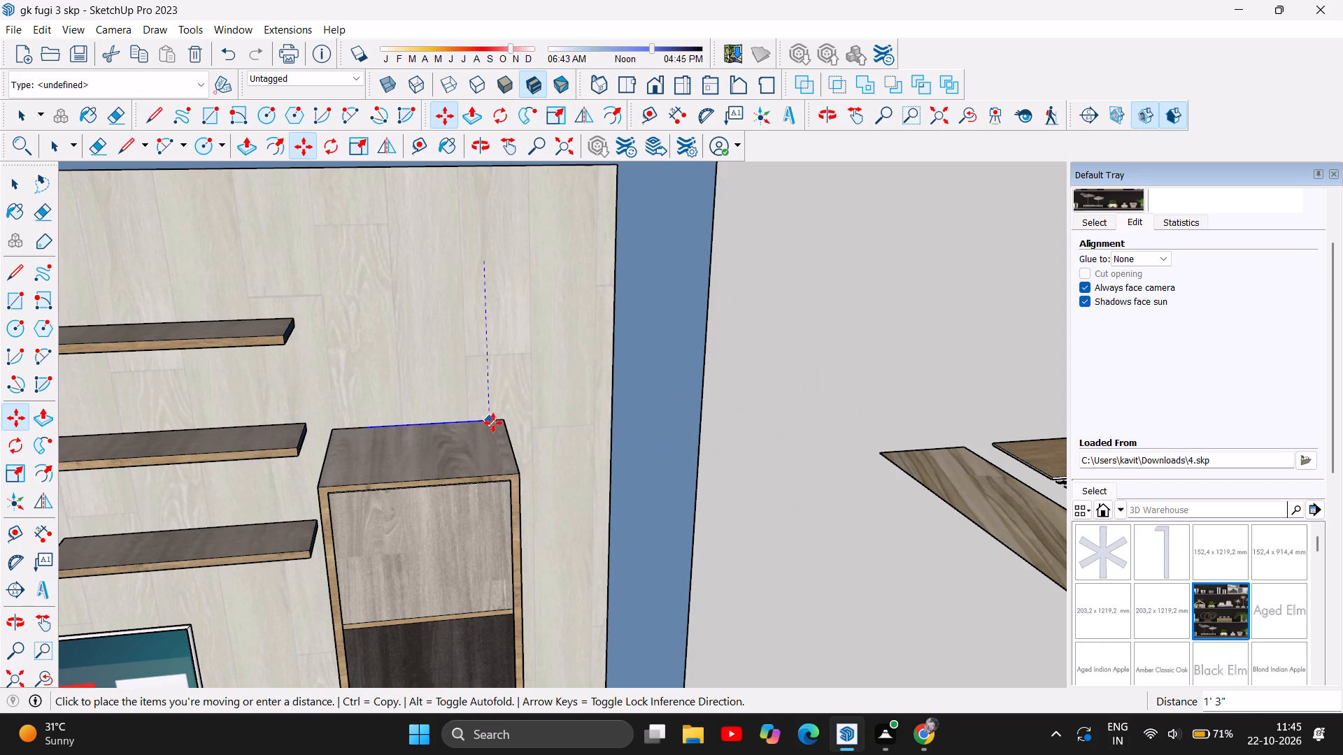
left_click_drag(493, 423, 519, 334)
Raise the Eiffel Tower and books piece about 2 1/2" above the tall cabinet.
left_click(530, 305)
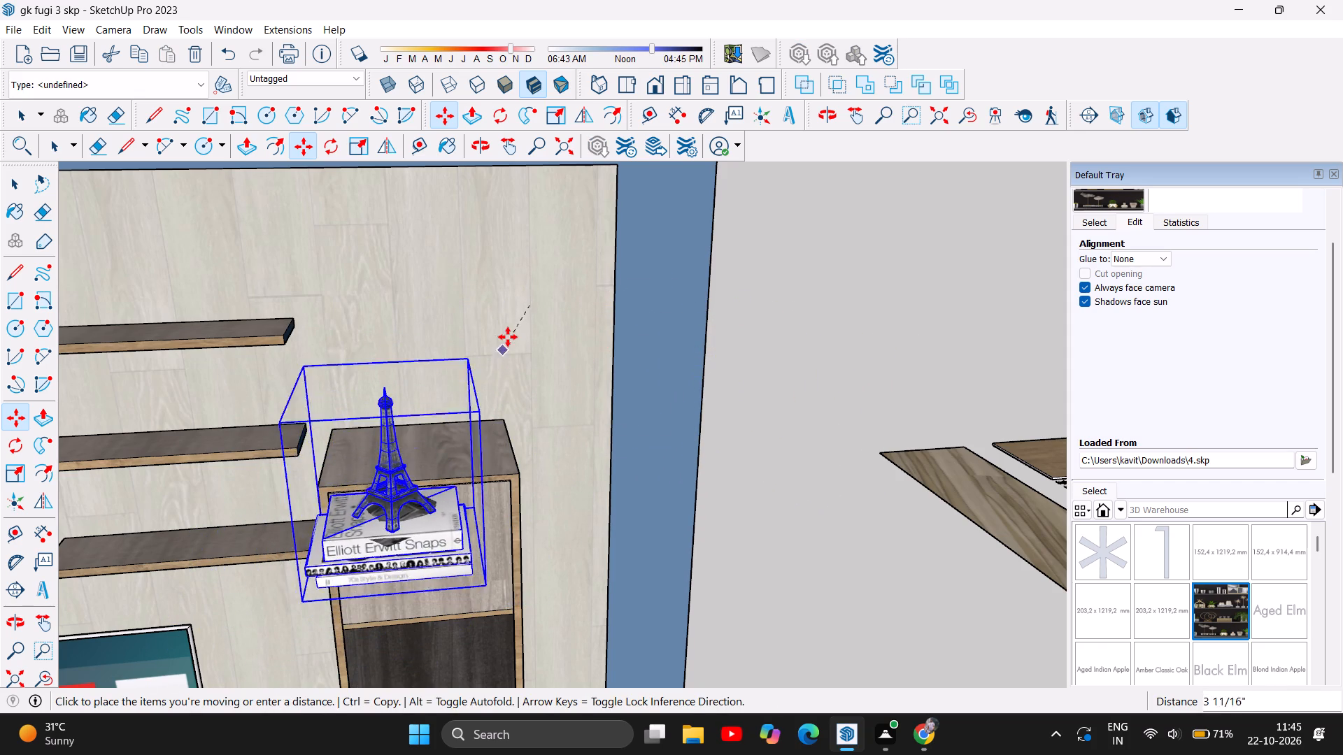
left_click(527, 278)
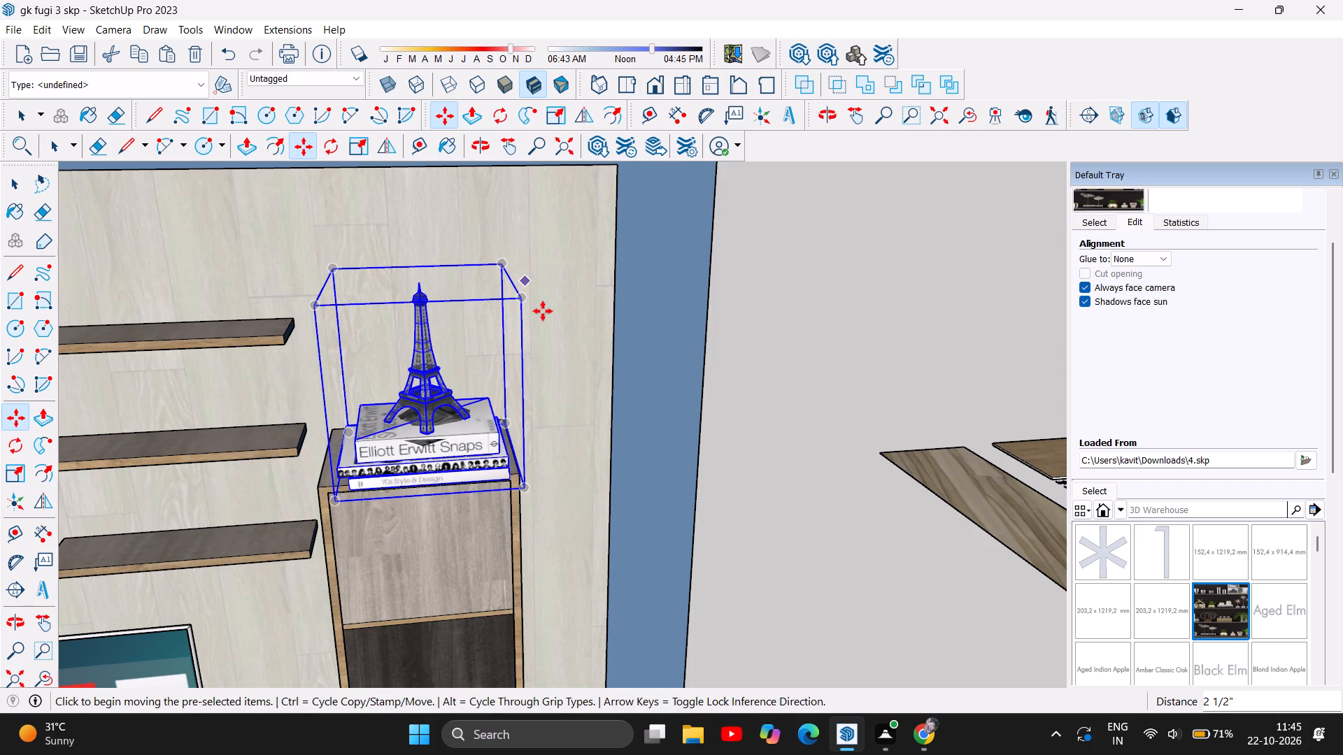
Shift the Eiffel Tower and books piece back until it rests within the tall cabinet's top edges, and deselect it.
scroll(460, 513, "up", 11)
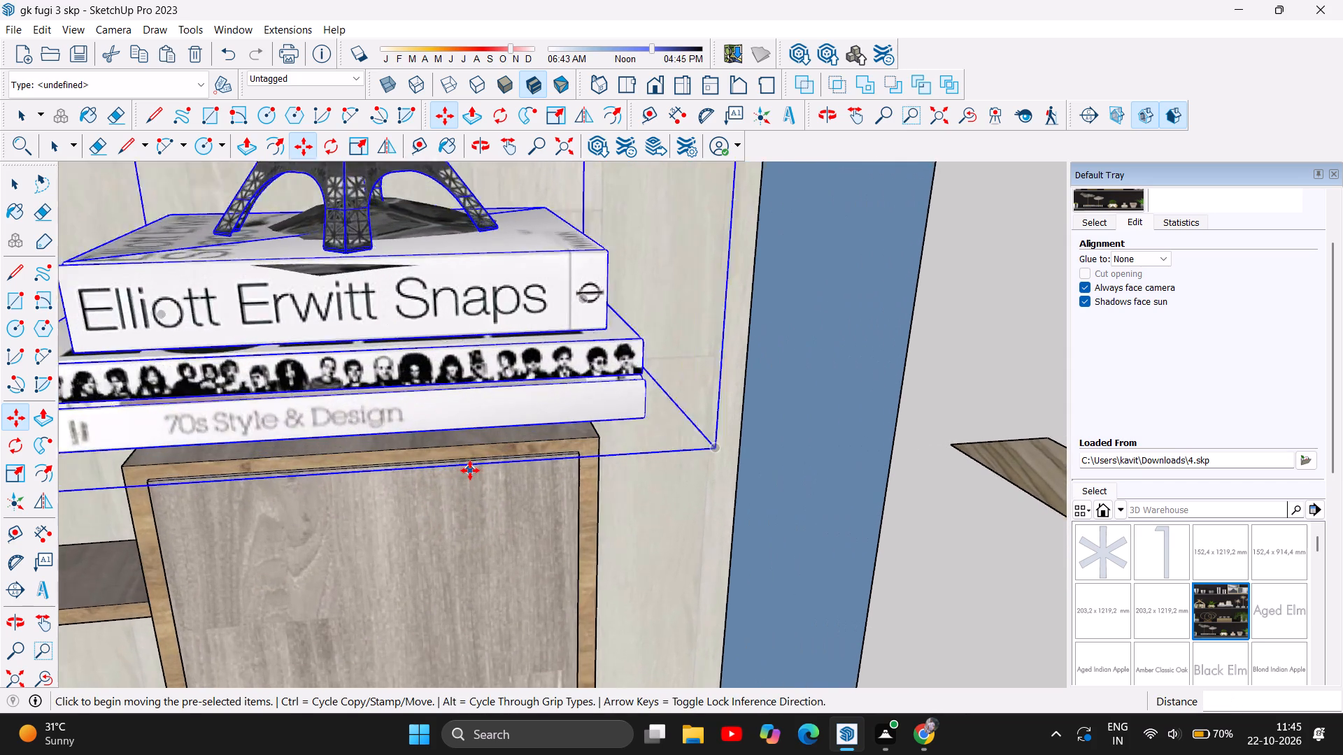
scroll(470, 470, "up", 1)
scroll(470, 470, "down", 4)
scroll(607, 482, "down", 3)
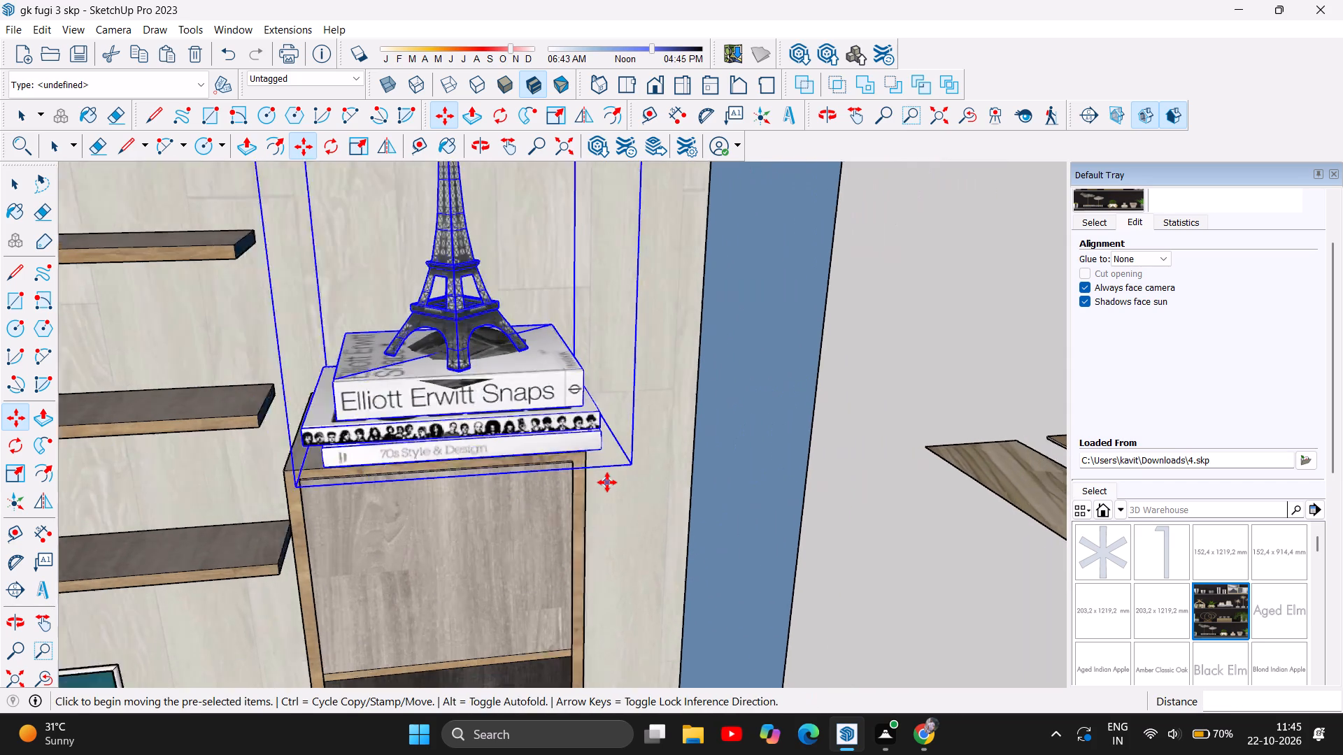
scroll(607, 482, "down", 1)
left_click_drag(629, 231, 616, 239)
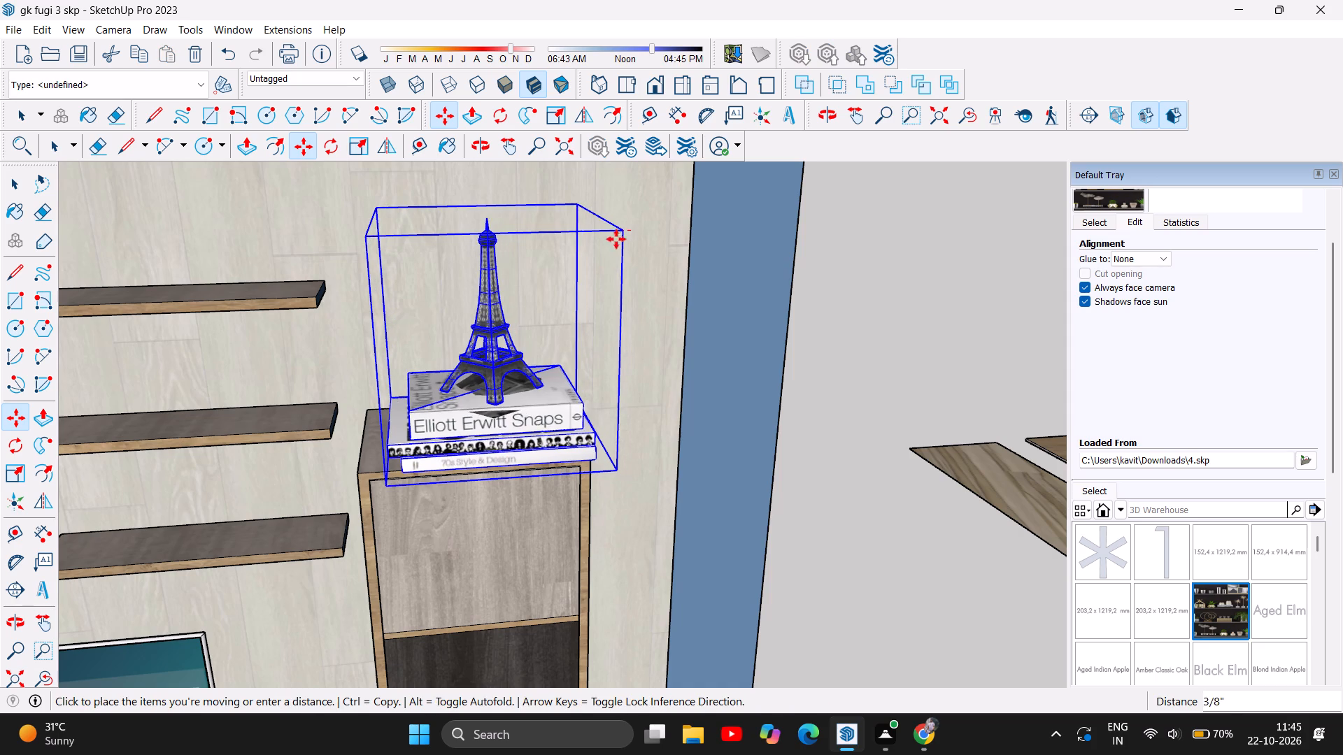
left_click_drag(616, 239, 607, 255)
left_click(613, 238)
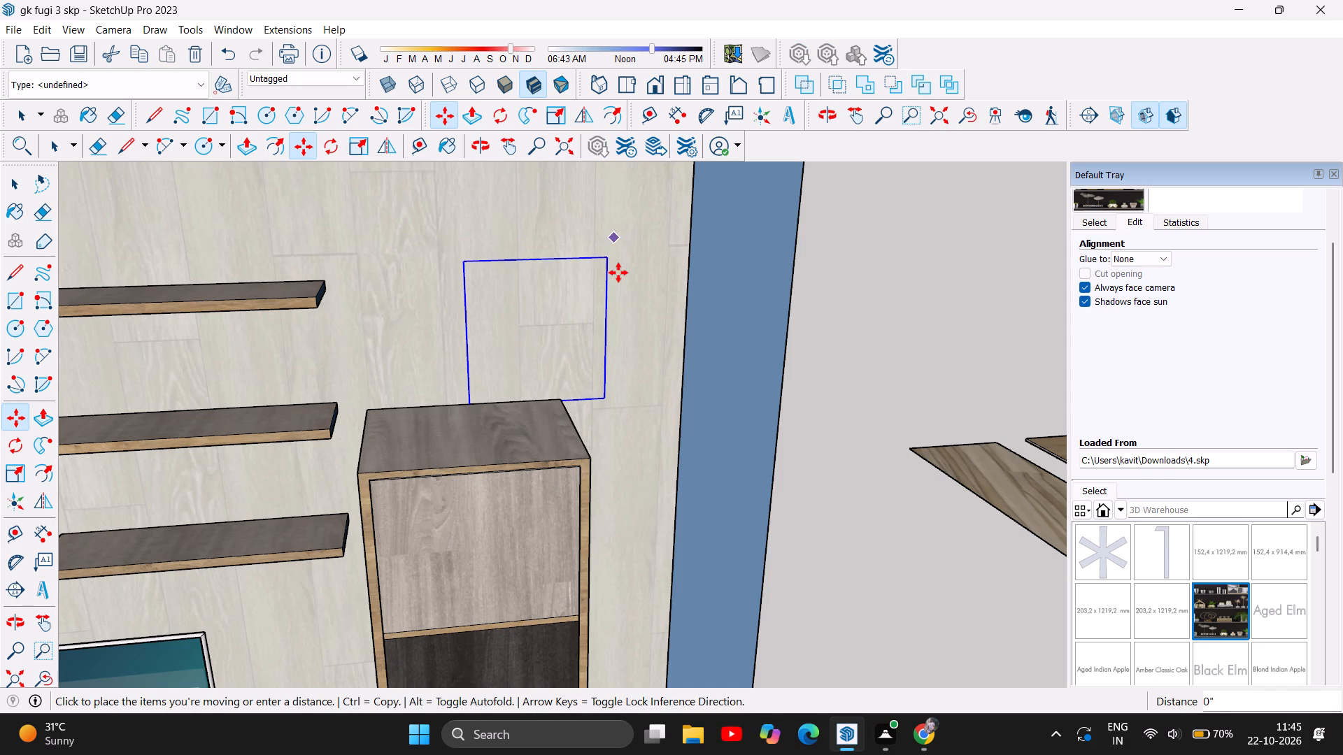
left_click_drag(618, 273, 581, 315)
left_click_drag(535, 371, 435, 424)
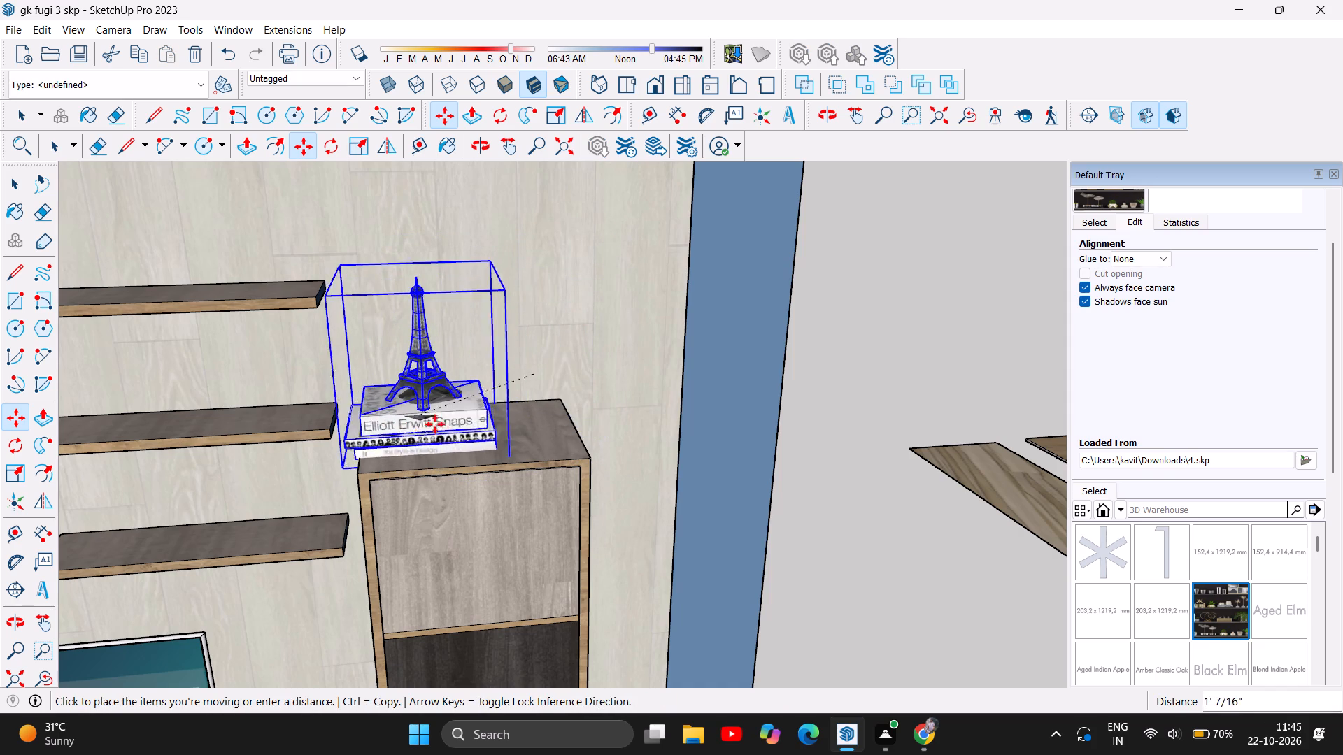
left_click_drag(435, 424, 475, 421)
left_click(827, 434)
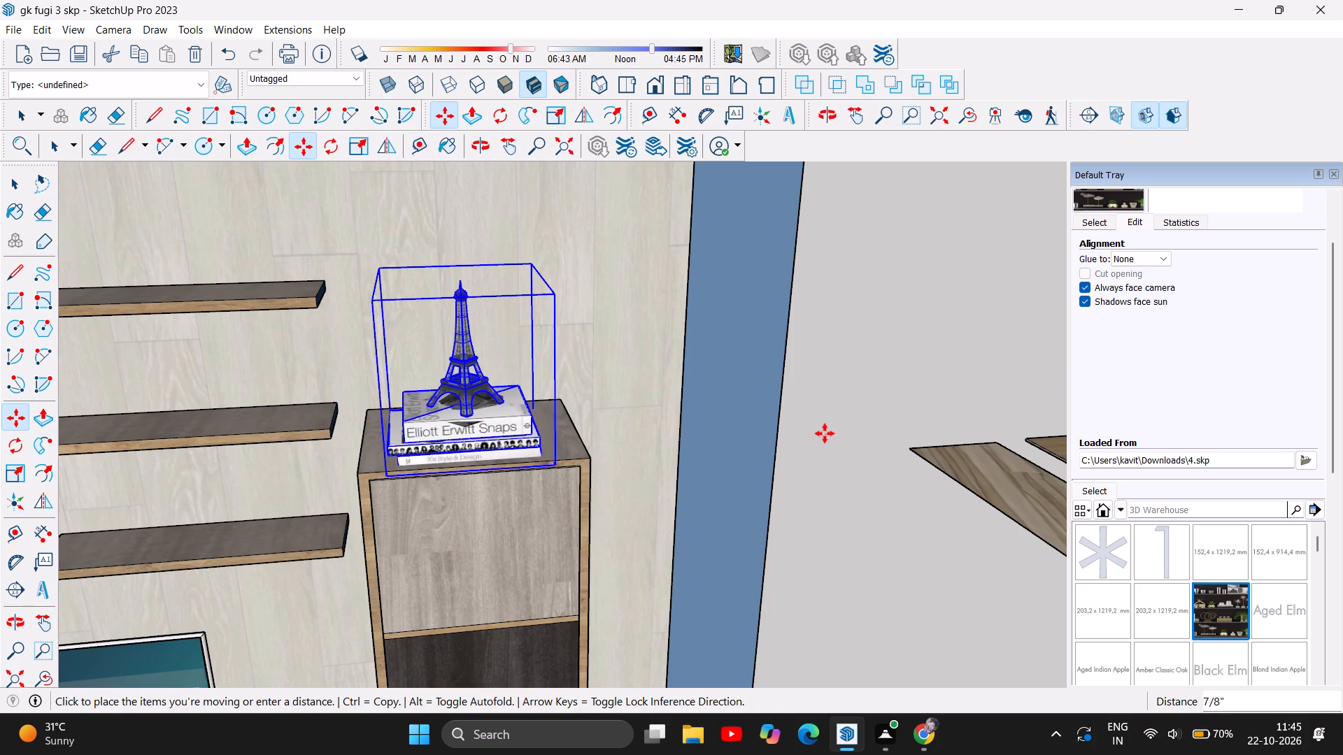
left_click(825, 433)
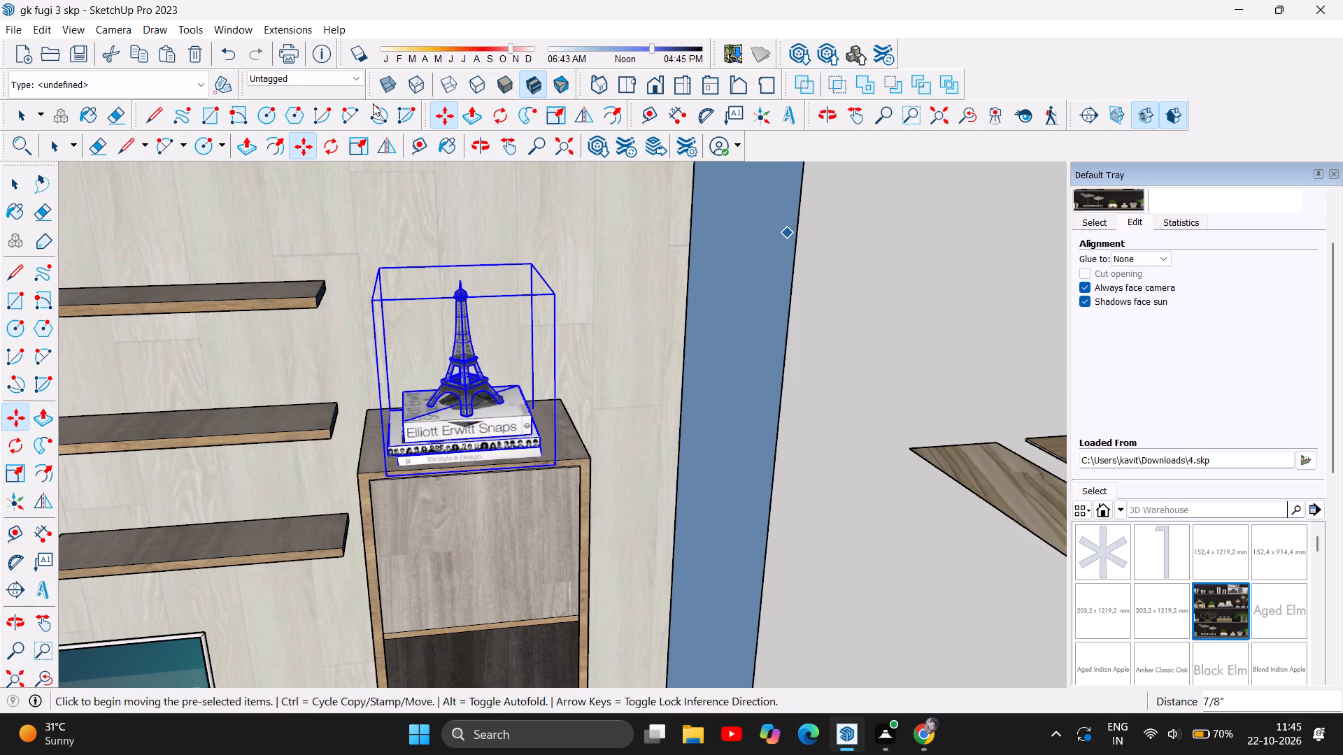
left_click(10, 175)
left_click(849, 425)
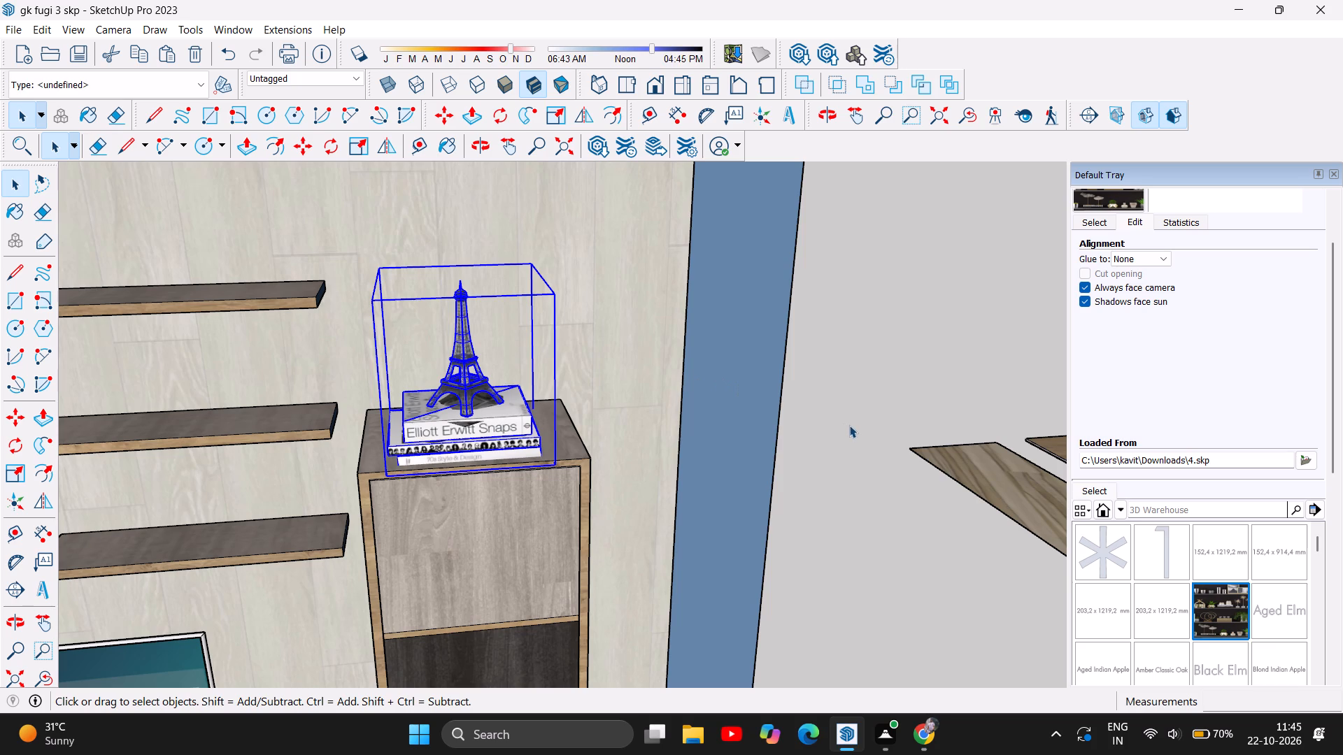
Examine how the books and Eiffel Tower sit on the tall cabinet's top, up close and from several angles.
scroll(413, 446, "up", 15)
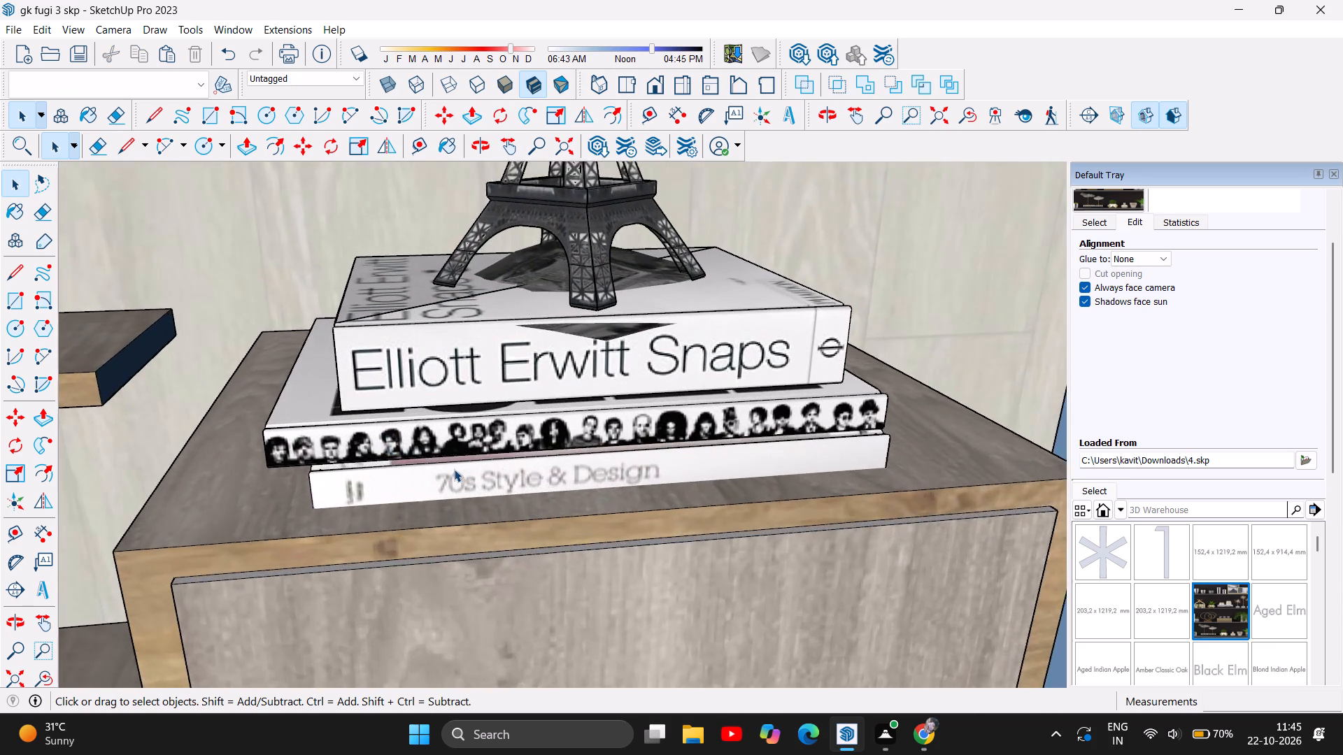
scroll(463, 471, "down", 11)
scroll(542, 460, "down", 11)
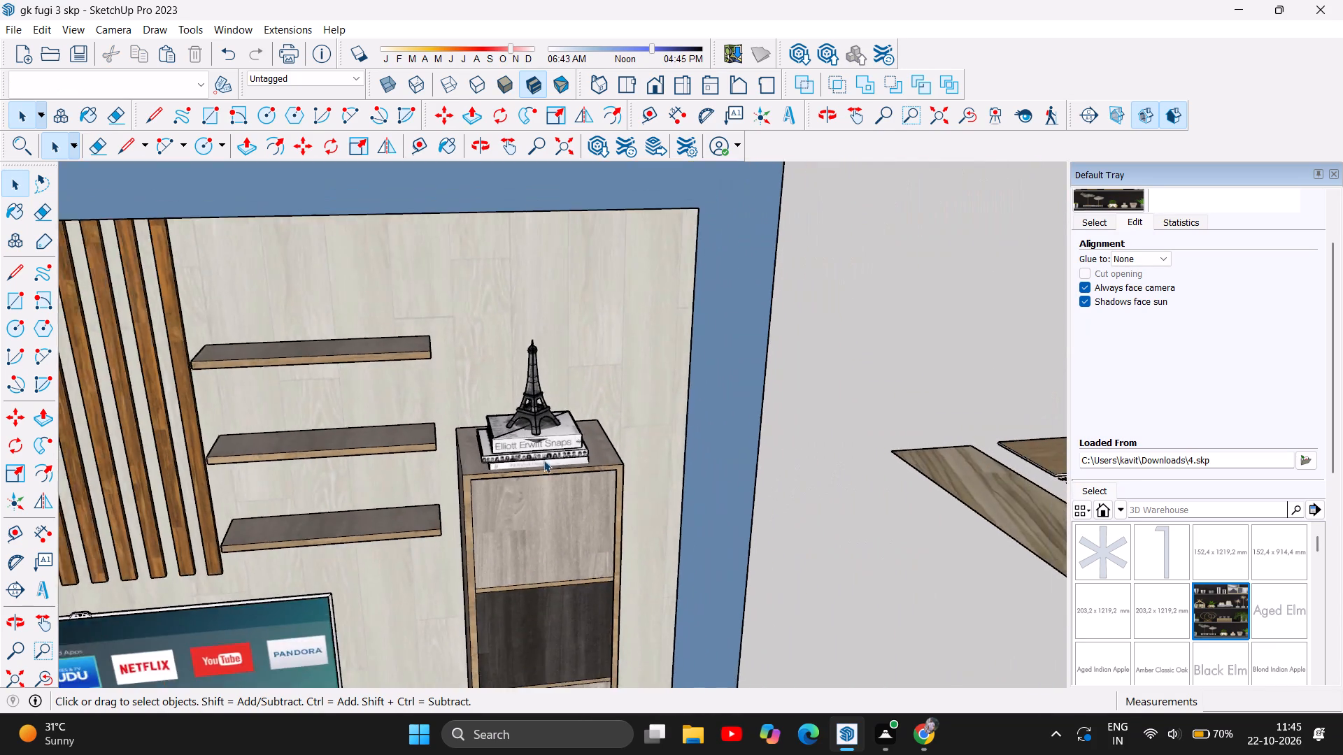
scroll(543, 460, "down", 11)
scroll(557, 531, "up", 8)
scroll(529, 257, "up", 6)
scroll(466, 454, "up", 2)
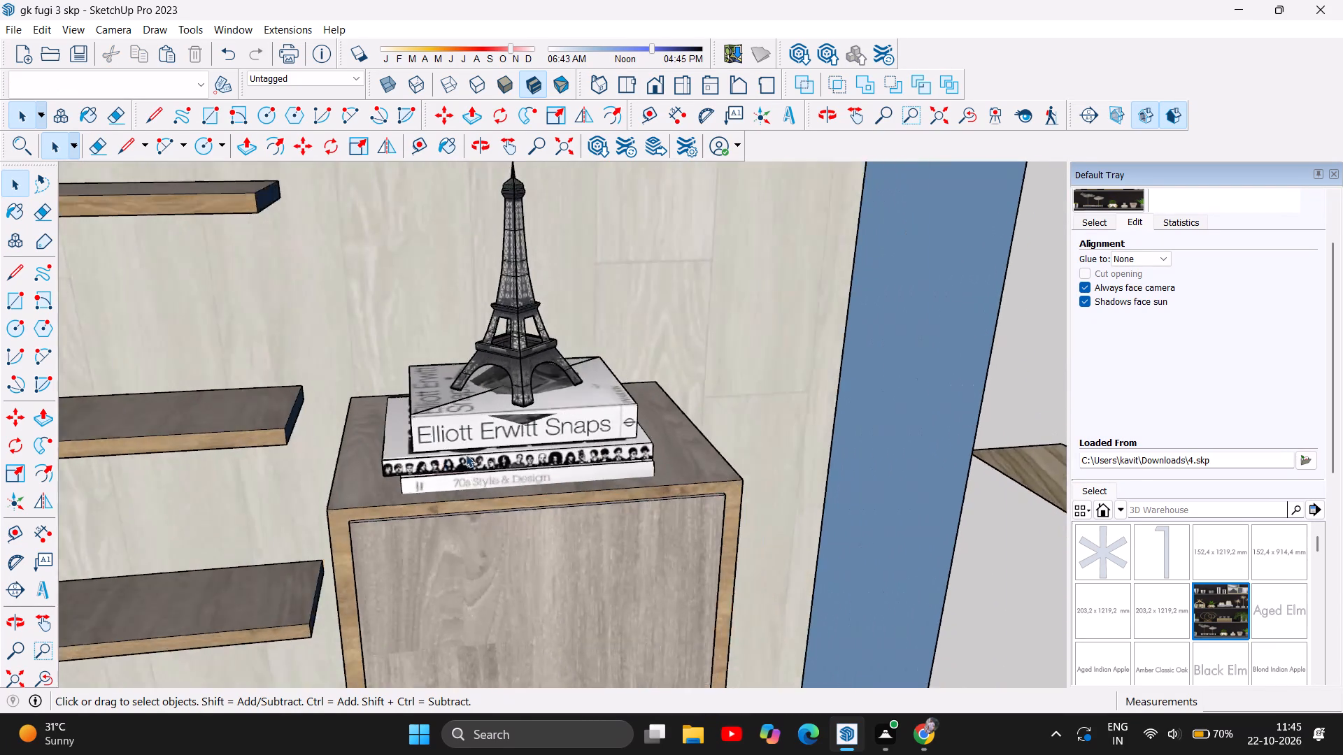
scroll(466, 454, "up", 4)
scroll(492, 421, "down", 13)
left_click(478, 144)
left_click_drag(524, 398, 491, 250)
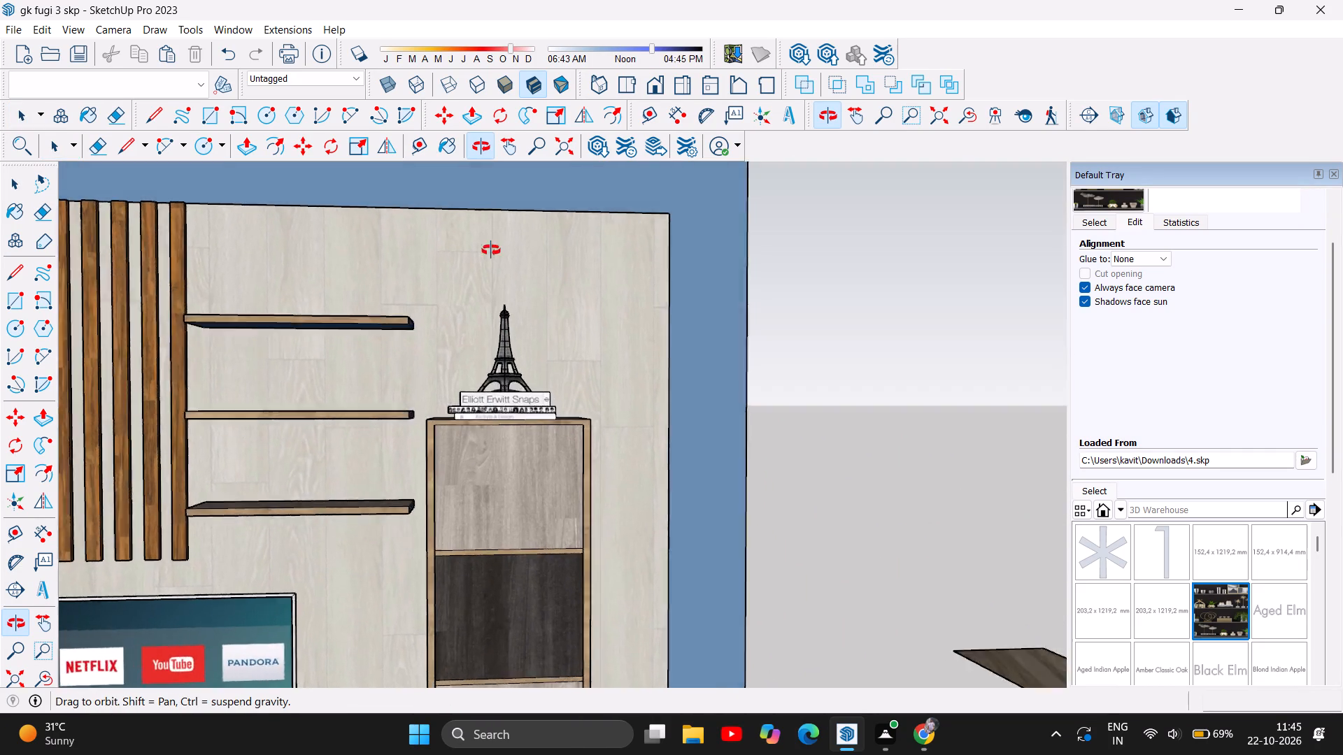
left_click_drag(491, 250, 637, 394)
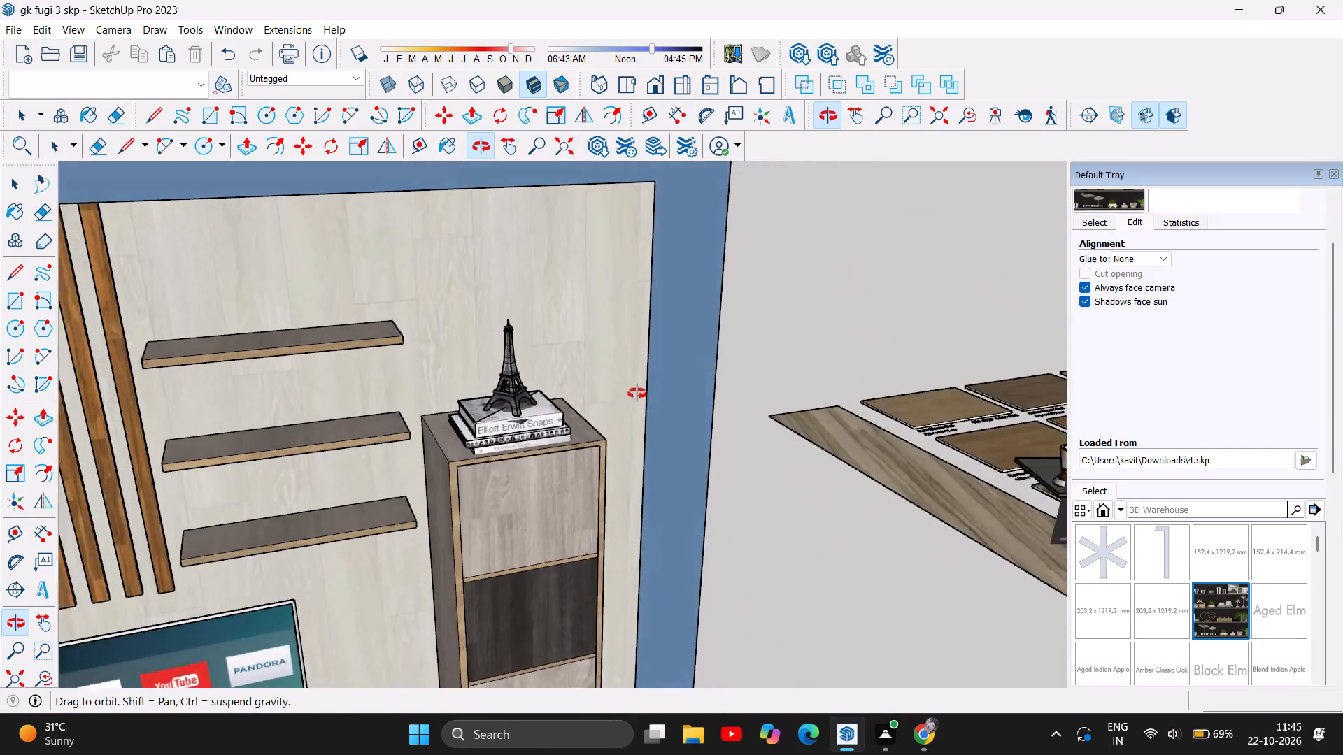
left_click_drag(637, 394, 671, 343)
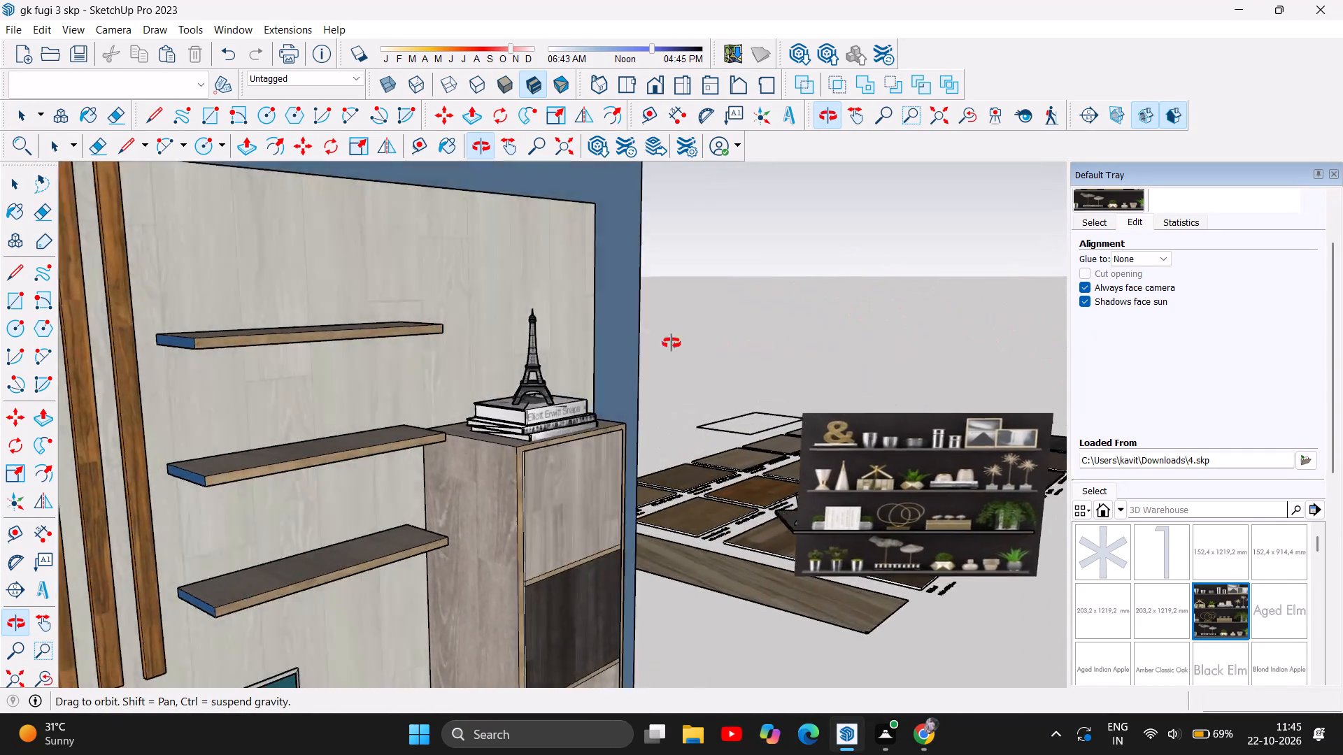
left_click_drag(671, 343, 497, 348)
Review the Eiffel Tower decor against the floating shelves, TV and whole unit wall, both close up and from a distance.
scroll(497, 348, "down", 5)
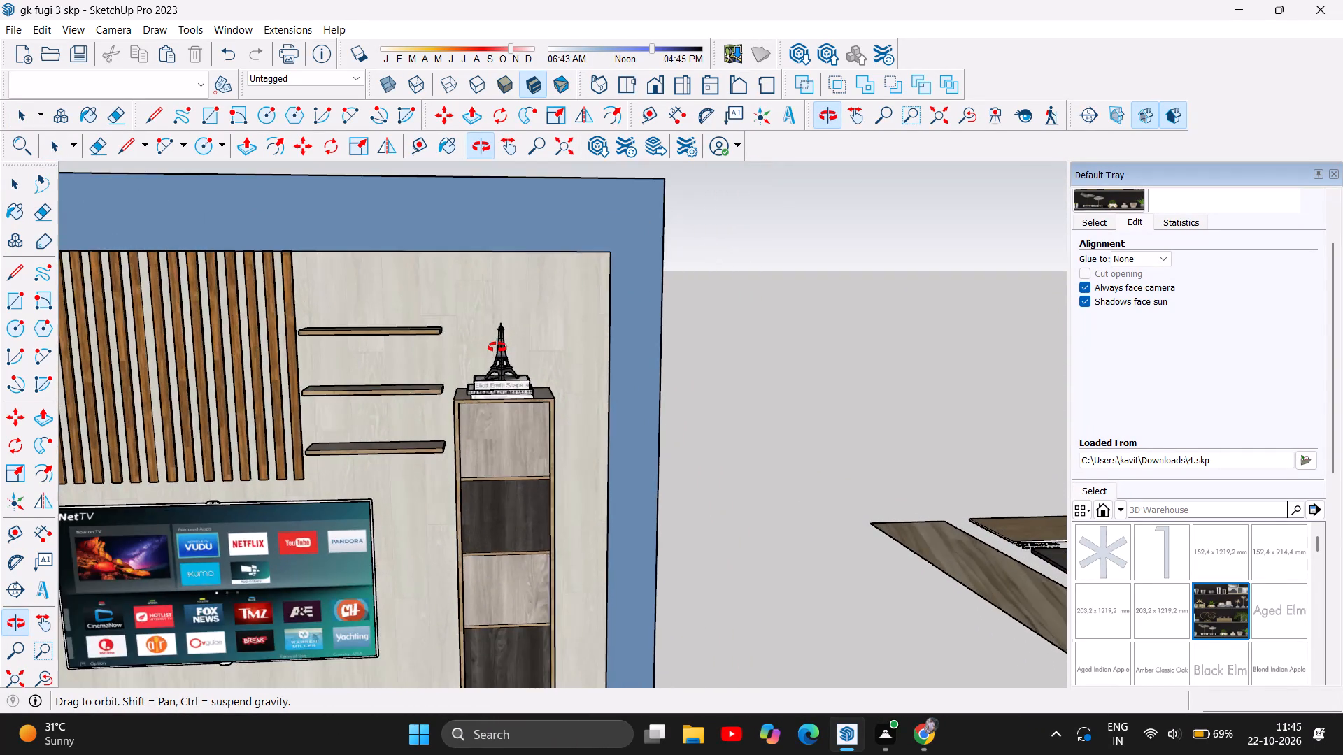
scroll(497, 347, "down", 7)
scroll(478, 440, "up", 6)
scroll(525, 271, "up", 4)
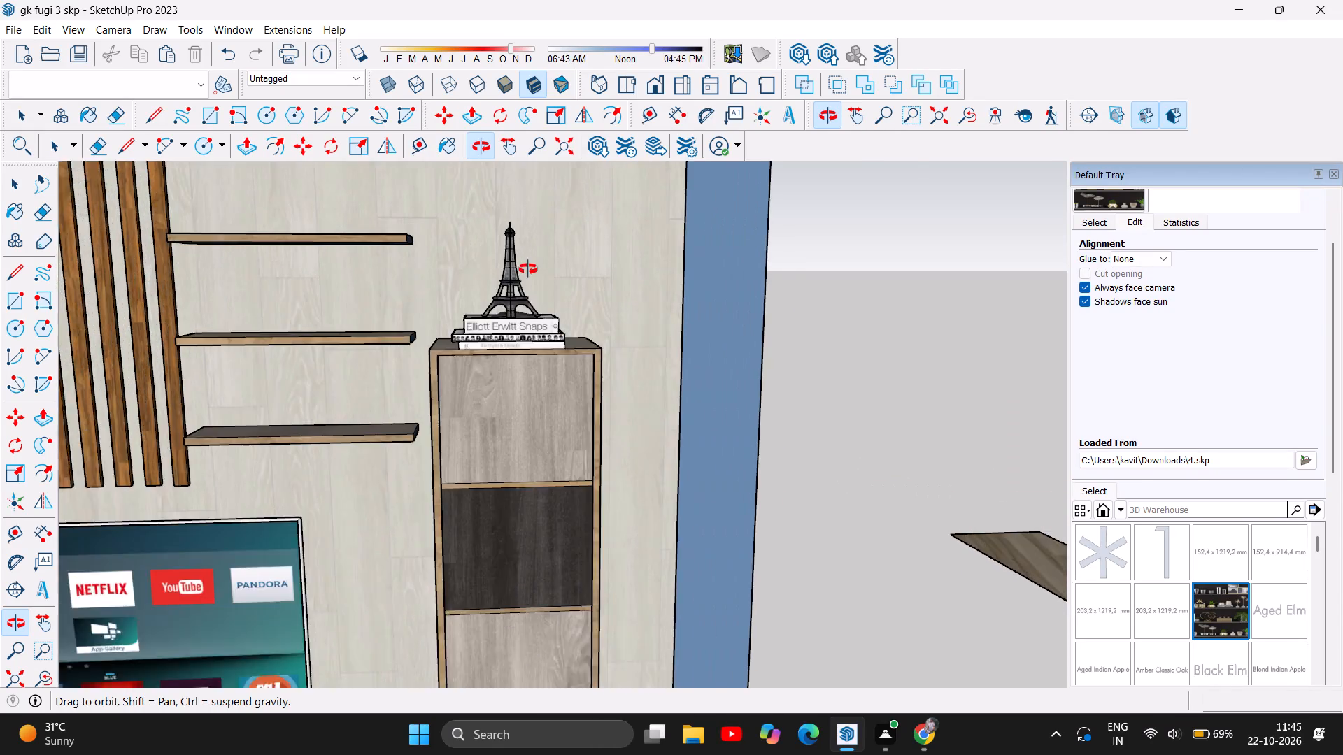
scroll(528, 269, "up", 15)
scroll(478, 470, "up", 4)
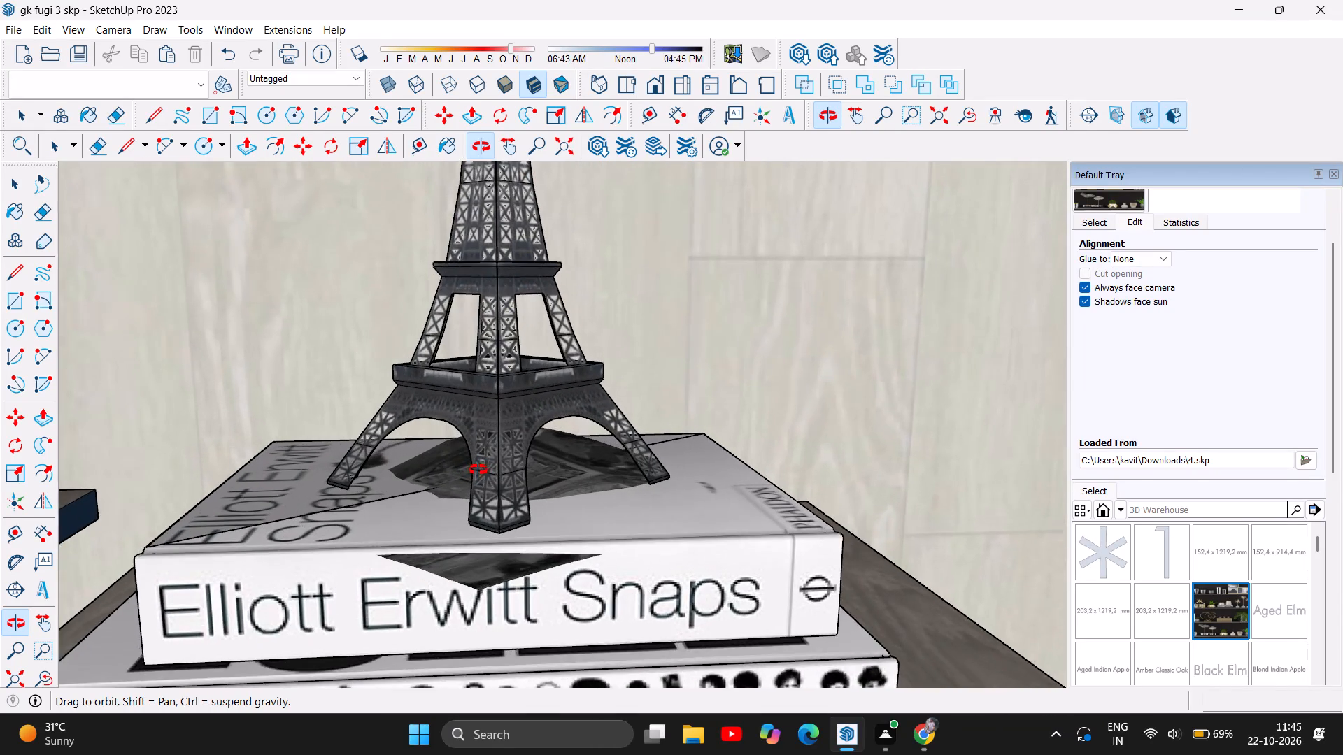
scroll(478, 470, "up", 2)
scroll(497, 435, "down", 16)
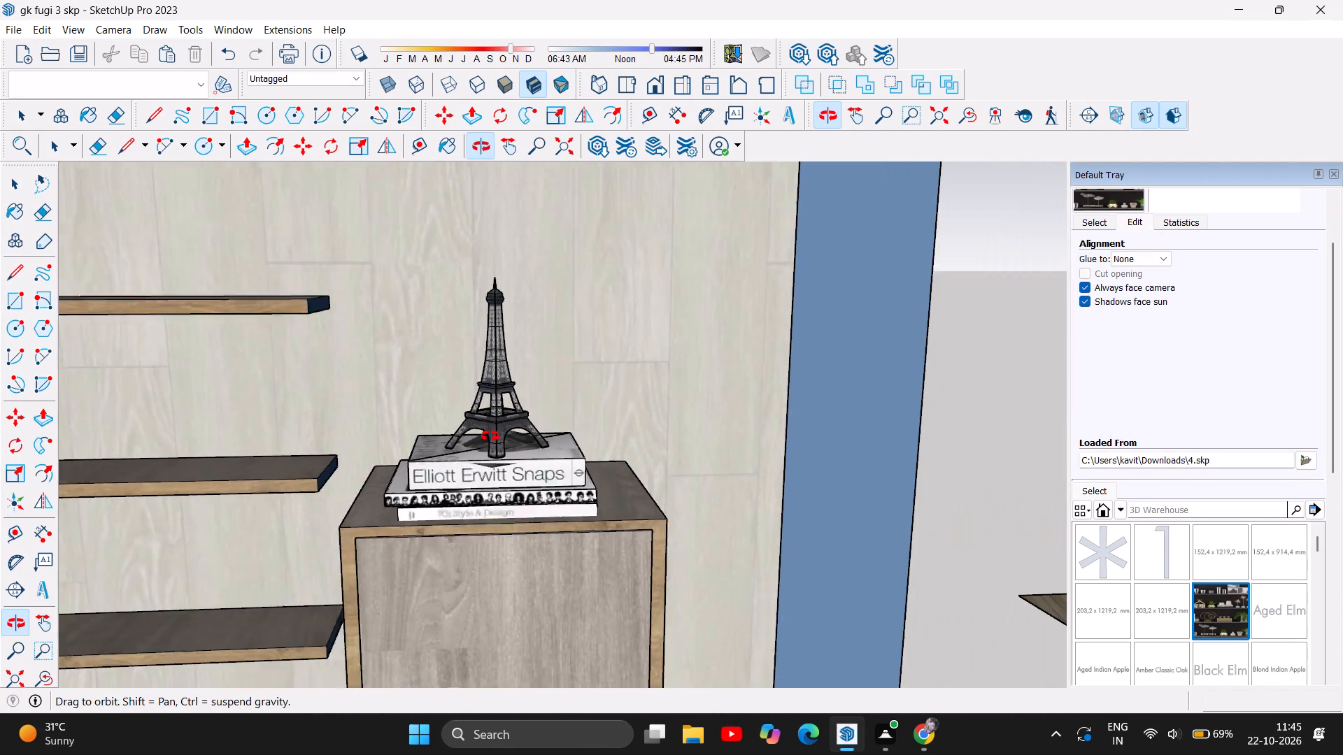
scroll(490, 436, "down", 18)
scroll(394, 510, "up", 6)
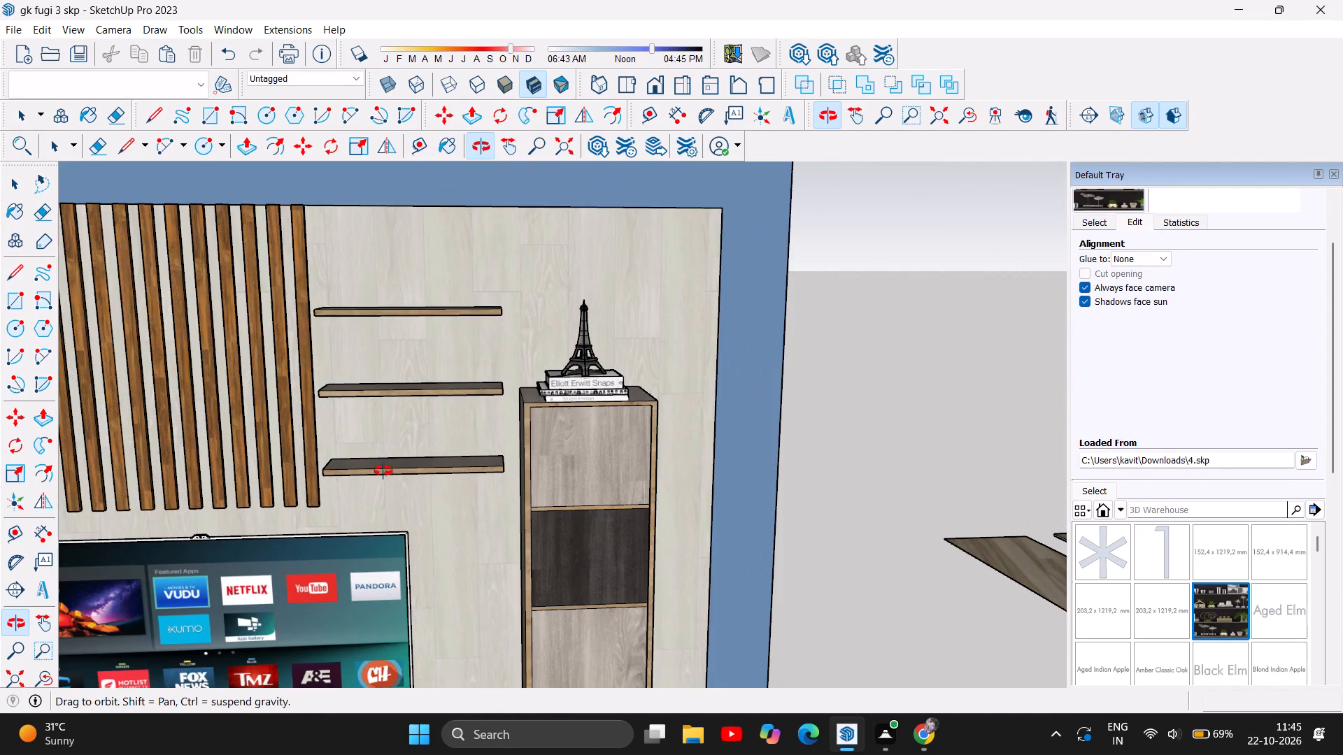
scroll(490, 414, "up", 2)
scroll(585, 394, "down", 5)
scroll(674, 375, "down", 6)
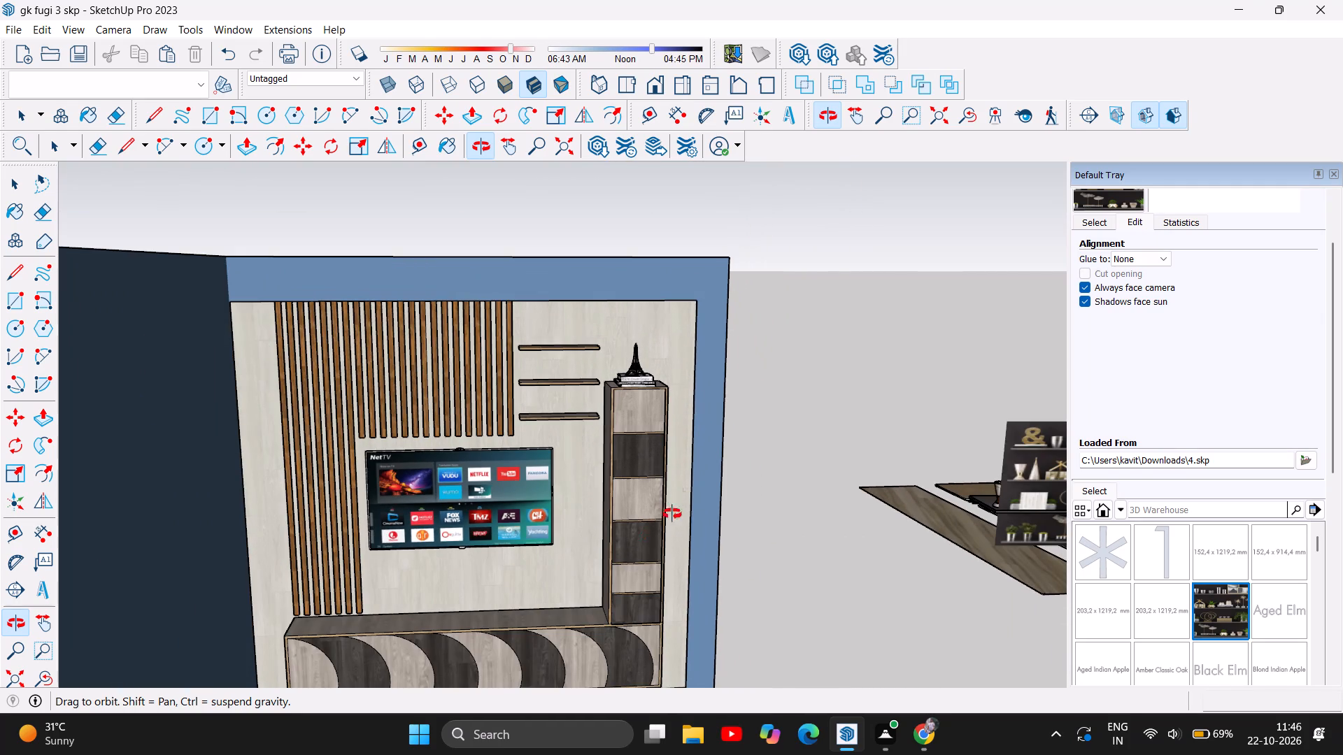
scroll(580, 600, "up", 4)
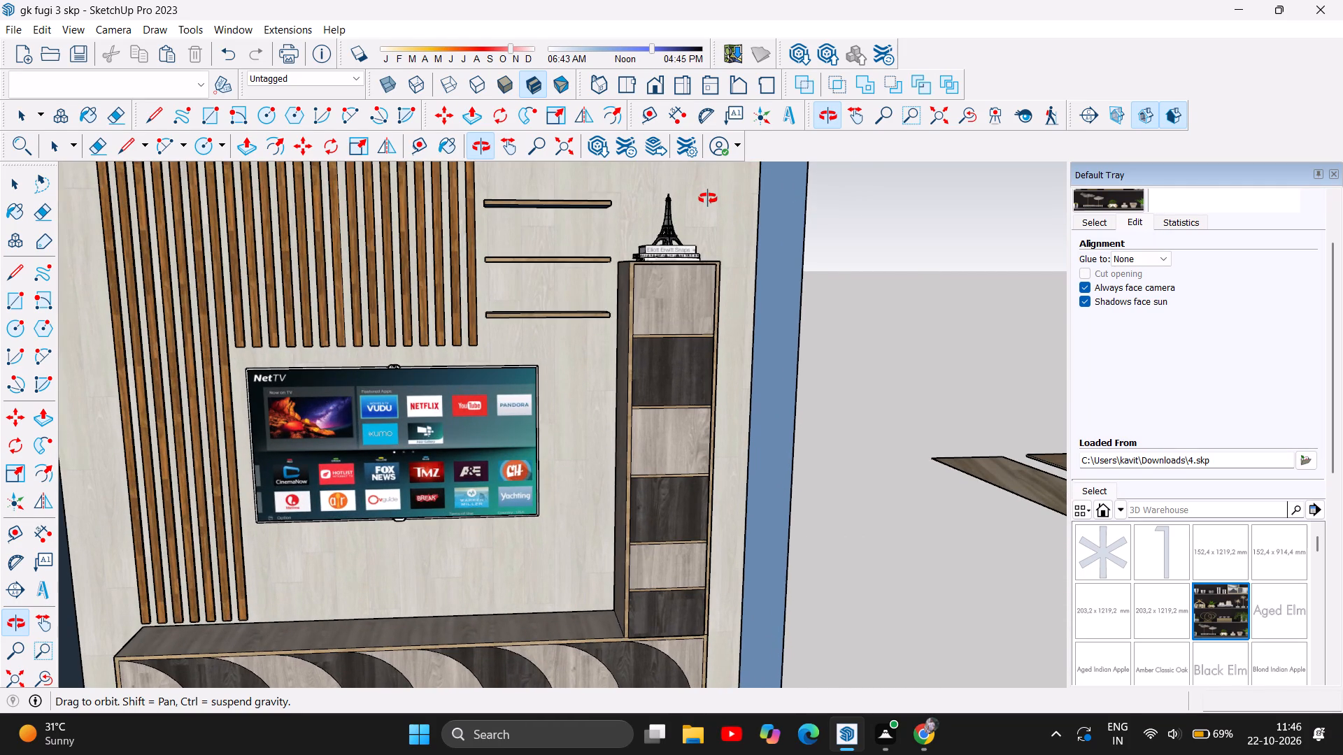
scroll(705, 198, "up", 12)
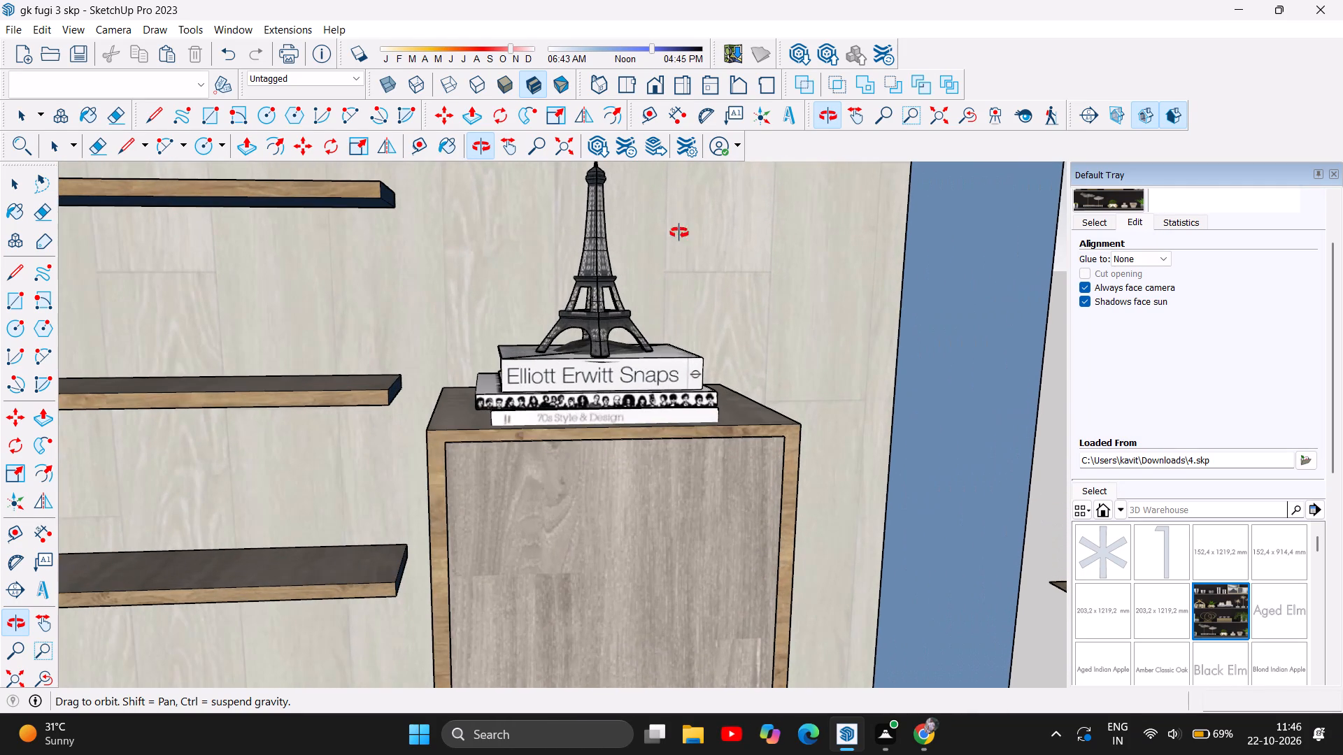
scroll(683, 359, "down", 14)
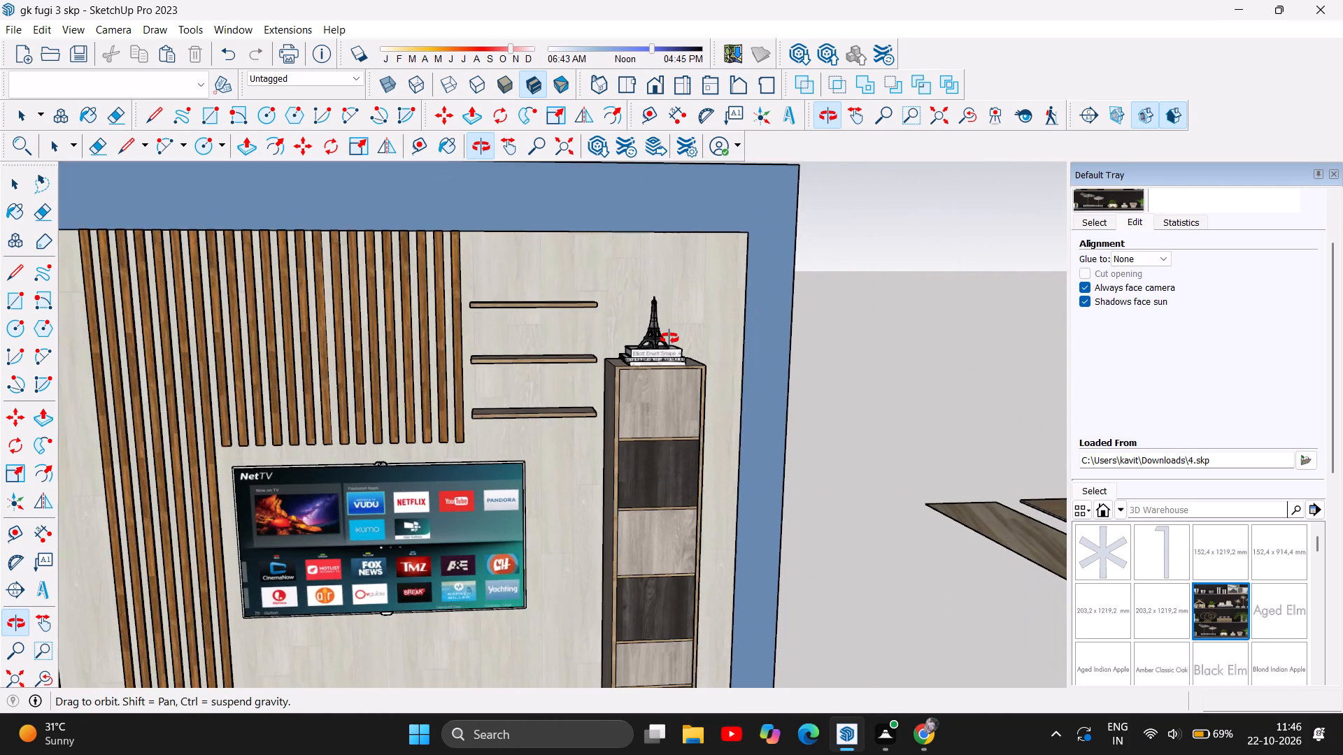
scroll(669, 338, "down", 5)
scroll(644, 446, "up", 2)
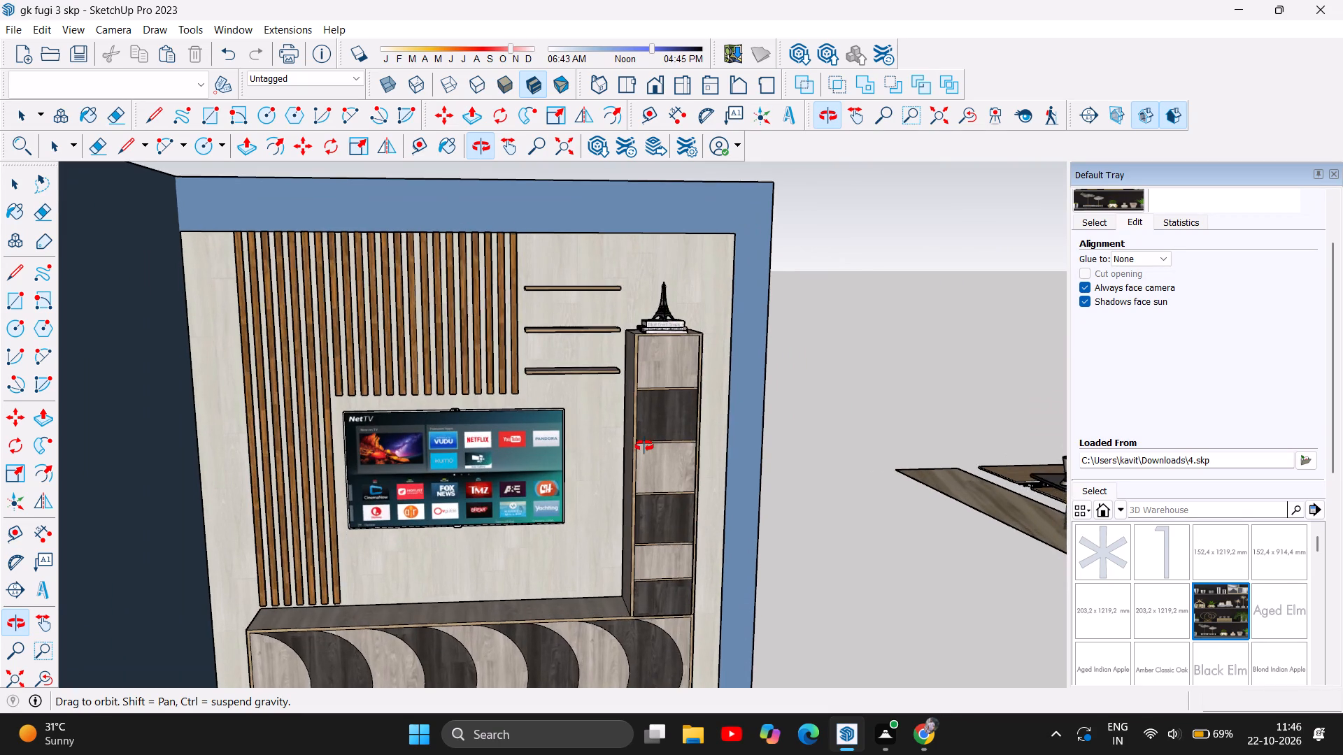
Review the Eiffel Tower decor, TV wall and tall cabinet, and the decor shelves and material samples standing beside the room.
scroll(644, 446, "up", 1)
scroll(676, 291, "up", 1)
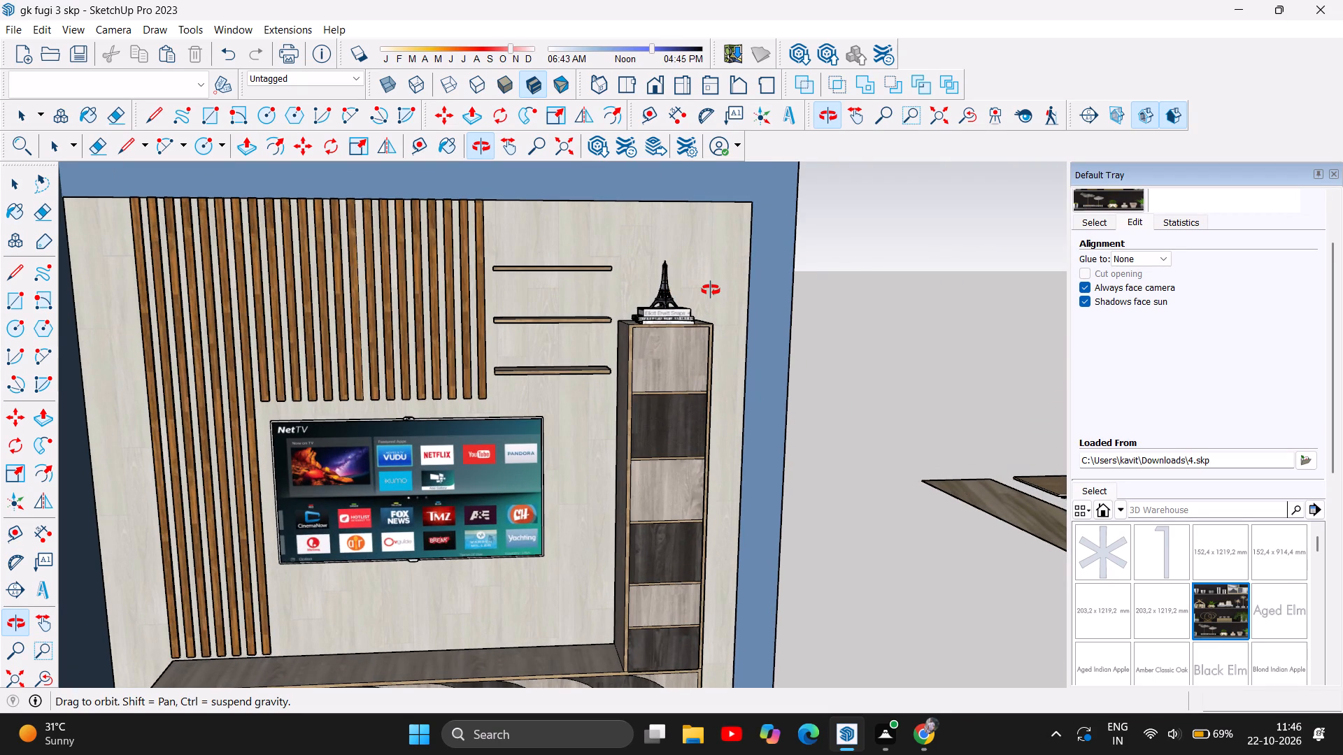
scroll(711, 290, "up", 1)
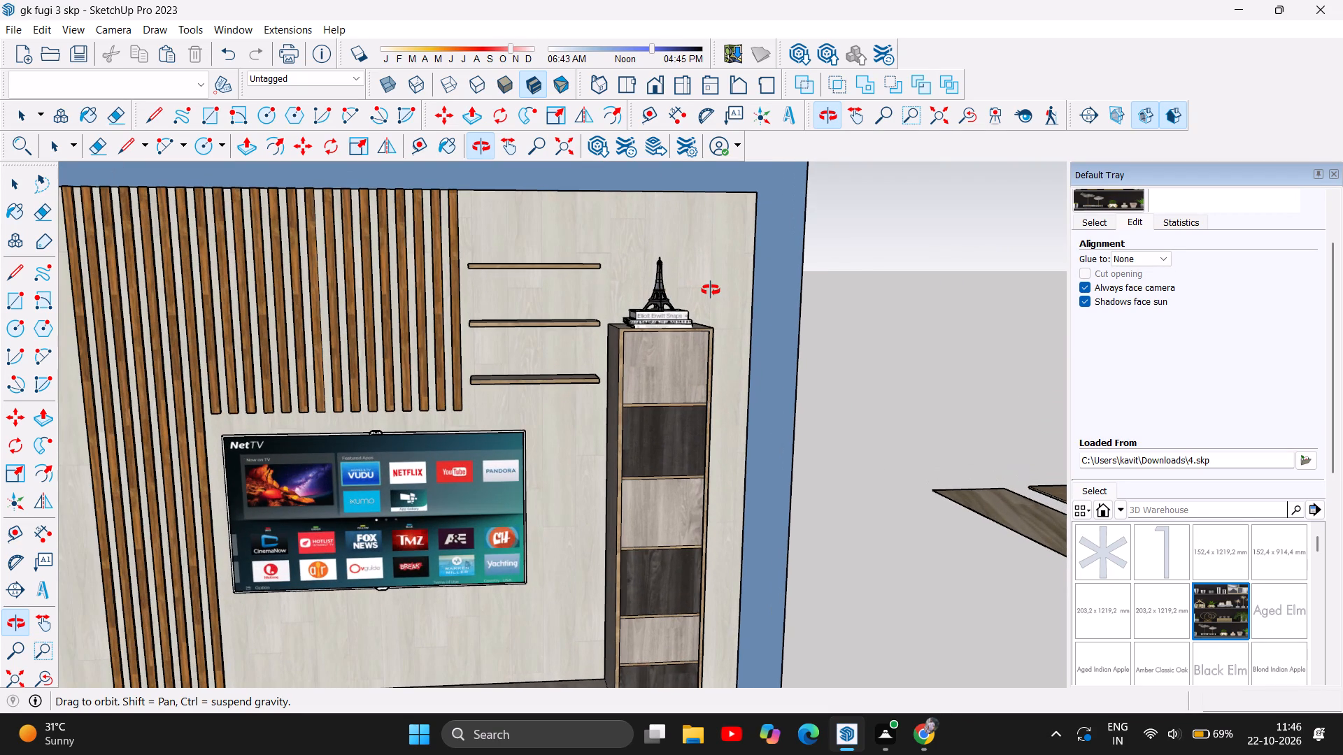
scroll(711, 290, "up", 1)
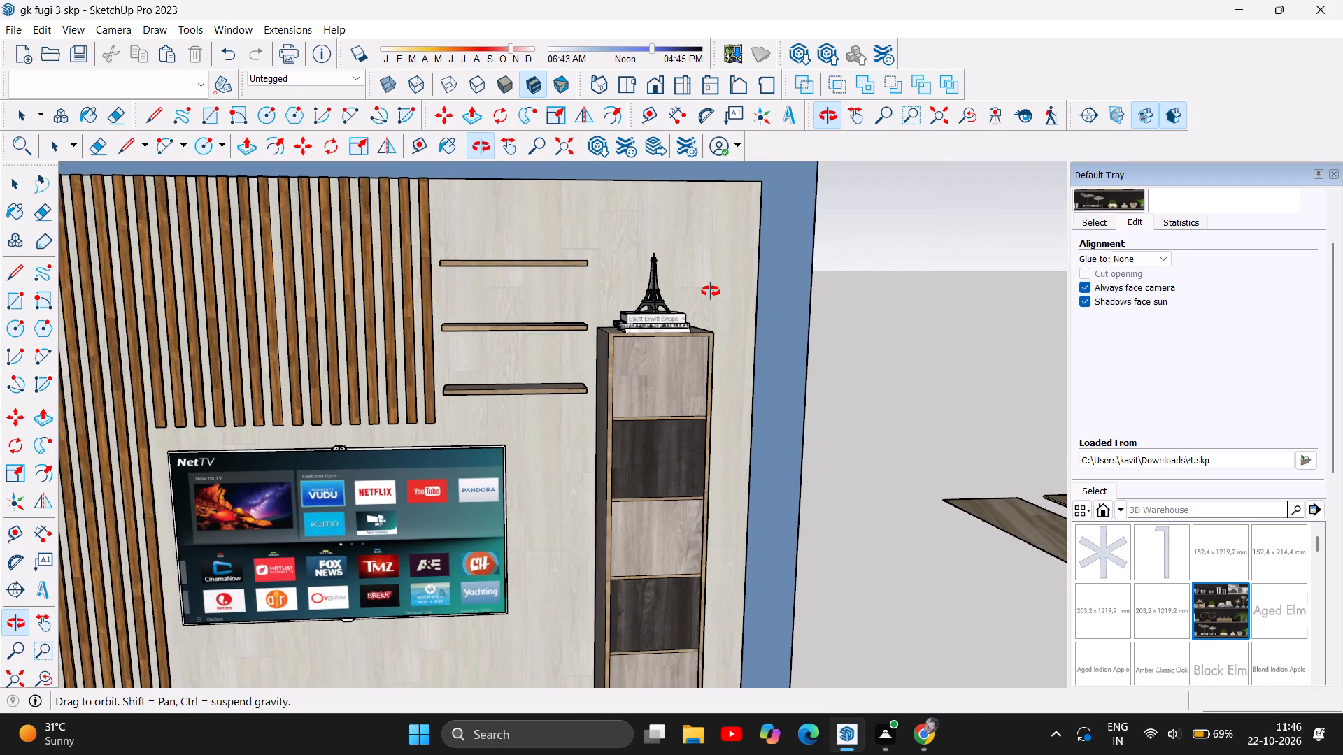
scroll(710, 302, "down", 4)
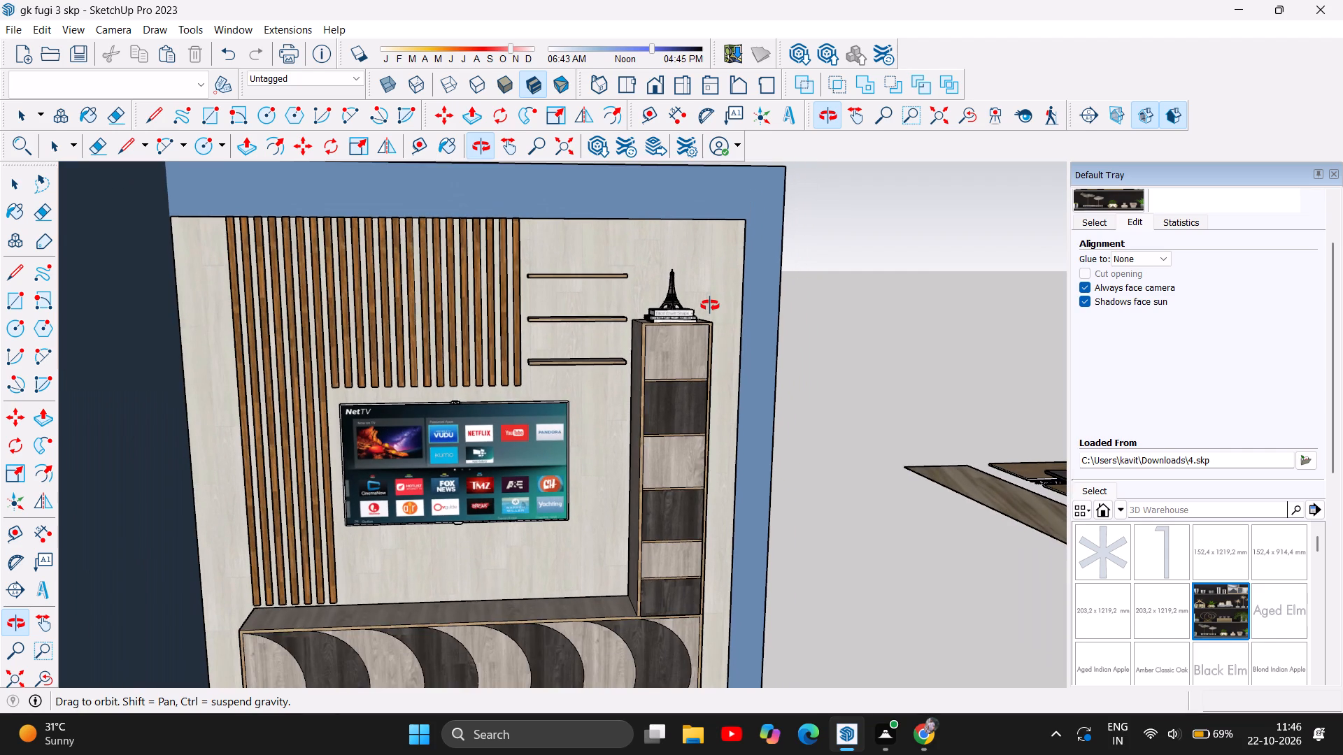
scroll(710, 305, "down", 1)
scroll(764, 473, "down", 1)
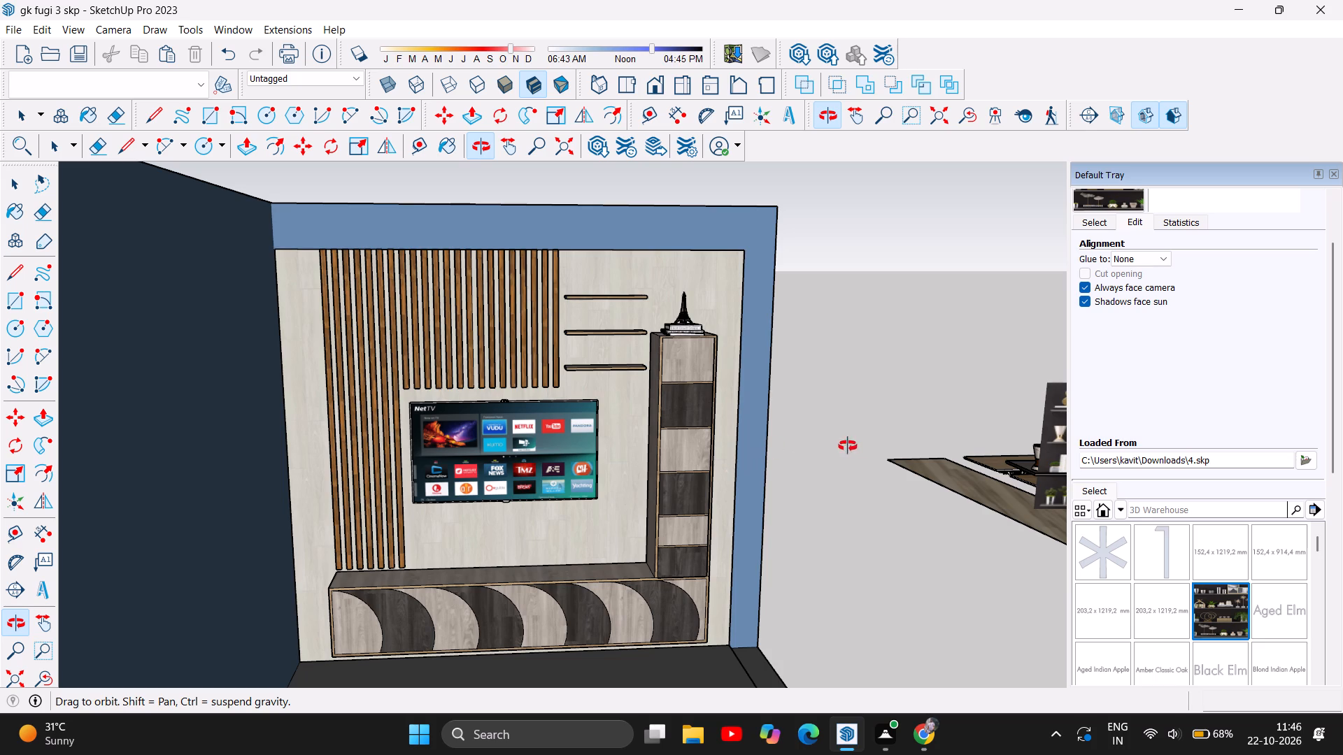
scroll(514, 568, "down", 10)
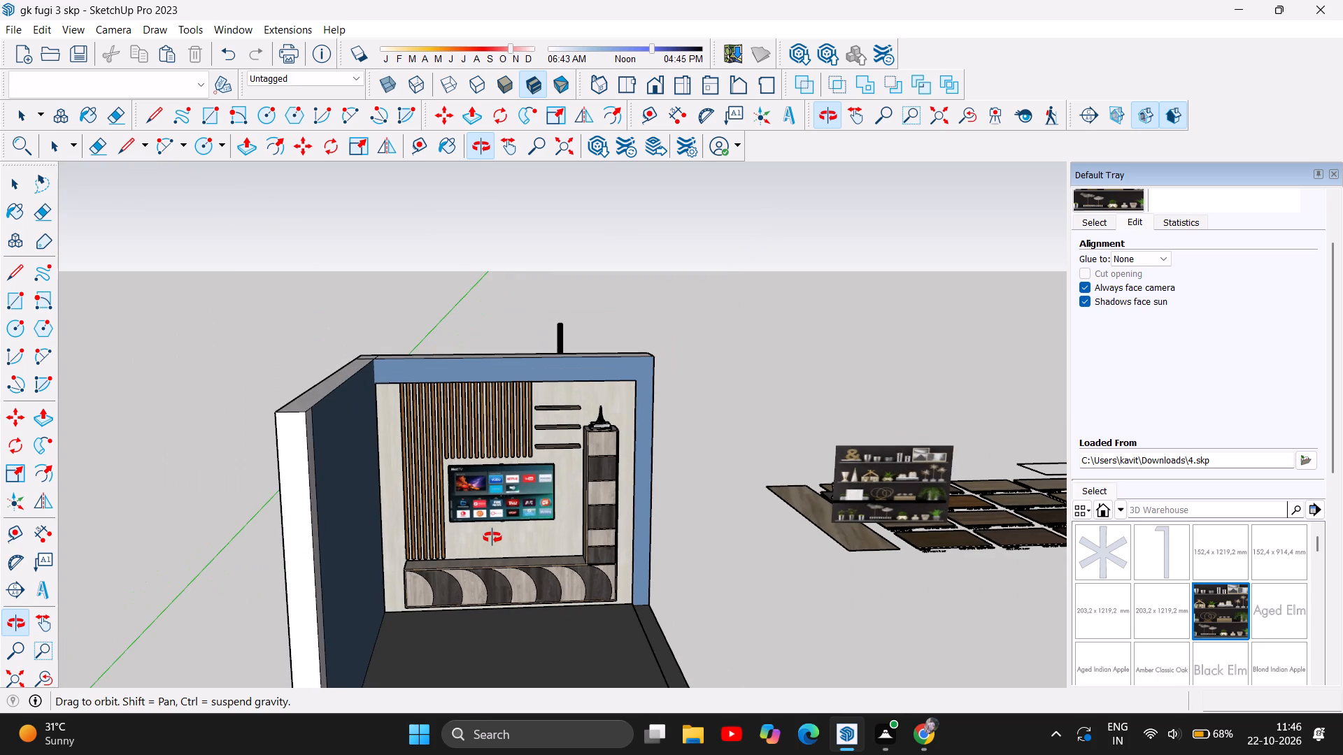
scroll(860, 612, "down", 6)
scroll(602, 526, "down", 6)
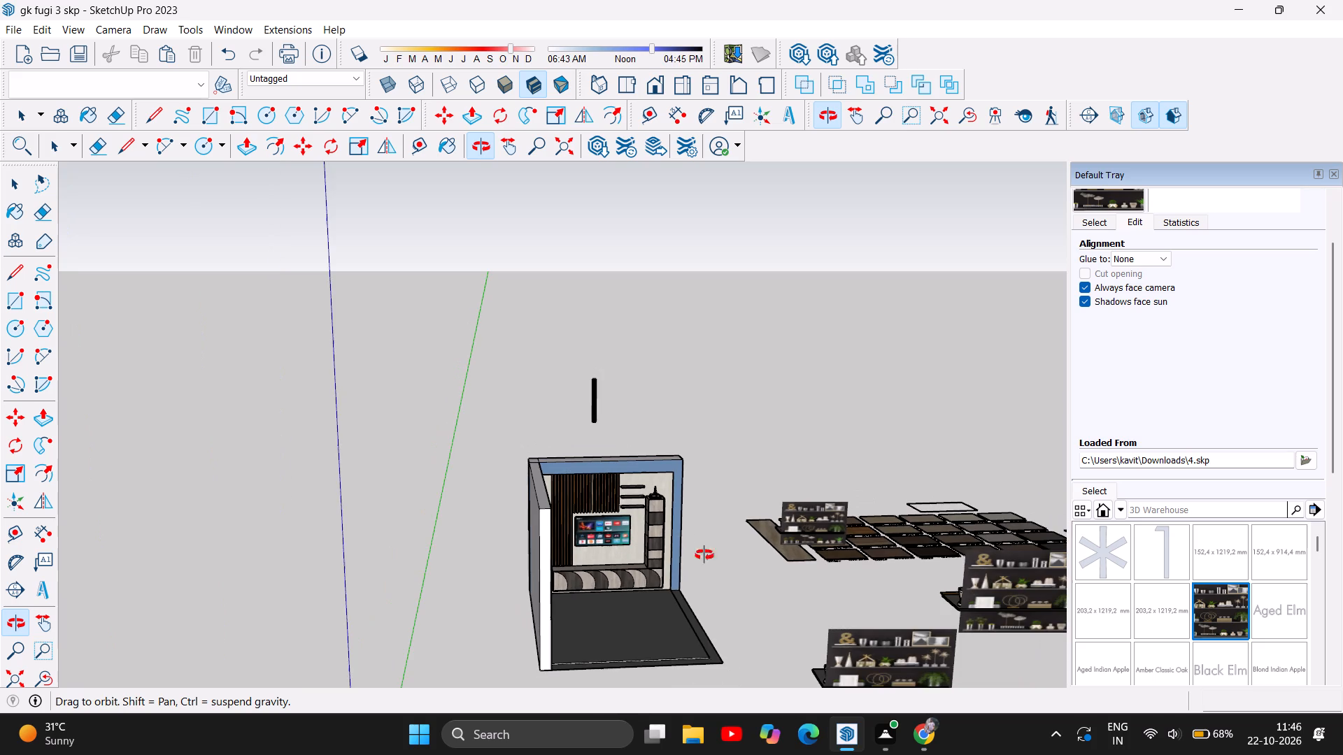
scroll(950, 564, "up", 6)
scroll(641, 524, "up", 5)
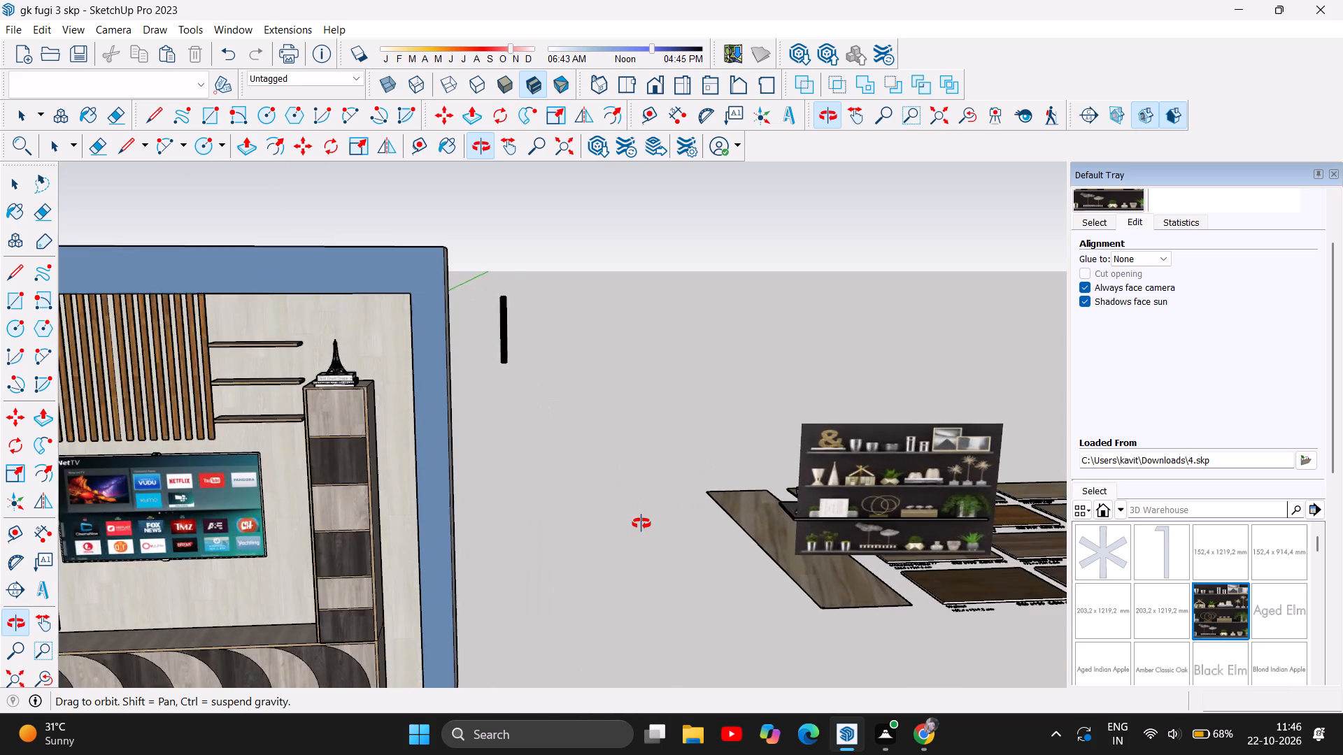
scroll(641, 524, "down", 7)
scroll(714, 403, "down", 11)
scroll(747, 487, "up", 6)
scroll(1018, 538, "up", 1)
Browse the model's component collection for decor pieces, from the dark decor shelf to the Eiffel Tower.
scroll(1240, 626, "down", 7)
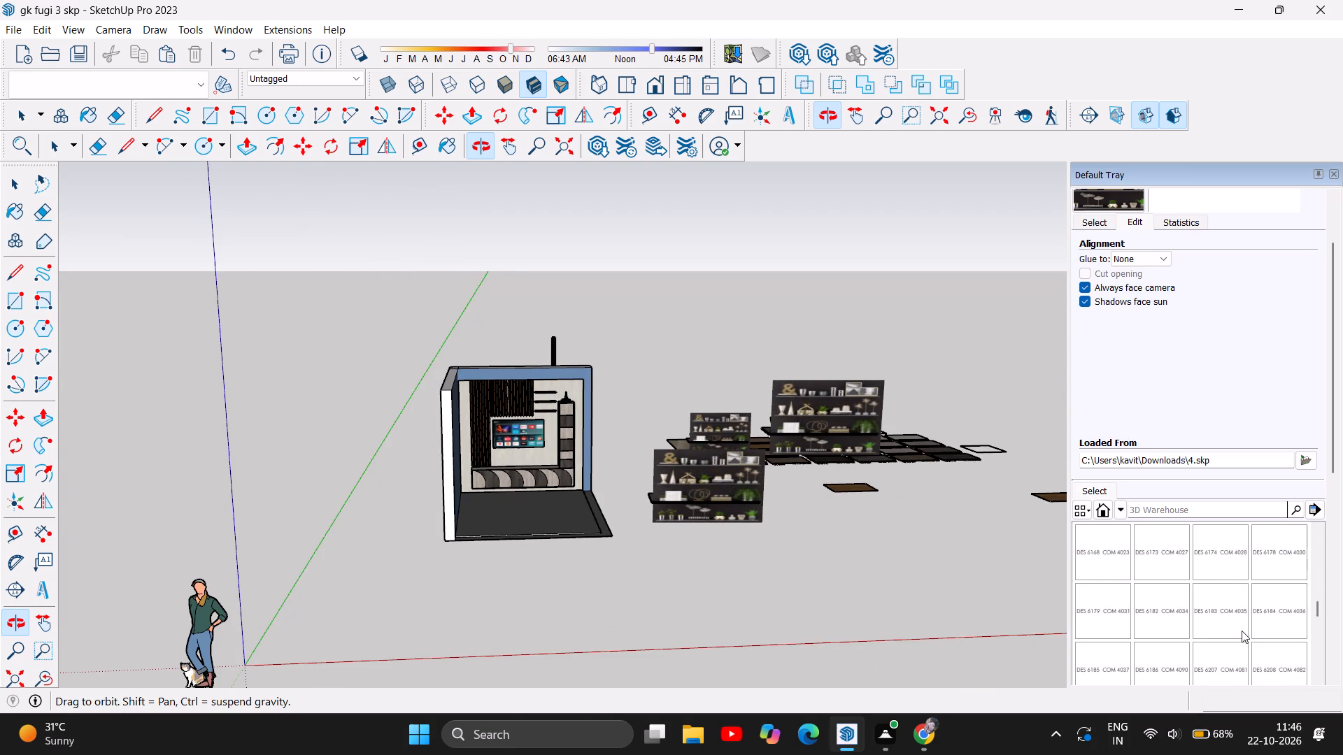
scroll(1242, 631, "down", 9)
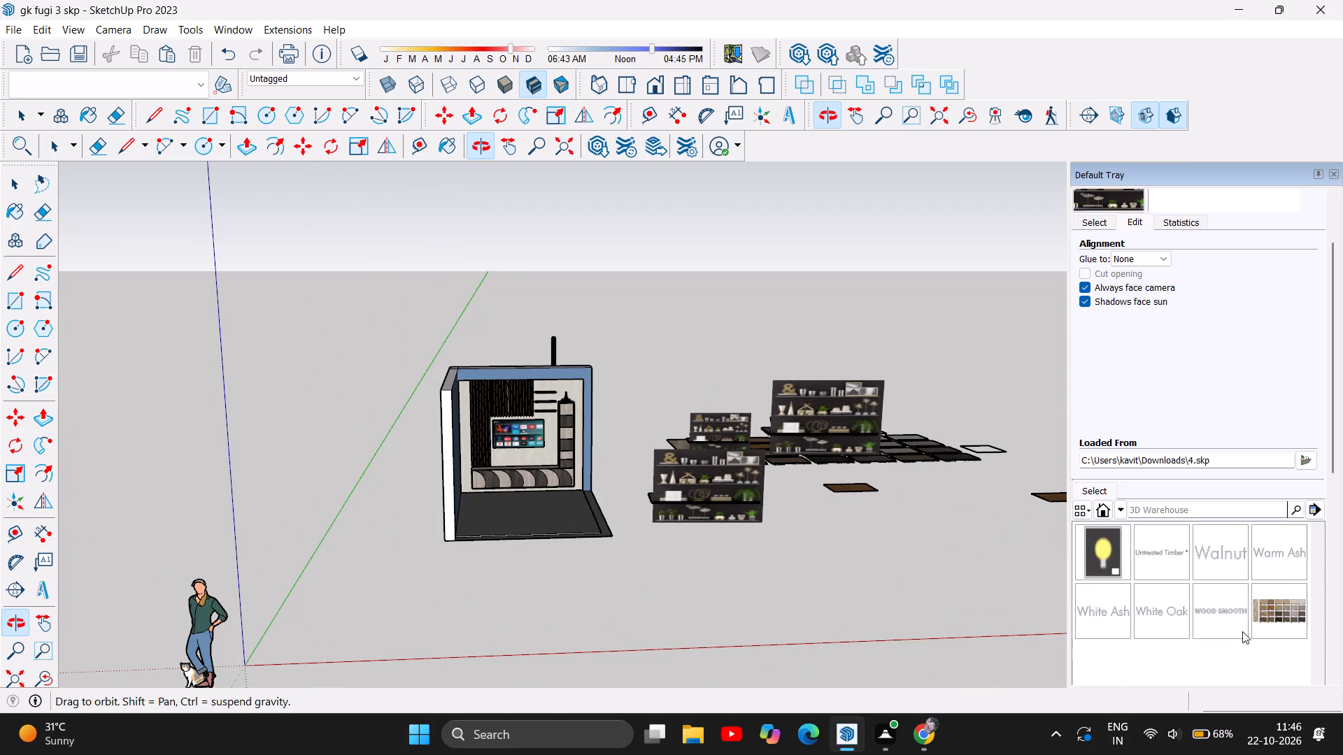
scroll(1244, 631, "down", 4)
scroll(1244, 631, "up", 15)
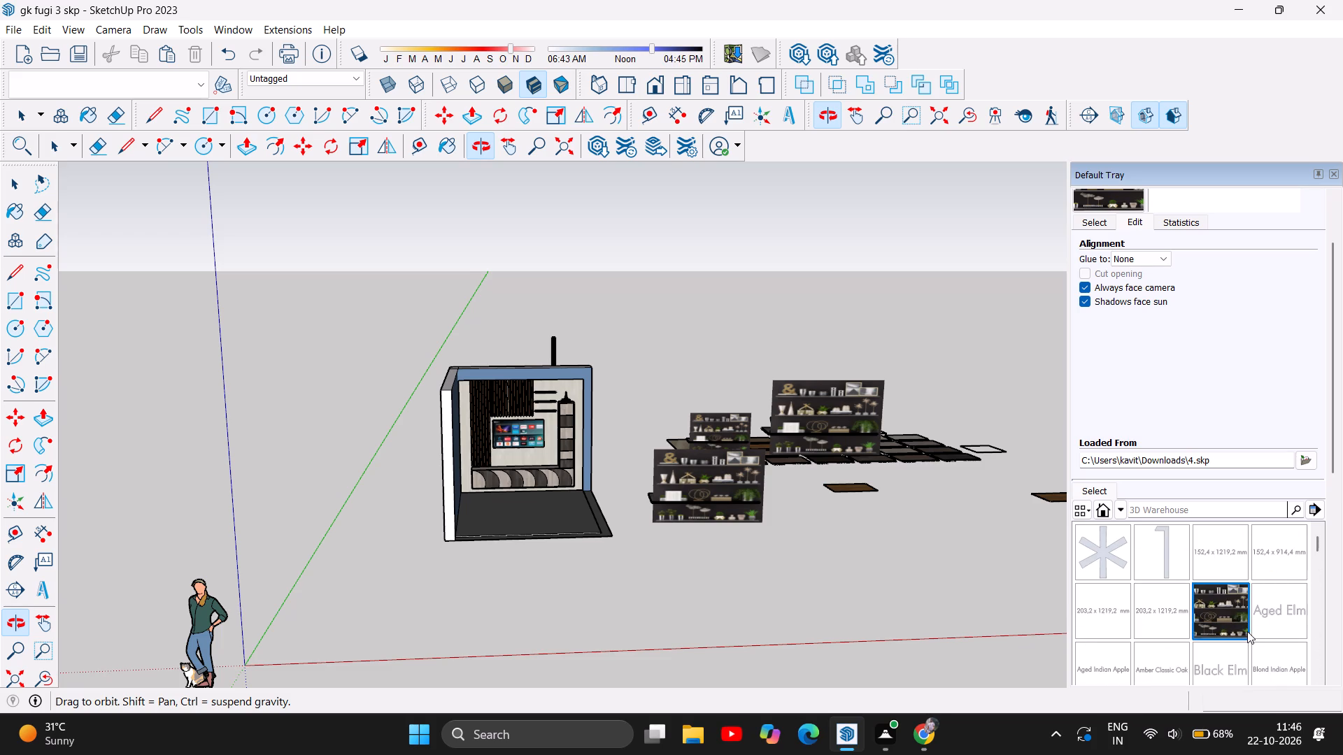
scroll(1247, 631, "up", 5)
scroll(1247, 631, "down", 4)
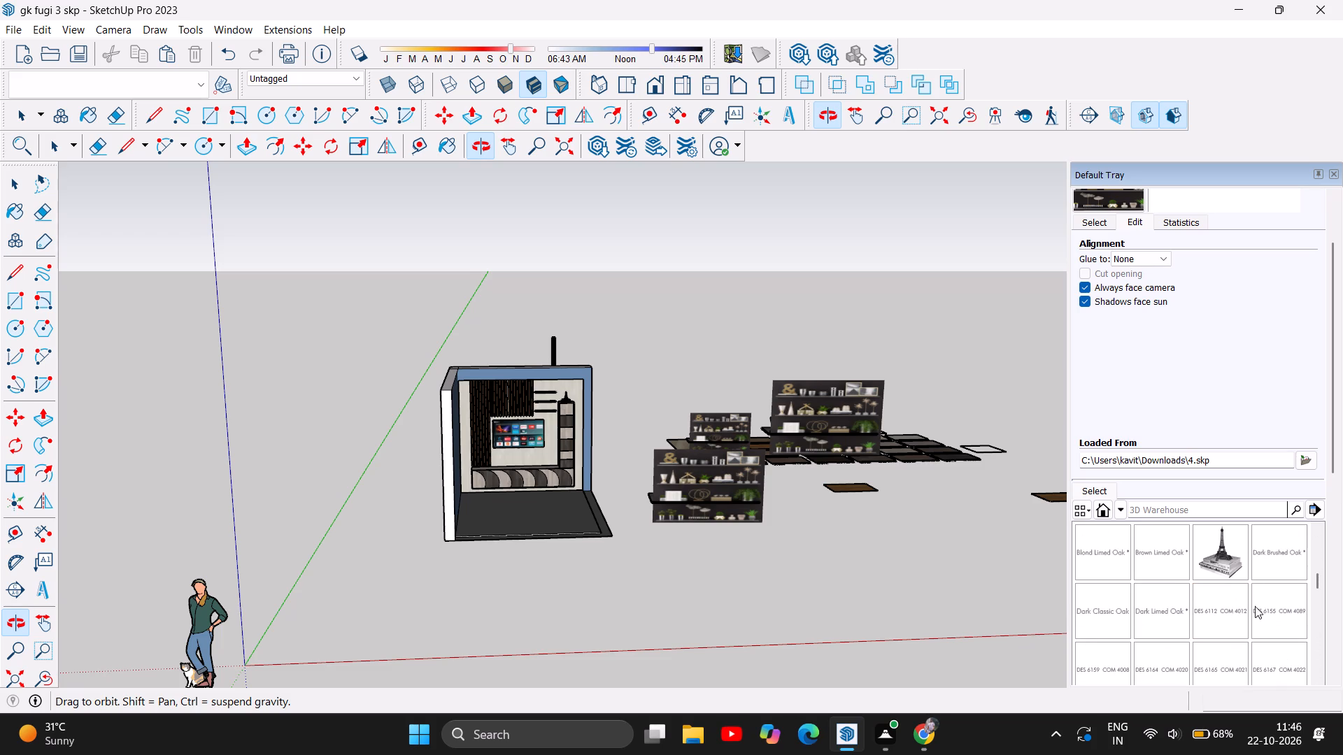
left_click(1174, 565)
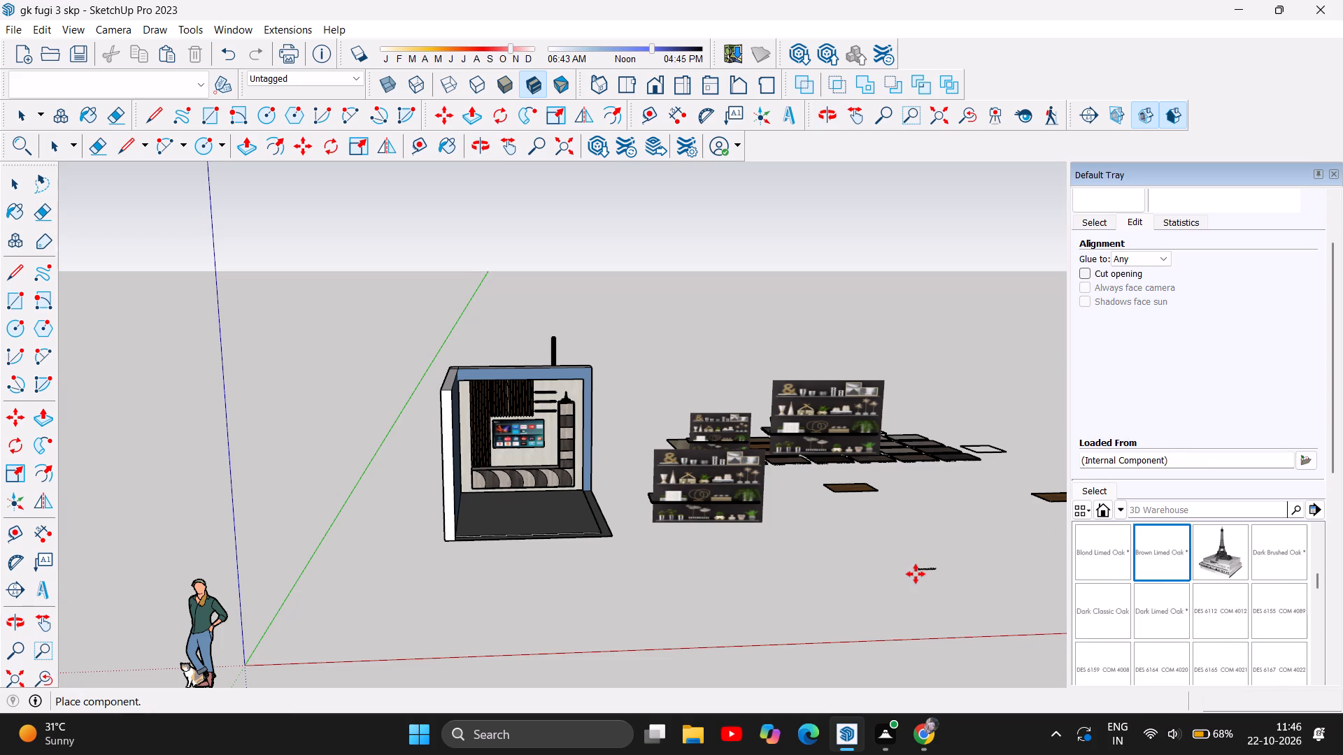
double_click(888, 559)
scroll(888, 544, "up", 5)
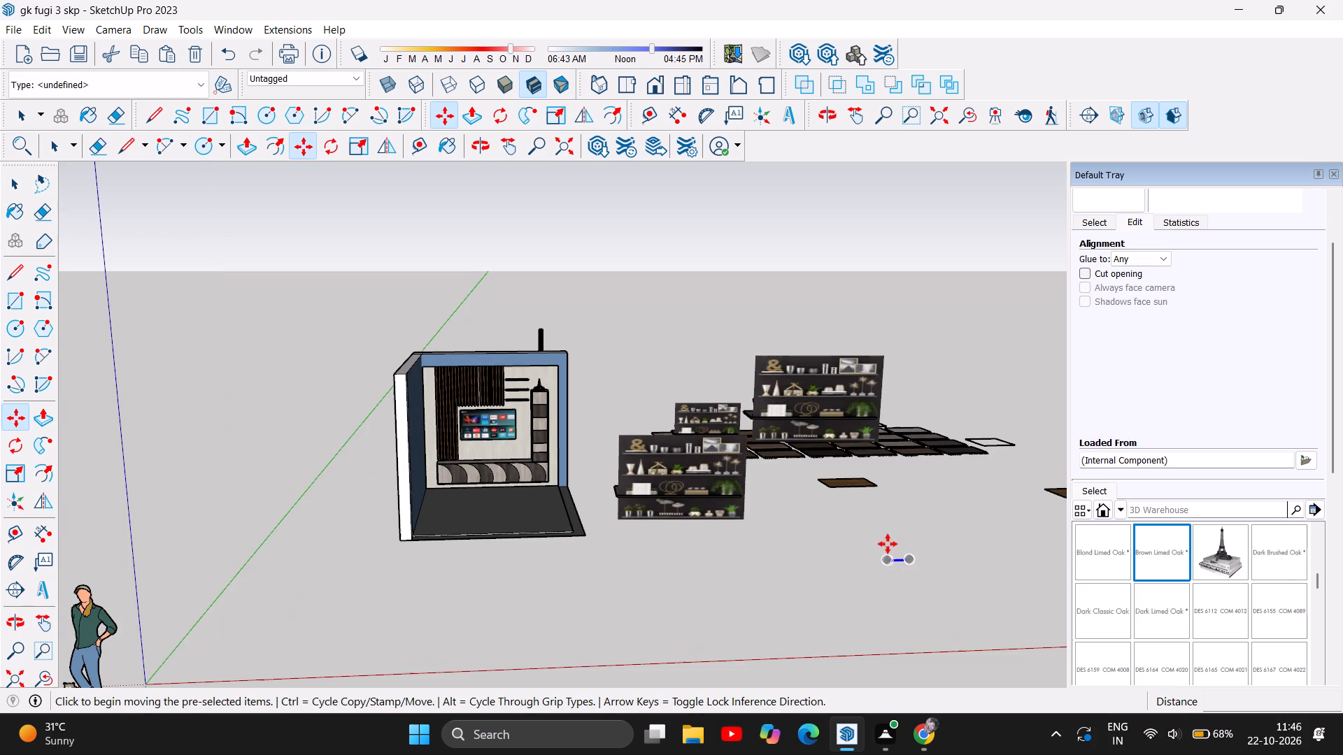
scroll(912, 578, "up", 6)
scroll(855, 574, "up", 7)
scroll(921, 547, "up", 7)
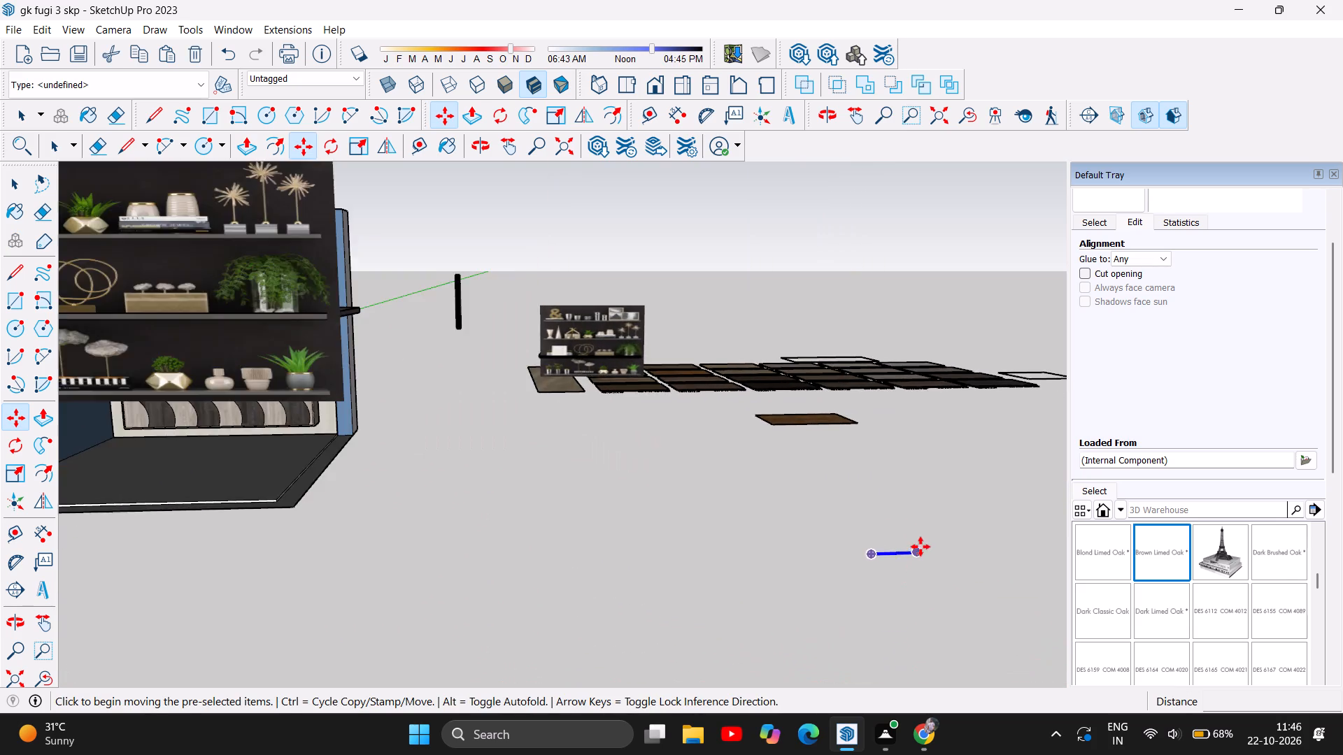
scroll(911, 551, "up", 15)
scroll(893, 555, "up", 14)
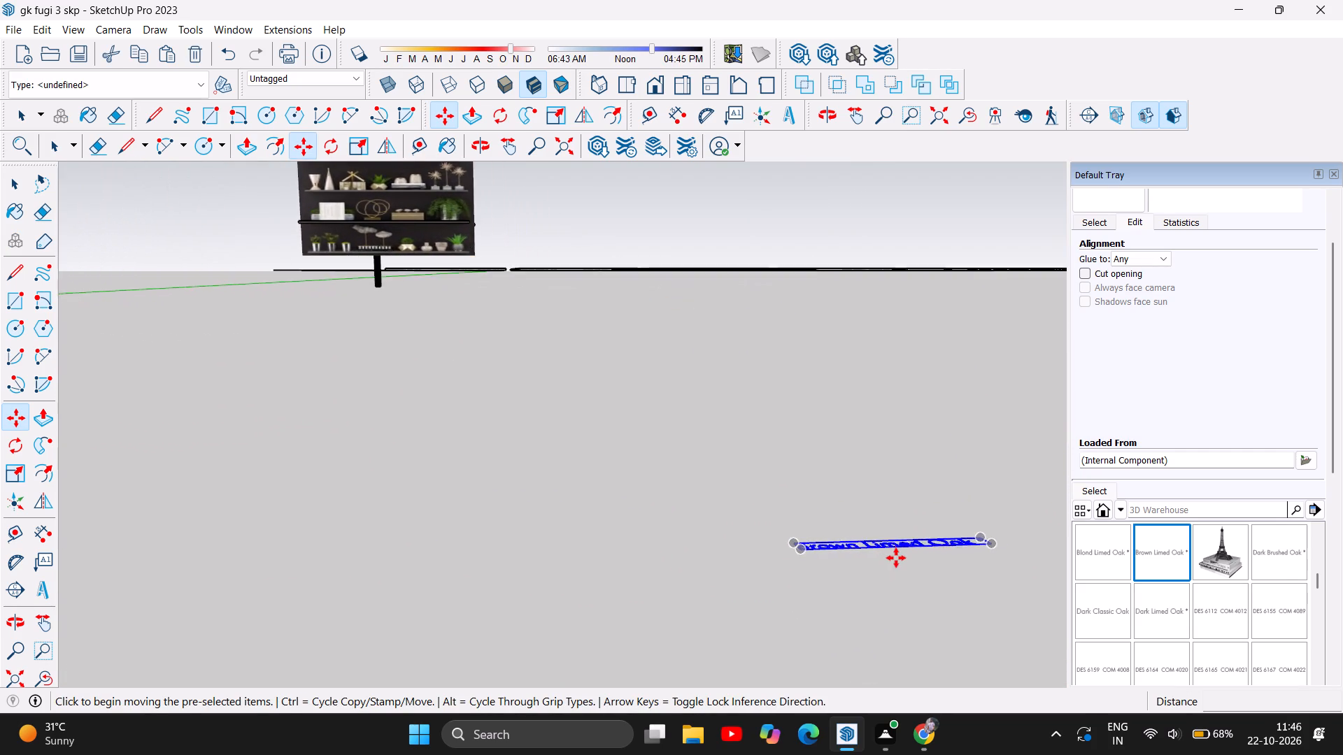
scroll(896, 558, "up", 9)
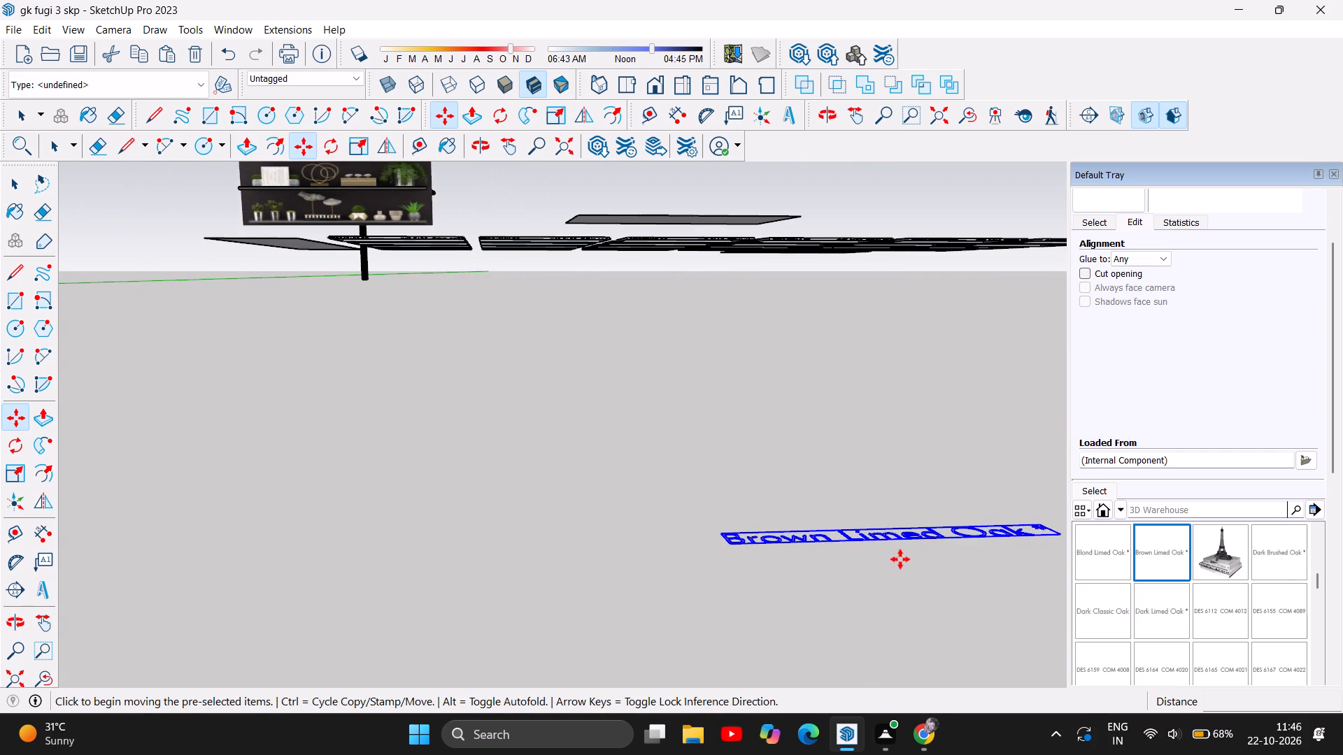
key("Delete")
Move the dark decor shelf standing in front of the TV unit room about 22' 6" away, clear of the room.
scroll(768, 569, "down", 13)
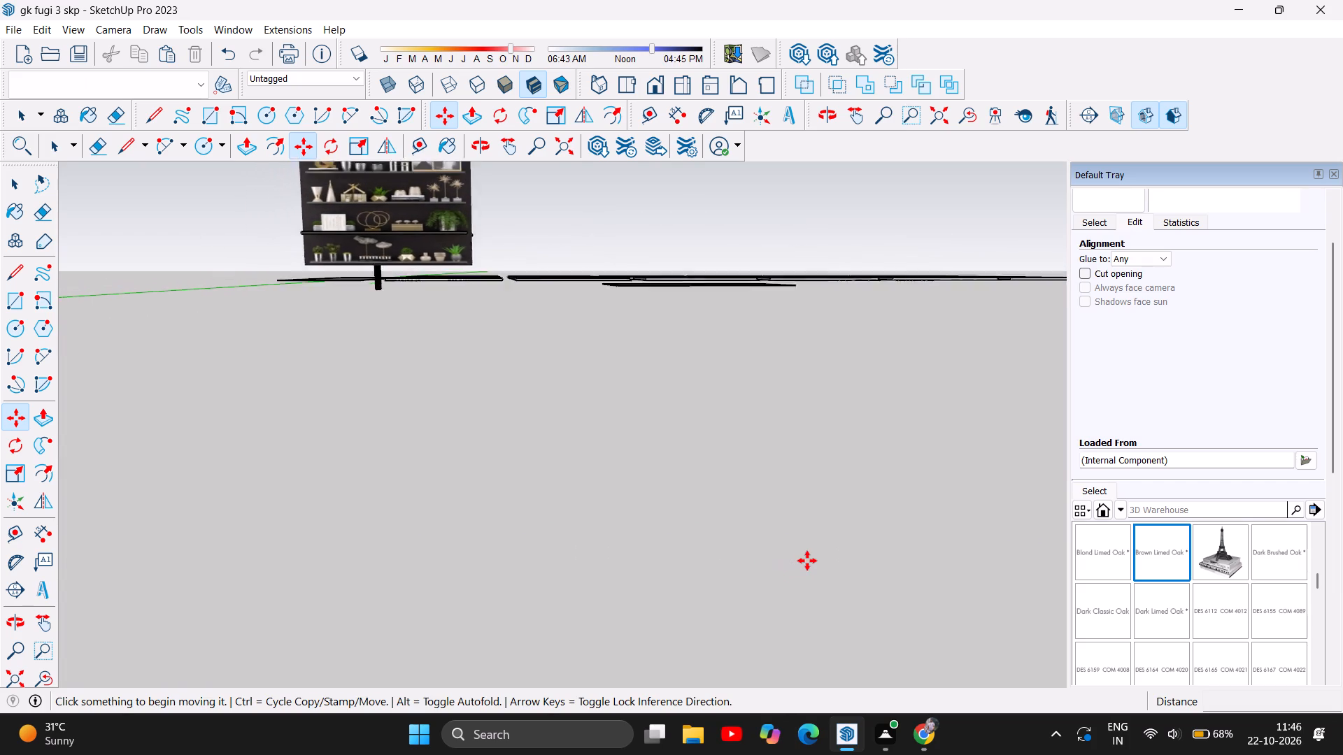
scroll(807, 561, "down", 17)
scroll(822, 552, "down", 15)
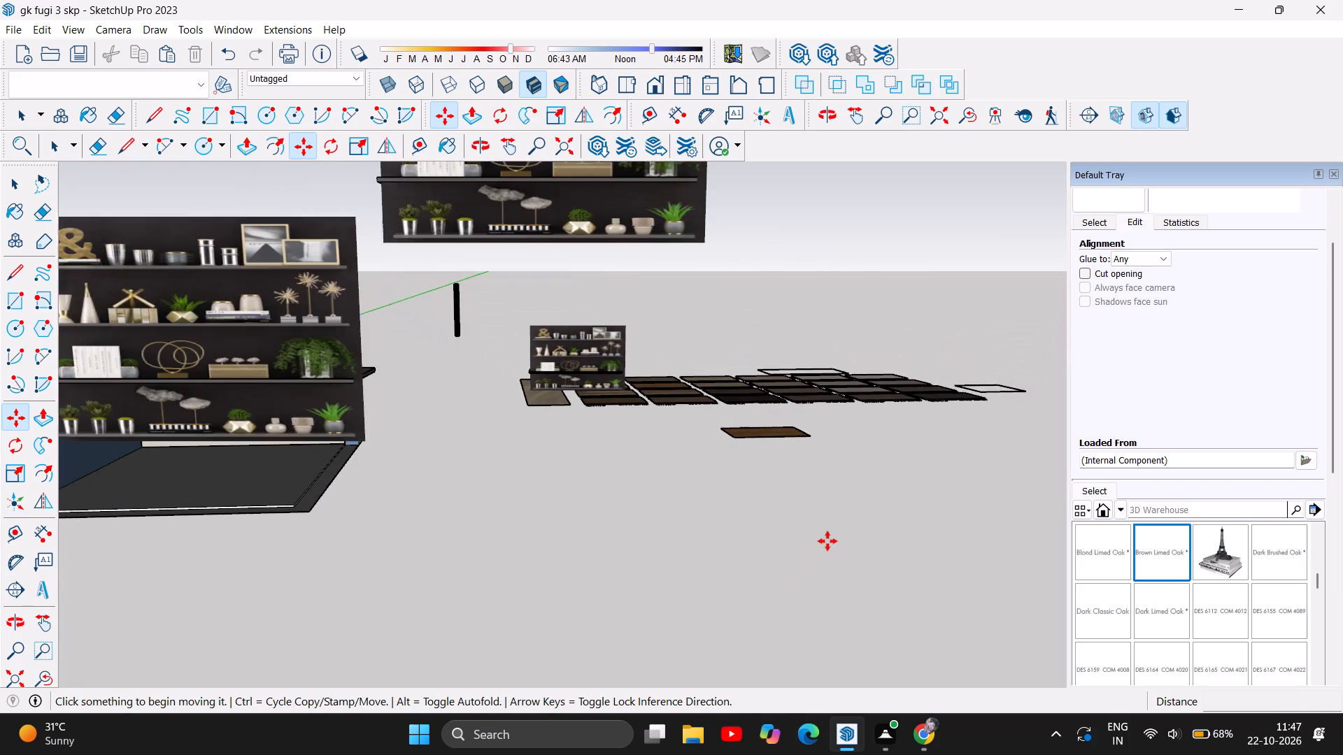
scroll(827, 541, "down", 12)
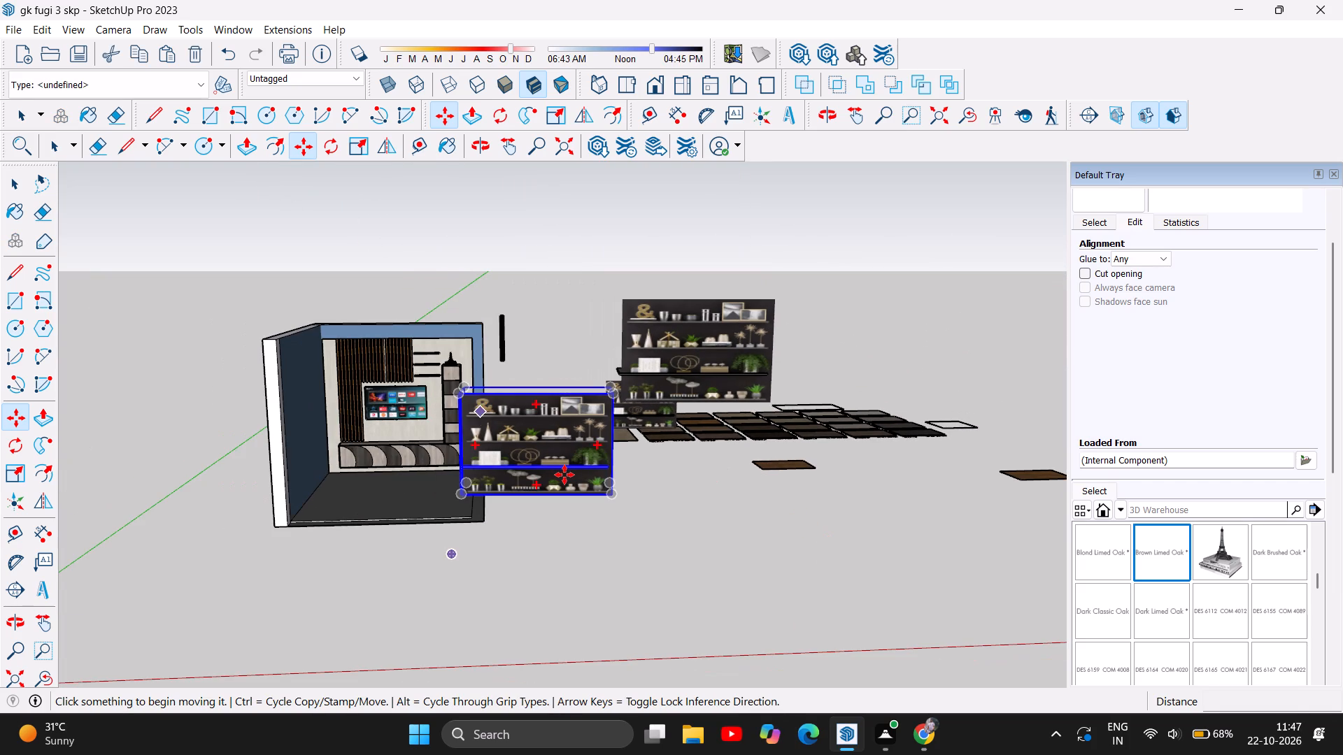
left_click(564, 475)
key("Delete")
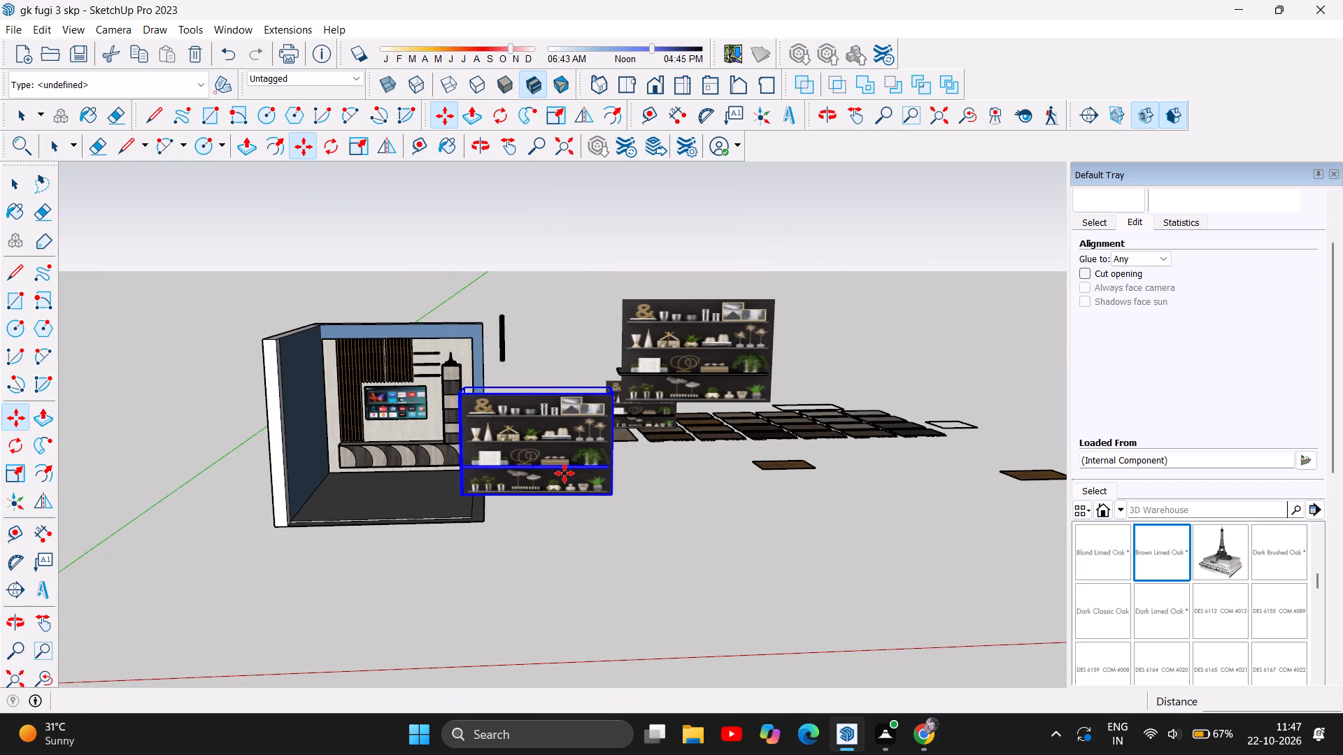
left_click(560, 454)
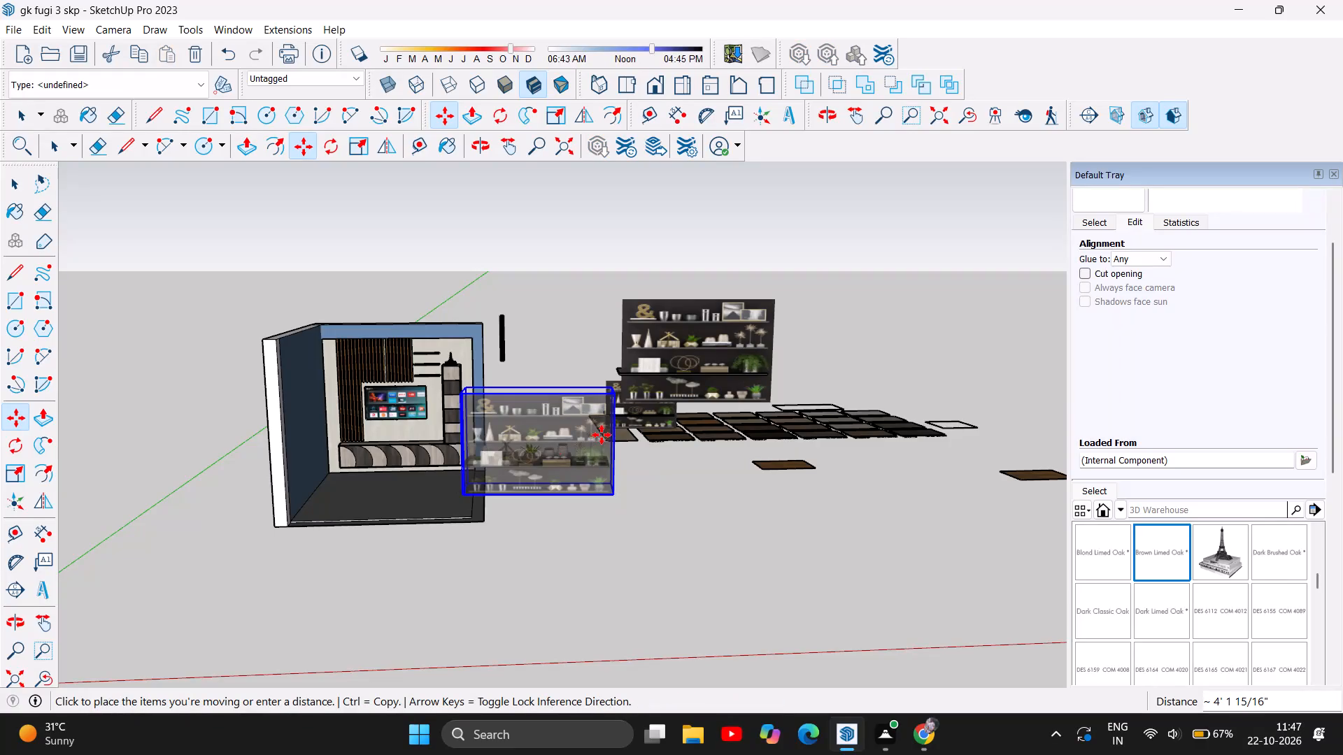
left_click(770, 519)
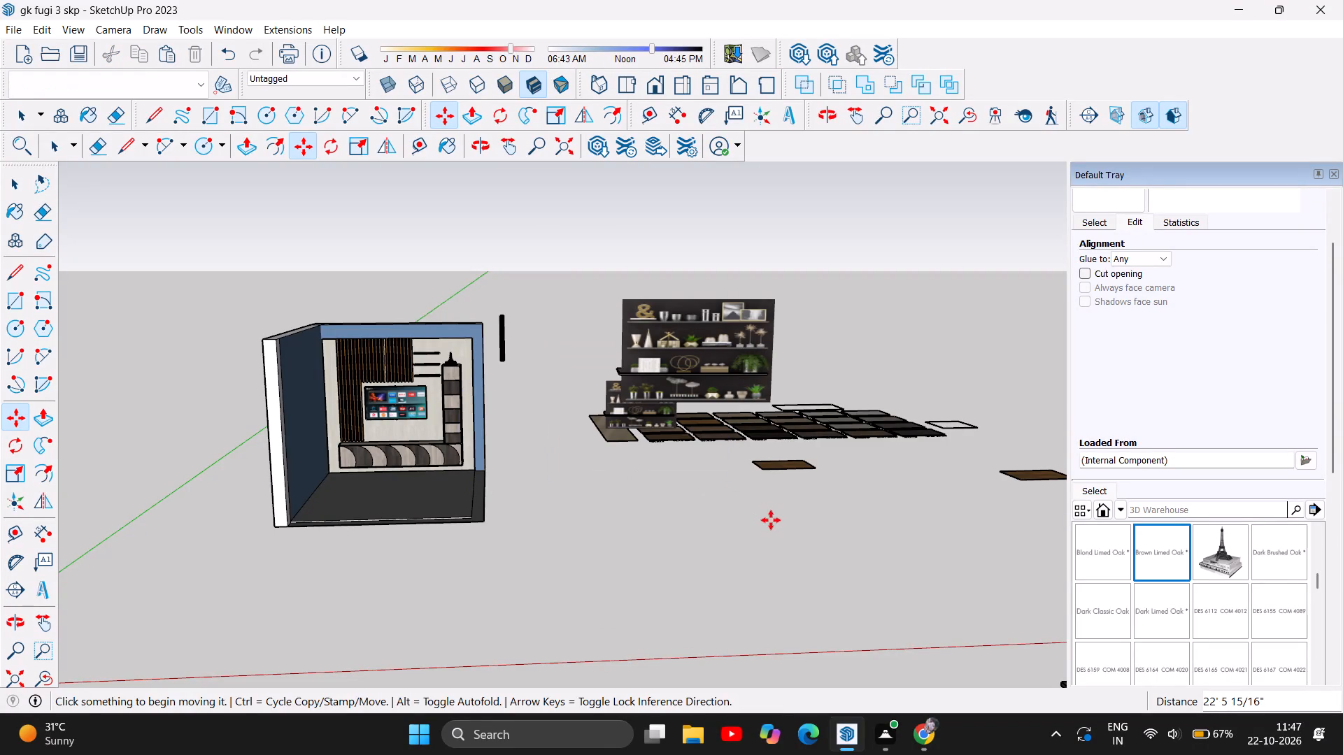
Examine the loose vertical slats standing outside the room and the TV unit wall, up close and from a distance.
scroll(444, 366, "up", 12)
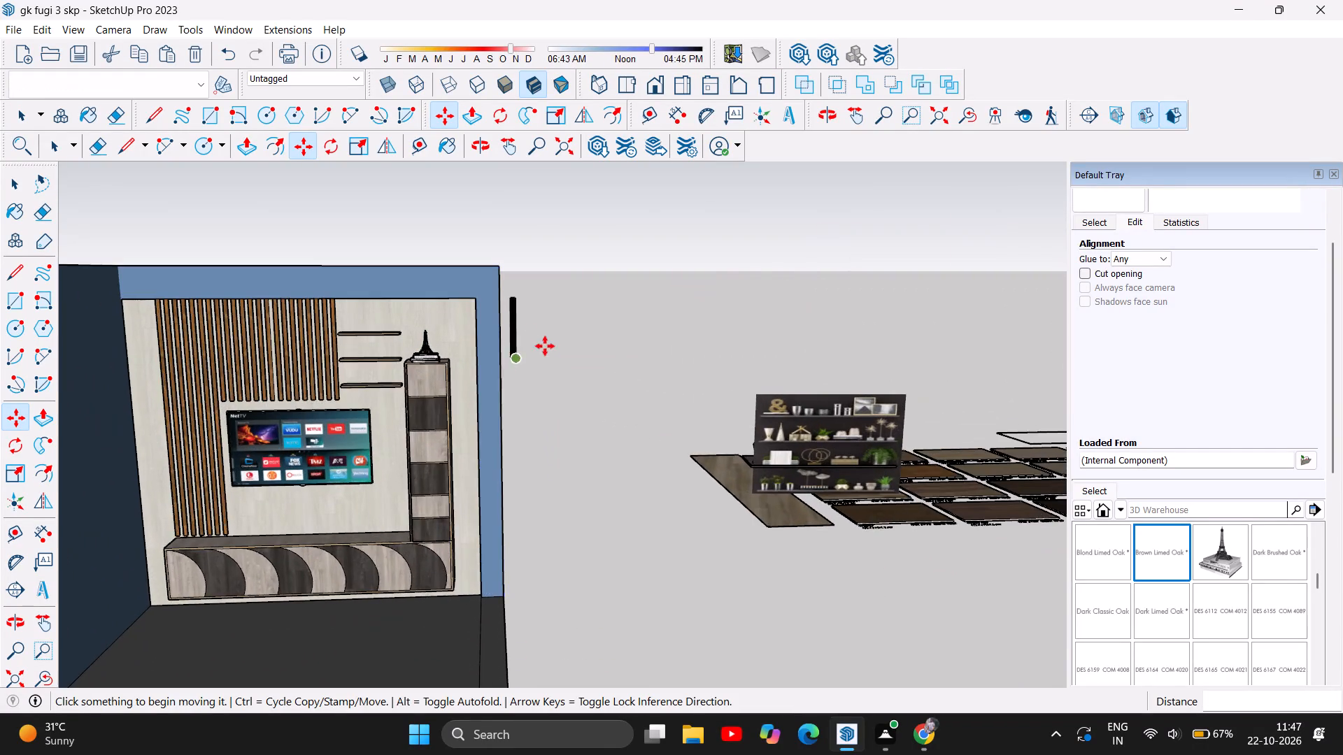
scroll(522, 333, "up", 19)
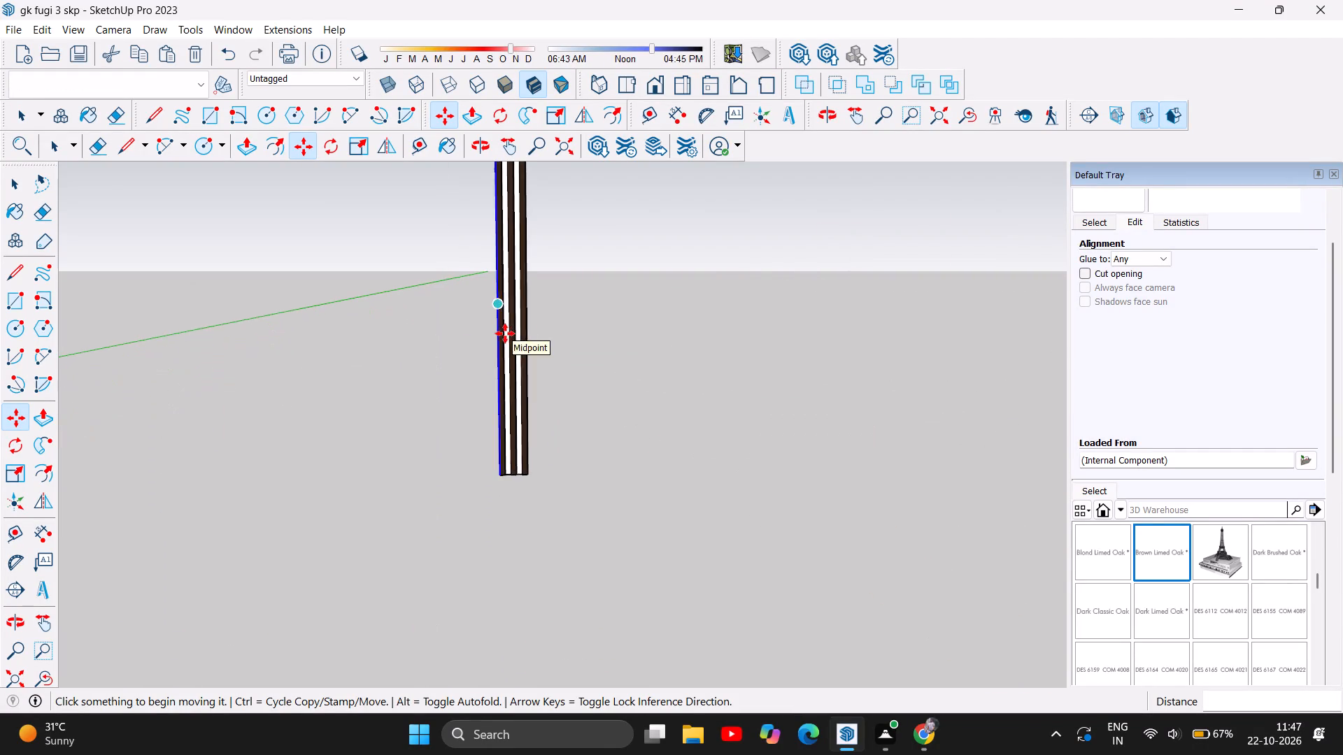
scroll(513, 408, "up", 1)
scroll(513, 408, "down", 6)
scroll(576, 368, "down", 10)
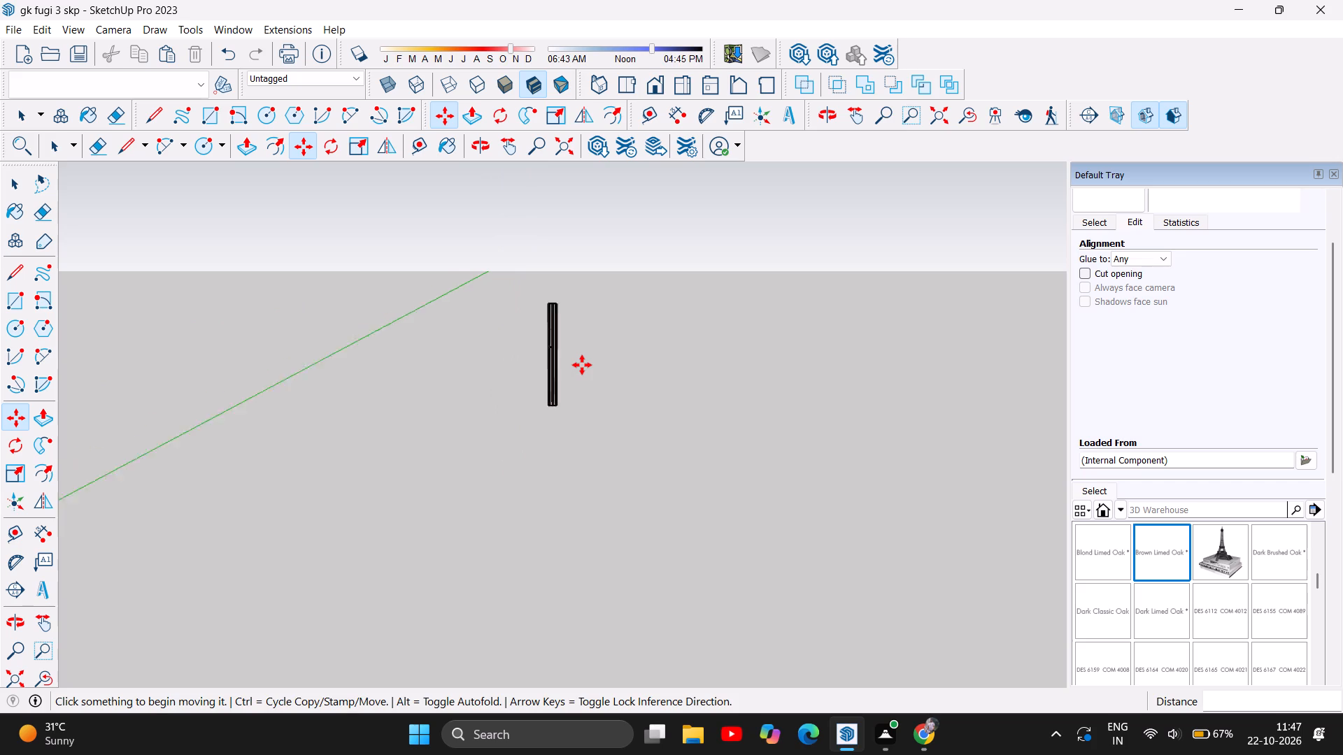
scroll(582, 365, "down", 11)
scroll(588, 477, "up", 6)
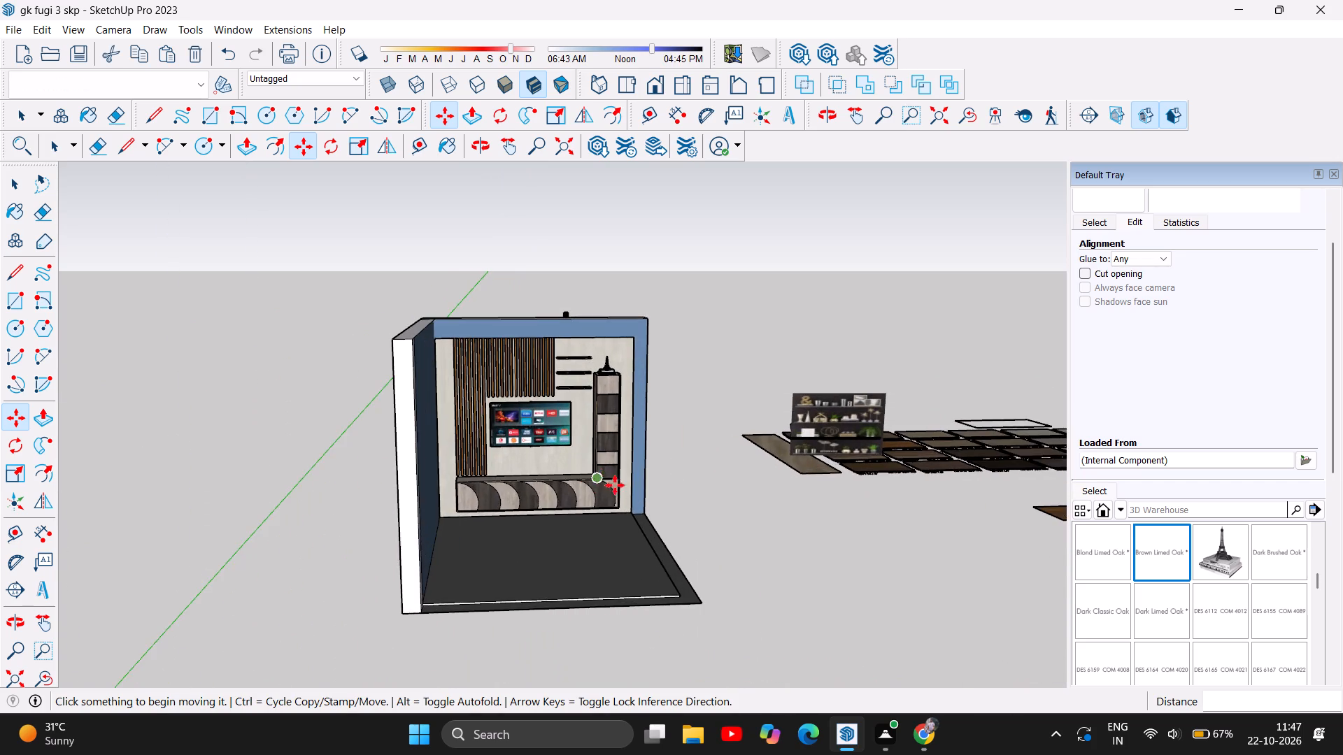
scroll(626, 493, "up", 6)
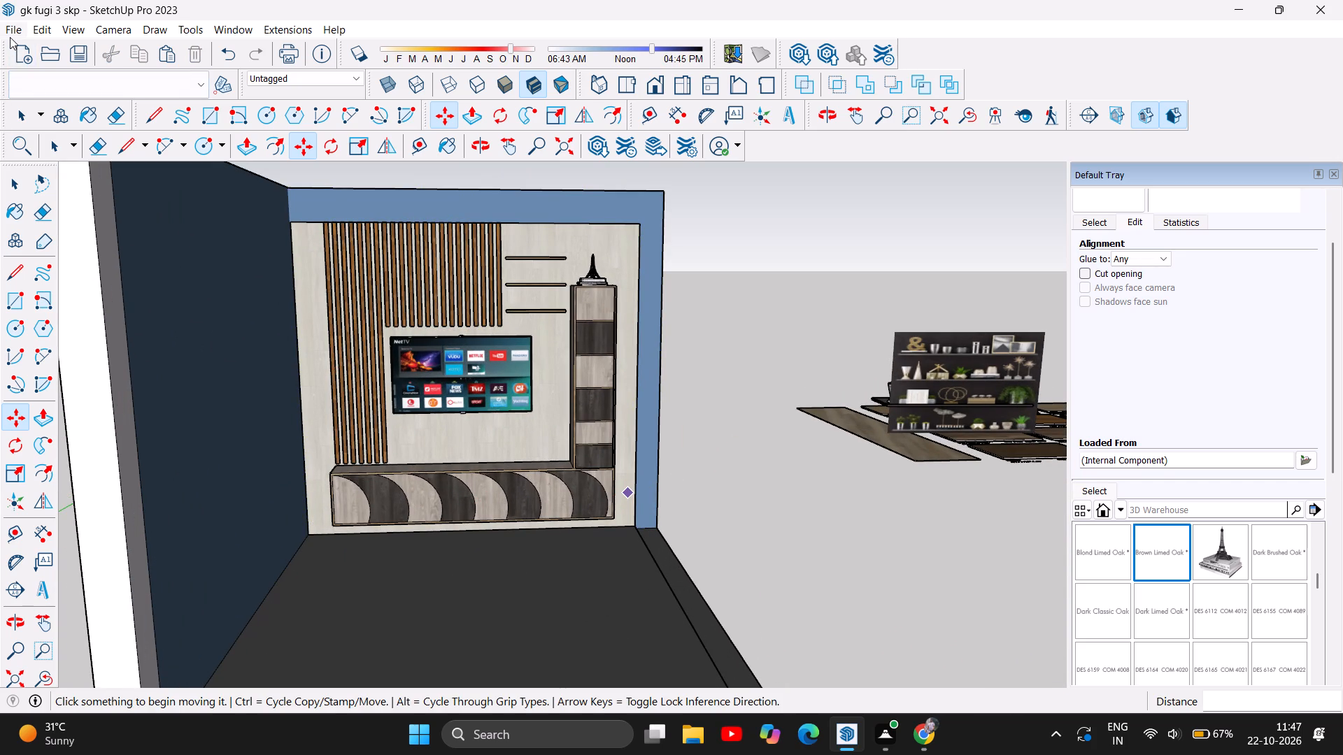
Import the ship+decorative model from Downloads and place it on the floor in front of the TV unit's low cabinet.
left_click(10, 36)
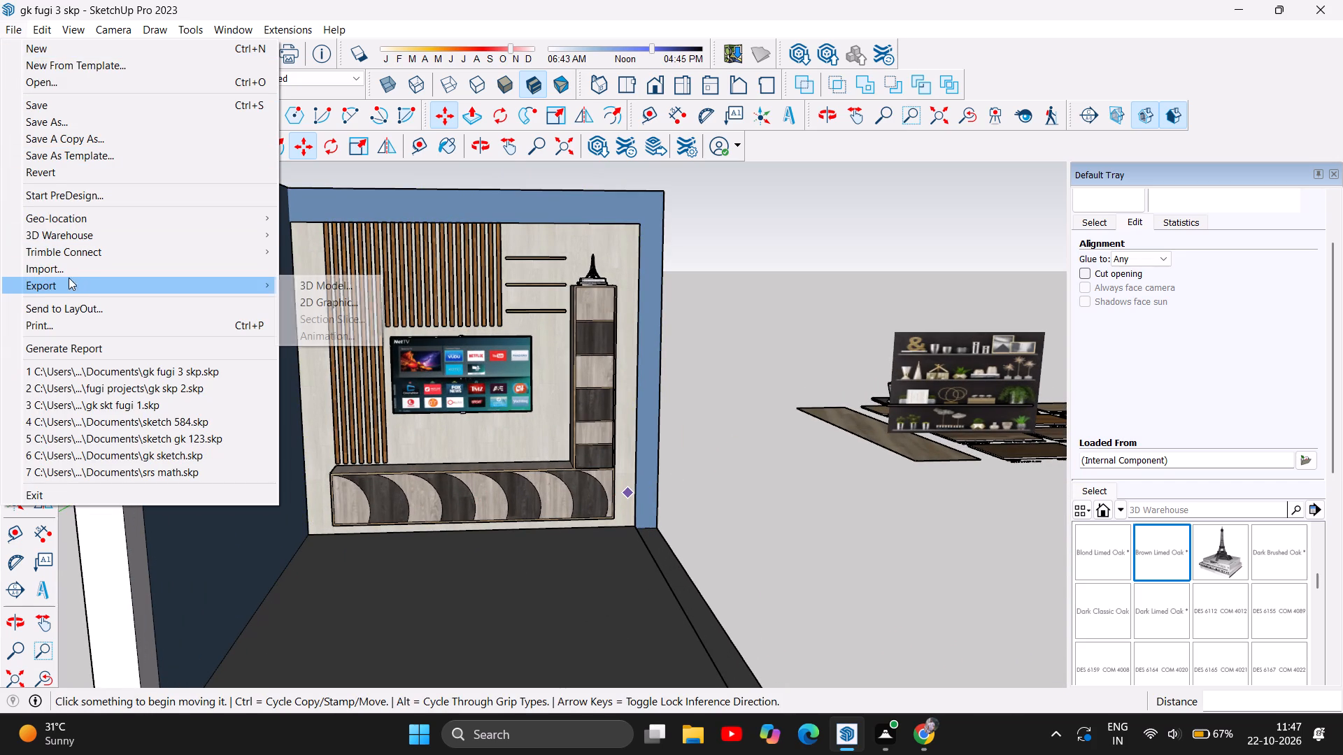
left_click(62, 268)
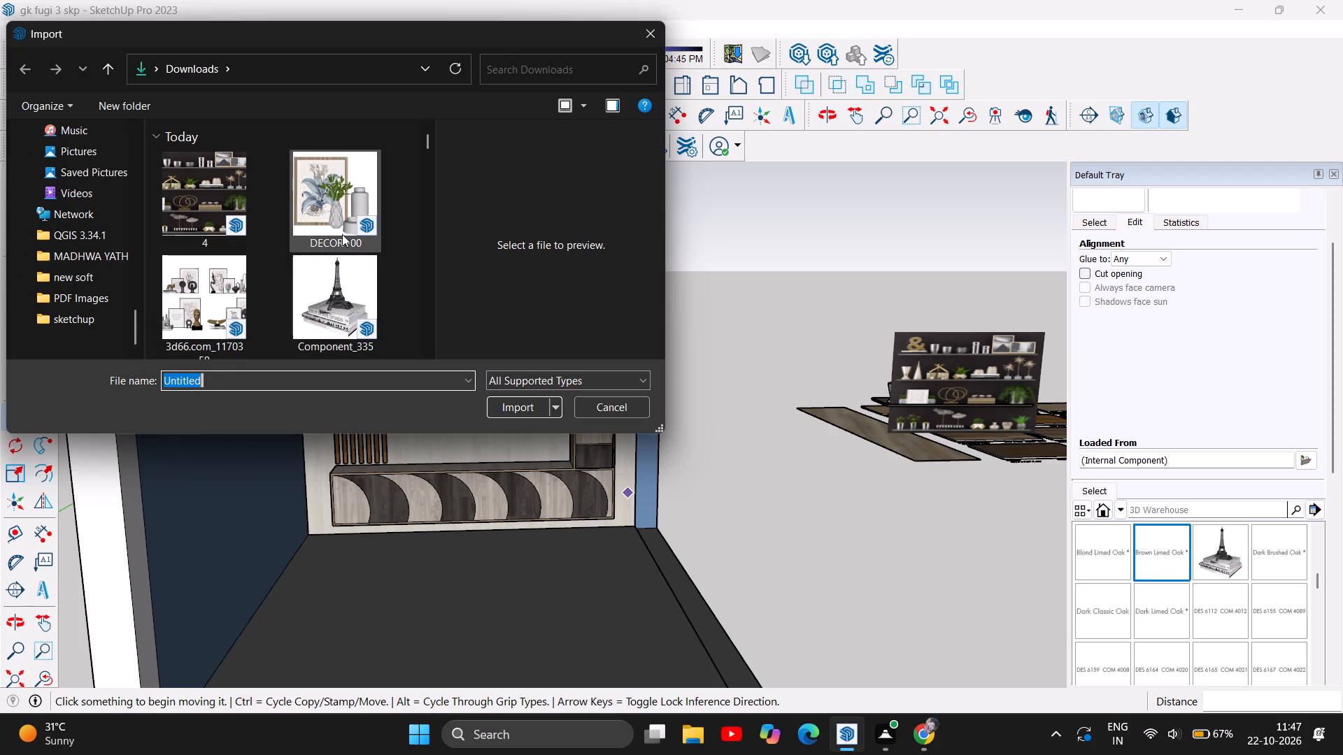
scroll(348, 317, "down", 1)
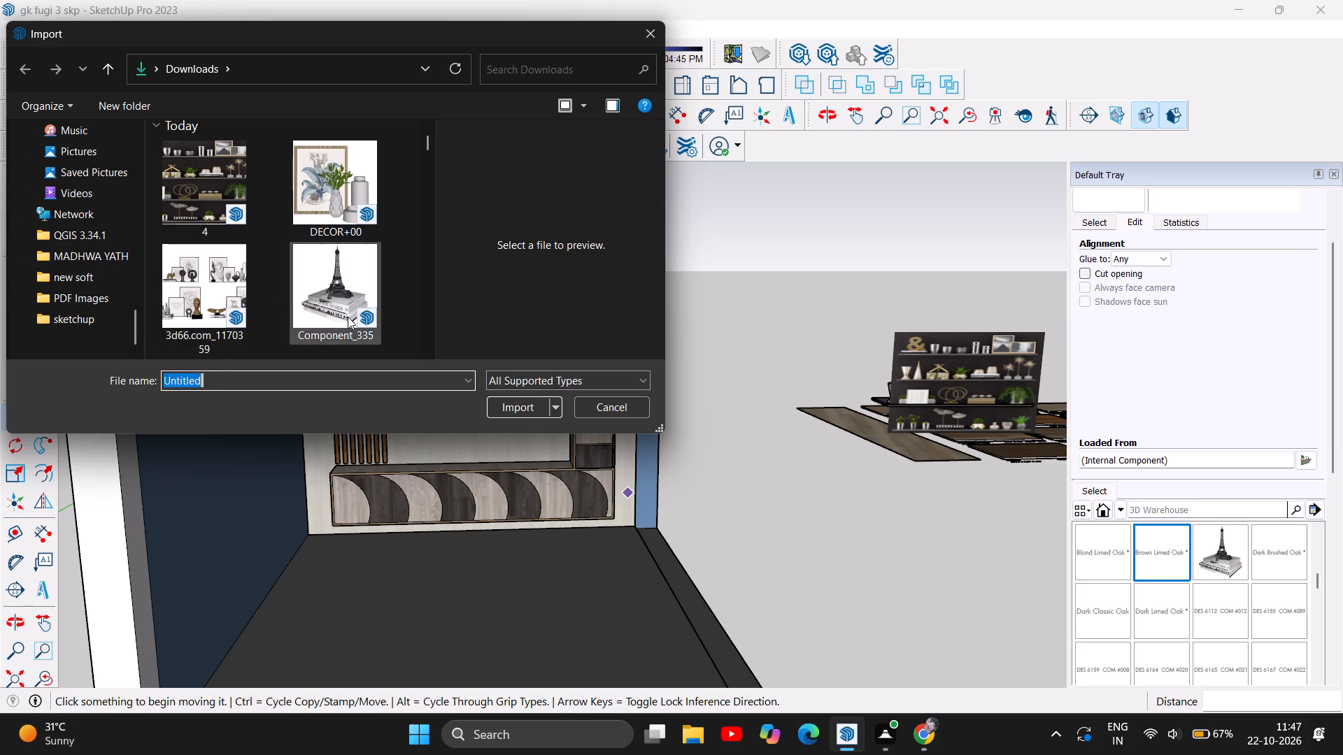
scroll(348, 317, "down", 2)
left_click(199, 292)
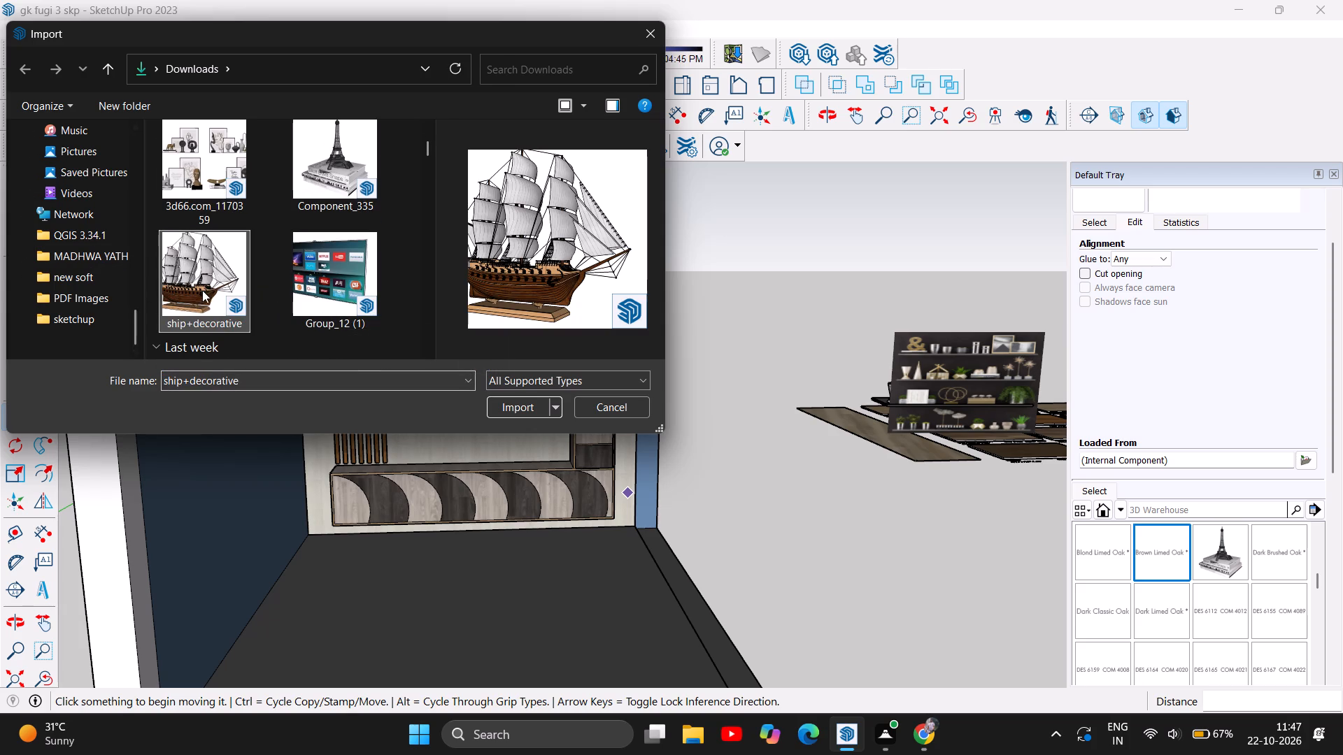
left_click(523, 407)
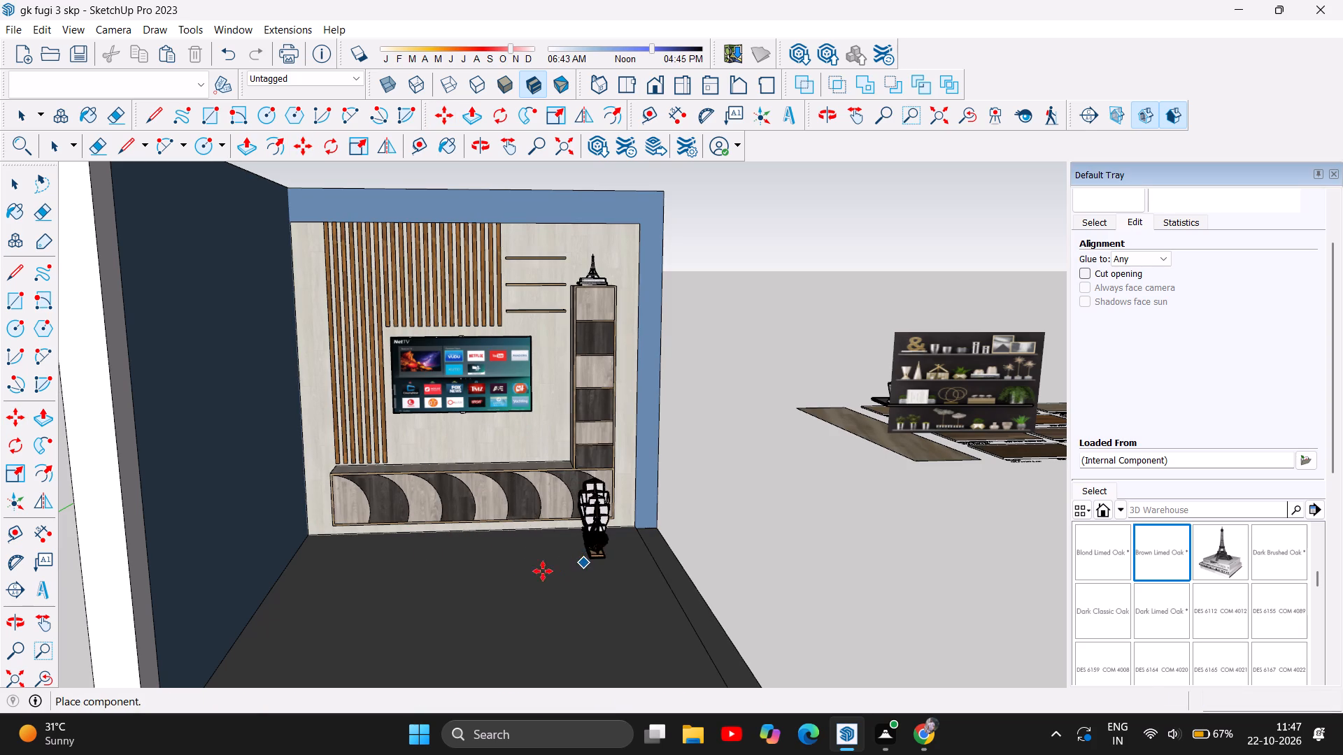
left_click(486, 589)
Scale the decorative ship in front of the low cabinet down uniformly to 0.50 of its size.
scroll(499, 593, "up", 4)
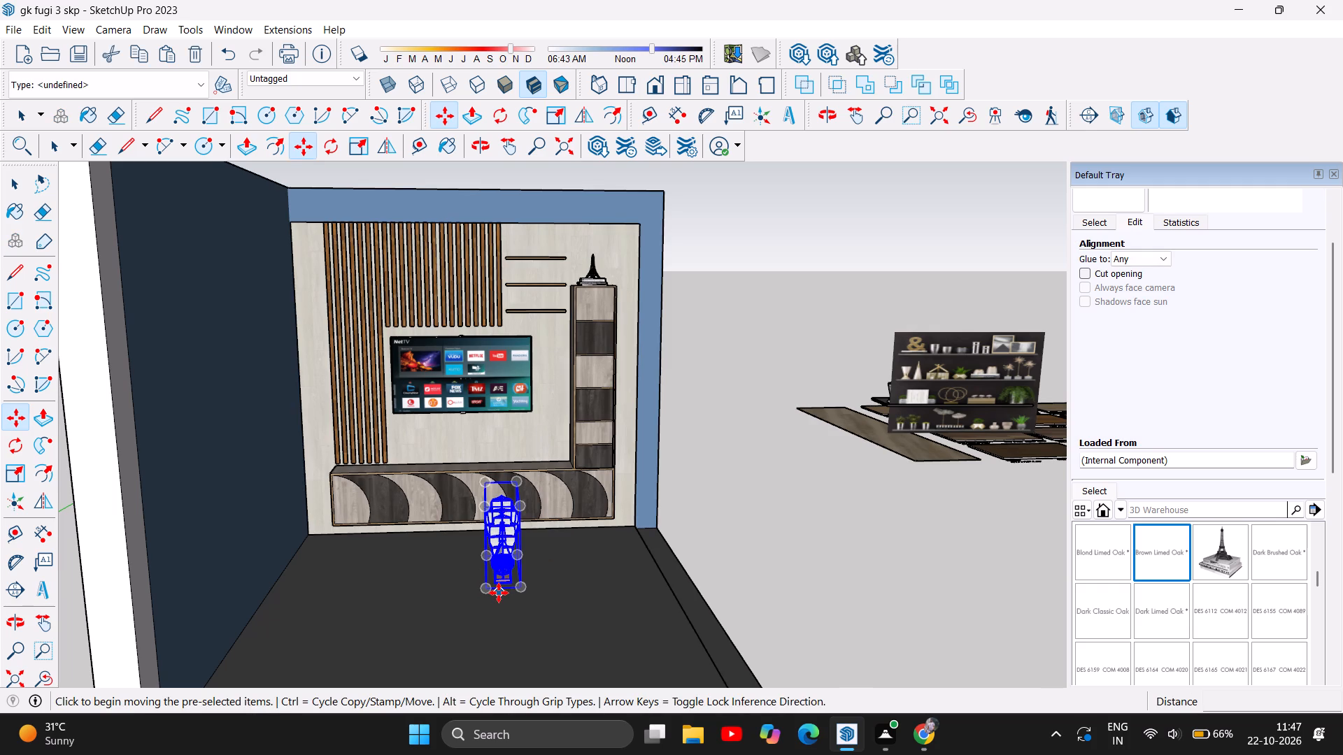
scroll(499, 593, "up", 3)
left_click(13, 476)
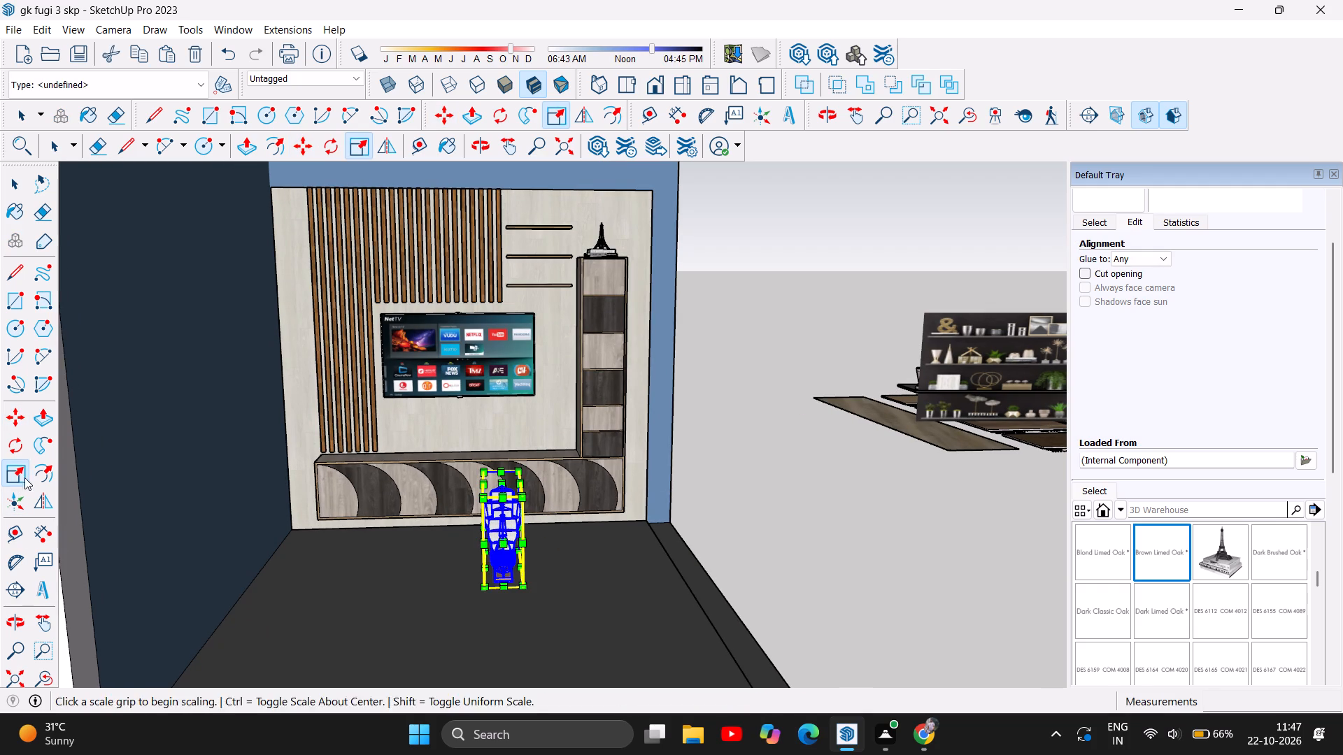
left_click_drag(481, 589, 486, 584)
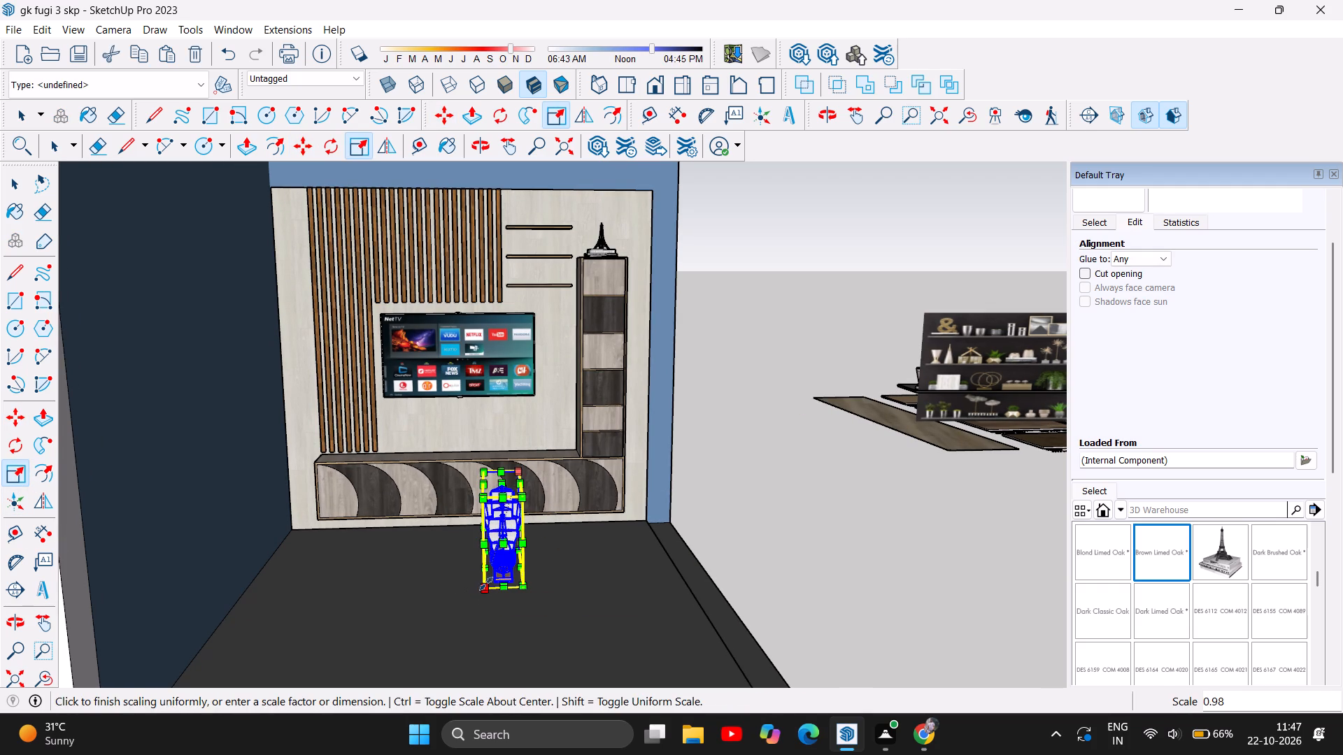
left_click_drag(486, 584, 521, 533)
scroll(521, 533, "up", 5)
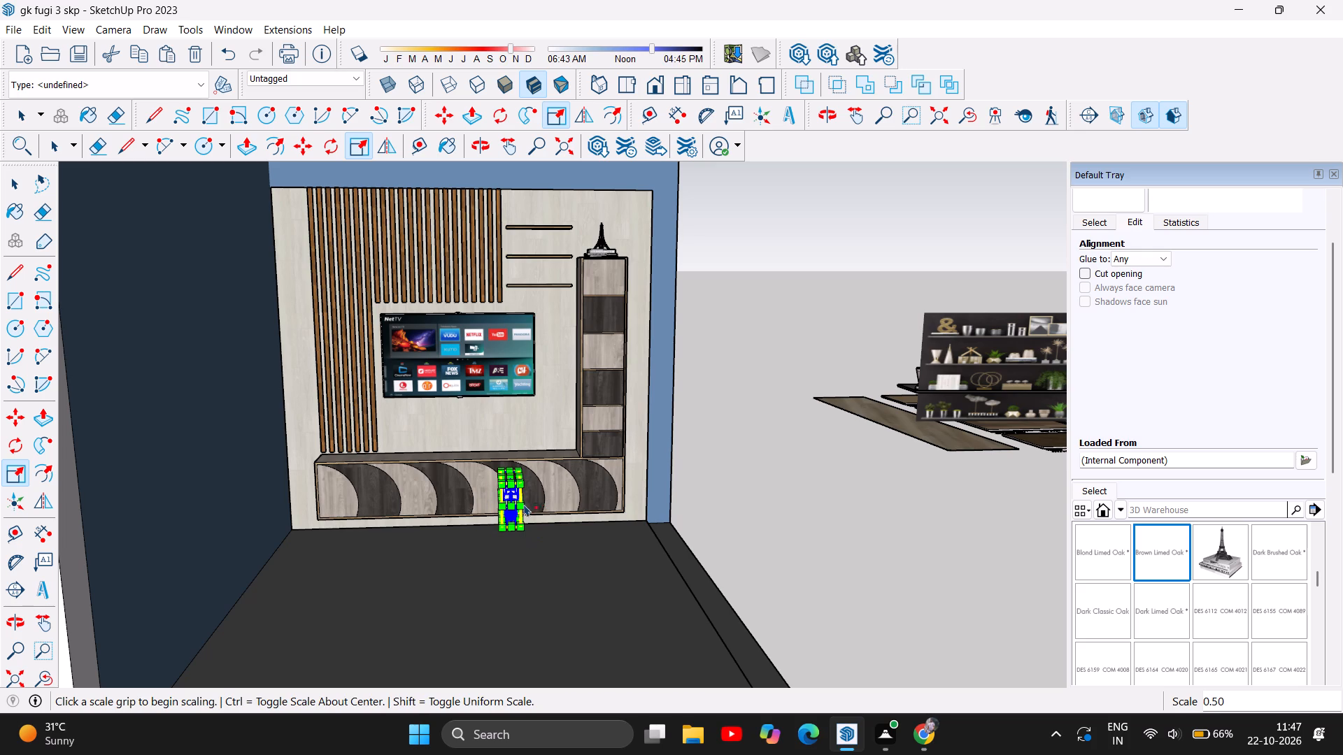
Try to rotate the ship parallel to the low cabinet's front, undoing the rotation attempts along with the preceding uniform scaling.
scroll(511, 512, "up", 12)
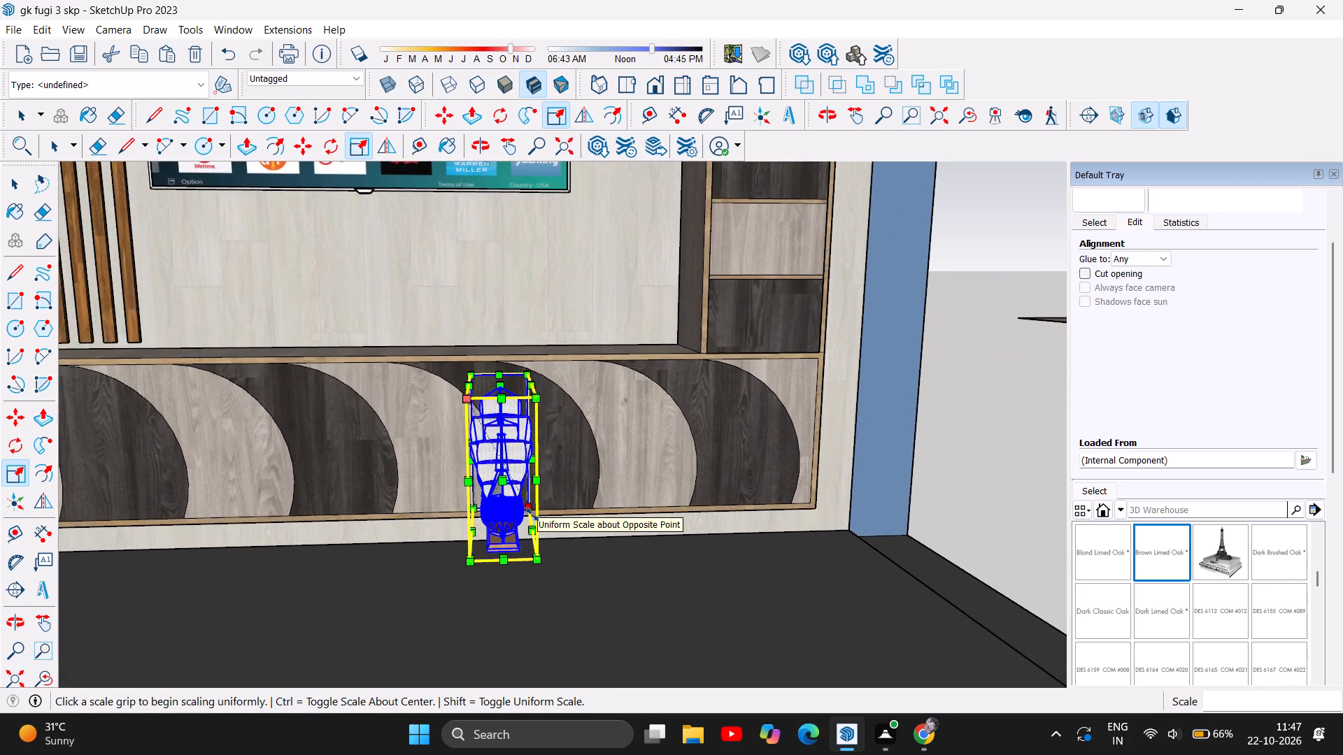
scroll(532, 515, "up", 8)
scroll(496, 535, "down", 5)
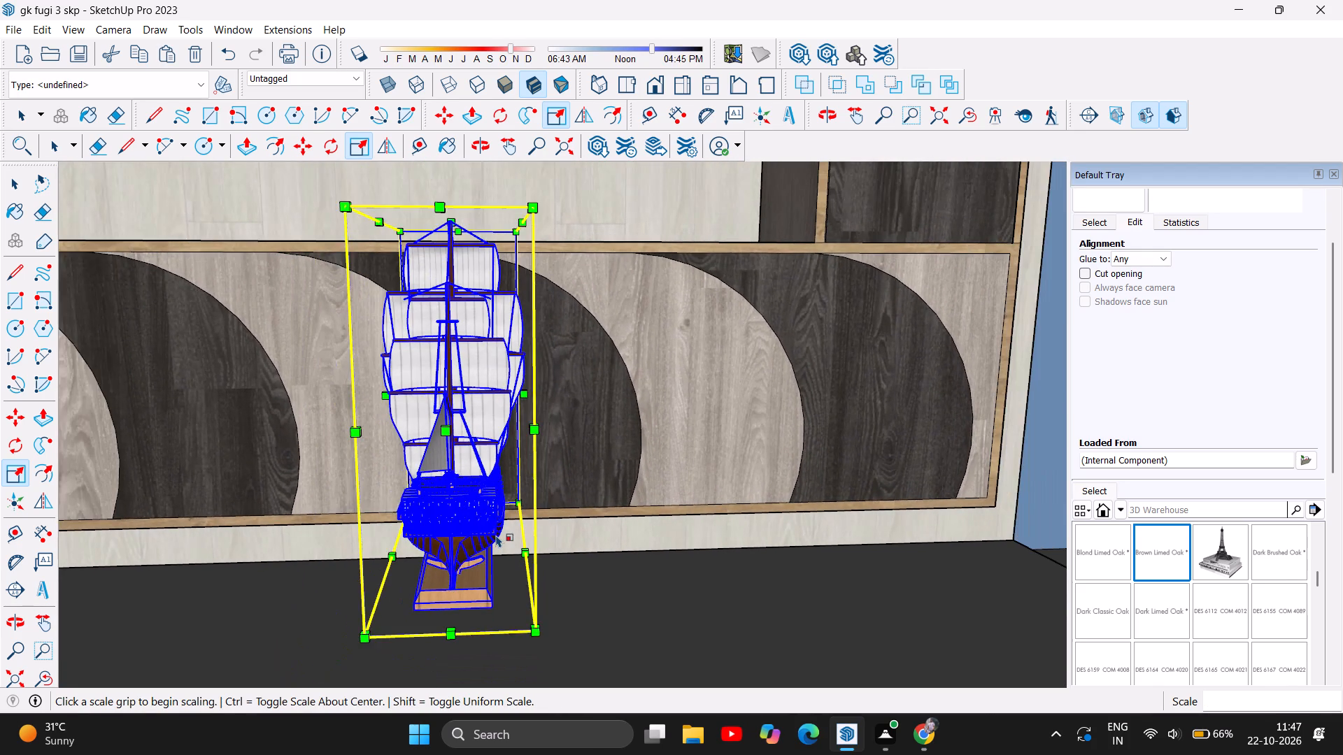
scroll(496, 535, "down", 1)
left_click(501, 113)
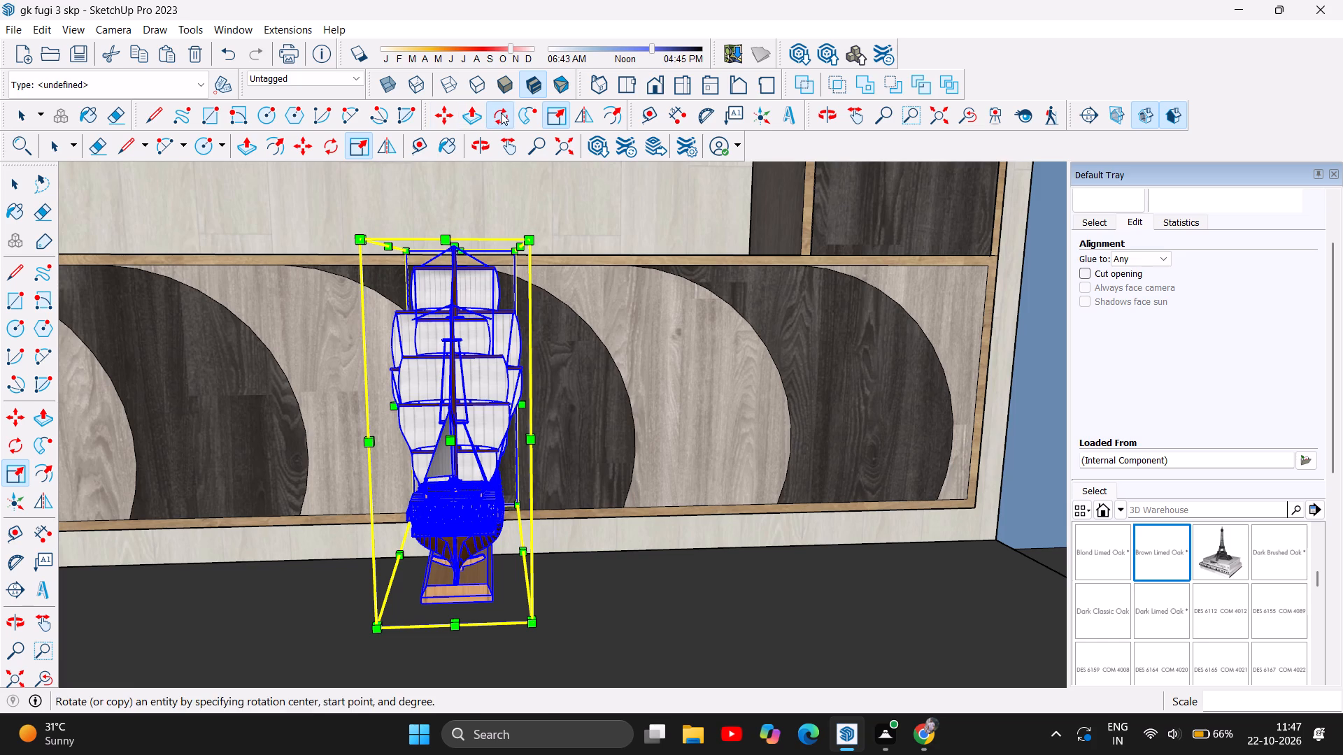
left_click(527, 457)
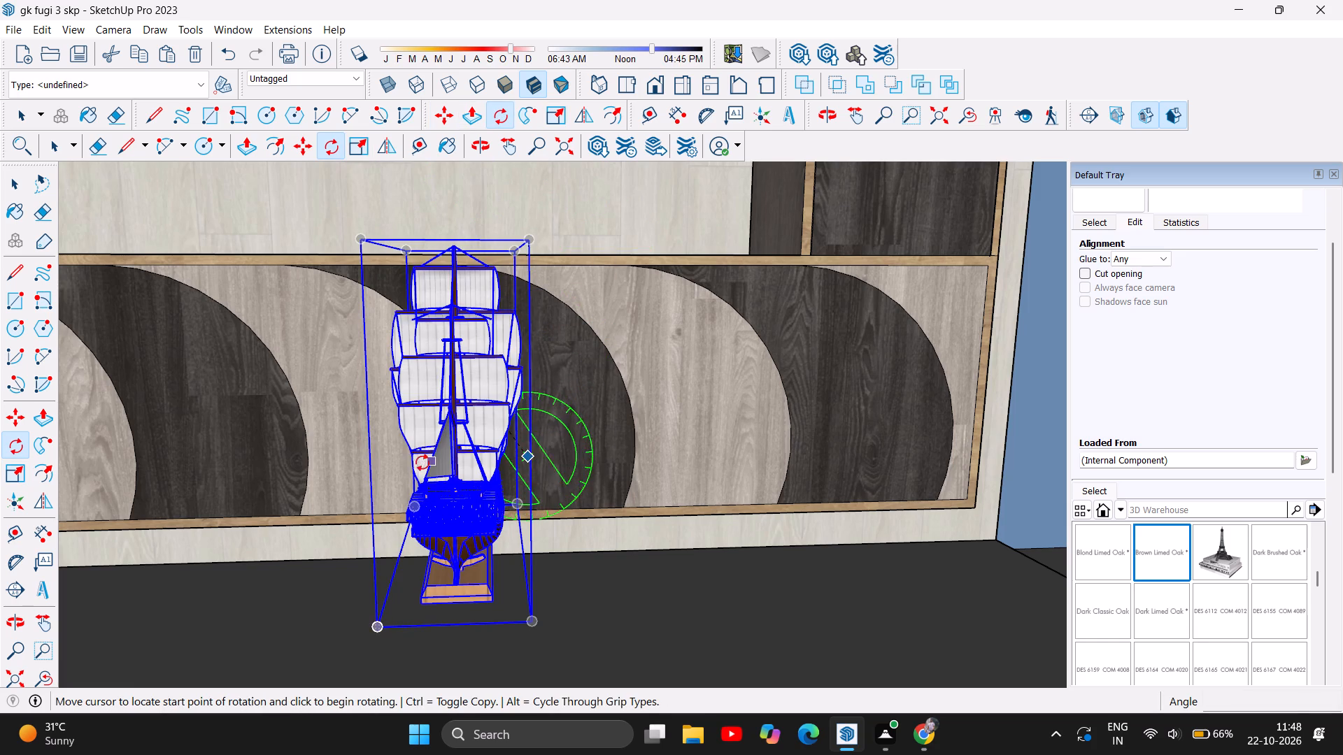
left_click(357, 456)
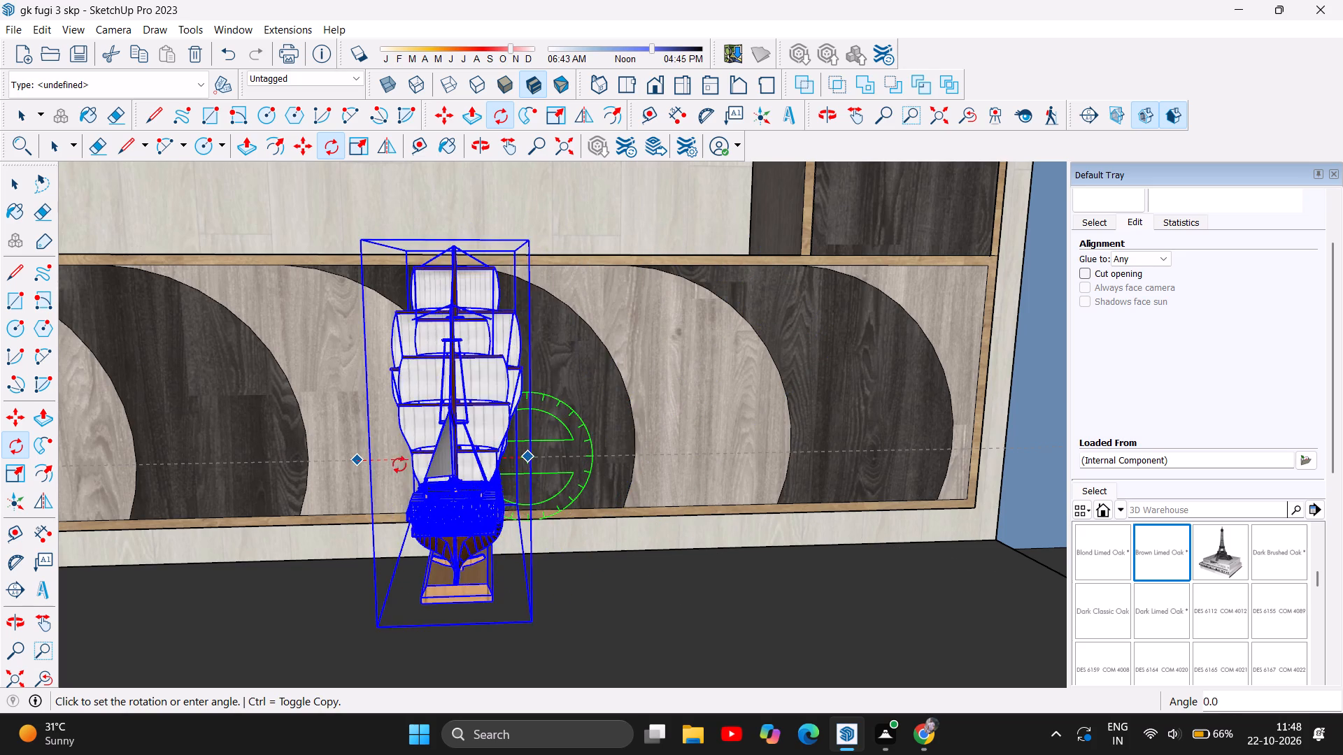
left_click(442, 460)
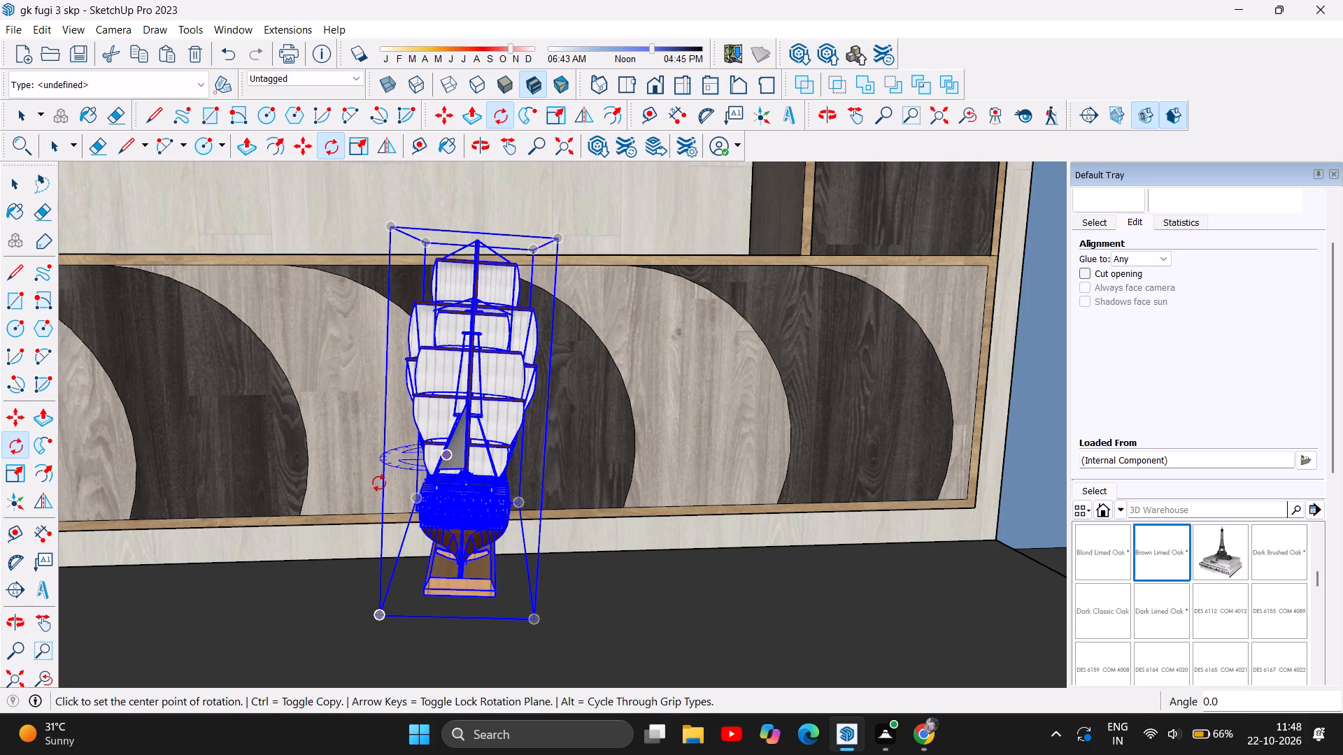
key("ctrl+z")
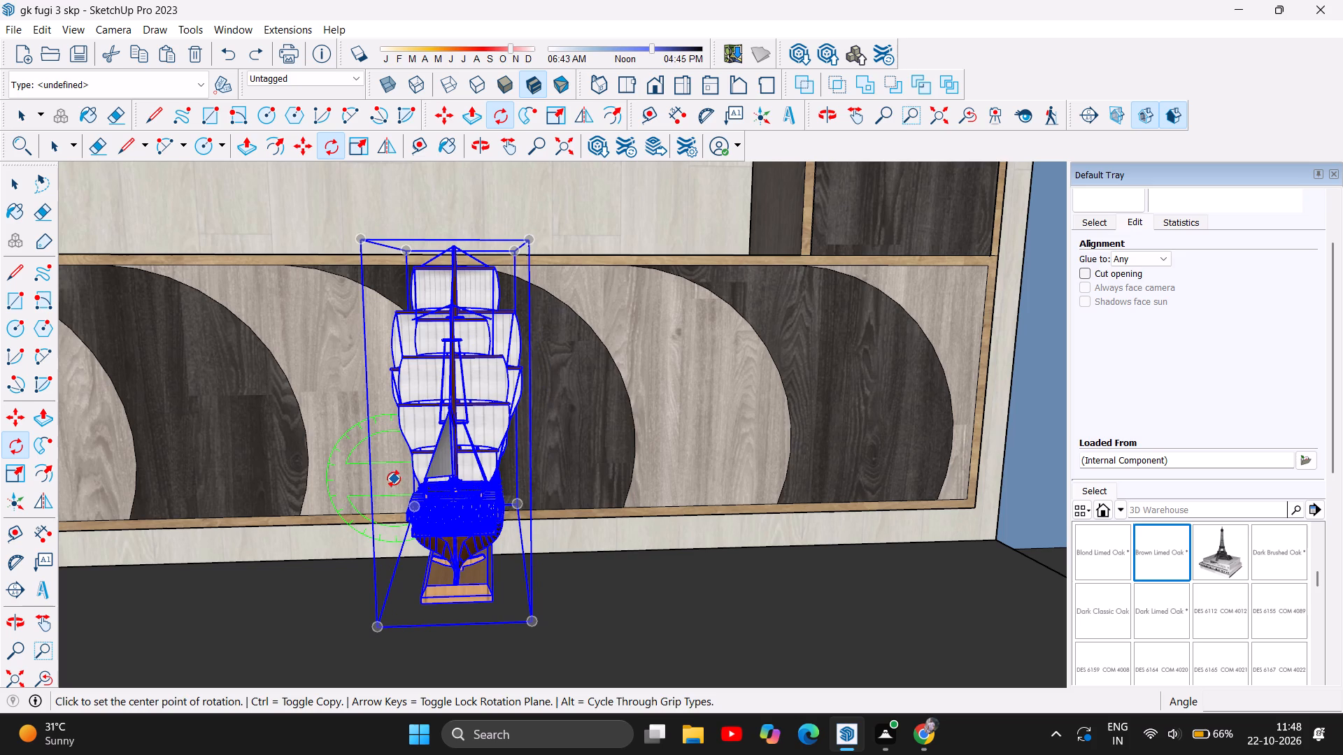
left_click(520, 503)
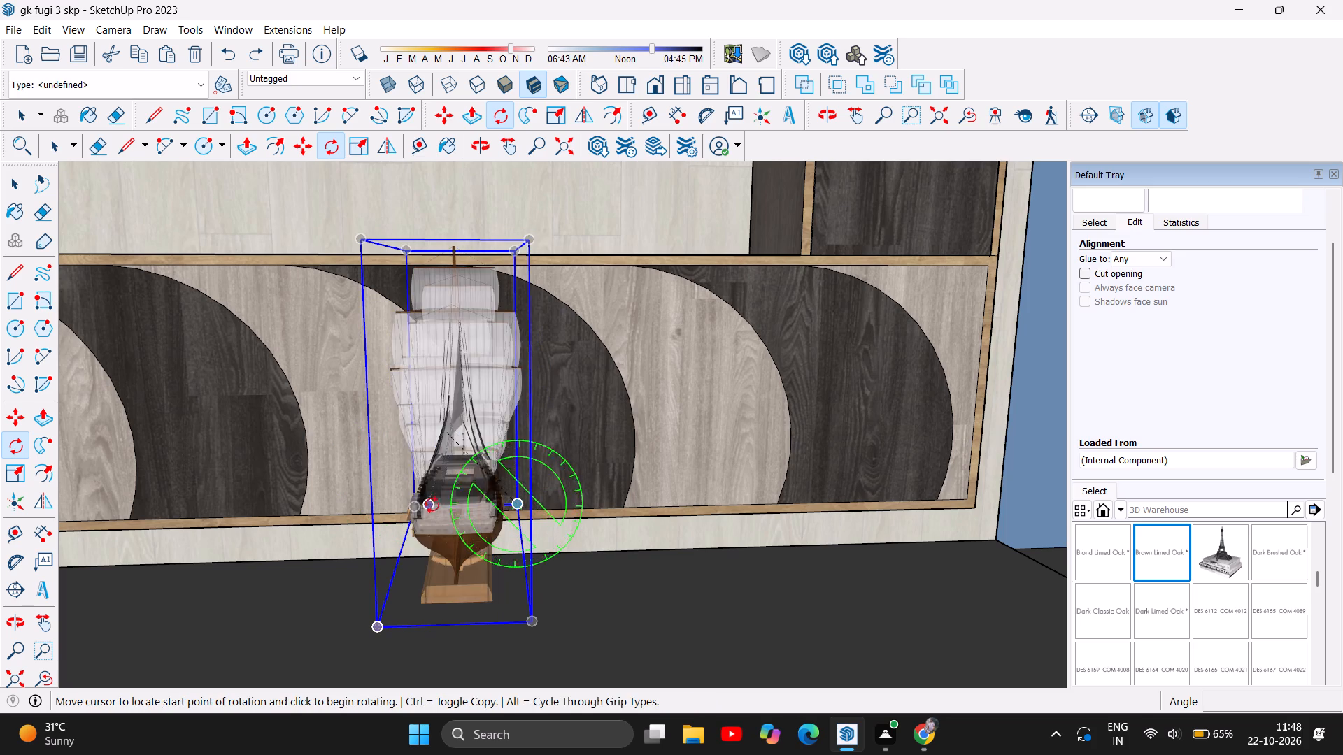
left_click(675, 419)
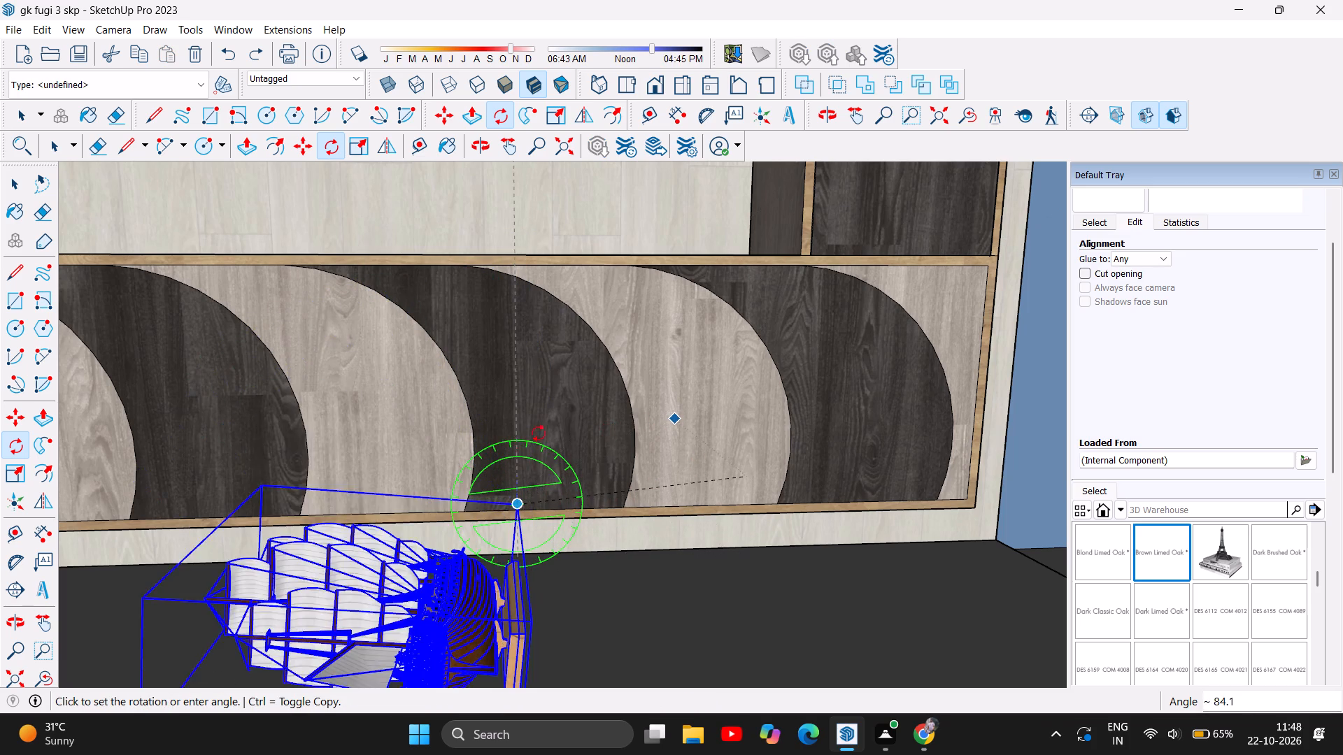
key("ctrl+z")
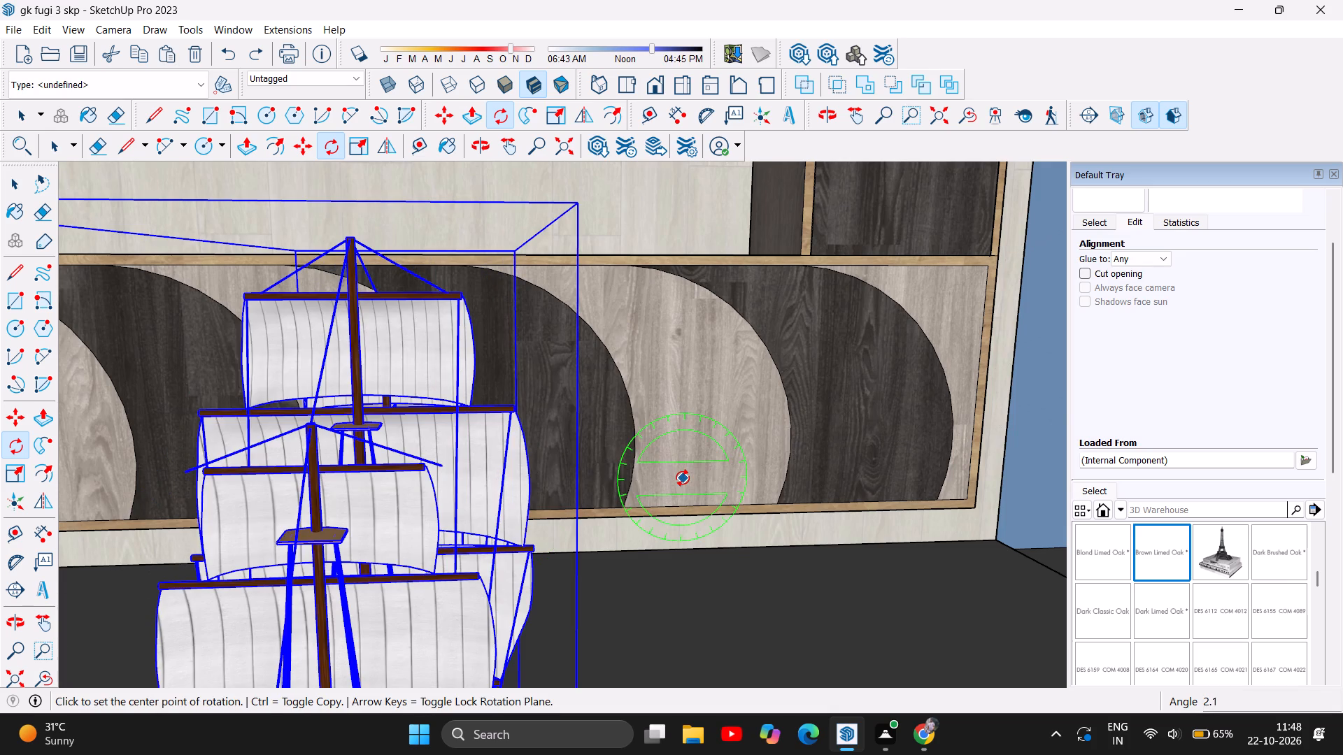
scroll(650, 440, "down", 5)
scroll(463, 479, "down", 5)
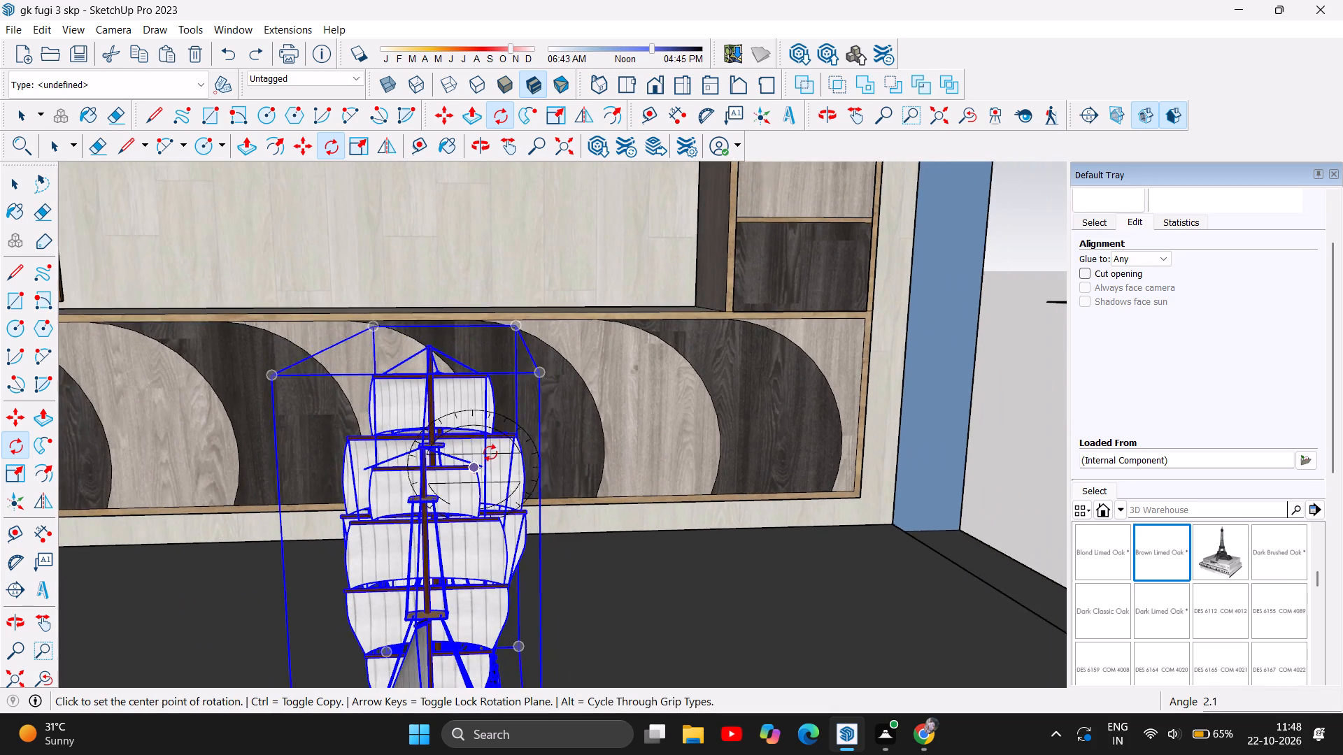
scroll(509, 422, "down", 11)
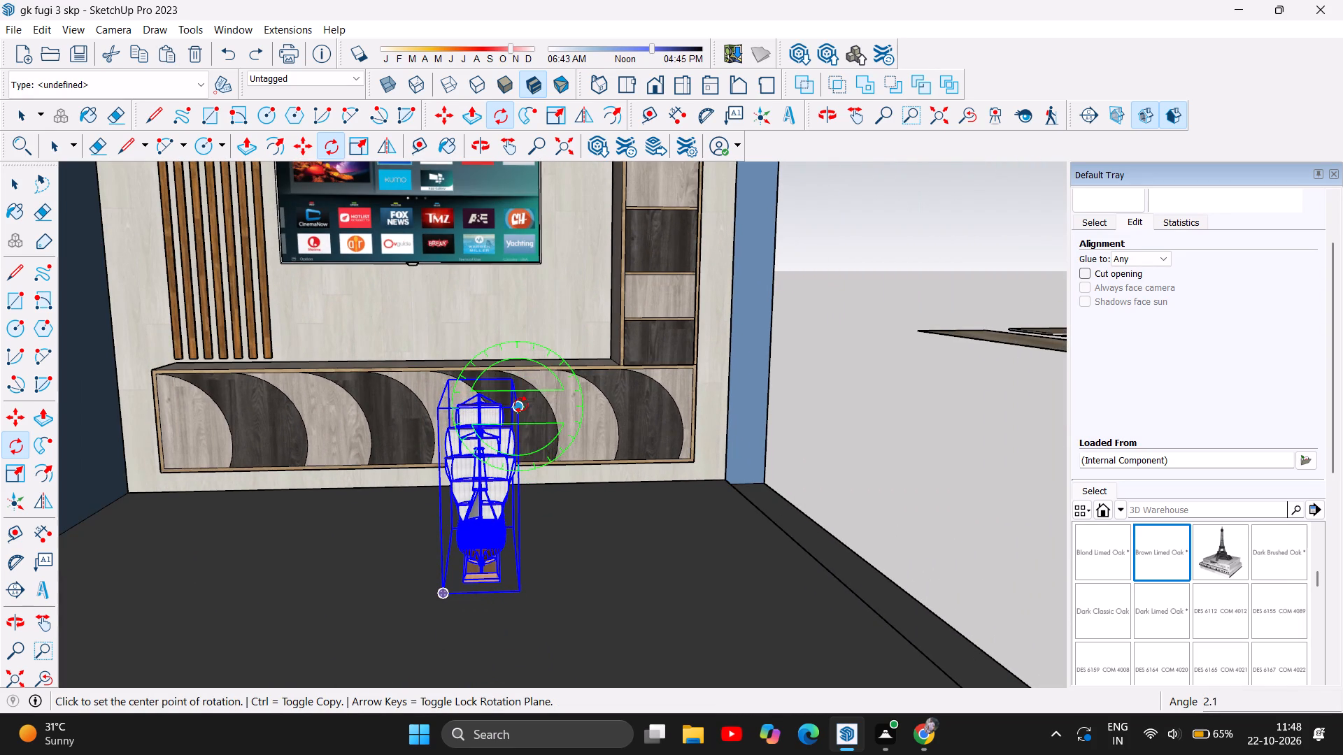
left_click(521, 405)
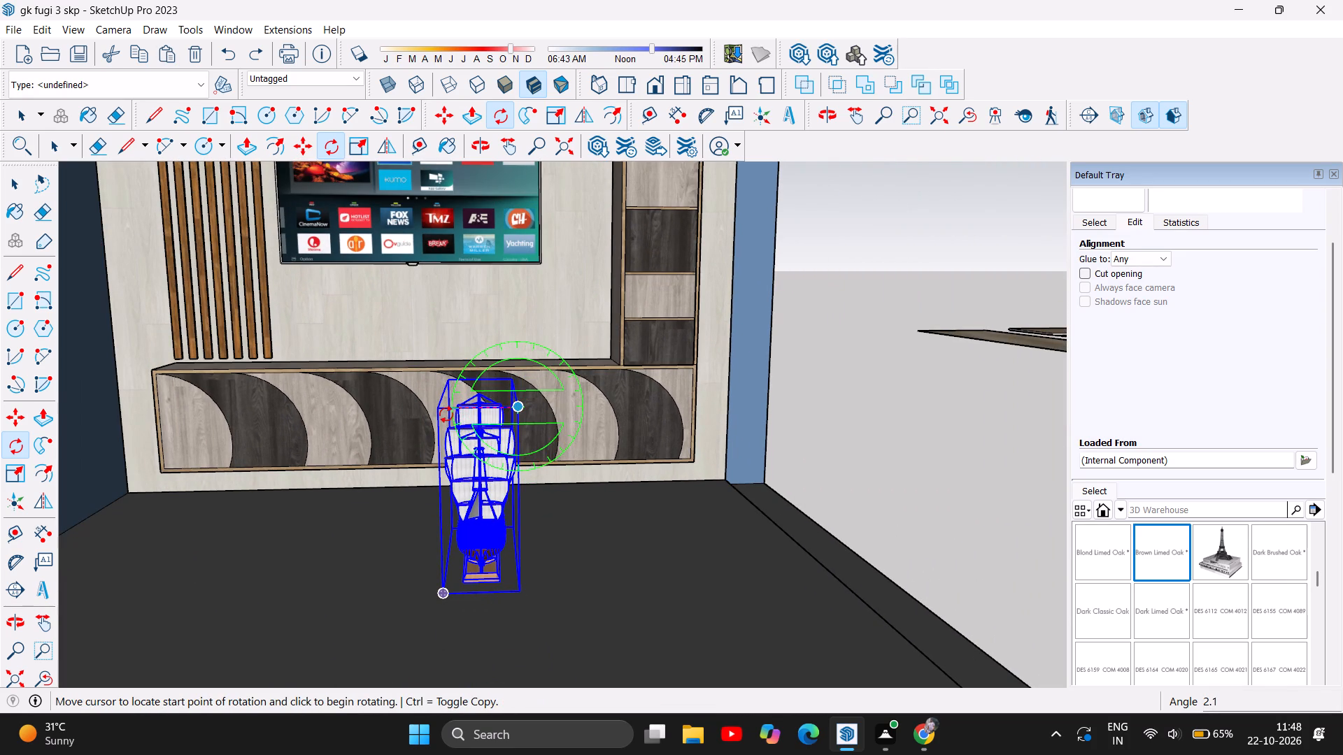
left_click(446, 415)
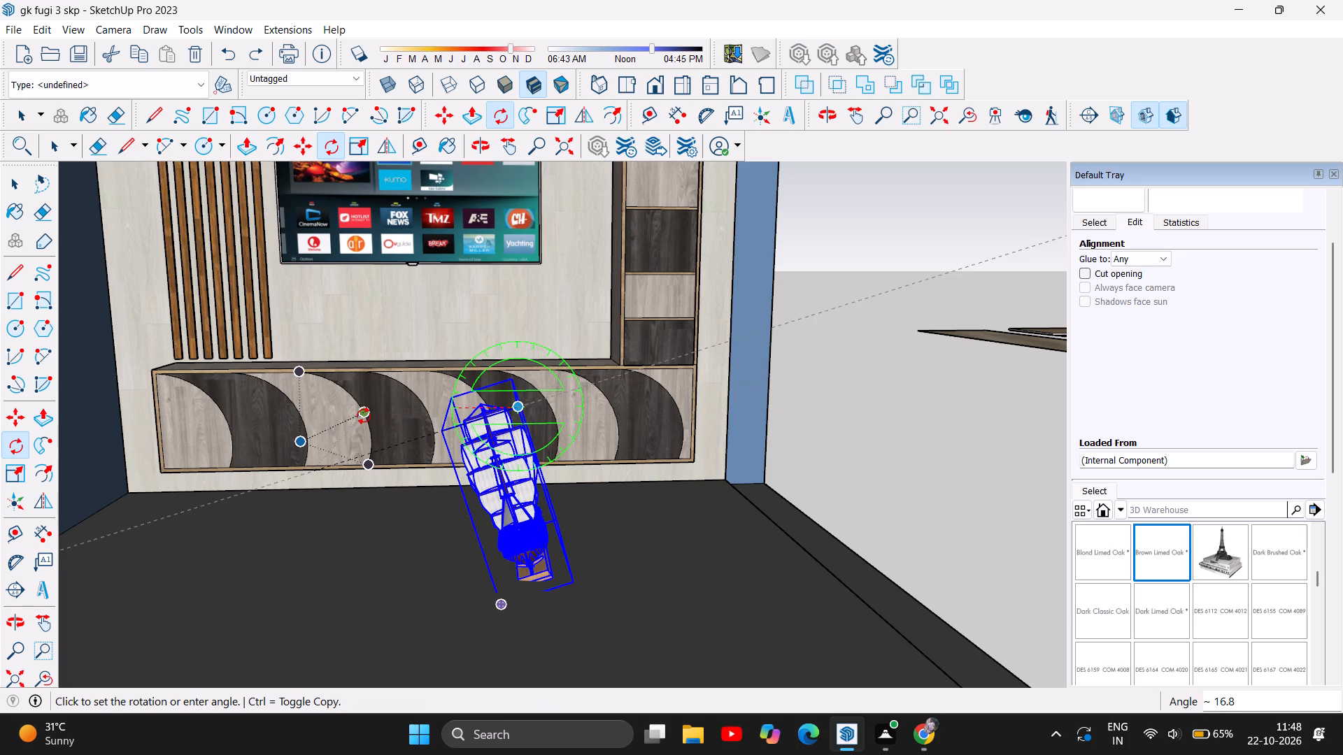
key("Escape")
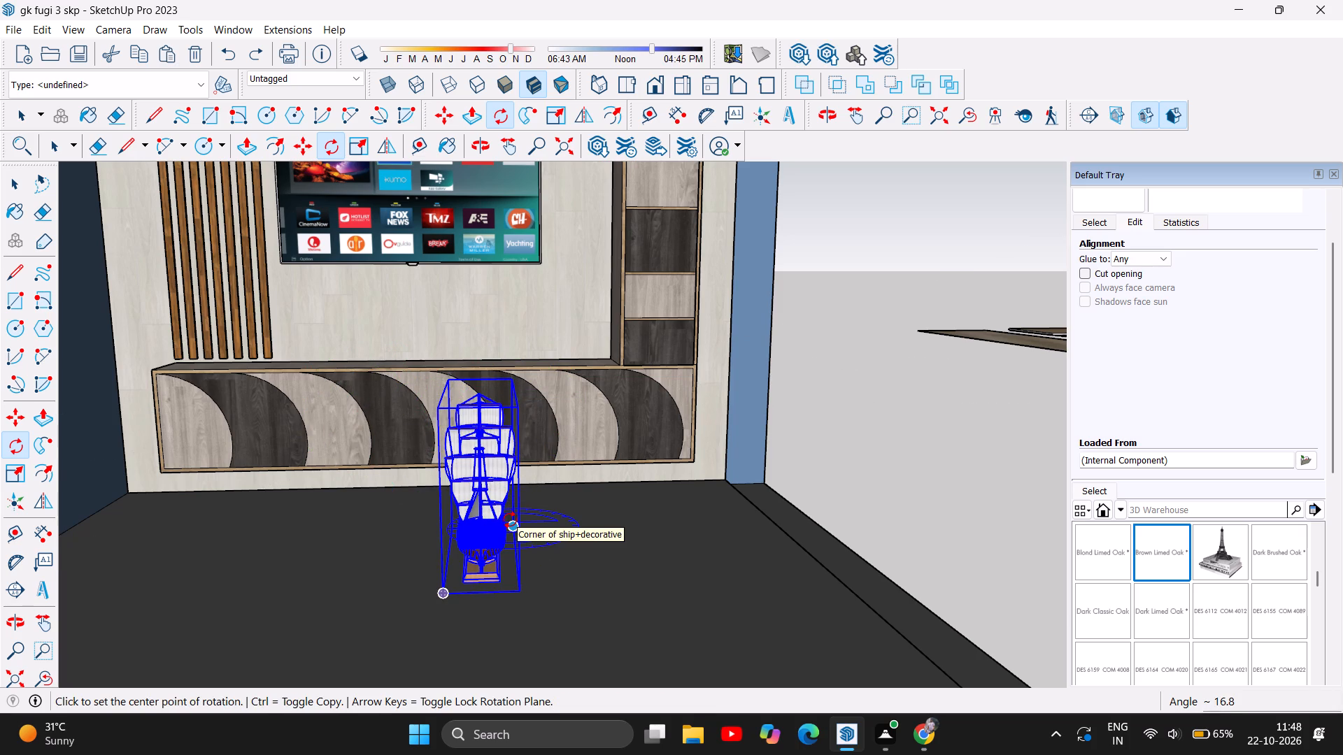
Rotate the ship 80° horizontally about its base corner so its long side faces the room.
left_click(510, 520)
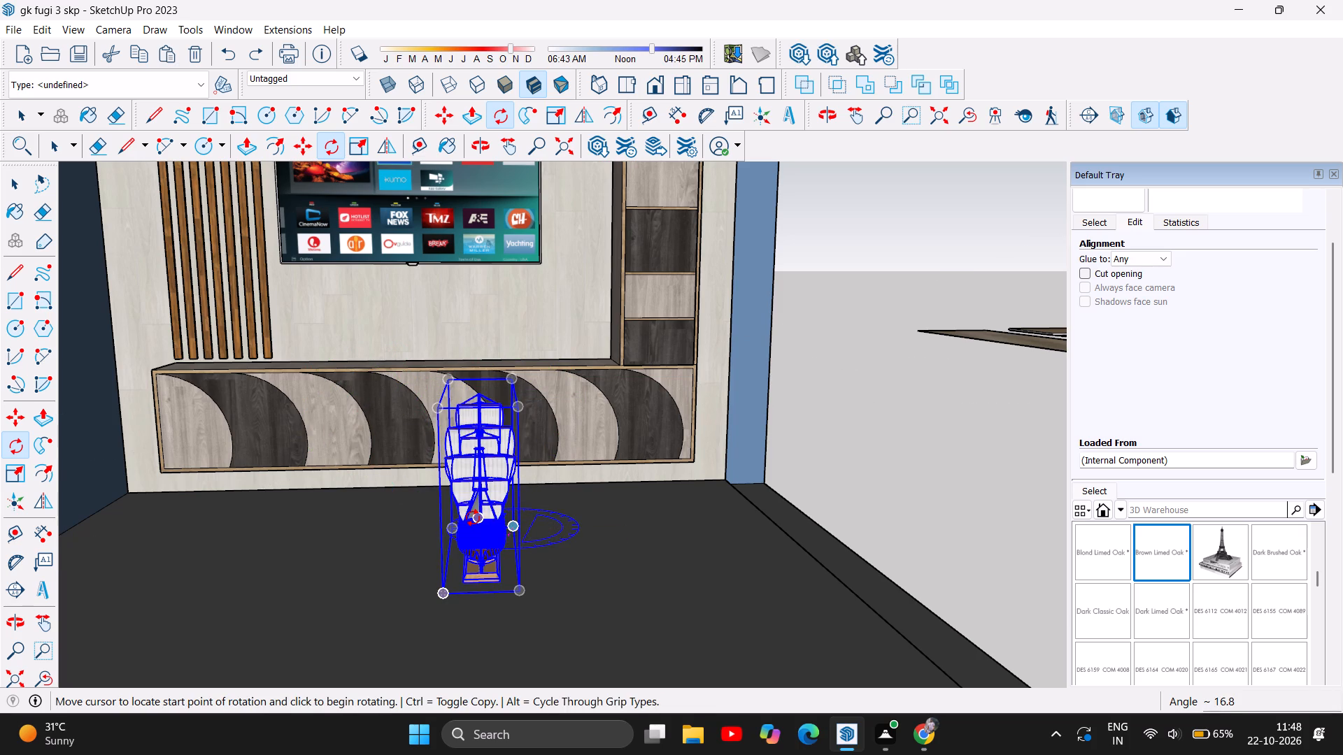
left_click(462, 515)
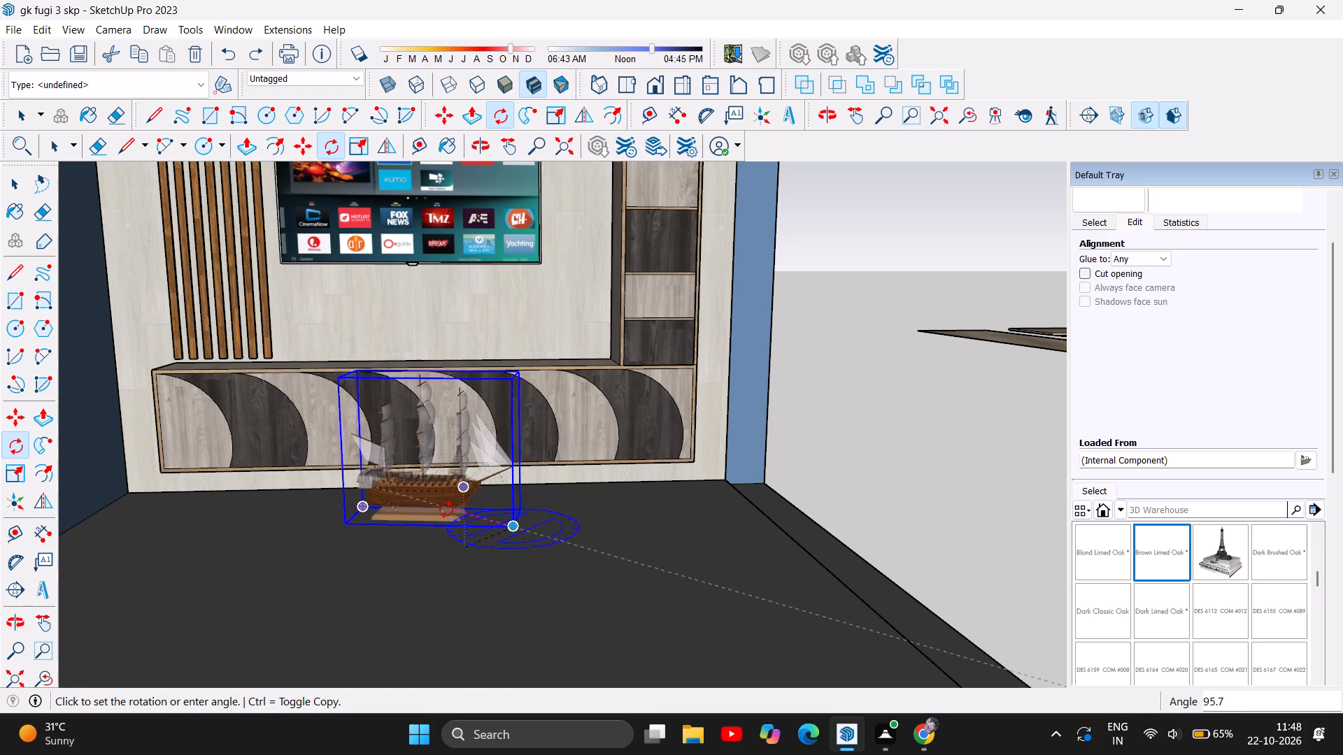
left_click(436, 517)
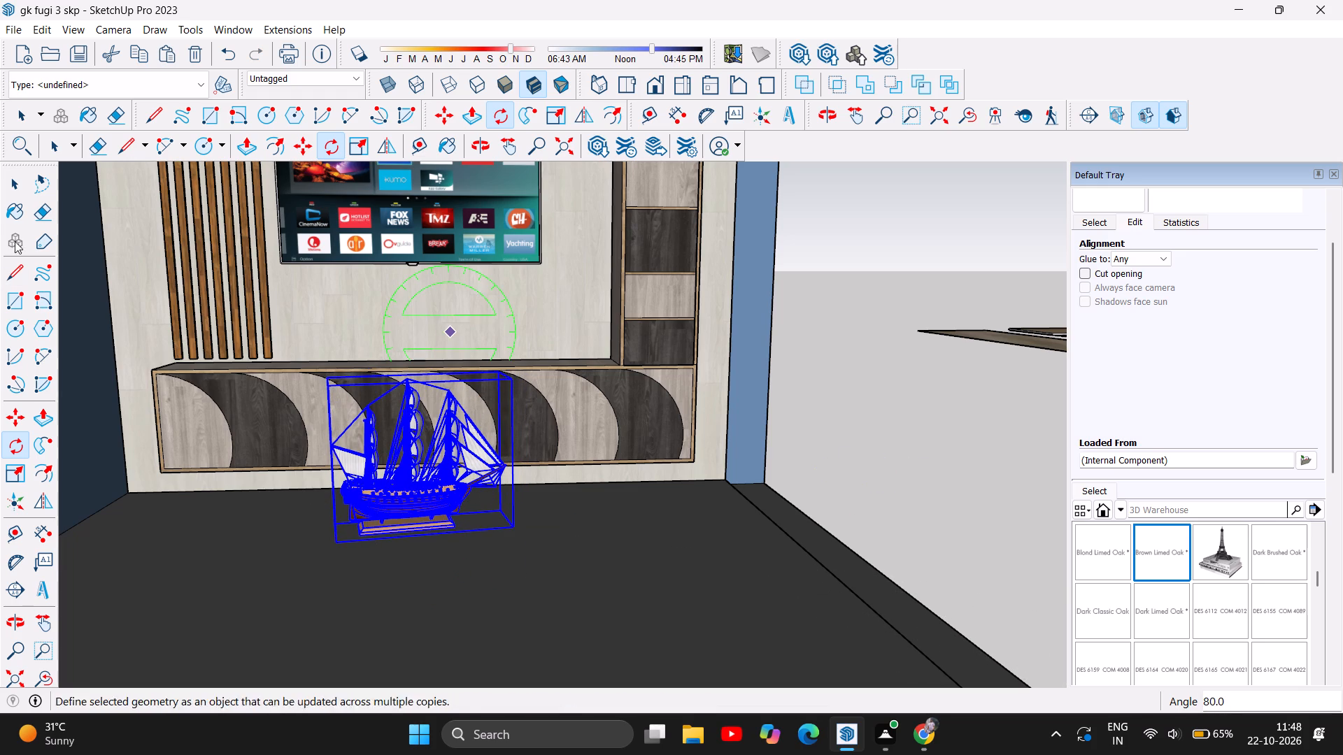
left_click(16, 174)
left_click(858, 405)
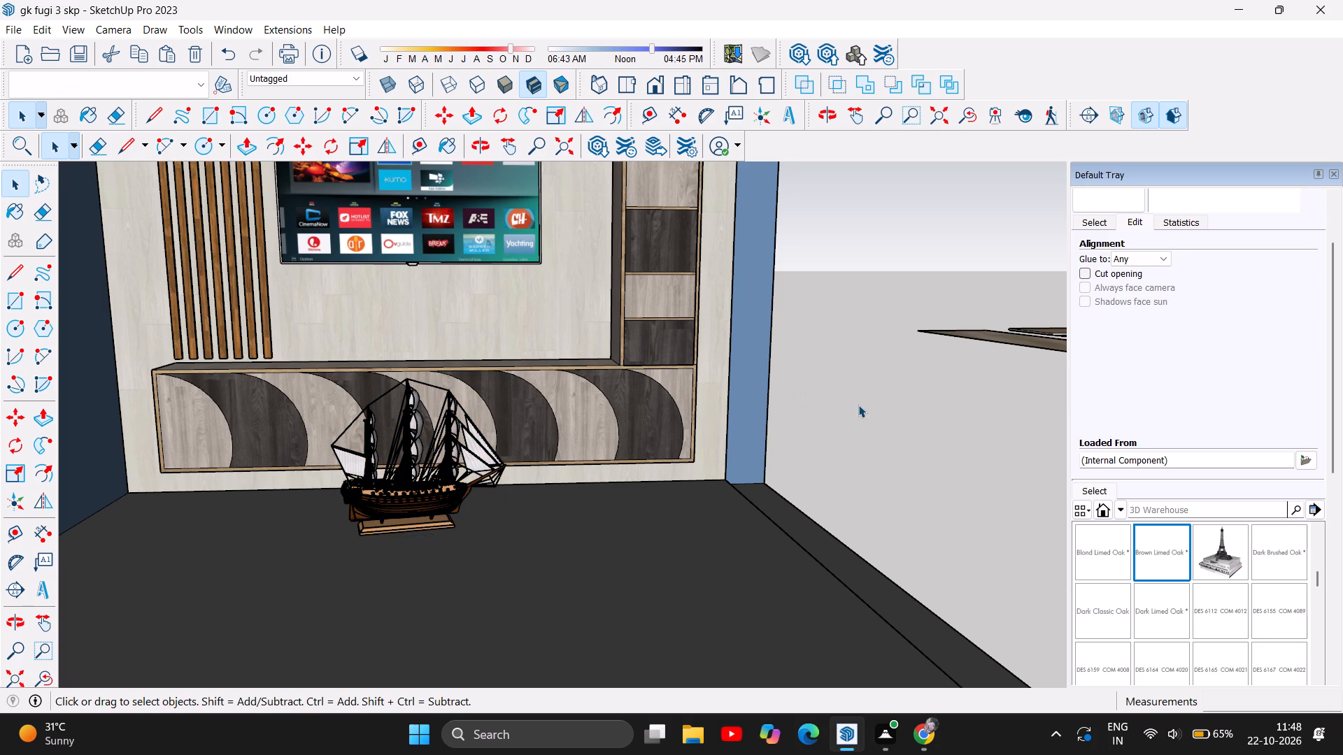
Select the rotated ship and scale it down uniformly to 0.50 about its opposite corner.
scroll(397, 501, "up", 15)
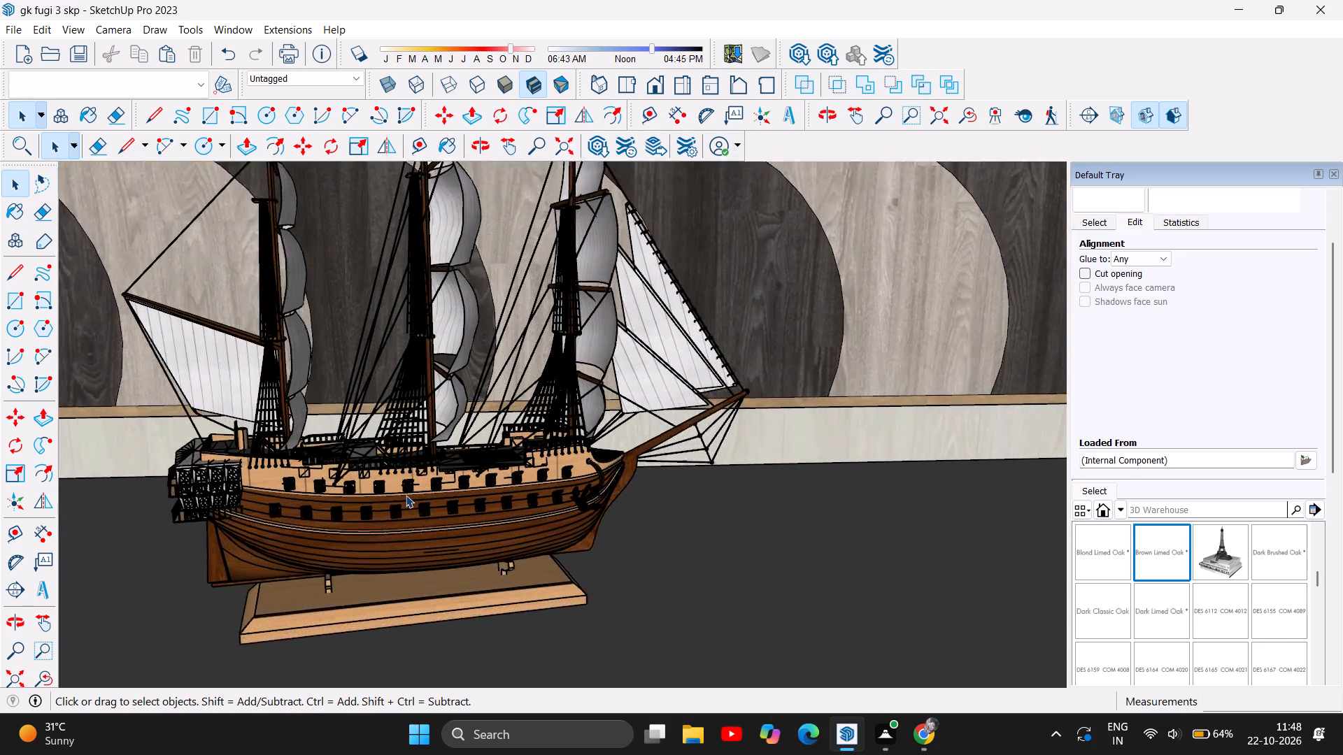
scroll(406, 495, "up", 7)
left_click(448, 472)
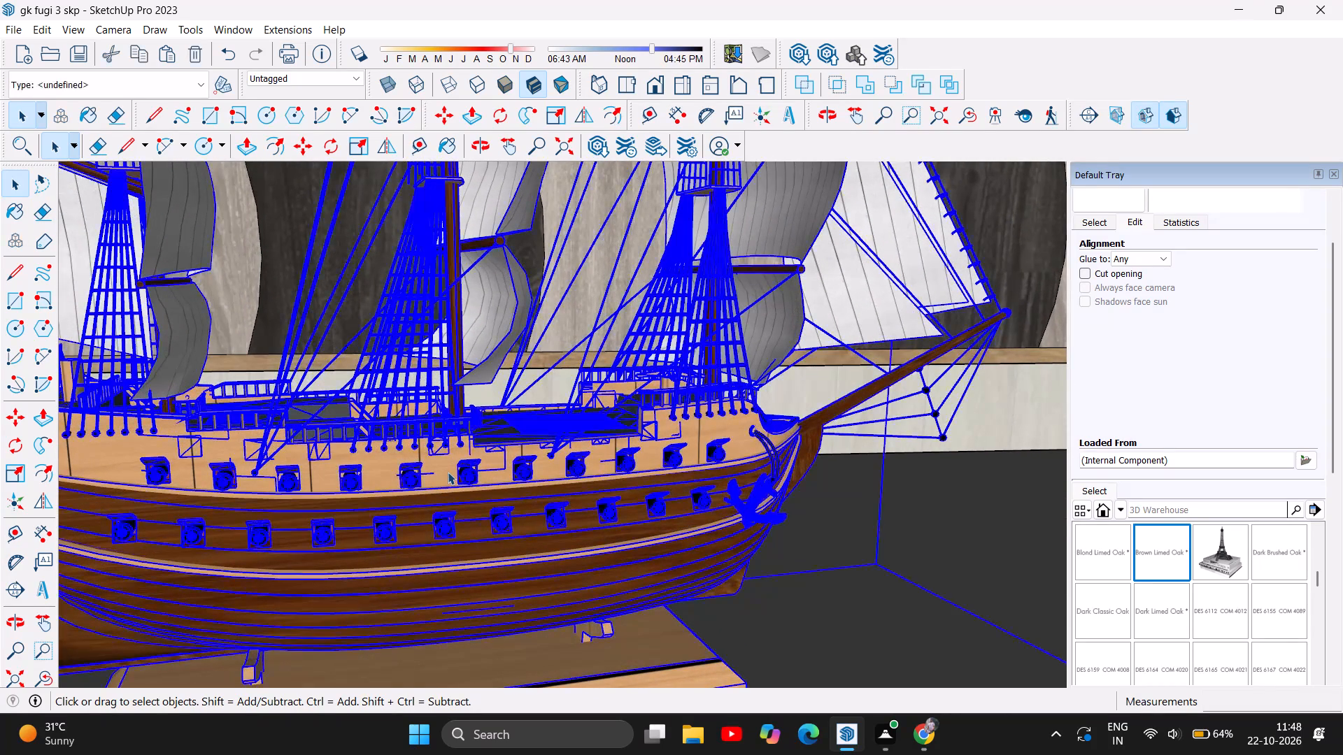
scroll(448, 472, "down", 7)
scroll(492, 525, "down", 6)
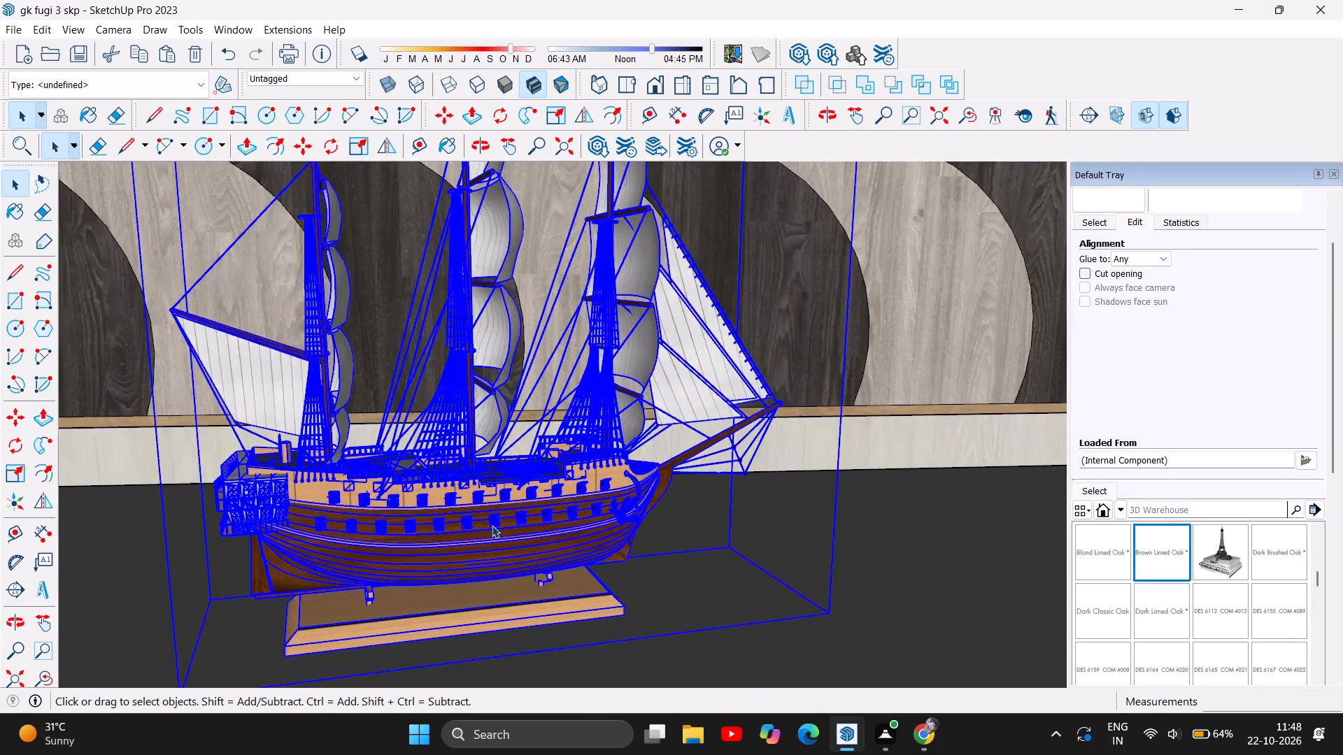
scroll(492, 525, "down", 9)
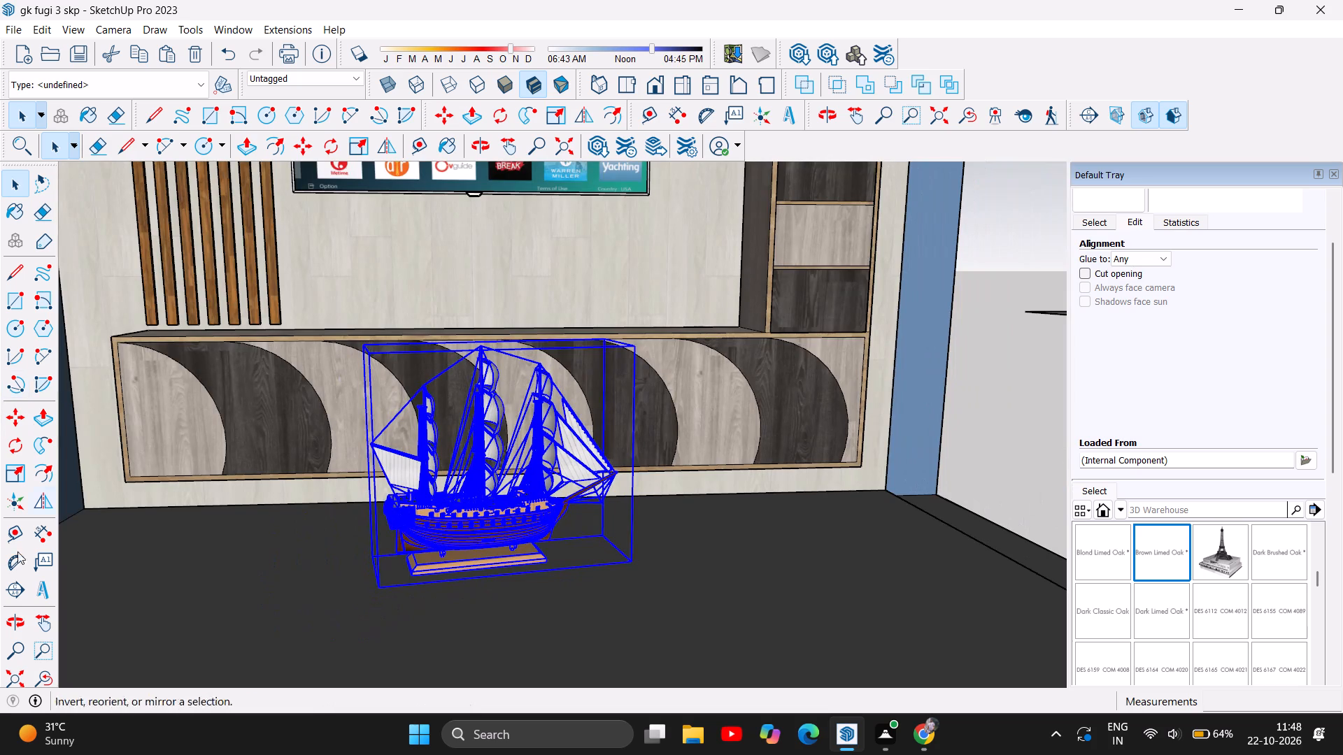
left_click(3, 468)
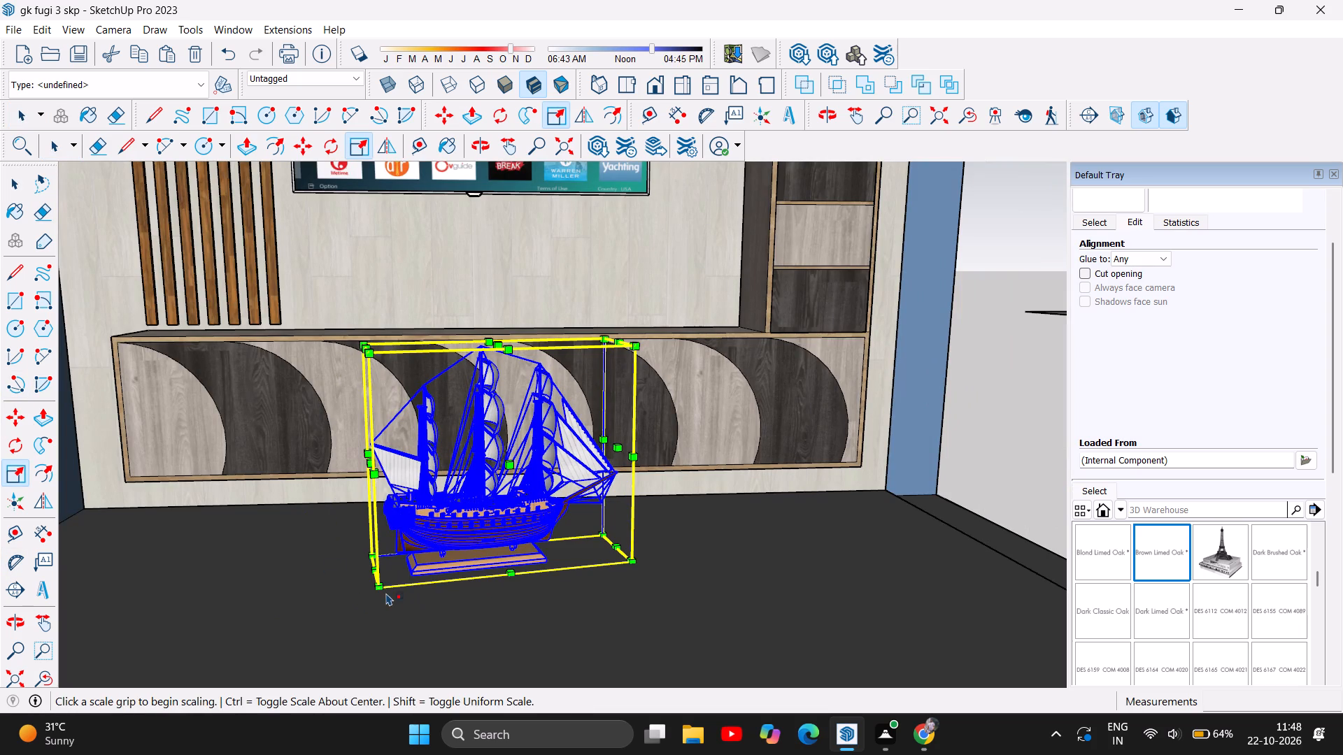
left_click_drag(379, 590, 478, 521)
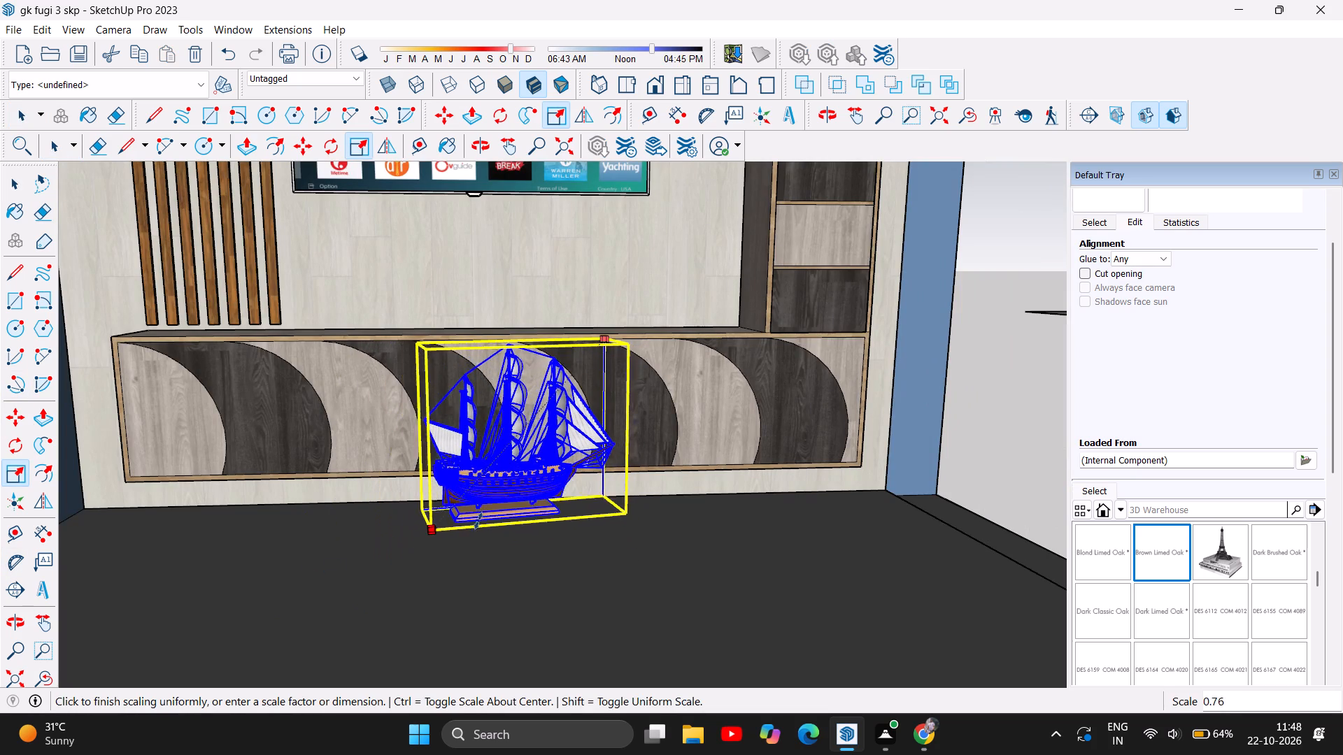
left_click_drag(478, 521, 535, 480)
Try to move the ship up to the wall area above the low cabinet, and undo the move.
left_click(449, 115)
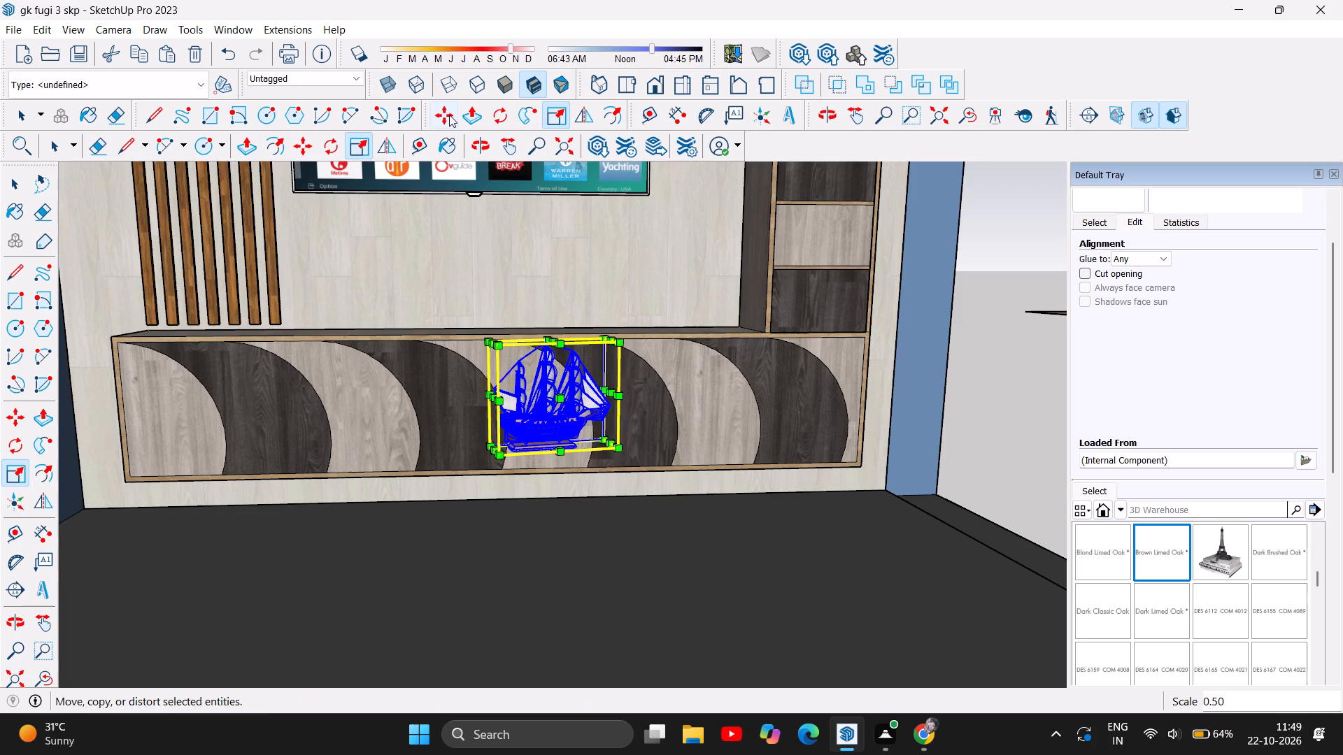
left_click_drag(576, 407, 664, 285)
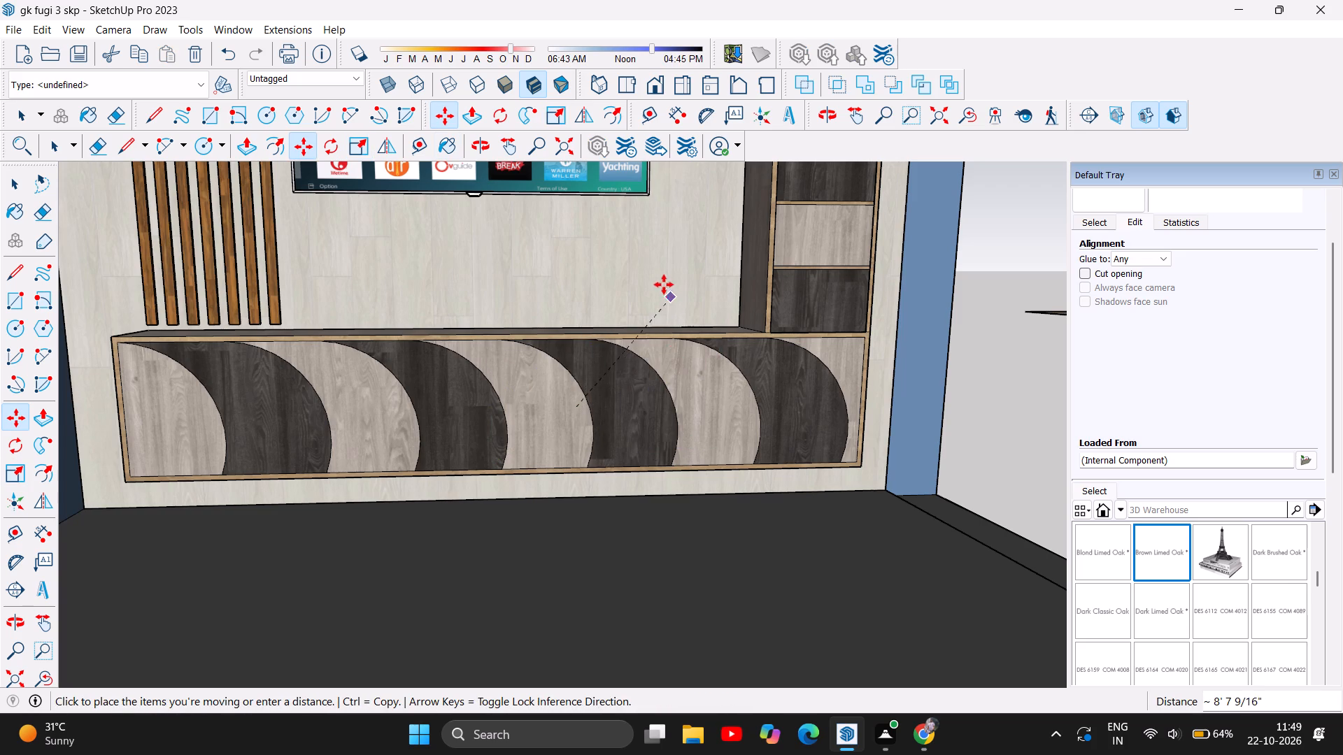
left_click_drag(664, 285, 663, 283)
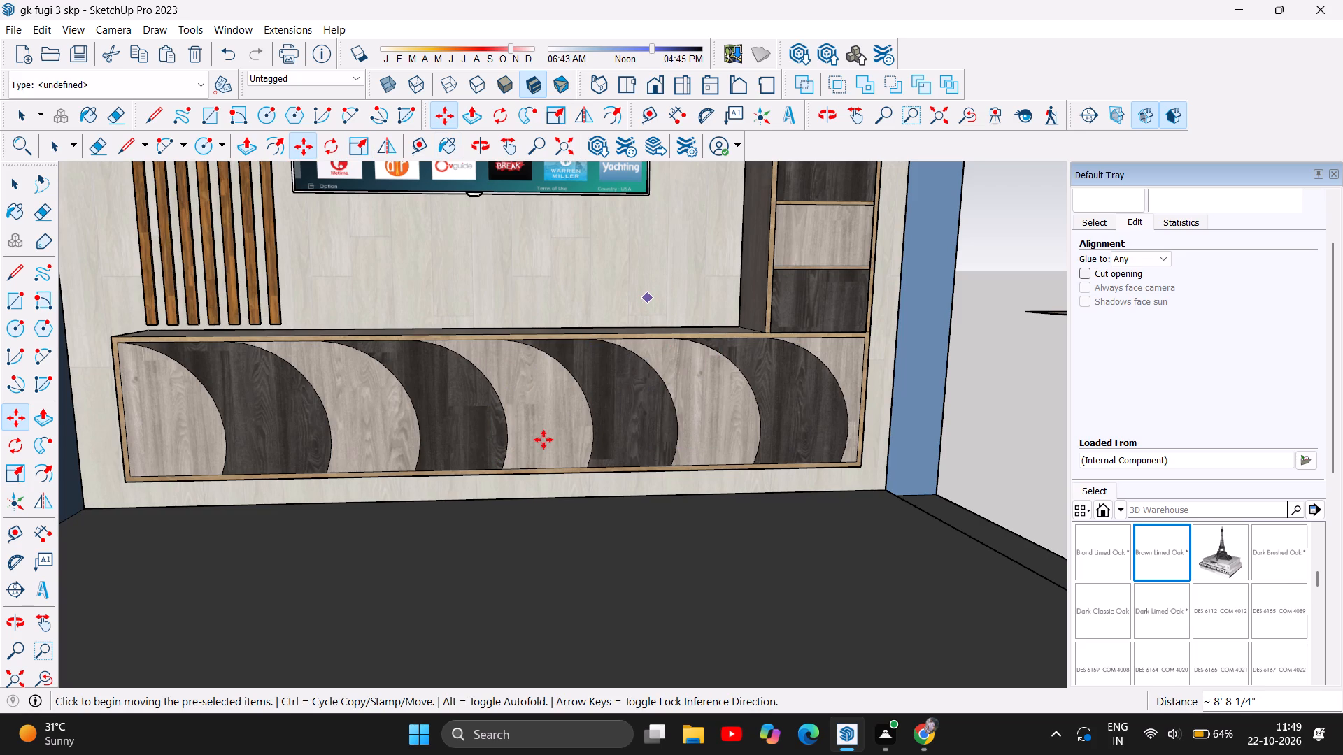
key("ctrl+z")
Move the ship from the low cabinet up to the topmost wall shelf, about 7' 10" away.
left_click_drag(555, 422, 593, 391)
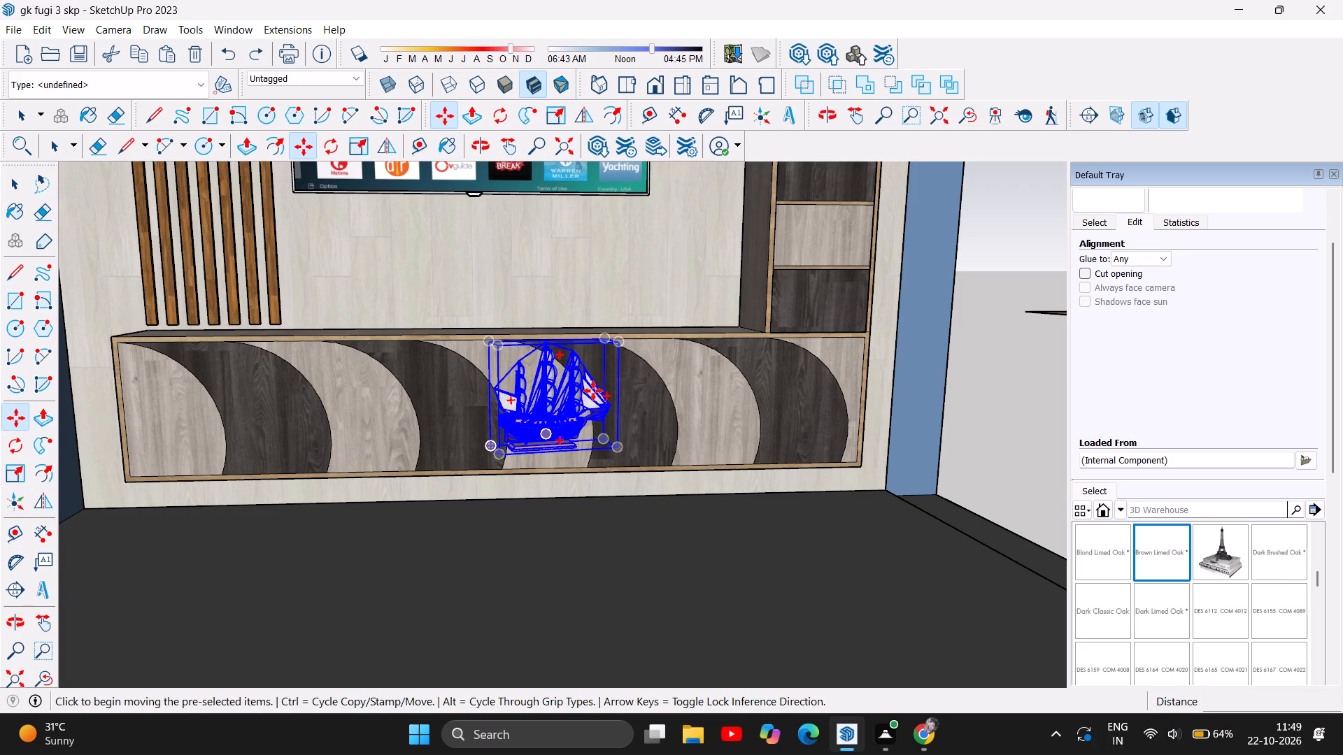
left_click_drag(593, 391, 617, 511)
scroll(627, 360, "down", 2)
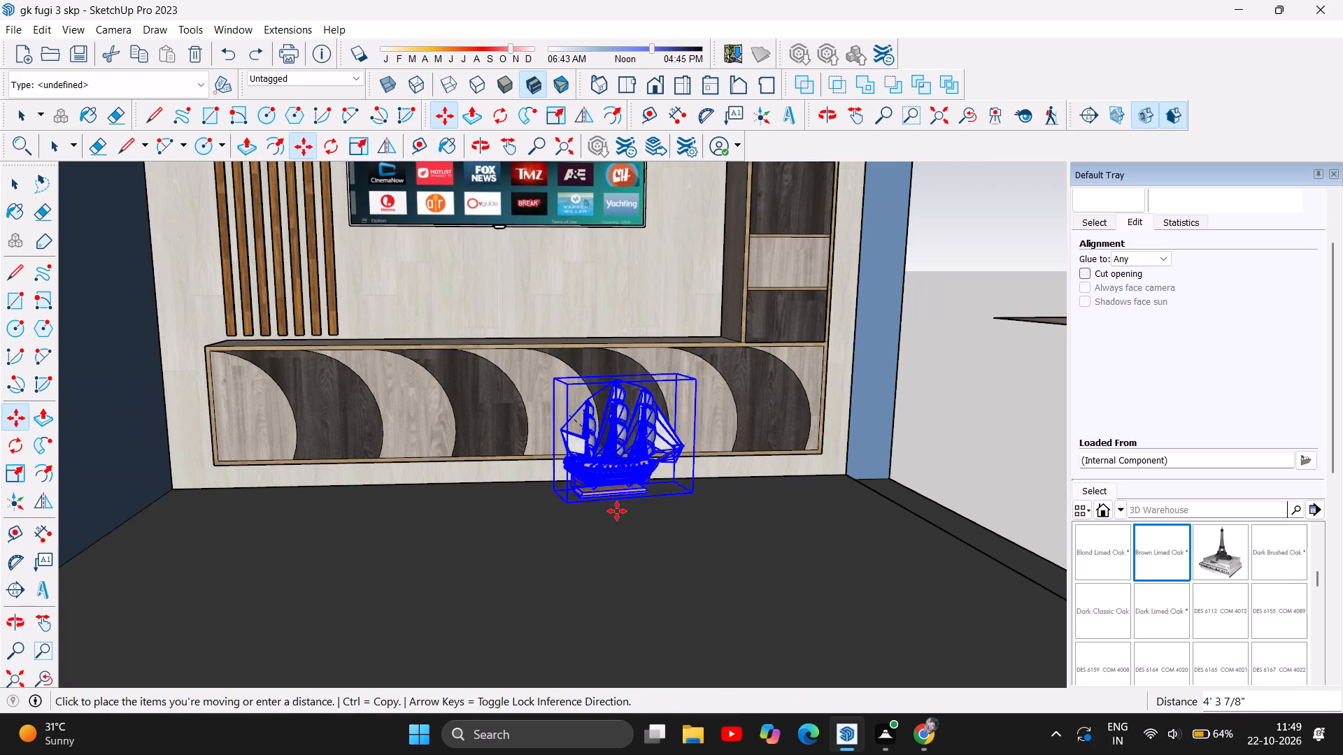
scroll(618, 508, "down", 3)
left_click_drag(617, 511, 590, 552)
scroll(608, 525, "down", 20)
scroll(590, 552, "down", 4)
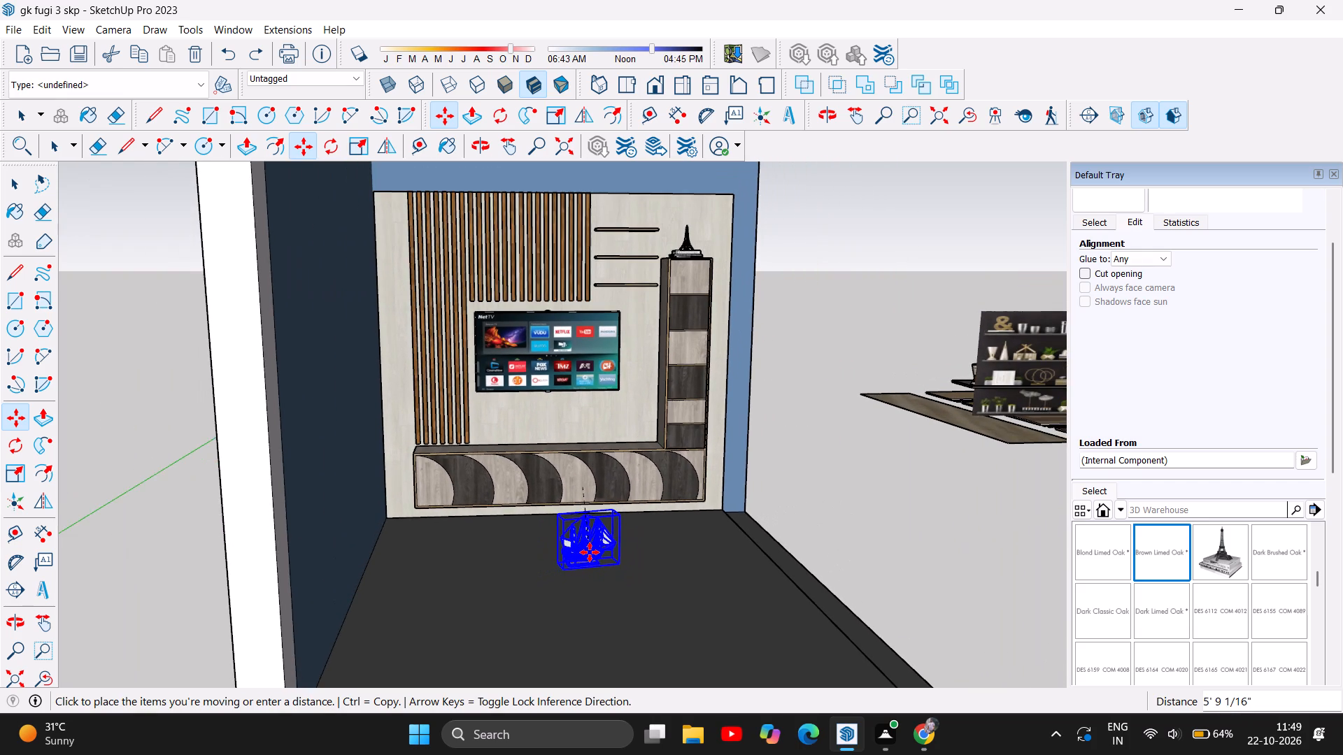
left_click_drag(590, 552, 610, 508)
scroll(590, 552, "down", 4)
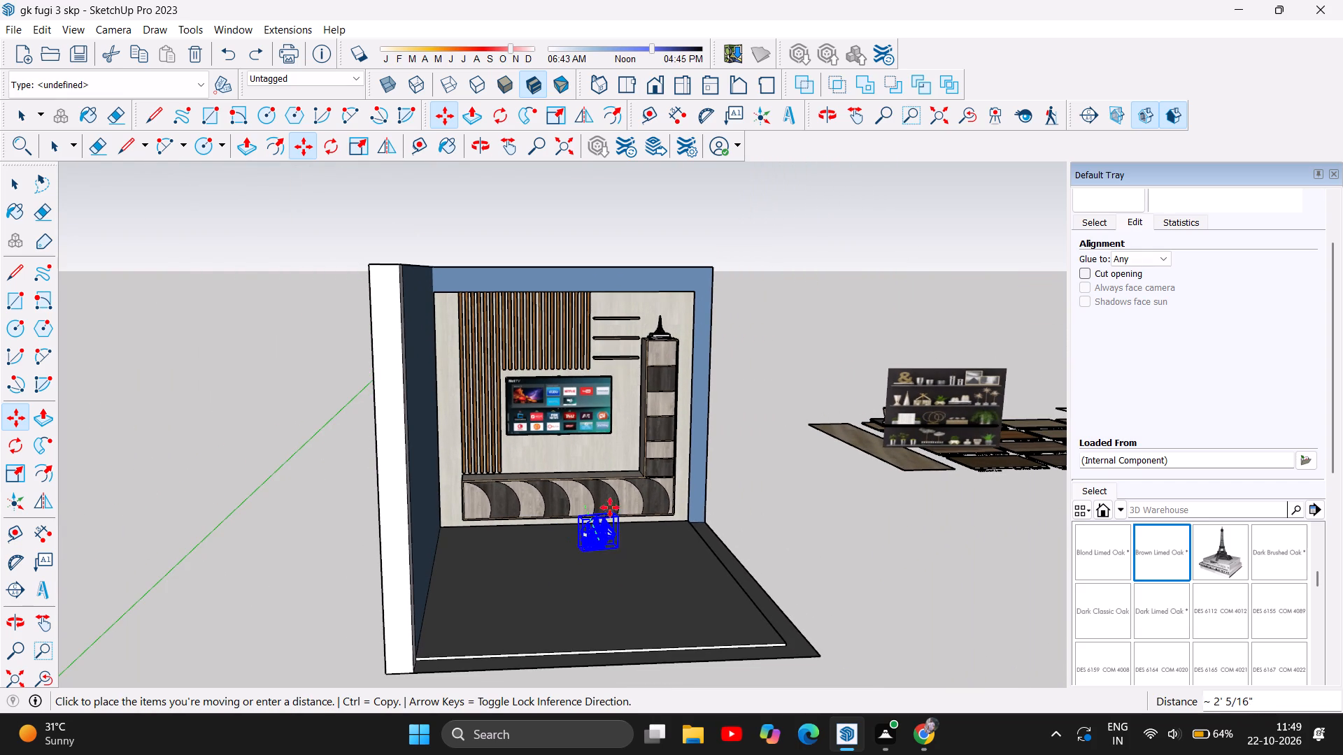
left_click_drag(610, 508, 616, 368)
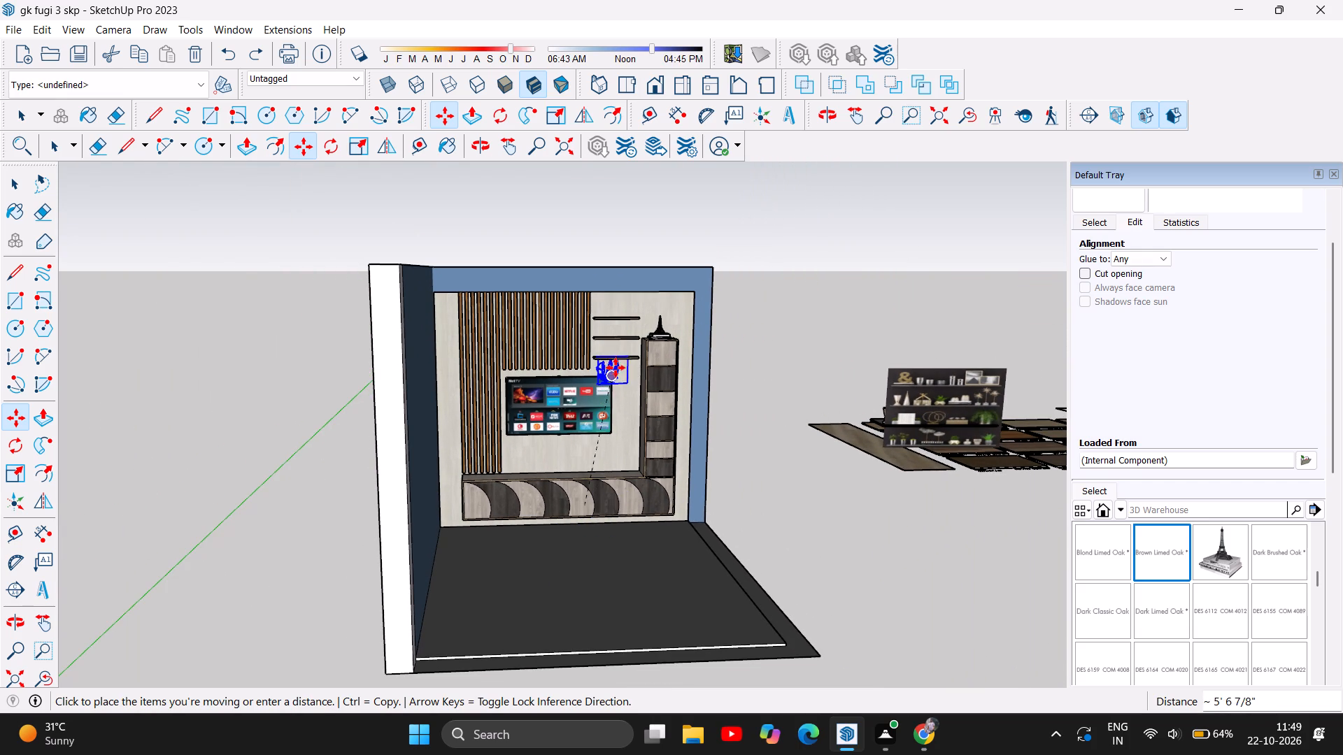
left_click_drag(616, 368, 614, 311)
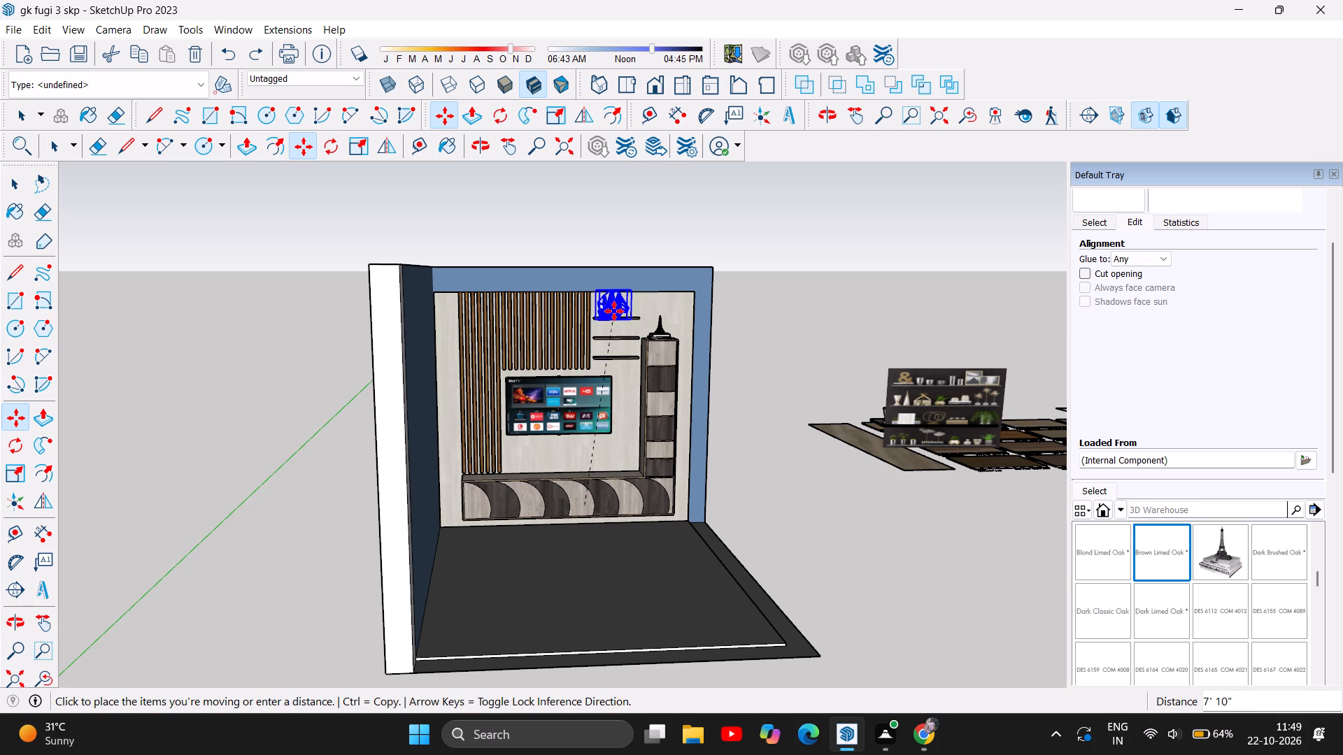
left_click_drag(614, 311, 613, 310)
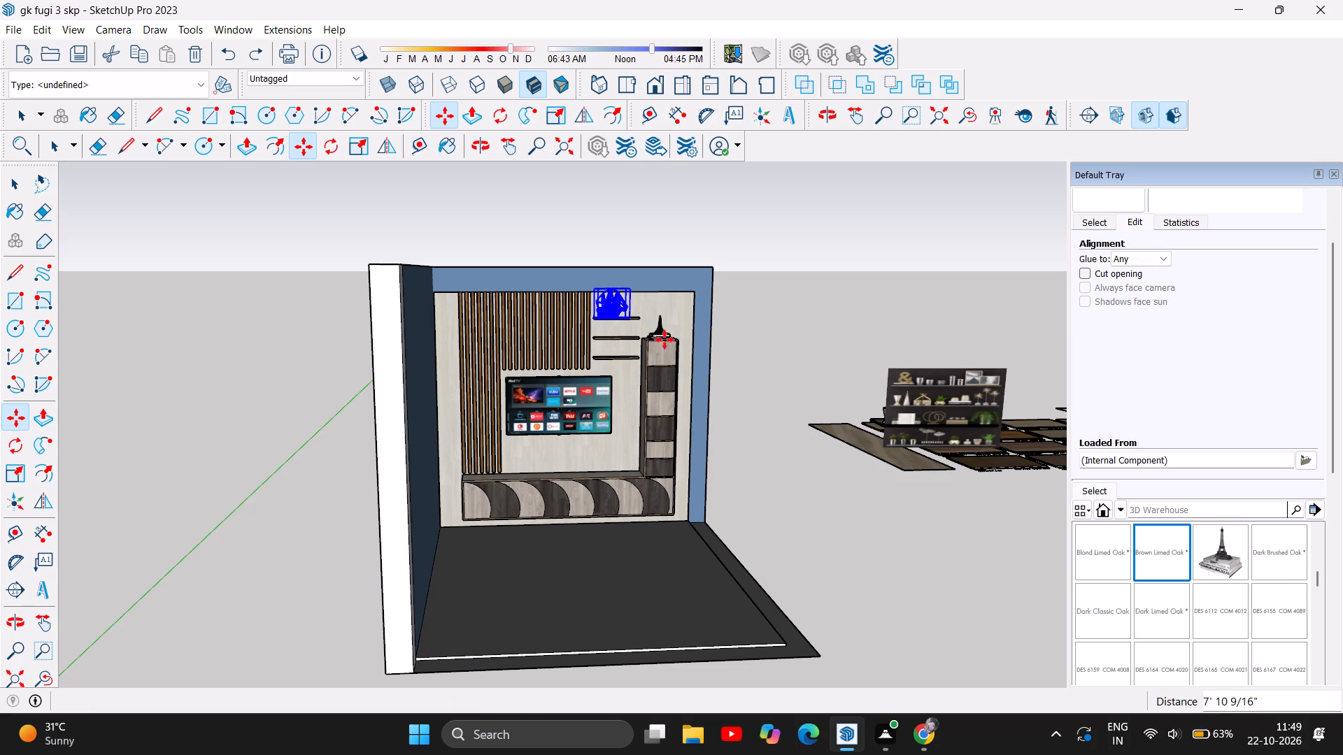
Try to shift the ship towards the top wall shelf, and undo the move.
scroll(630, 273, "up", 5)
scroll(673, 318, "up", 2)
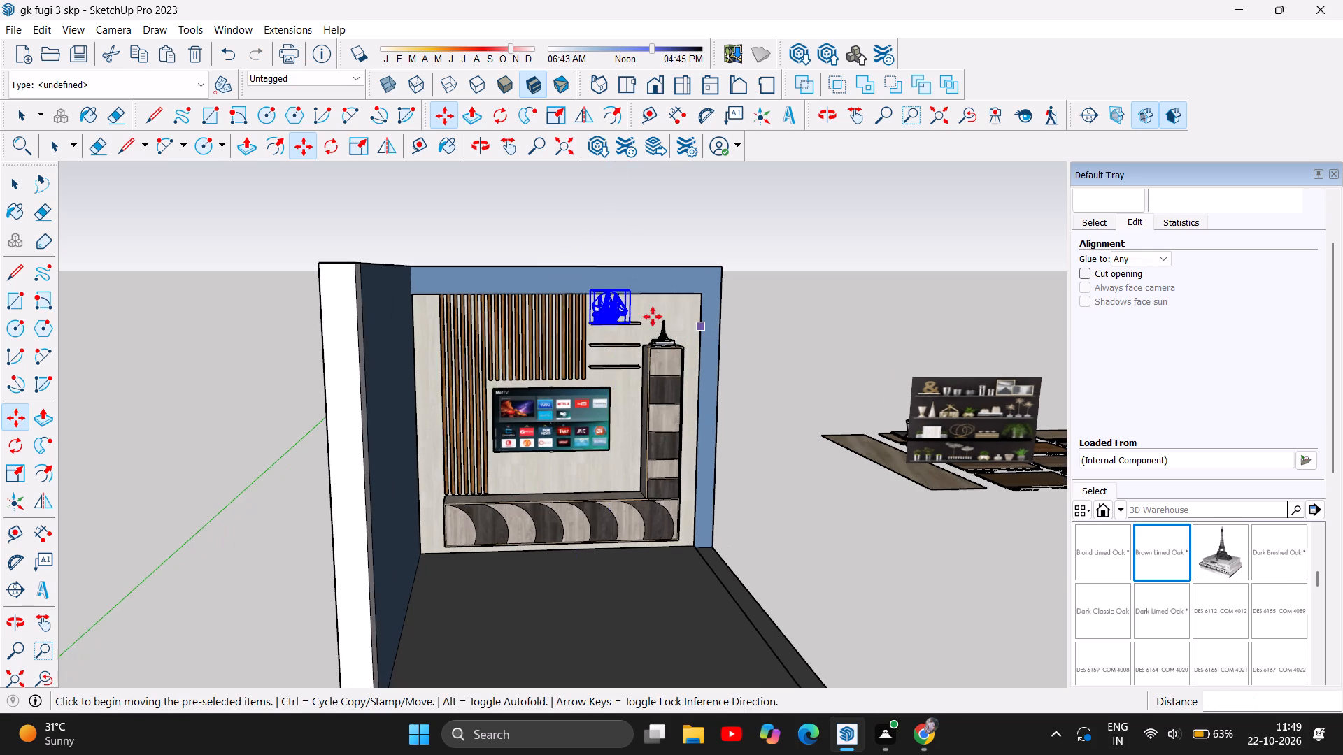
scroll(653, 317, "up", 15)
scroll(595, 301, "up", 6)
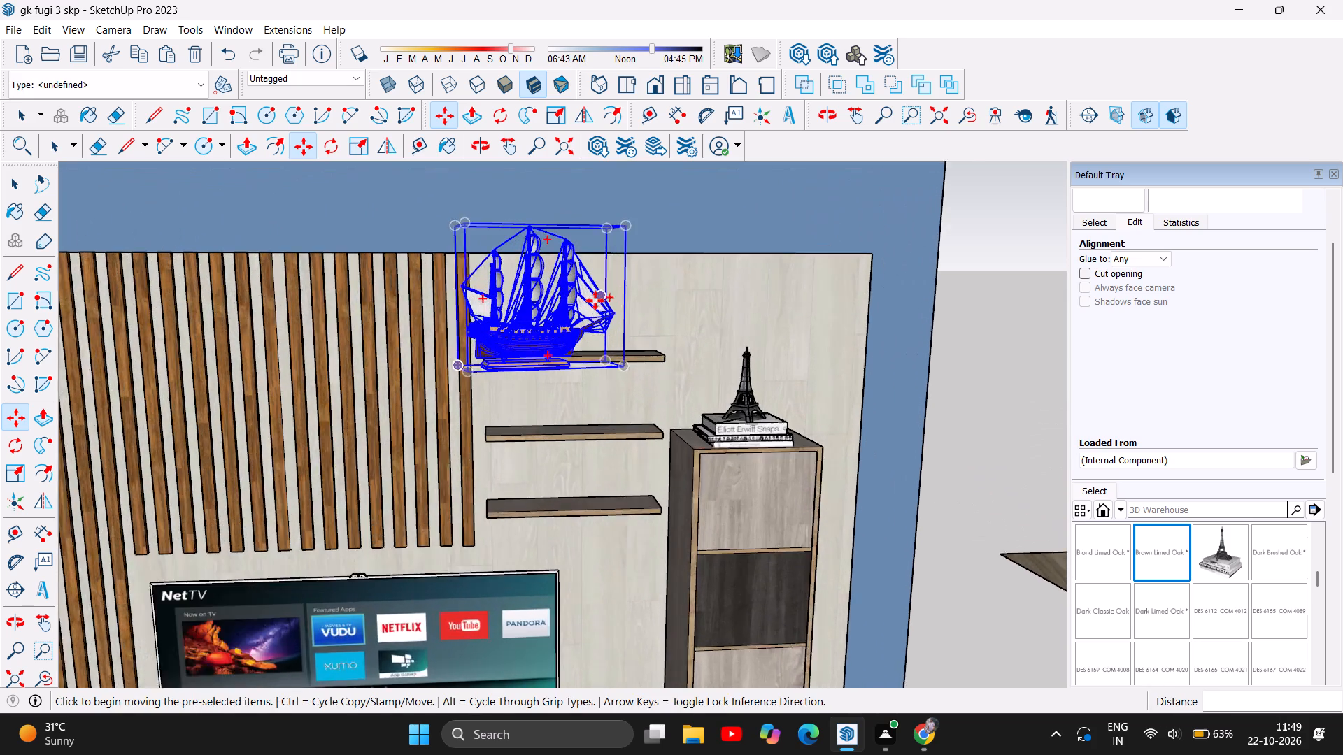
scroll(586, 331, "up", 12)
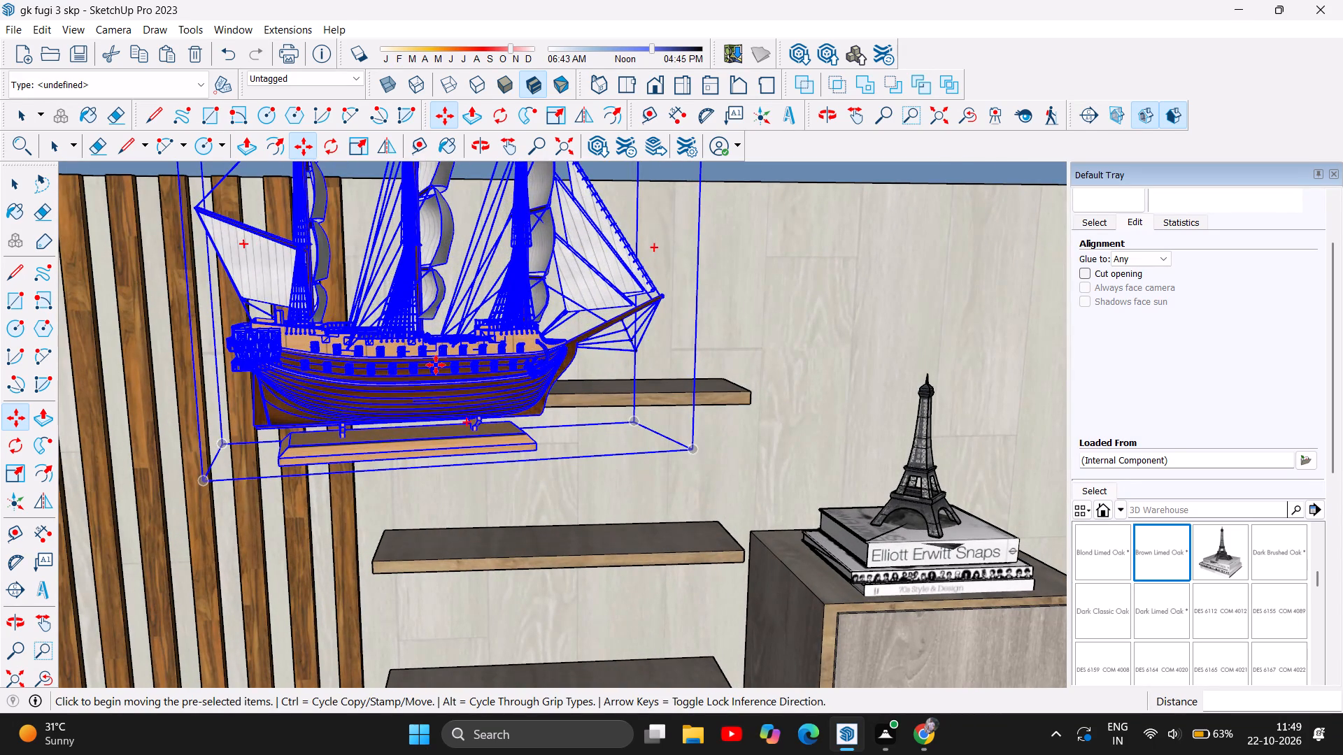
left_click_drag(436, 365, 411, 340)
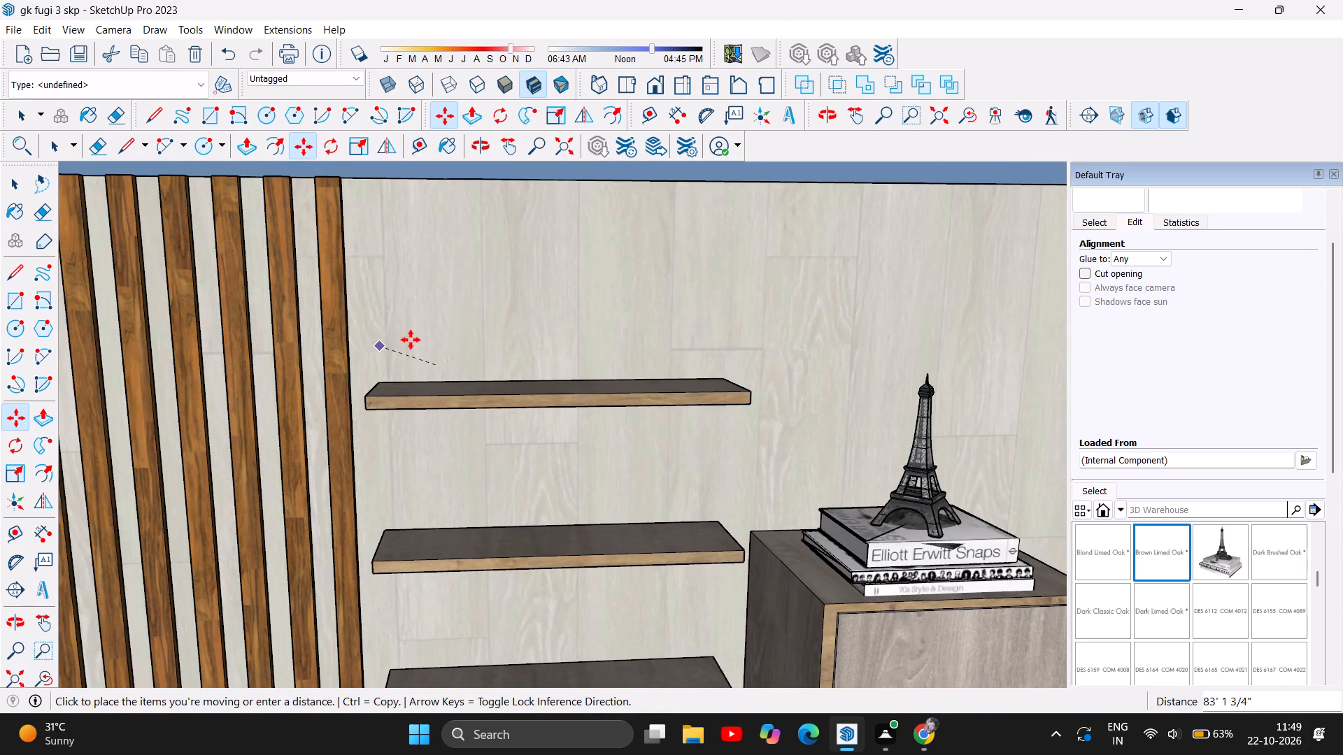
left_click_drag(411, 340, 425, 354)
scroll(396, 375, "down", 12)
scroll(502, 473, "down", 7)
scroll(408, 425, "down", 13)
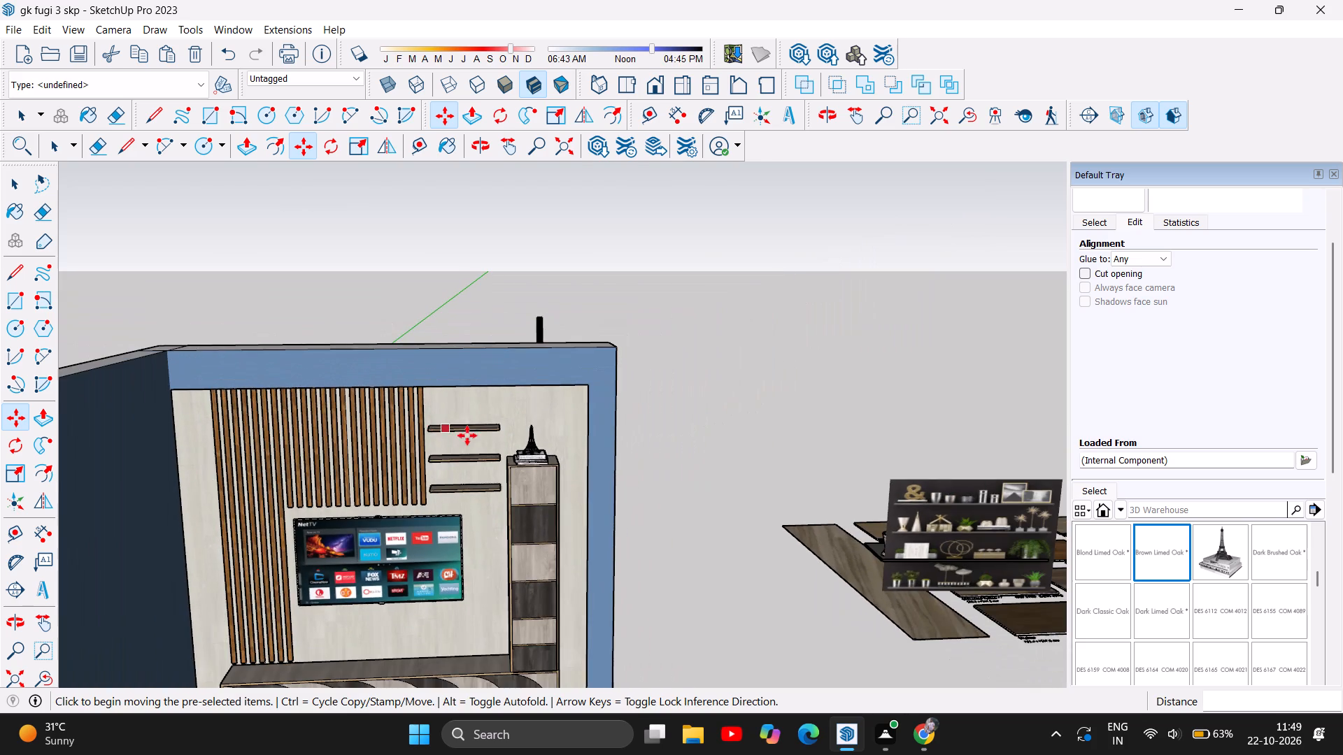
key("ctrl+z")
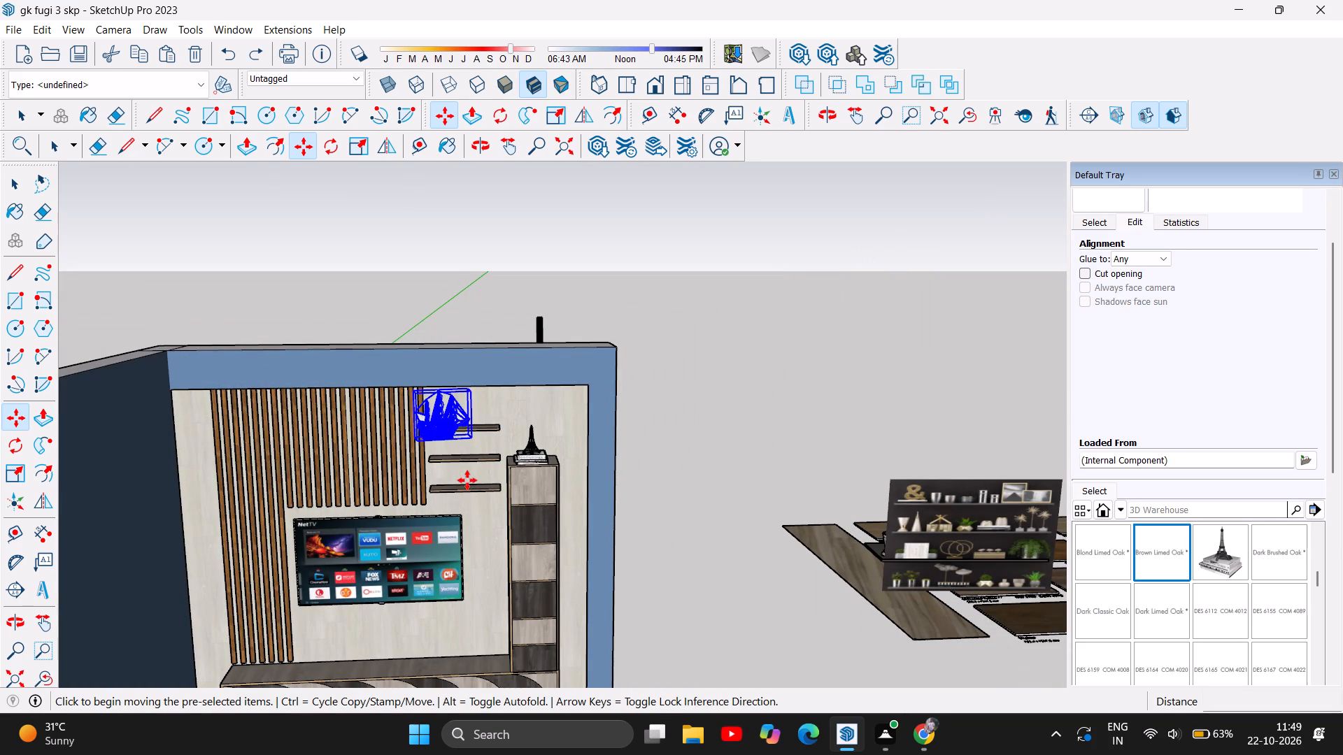
Move the ship about 10 11/16" away from the wooden slats, over the top wall shelf.
scroll(490, 349, "up", 12)
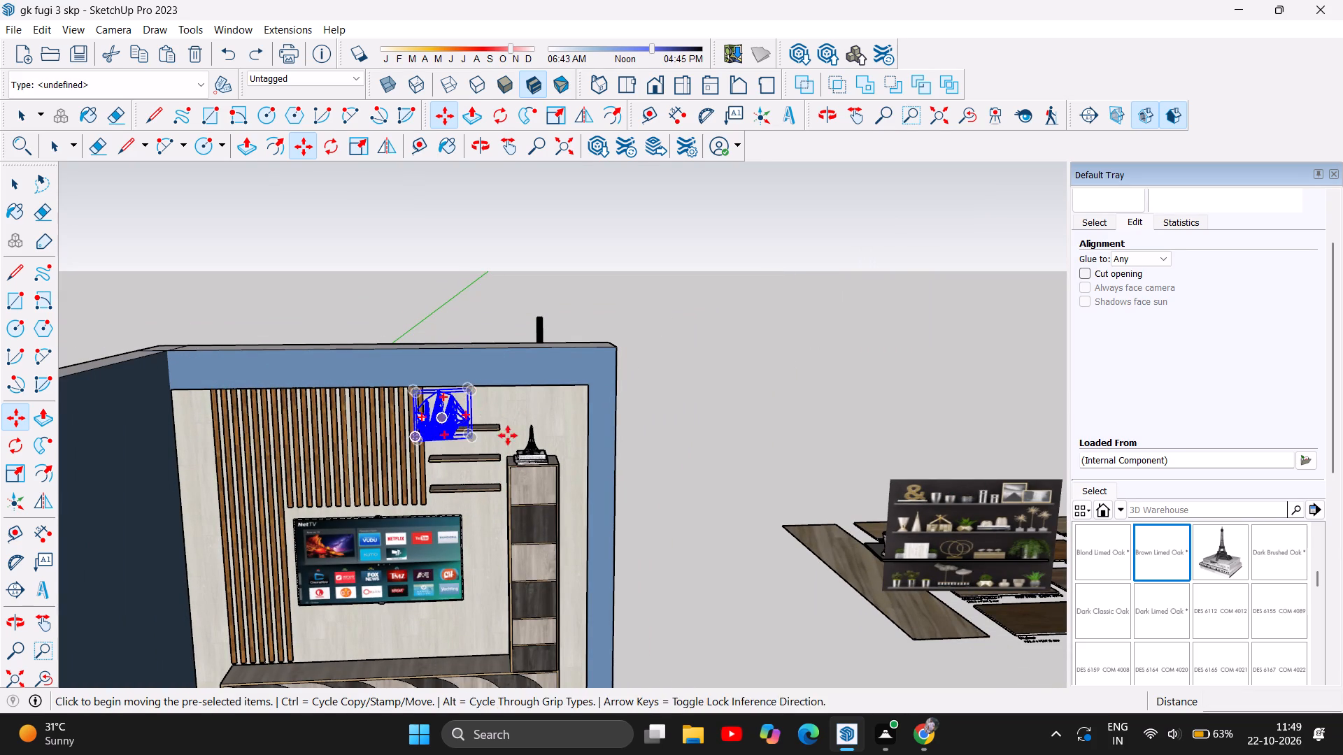
scroll(514, 401, "up", 5)
scroll(432, 467, "up", 7)
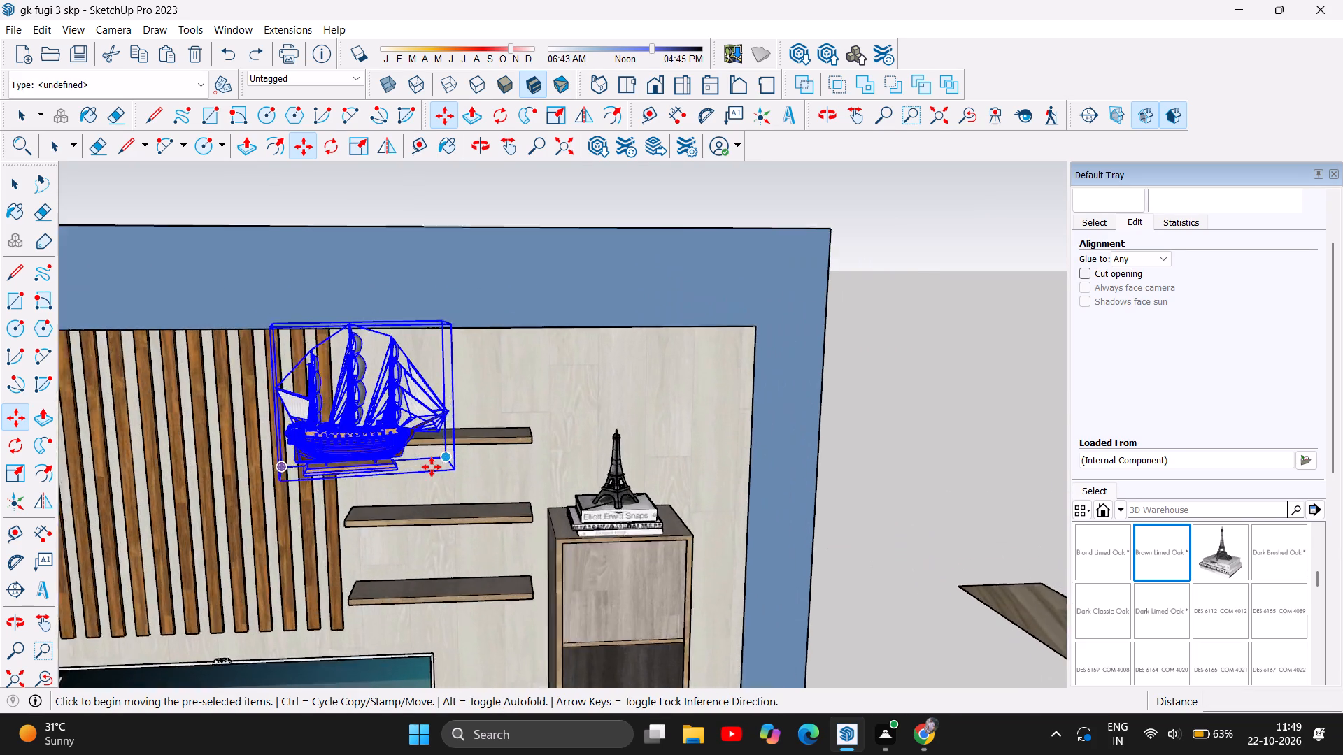
scroll(432, 467, "up", 6)
scroll(355, 457, "down", 6)
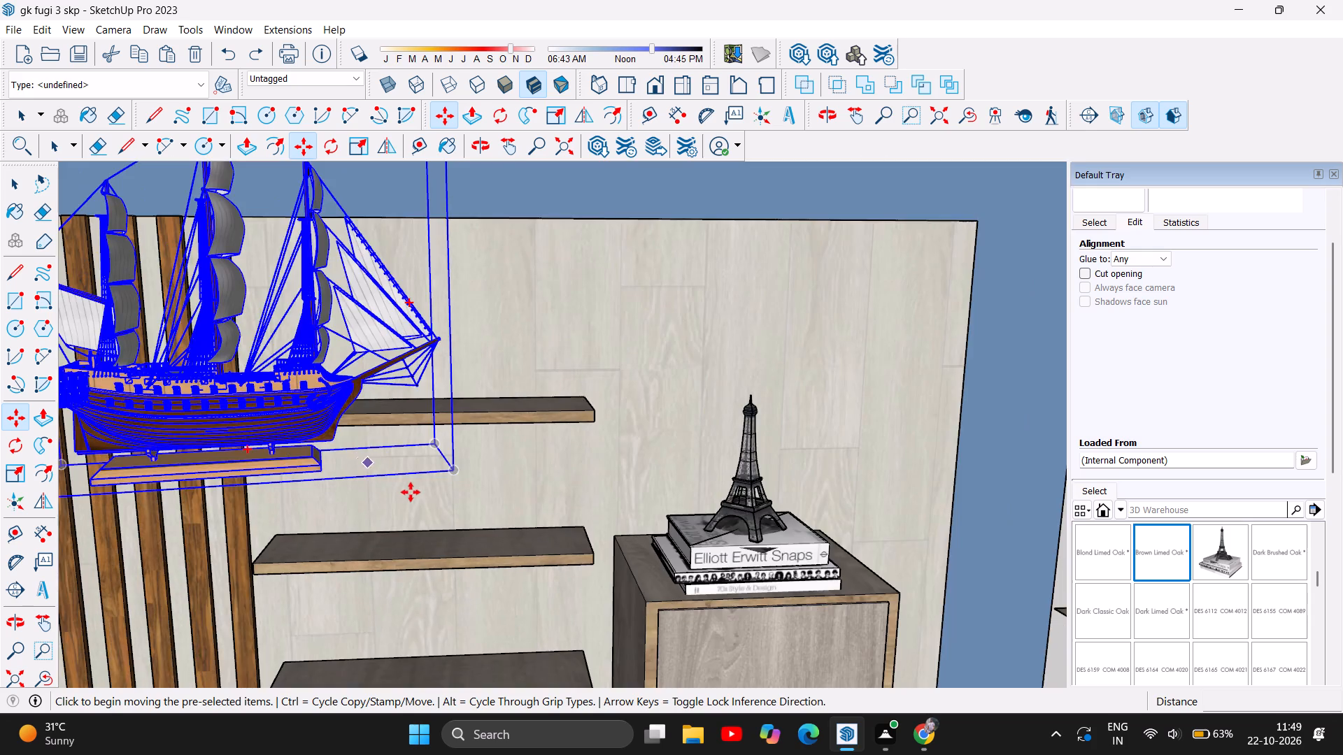
scroll(414, 494, "down", 5)
left_click_drag(301, 457, 362, 440)
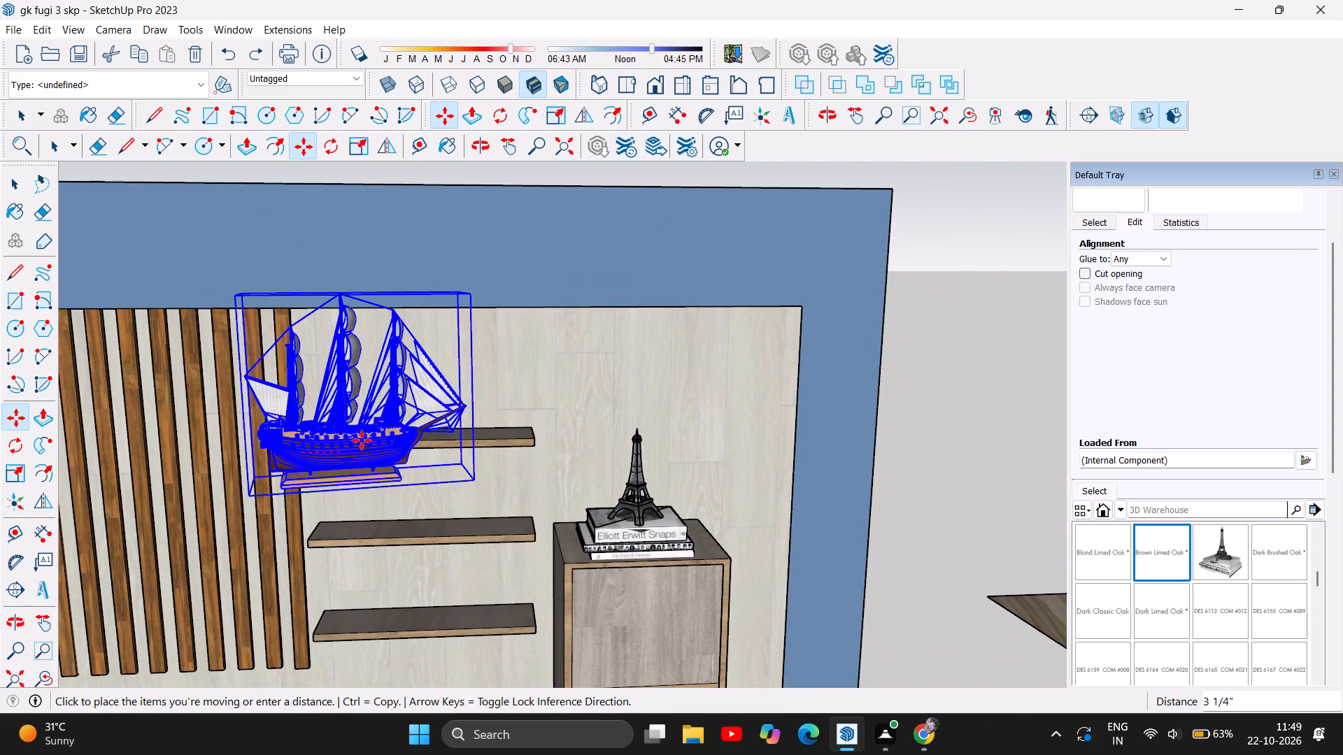
left_click_drag(362, 440, 403, 429)
Nudge the ship in small moves until its wooden stand sits along the top wall shelf.
scroll(444, 403, "up", 2)
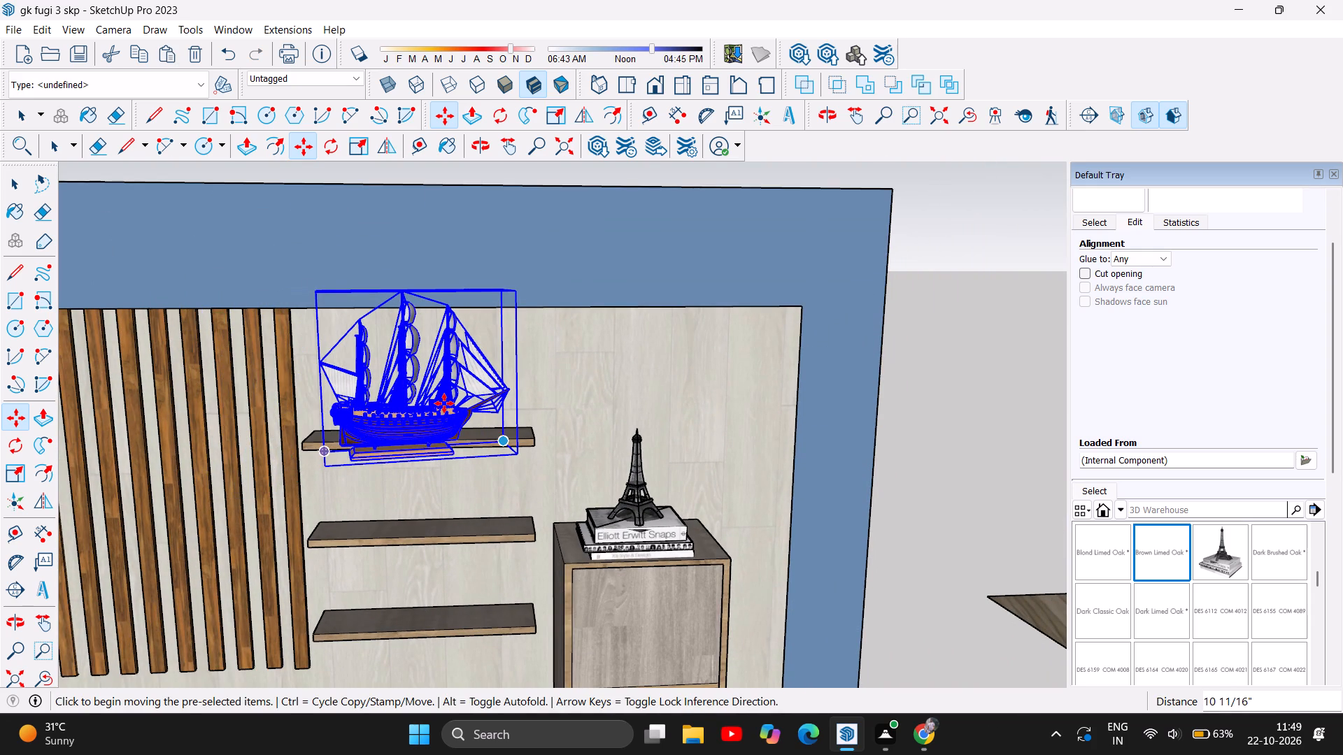
scroll(444, 403, "up", 3)
scroll(357, 368, "up", 6)
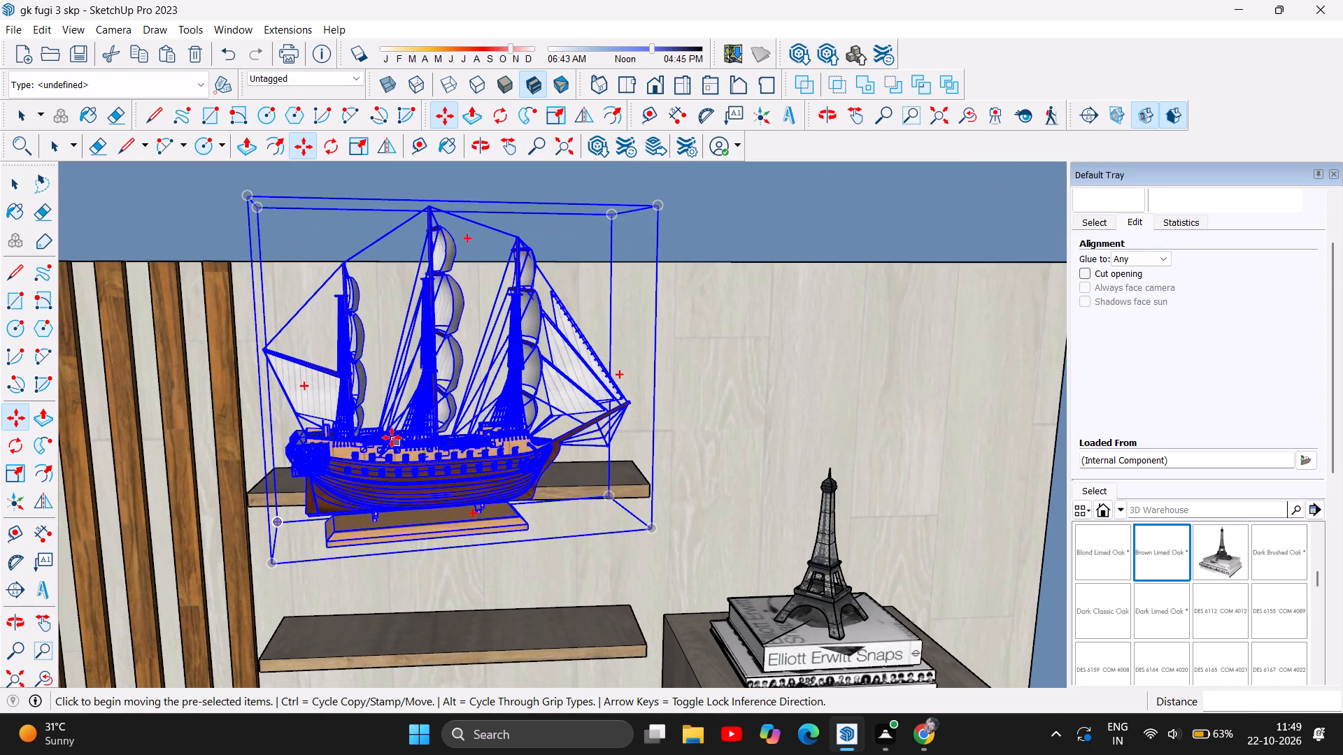
left_click_drag(392, 438, 411, 411)
scroll(415, 422, "up", 5)
scroll(578, 480, "up", 6)
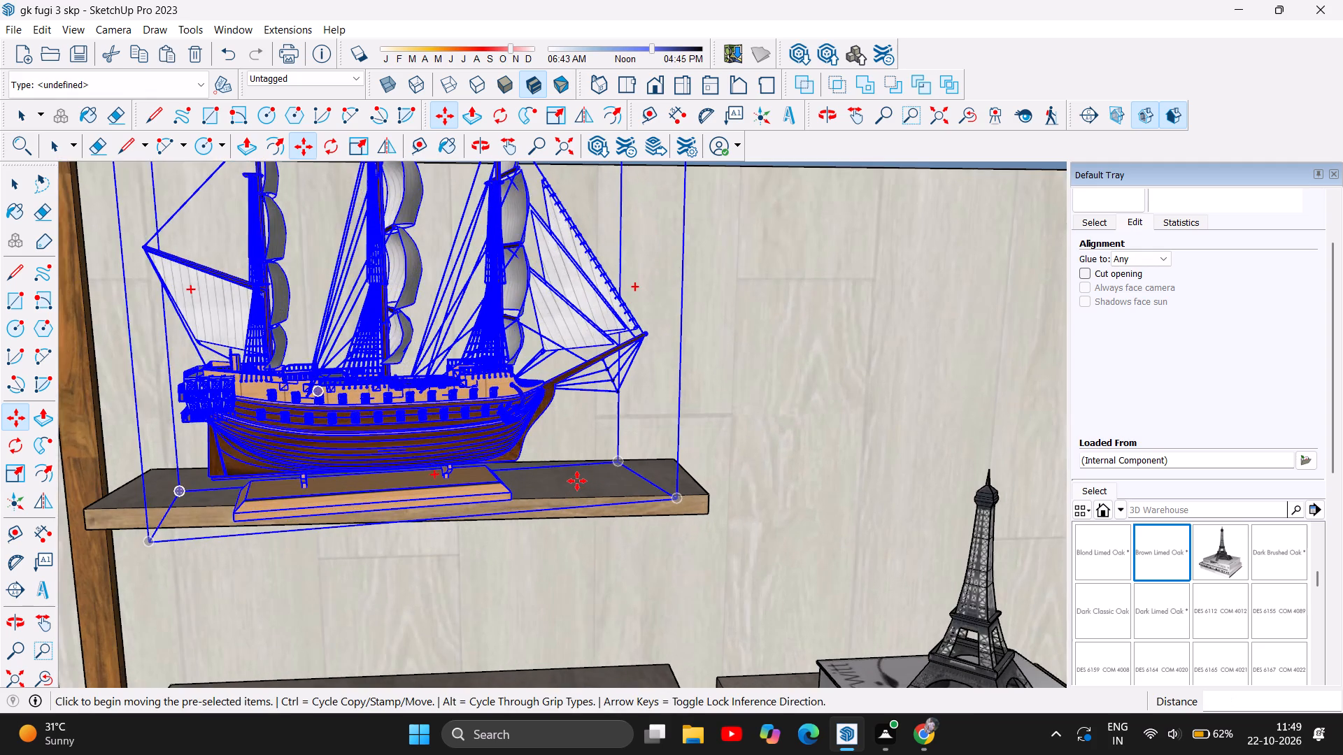
scroll(551, 491, "up", 6)
left_click_drag(322, 408, 341, 387)
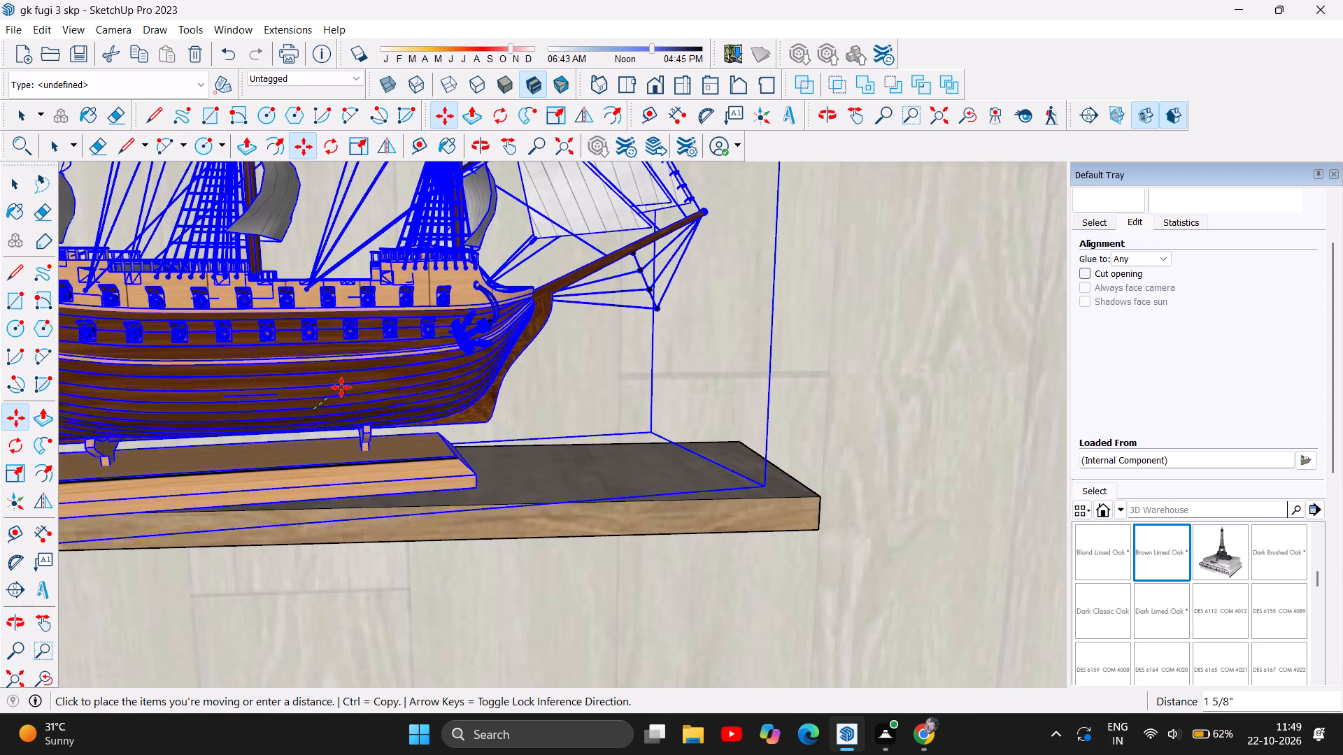
left_click_drag(341, 387, 422, 402)
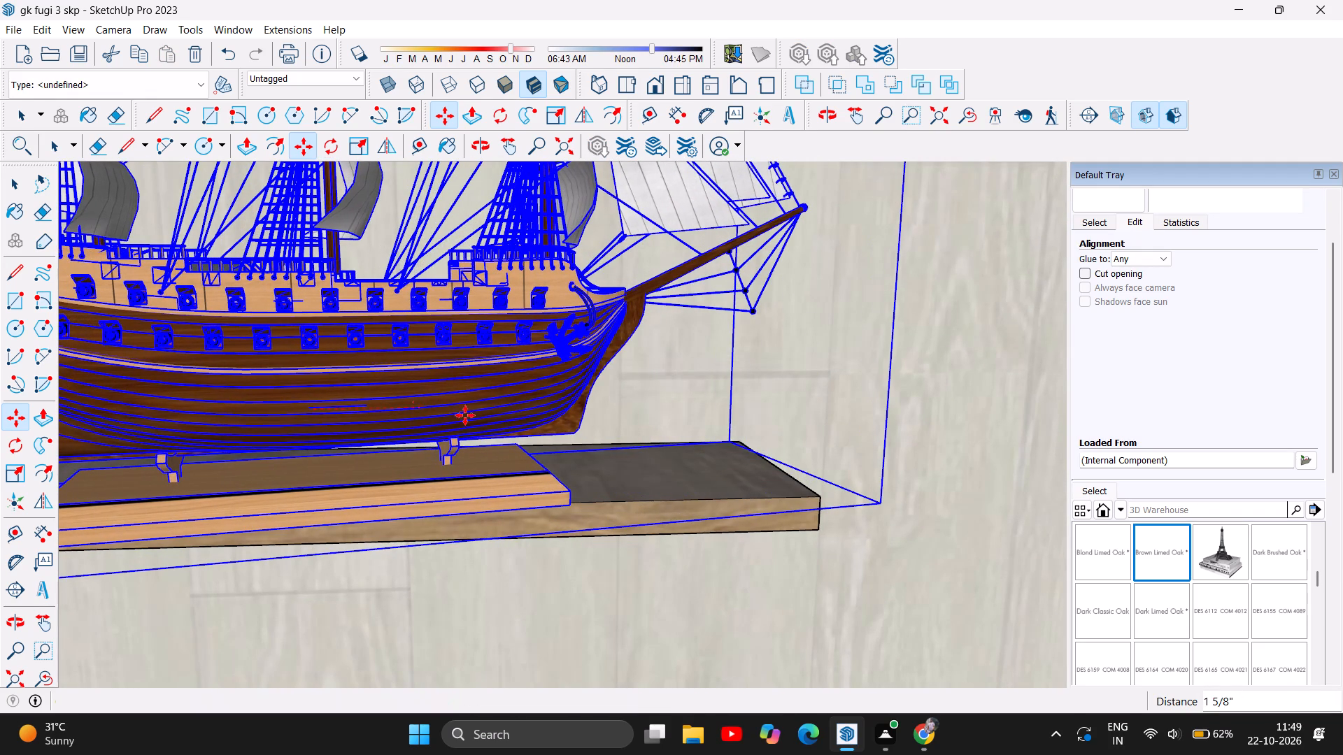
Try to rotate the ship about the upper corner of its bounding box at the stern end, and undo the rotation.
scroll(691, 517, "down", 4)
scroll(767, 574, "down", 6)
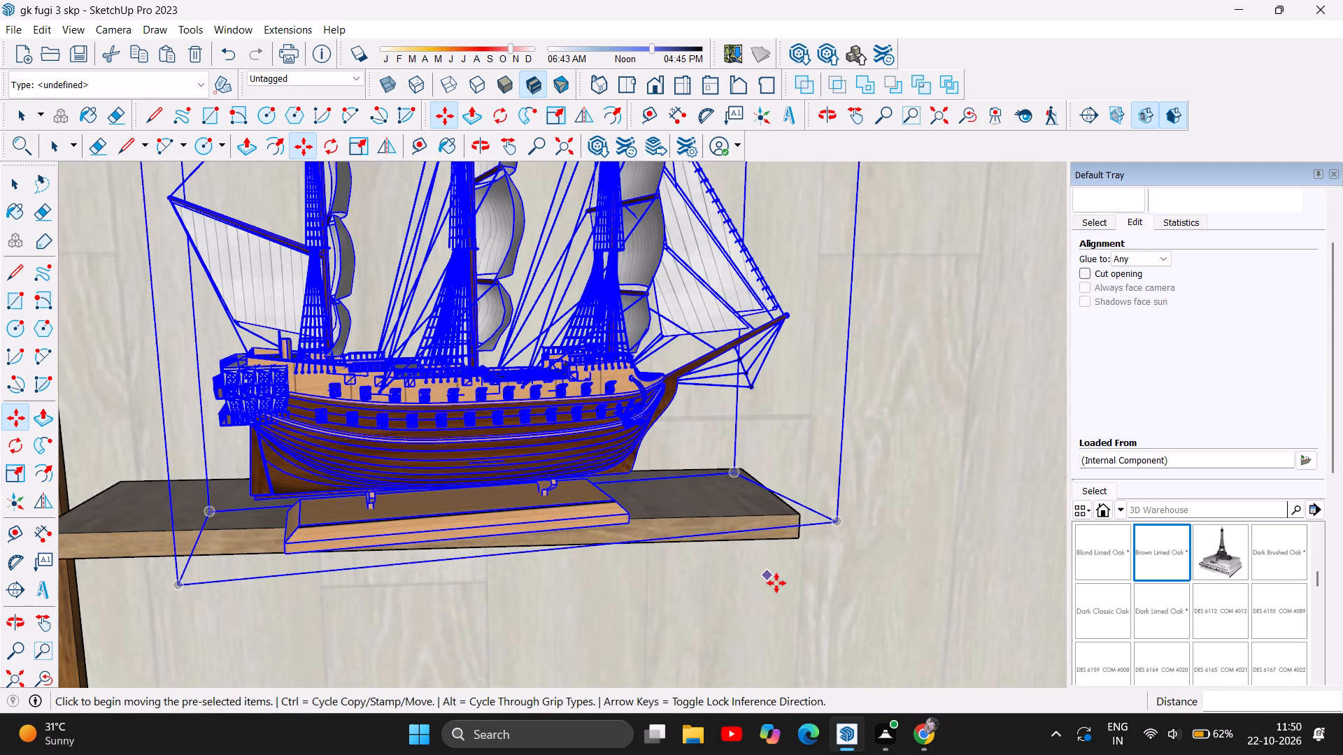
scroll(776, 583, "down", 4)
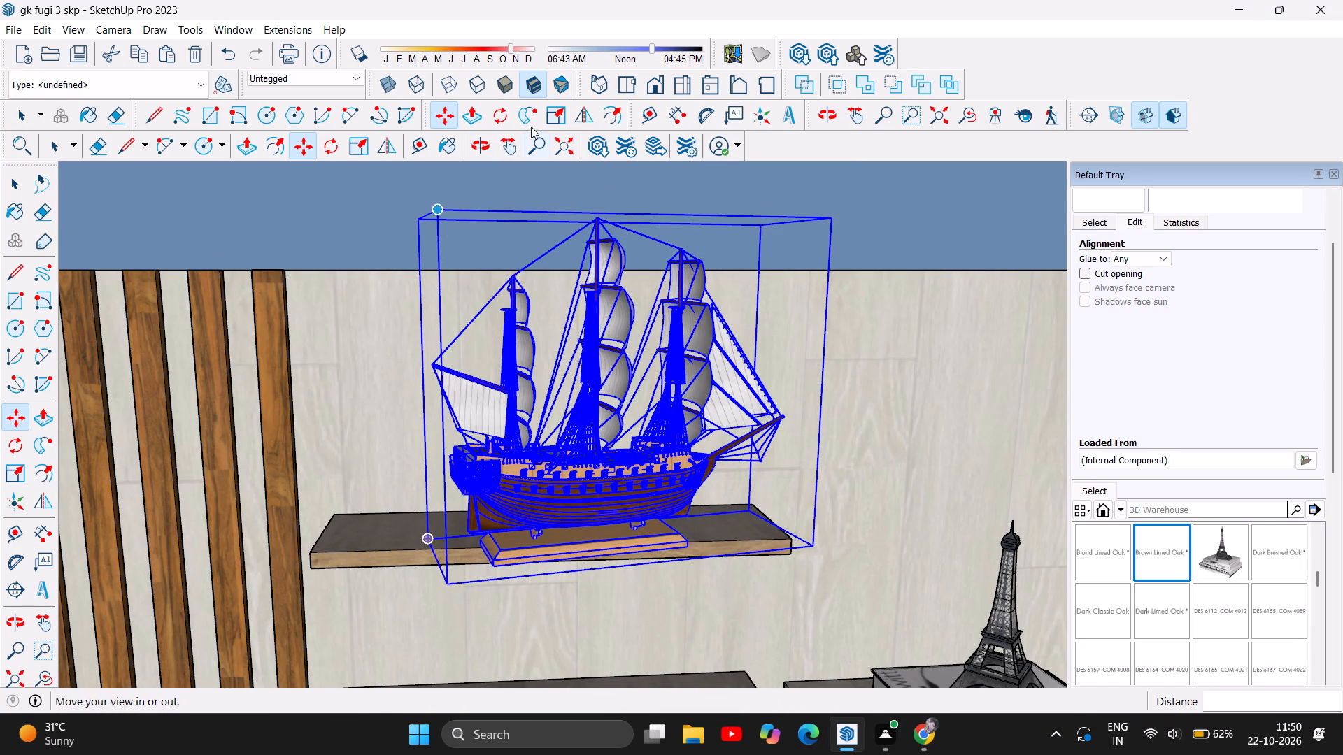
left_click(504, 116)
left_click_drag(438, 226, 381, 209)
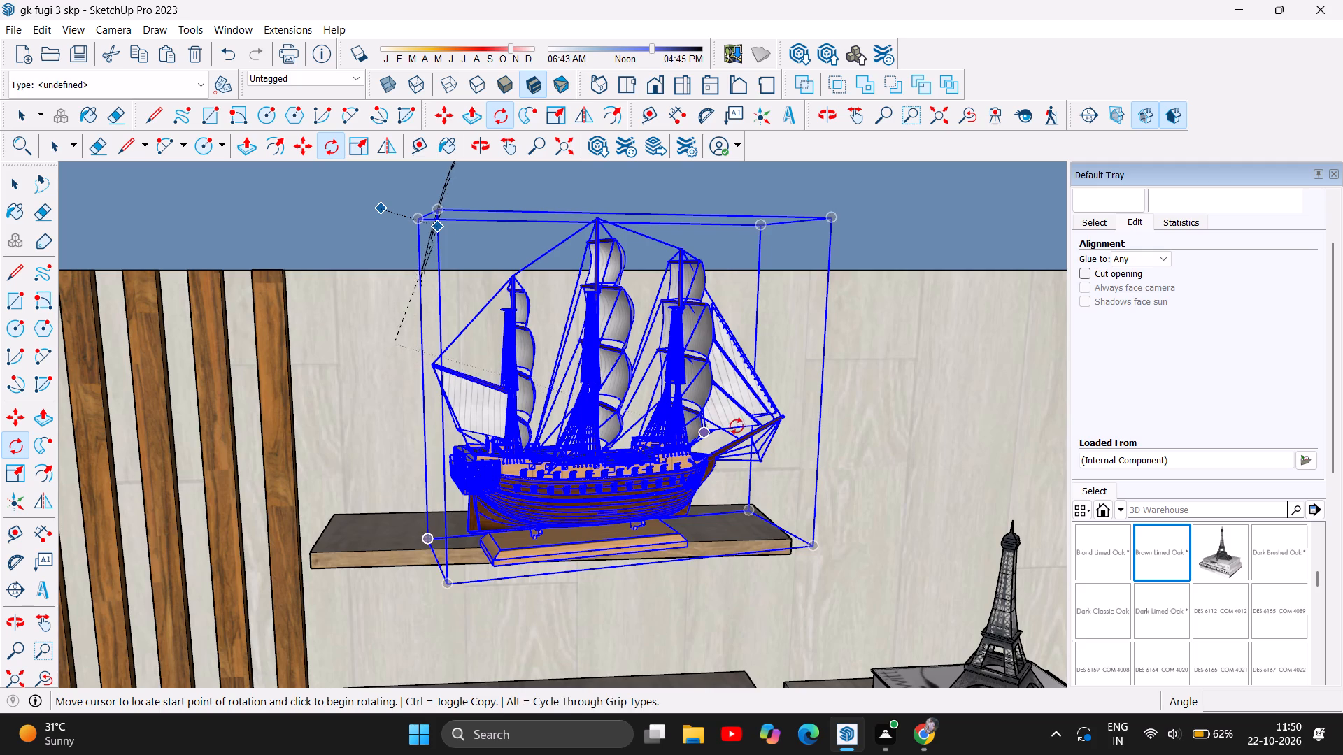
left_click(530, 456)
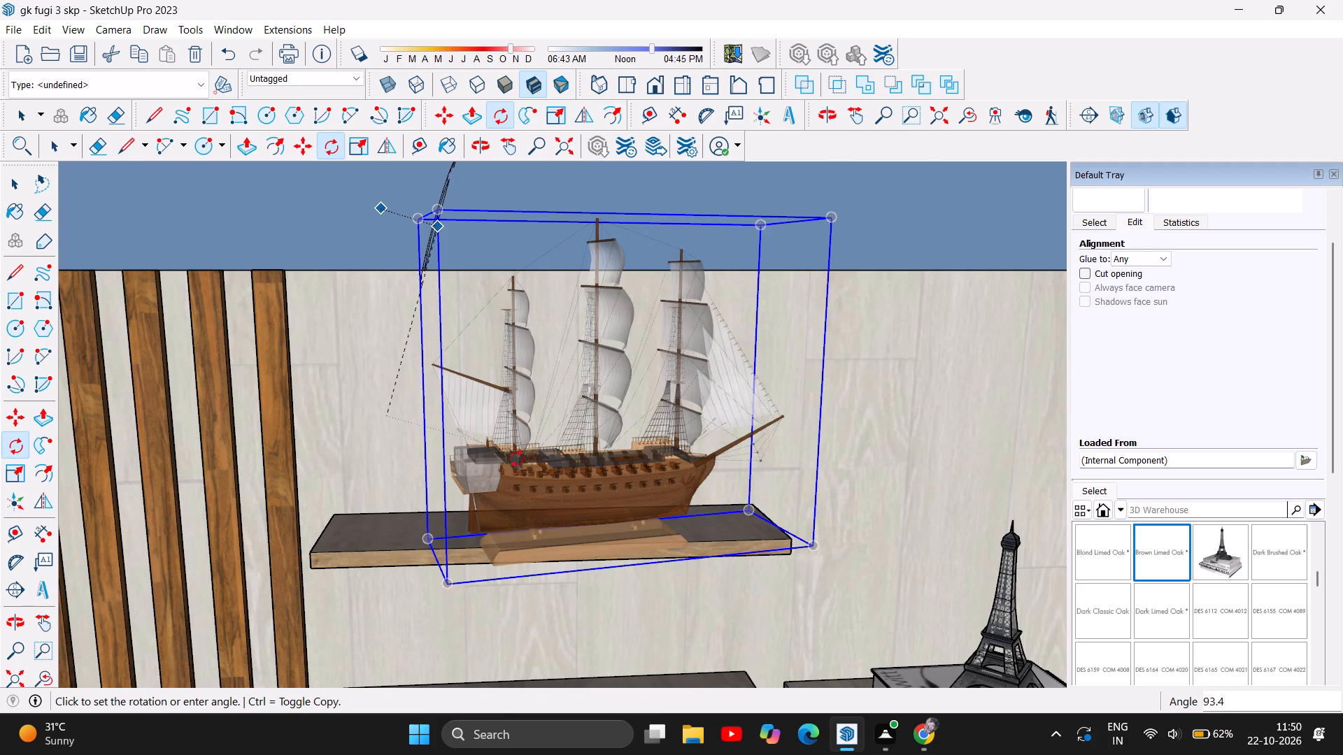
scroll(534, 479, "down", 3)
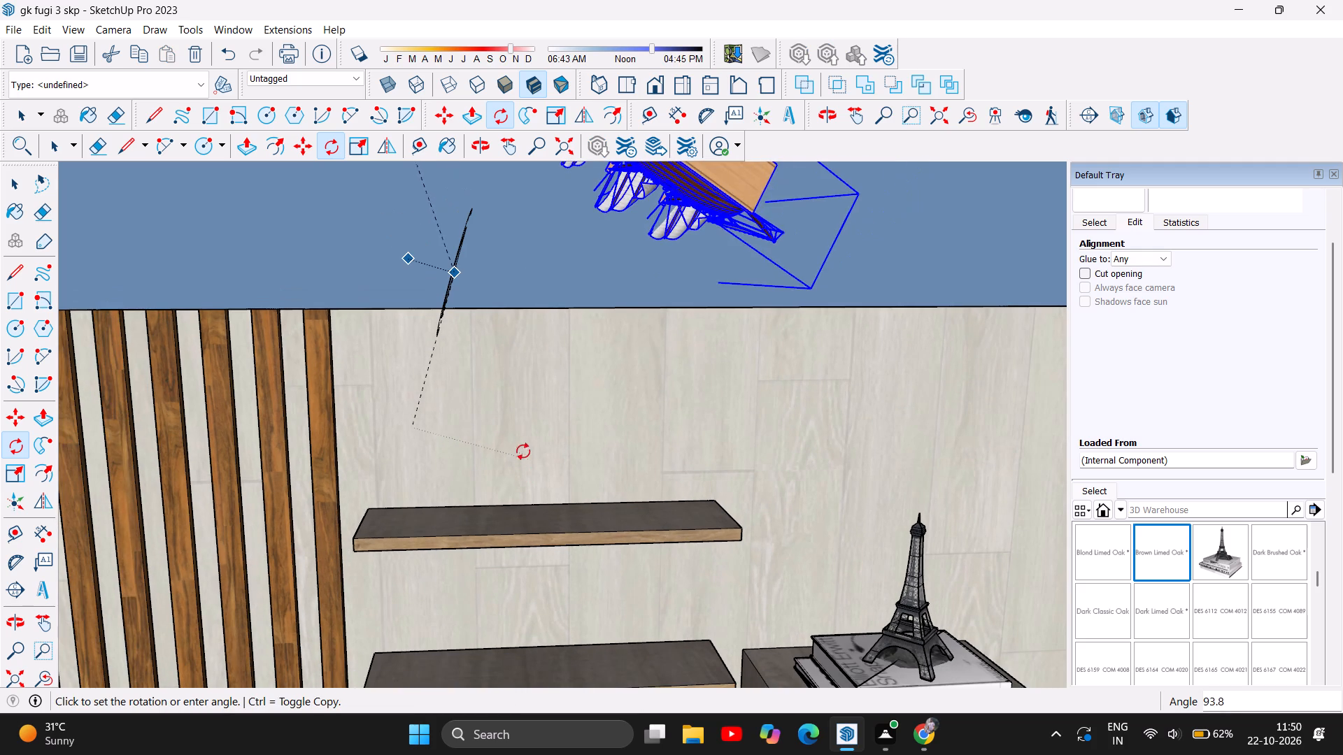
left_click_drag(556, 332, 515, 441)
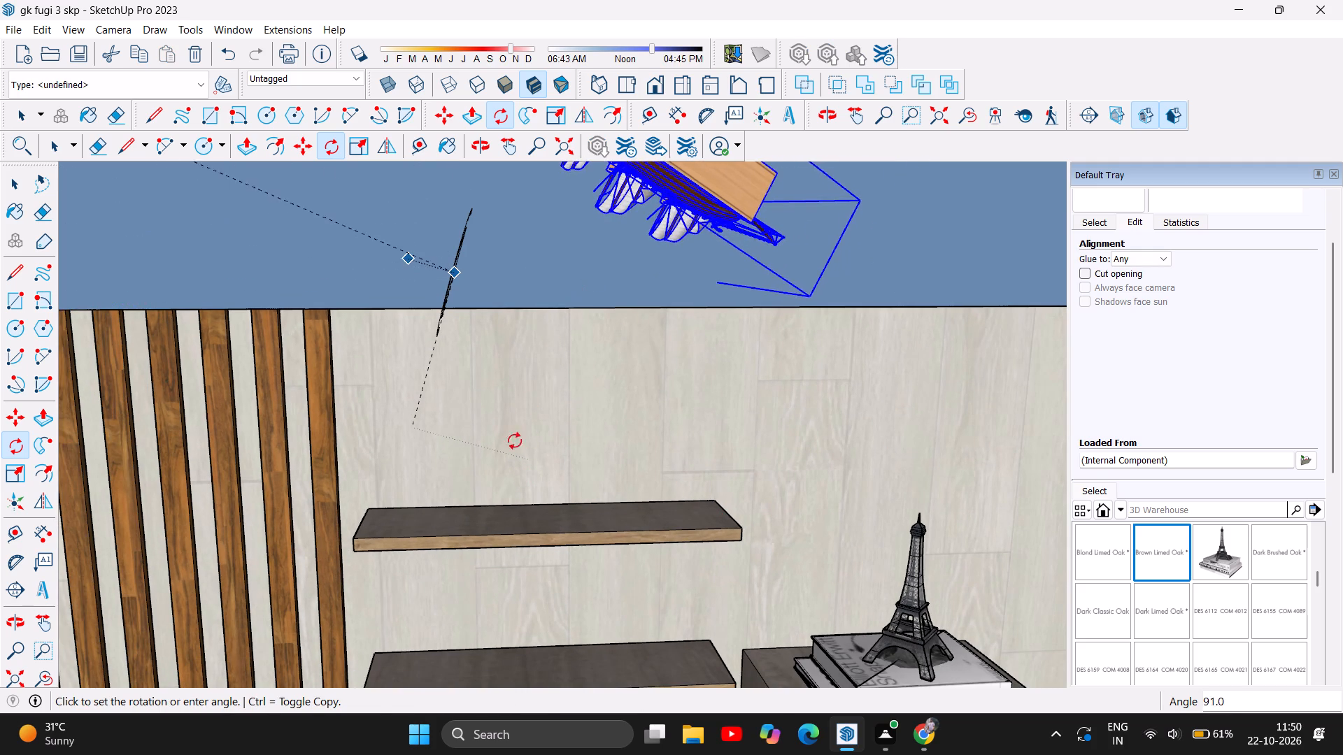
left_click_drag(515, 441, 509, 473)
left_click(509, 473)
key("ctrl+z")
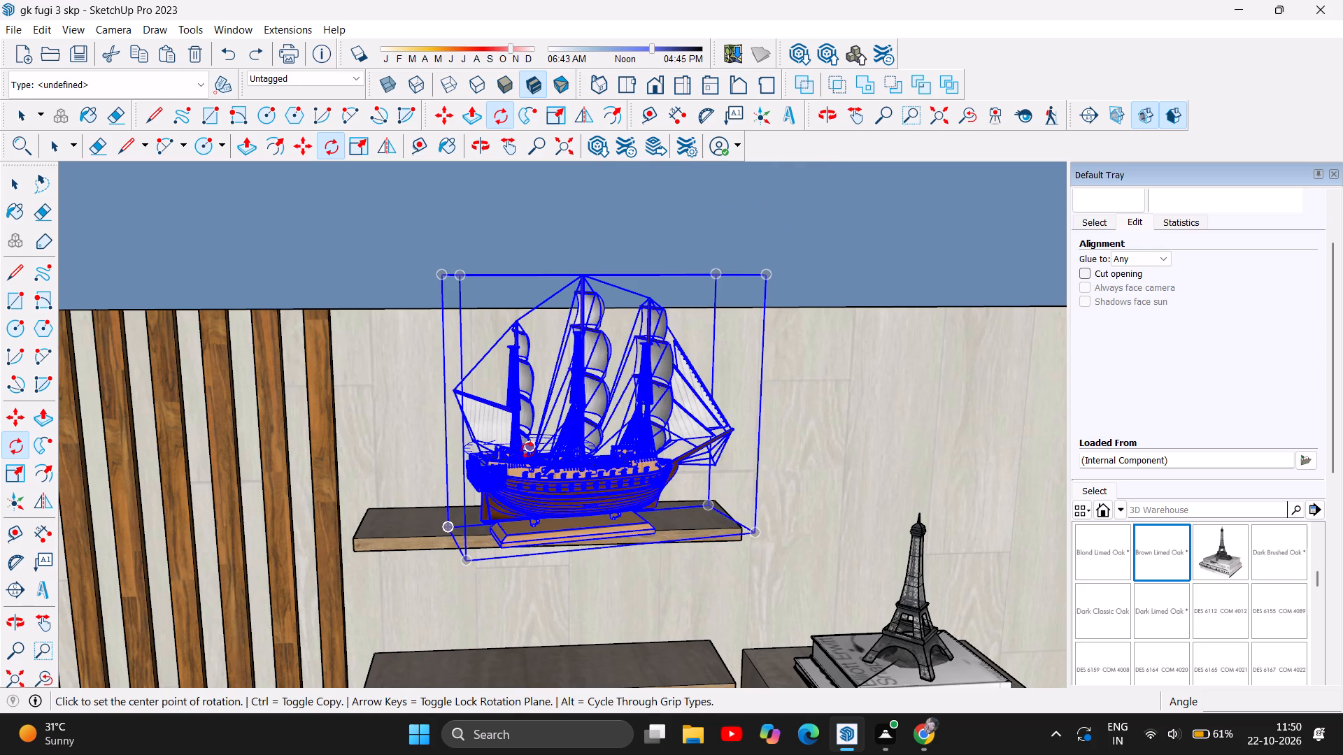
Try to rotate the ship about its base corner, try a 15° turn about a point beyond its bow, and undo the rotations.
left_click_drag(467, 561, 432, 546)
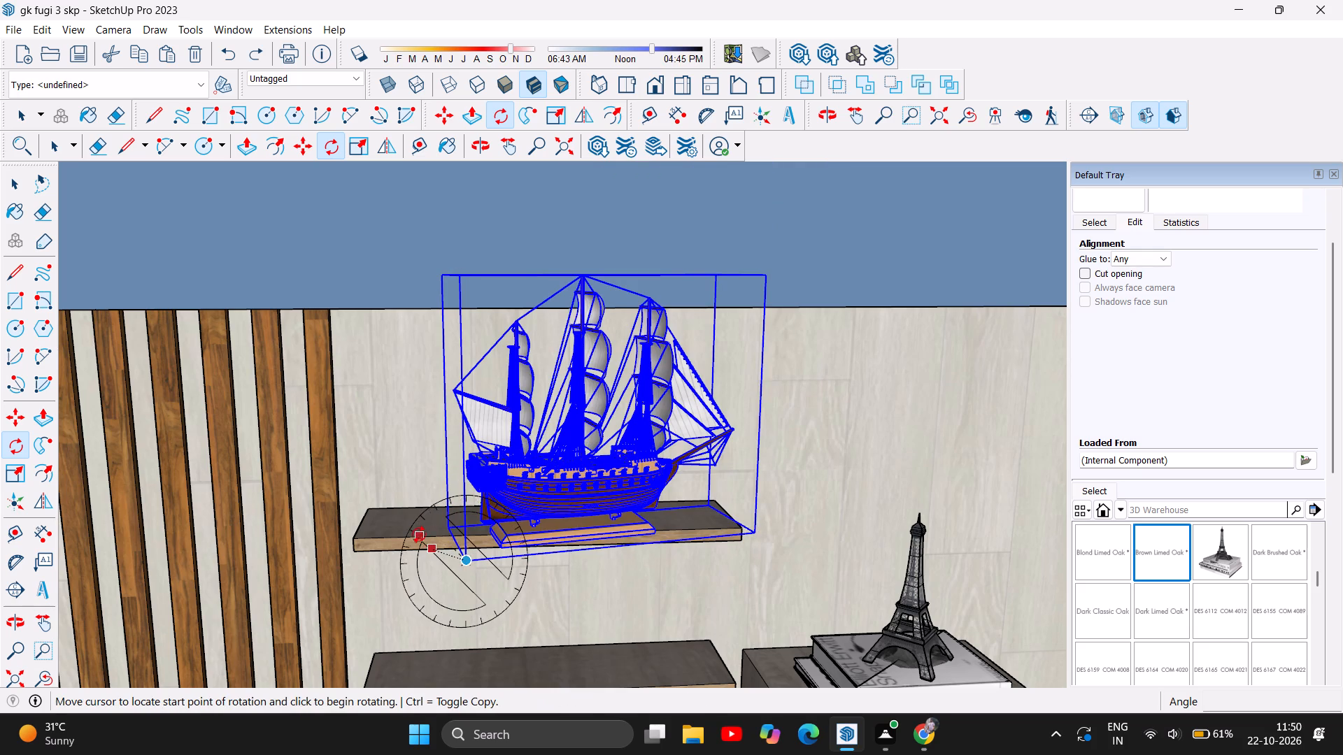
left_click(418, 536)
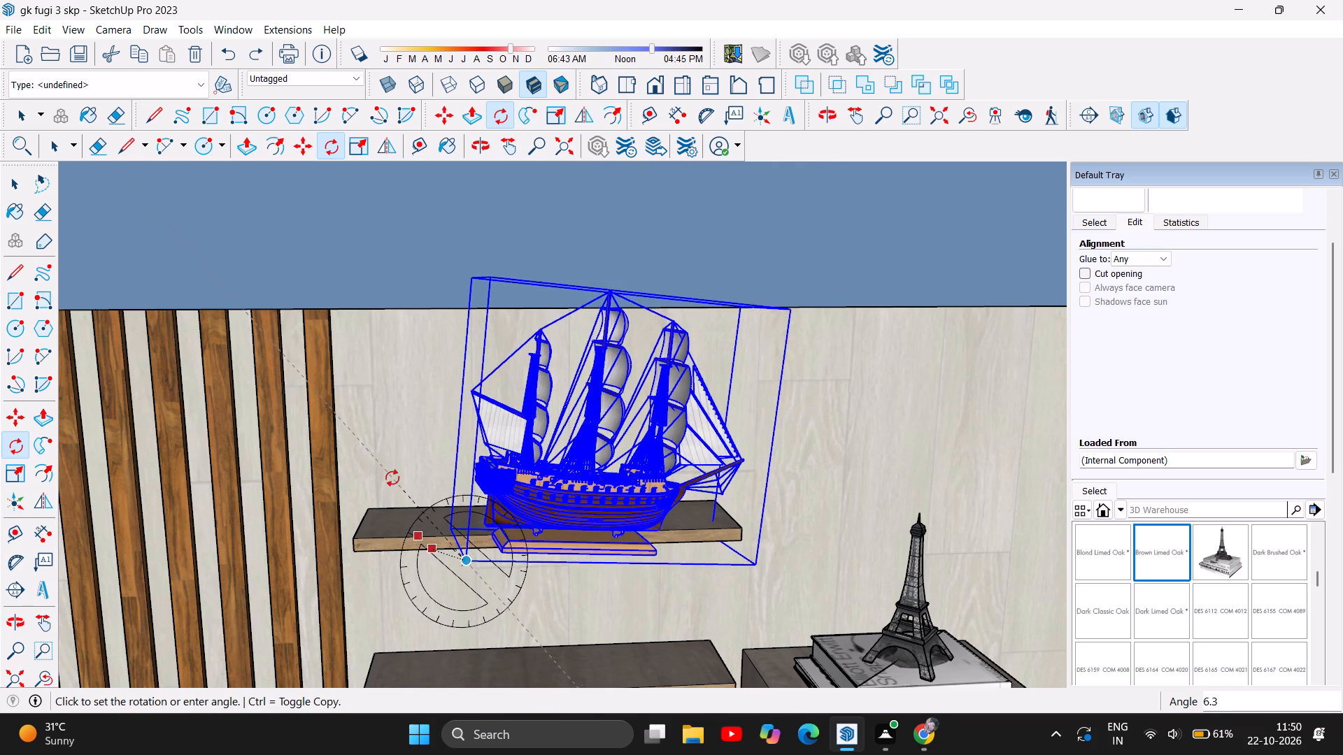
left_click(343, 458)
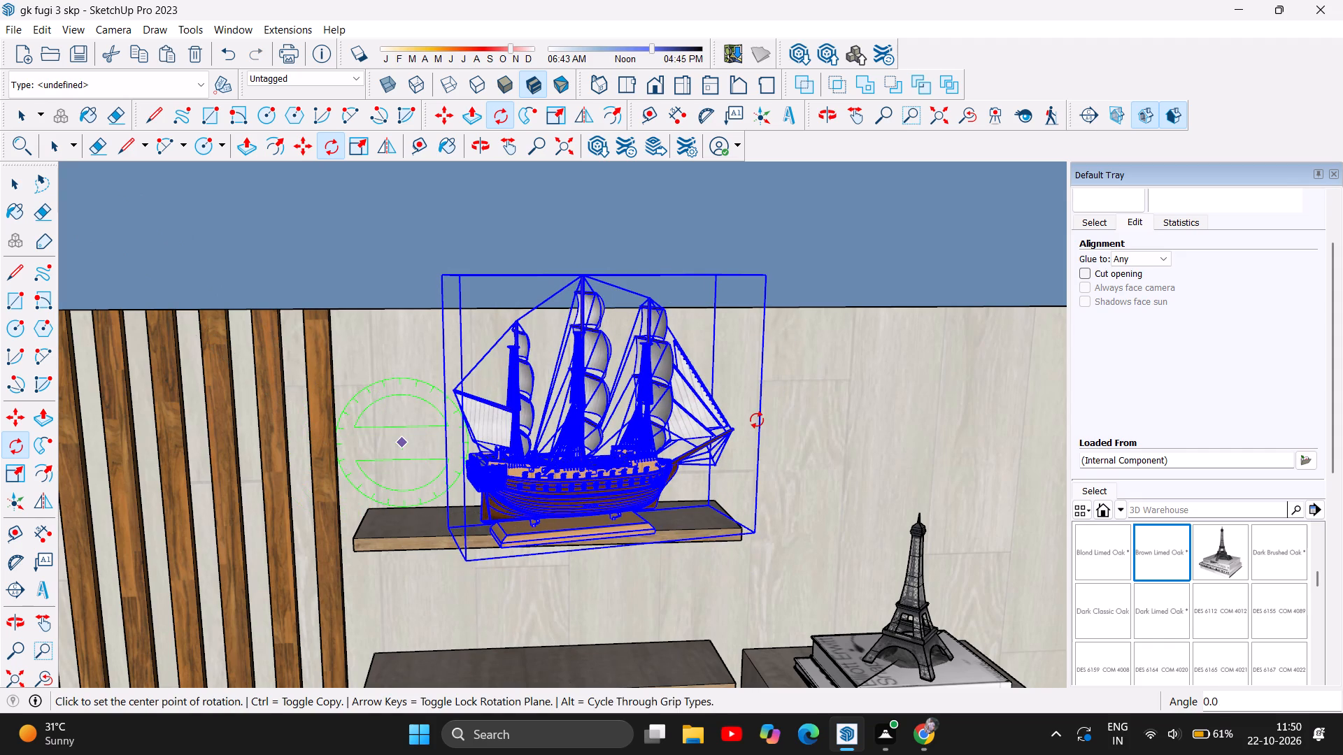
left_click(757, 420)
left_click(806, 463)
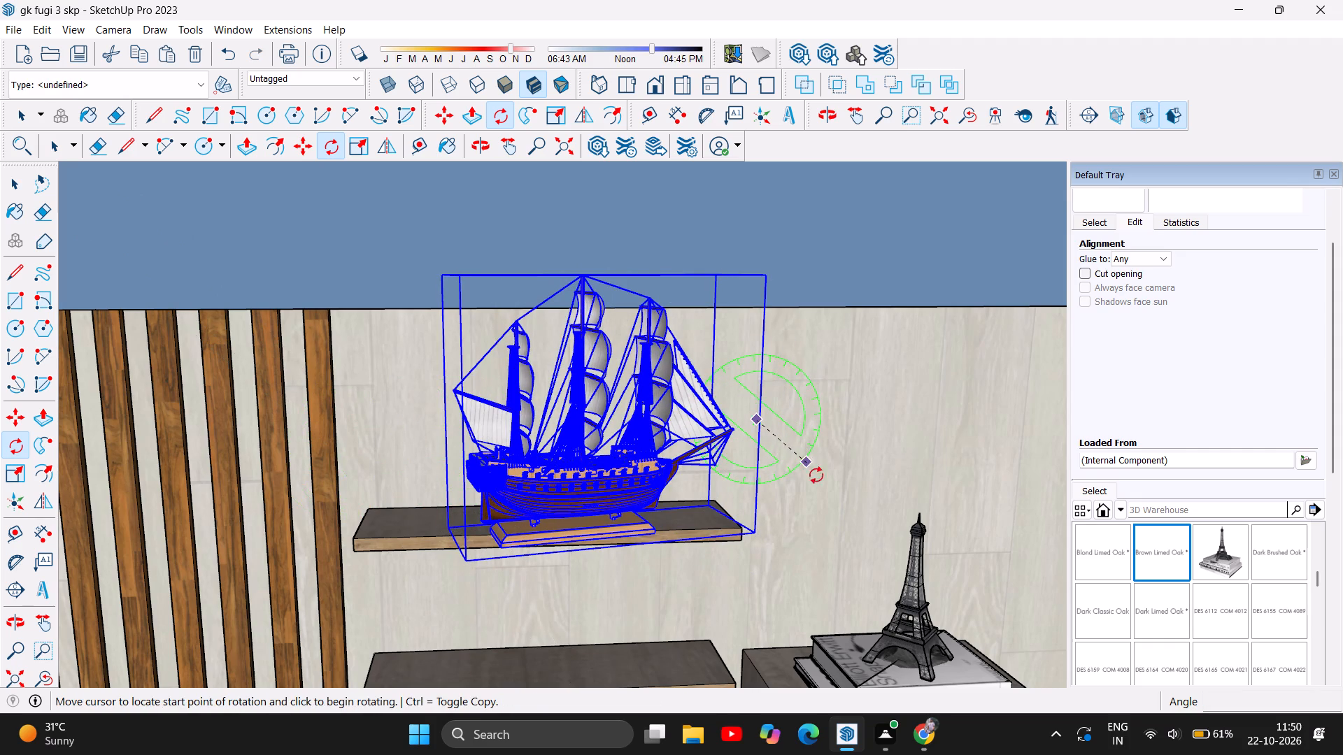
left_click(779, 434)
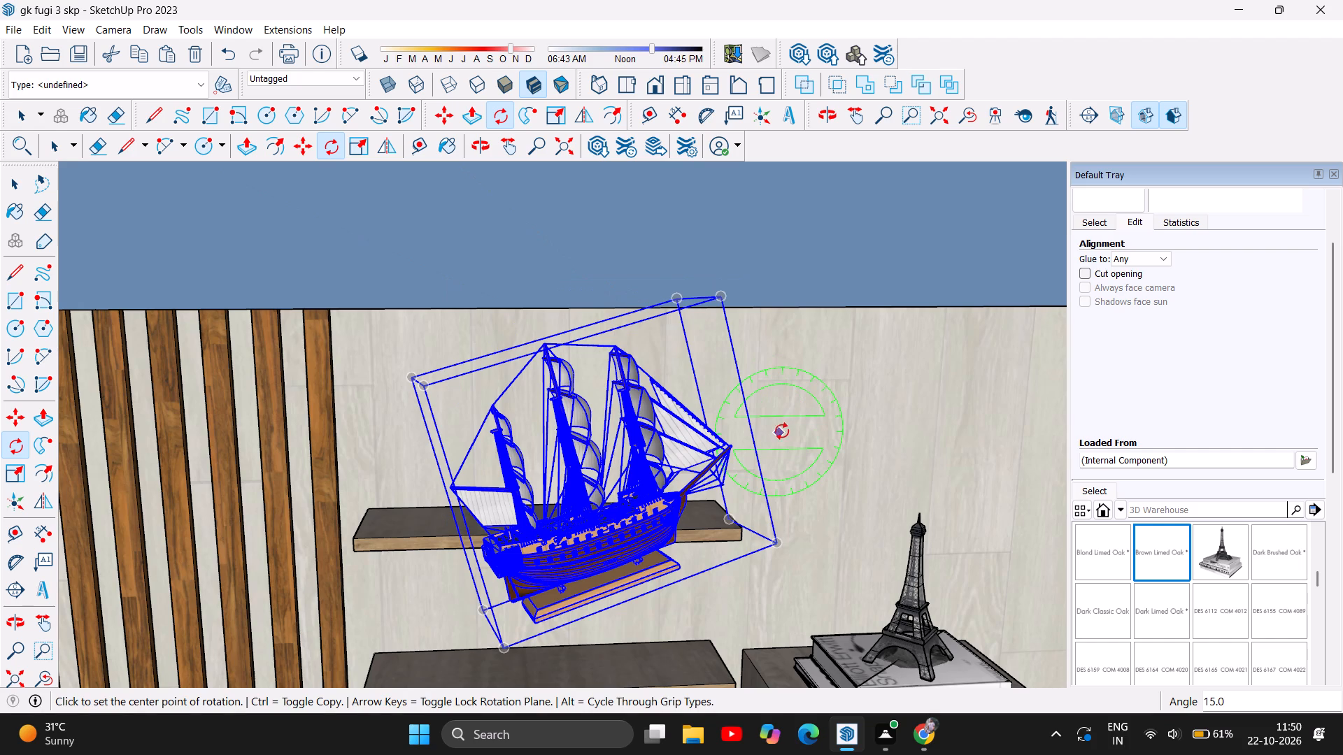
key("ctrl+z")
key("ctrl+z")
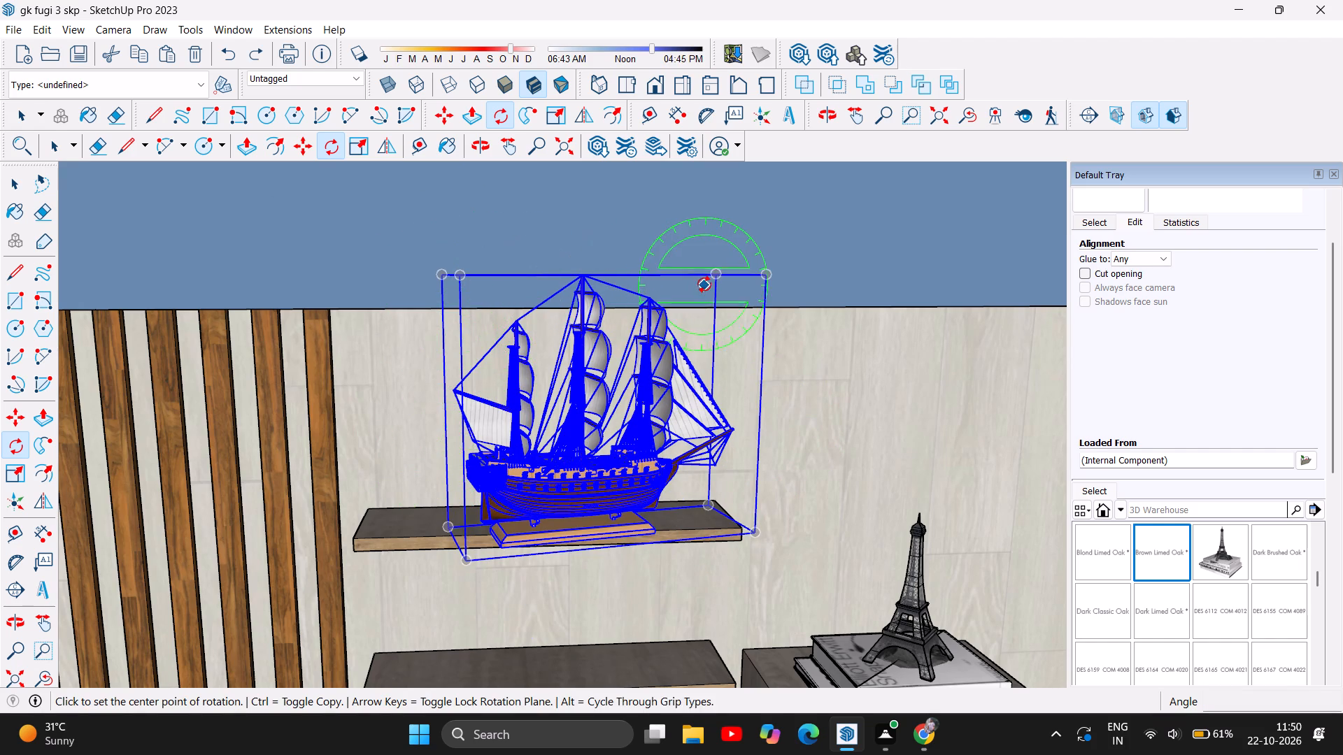
Rotate the ship 3.5° about the upper corner of its bounding box at the bow end.
left_click(721, 273)
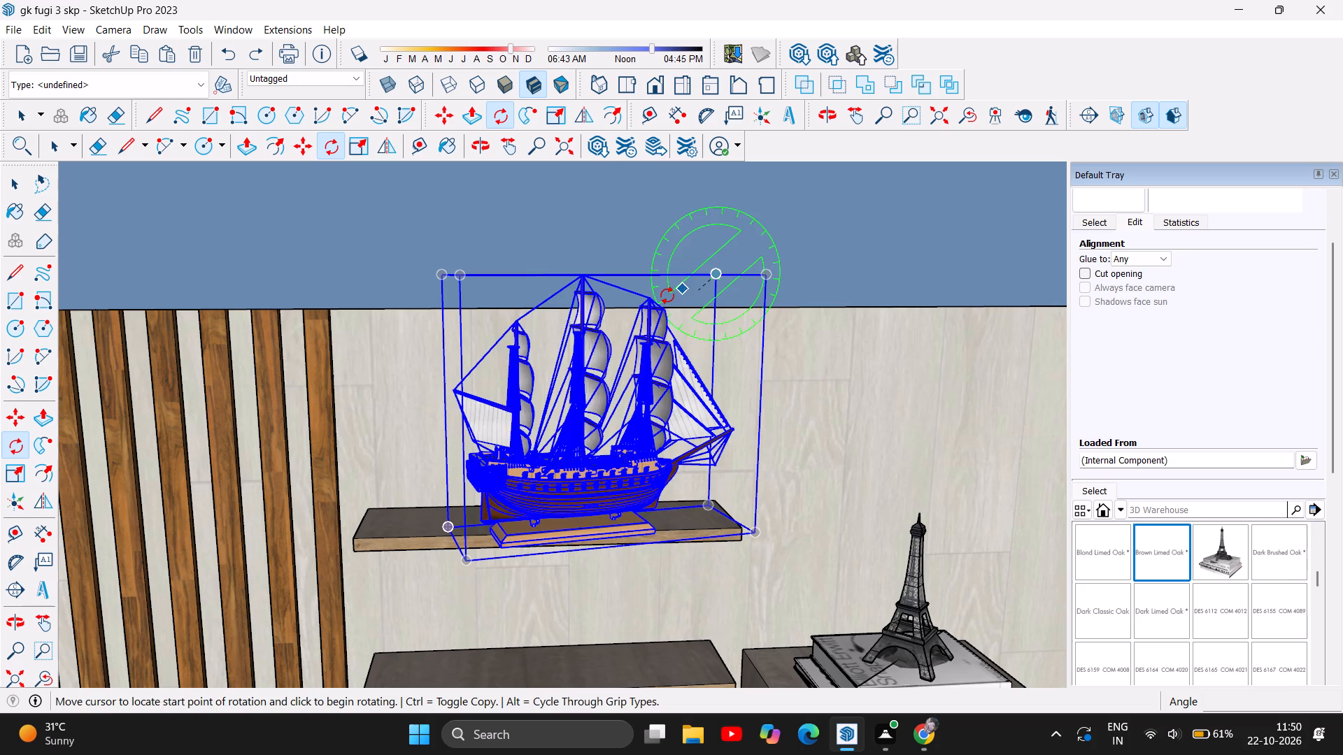
left_click(651, 301)
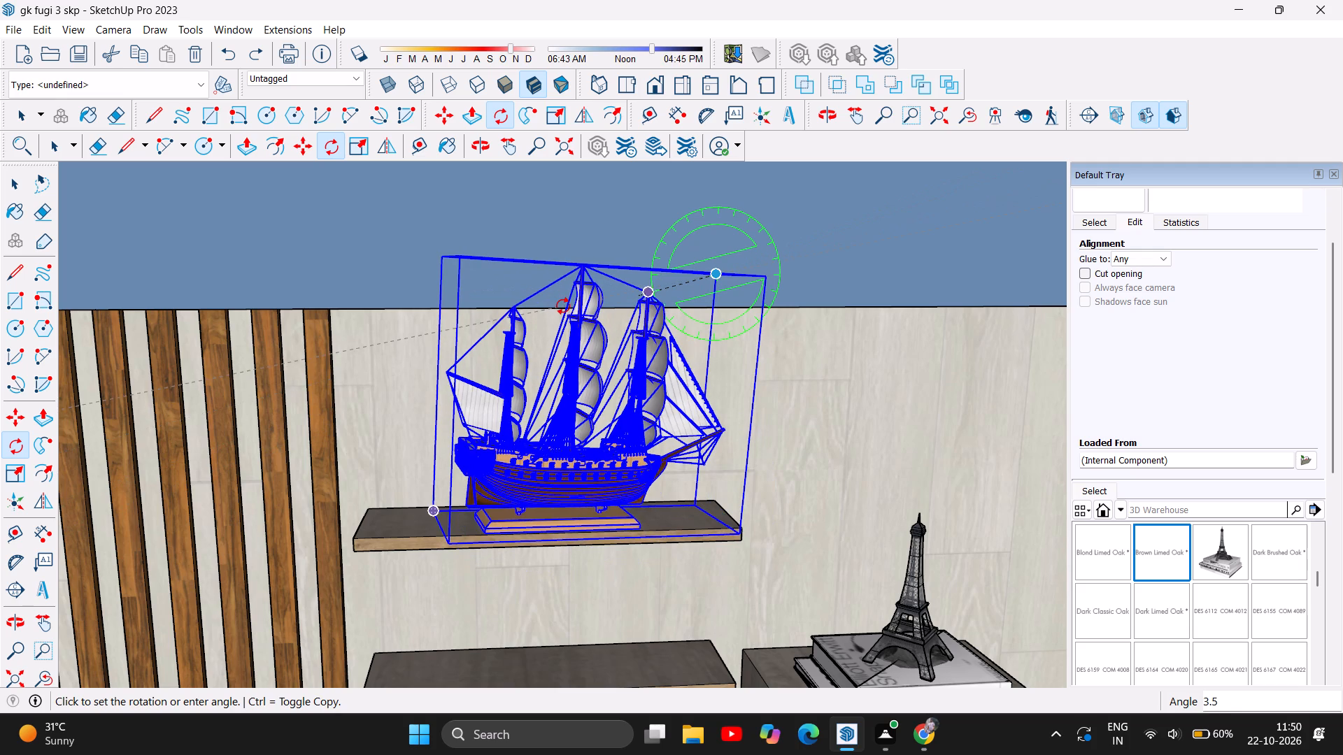
left_click(563, 306)
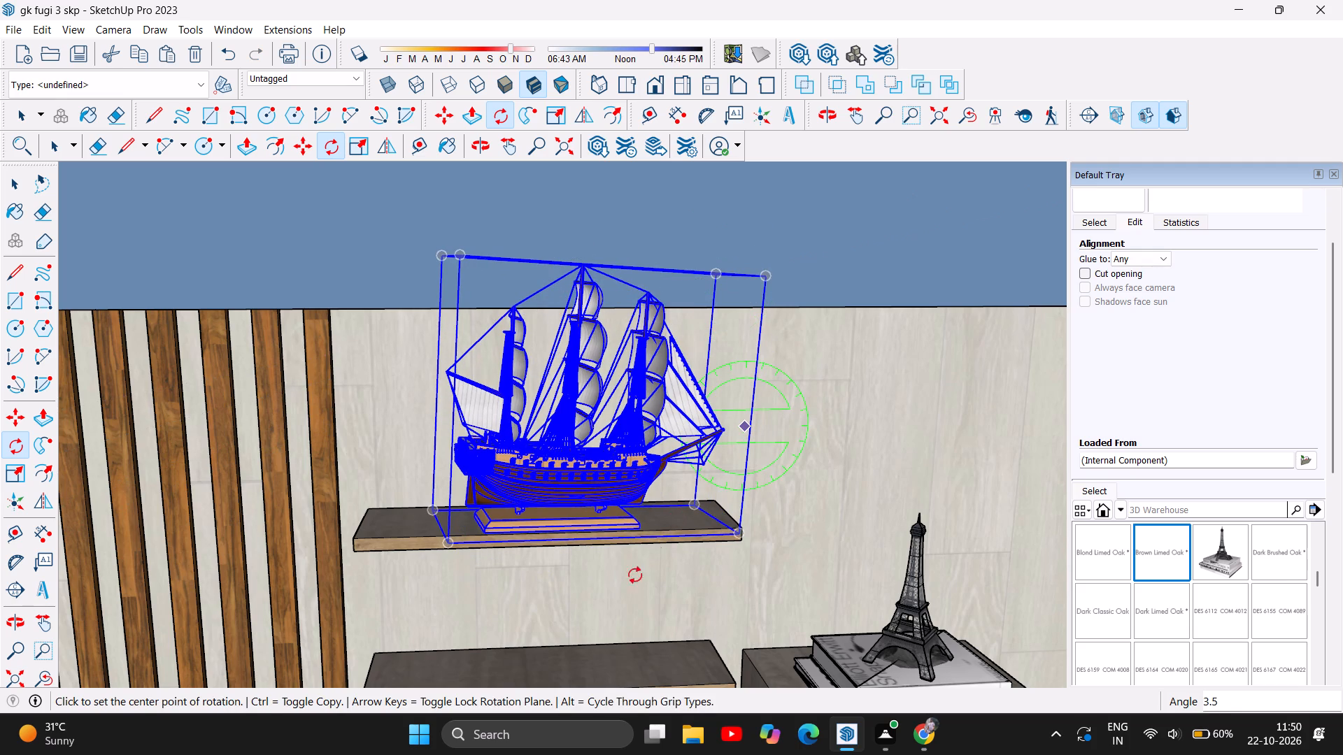
key("Escape")
Examine how the ship and its stand sit relative to the top wall shelf, from the front and from the slat end.
scroll(617, 568, "down", 3)
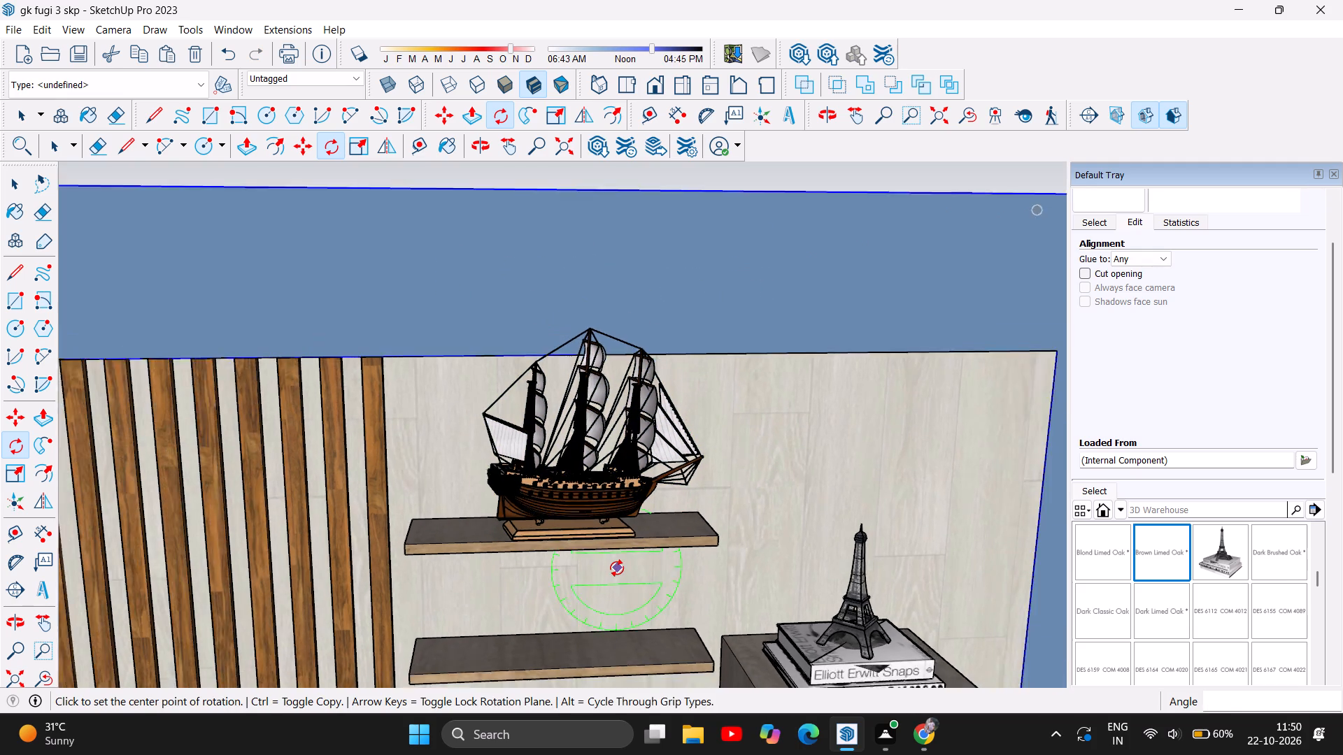
scroll(617, 568, "down", 7)
scroll(601, 533, "up", 11)
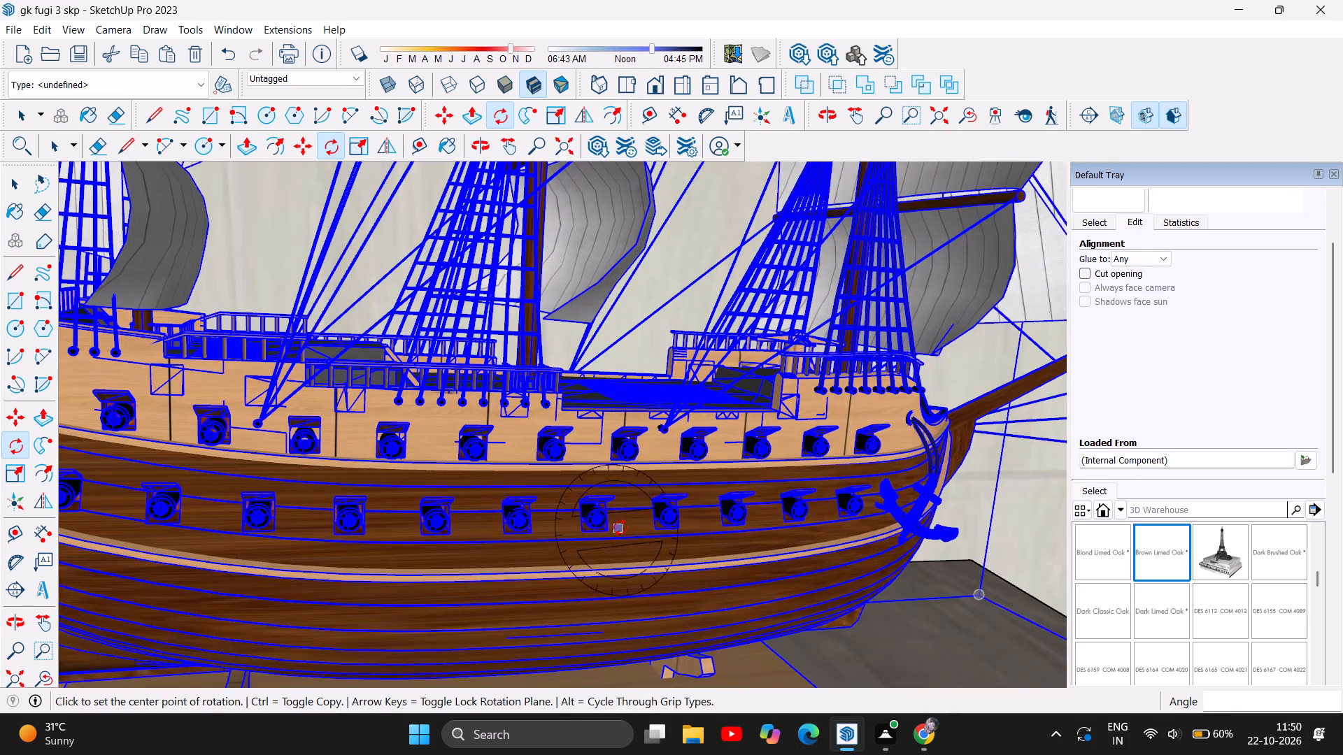
scroll(625, 465, "down", 11)
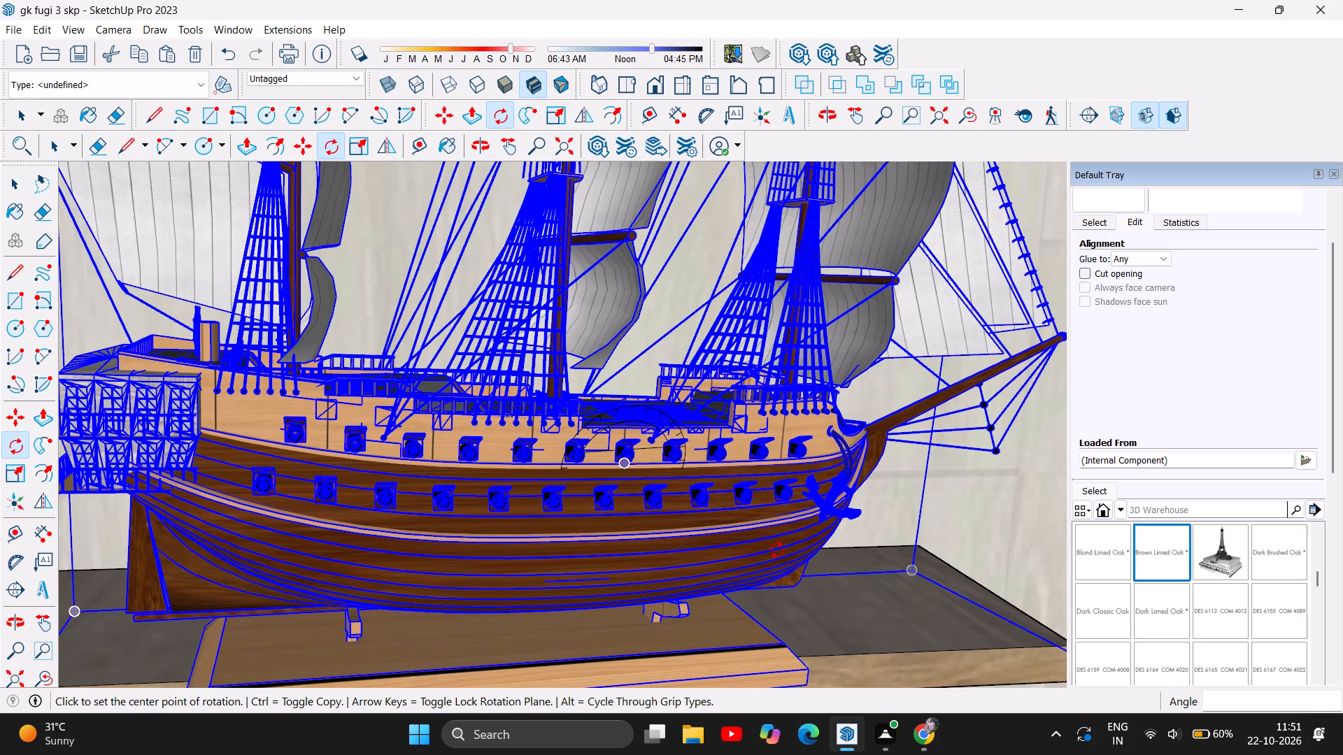
scroll(777, 550, "down", 11)
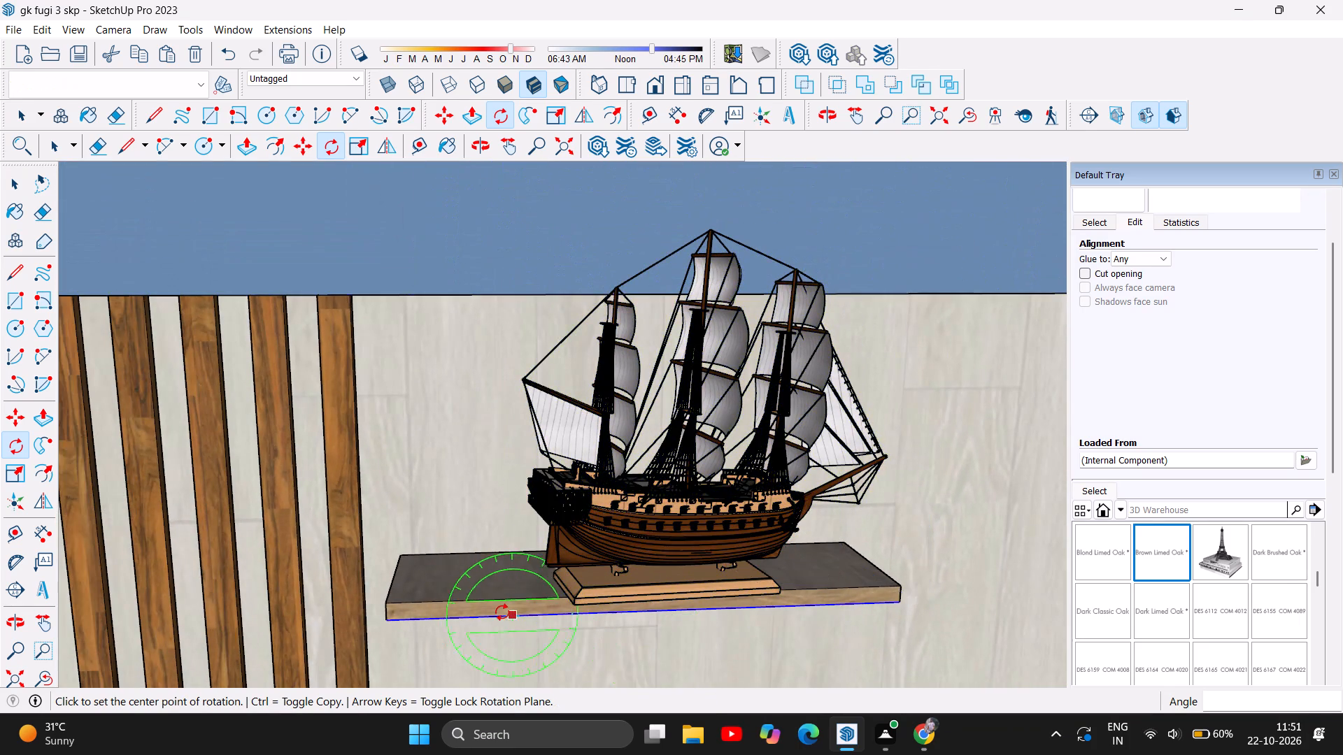
scroll(502, 612, "up", 7)
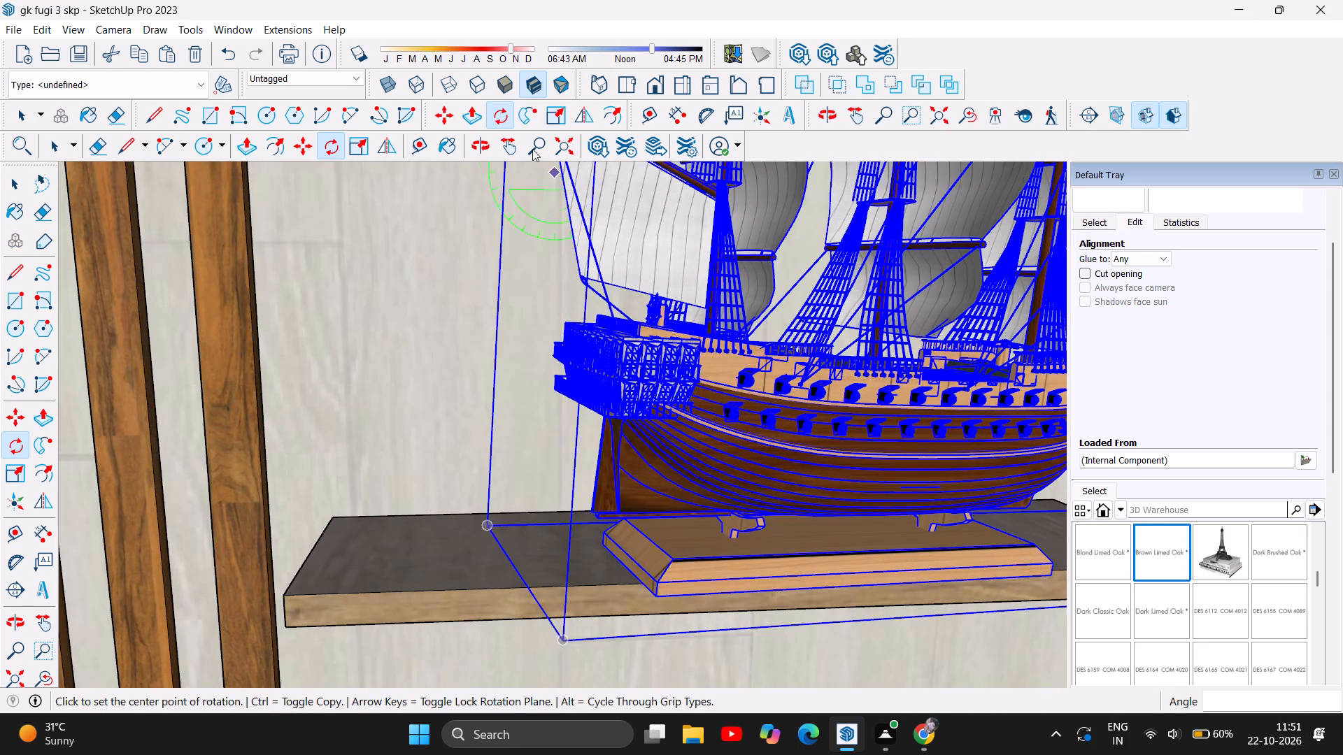
left_click(480, 137)
left_click_drag(425, 329, 664, 404)
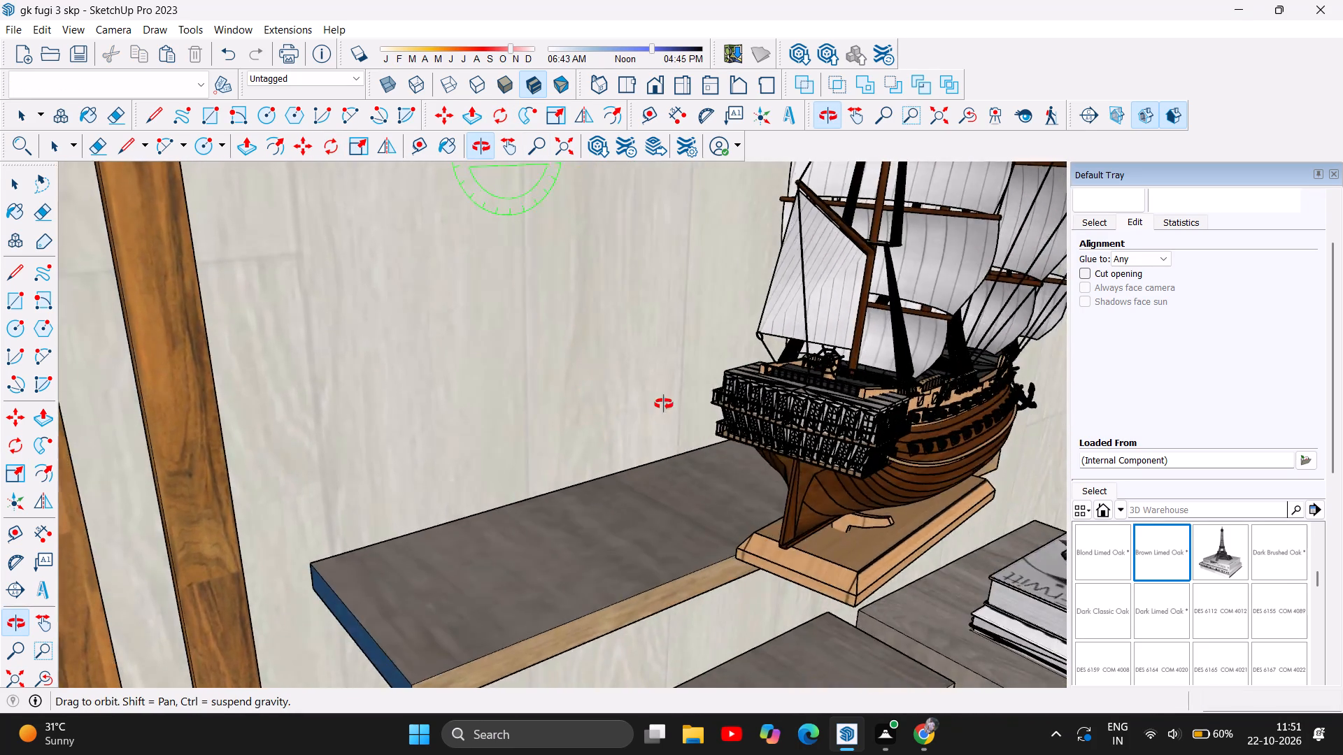
left_click_drag(664, 404, 790, 457)
scroll(792, 457, "down", 2)
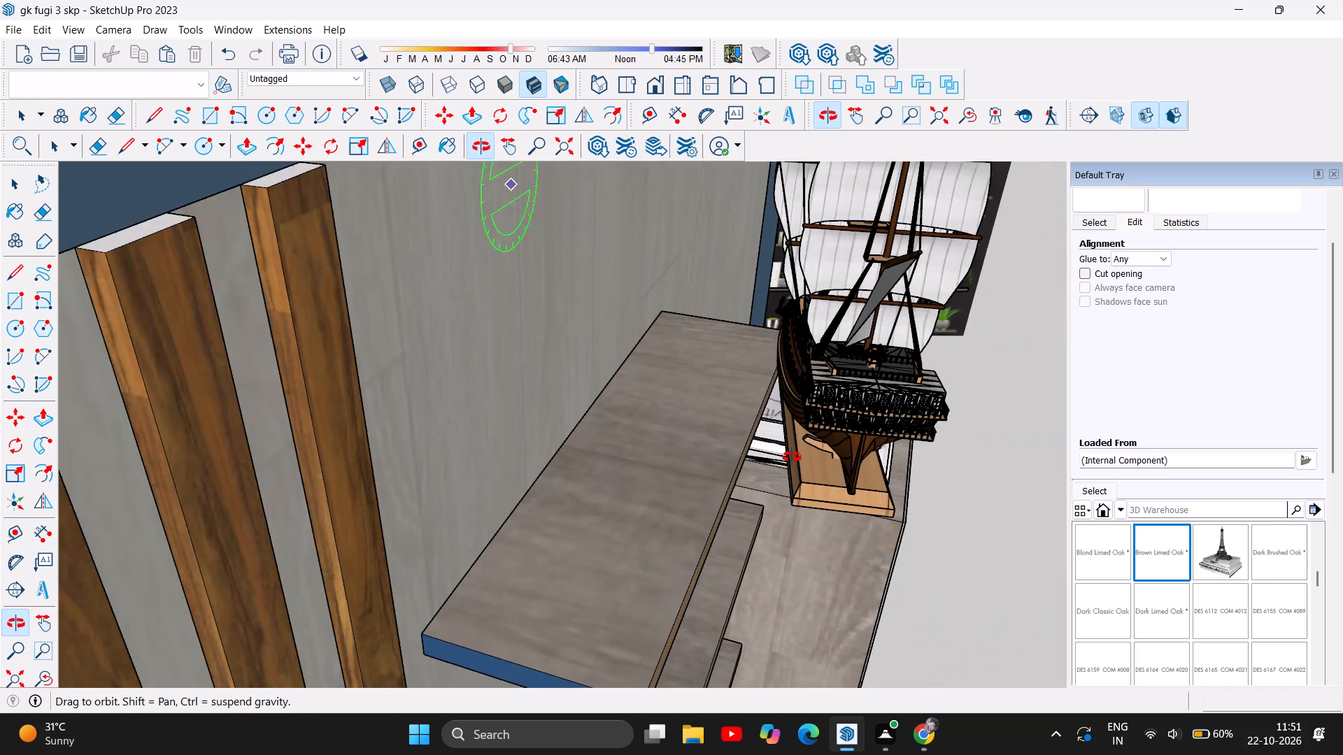
scroll(792, 457, "down", 7)
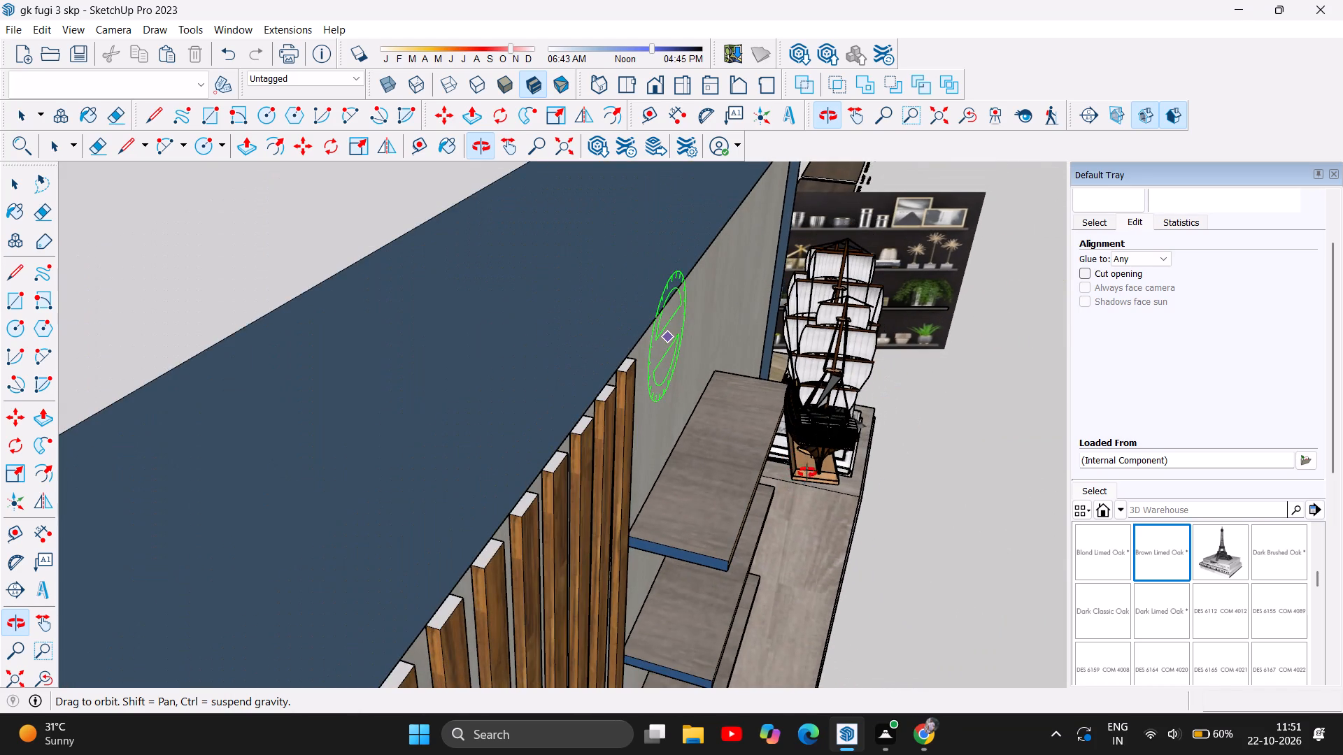
scroll(808, 472, "up", 4)
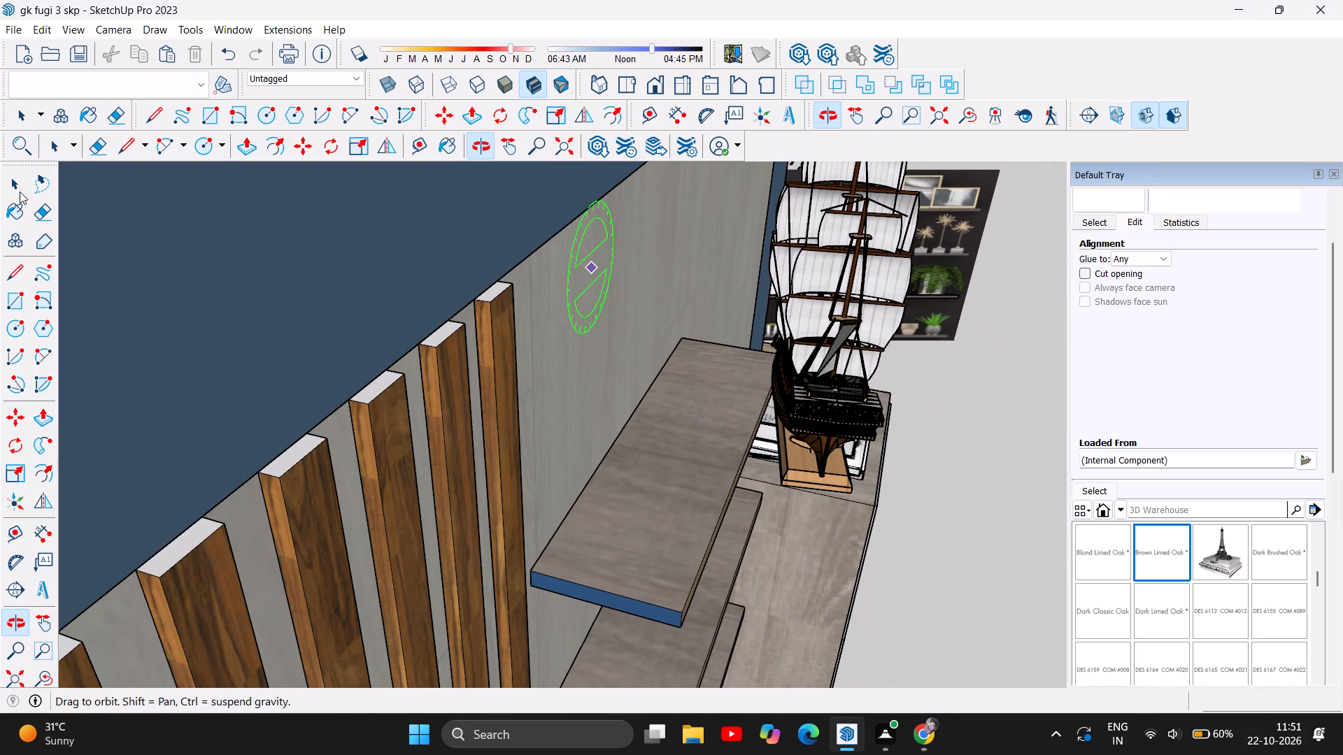
Move the ship about 9" back over the top wall shelf, towards the shelf end nearest the wooden slats.
left_click(20, 192)
left_click(800, 398)
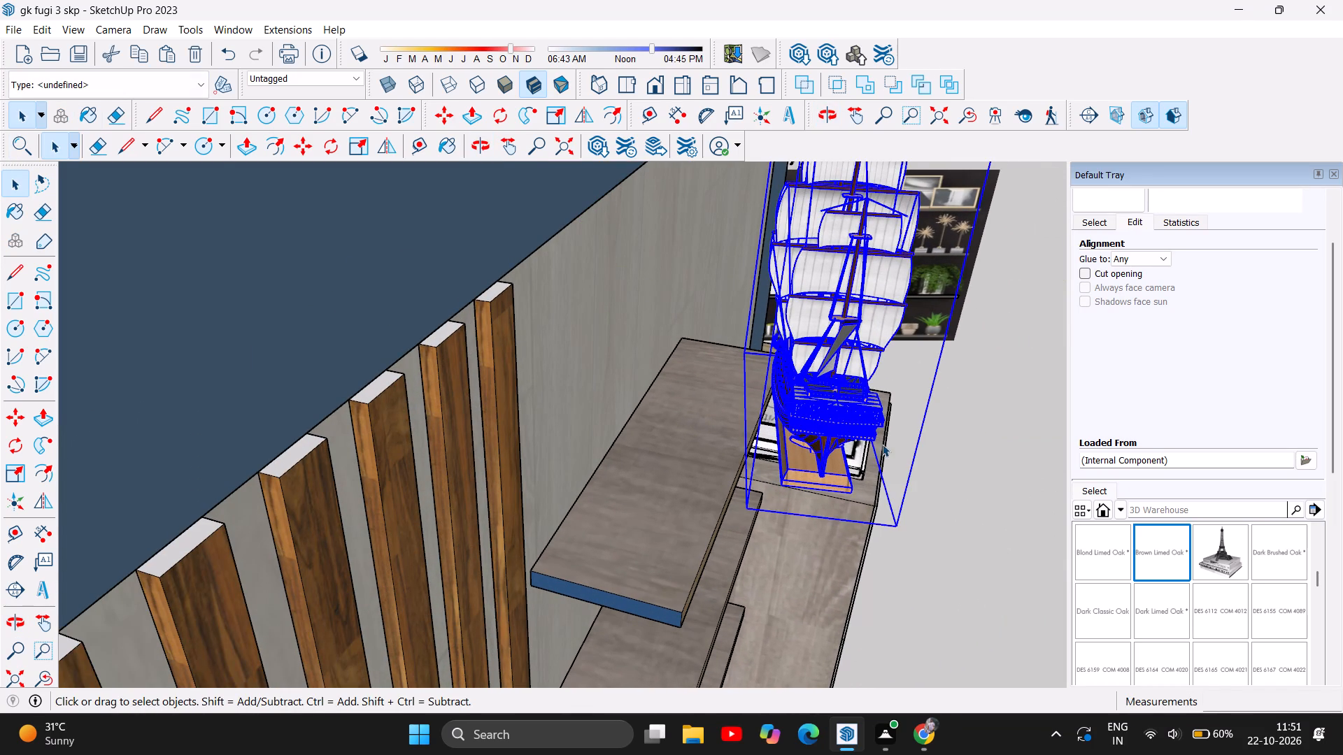
left_click(450, 126)
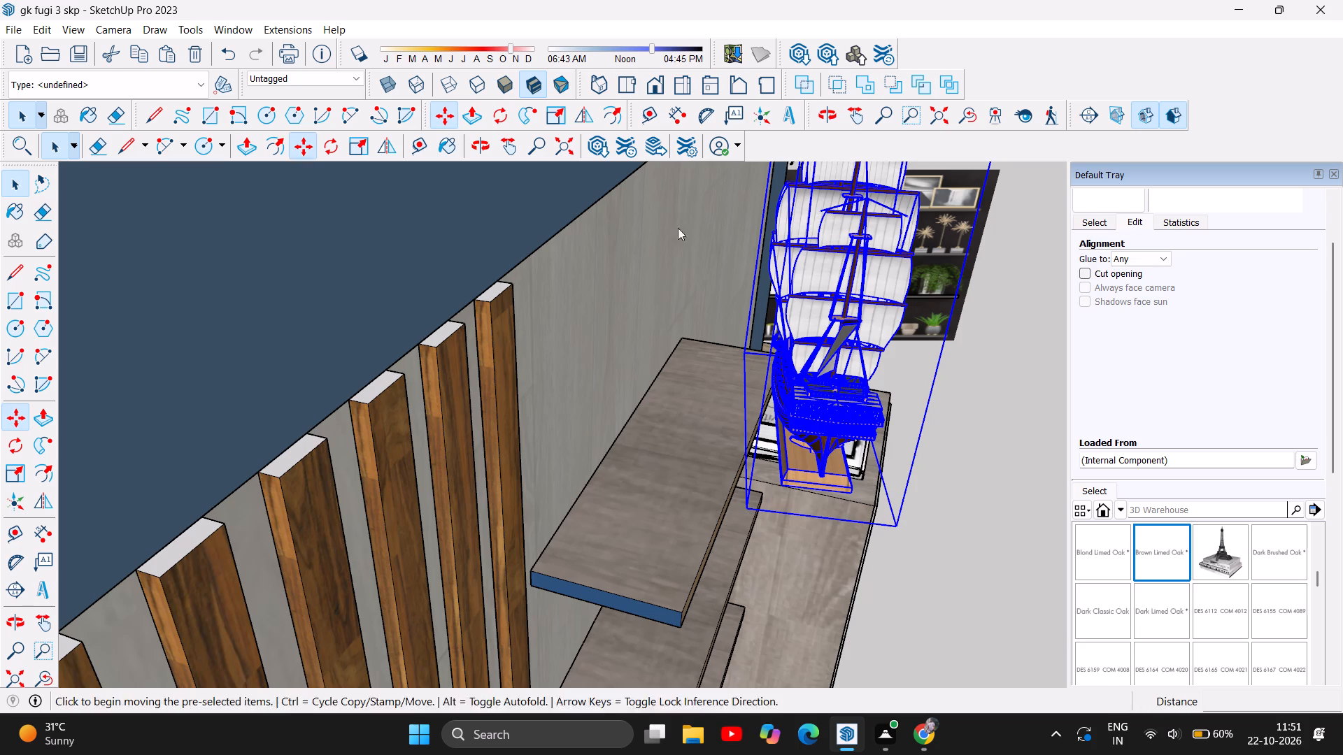
left_click_drag(864, 362, 747, 410)
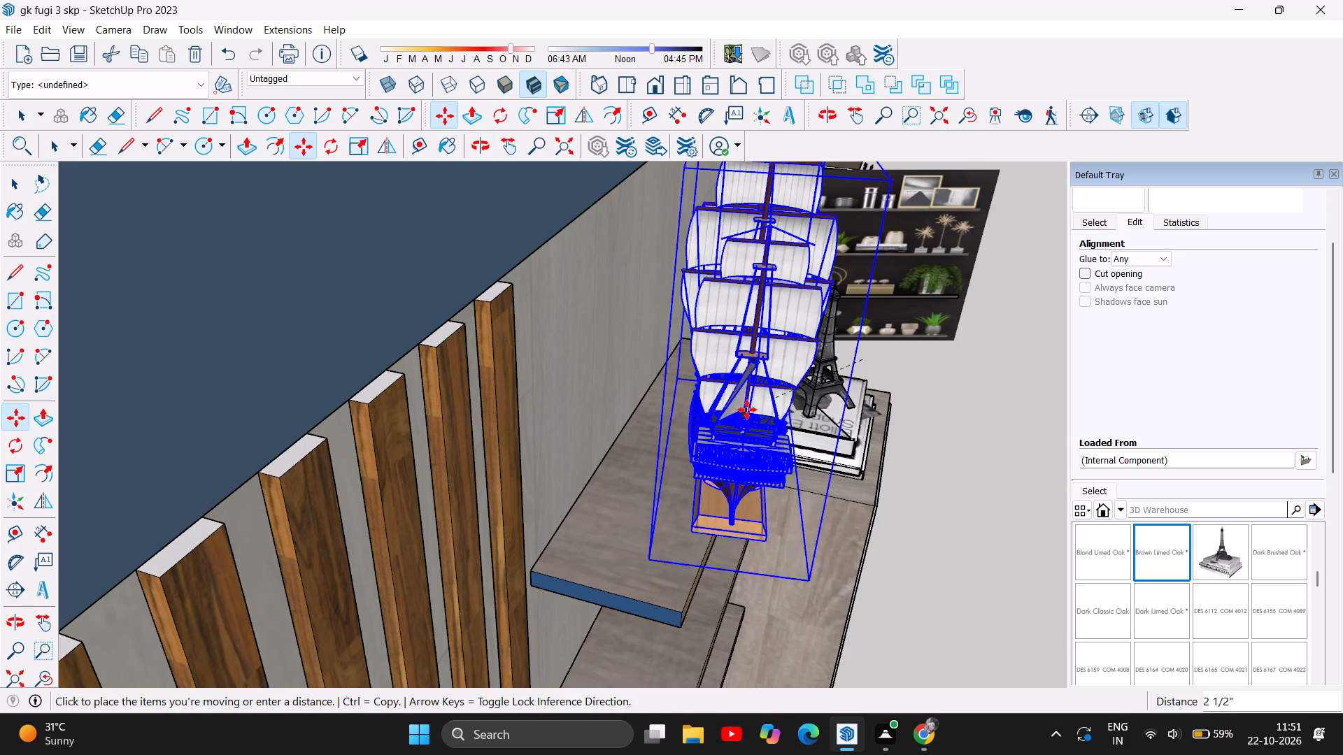
left_click_drag(747, 410, 684, 426)
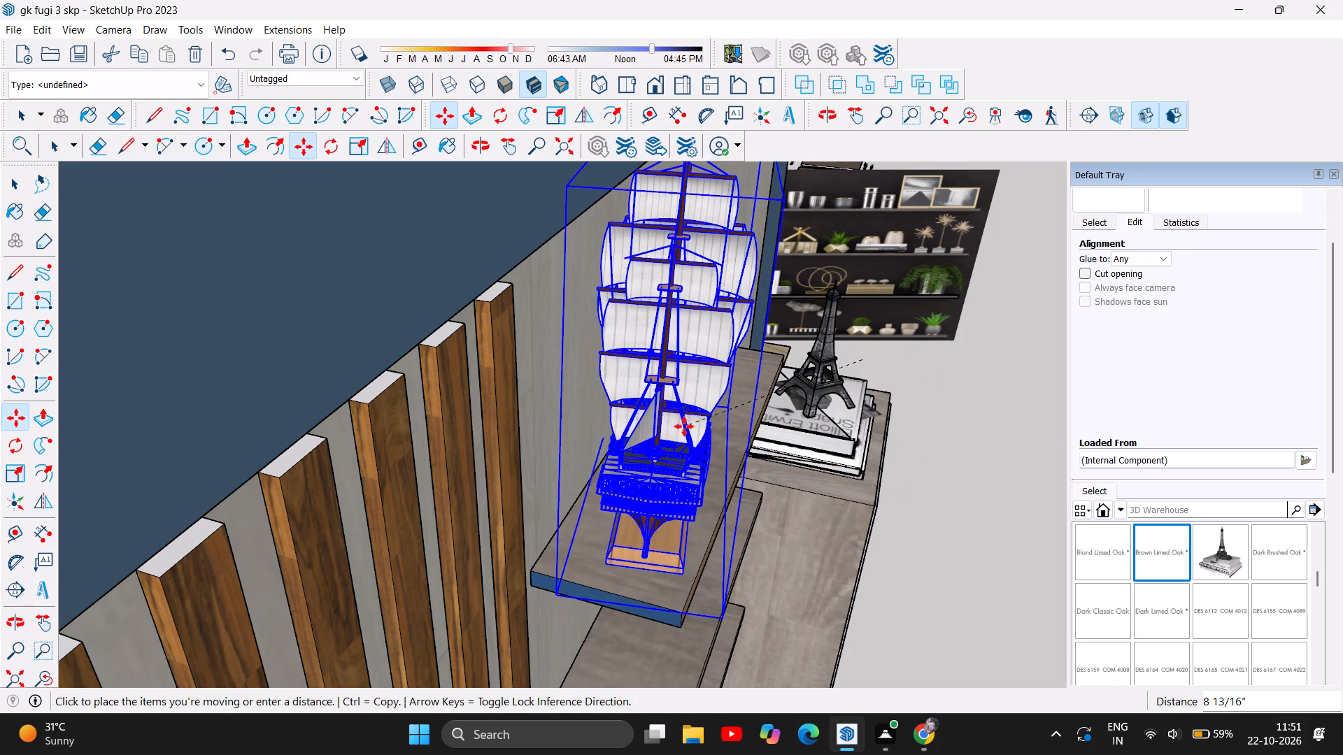
left_click_drag(684, 426, 718, 412)
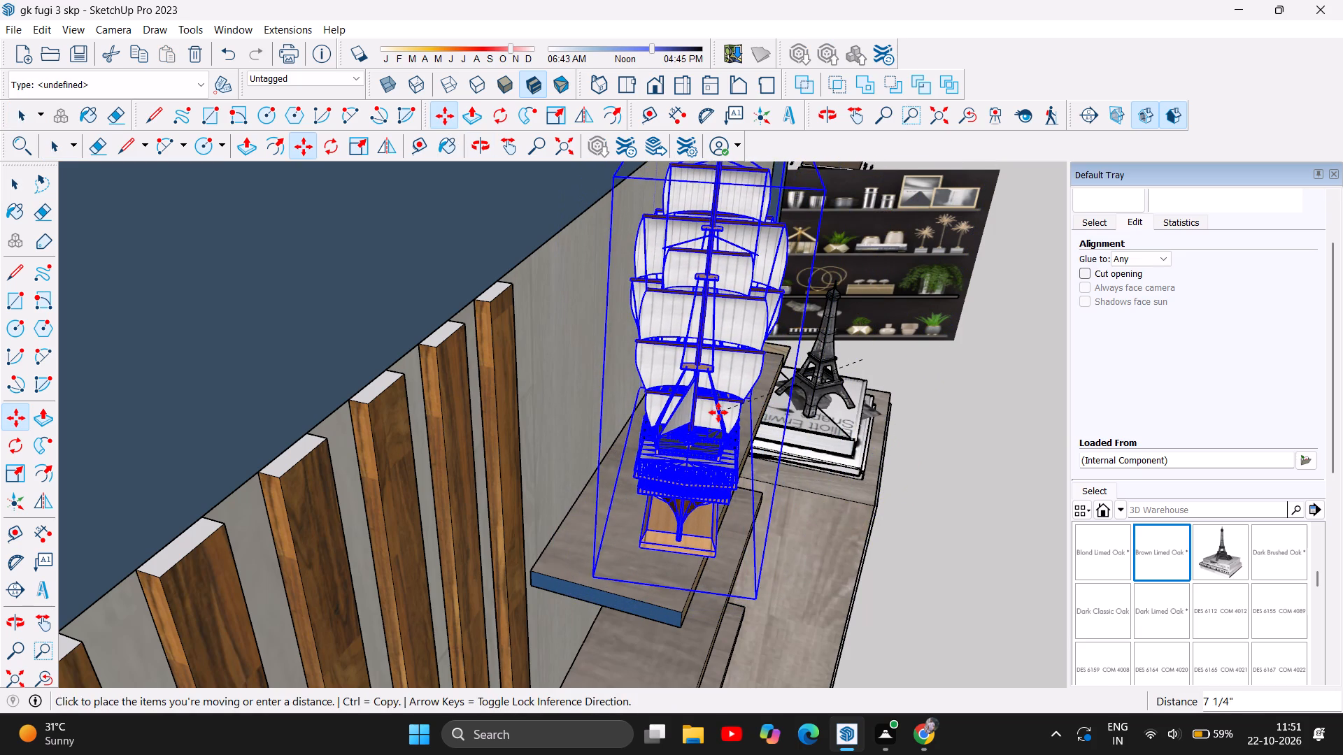
left_click_drag(718, 412, 685, 470)
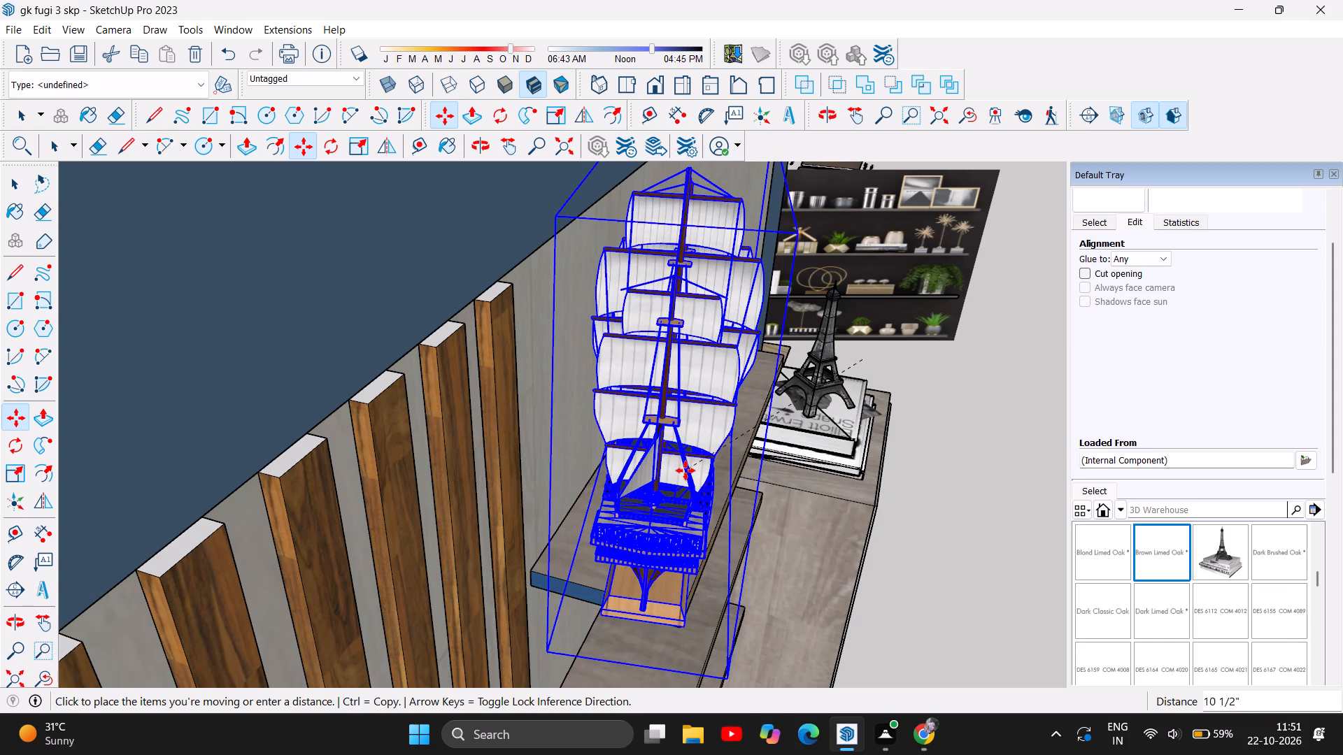
left_click_drag(685, 470, 683, 423)
Nudge the ship in small moves to adjust its wooden stand against the top surface of the upper wall shelf.
scroll(775, 525, "up", 6)
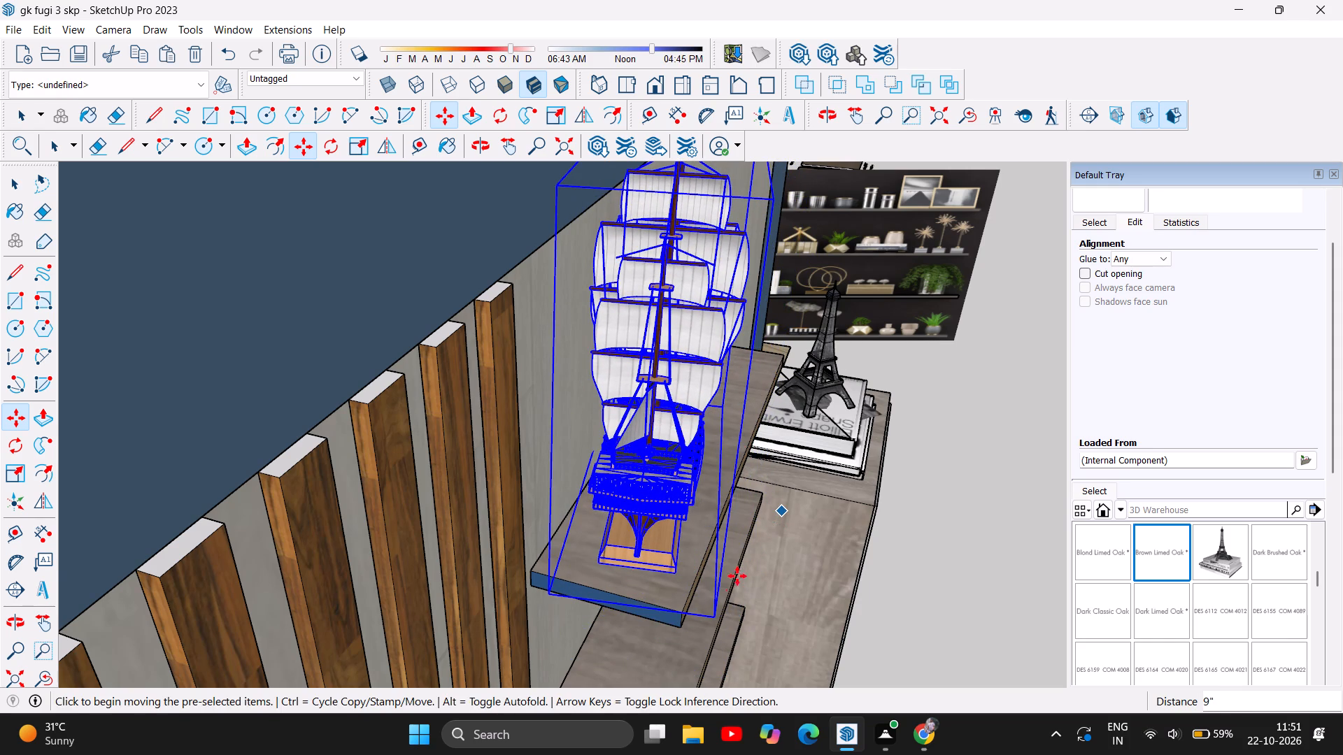
scroll(684, 654, "up", 8)
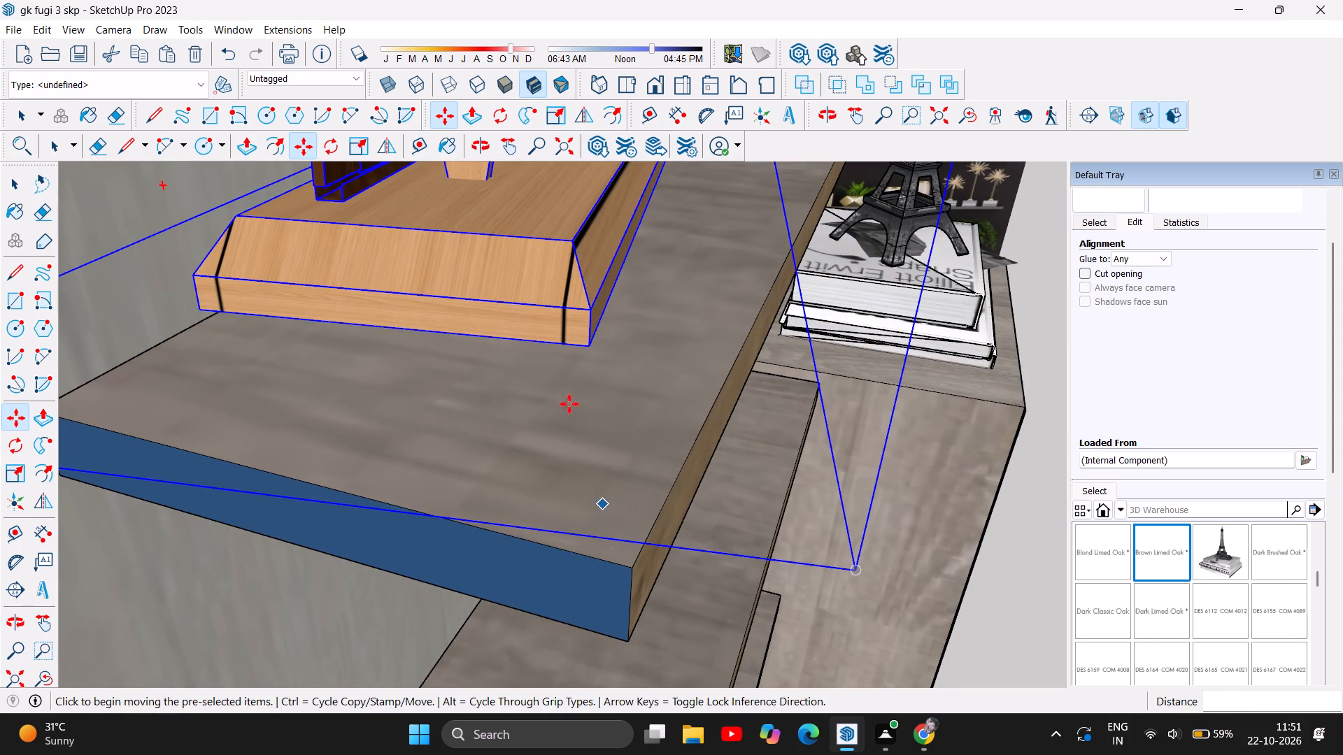
left_click_drag(523, 294, 561, 400)
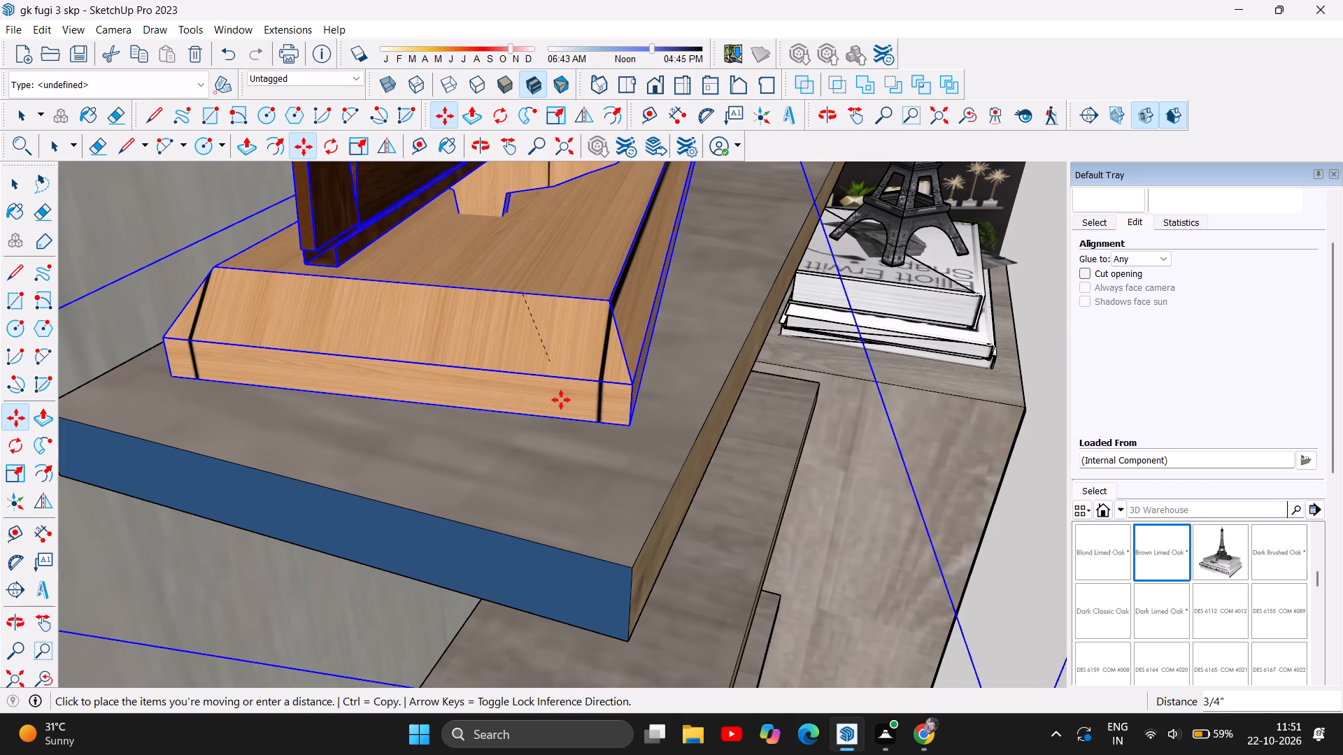
left_click_drag(561, 400, 592, 378)
left_click_drag(593, 315, 616, 456)
left_click_drag(616, 448, 621, 417)
left_click_drag(572, 436, 592, 388)
left_click_drag(585, 375, 592, 296)
left_click_drag(592, 296, 589, 287)
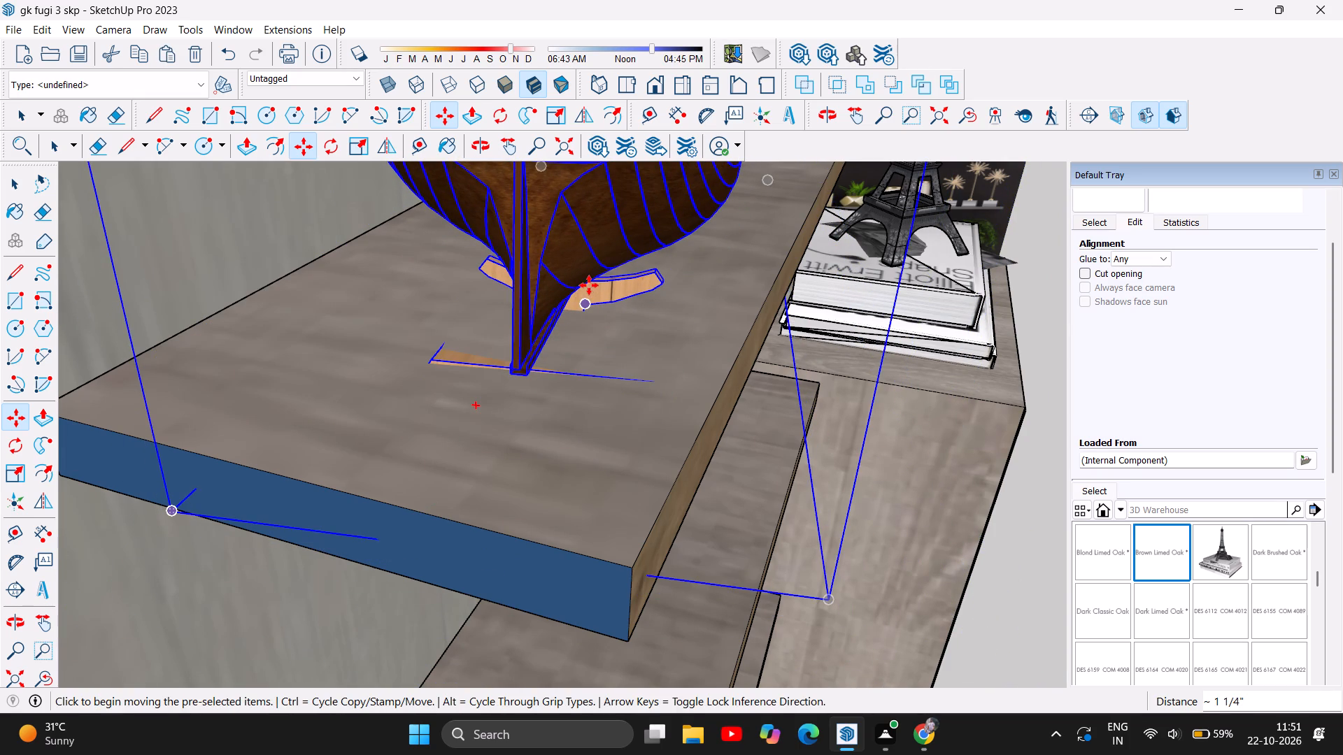
Move the ship about 1 7/16" to set its wooden stand on top of the upper wall shelf, and deselect it.
scroll(518, 527, "down", 5)
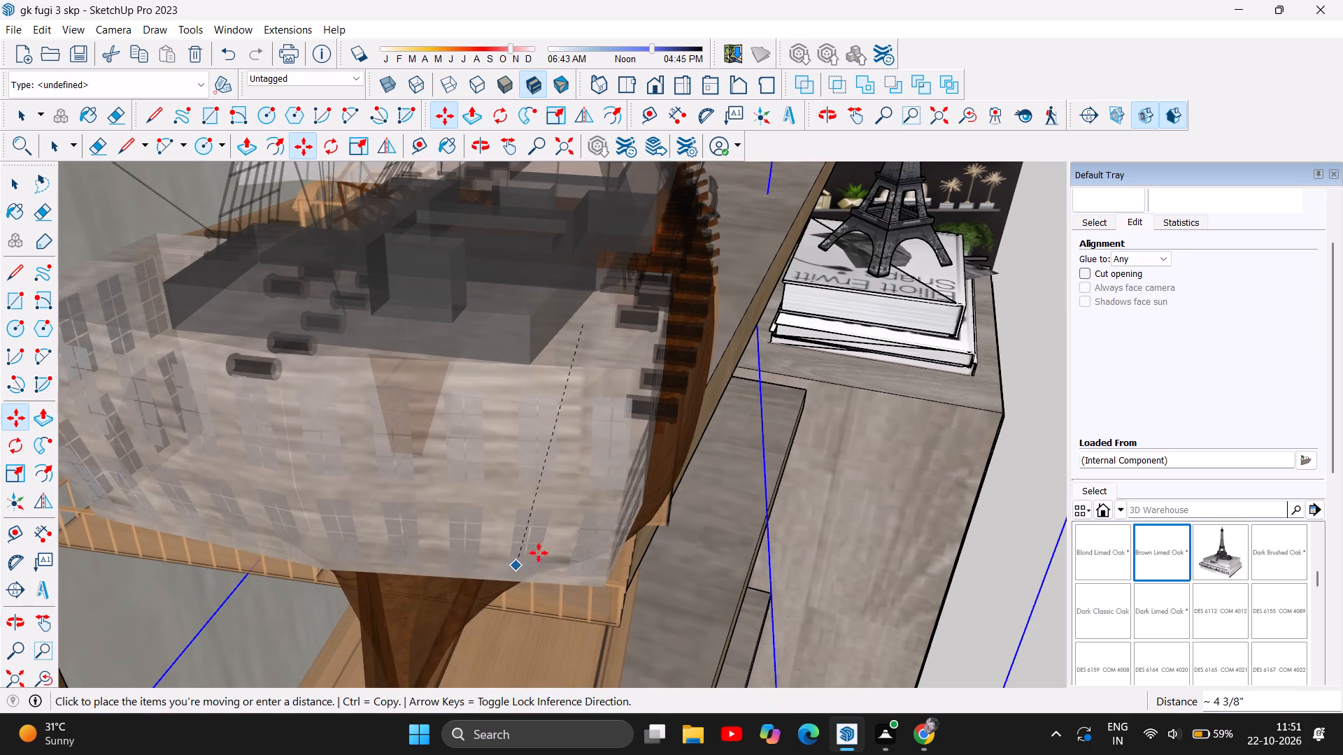
scroll(560, 524, "down", 3)
scroll(587, 459, "down", 5)
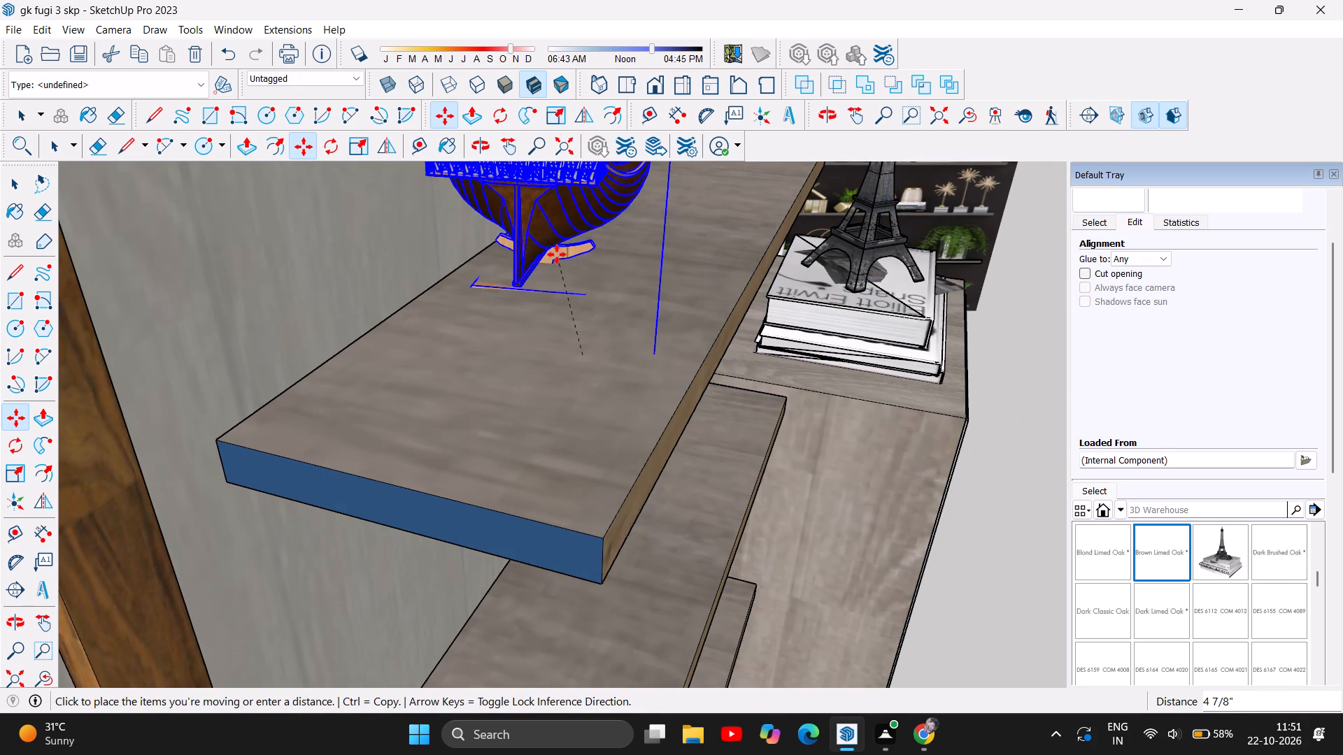
scroll(555, 275, "down", 1)
scroll(562, 356, "down", 5)
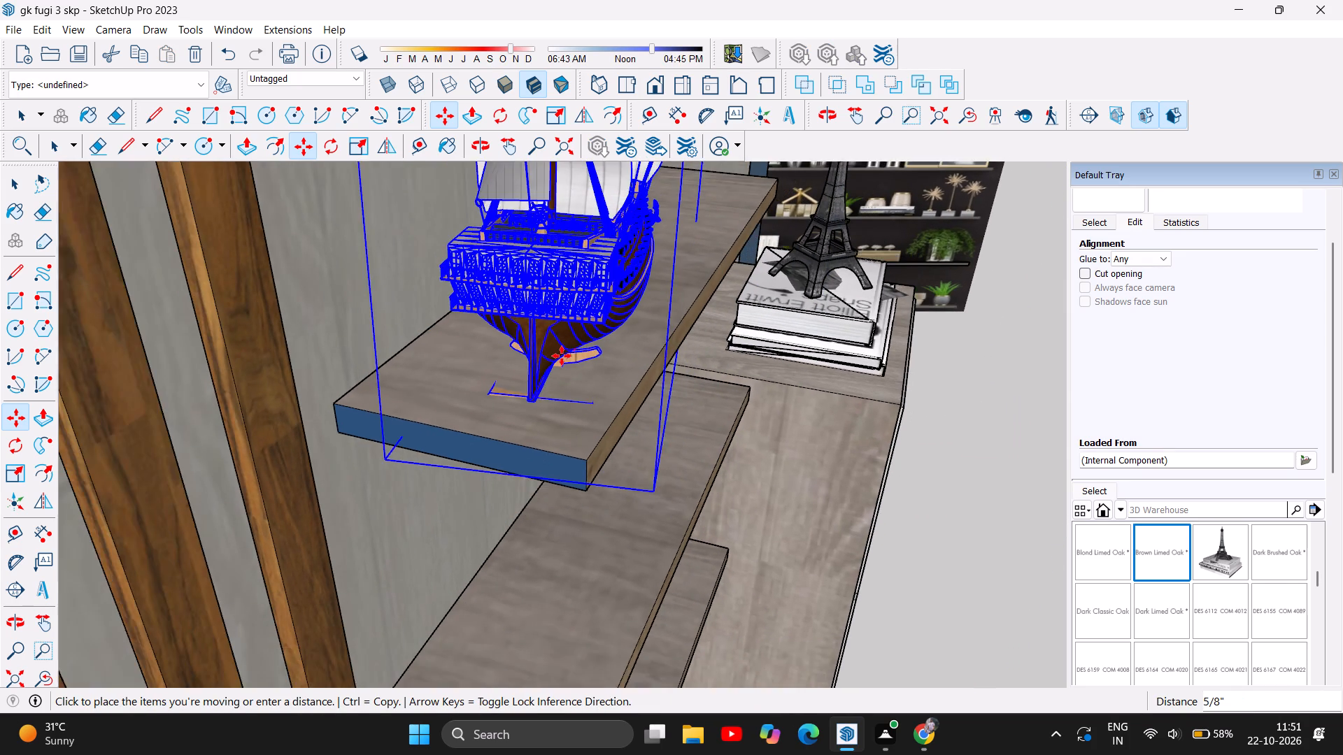
scroll(562, 356, "down", 6)
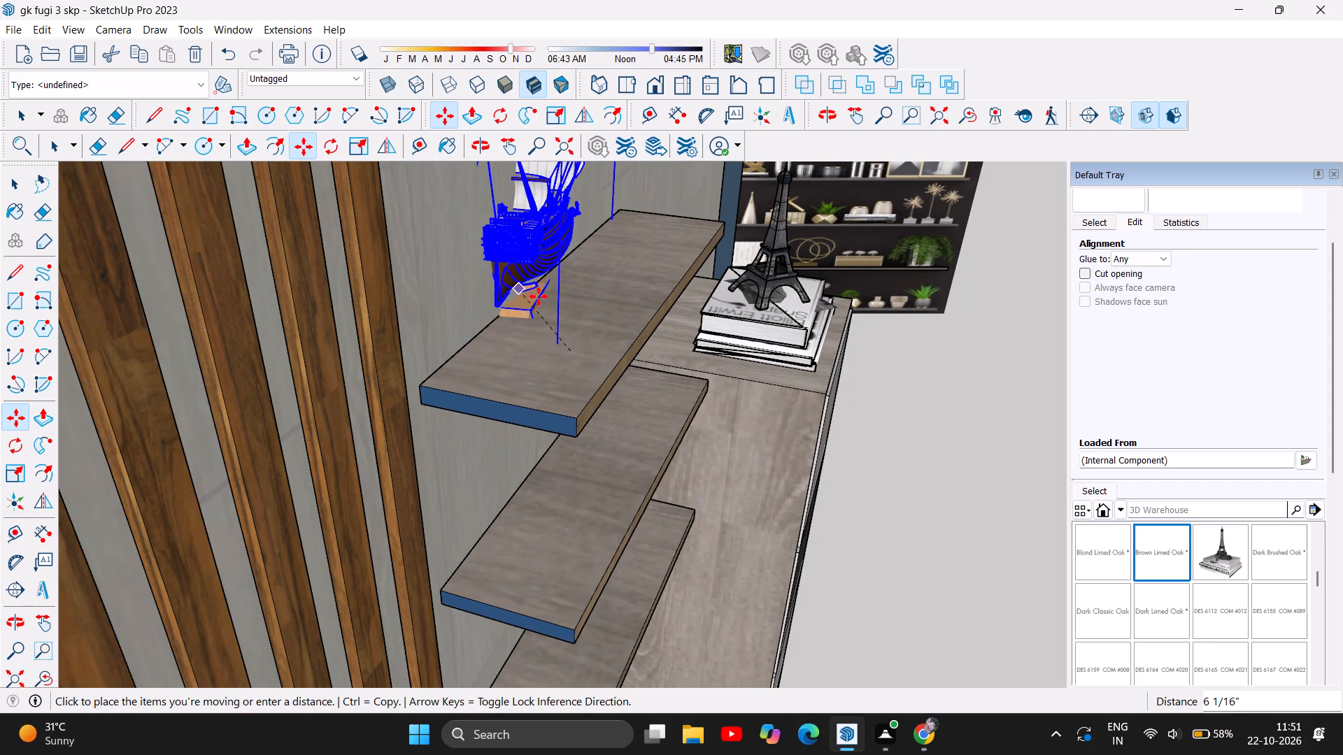
scroll(564, 317, "down", 3)
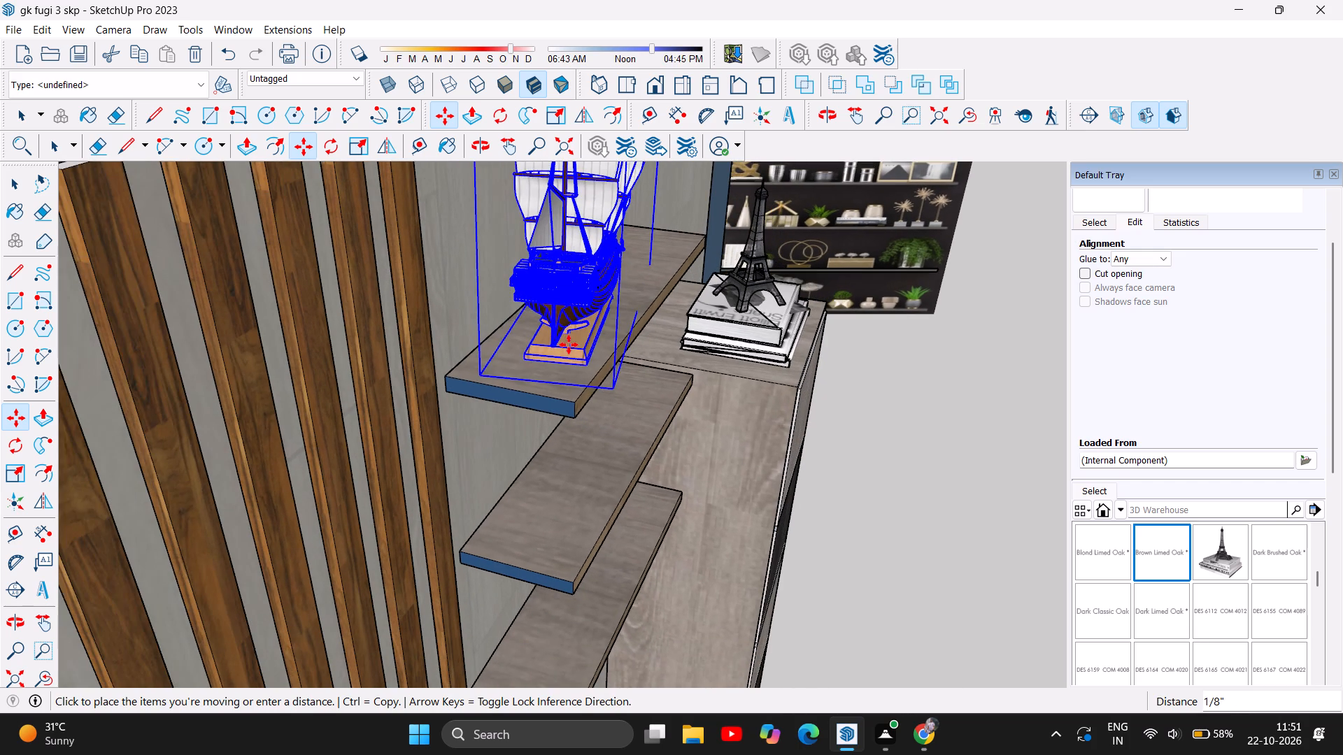
left_click(567, 319)
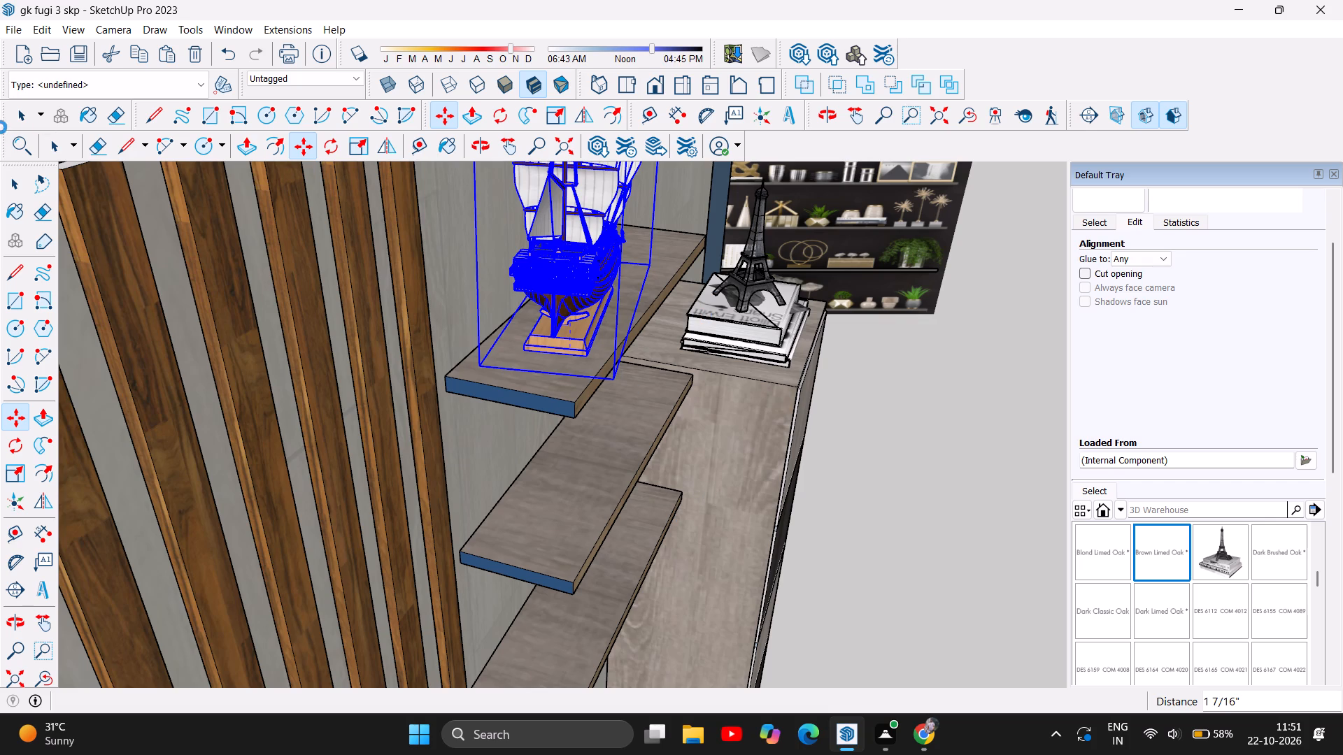
left_click(19, 194)
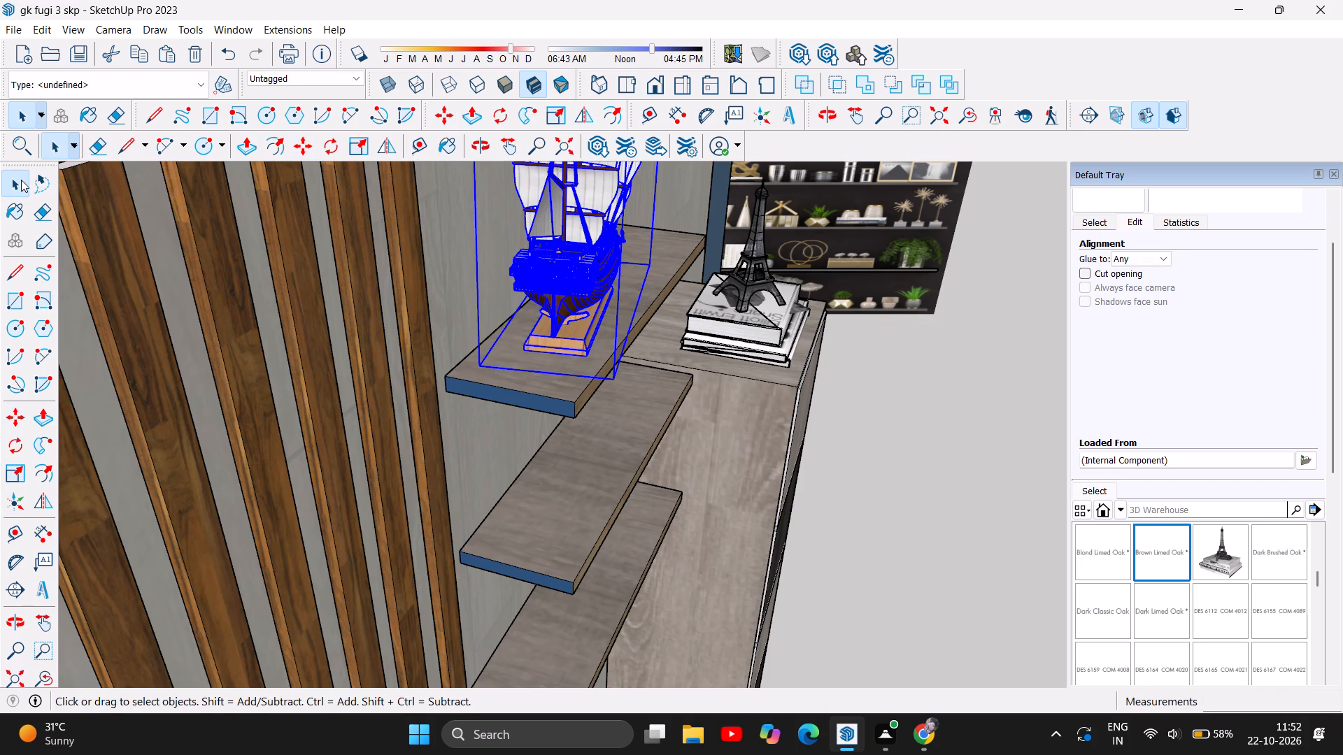
left_click(954, 456)
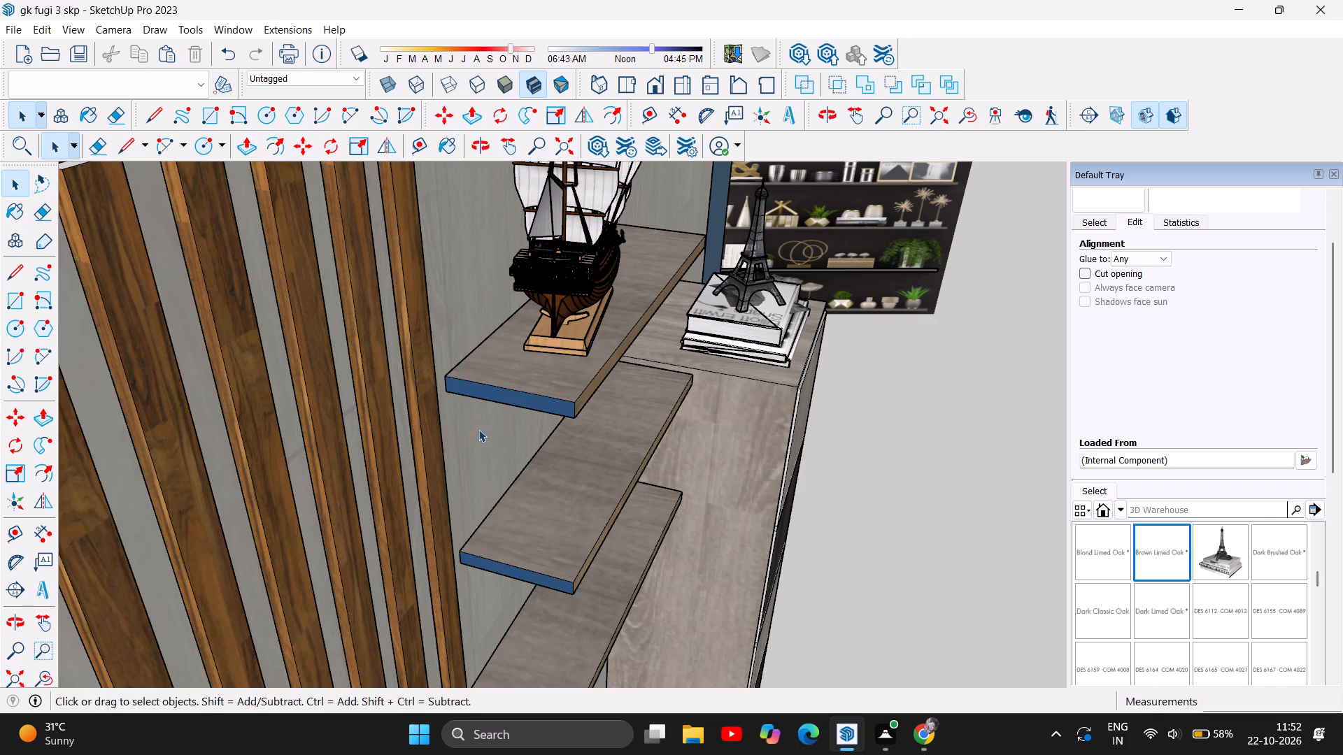
Examine the ship's placement on the top wall shelf from the front, in the whole TV unit and close up.
scroll(462, 417, "down", 5)
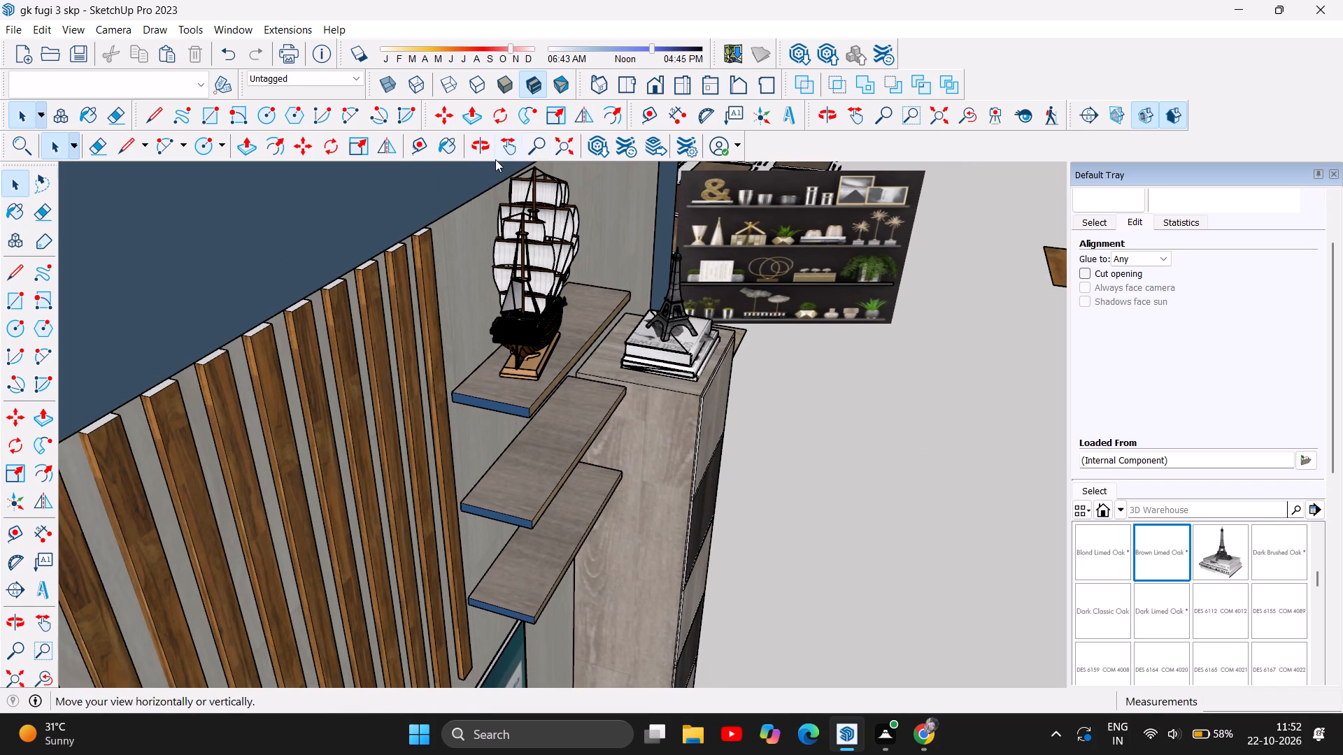
left_click(479, 150)
left_click_drag(955, 460, 588, 419)
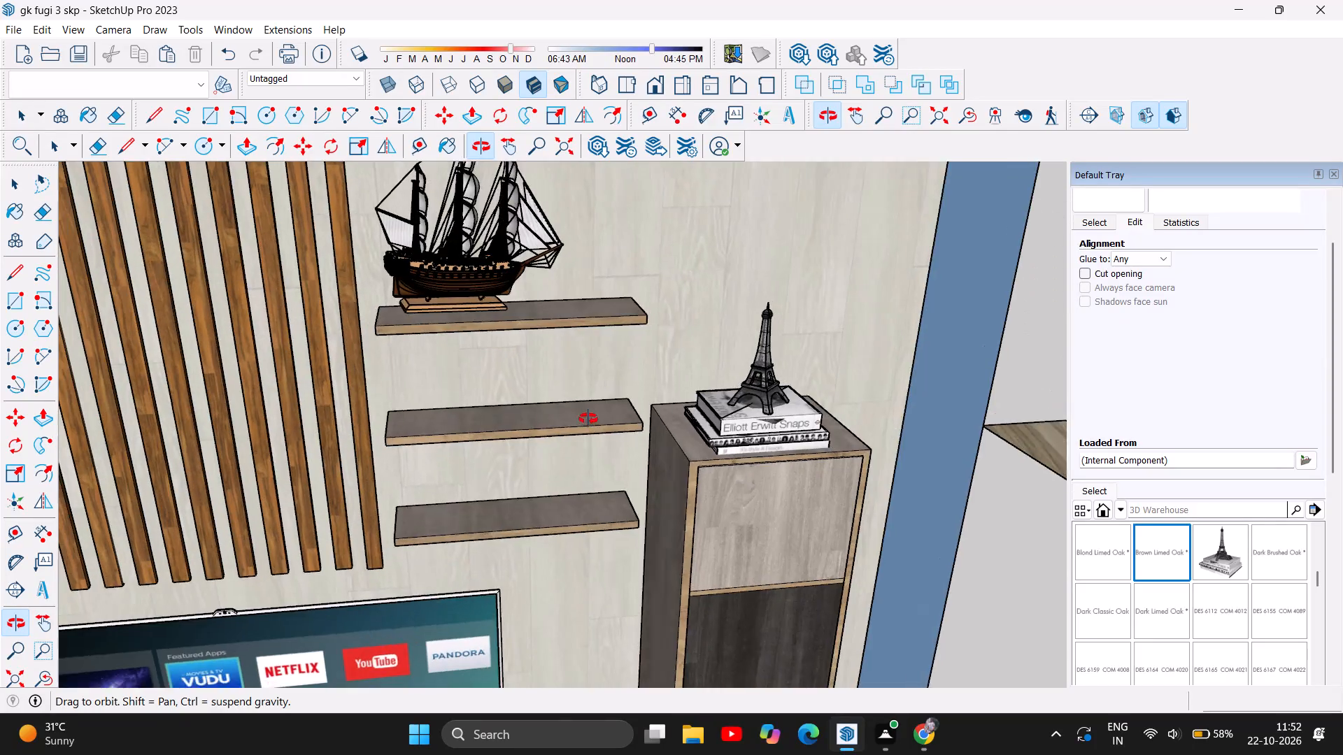
left_click_drag(588, 419, 560, 410)
scroll(681, 357, "down", 5)
scroll(681, 357, "up", 1)
scroll(703, 344, "down", 5)
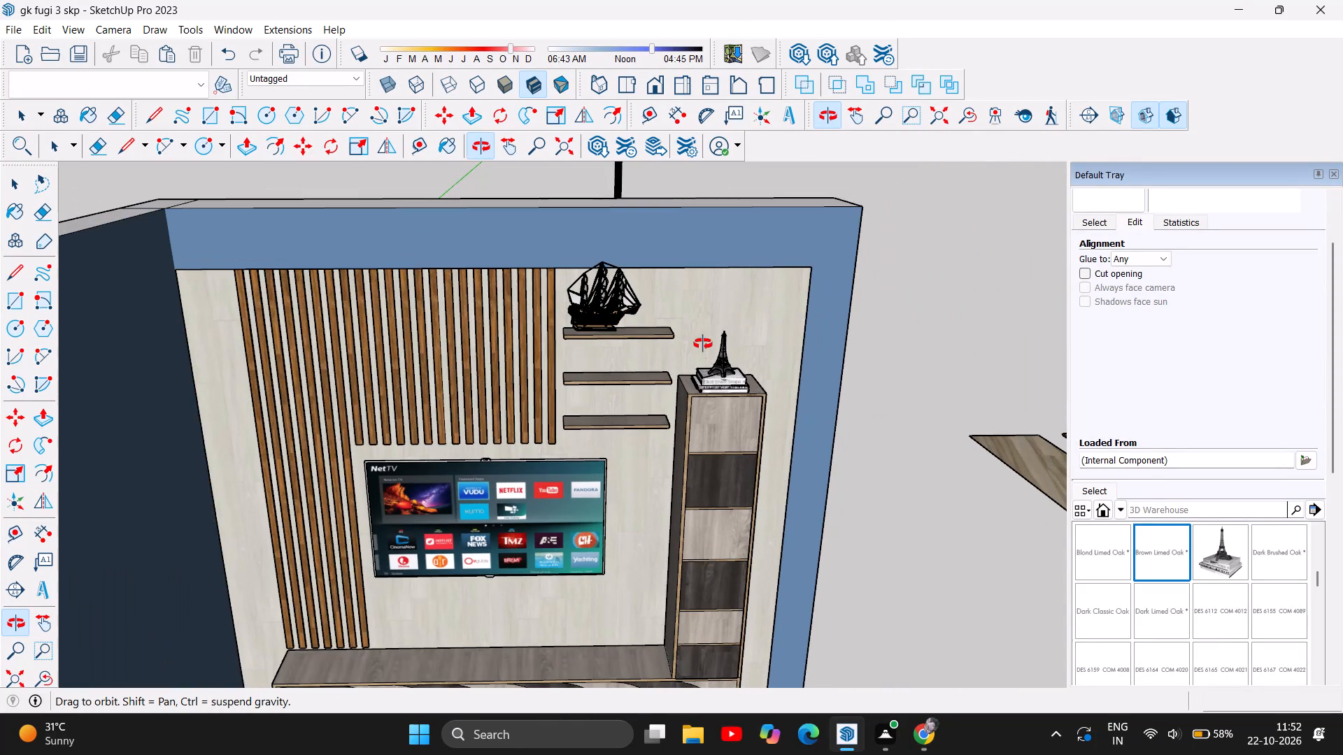
scroll(578, 386, "up", 4)
scroll(627, 259, "up", 8)
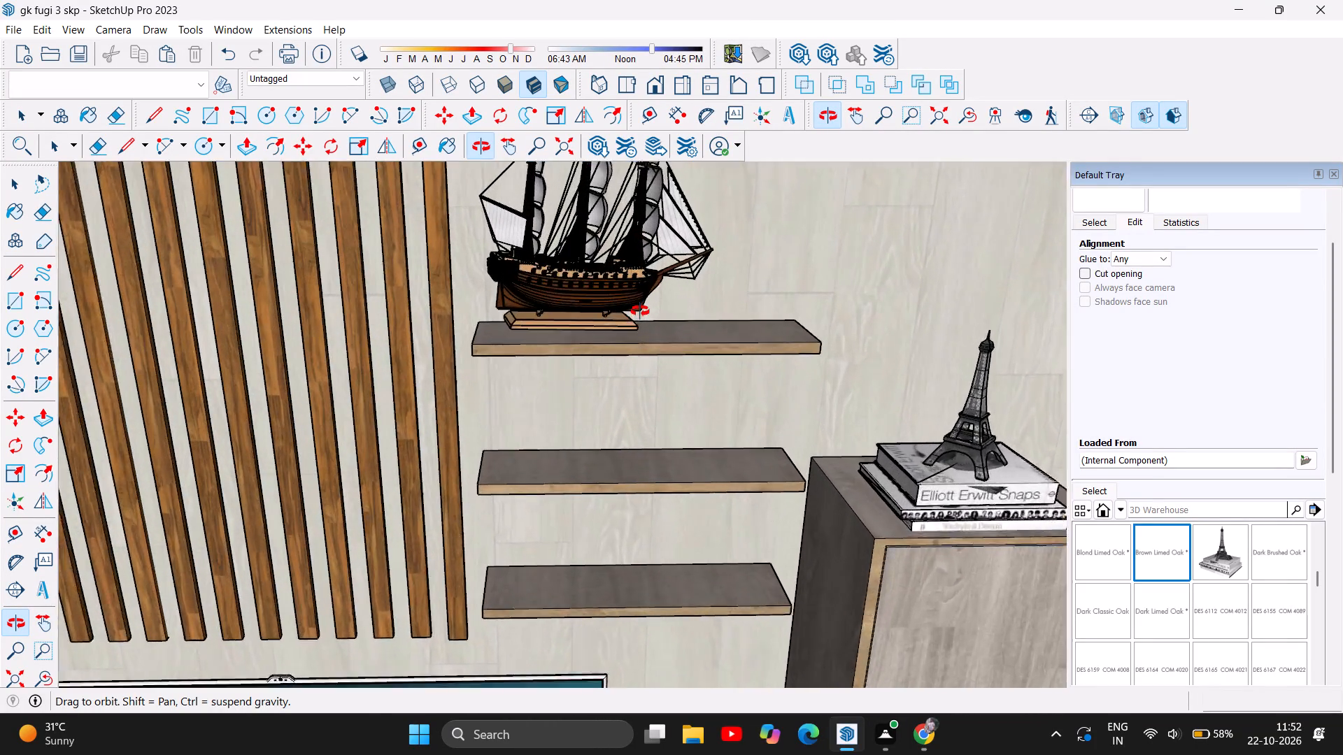
scroll(640, 311, "up", 8)
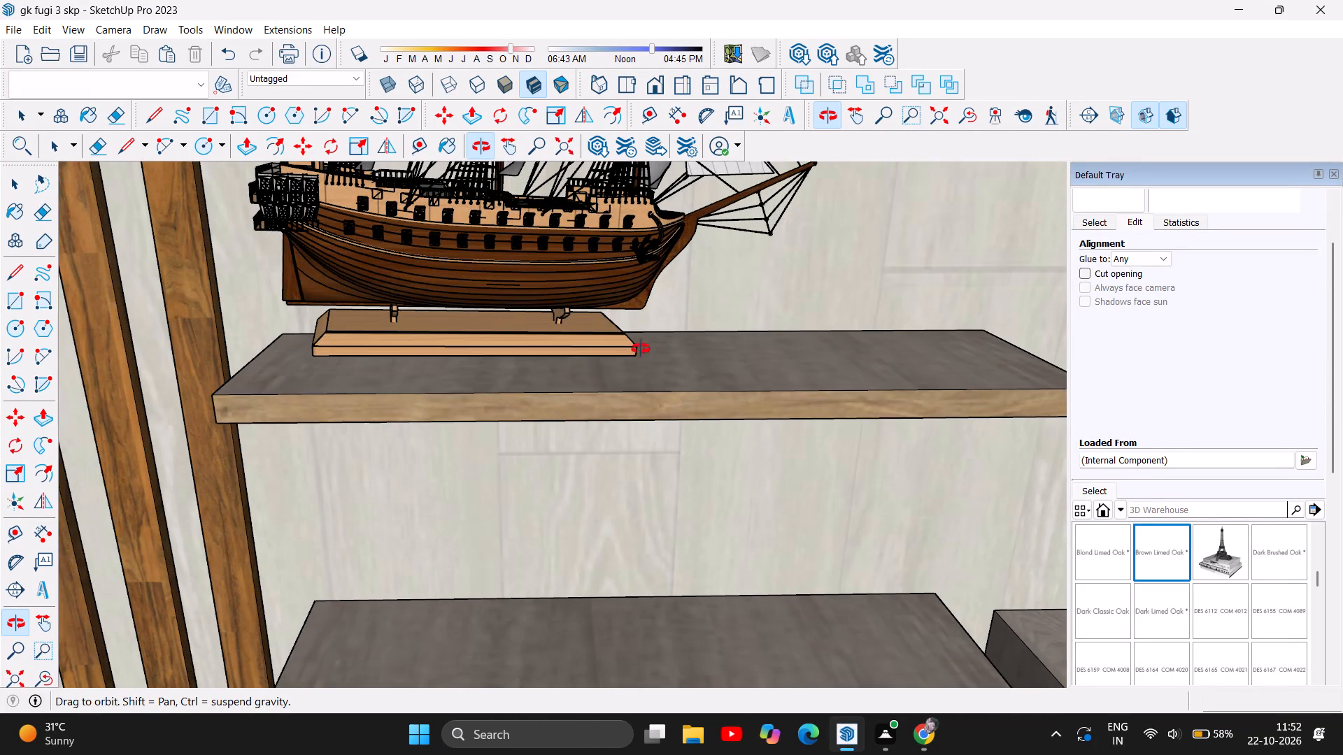
Examine the ship on the top wall shelf up close and within the whole TV unit.
scroll(356, 410, "up", 6)
scroll(322, 357, "up", 12)
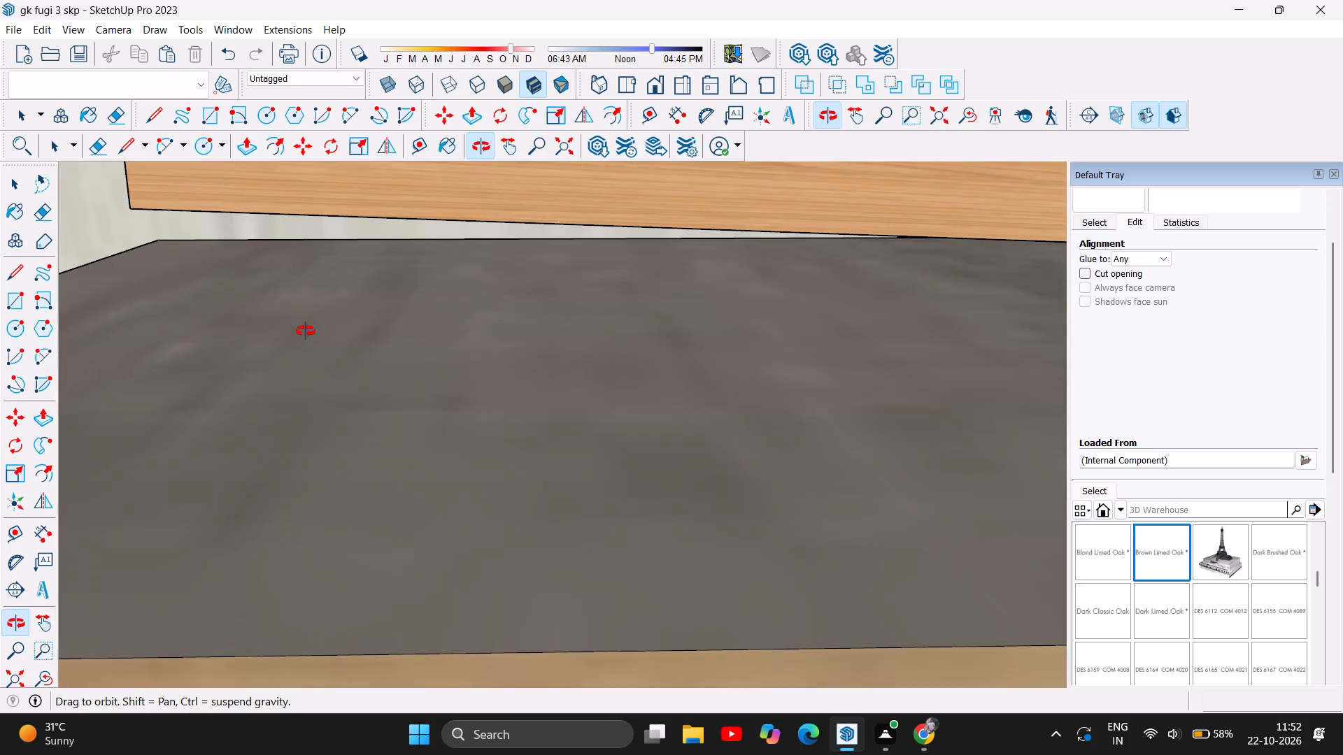
scroll(327, 326, "down", 6)
scroll(516, 371, "down", 5)
scroll(754, 347, "down", 11)
scroll(754, 347, "up", 1)
scroll(754, 347, "down", 17)
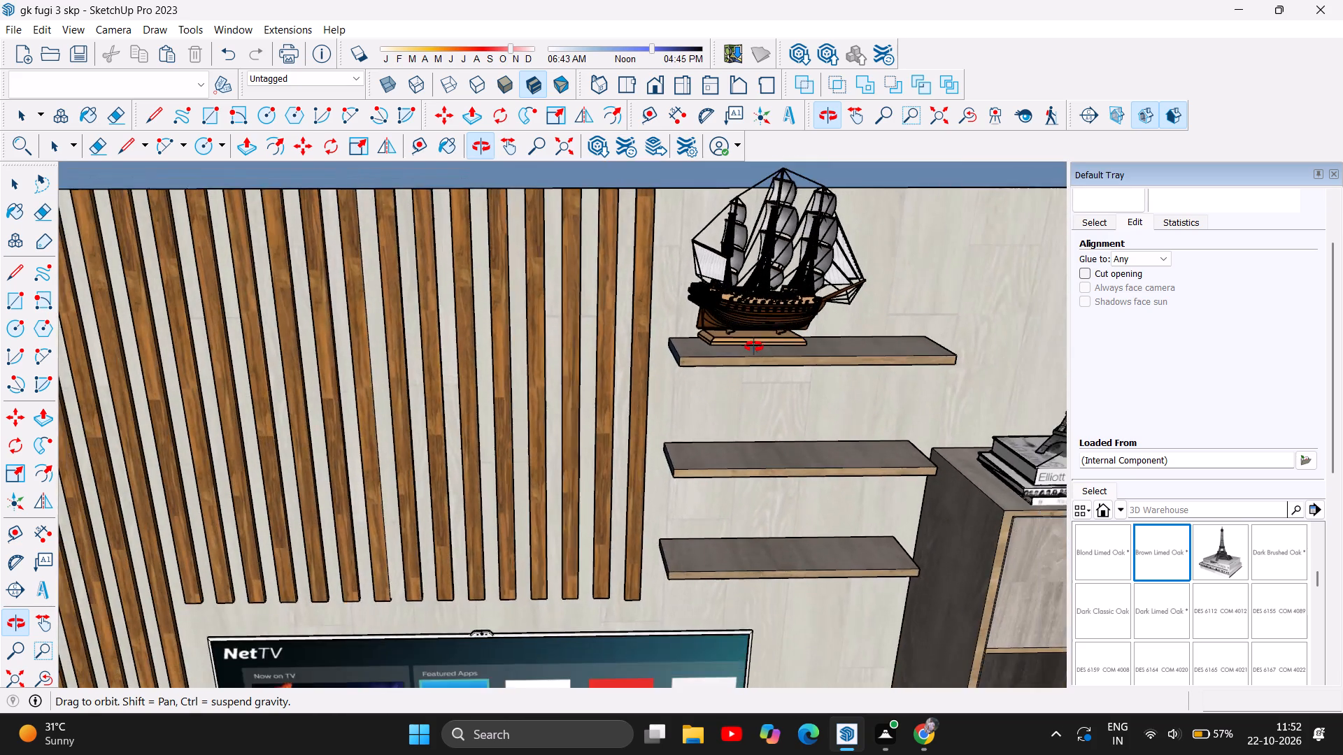
scroll(754, 347, "down", 10)
scroll(585, 220, "down", 5)
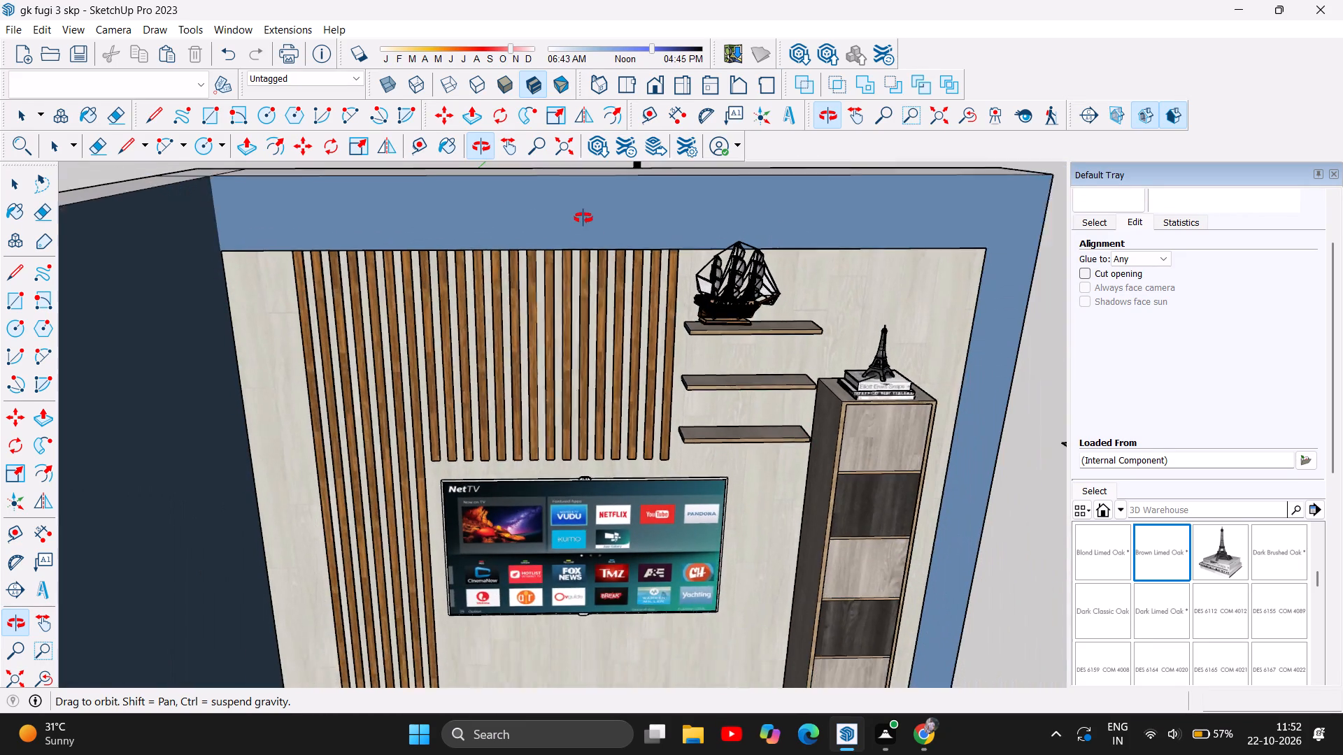
scroll(583, 218, "down", 1)
scroll(439, 344, "down", 4)
scroll(607, 472, "up", 6)
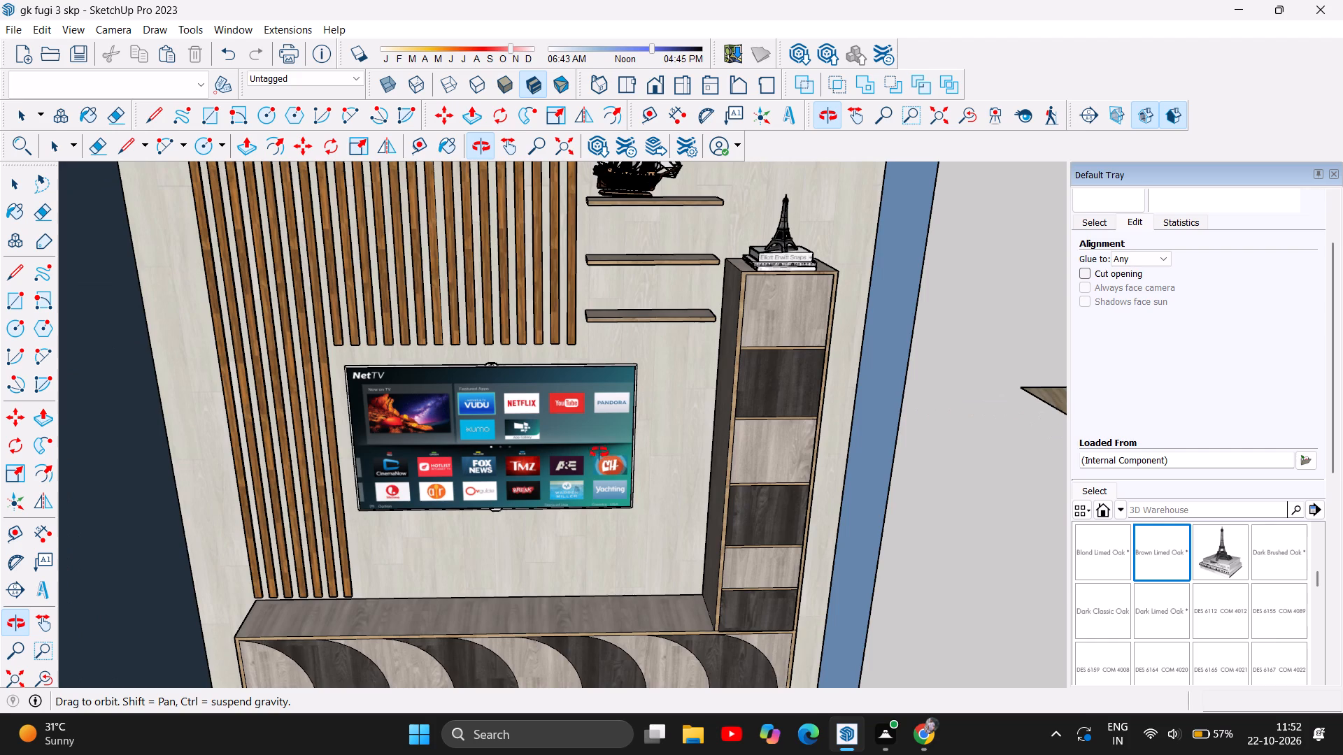
scroll(596, 445, "up", 2)
scroll(597, 443, "down", 9)
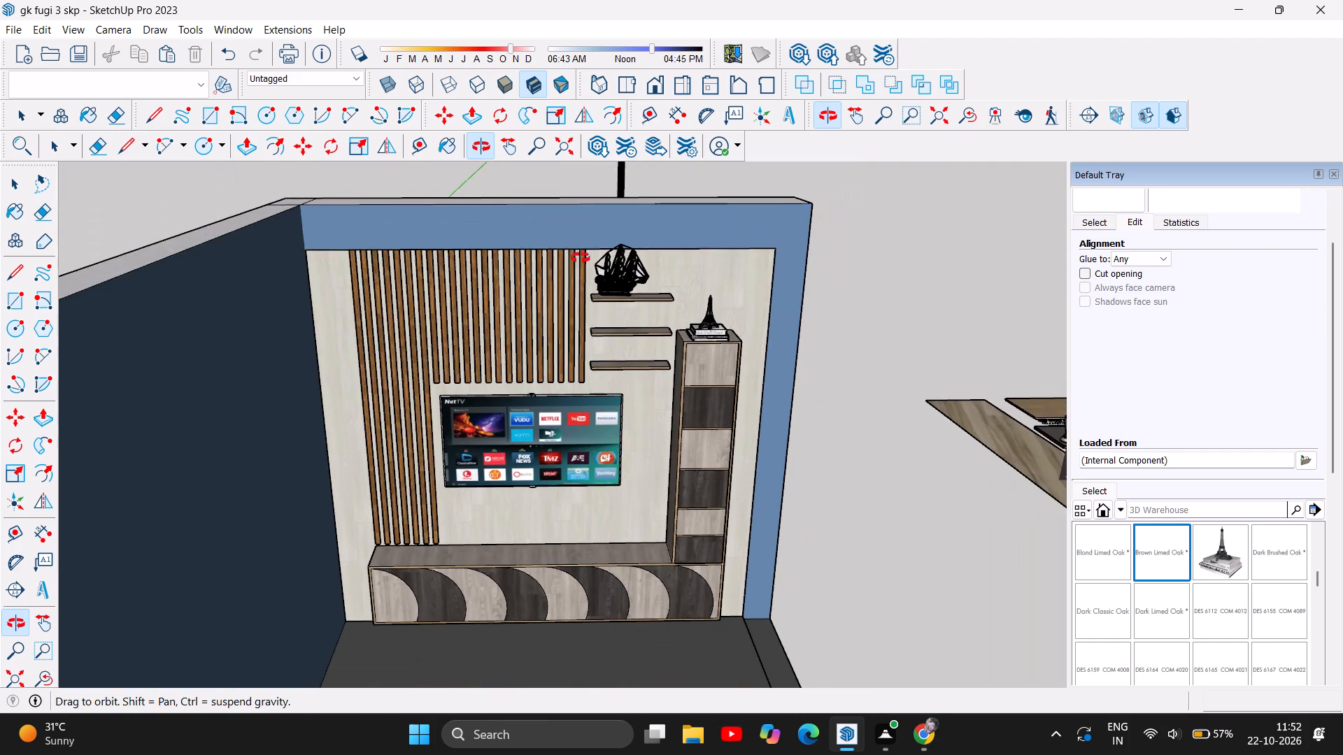
Delete the decorative ship from the top wall shelf.
scroll(601, 246, "up", 14)
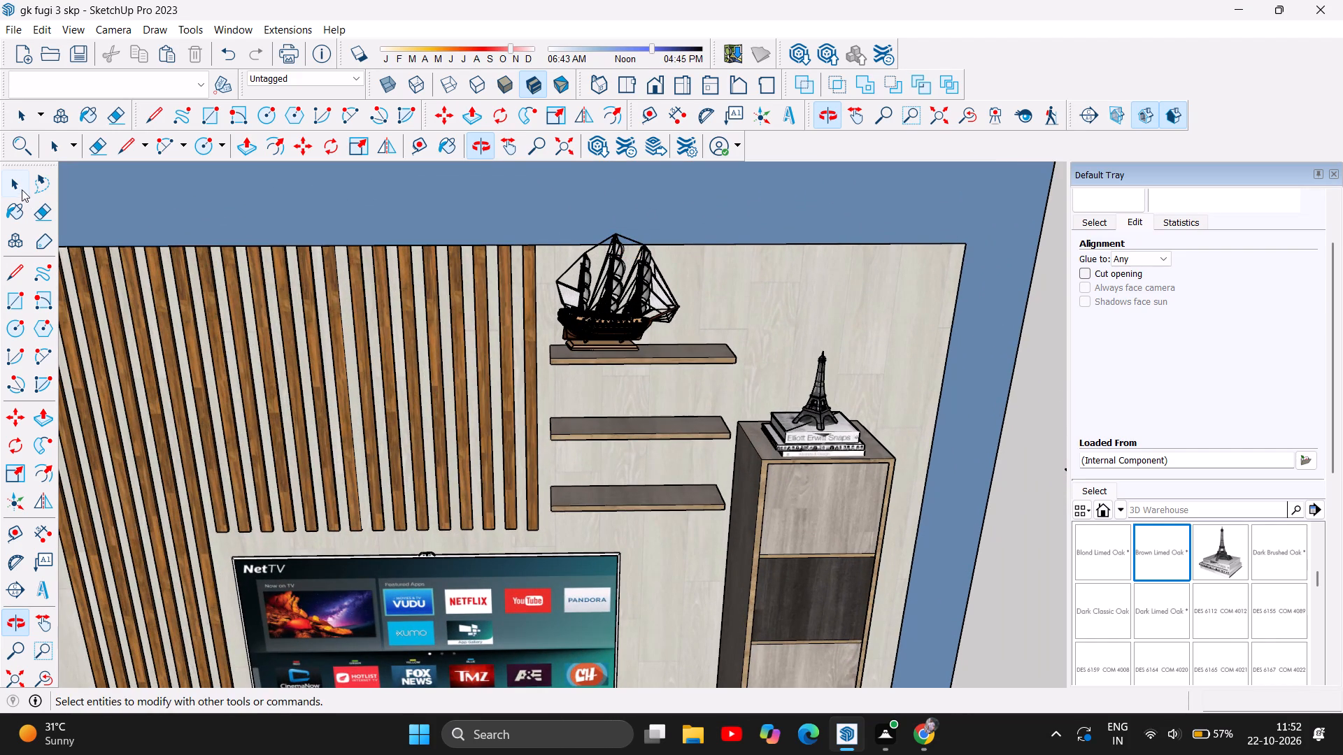
left_click(21, 189)
left_click(583, 330)
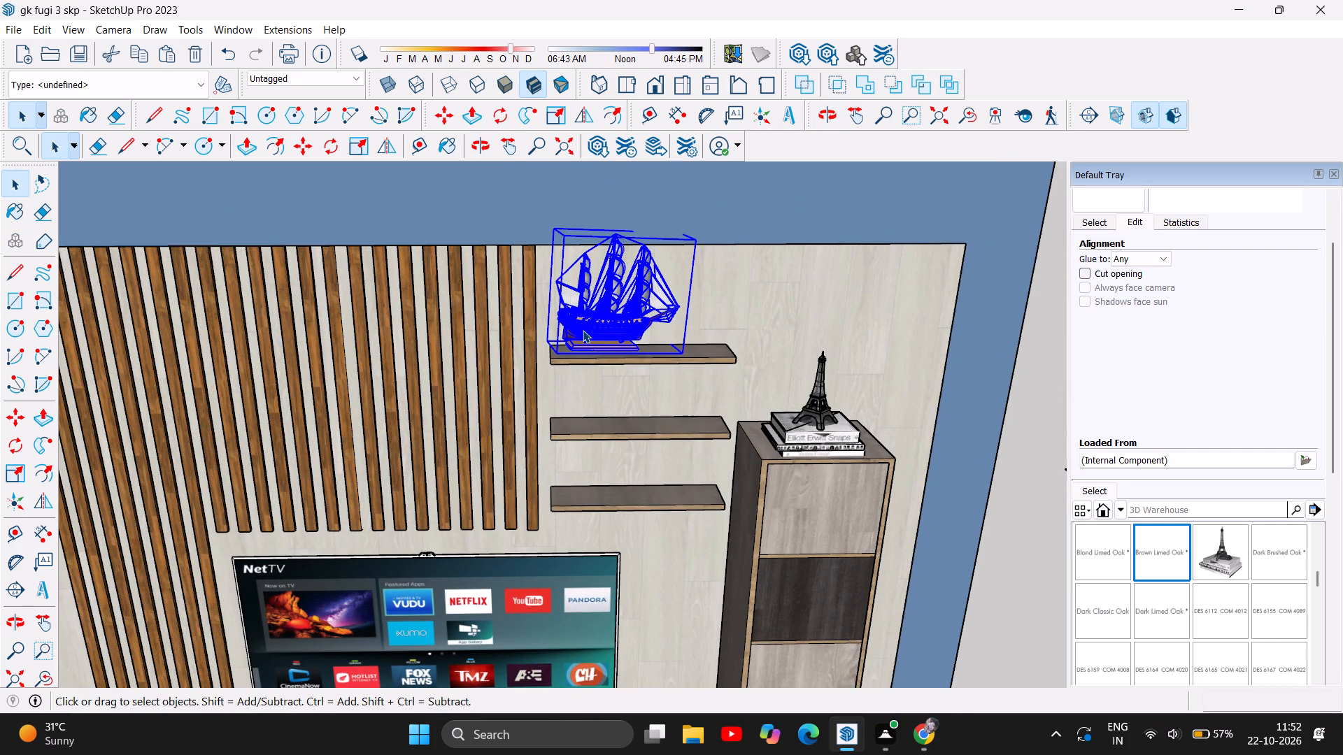
key("Delete")
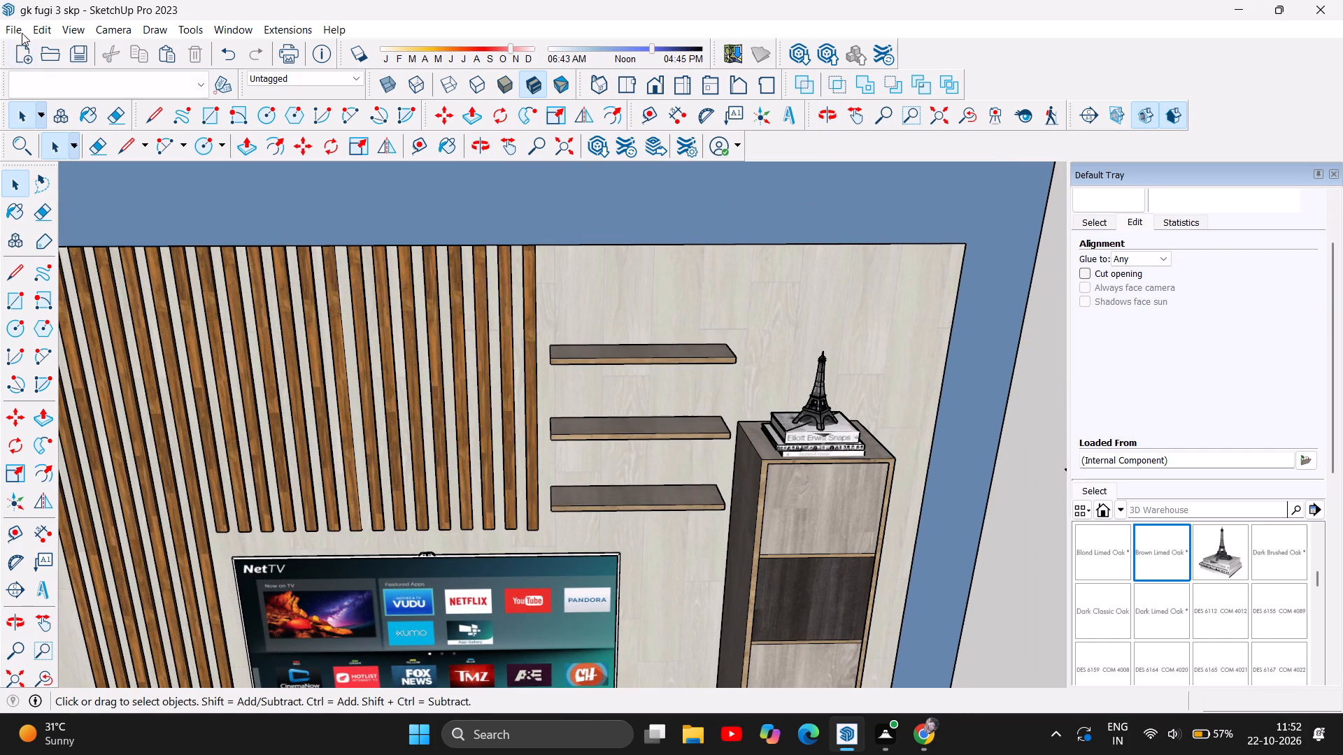
Import the DECOR+00 model from Downloads and place it at the front edge of the top wall shelf.
left_click(18, 24)
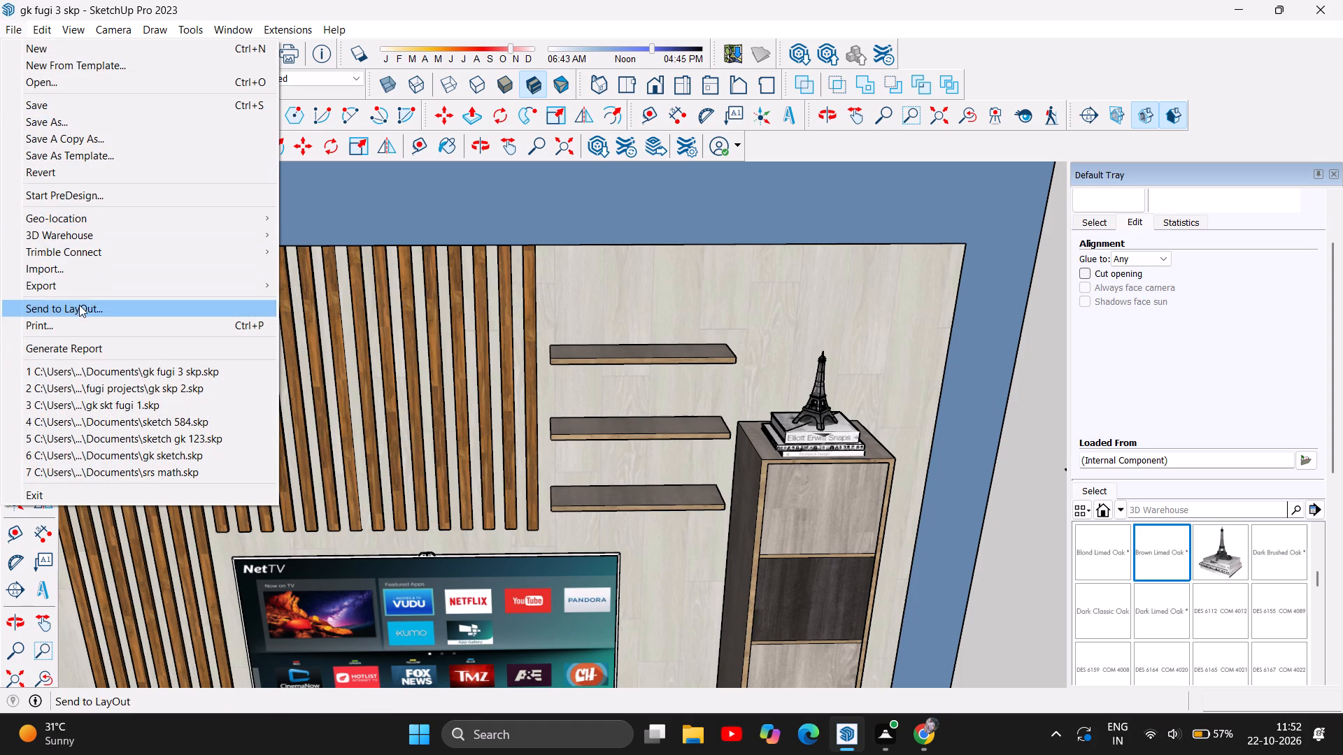
left_click(80, 265)
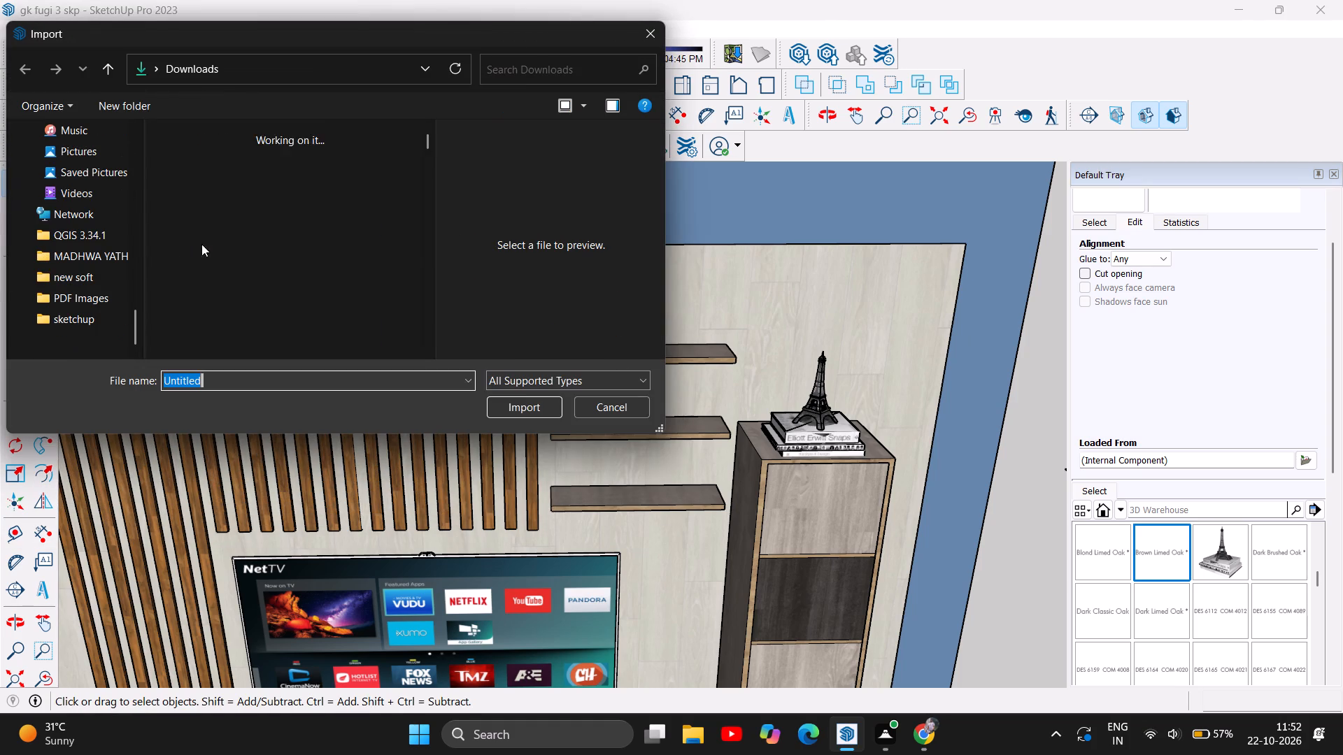
scroll(320, 264, "down", 2)
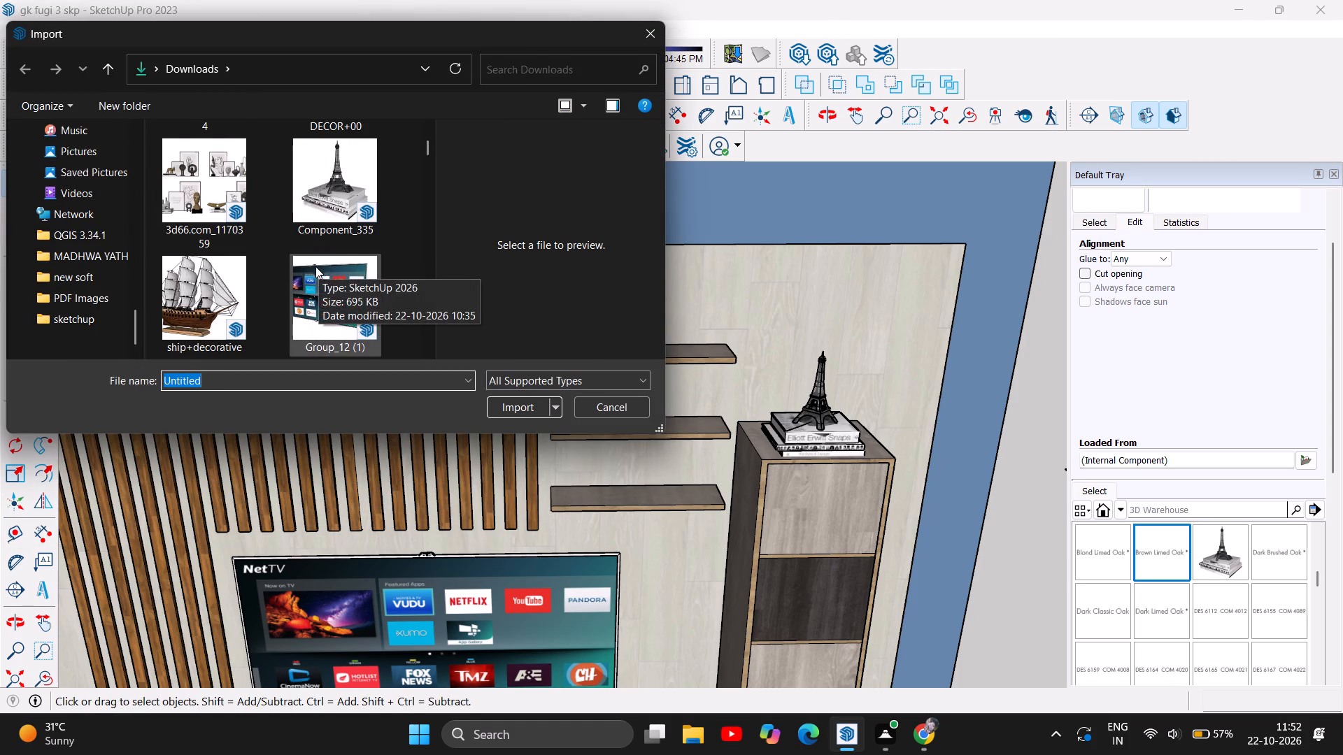
scroll(315, 265, "down", 7)
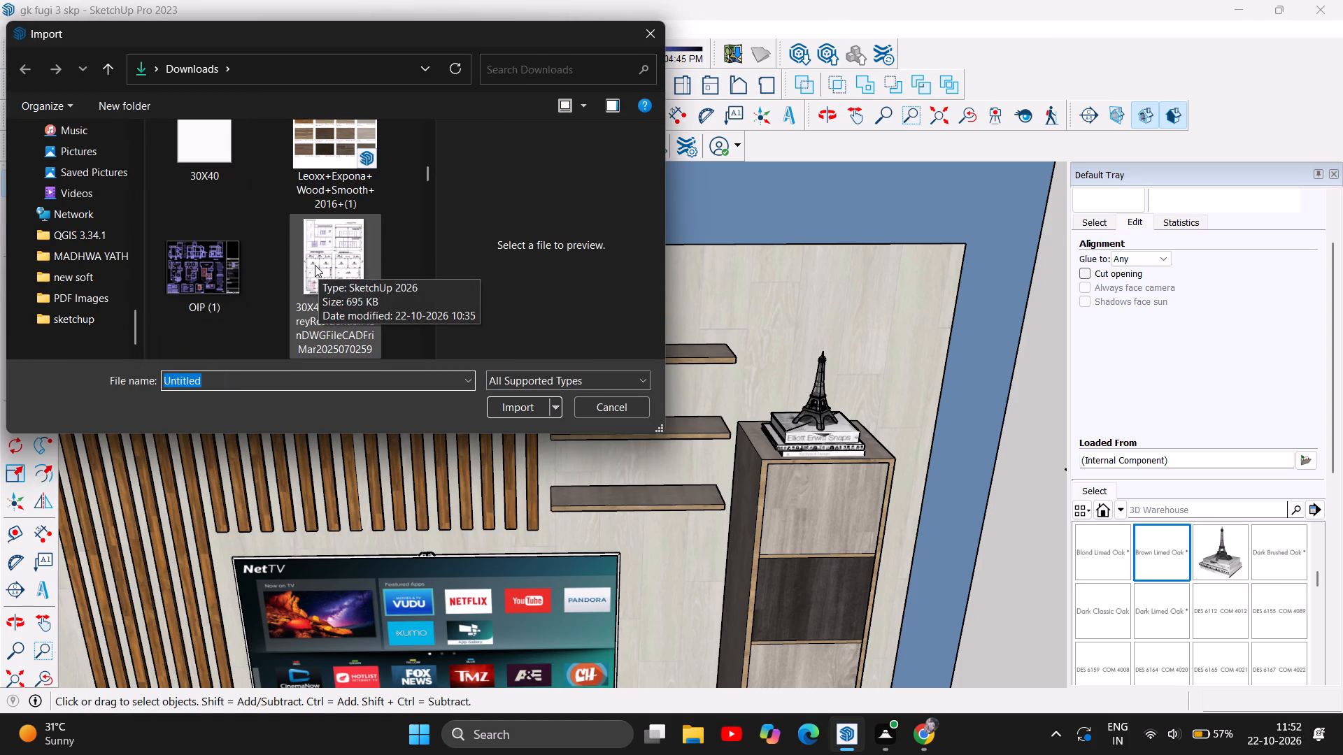
scroll(315, 265, "up", 7)
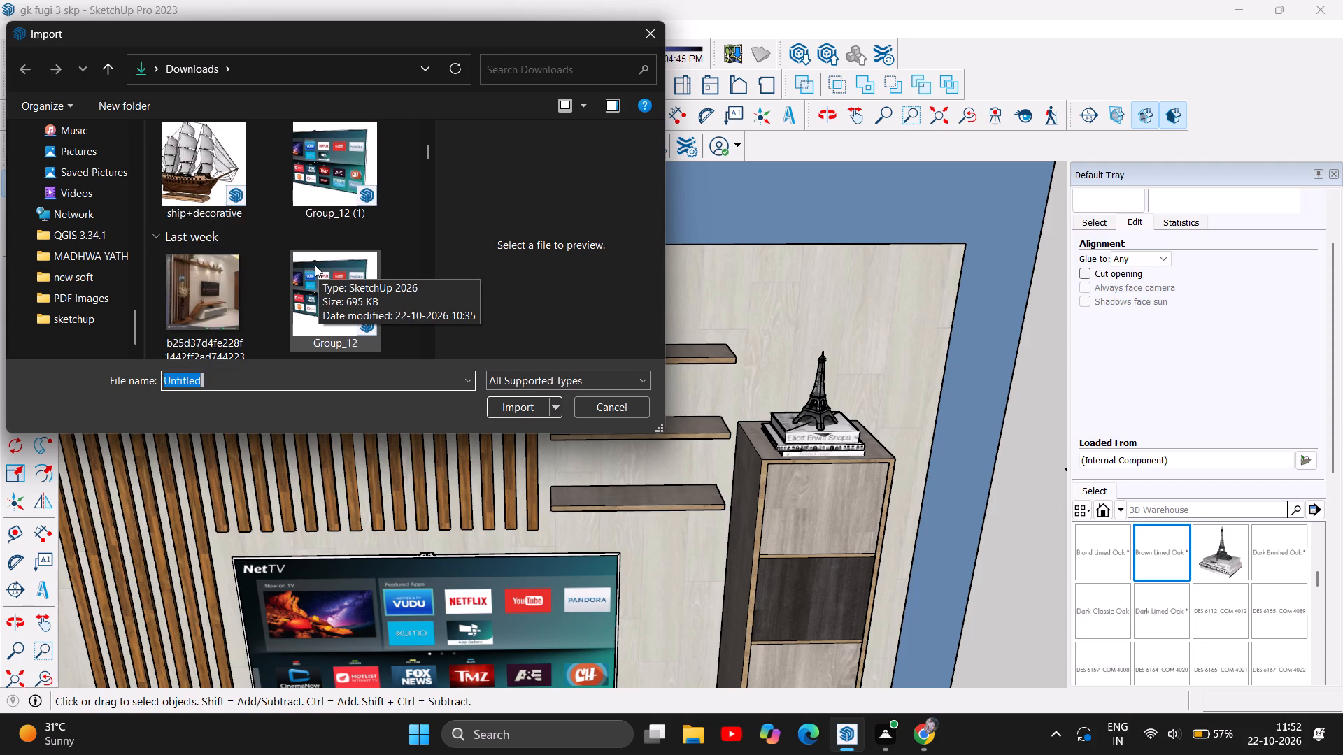
scroll(315, 265, "up", 5)
left_click(340, 231)
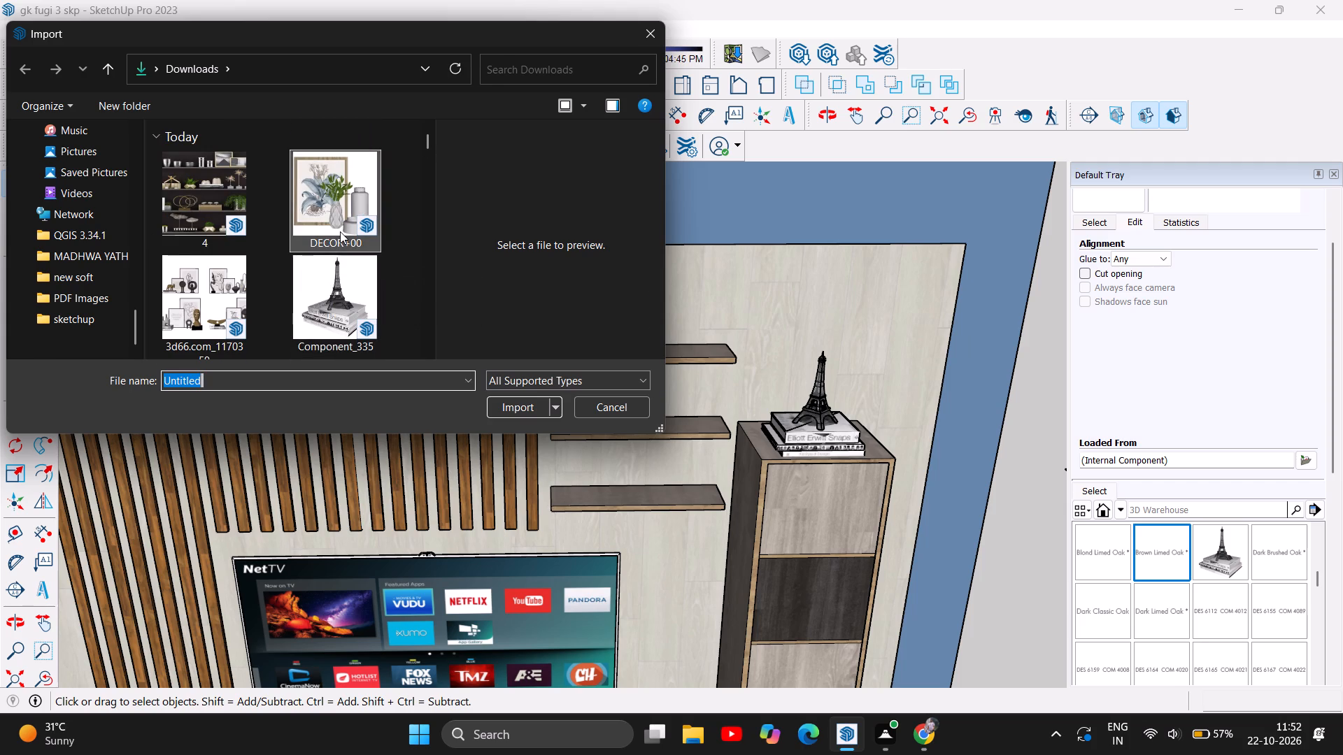
left_click(516, 409)
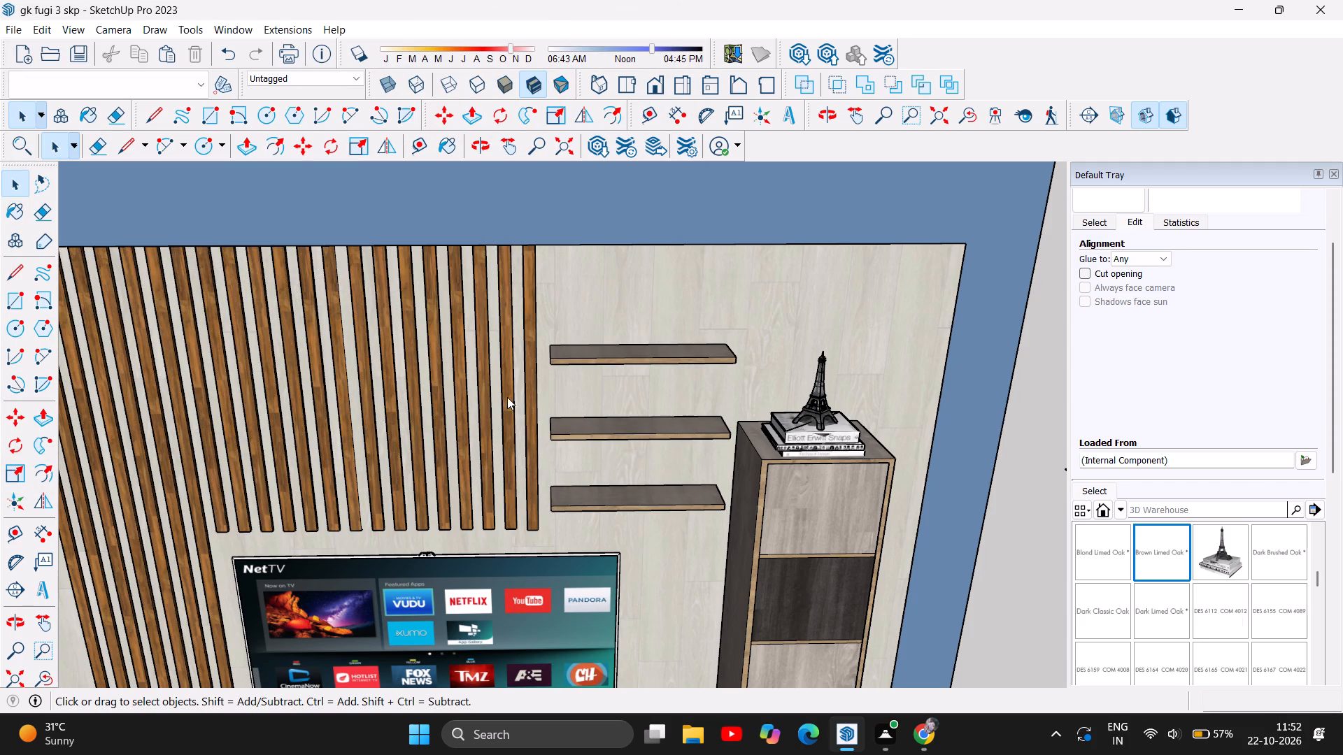
left_click(806, 413)
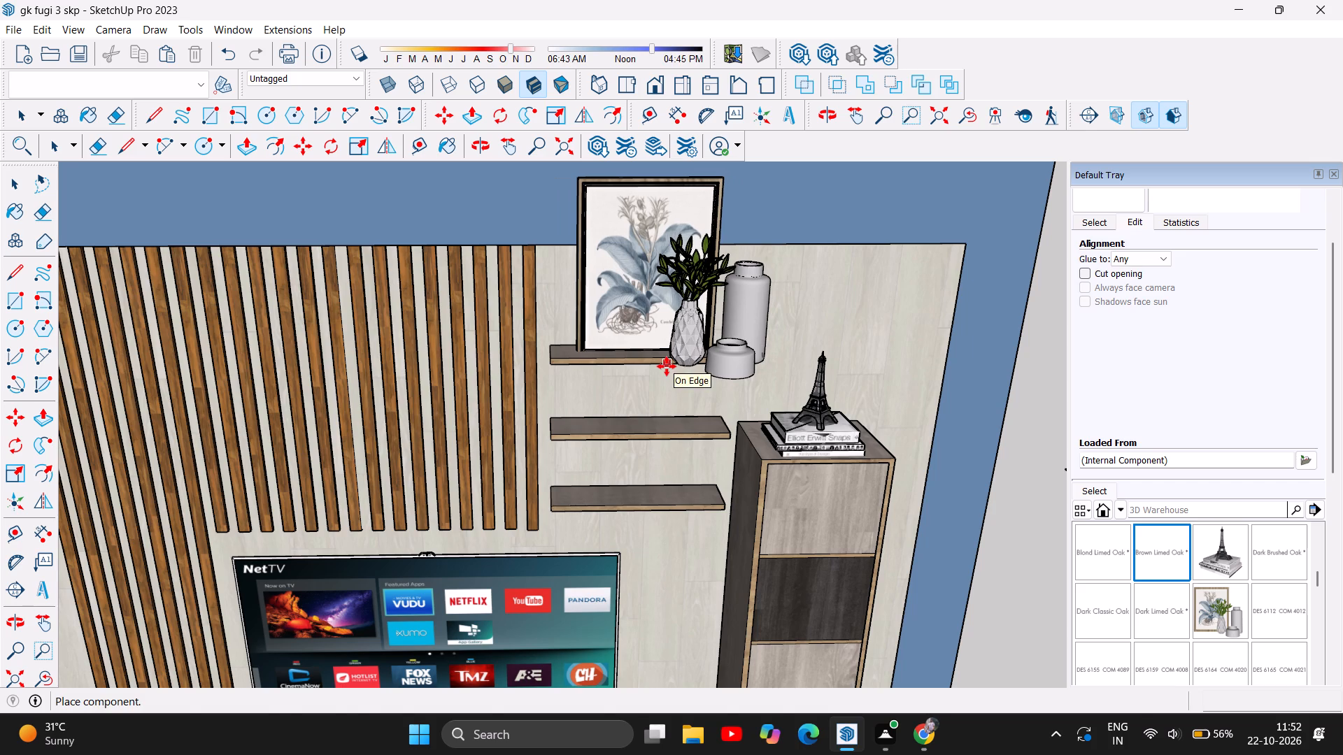
left_click(667, 366)
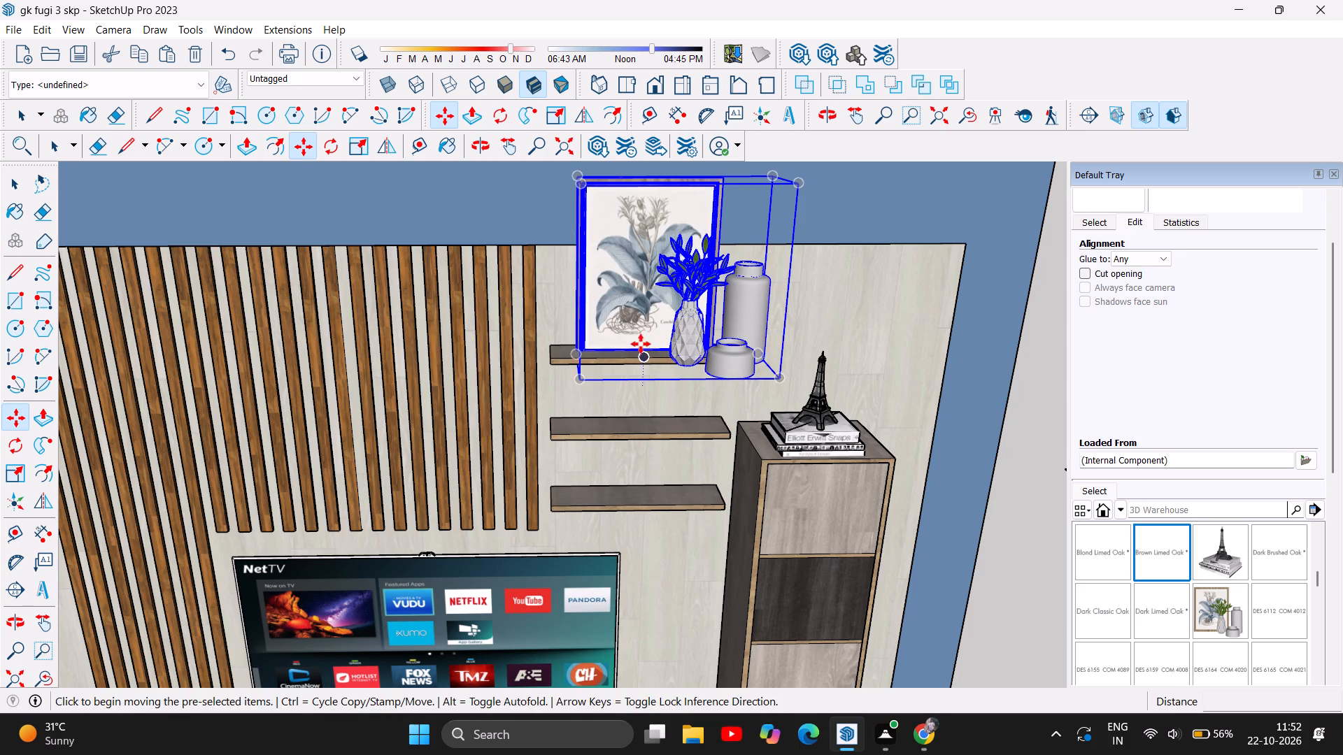
Move the imported decor set 5' 4 1/2" along the red axis, clear of the TV unit's wall.
left_click_drag(643, 354, 586, 419)
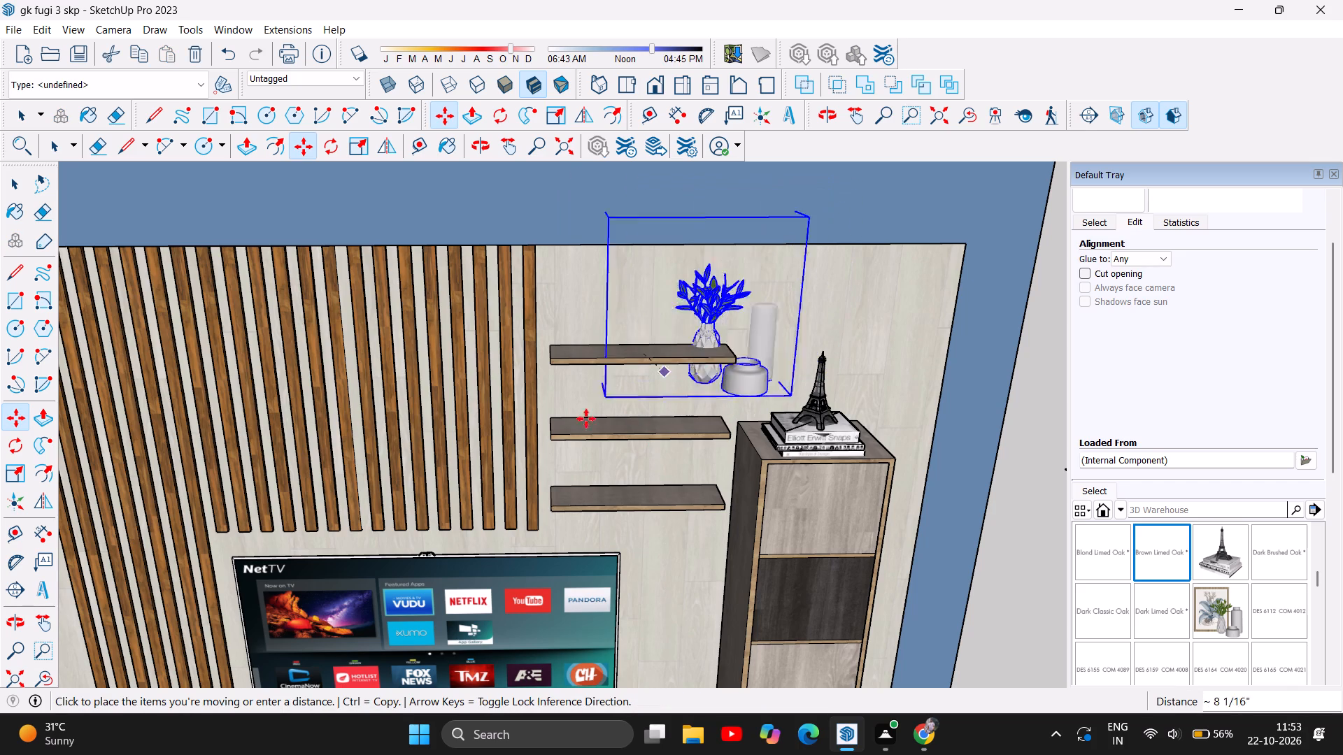
left_click_drag(586, 419, 547, 373)
scroll(551, 412, "down", 10)
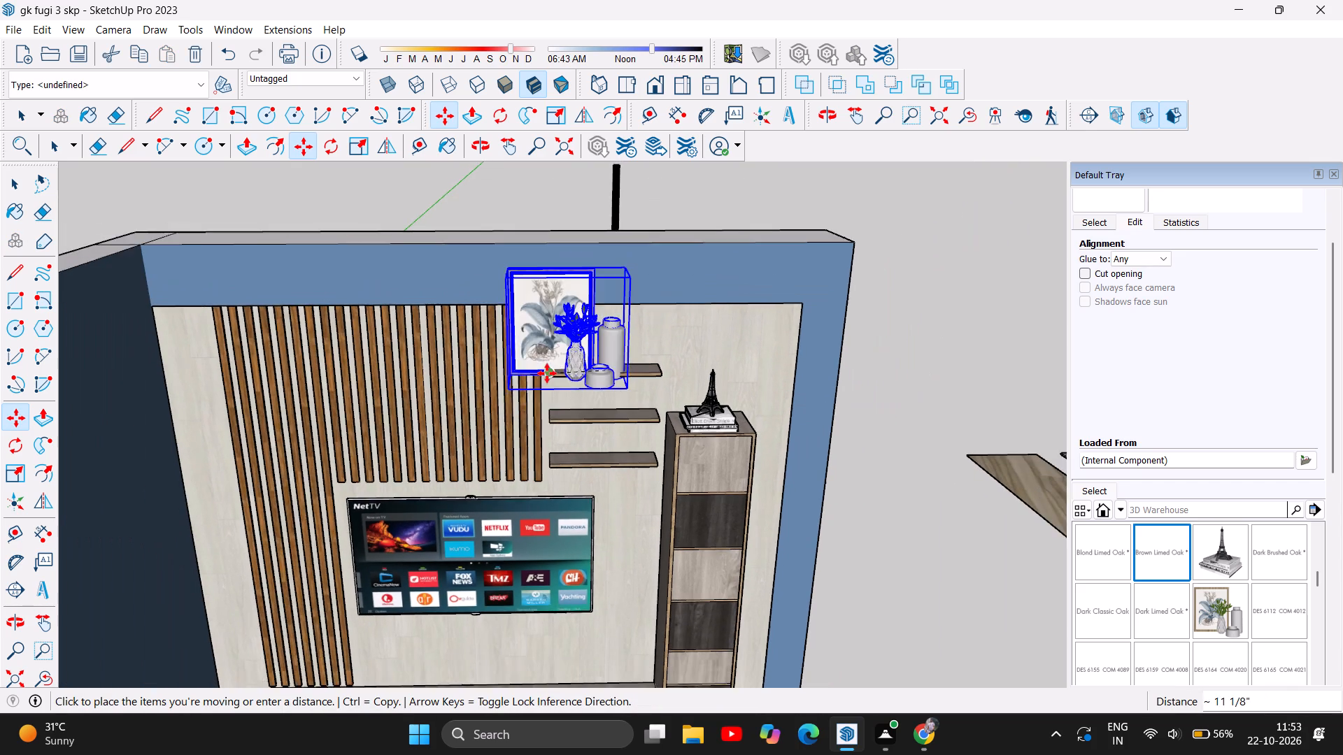
scroll(547, 373, "down", 2)
left_click_drag(547, 373, 806, 362)
scroll(547, 361, "down", 4)
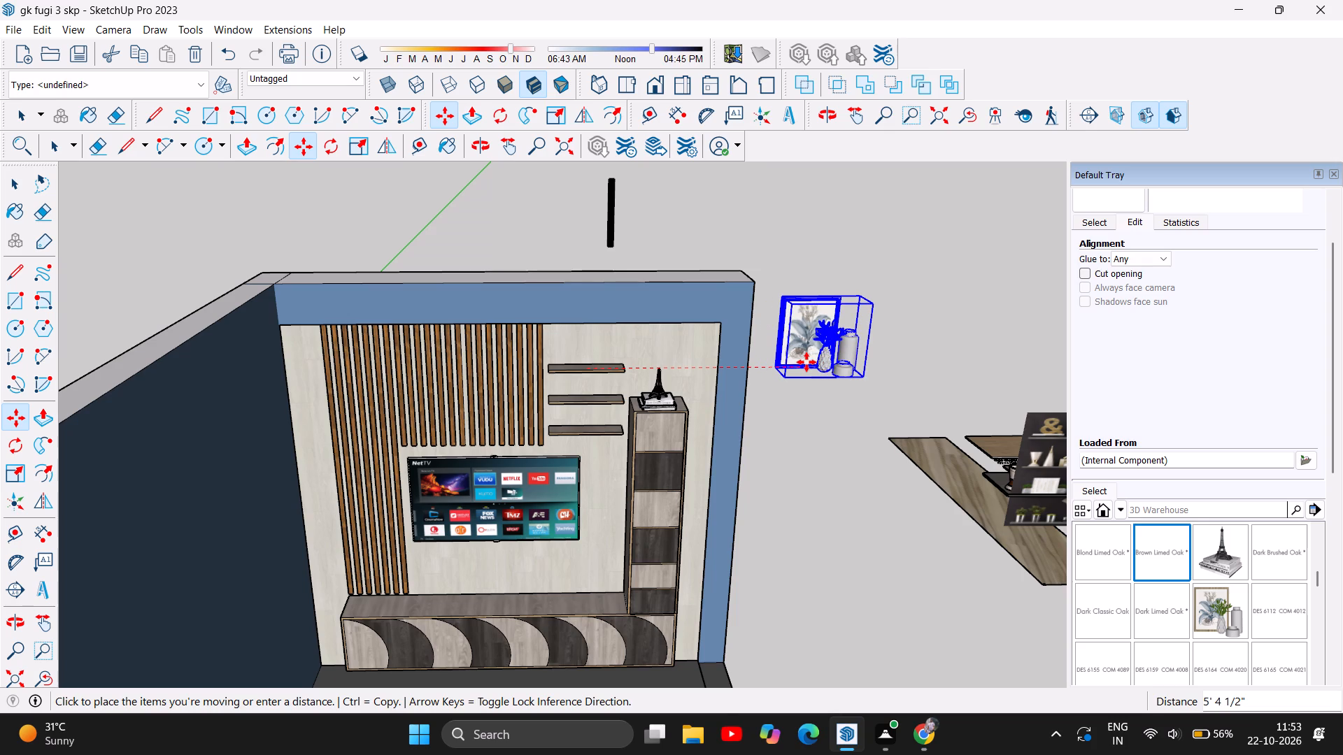
Open the decor set for editing and move its tall vase well away from the other pieces, finishing with a 7' 2 11/16" move.
right_click(829, 331)
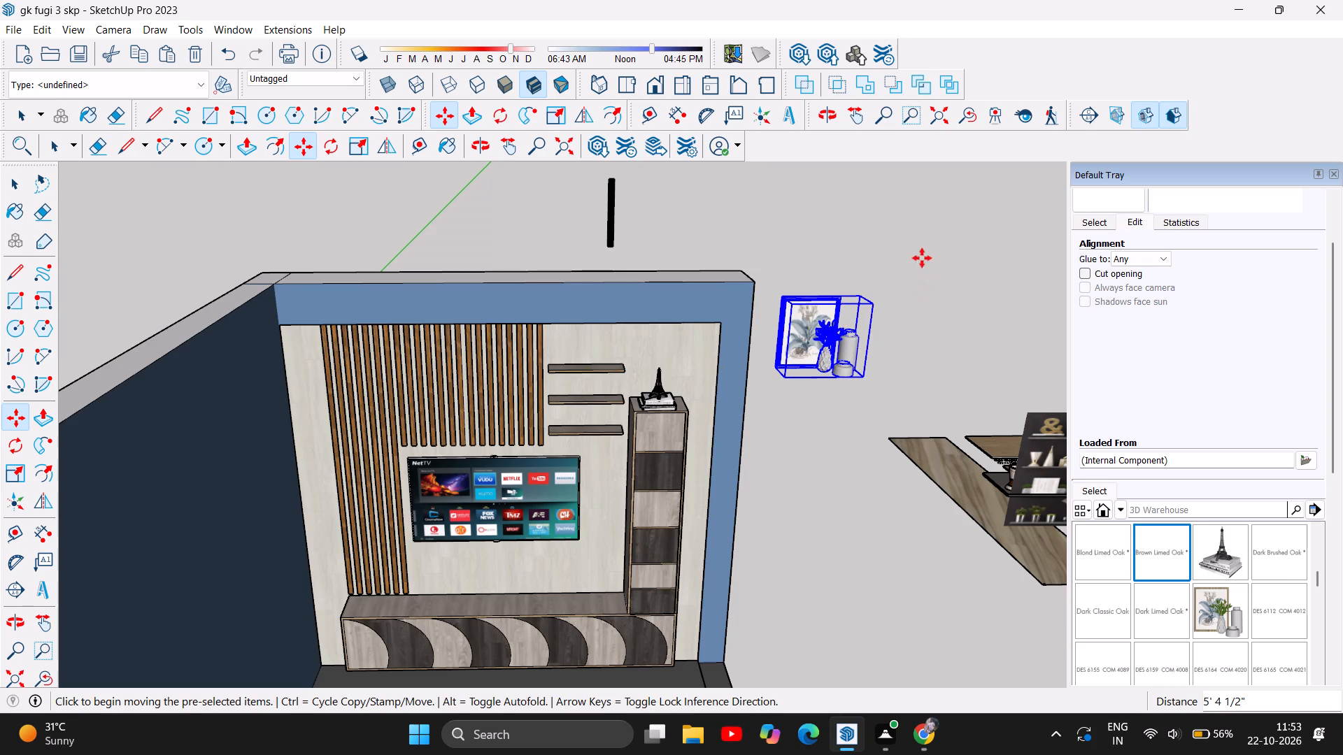
left_click(911, 410)
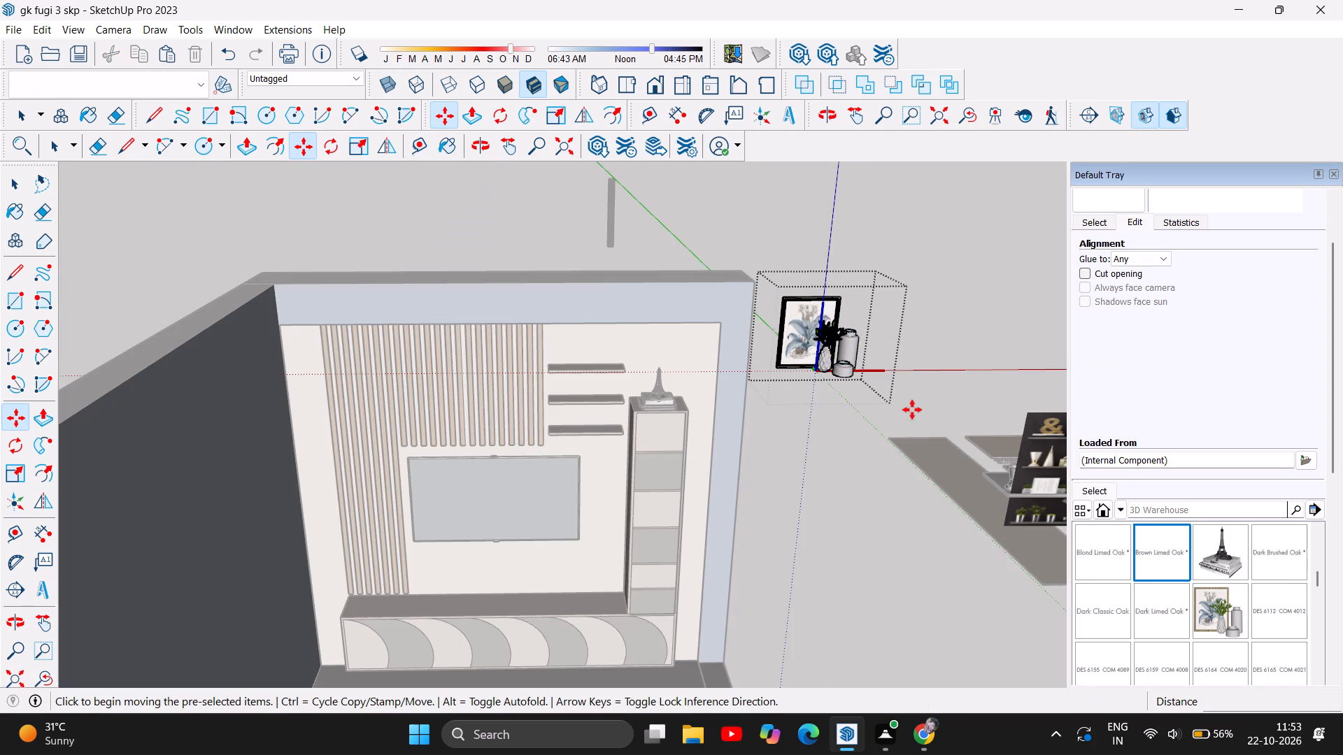
scroll(846, 343, "up", 13)
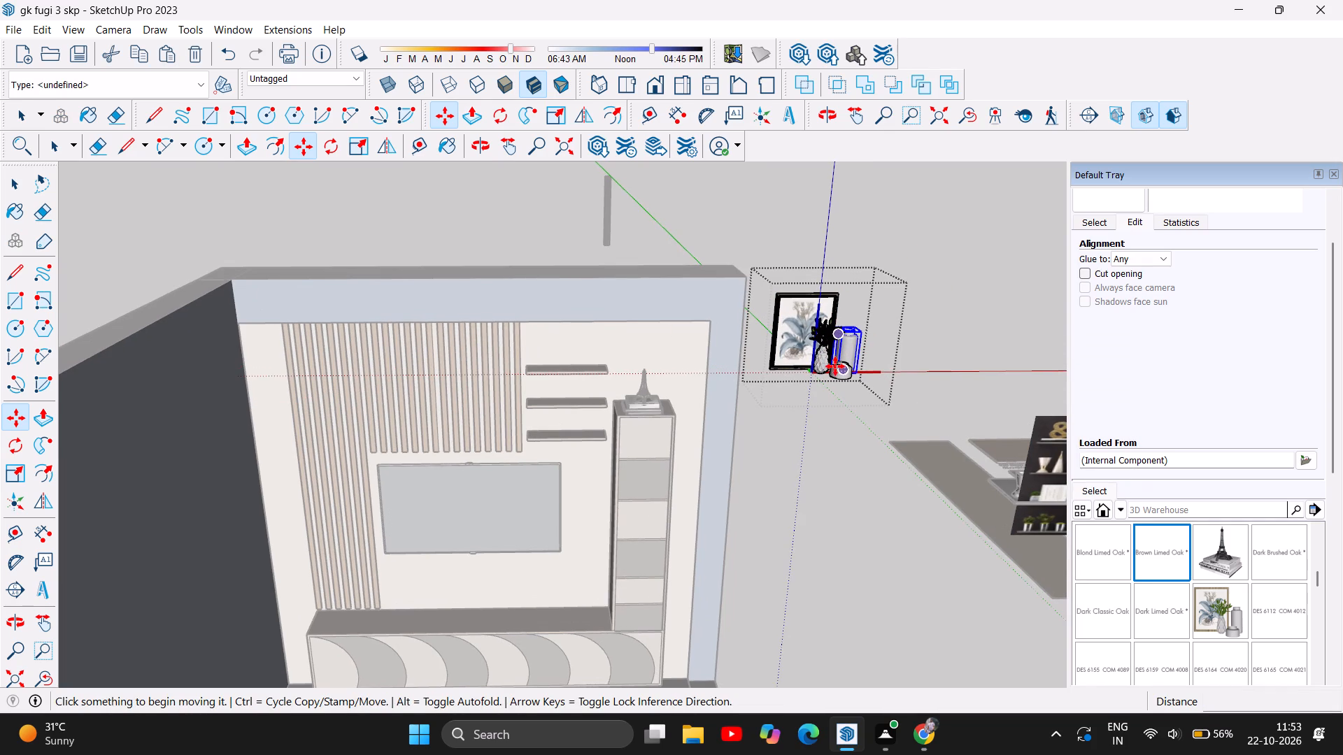
scroll(835, 366, "up", 12)
left_click_drag(858, 343, 888, 372)
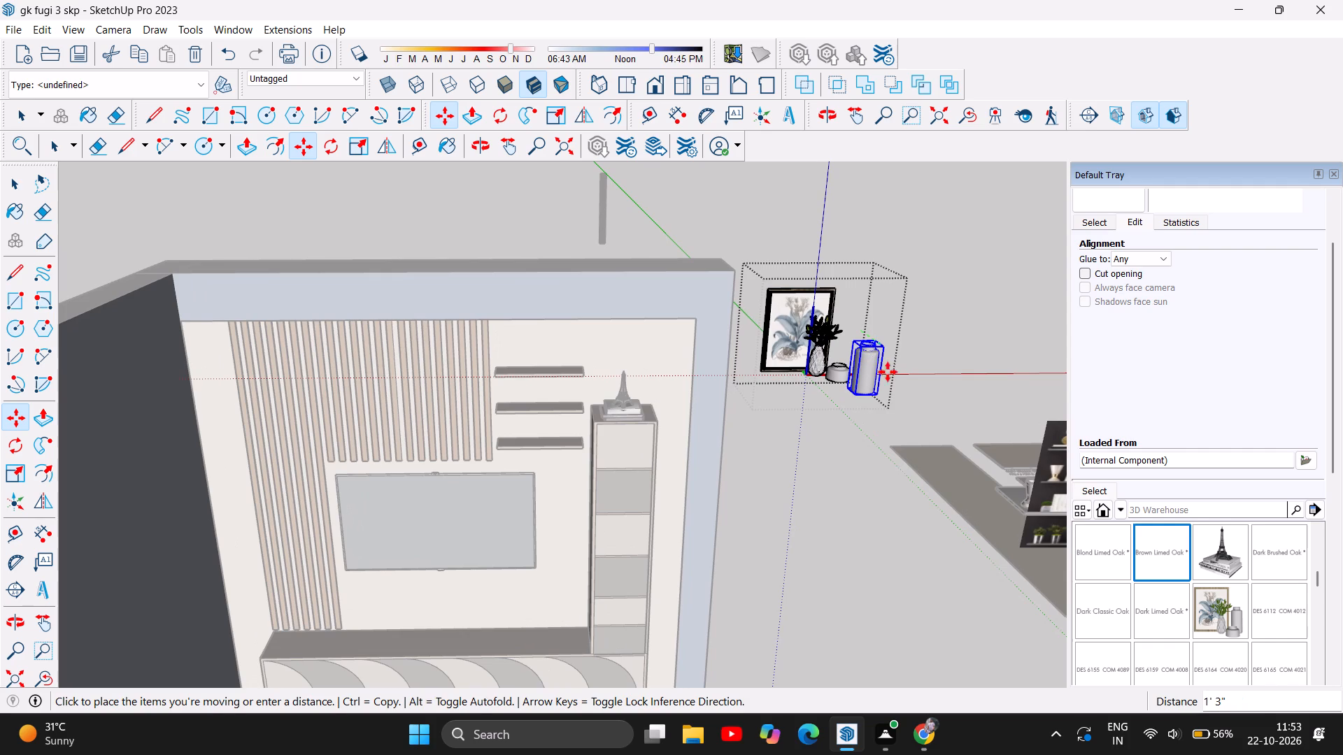
left_click_drag(888, 372, 887, 547)
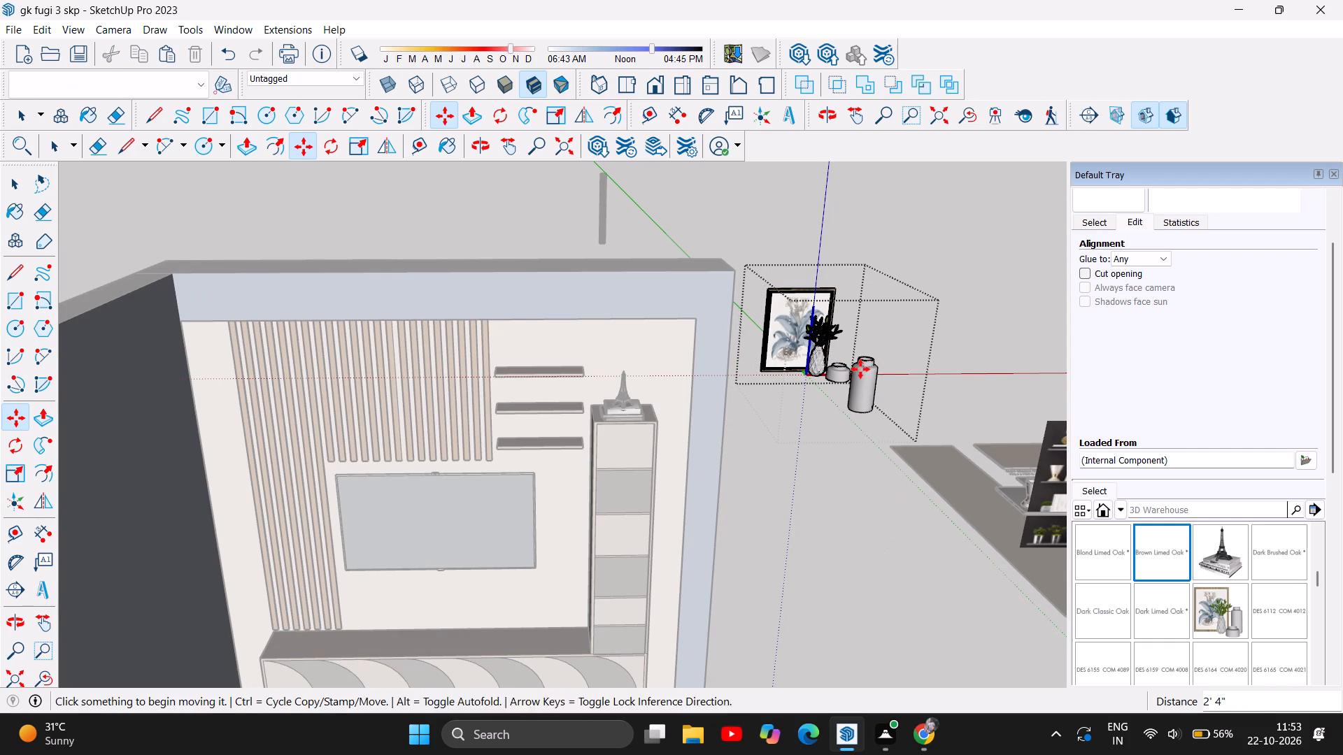
left_click_drag(862, 384, 889, 569)
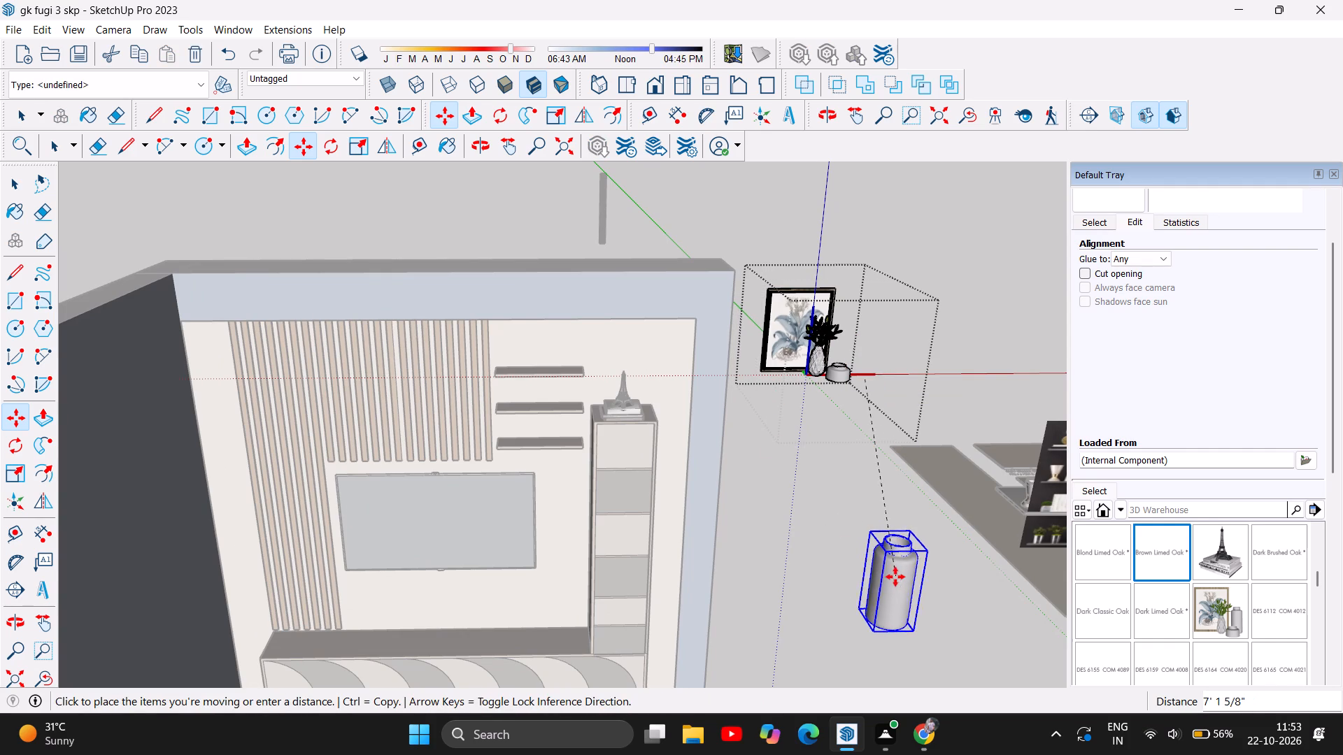
left_click(911, 583)
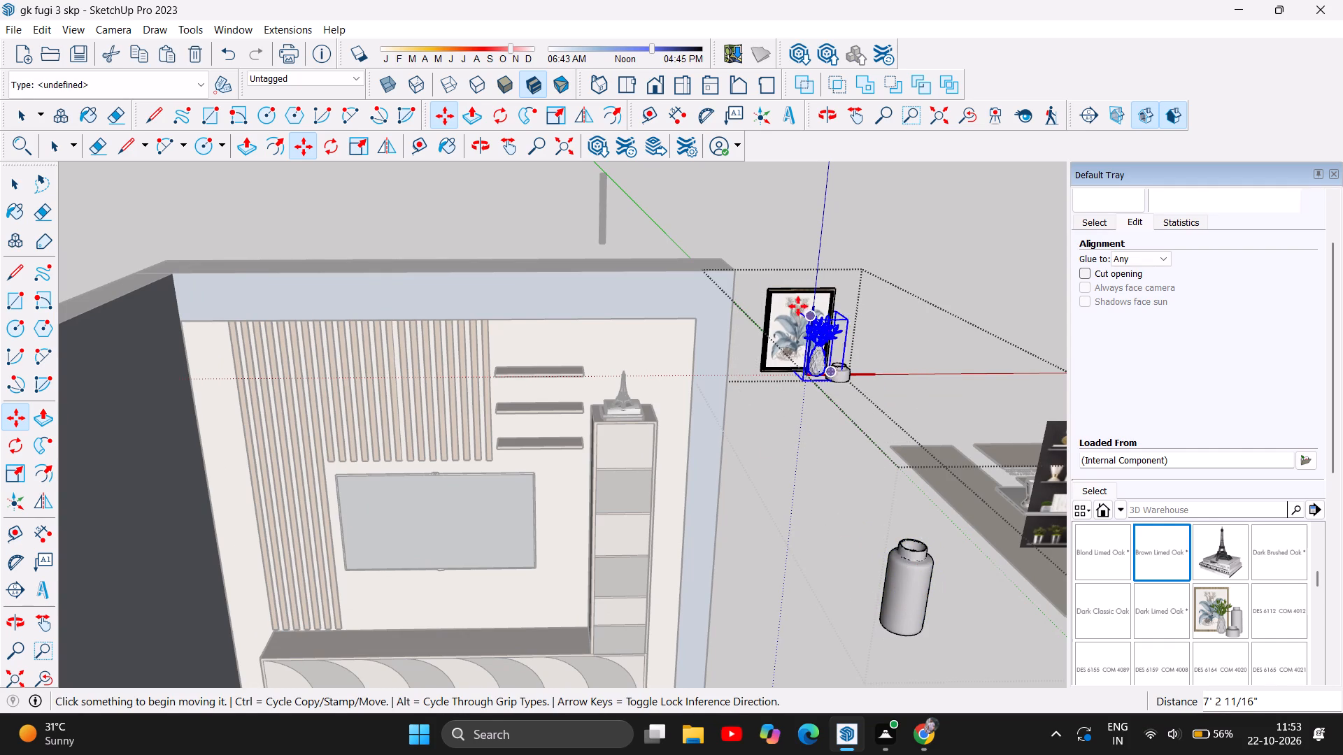
Move the framed botanical picture about 5' 6" from the decor set onto the wall behind the three wall shelves.
scroll(798, 306, "up", 5)
left_click_drag(797, 326, 357, 421)
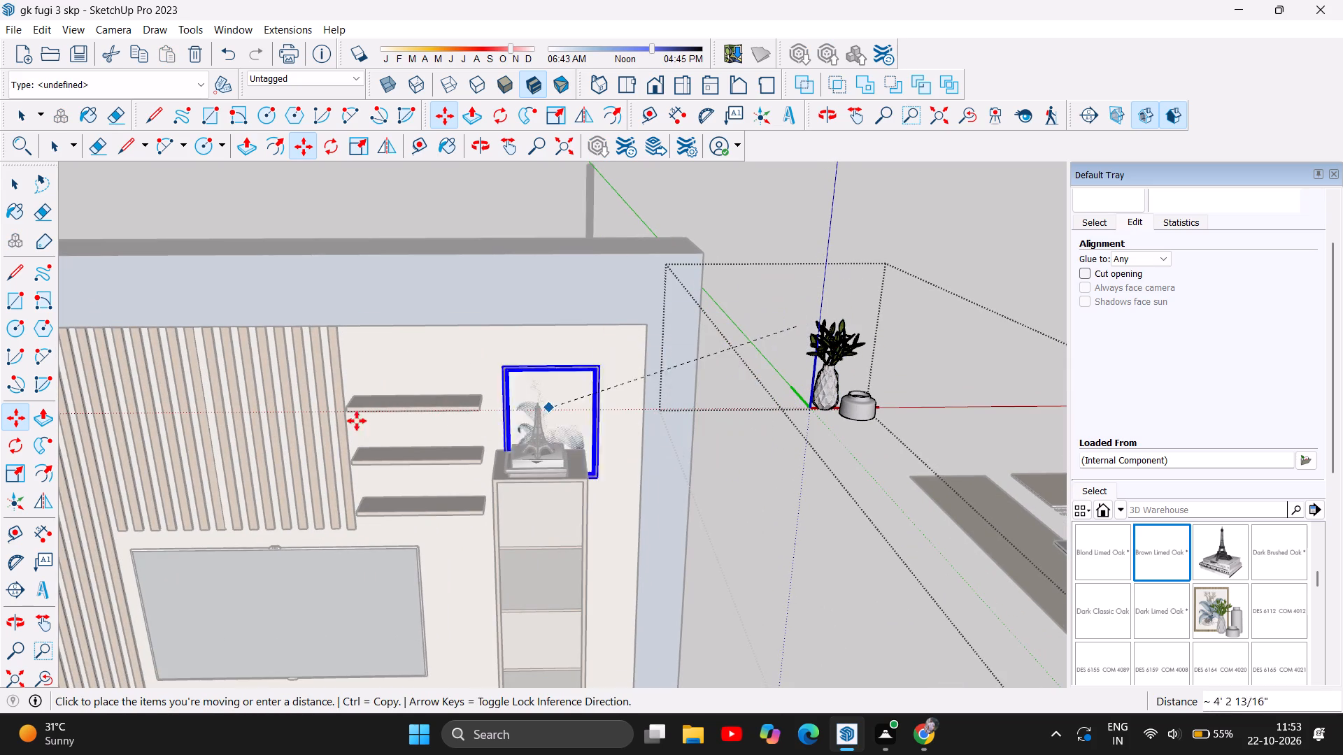
left_click_drag(357, 421, 420, 437)
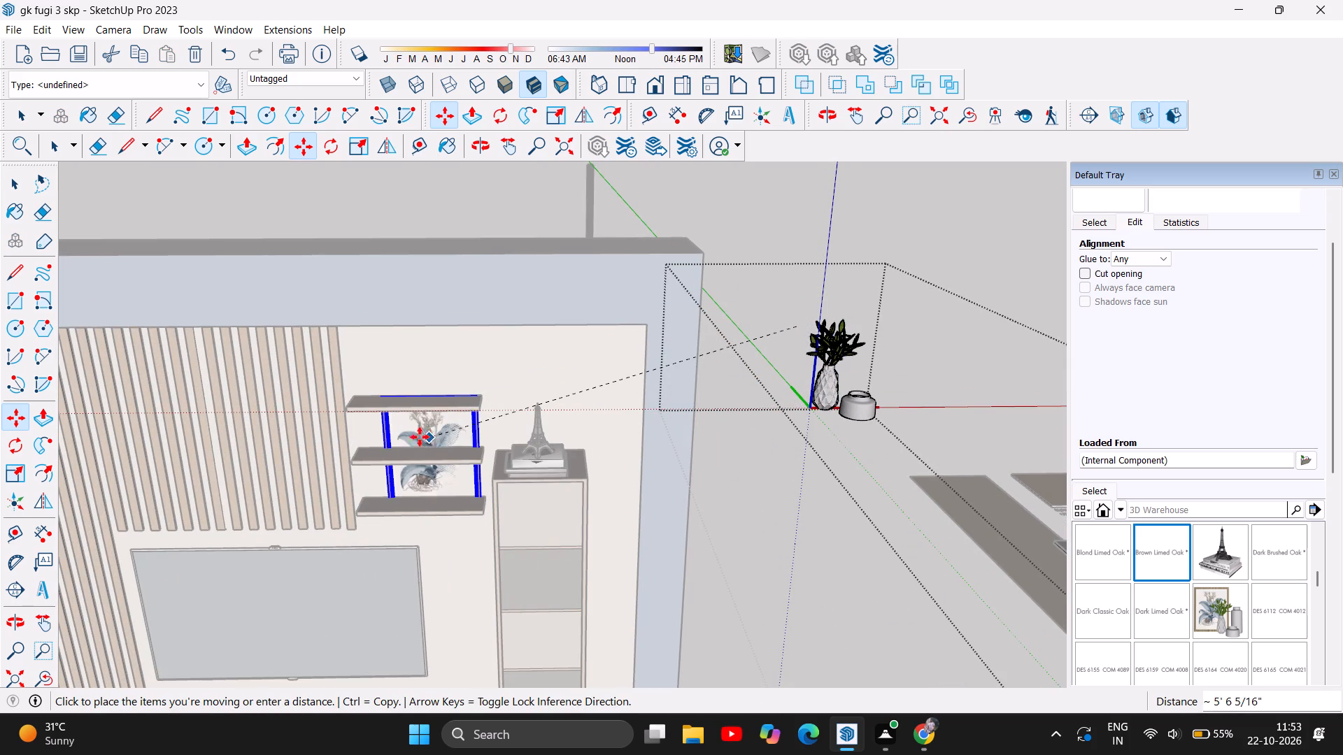
left_click_drag(420, 437, 420, 436)
Scale the framed picture down uniformly to 0.34, and stretch it along the green axis by about 1.51.
scroll(405, 500, "up", 7)
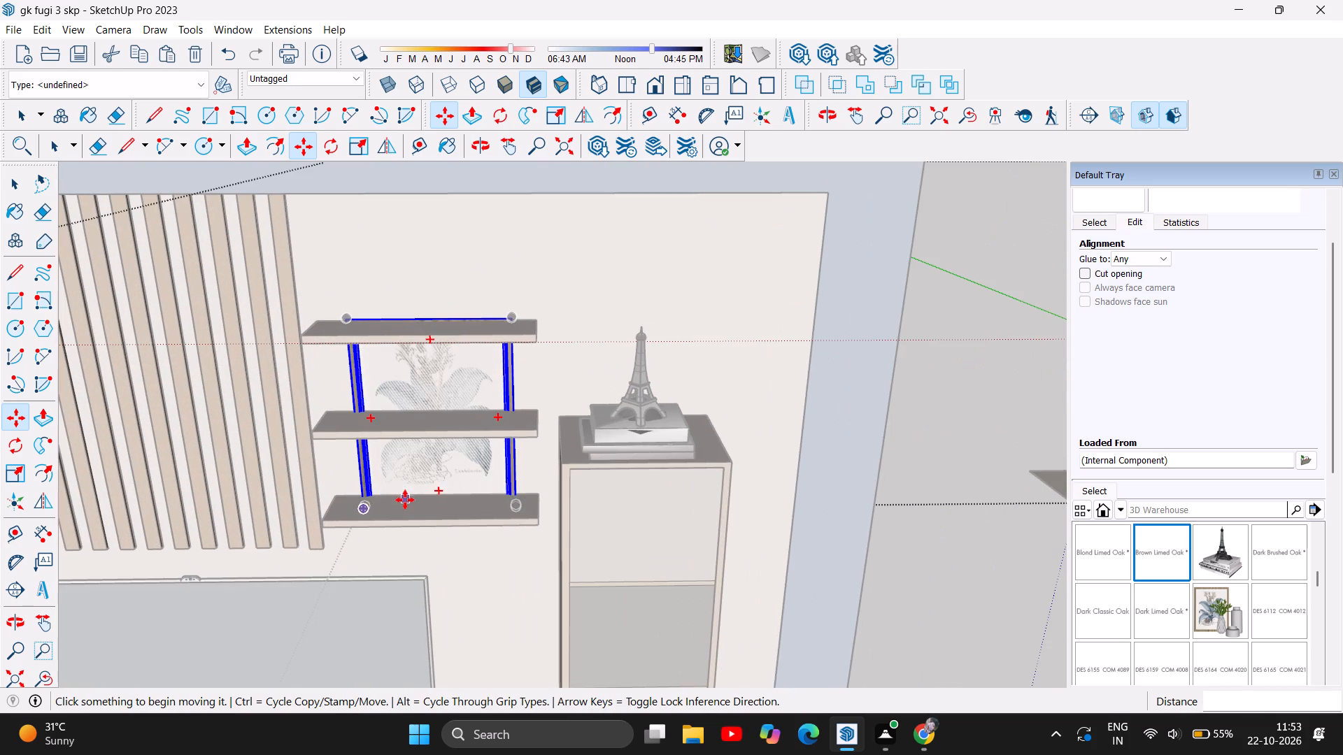
left_click(13, 474)
left_click(353, 371)
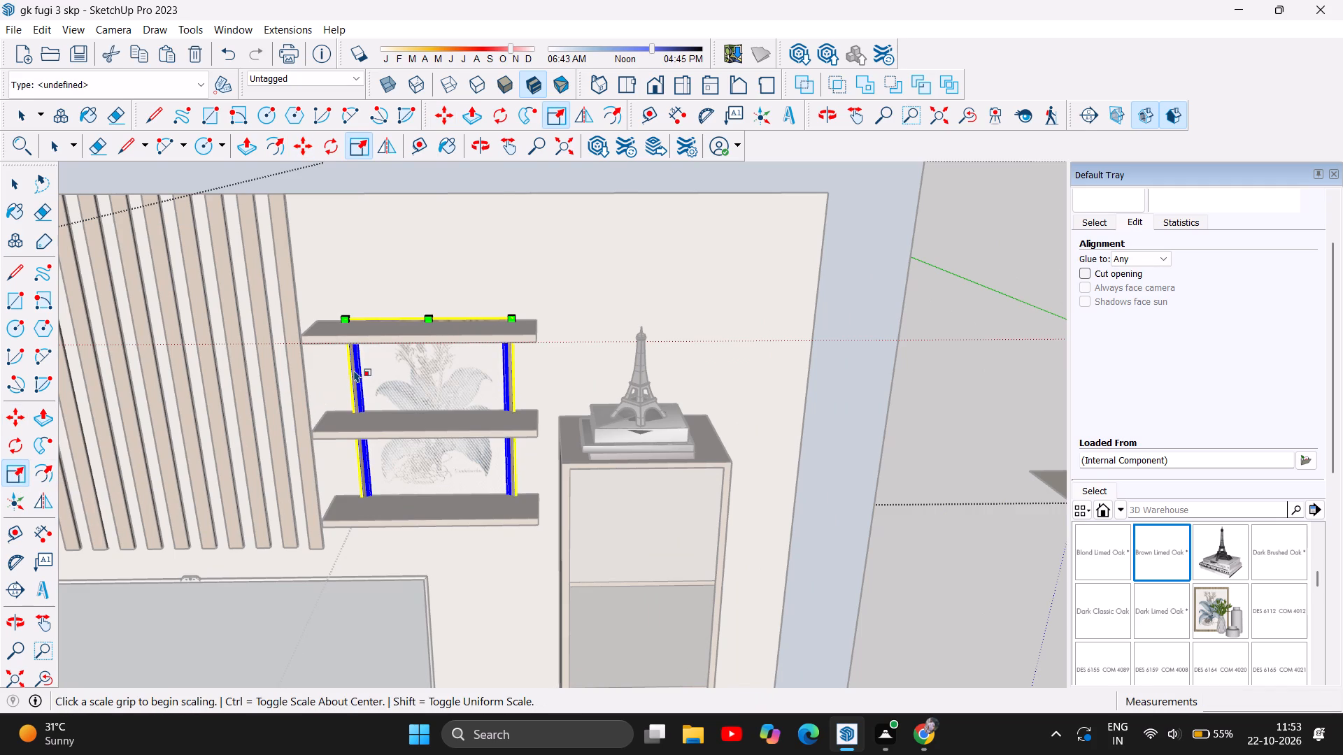
left_click_drag(342, 313, 350, 326)
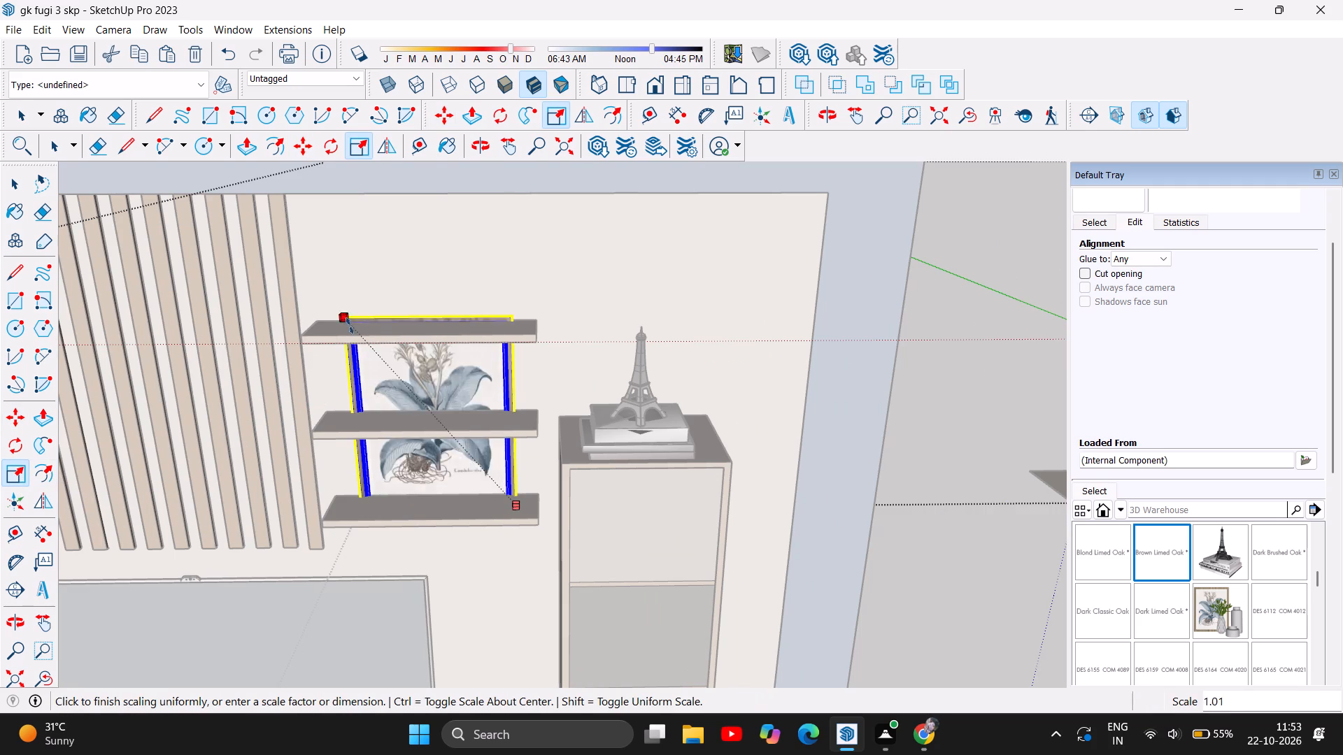
left_click_drag(350, 326, 448, 457)
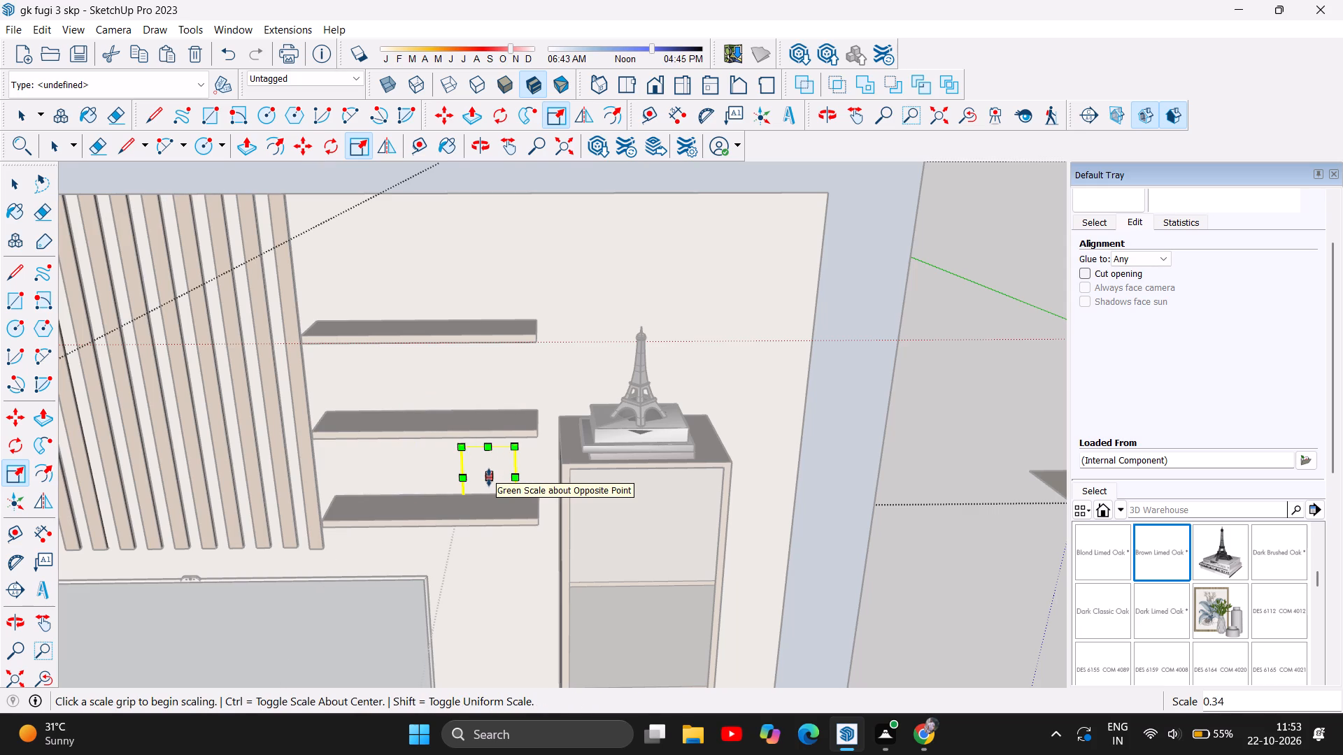
left_click_drag(489, 477, 445, 456)
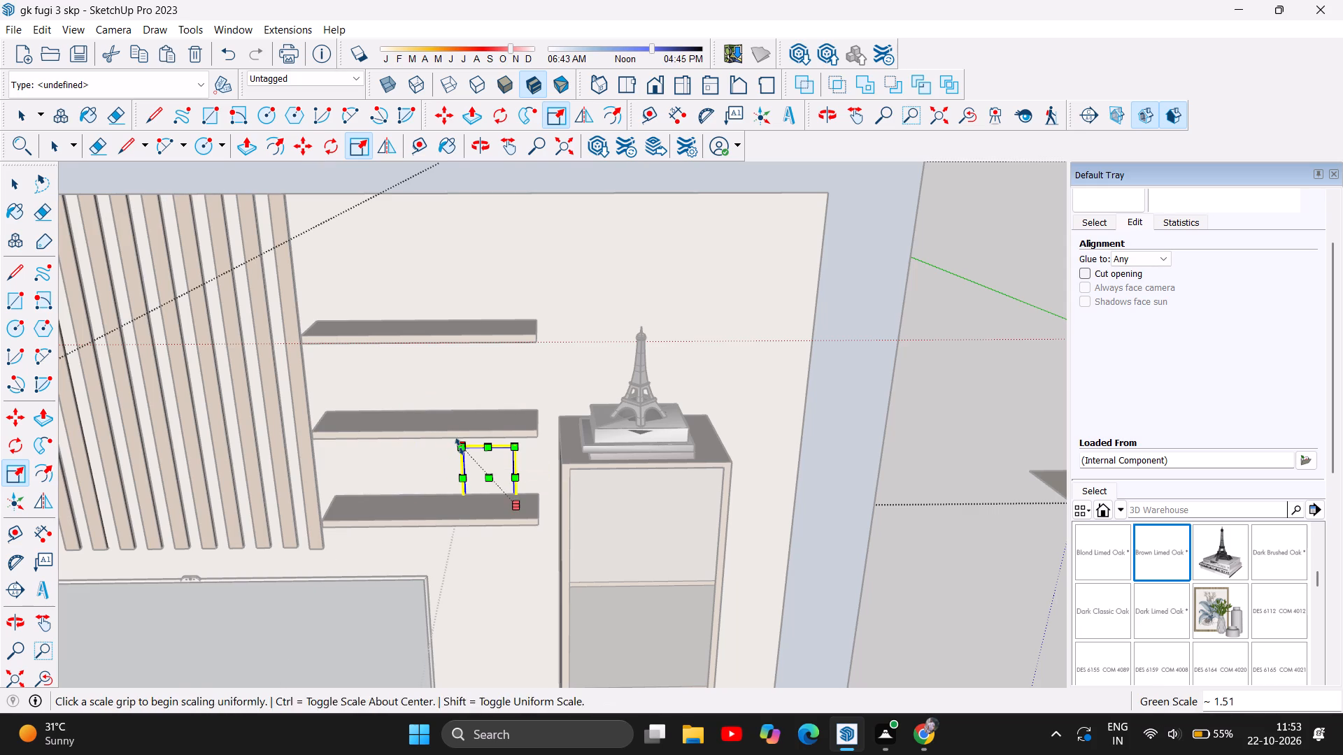
left_click(15, 180)
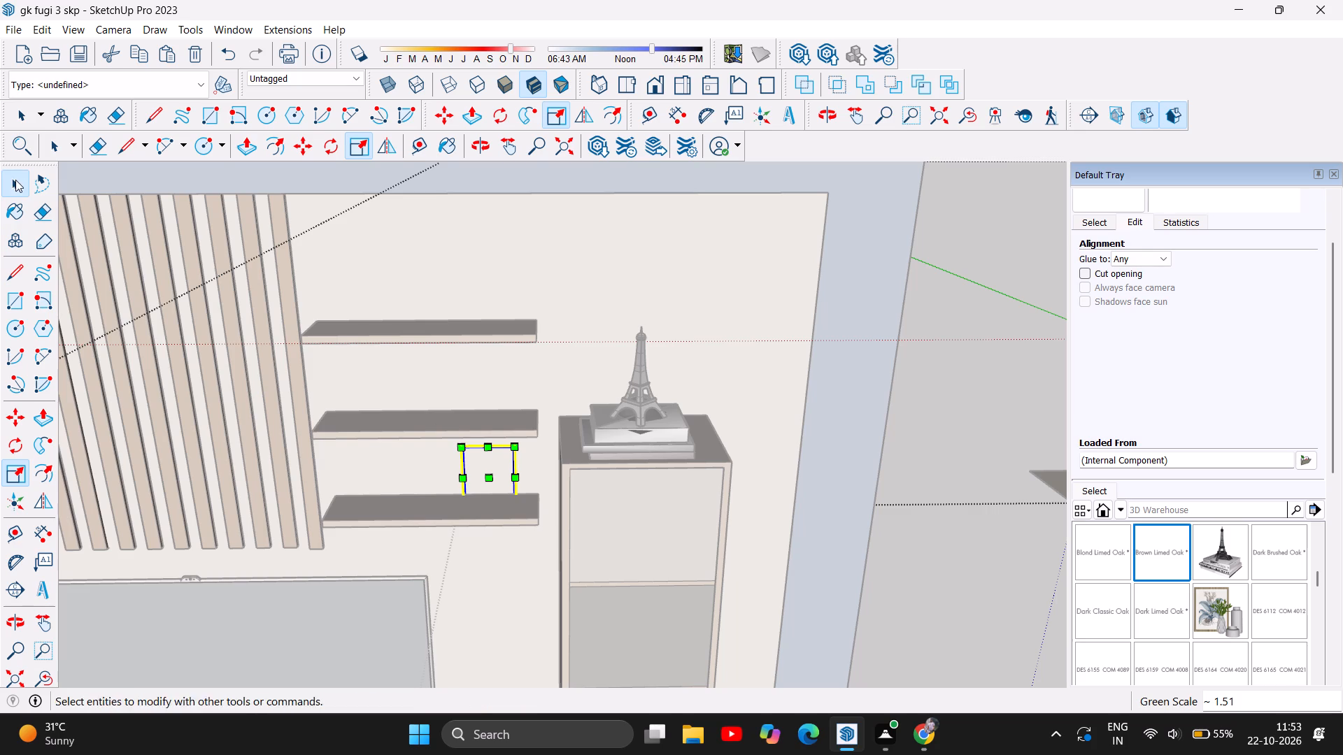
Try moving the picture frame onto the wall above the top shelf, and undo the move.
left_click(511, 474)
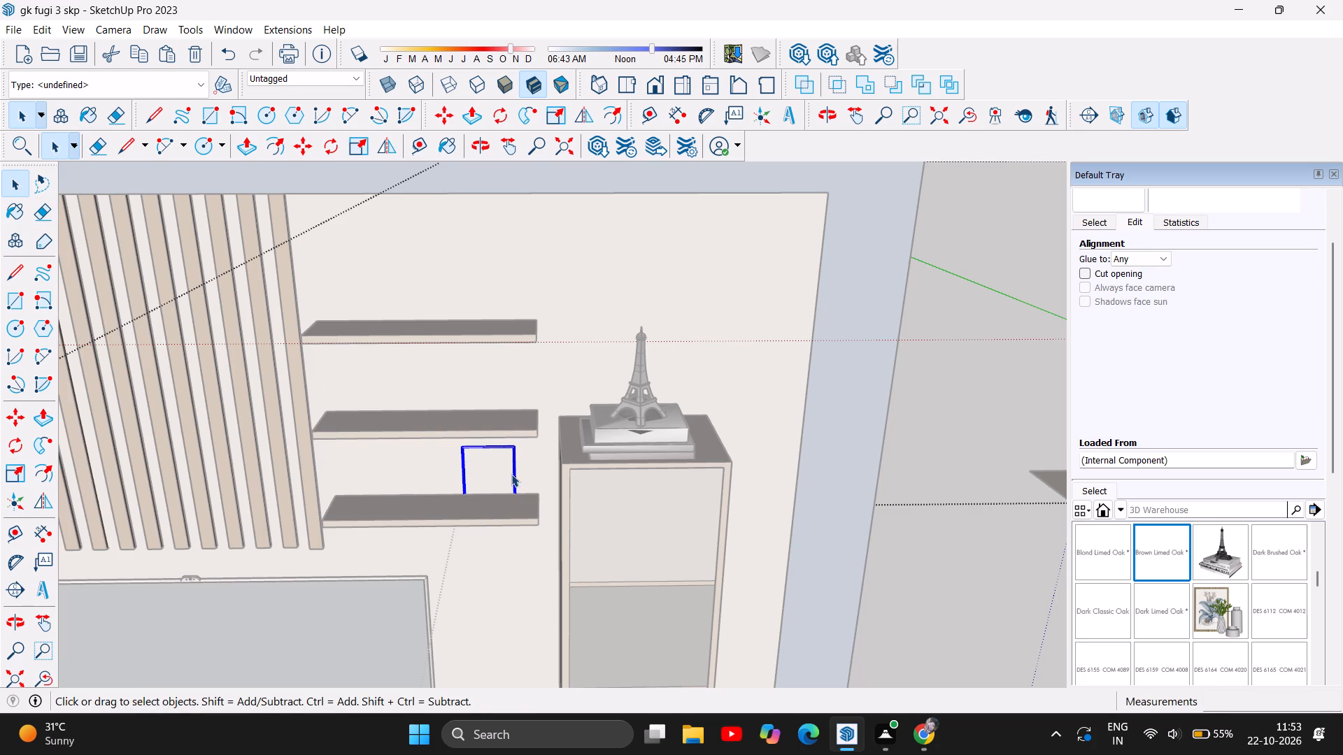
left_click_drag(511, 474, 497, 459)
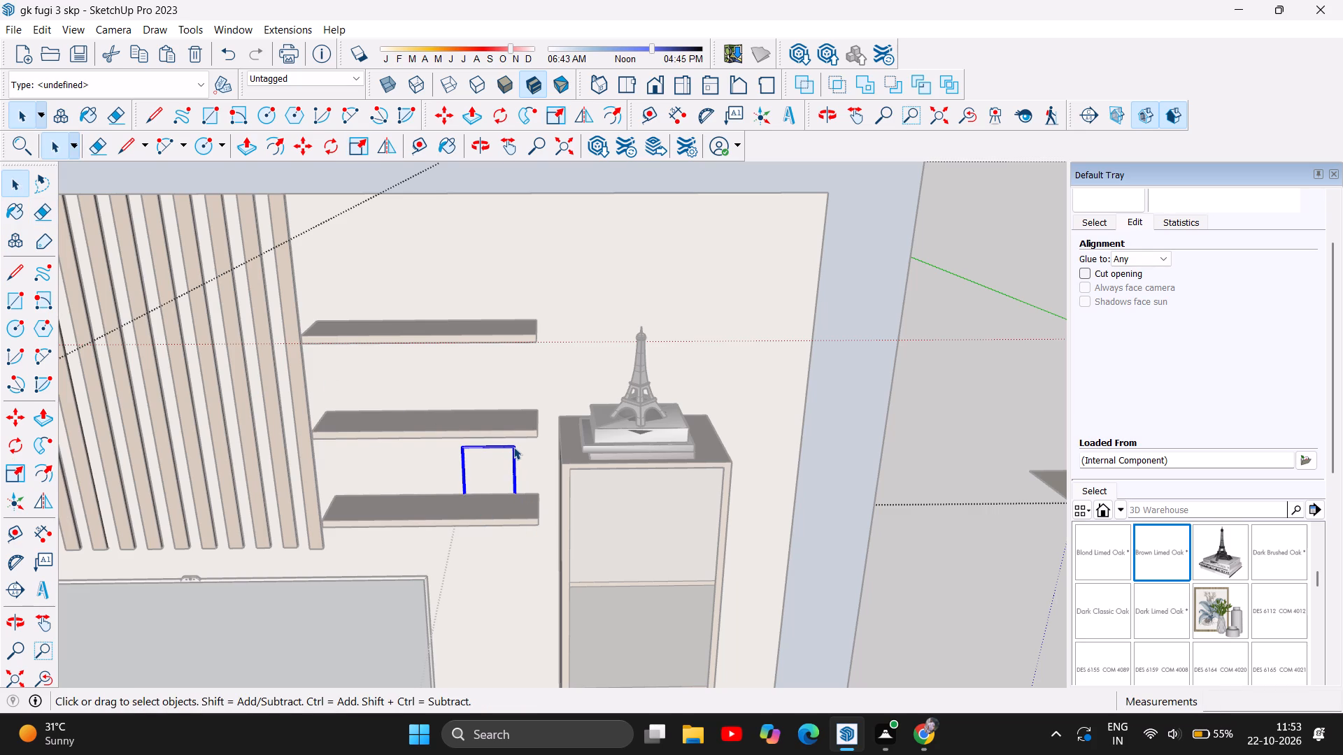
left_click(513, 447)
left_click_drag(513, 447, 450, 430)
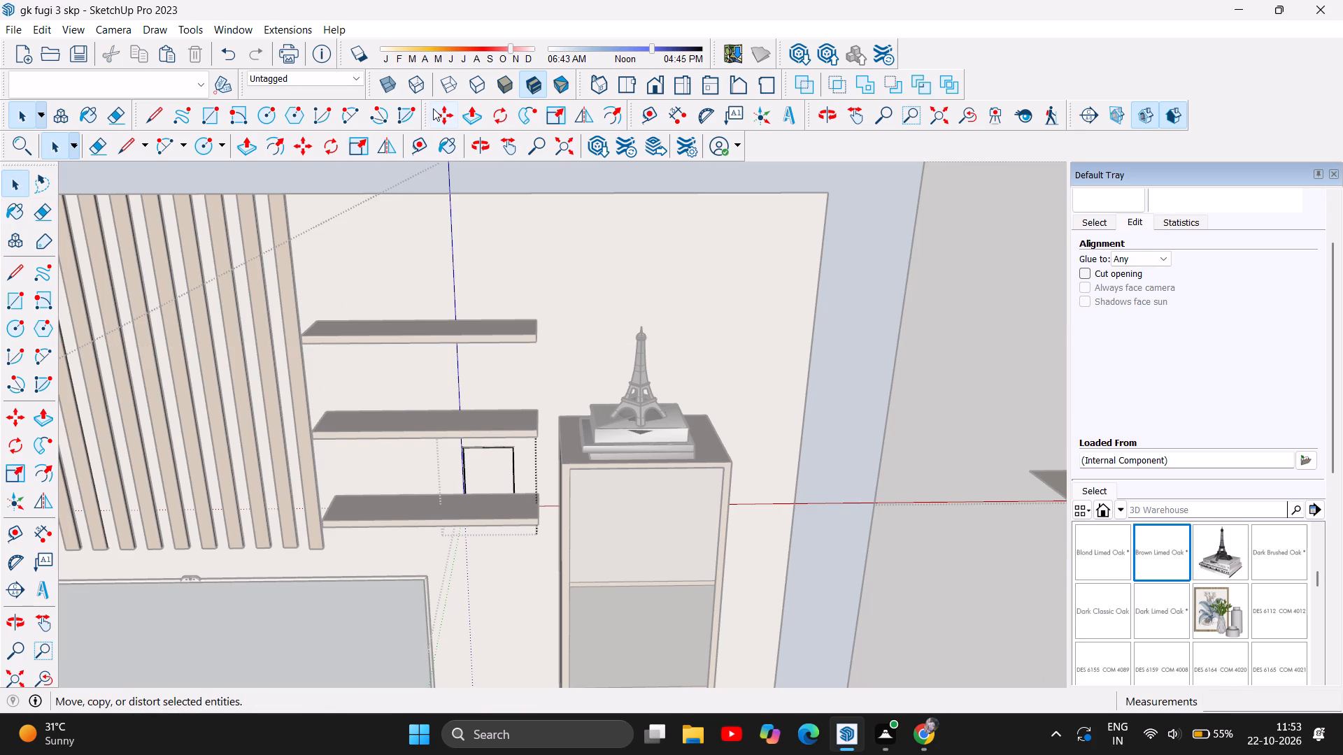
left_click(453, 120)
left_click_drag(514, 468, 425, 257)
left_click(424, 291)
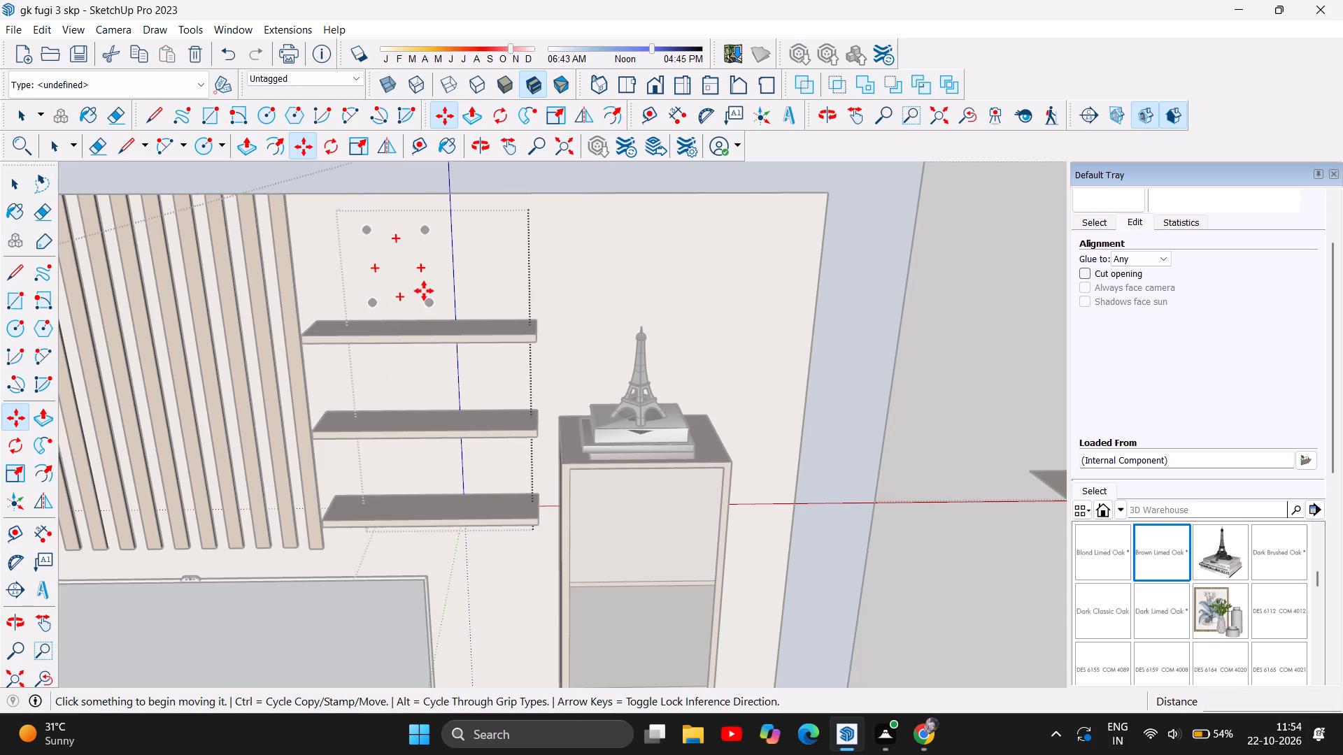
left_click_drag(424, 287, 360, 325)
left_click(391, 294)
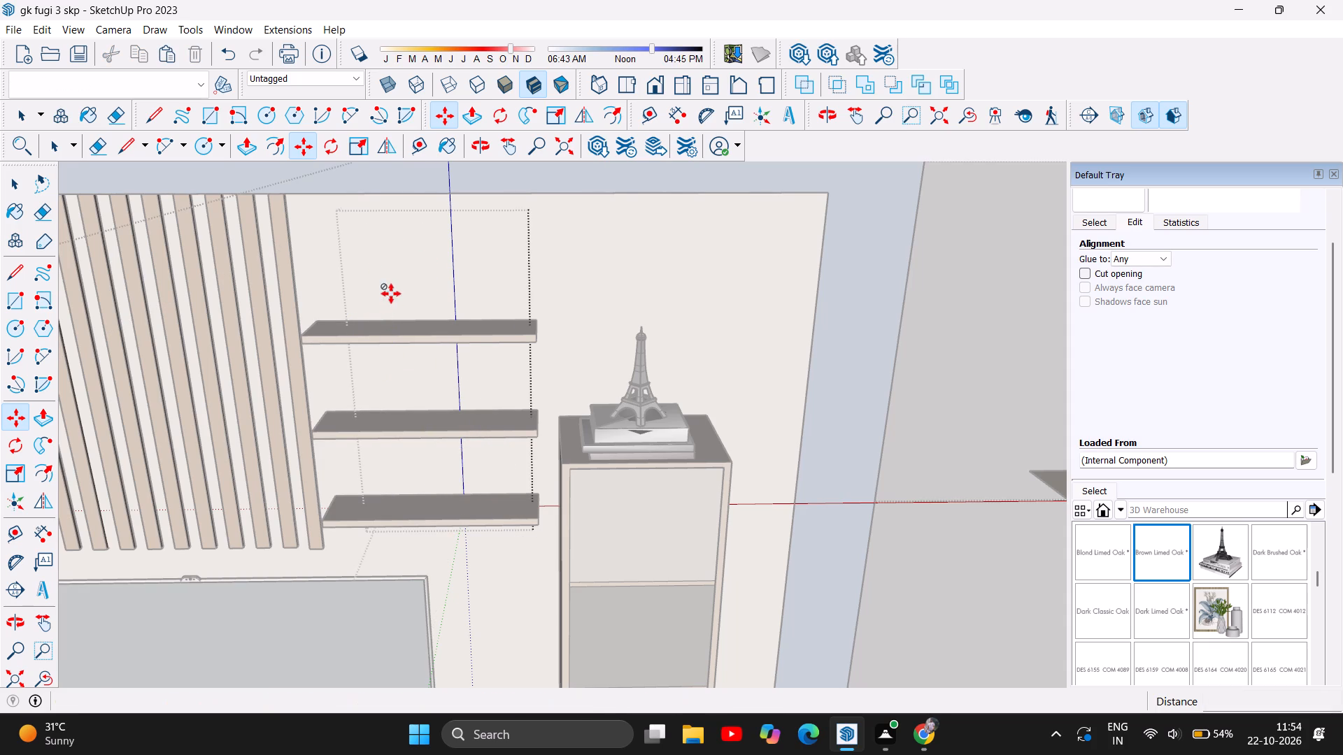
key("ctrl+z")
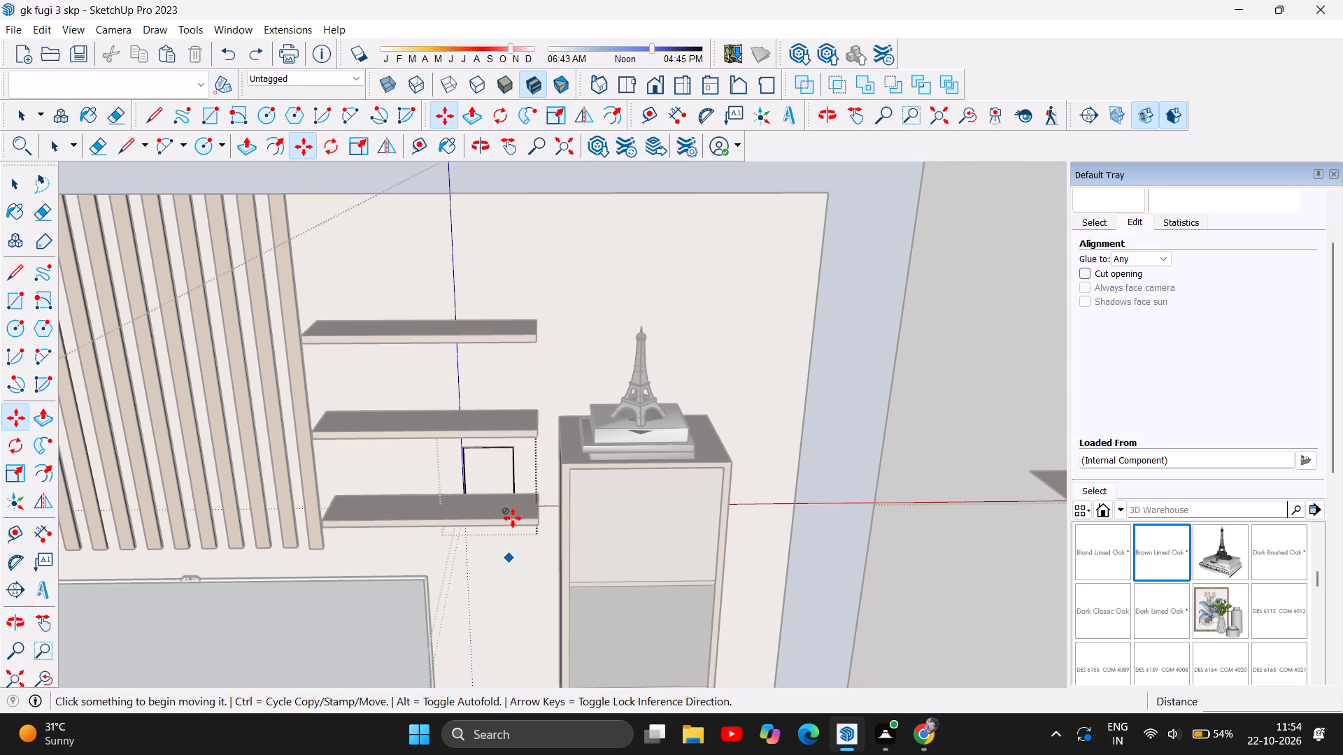
Move the picture frame about 2' onto the wall above the top shelf, and close the decor set.
left_click(515, 447)
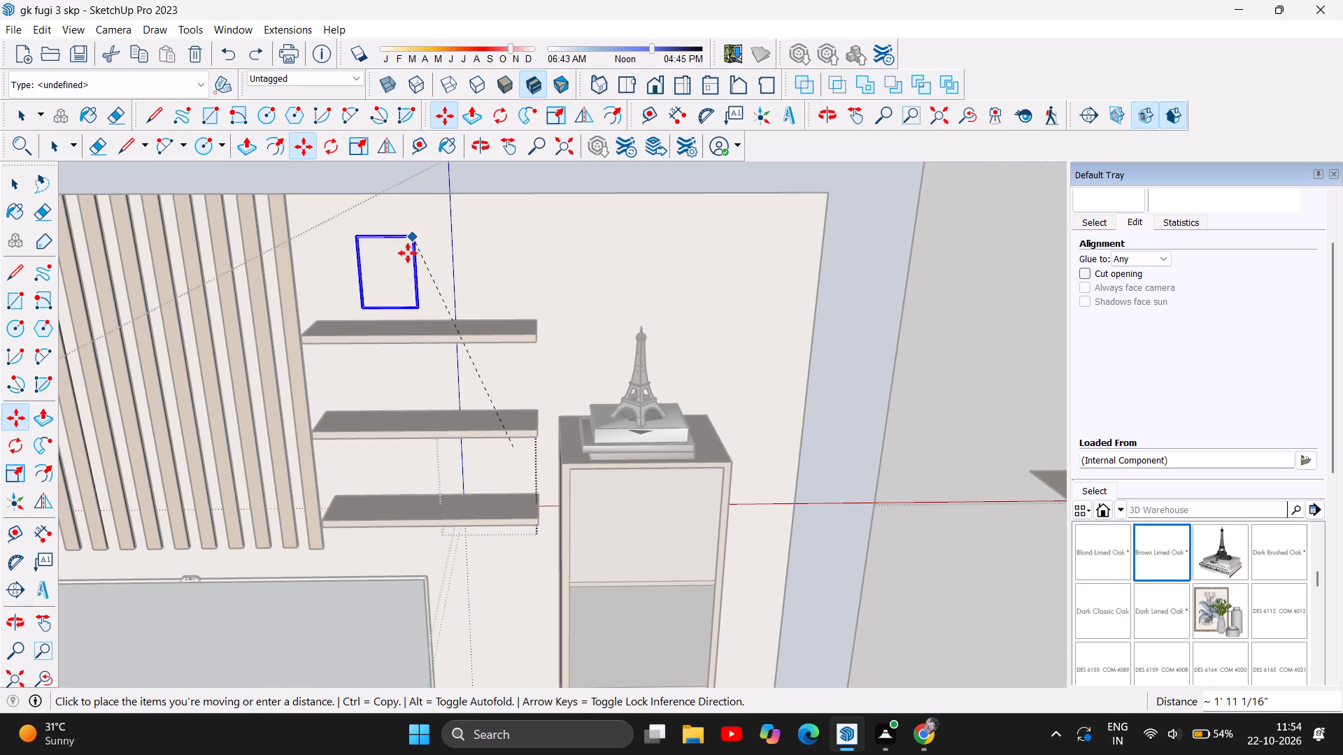
left_click(420, 237)
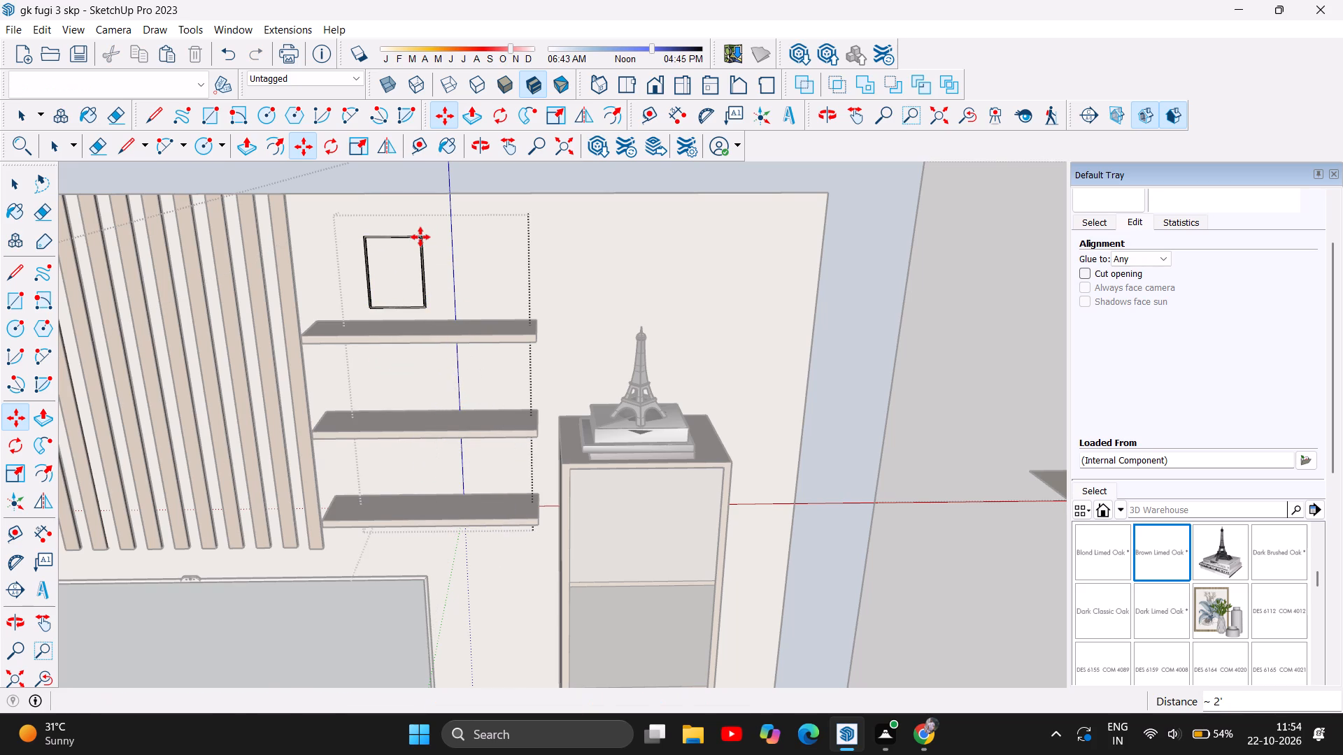
left_click(963, 391)
left_click(17, 188)
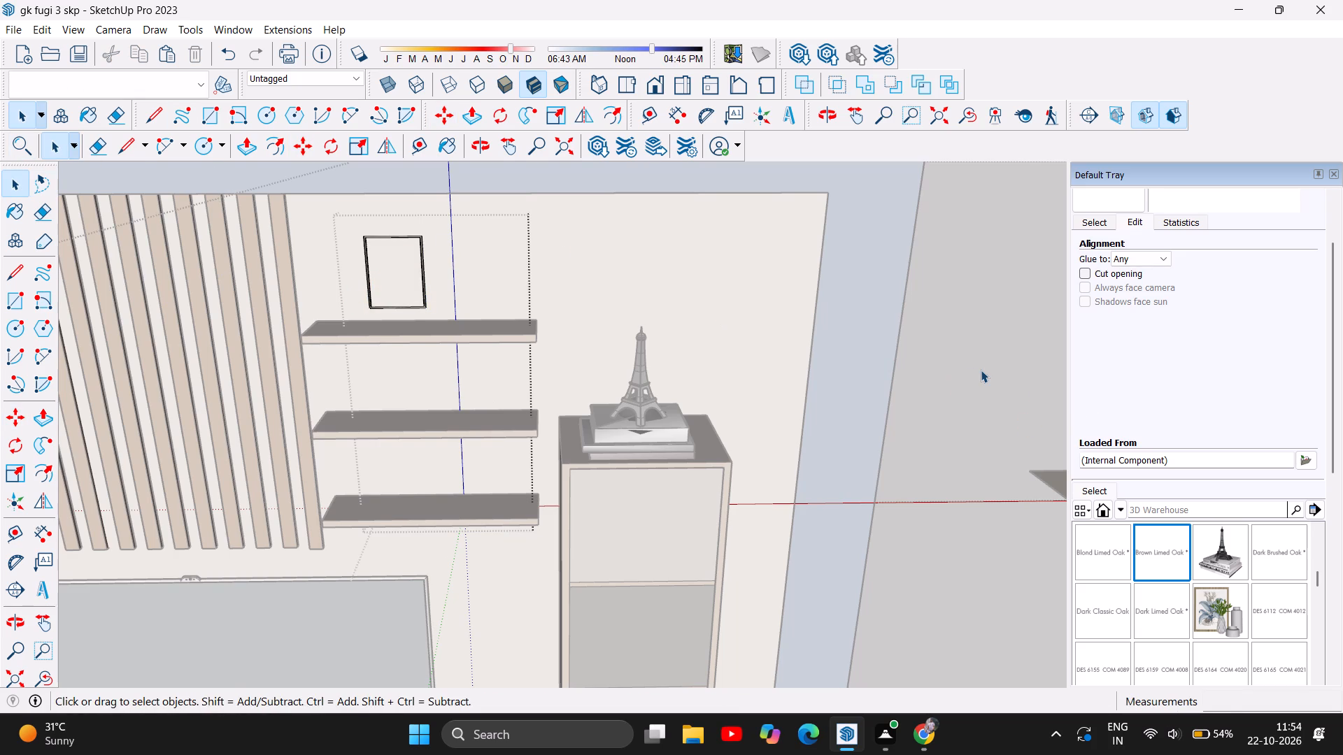
left_click(981, 370)
scroll(355, 351, "down", 6)
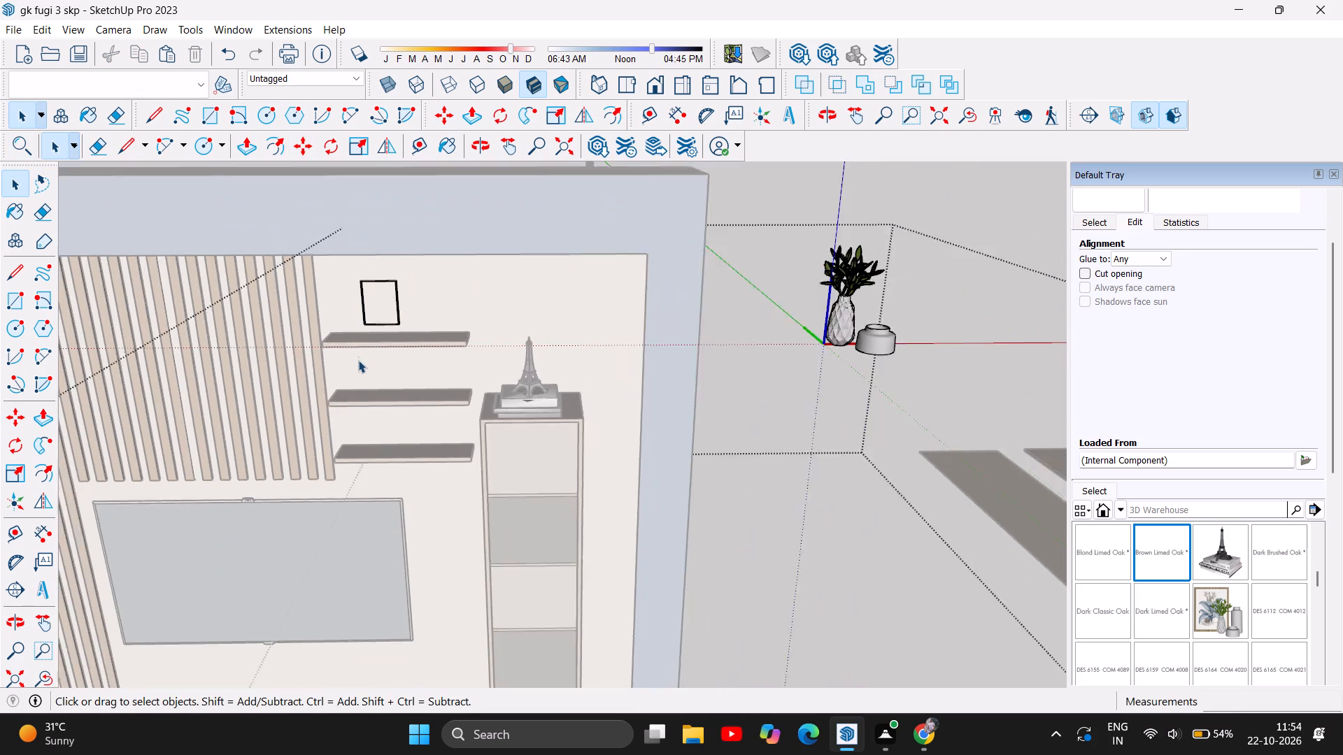
scroll(358, 359, "down", 5)
key("Escape")
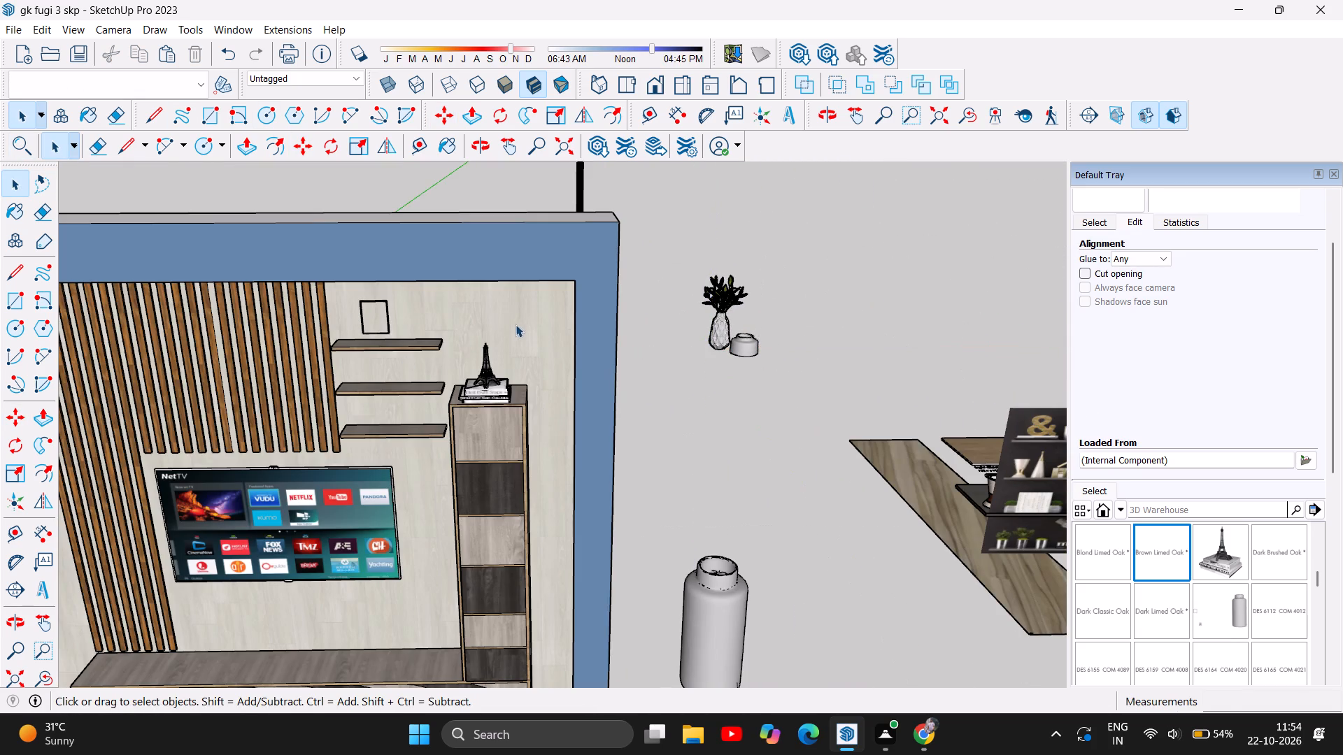
Move the whole decor set 14' 2 3/4" away from the TV unit into the empty space beside the room.
scroll(383, 326, "up", 9)
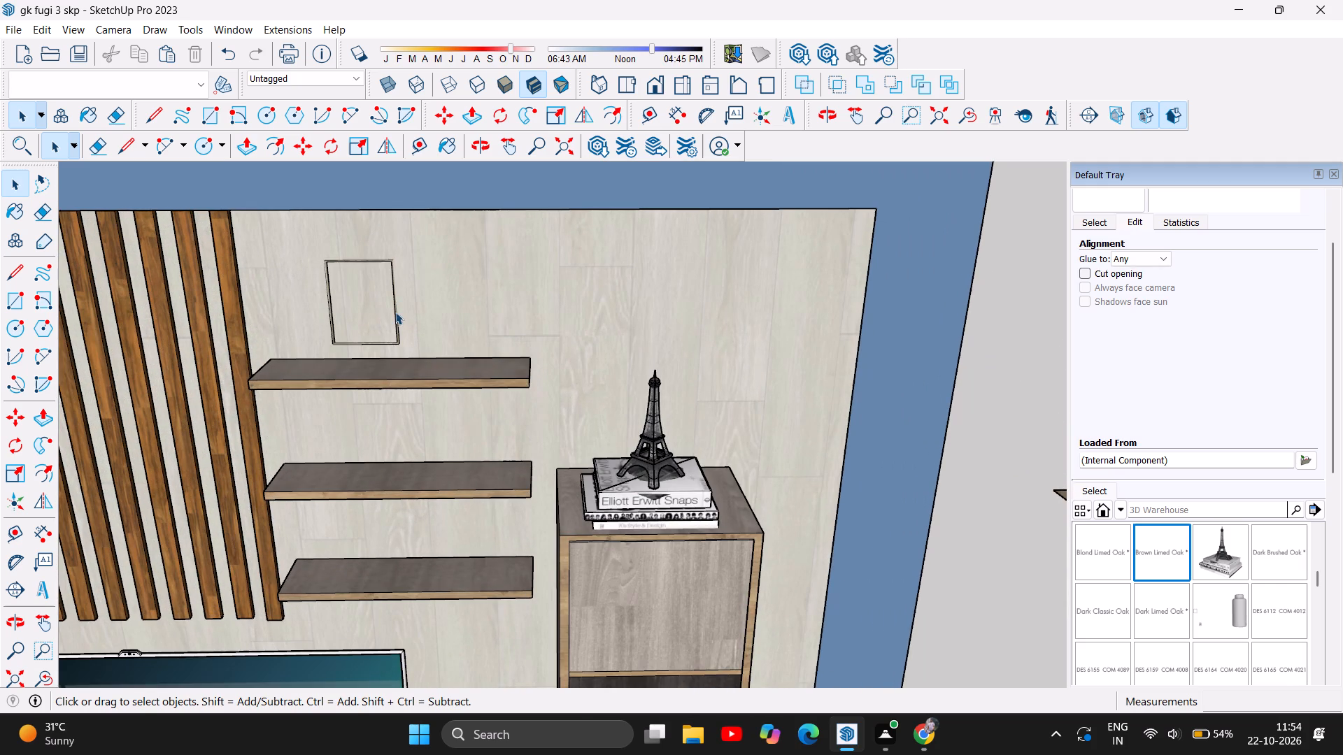
left_click(395, 312)
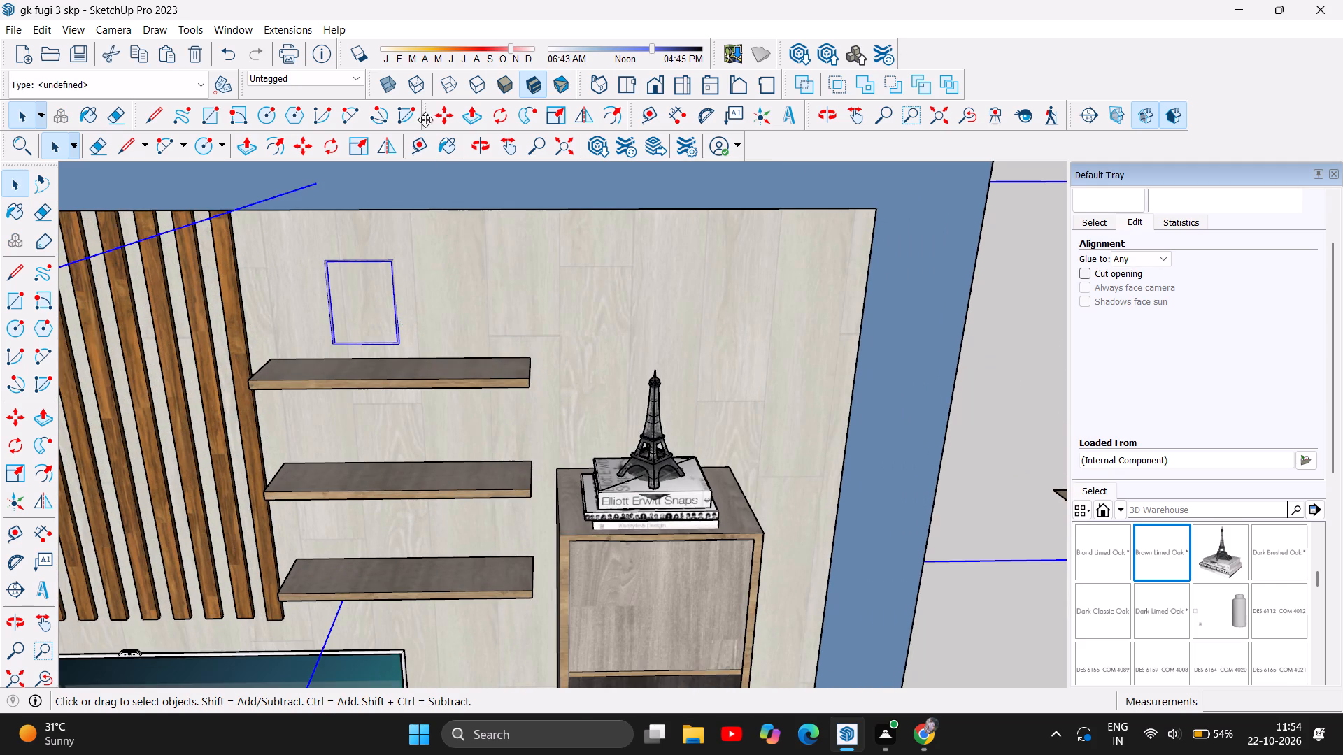
left_click(443, 120)
left_click(388, 326)
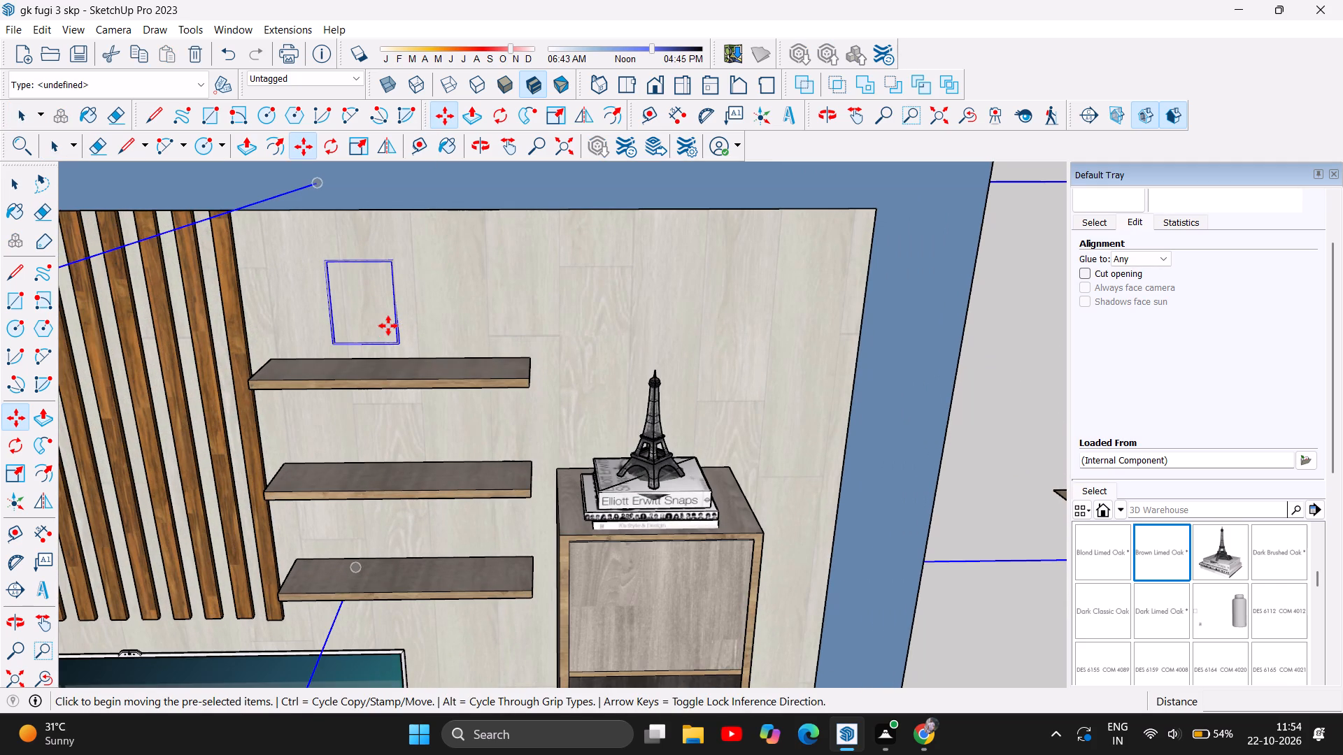
scroll(390, 391, "down", 4)
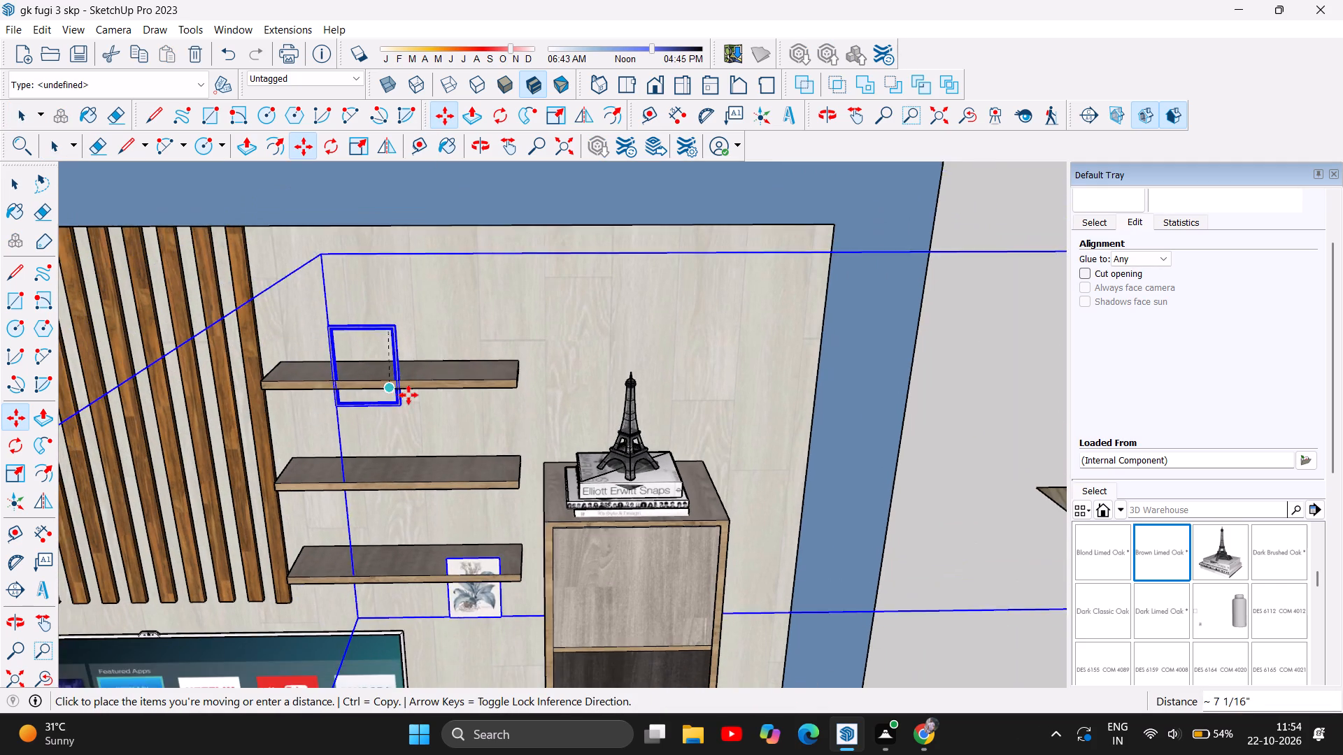
scroll(408, 395, "down", 2)
scroll(410, 396, "up", 1)
scroll(429, 394, "down", 6)
scroll(411, 509, "down", 5)
scroll(487, 436, "up", 1)
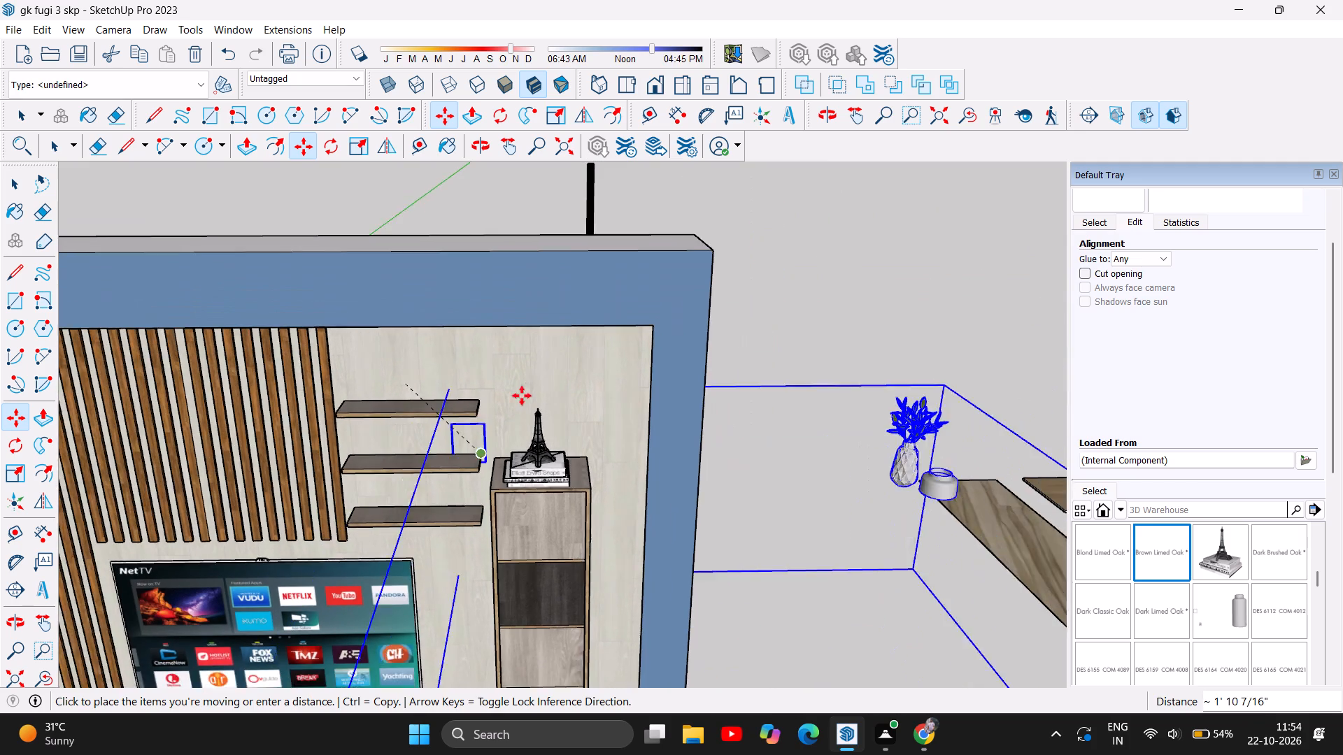
scroll(557, 361, "down", 10)
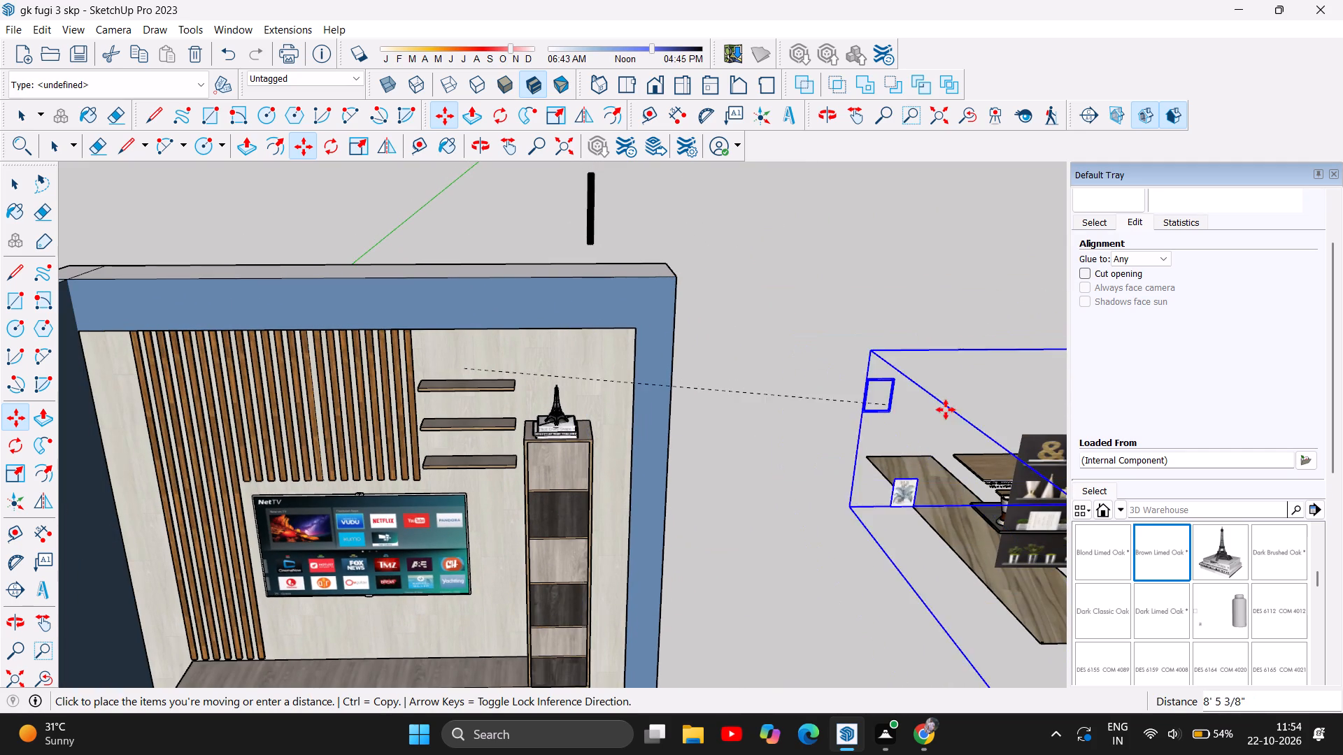
left_click(834, 276)
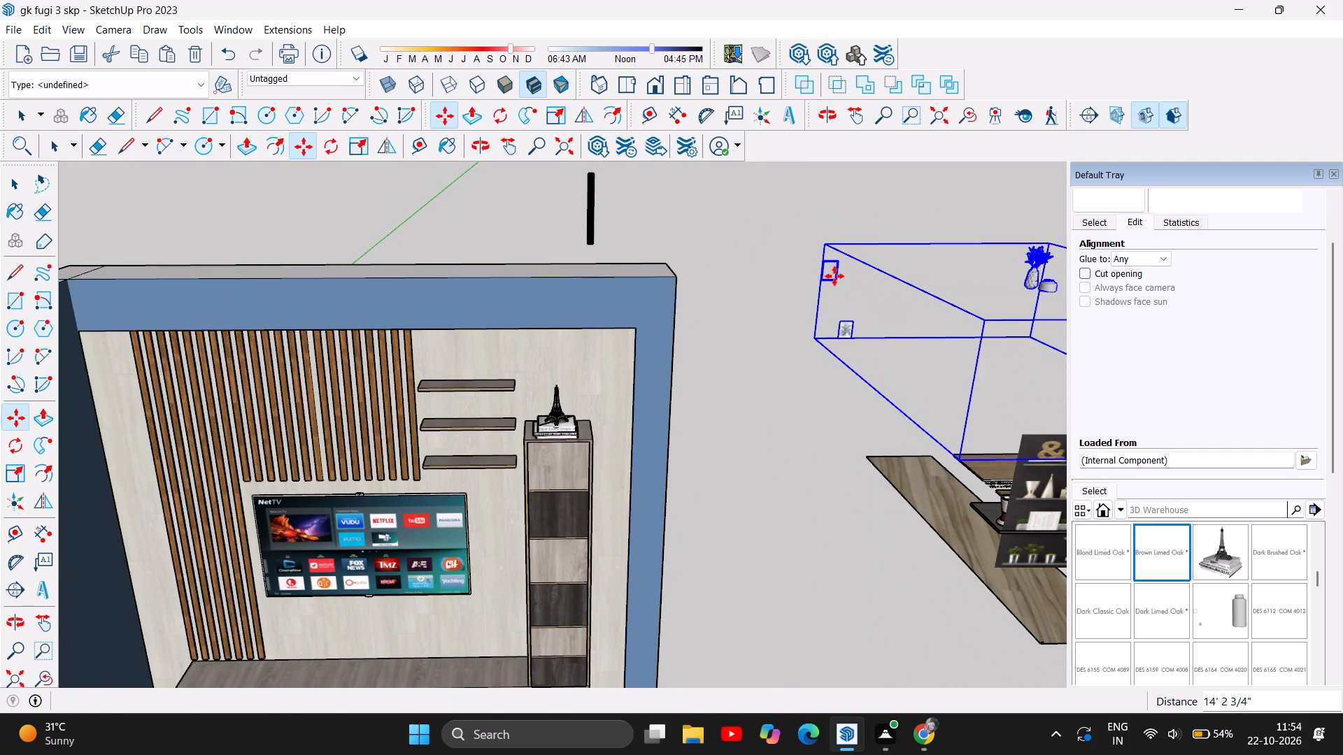
Shift the decor set 2 1/4" along the red axis.
scroll(855, 323, "up", 15)
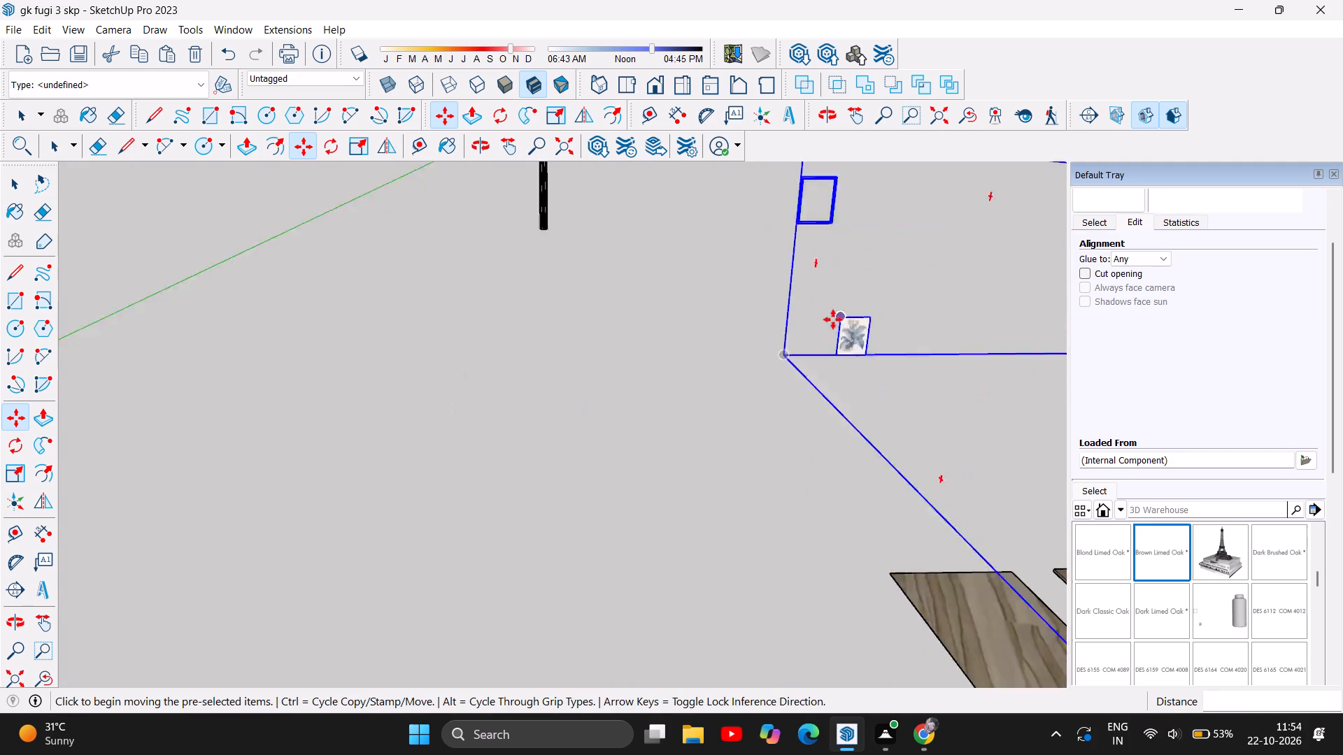
scroll(833, 319, "up", 3)
scroll(774, 354, "down", 10)
scroll(685, 345, "down", 4)
scroll(916, 302, "up", 5)
scroll(949, 347, "up", 5)
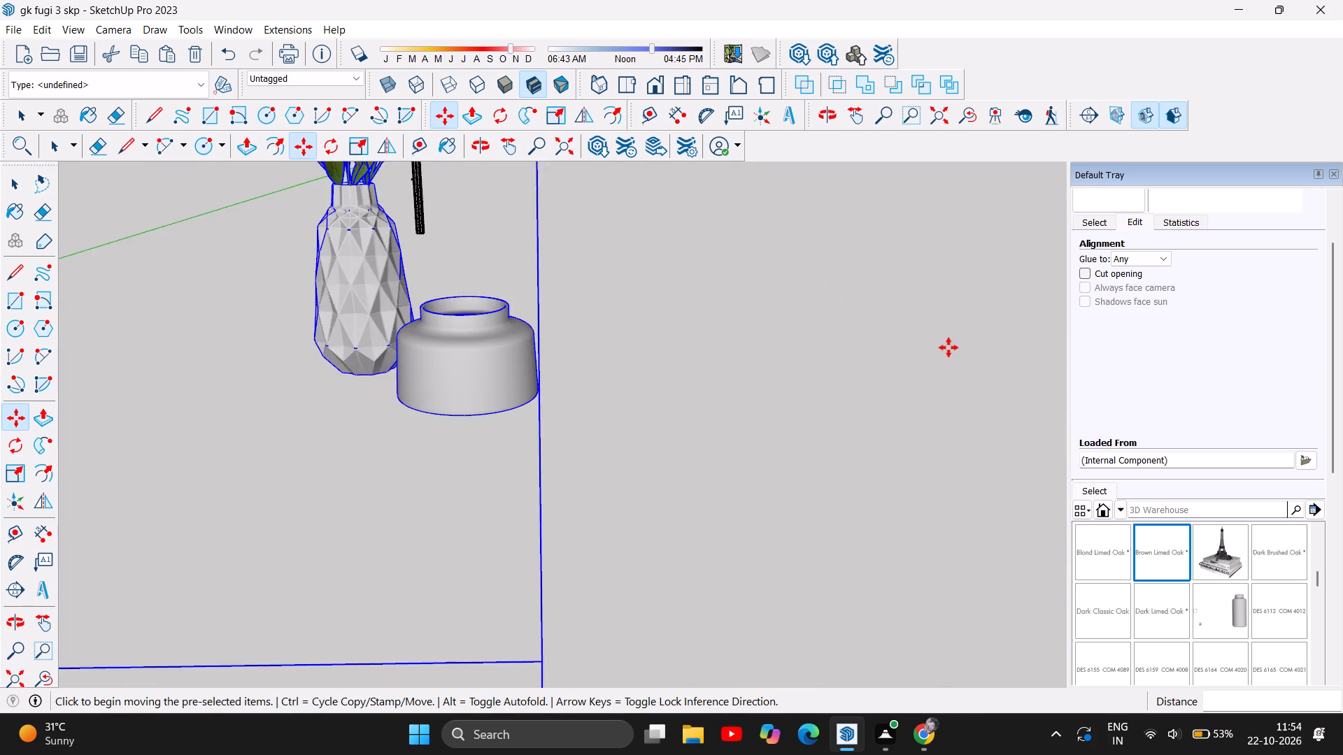
scroll(948, 347, "down", 2)
left_click(779, 327)
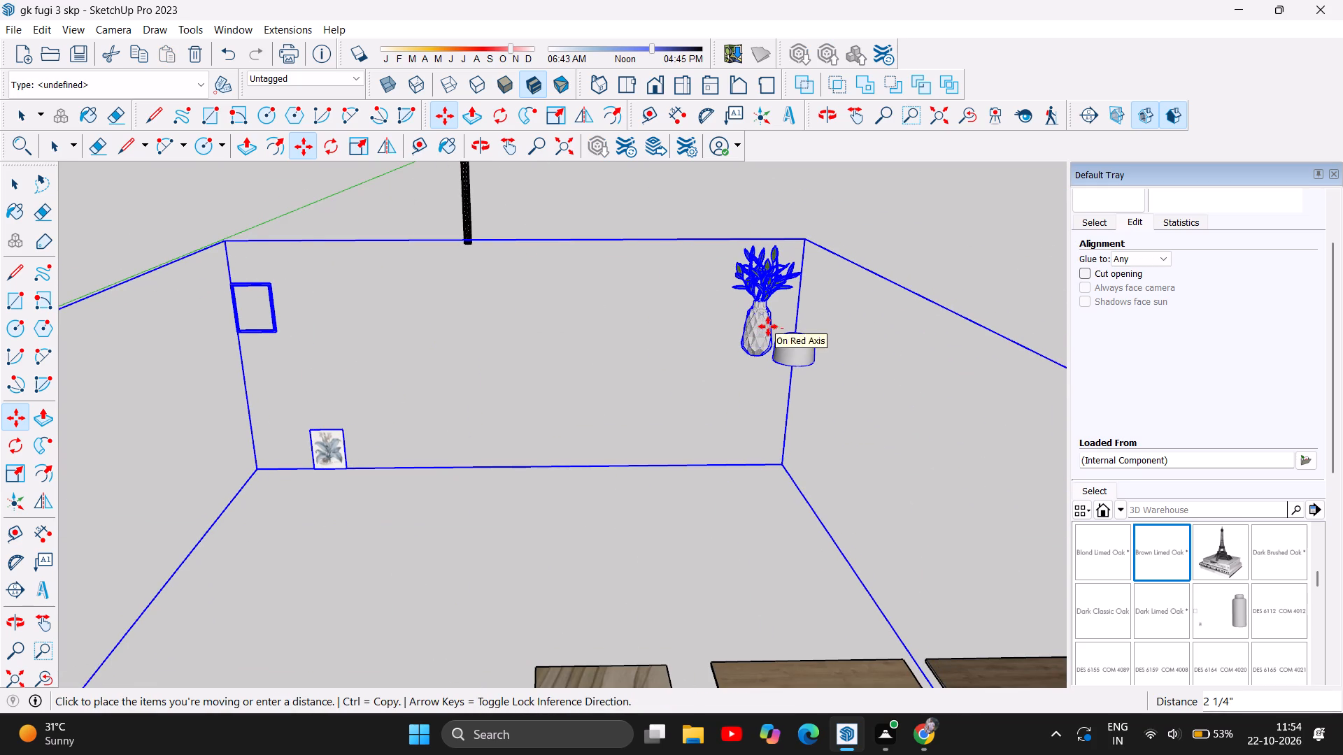
left_click(768, 326)
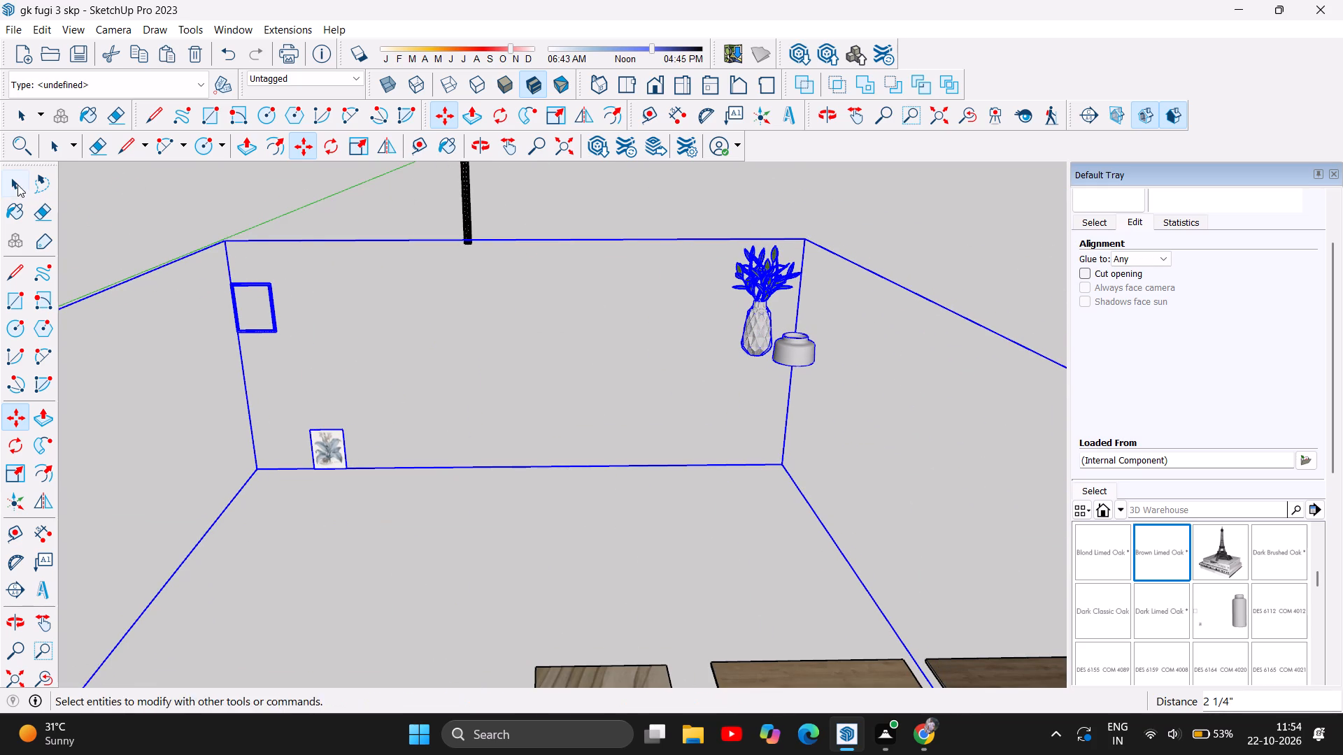
Open the decor set for editing, copy its faceted vase with leafy stems and paste it onto the lowest wall shelf.
left_click(17, 185)
double_click(766, 315)
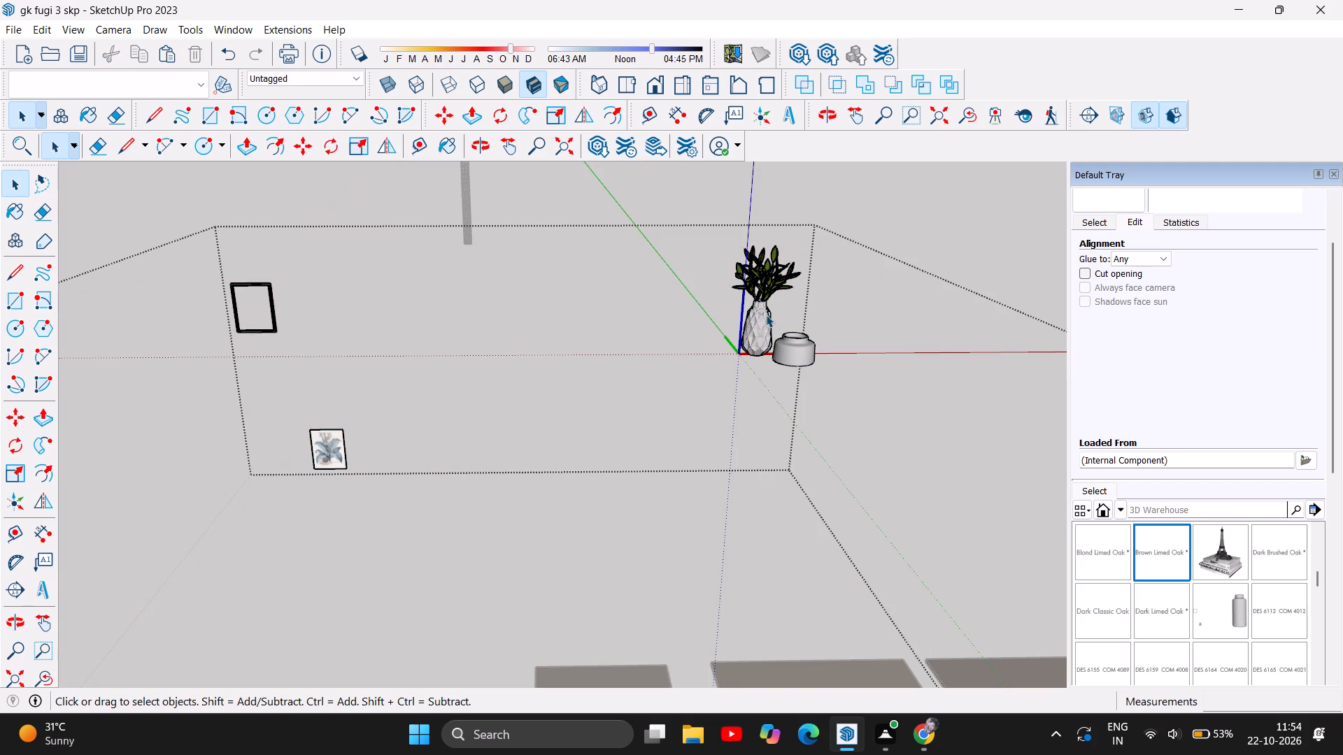
left_click_drag(758, 325, 743, 338)
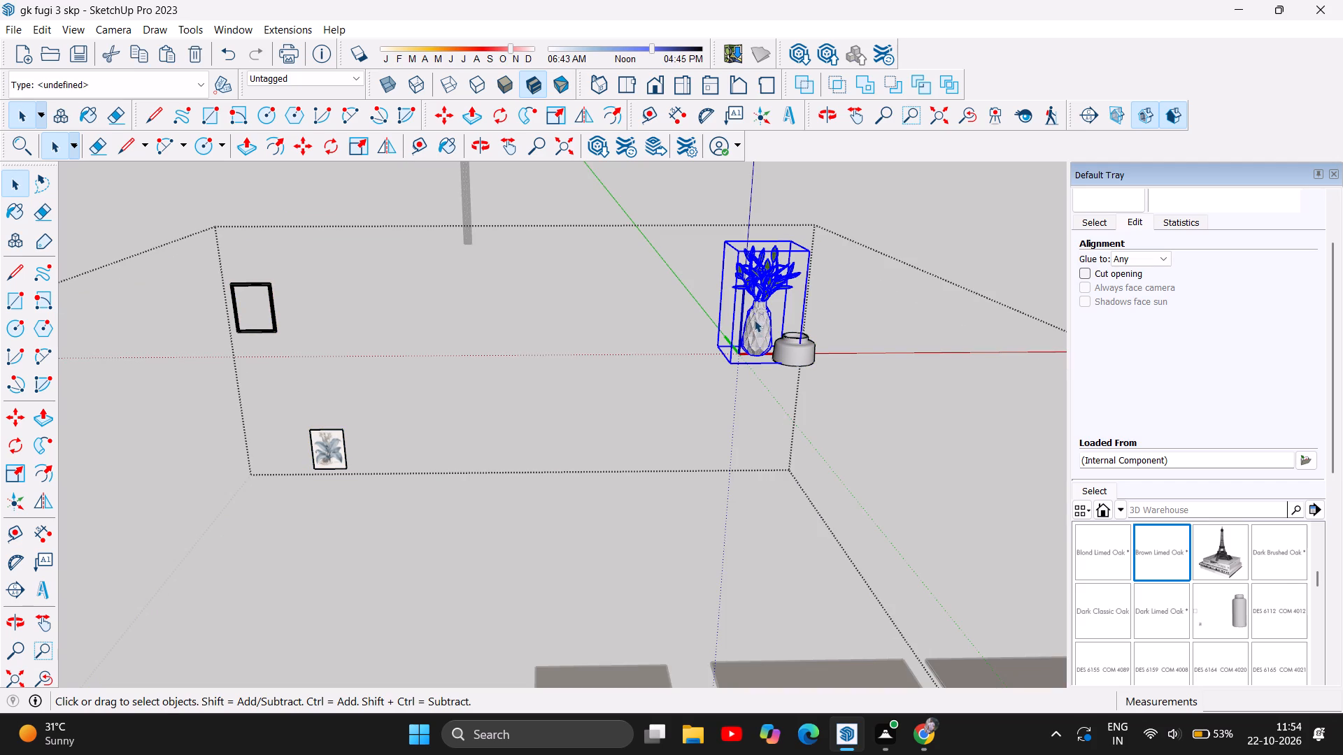
scroll(673, 373, "down", 4)
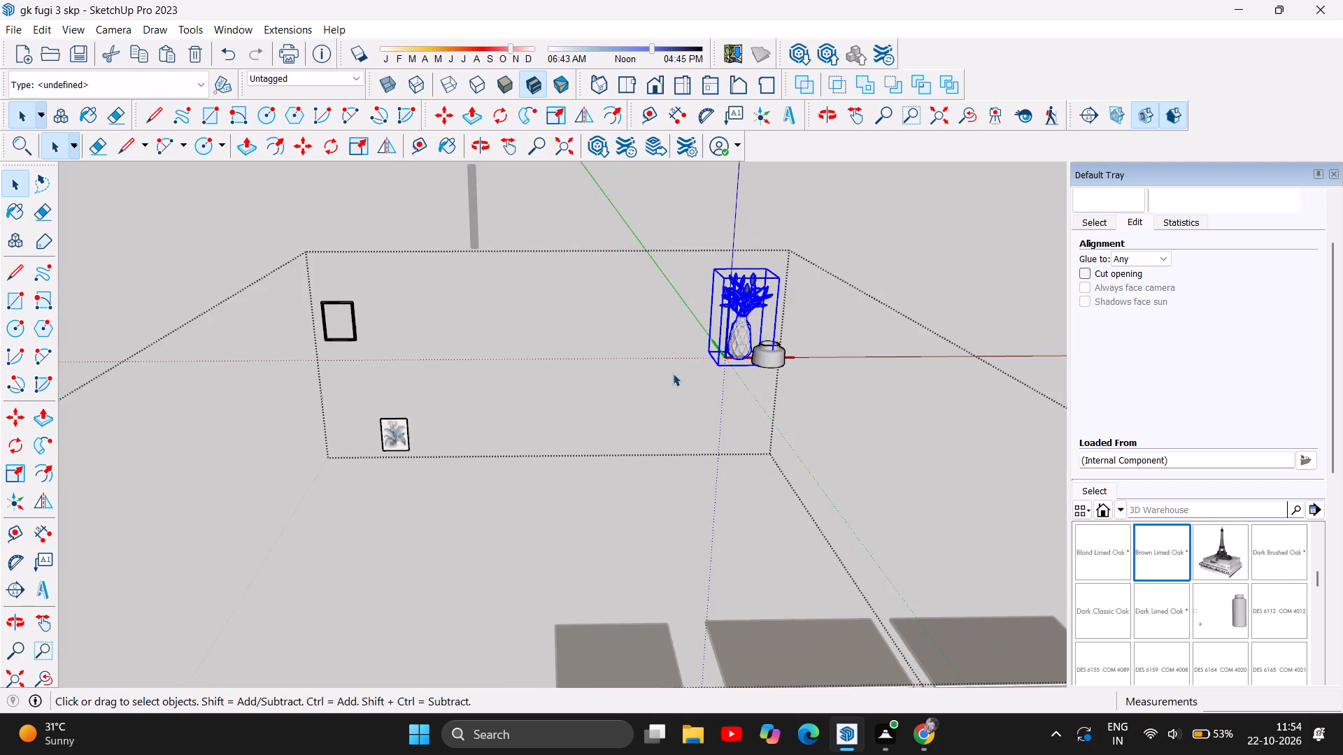
scroll(673, 373, "down", 1)
scroll(744, 338, "down", 6)
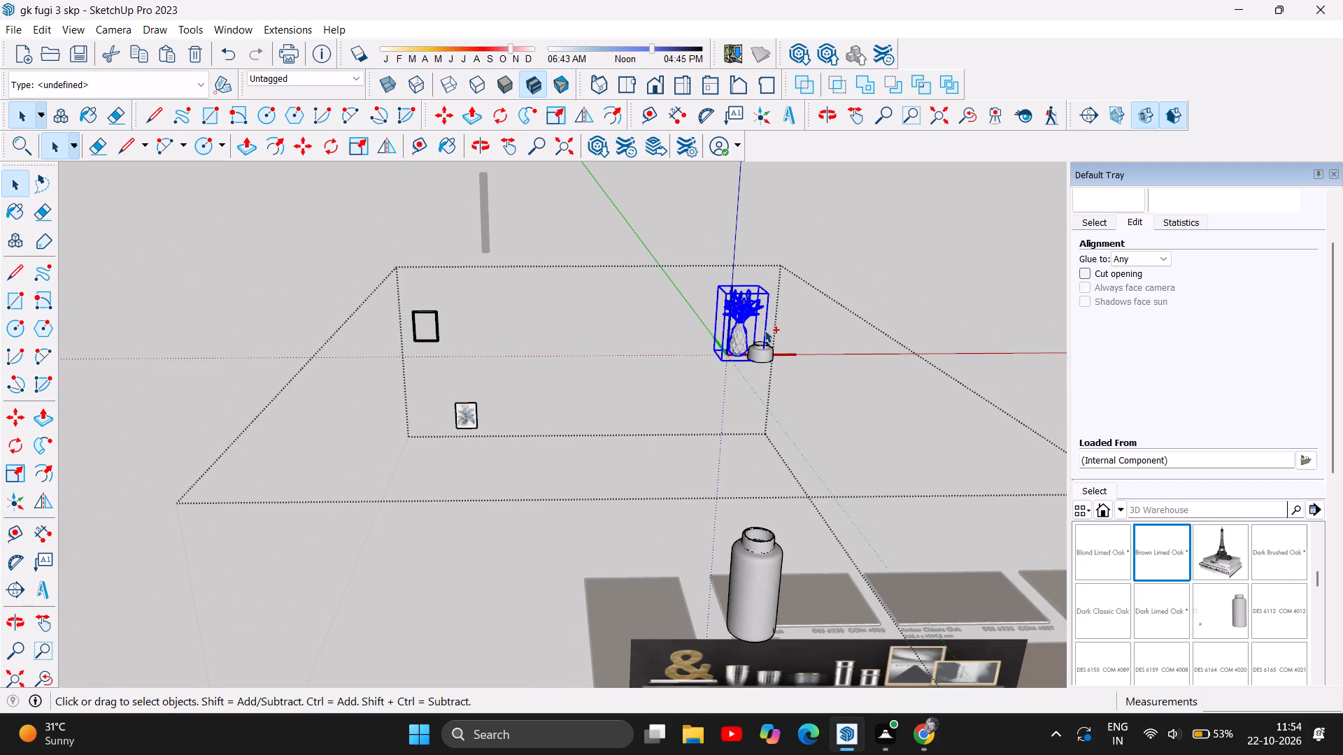
key("ctrl+c")
key("ctrl+v")
scroll(681, 417, "down", 8)
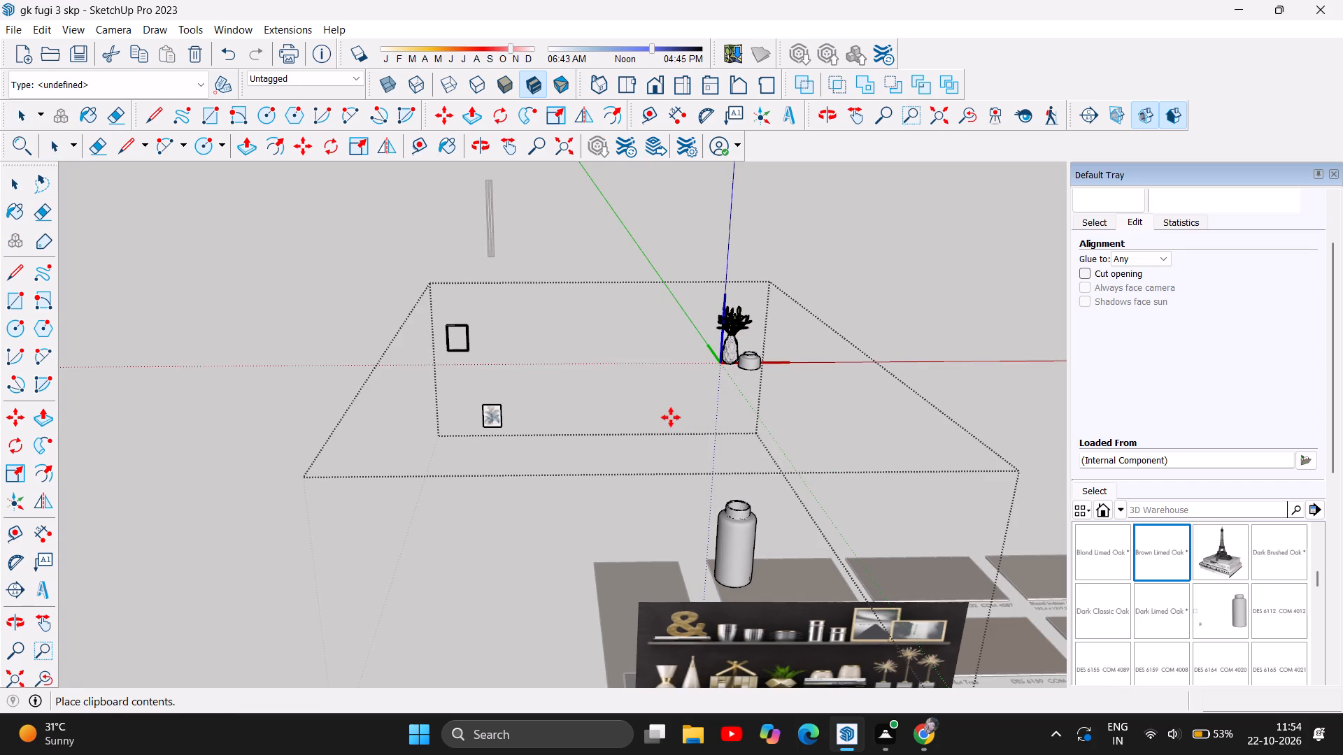
scroll(671, 417, "down", 3)
scroll(438, 403, "down", 5)
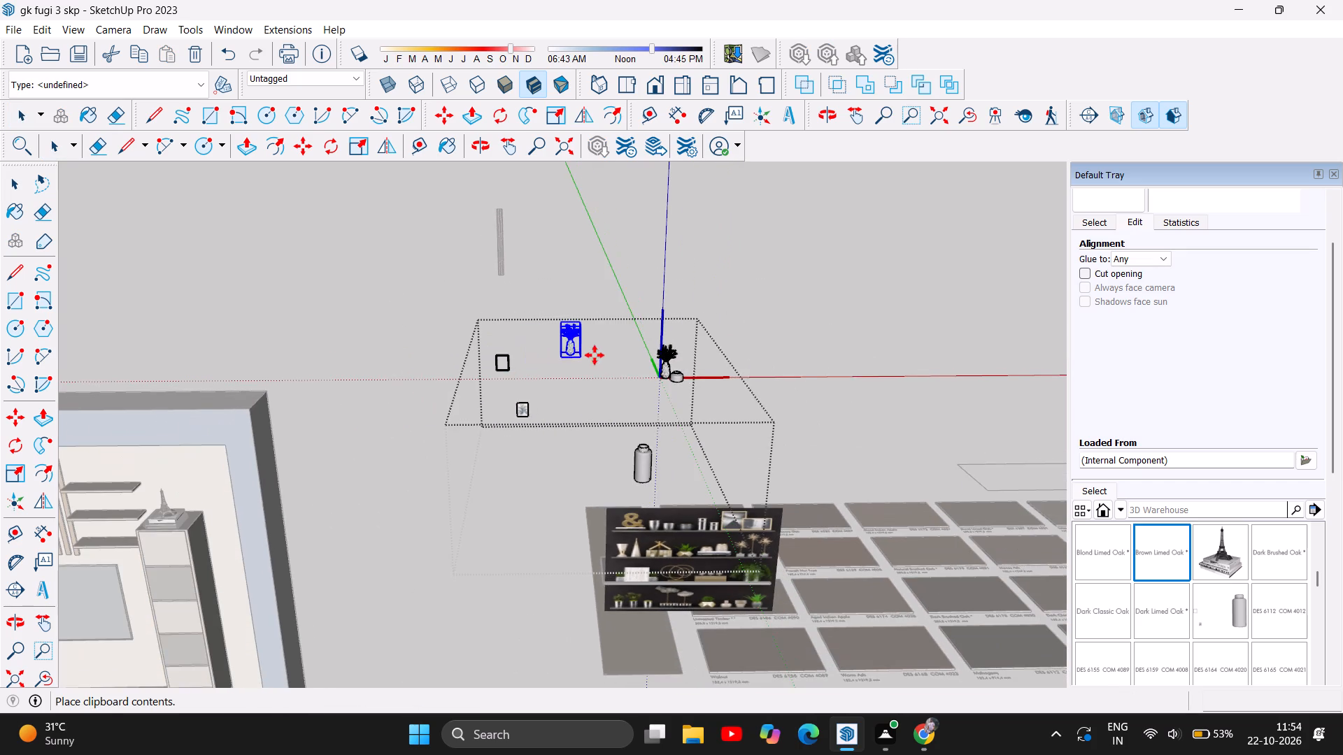
scroll(685, 342, "down", 8)
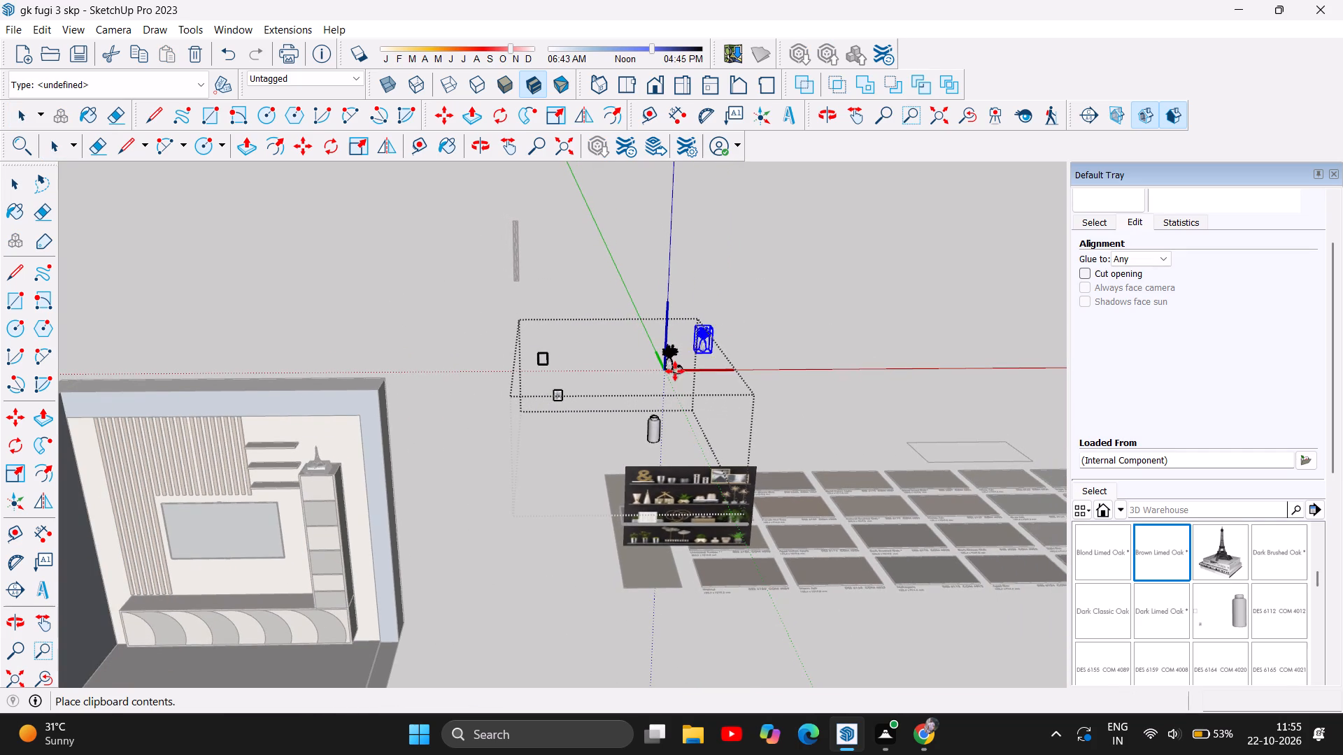
scroll(215, 510, "up", 5)
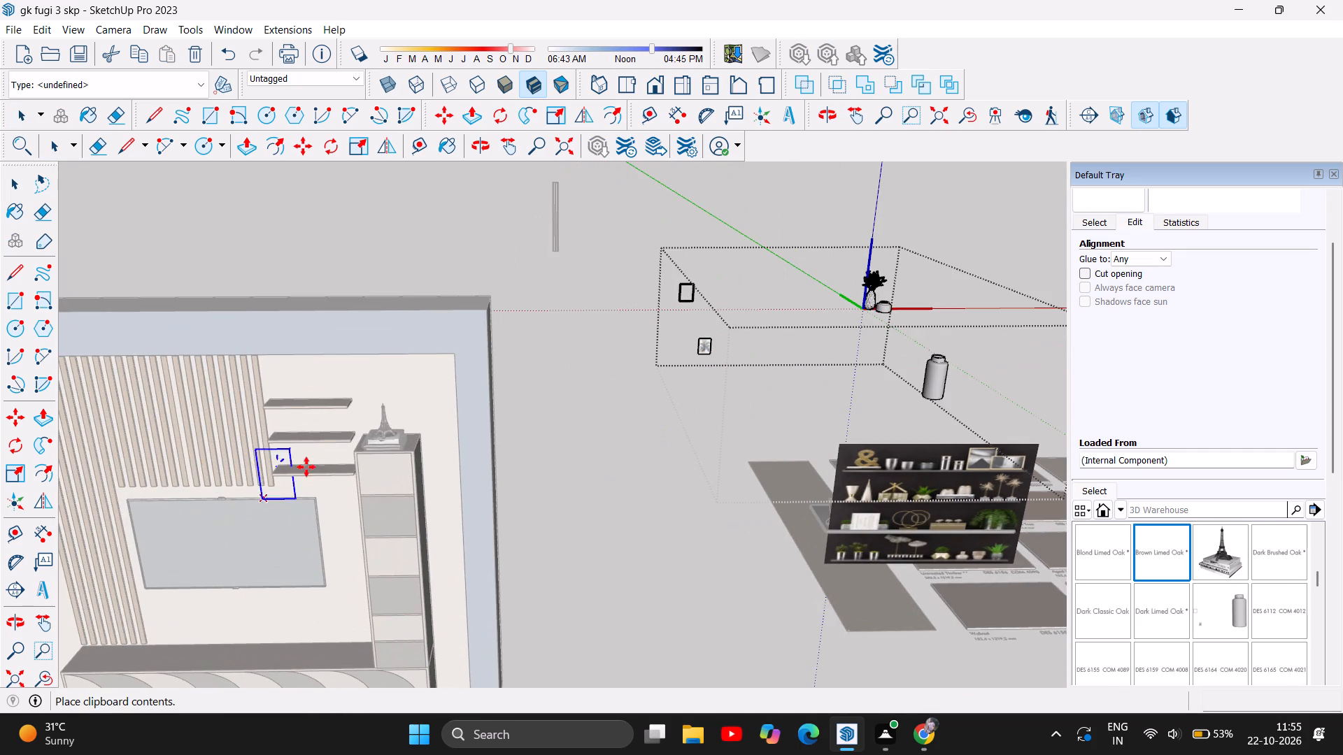
scroll(321, 450, "up", 6)
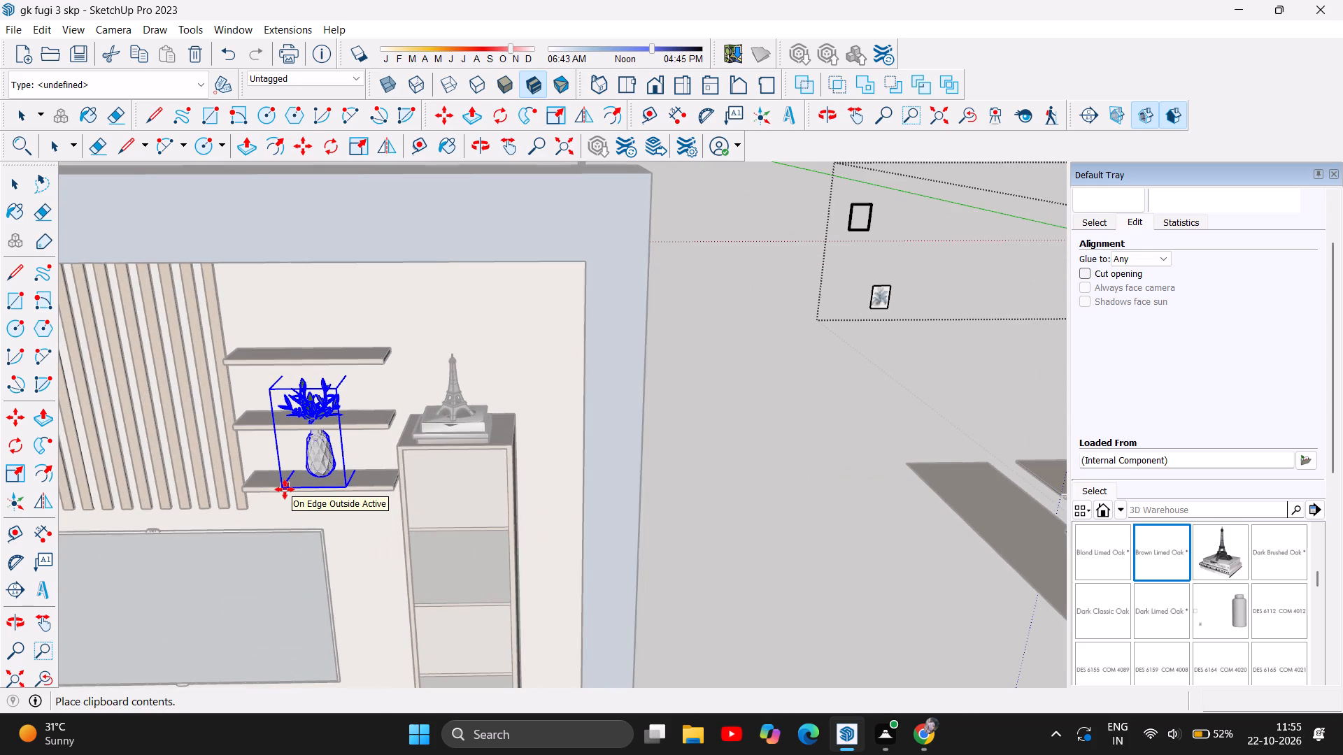
scroll(286, 503, "up", 6)
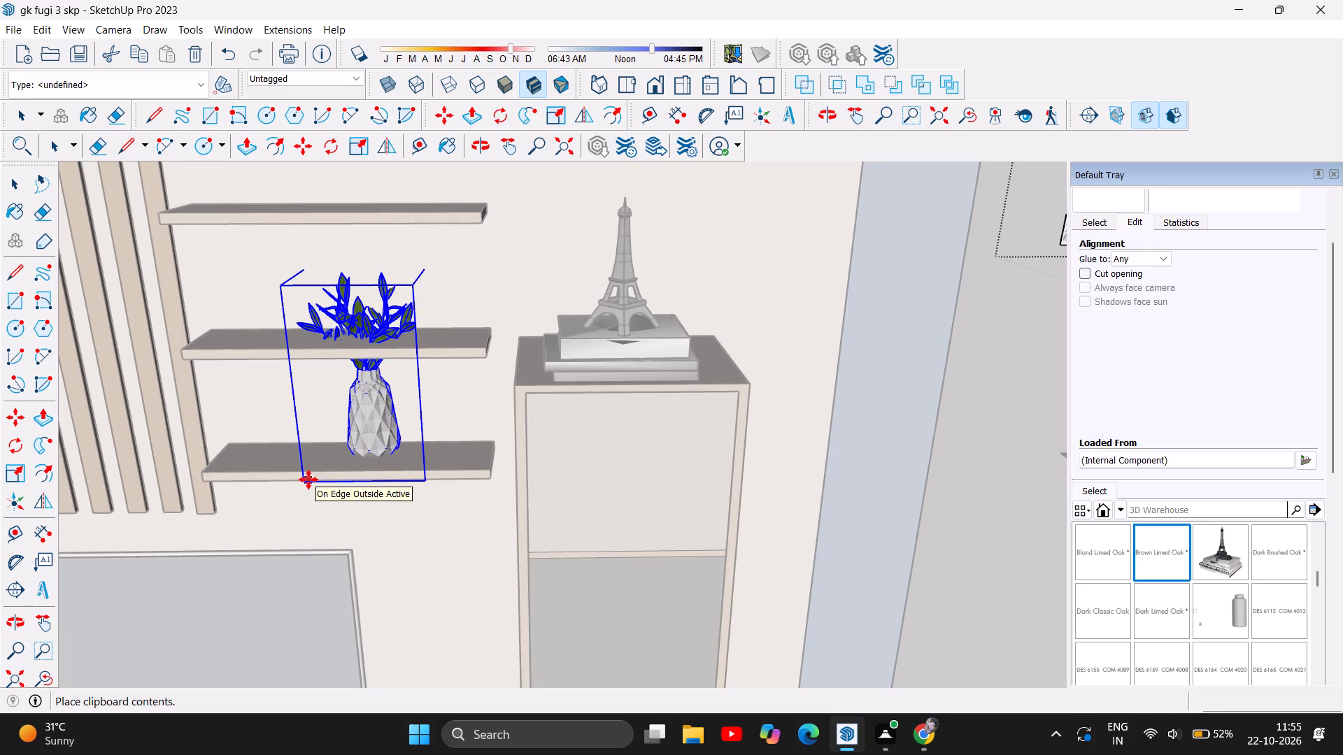
double_click(308, 475)
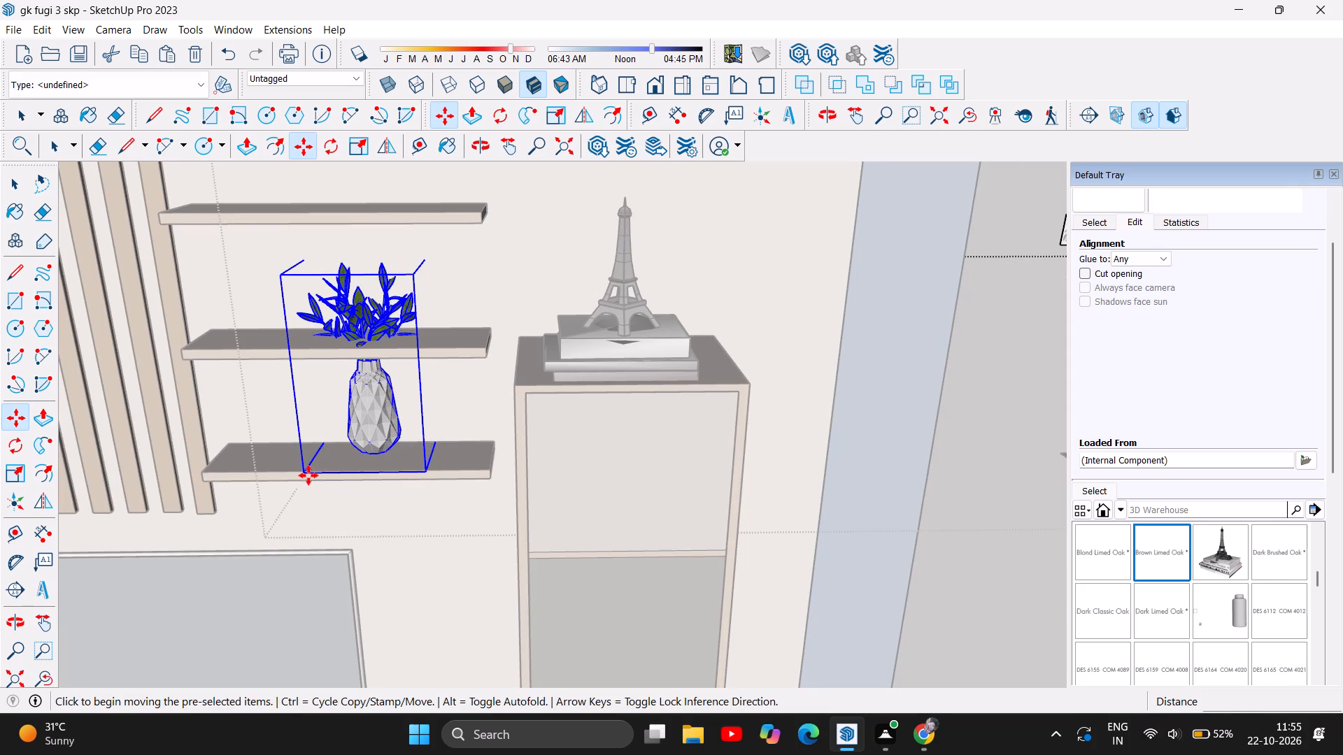
Scale the faceted vase with leafy stems down uniformly, then enlarge it by about 1.29 to fit between the lowest and middle wall shelves.
double_click(20, 477)
left_click_drag(275, 272, 276, 272)
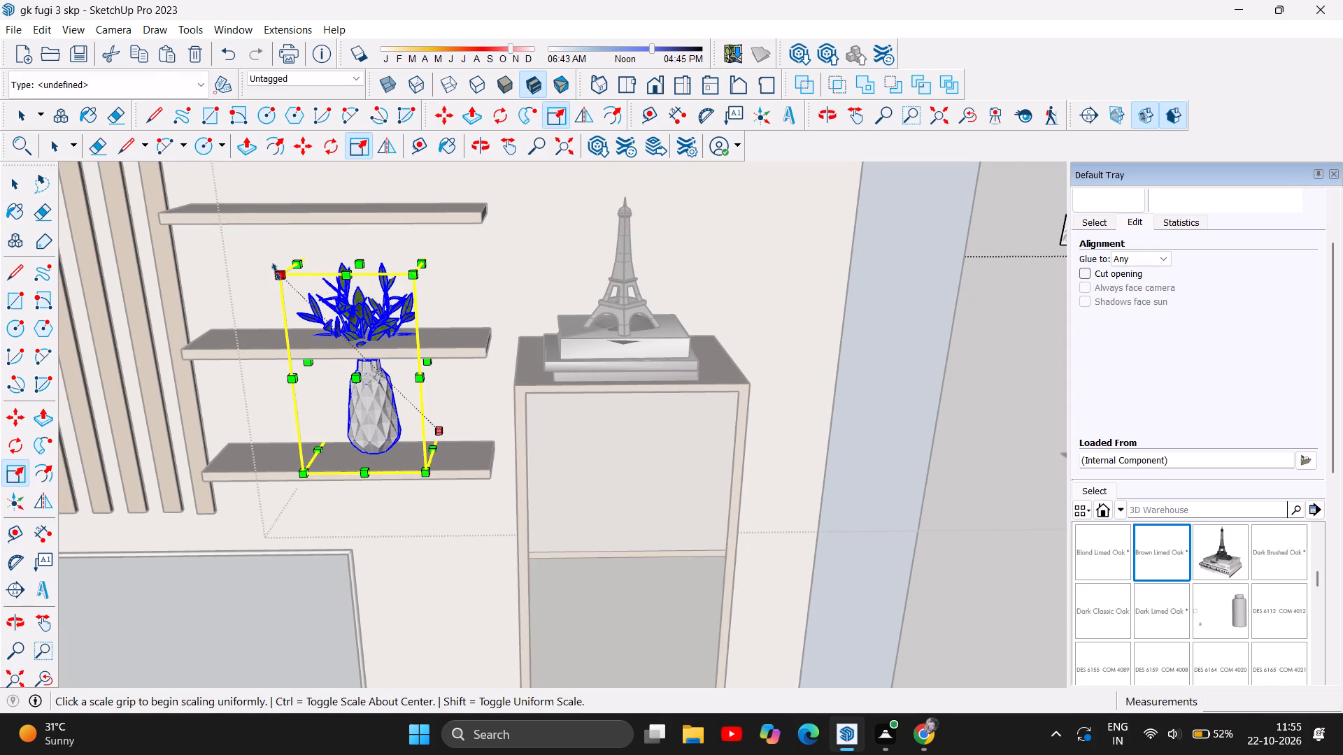
left_click_drag(276, 272, 364, 385)
left_click_drag(364, 384, 362, 383)
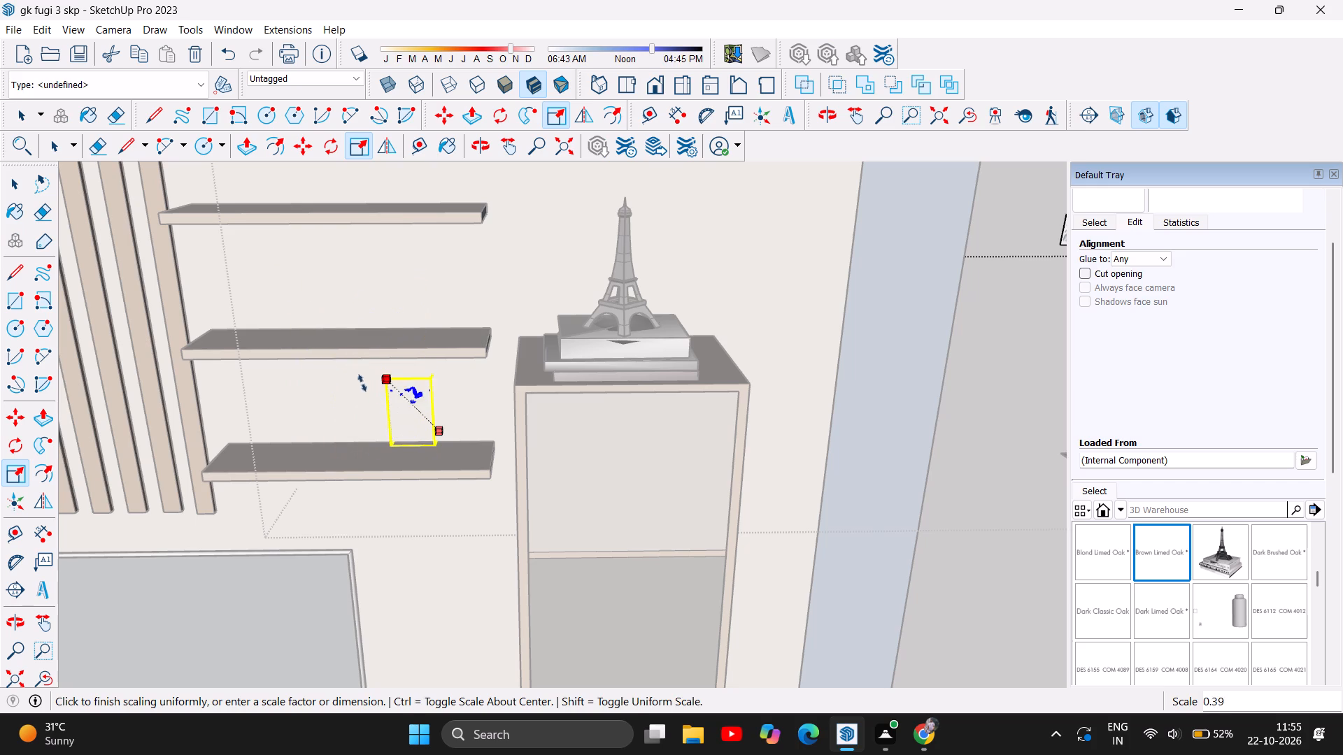
left_click_drag(362, 383, 313, 372)
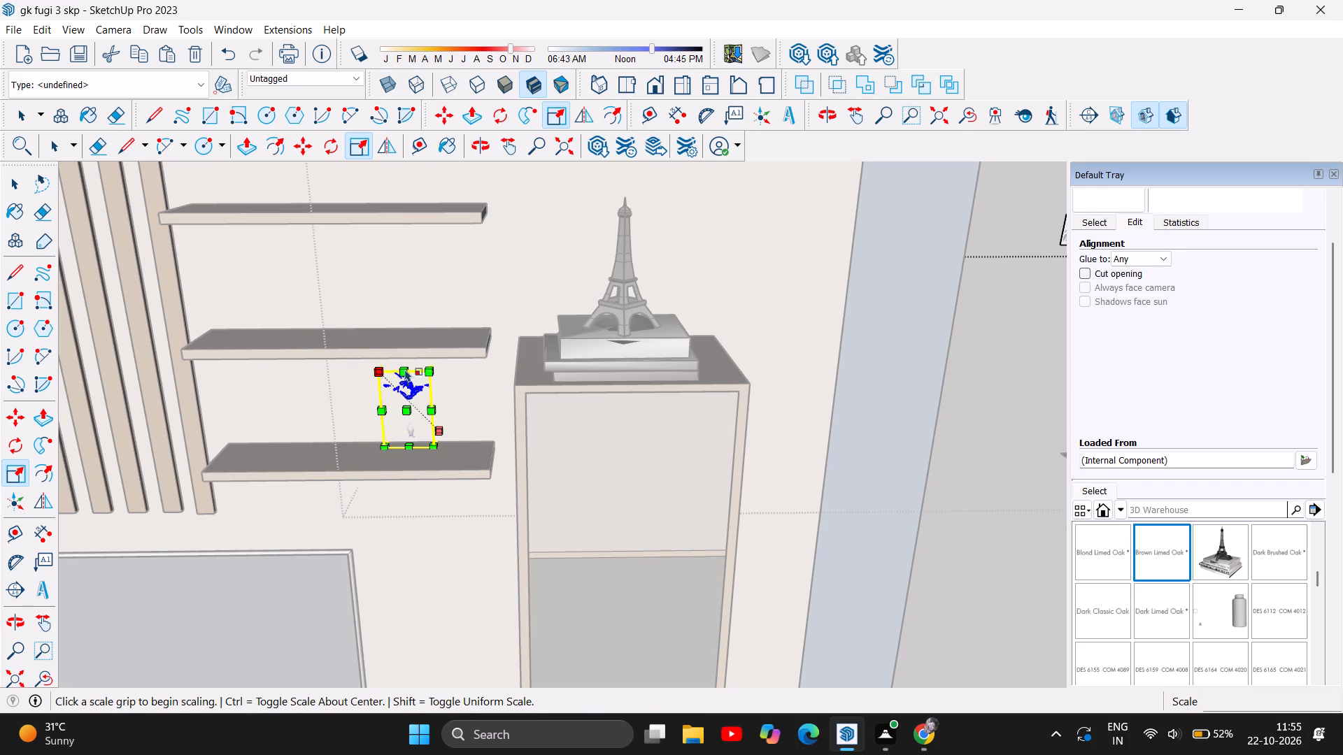
left_click(377, 368)
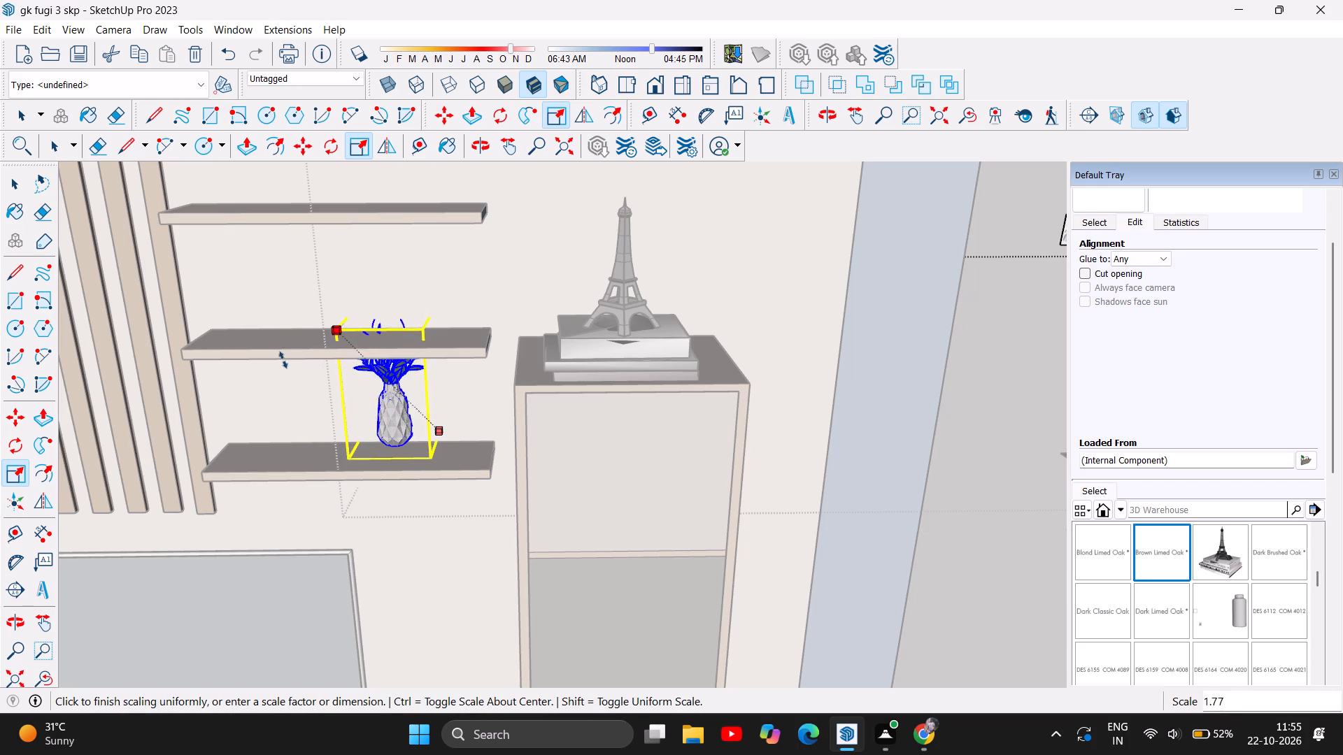
double_click(335, 377)
Move the resized vase about 5 1/2" forward so it stands on top of the lowest wall shelf.
scroll(391, 470, "up", 3)
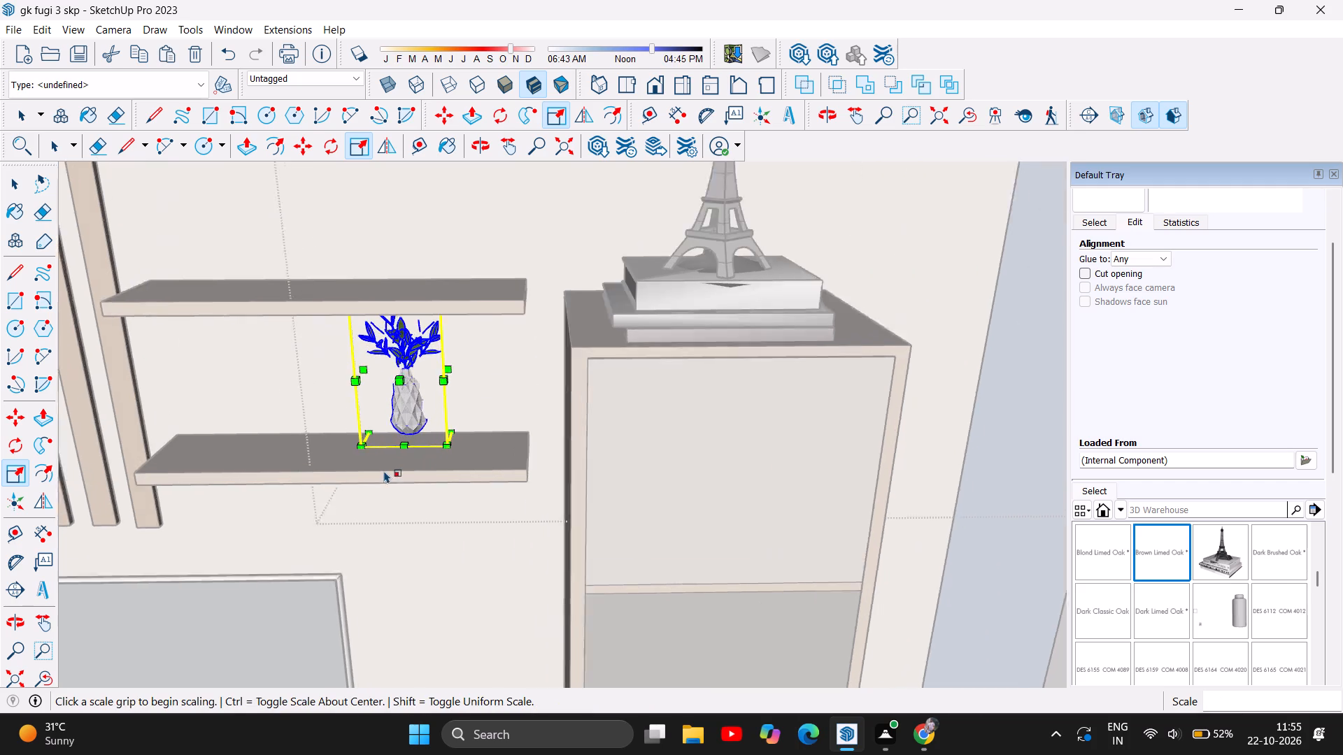
scroll(384, 470, "up", 3)
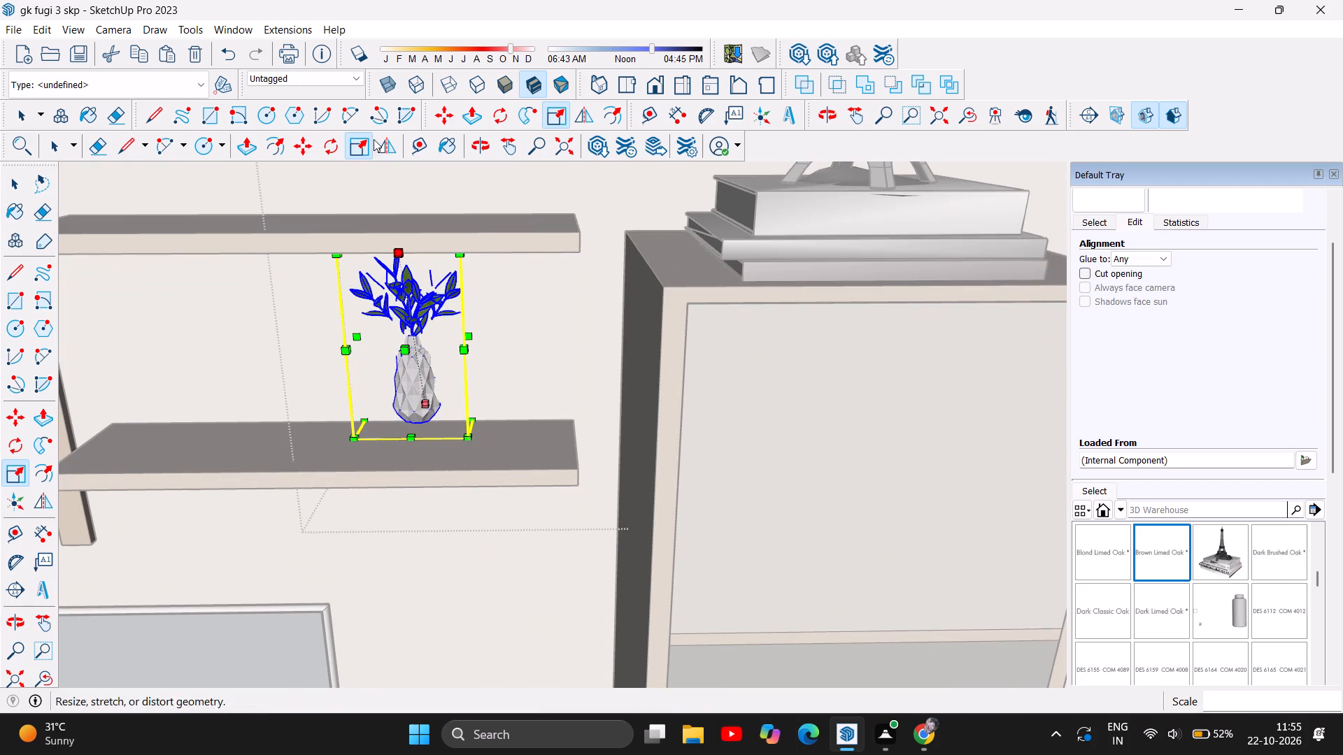
left_click(446, 110)
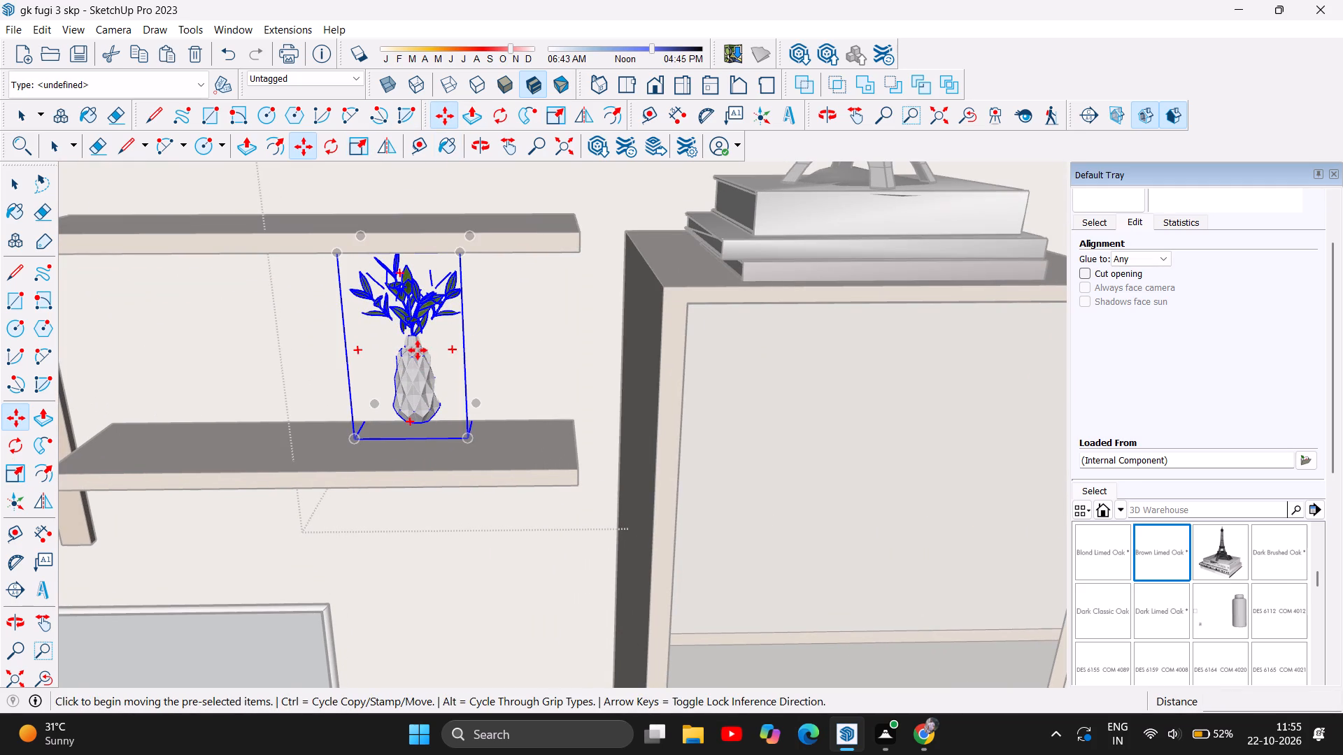
left_click_drag(418, 350, 395, 384)
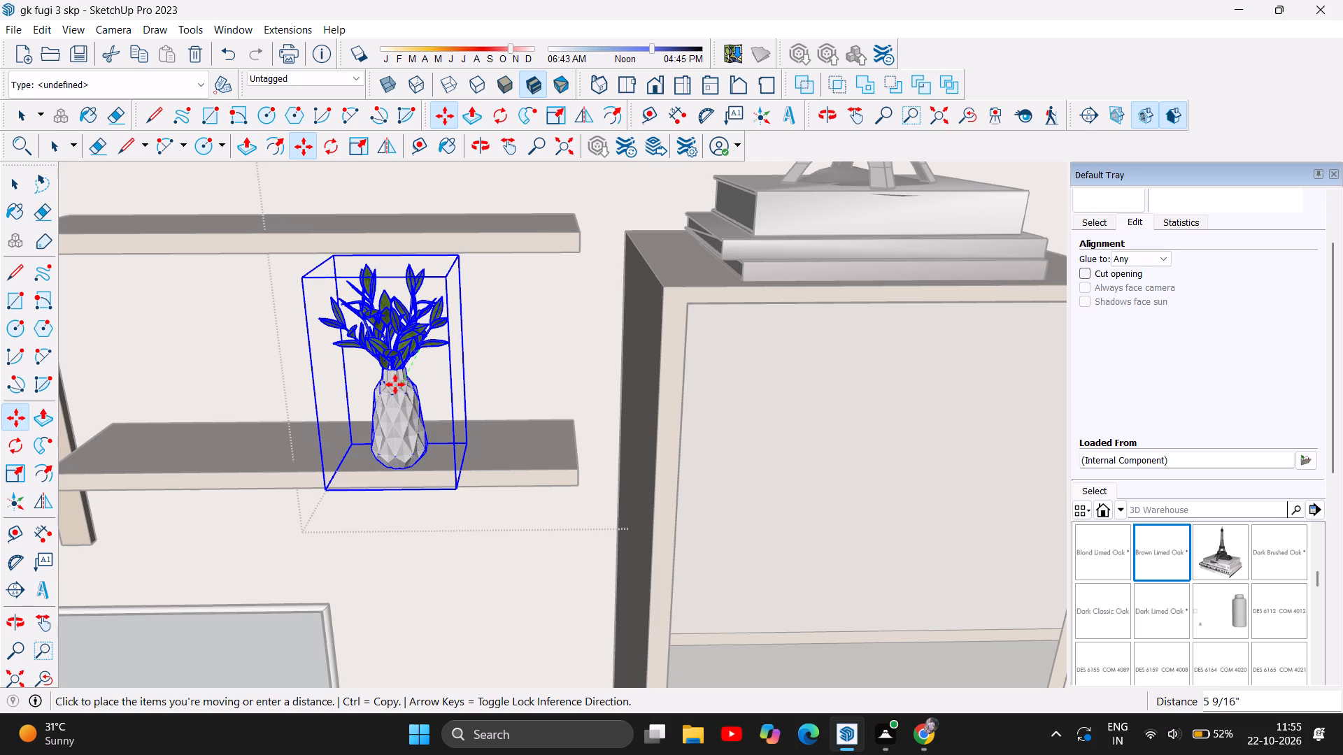
left_click_drag(395, 384, 346, 394)
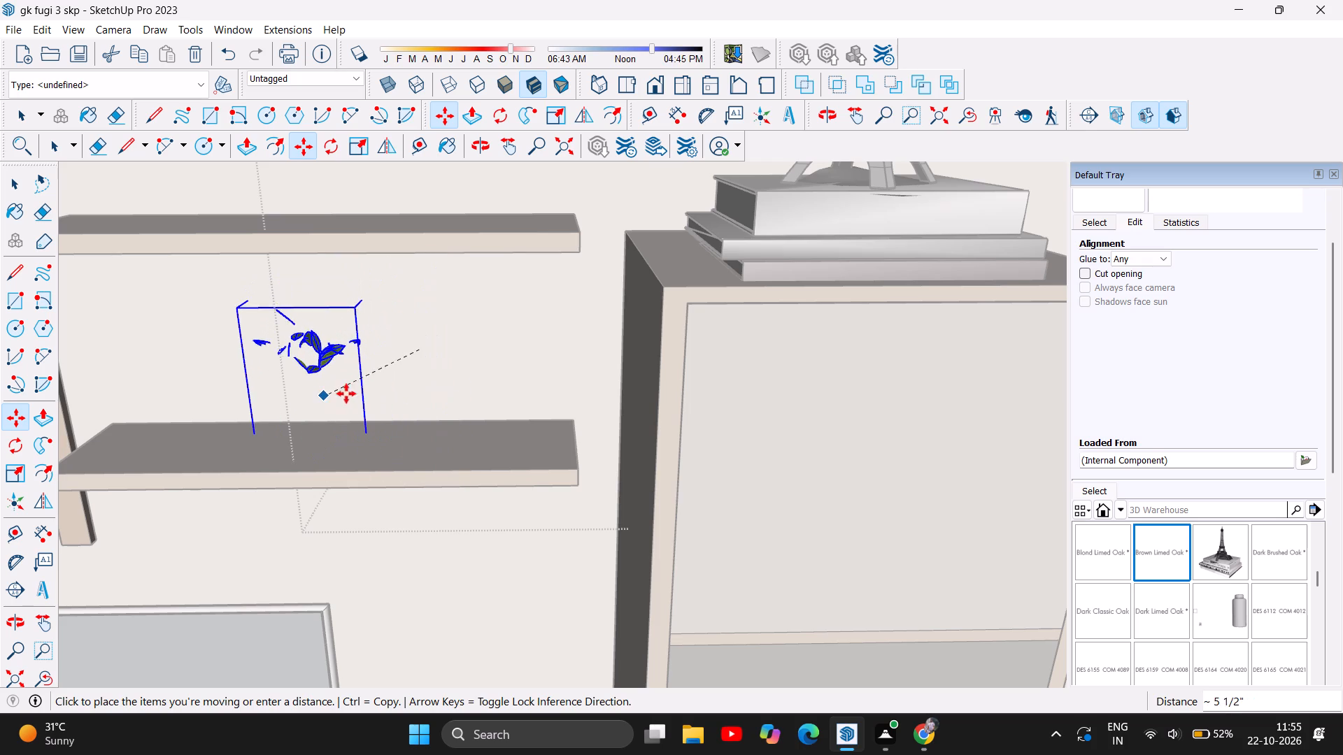
left_click_drag(346, 394, 429, 396)
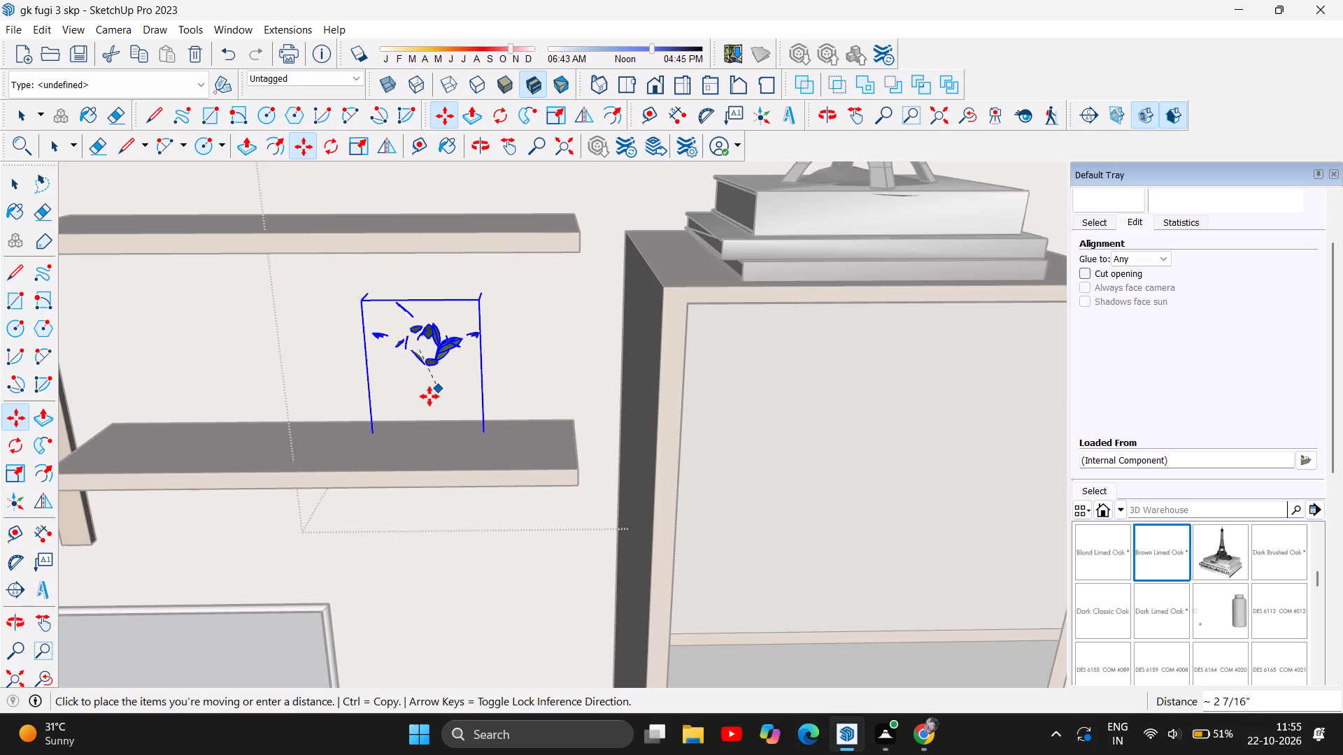
left_click_drag(429, 396, 407, 391)
Copy the vase and paste the duplicate at the slatted-panel end of the lowest wall shelf.
scroll(476, 409, "down", 2)
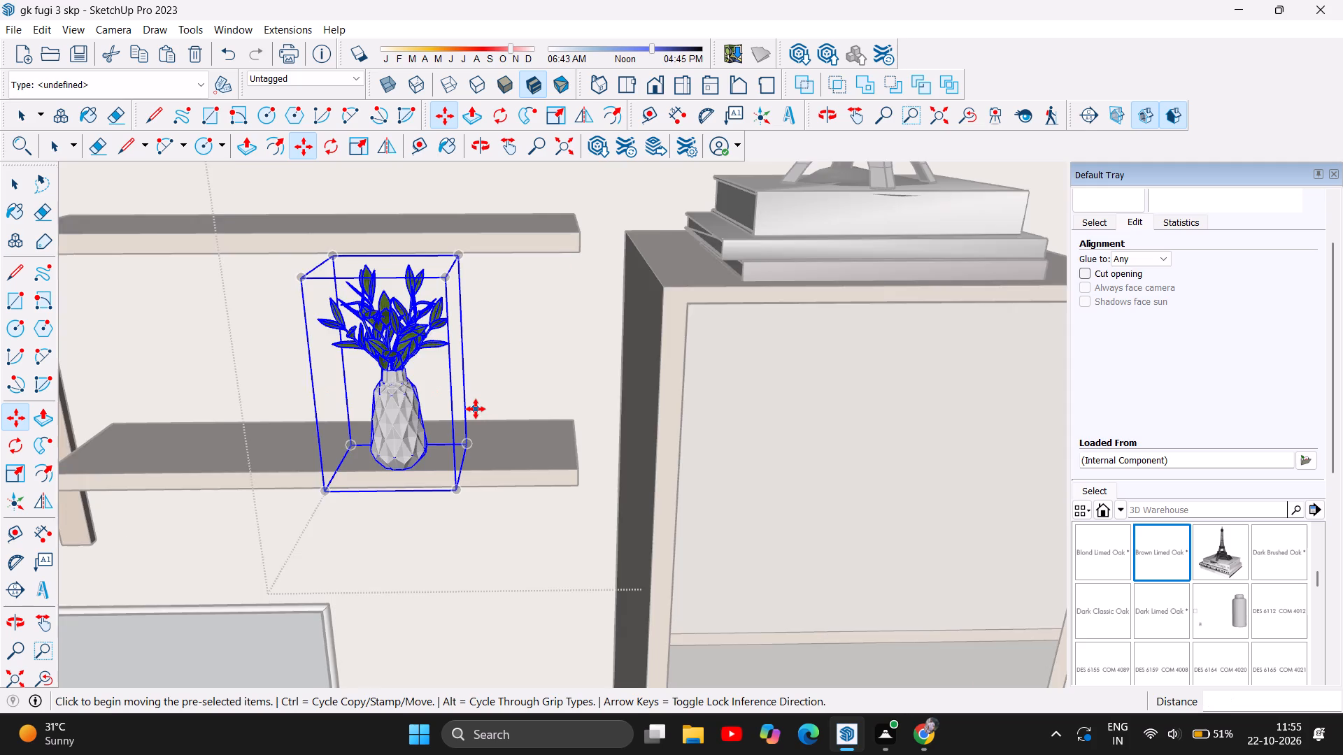
scroll(476, 409, "down", 8)
scroll(442, 450, "up", 4)
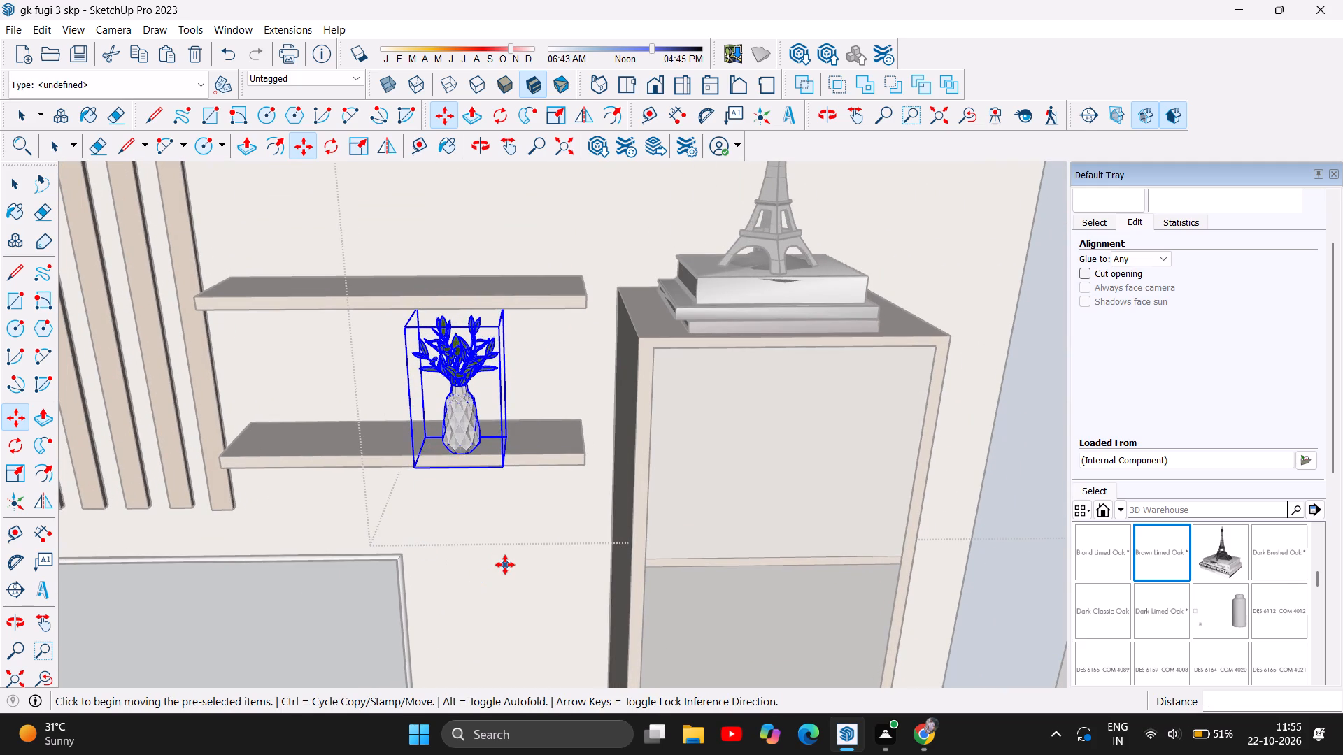
key("ctrl+c")
key("ctrl+v")
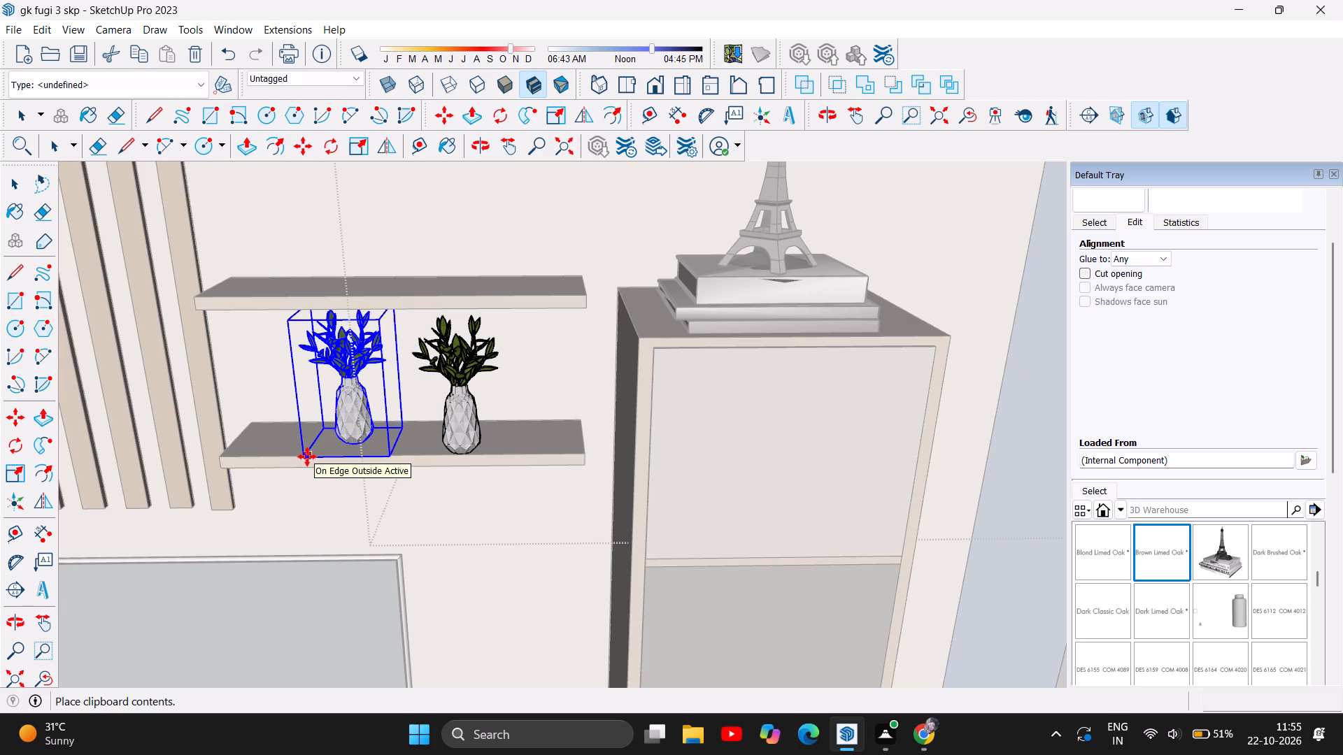
left_click(239, 456)
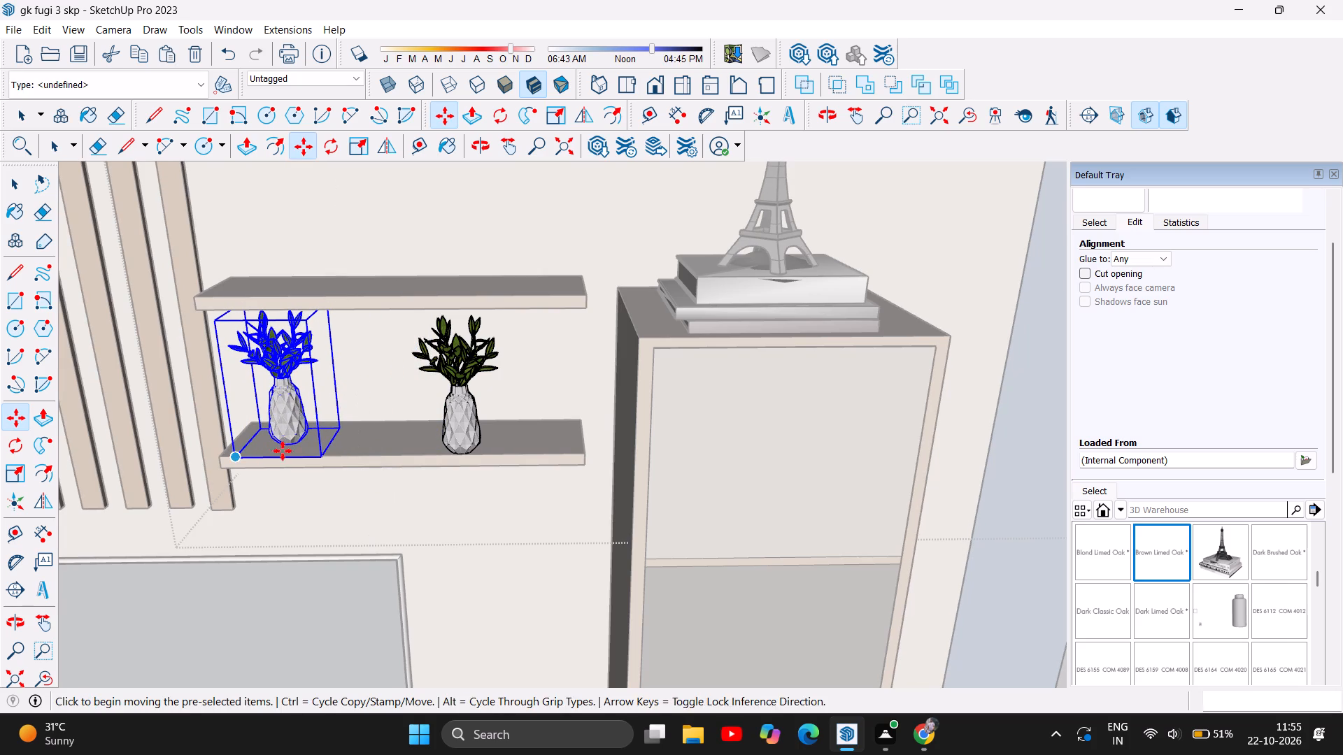
Deselect the pasted vase and close the decor set to return to the full model.
scroll(479, 531, "down", 5)
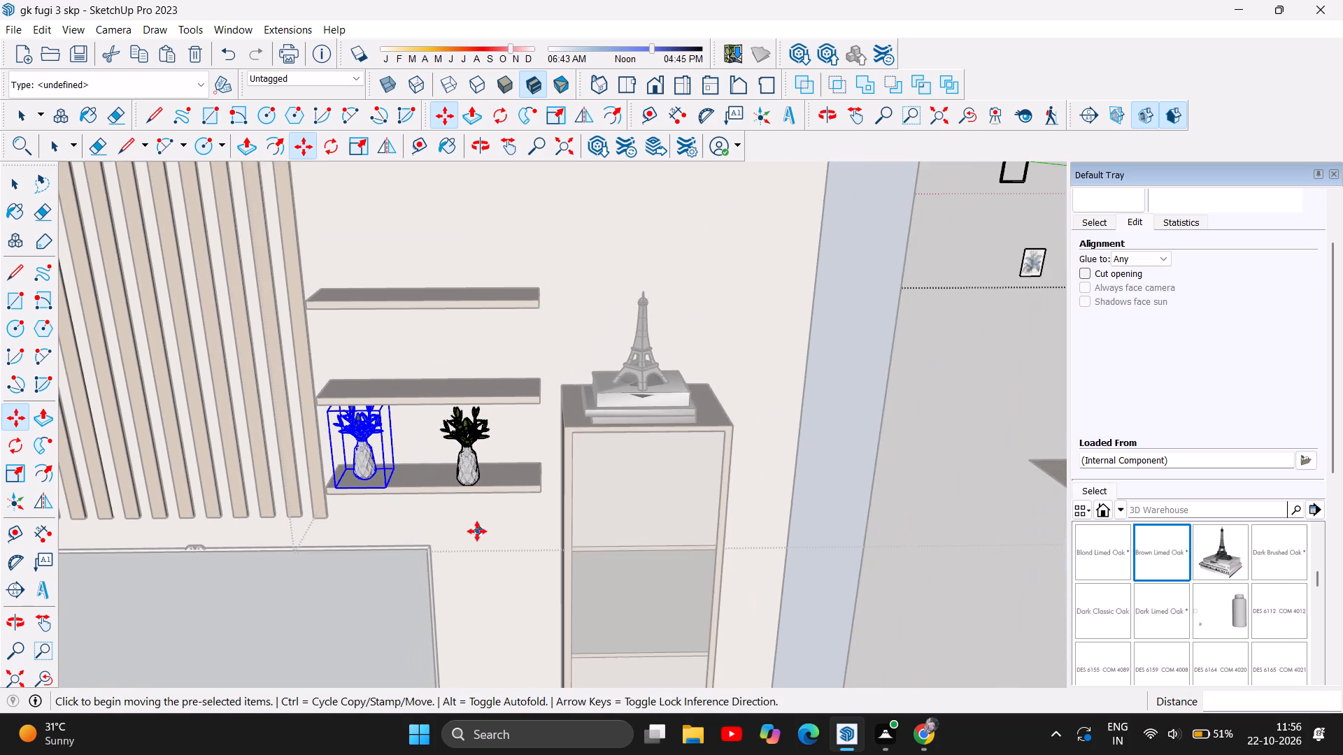
scroll(541, 475, "down", 6)
scroll(485, 432, "down", 4)
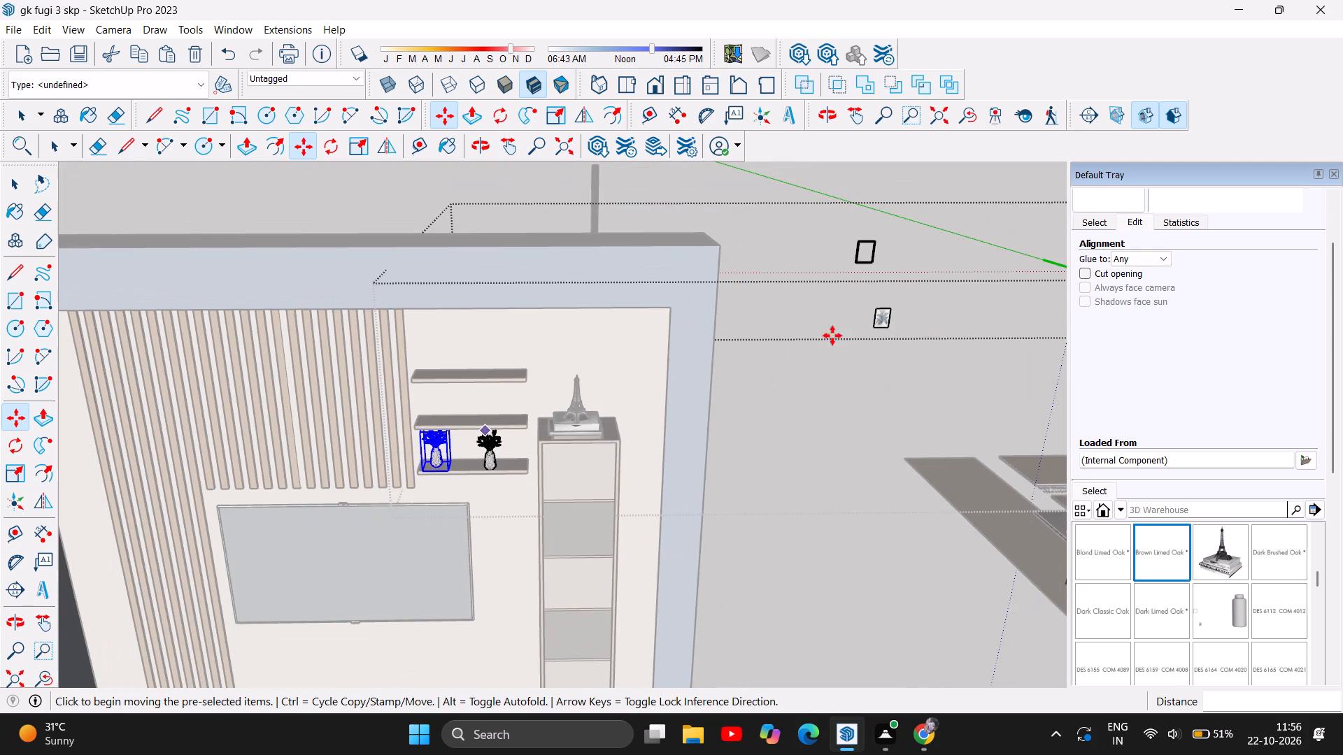
key("Escape")
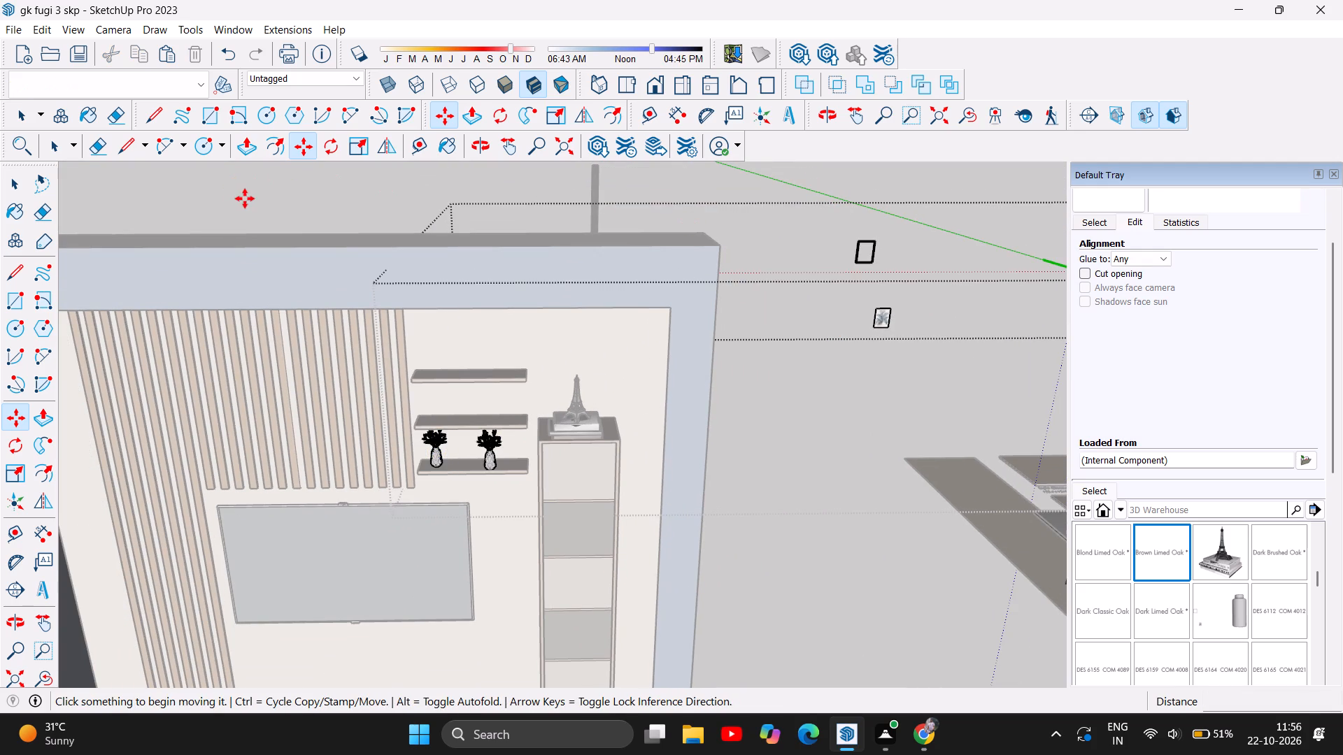
left_click(20, 183)
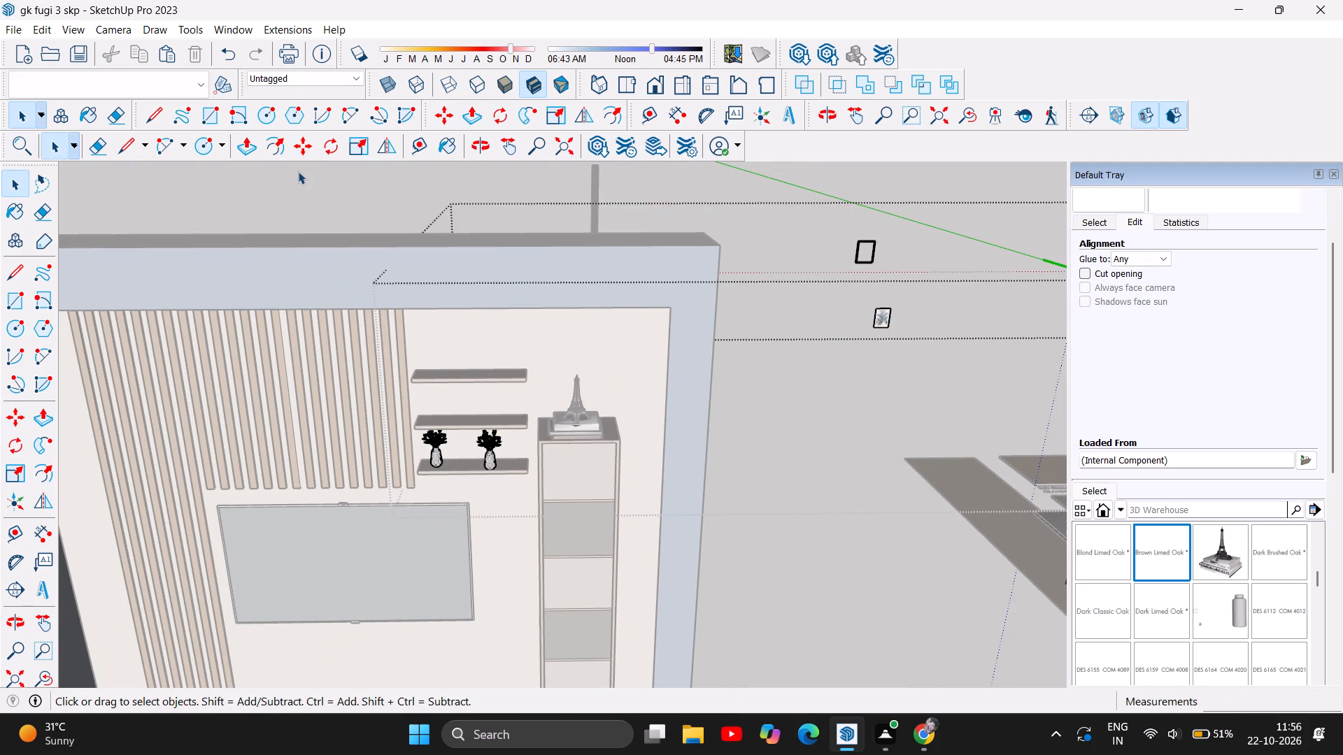
left_click(298, 171)
Examine the two vases on the lowest shelf up close and the whole TV unit wall with its shelves, tall cabinet and base unit.
scroll(571, 226, "down", 4)
scroll(547, 308, "up", 2)
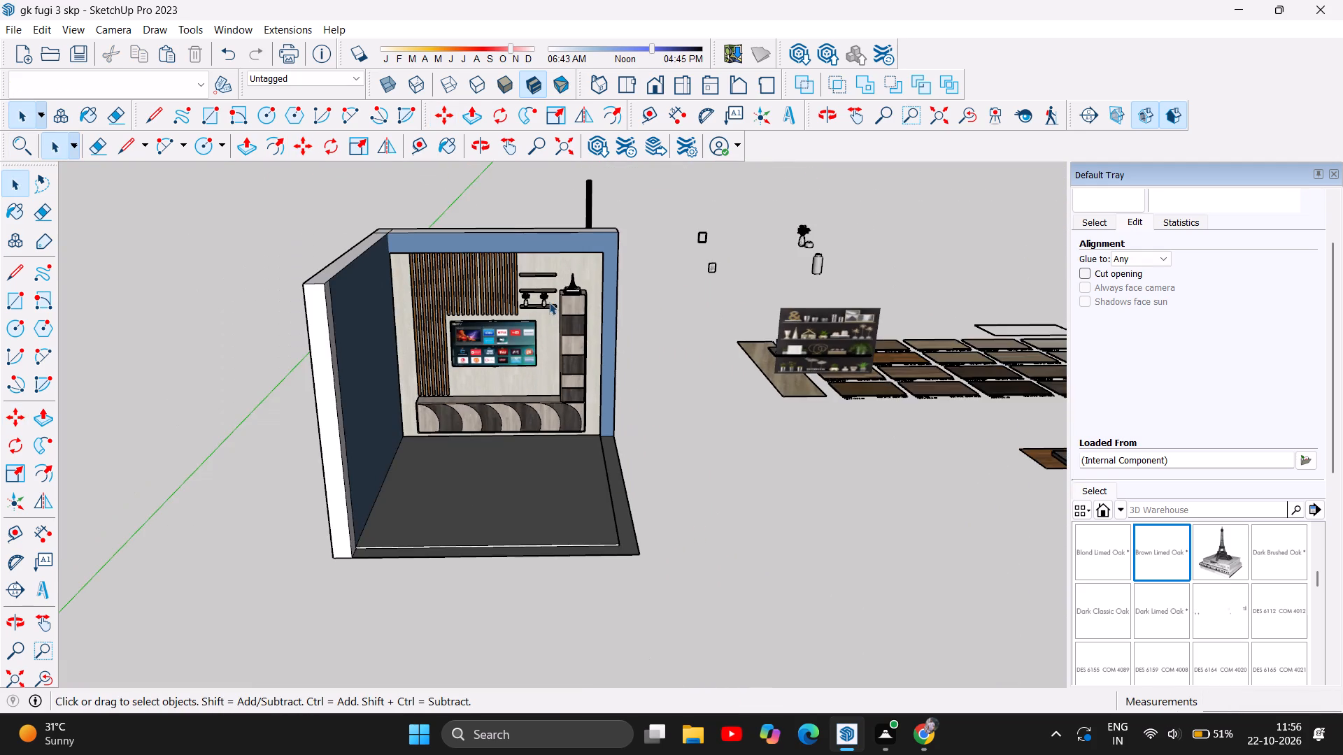
scroll(549, 302, "up", 16)
scroll(539, 296, "up", 6)
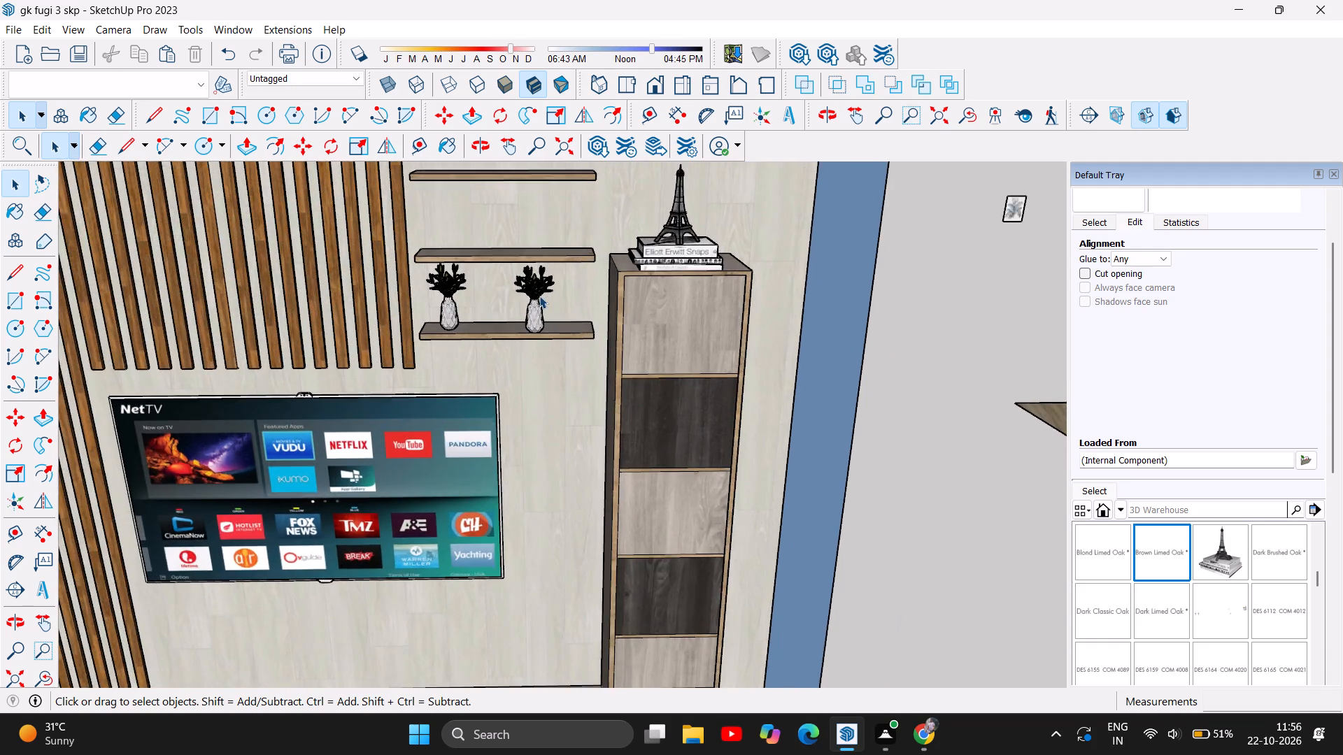
scroll(517, 315, "up", 11)
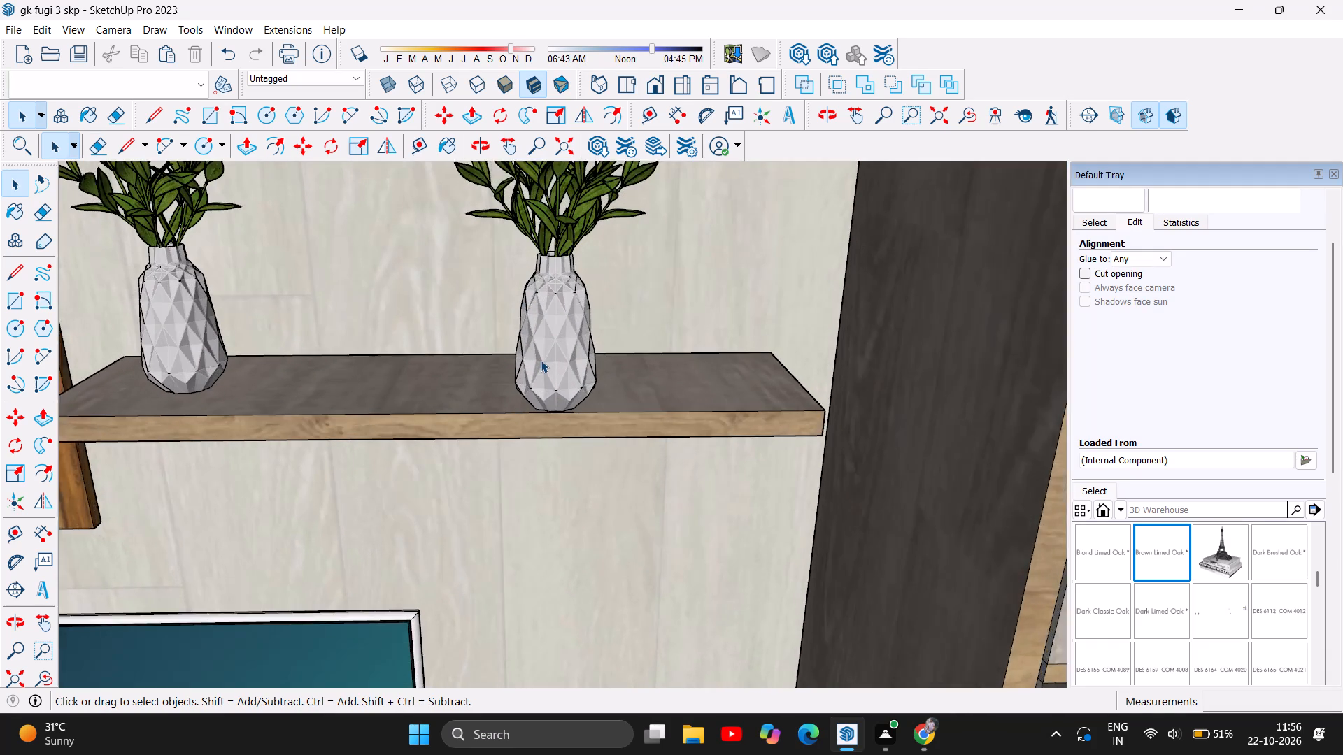
scroll(550, 382, "down", 5)
scroll(609, 331, "down", 5)
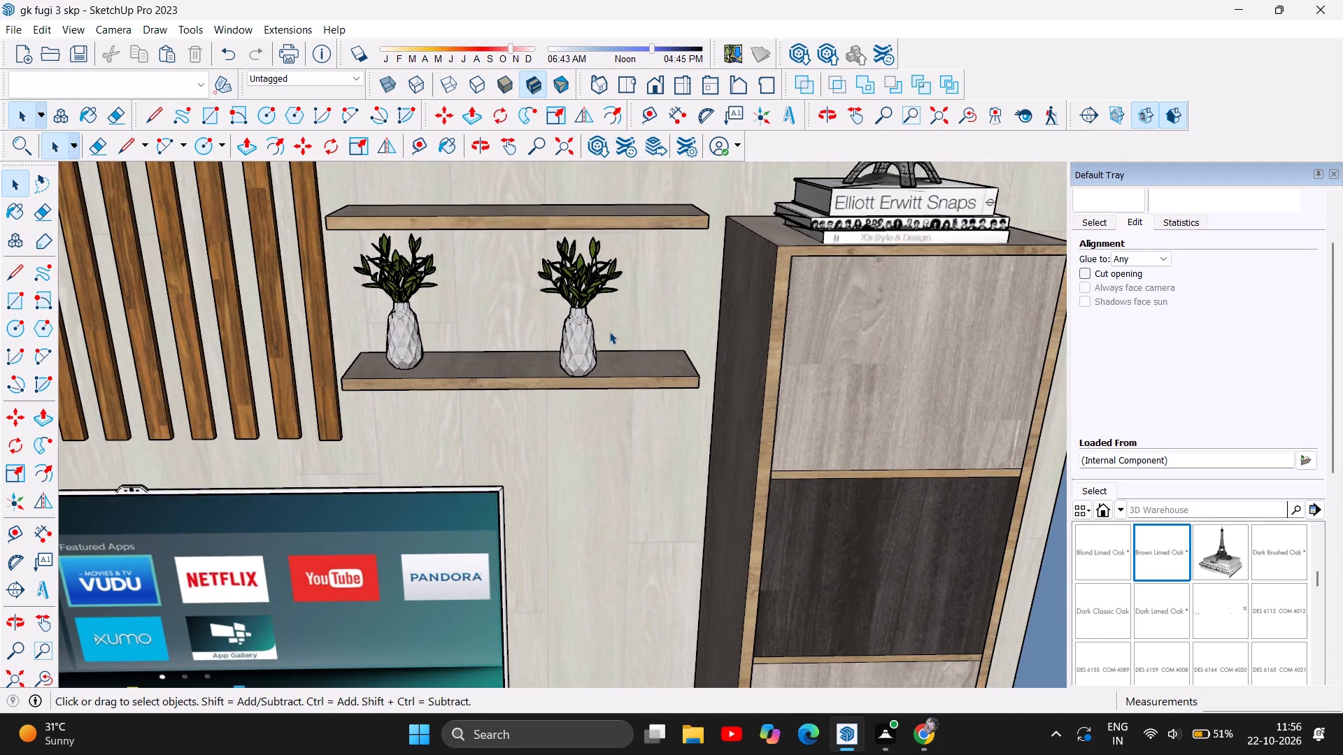
scroll(609, 331, "down", 8)
scroll(543, 324, "up", 6)
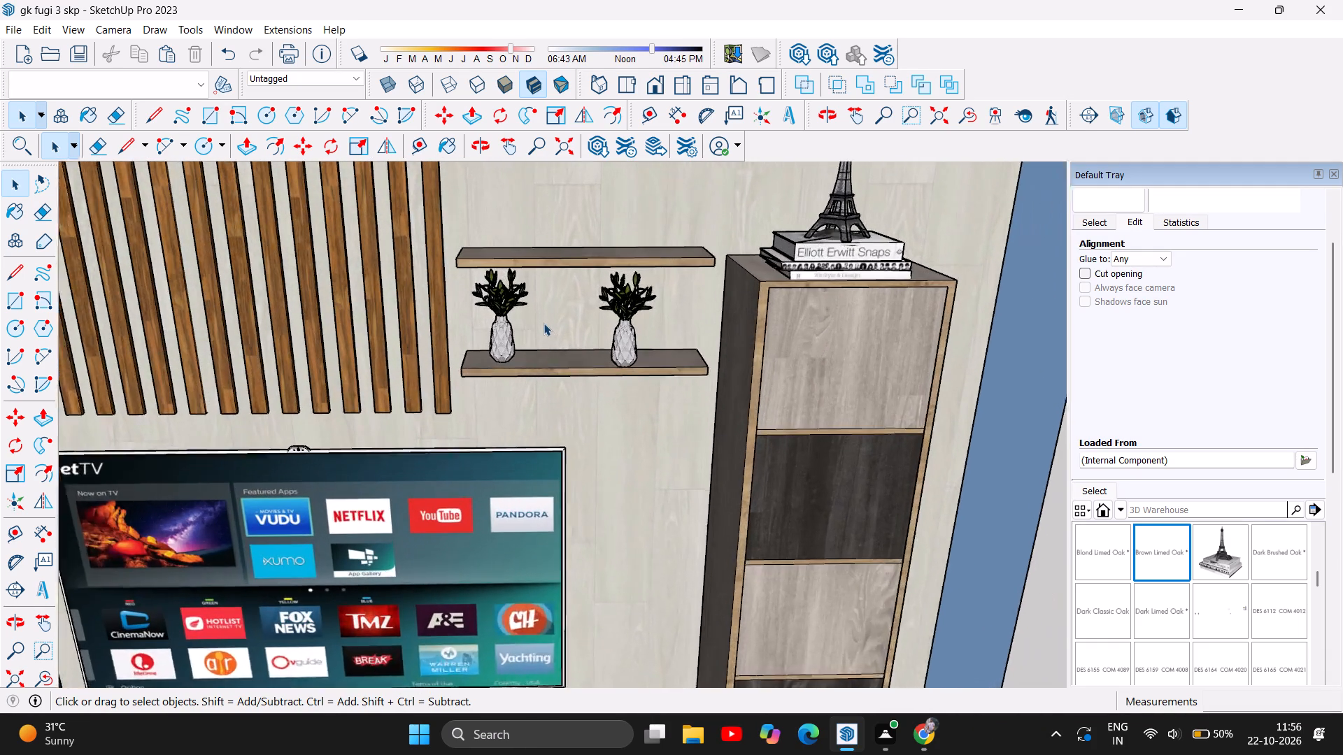
scroll(543, 323, "up", 8)
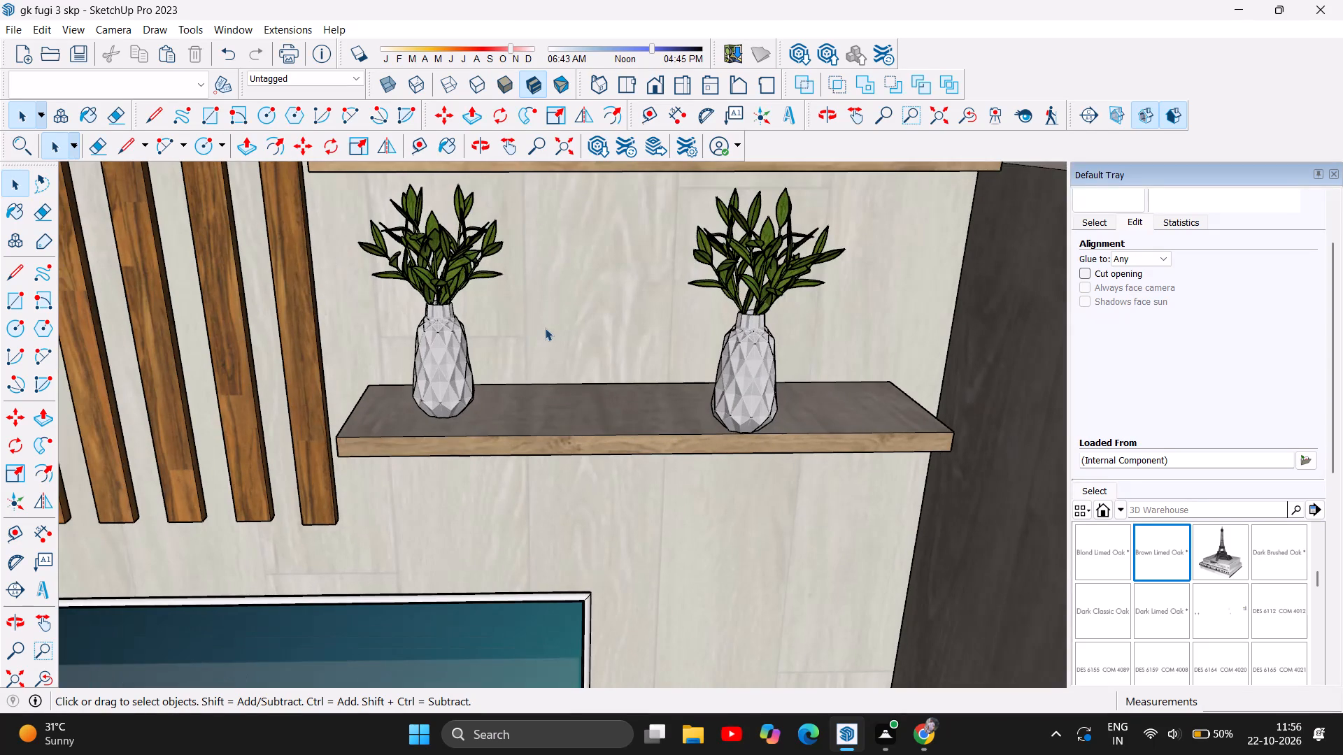
scroll(545, 328, "down", 4)
scroll(545, 328, "up", 1)
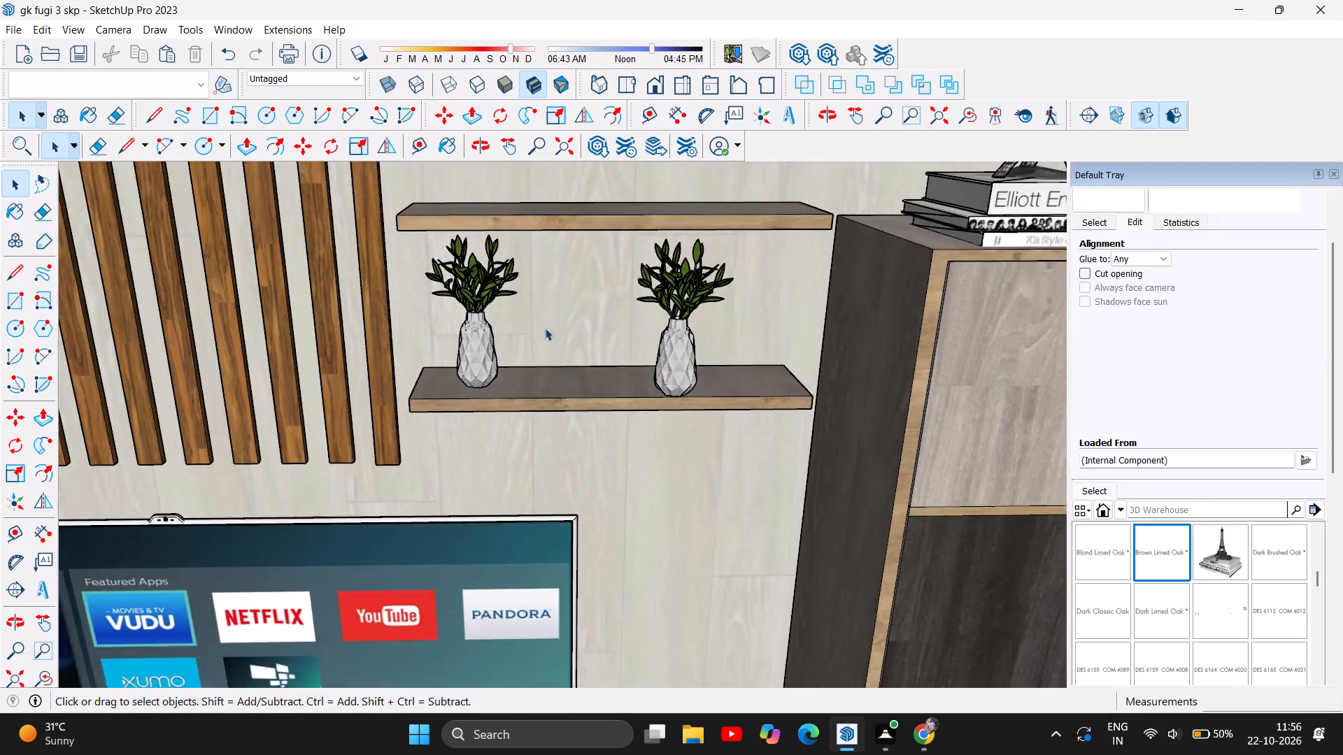
scroll(545, 328, "down", 14)
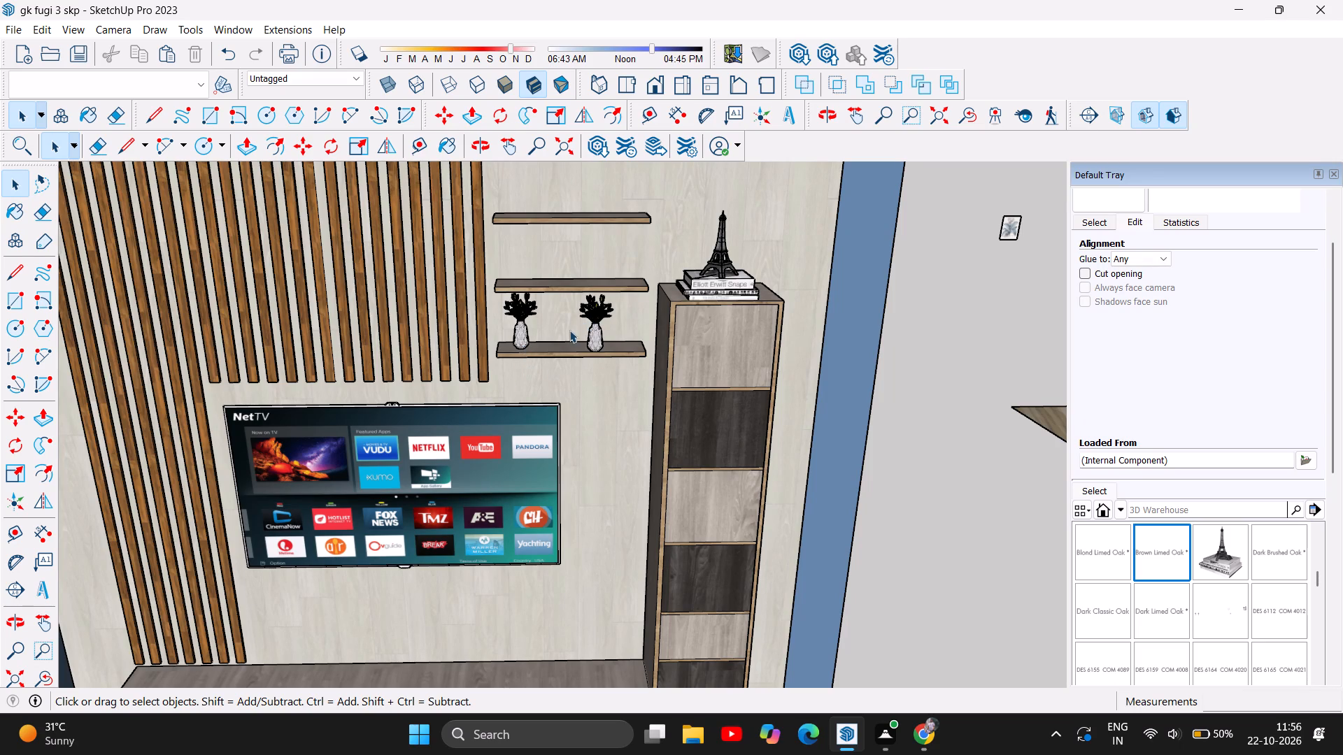
scroll(562, 336, "up", 3)
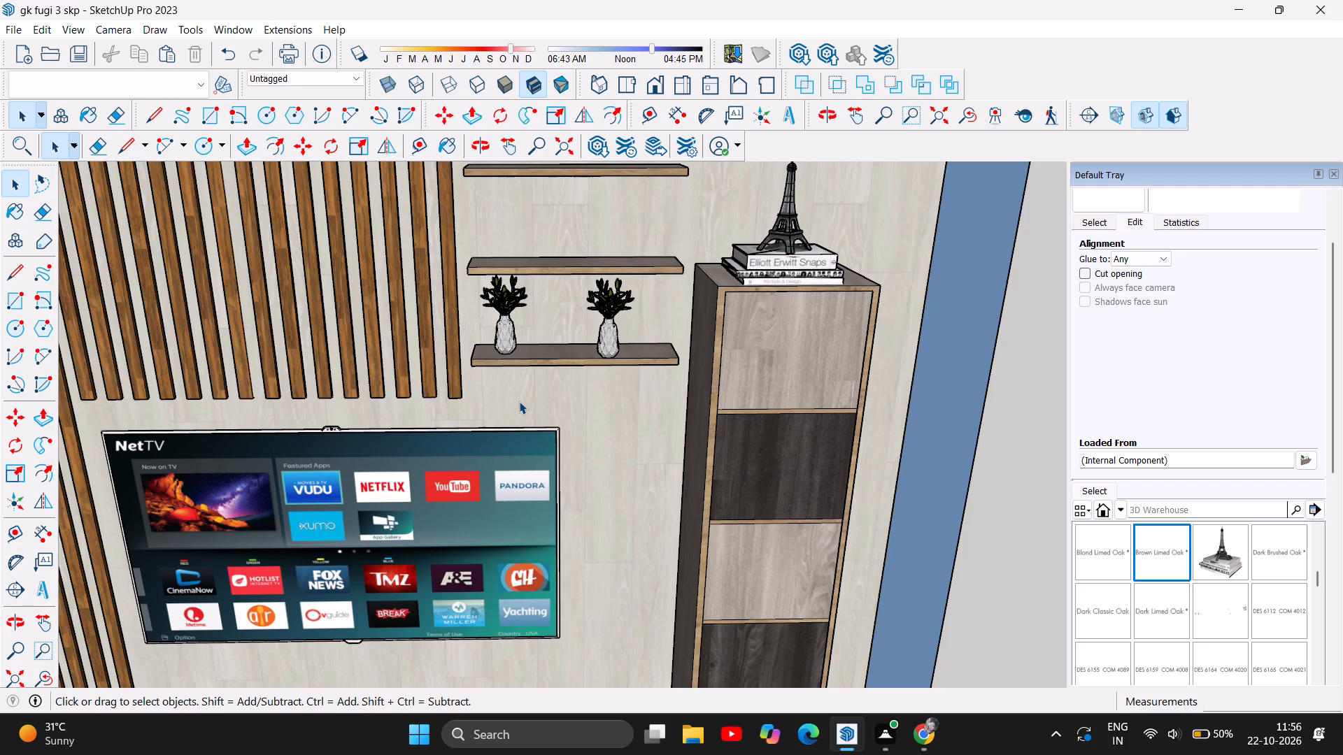
scroll(519, 401, "down", 4)
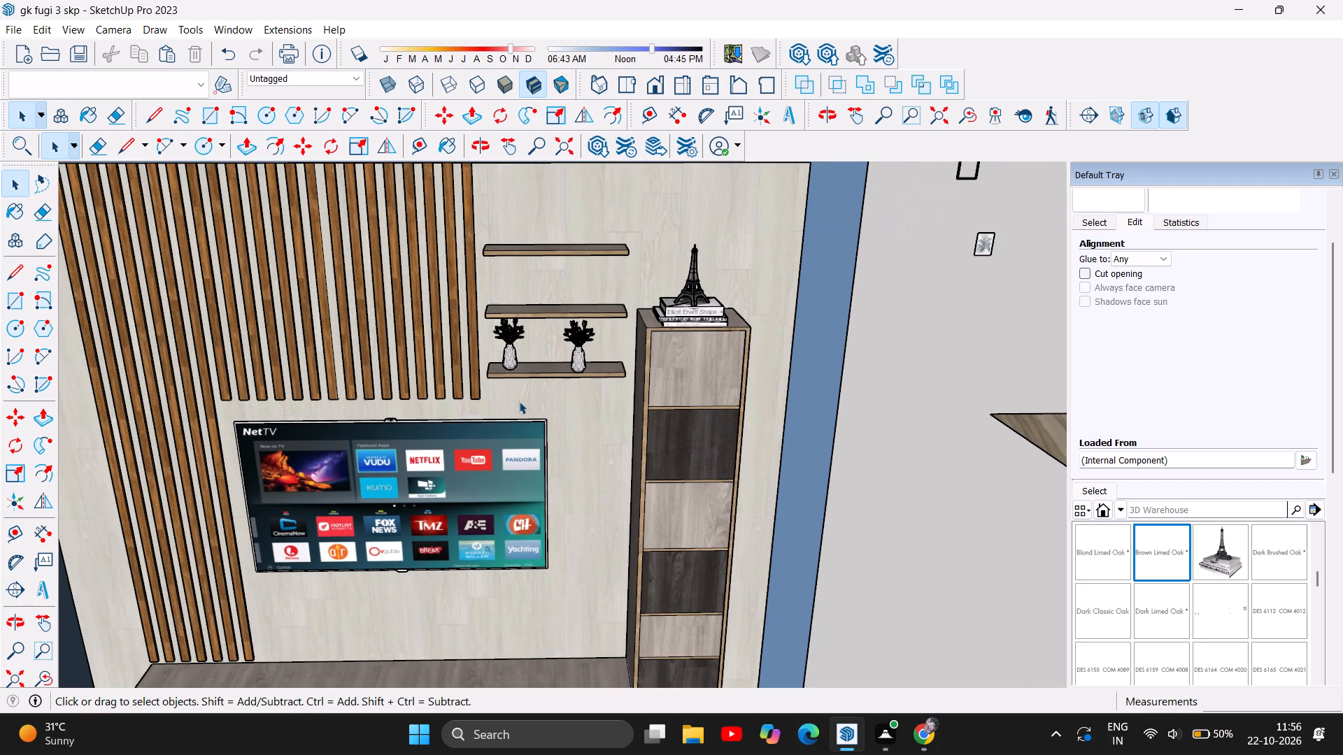
scroll(519, 401, "down", 8)
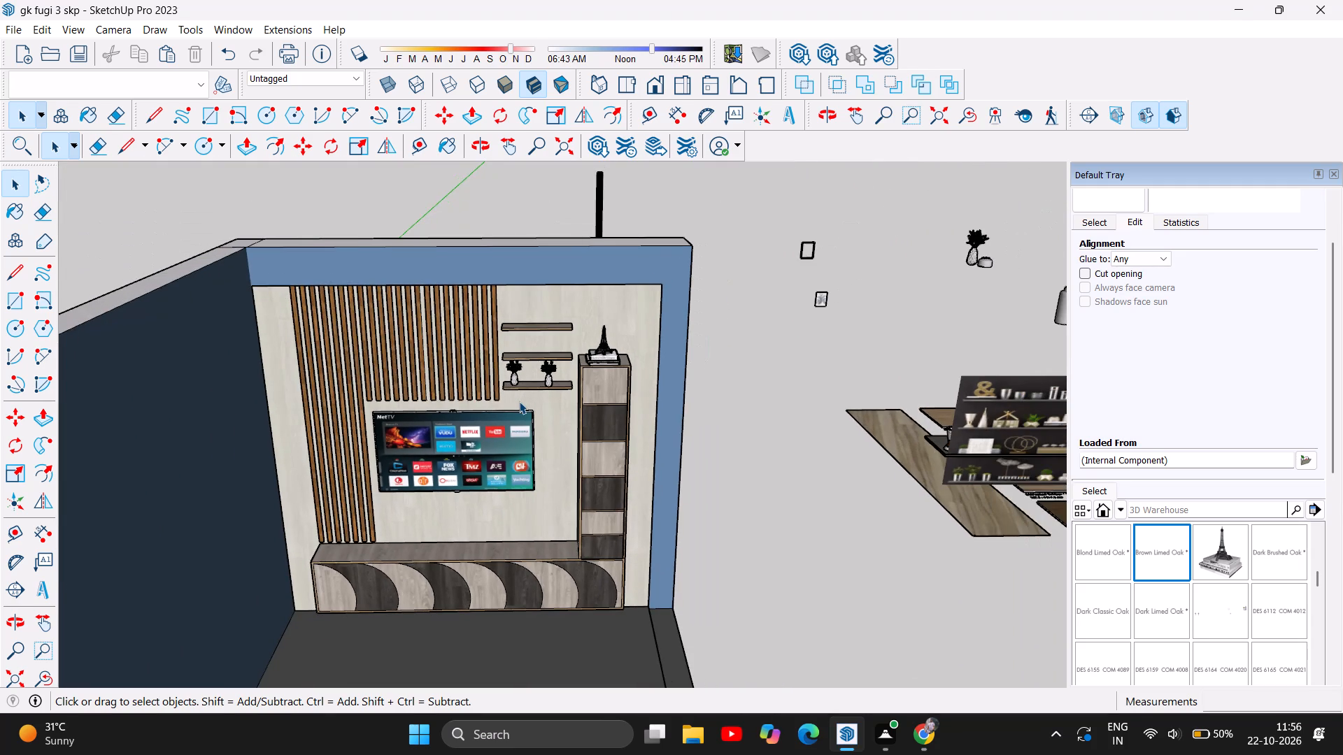
scroll(519, 401, "down", 4)
scroll(519, 401, "up", 6)
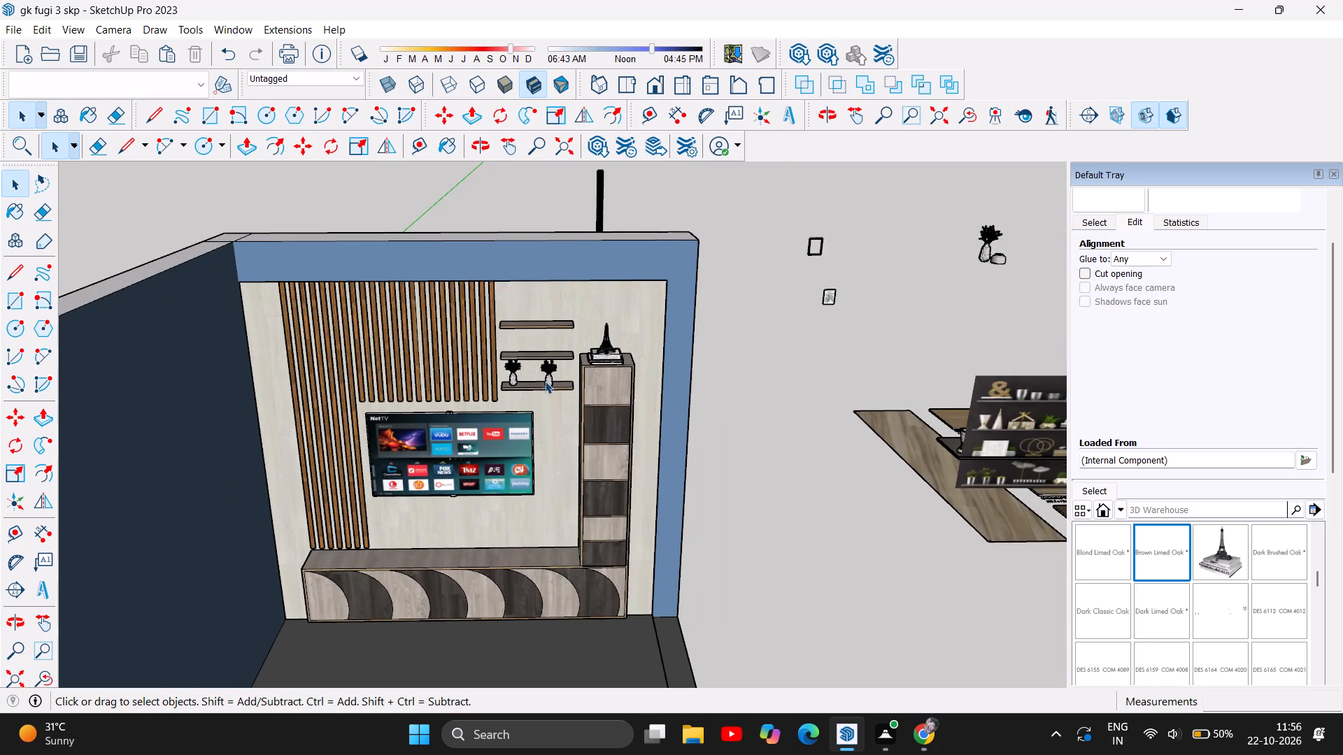
scroll(545, 381, "up", 9)
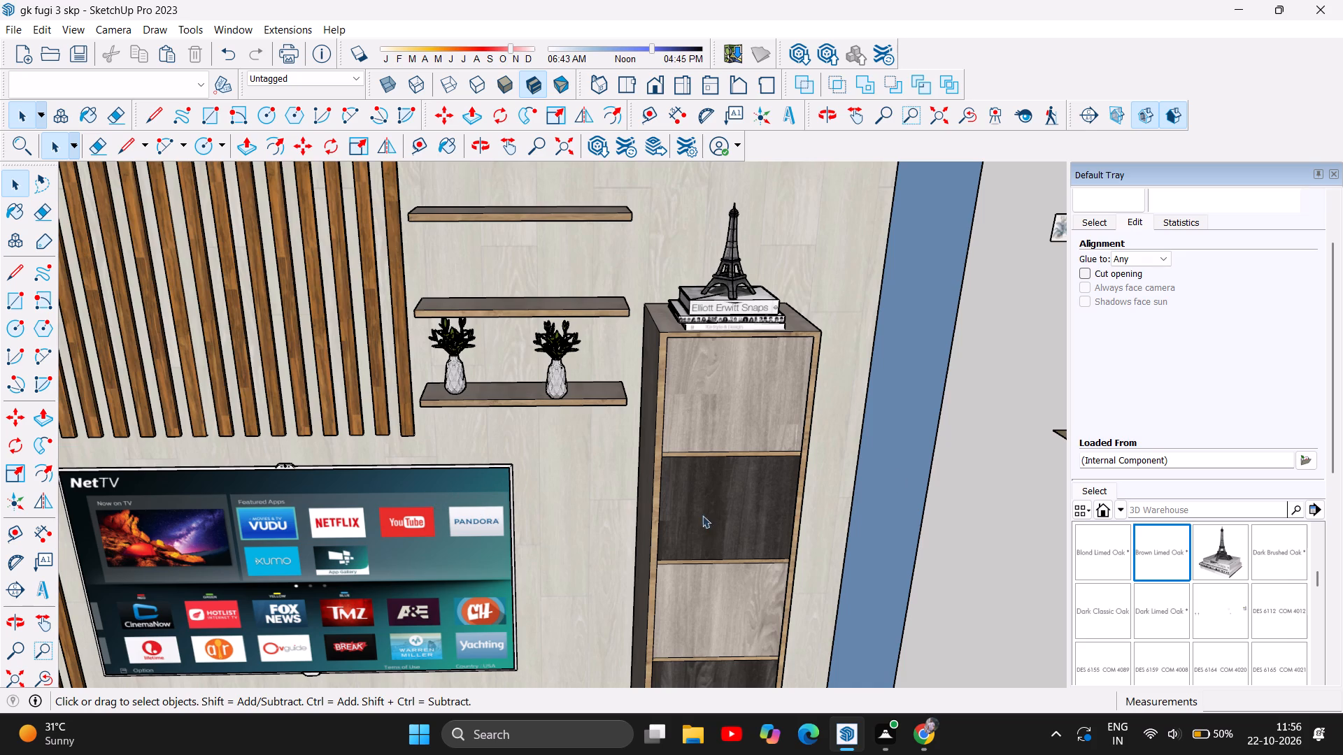
scroll(492, 511, "down", 4)
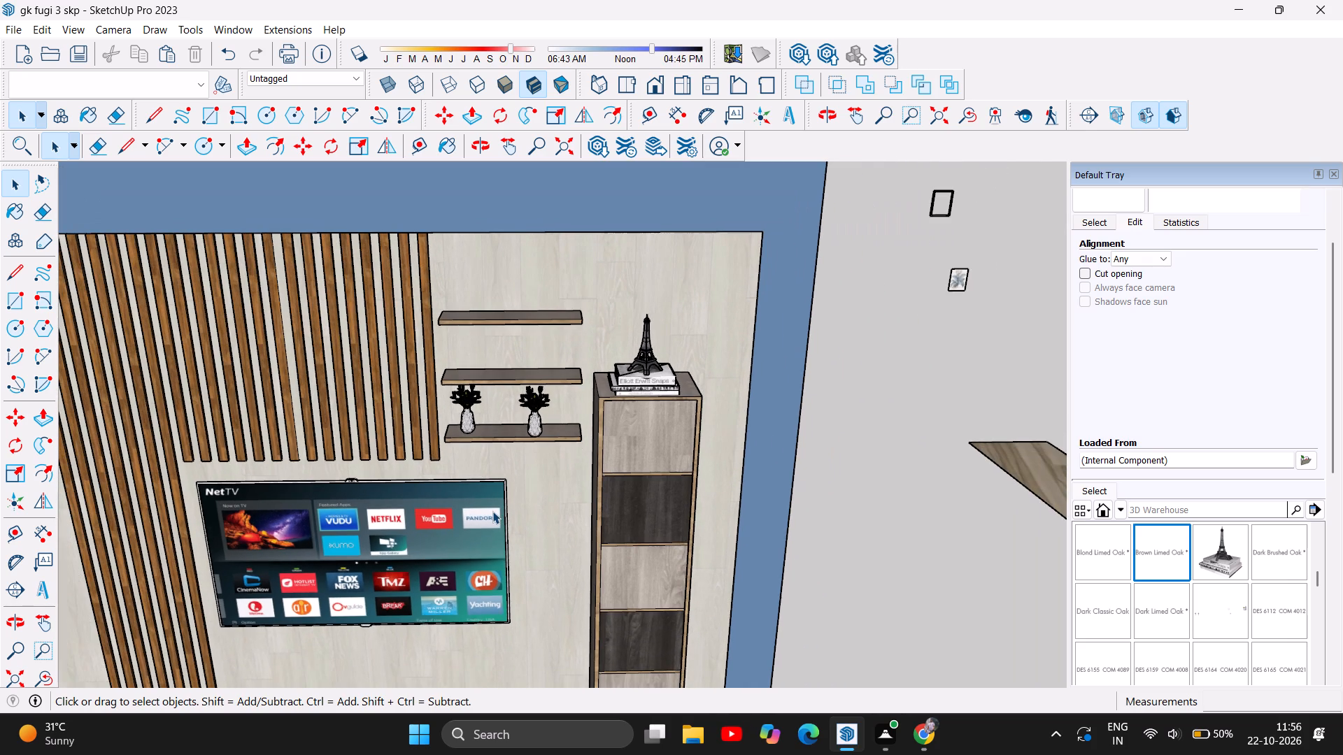
scroll(492, 511, "down", 3)
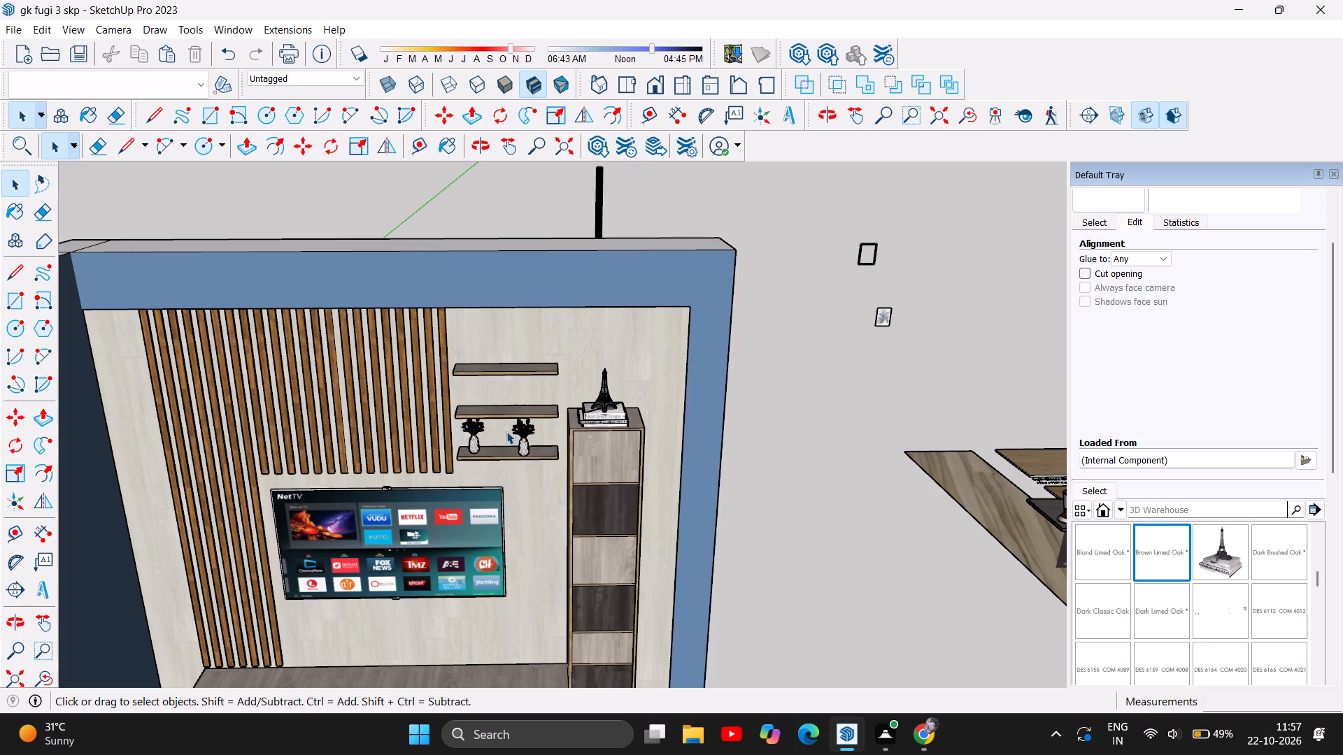
scroll(508, 430, "down", 11)
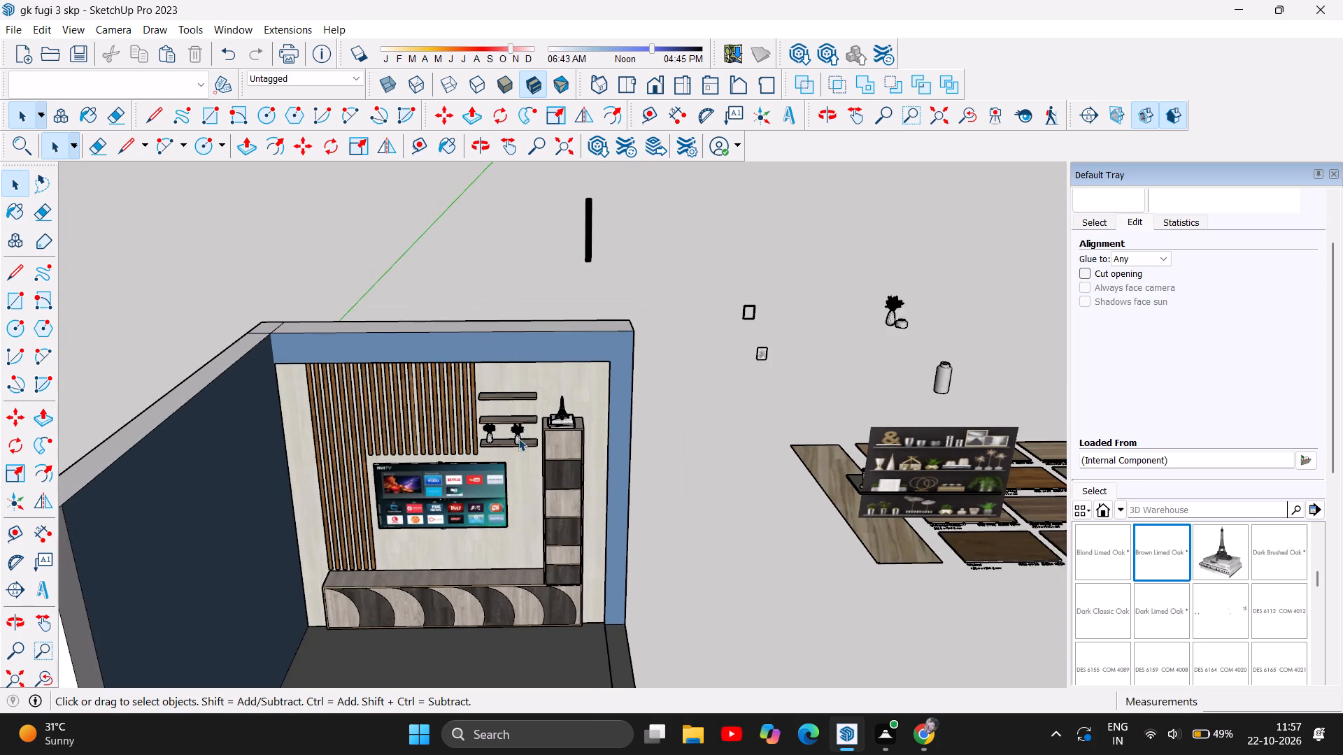
scroll(494, 661, "up", 6)
scroll(469, 598, "up", 6)
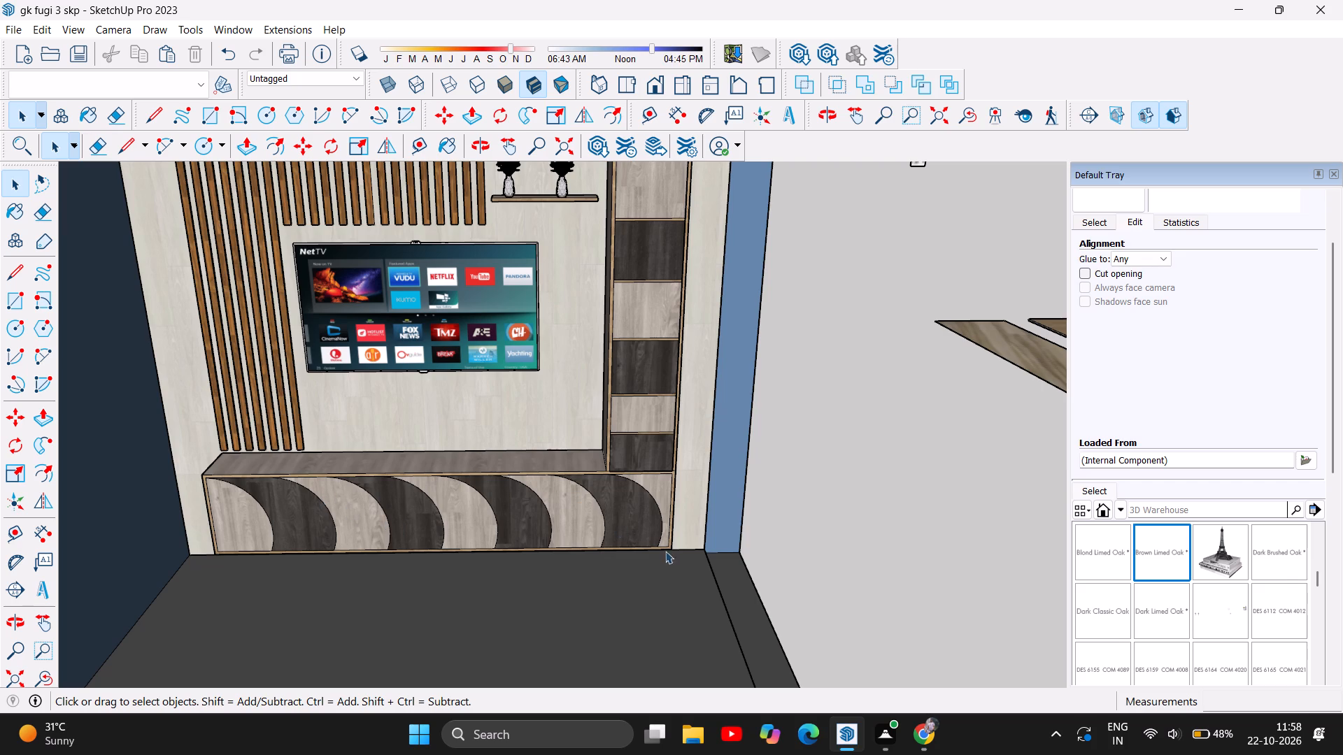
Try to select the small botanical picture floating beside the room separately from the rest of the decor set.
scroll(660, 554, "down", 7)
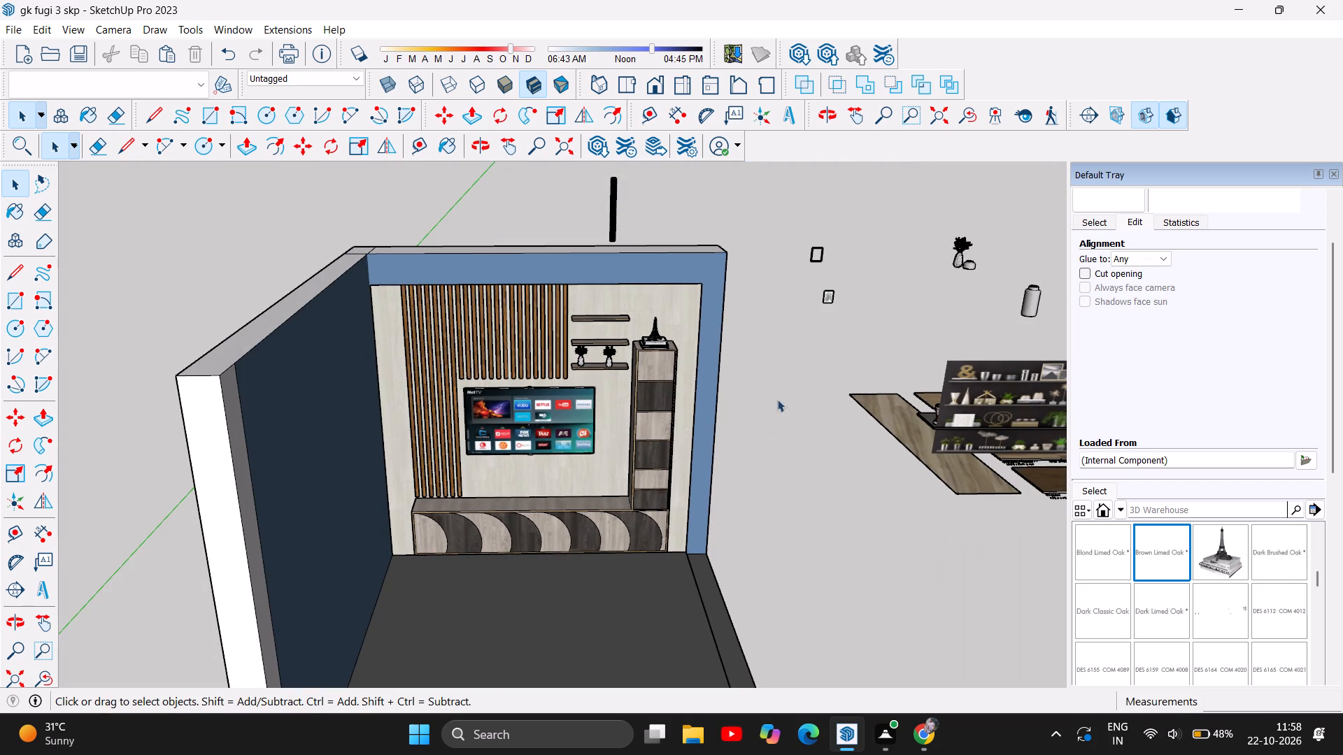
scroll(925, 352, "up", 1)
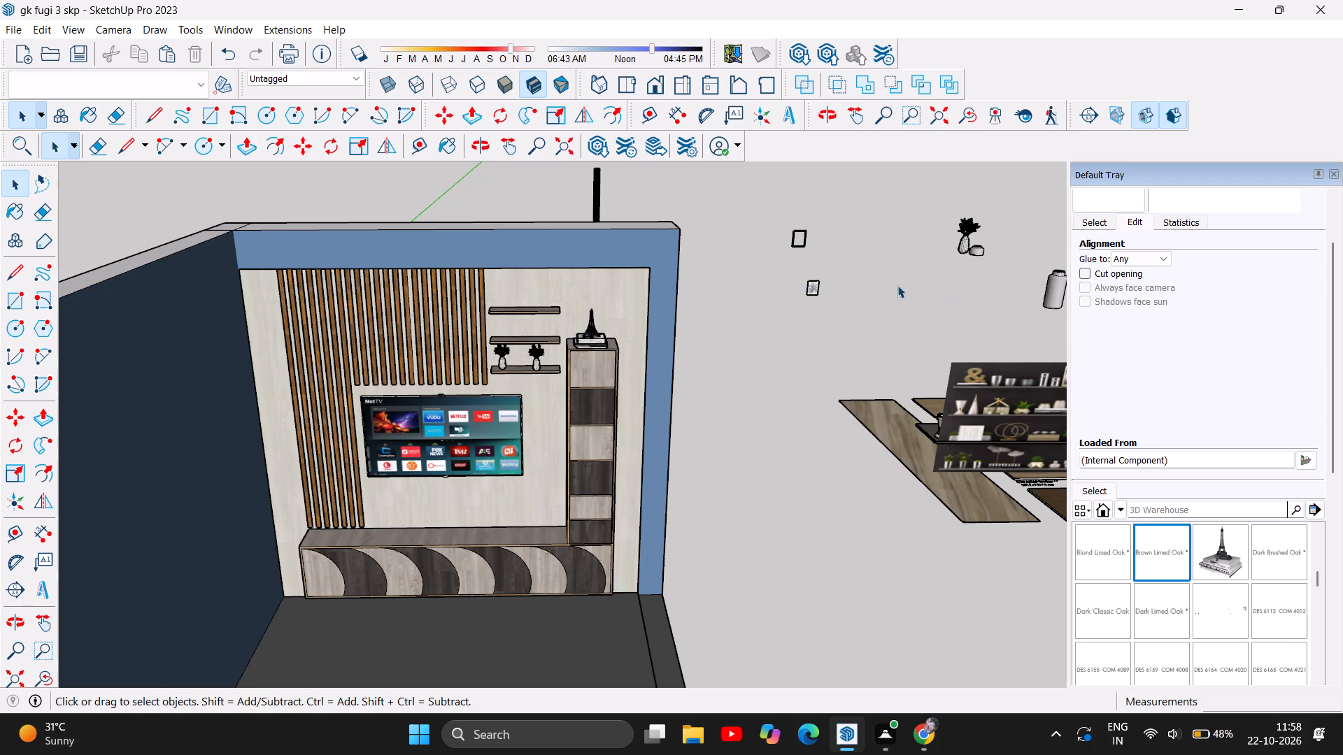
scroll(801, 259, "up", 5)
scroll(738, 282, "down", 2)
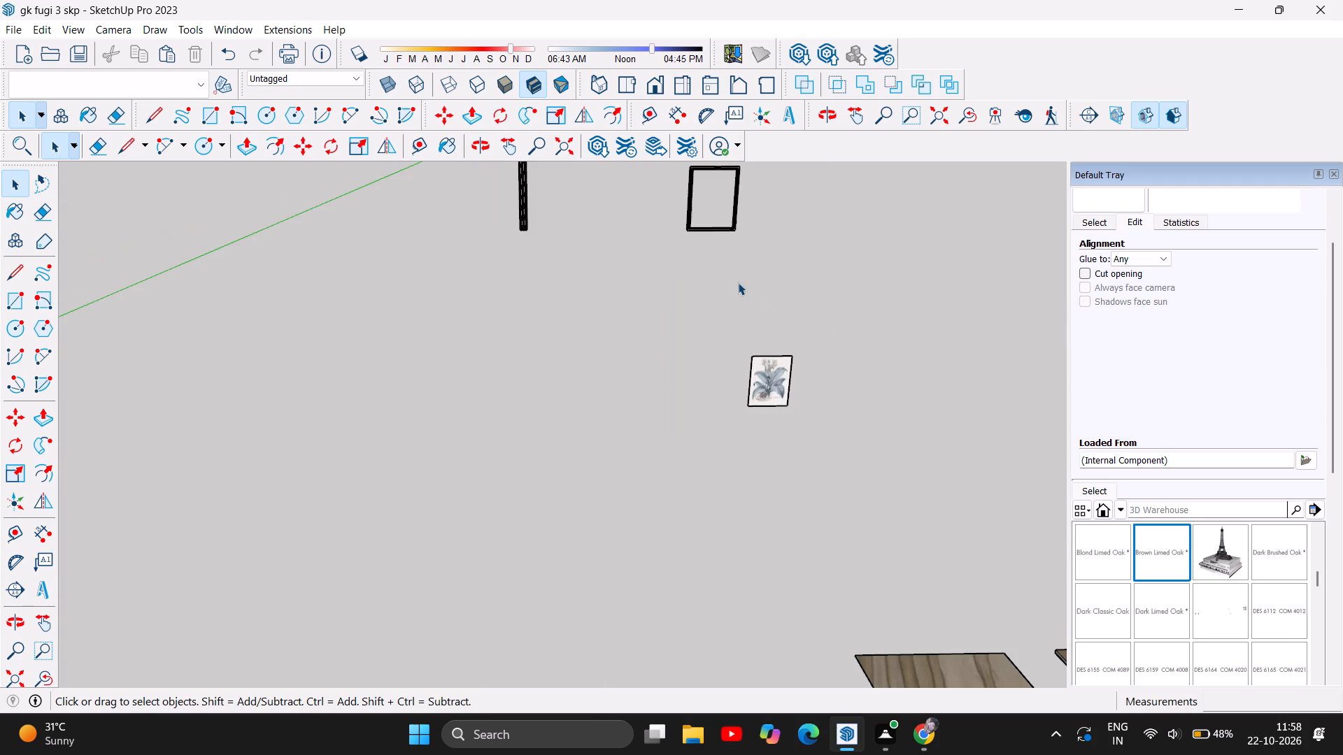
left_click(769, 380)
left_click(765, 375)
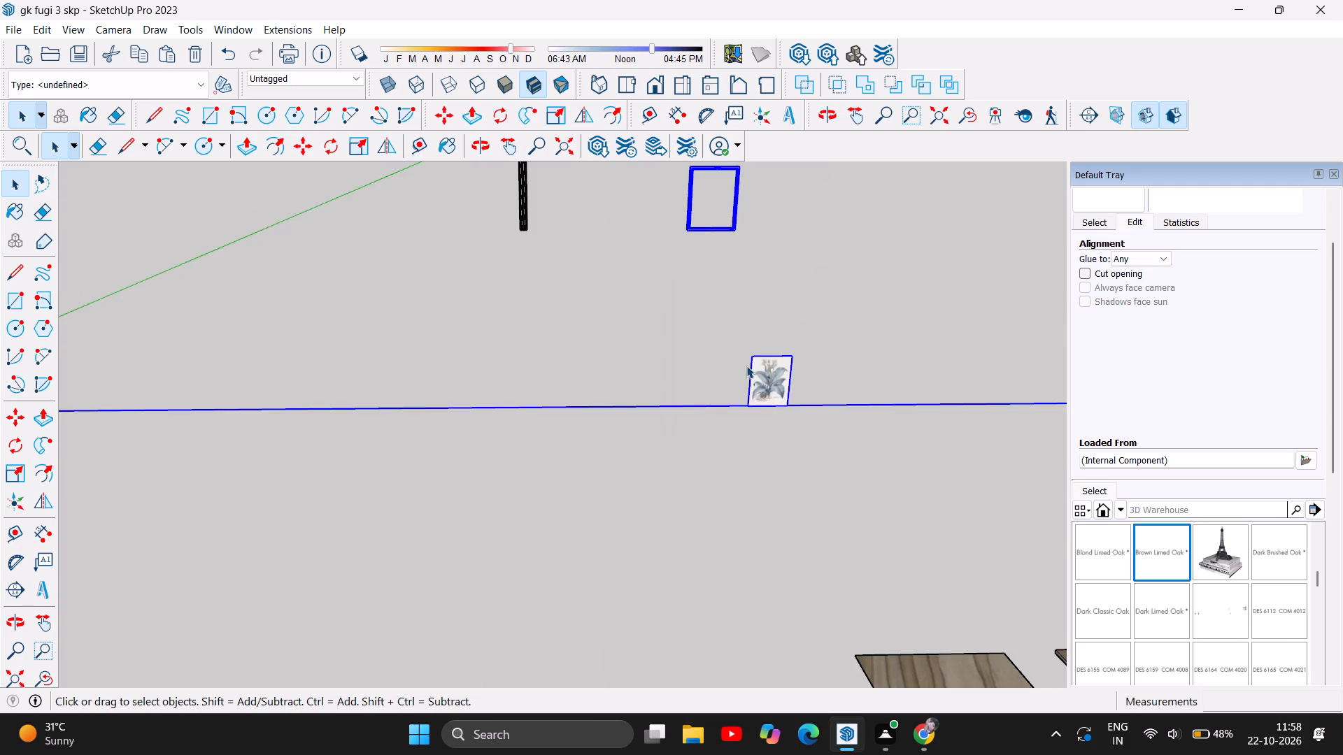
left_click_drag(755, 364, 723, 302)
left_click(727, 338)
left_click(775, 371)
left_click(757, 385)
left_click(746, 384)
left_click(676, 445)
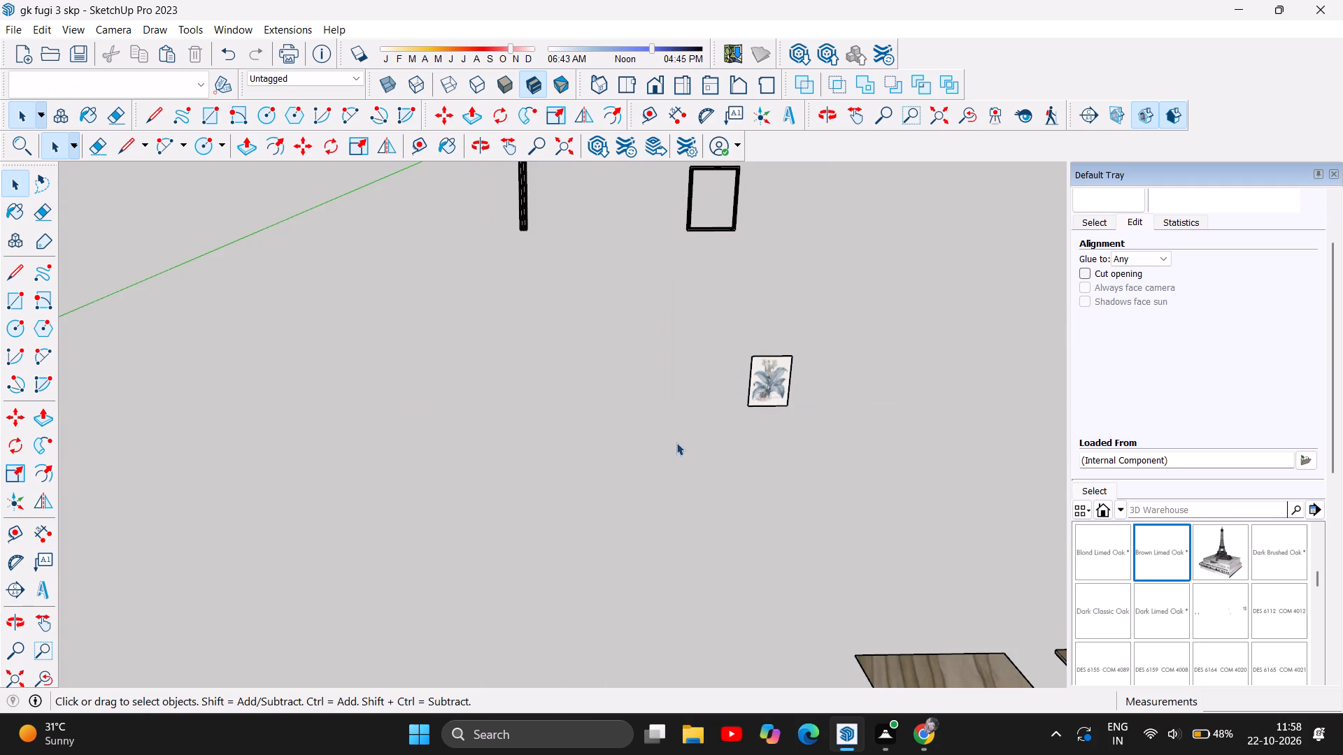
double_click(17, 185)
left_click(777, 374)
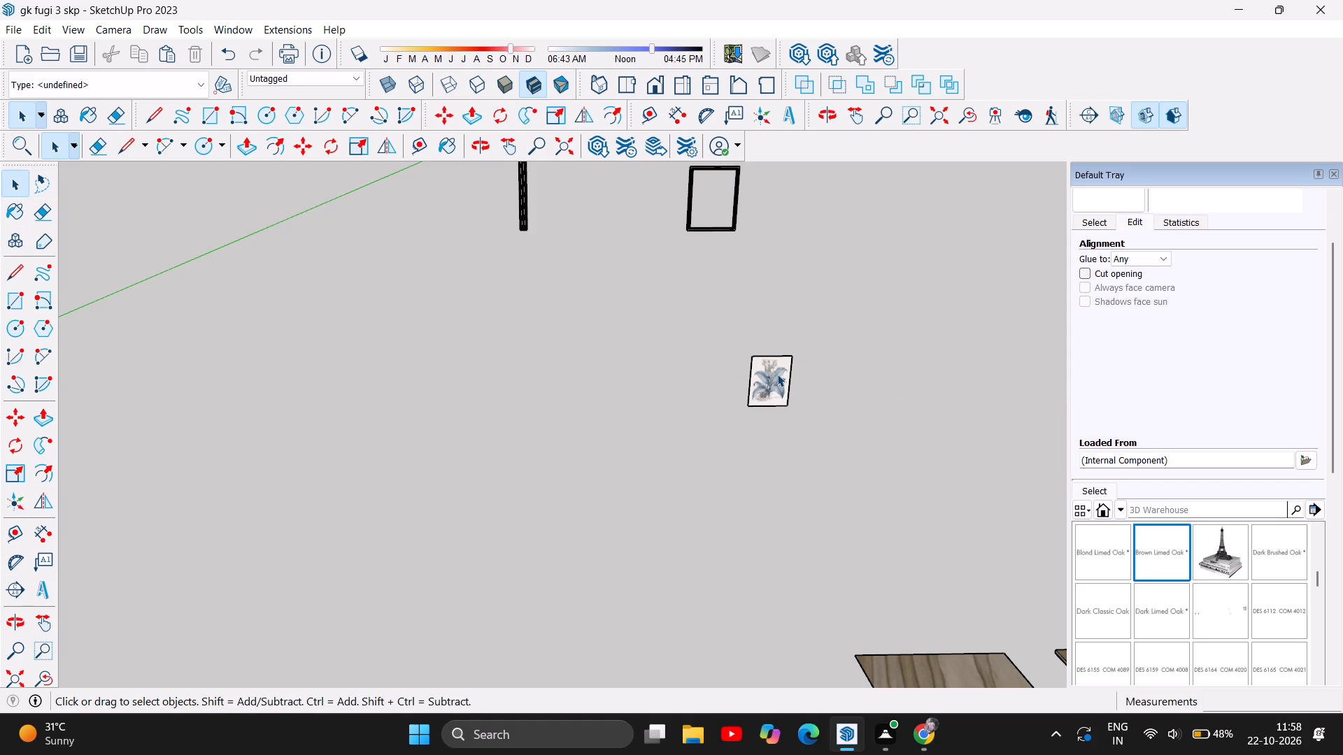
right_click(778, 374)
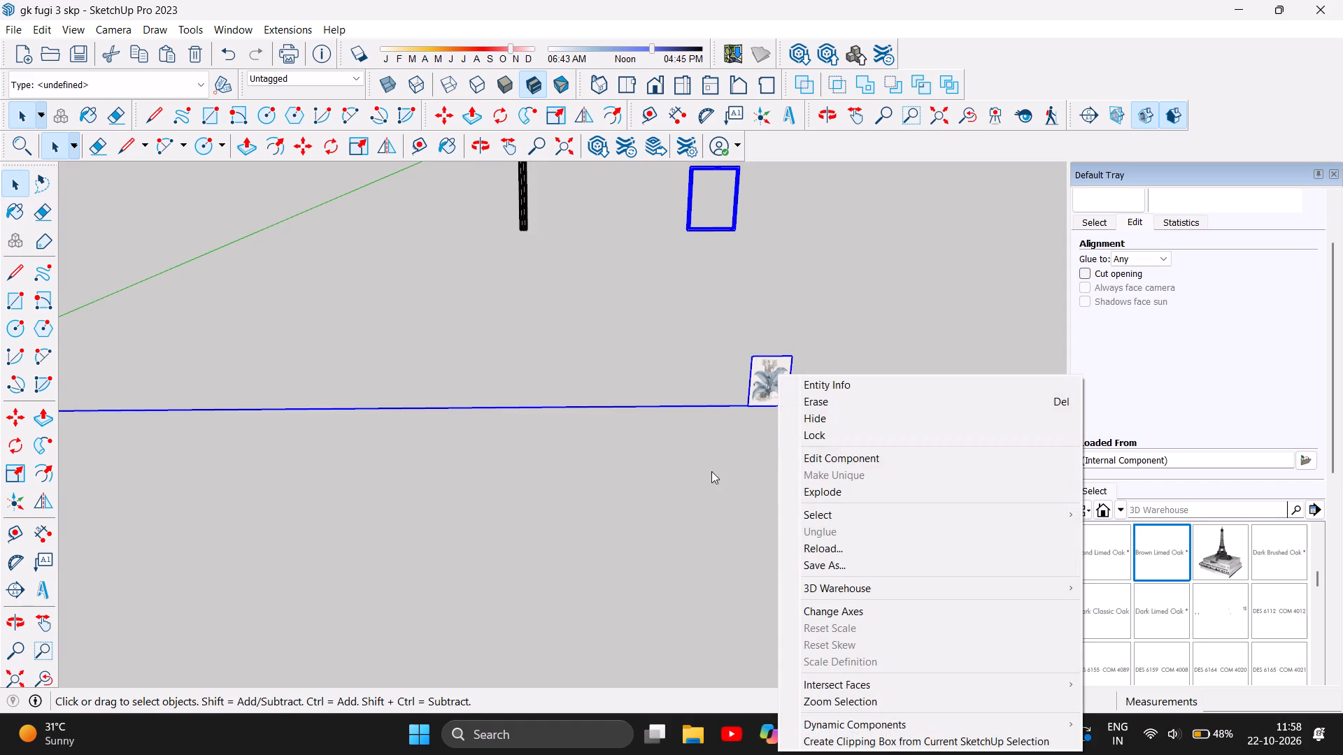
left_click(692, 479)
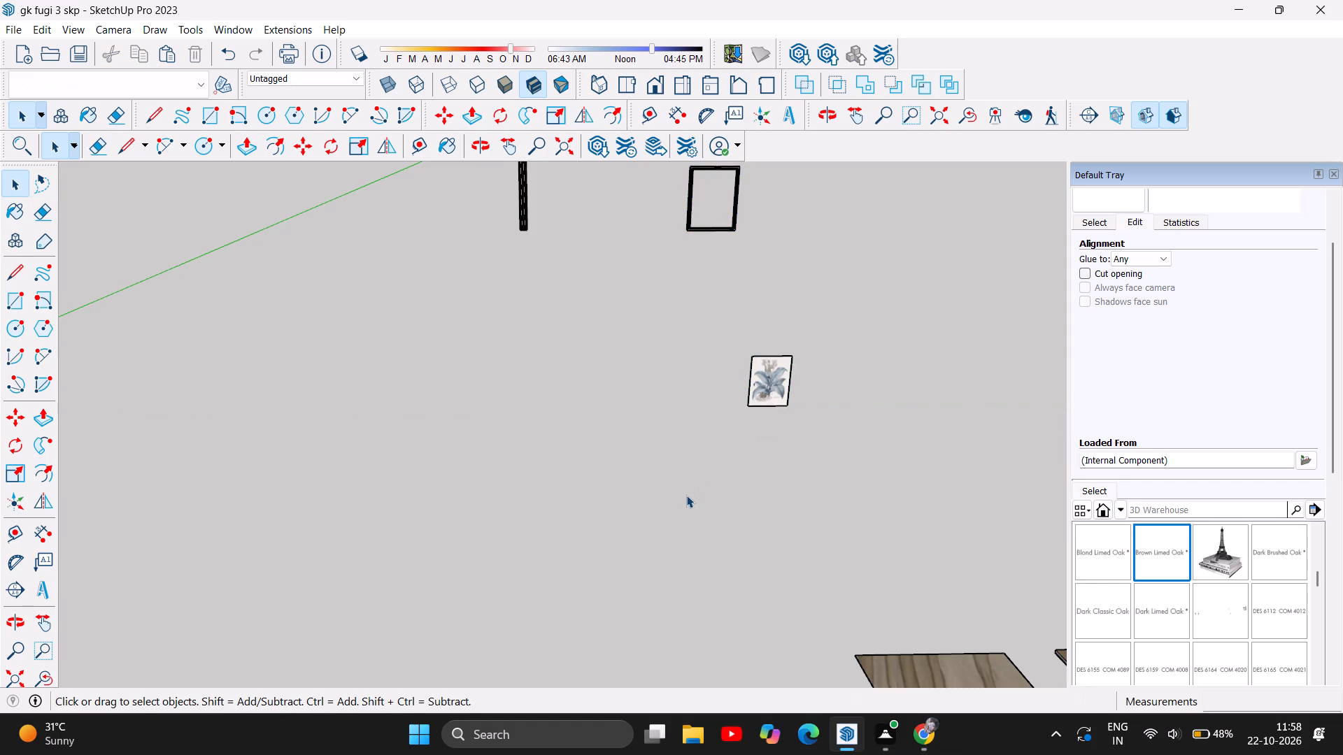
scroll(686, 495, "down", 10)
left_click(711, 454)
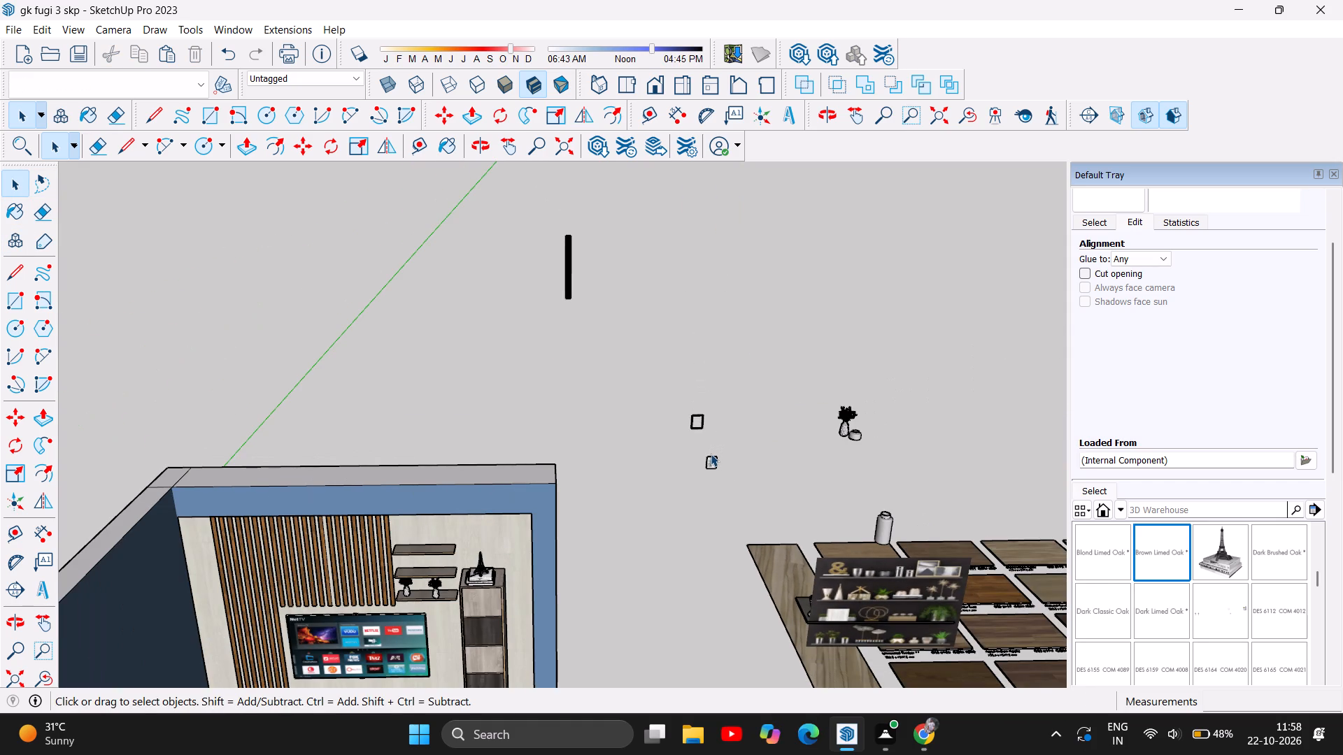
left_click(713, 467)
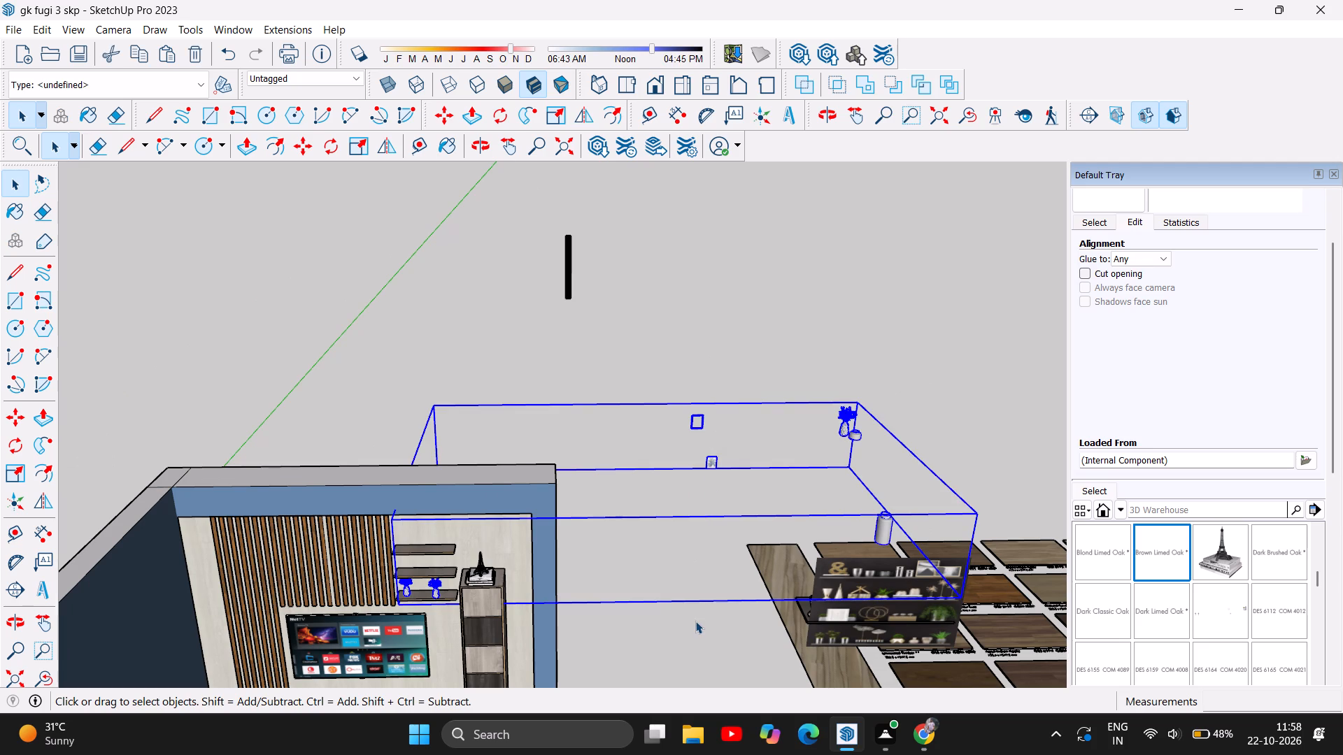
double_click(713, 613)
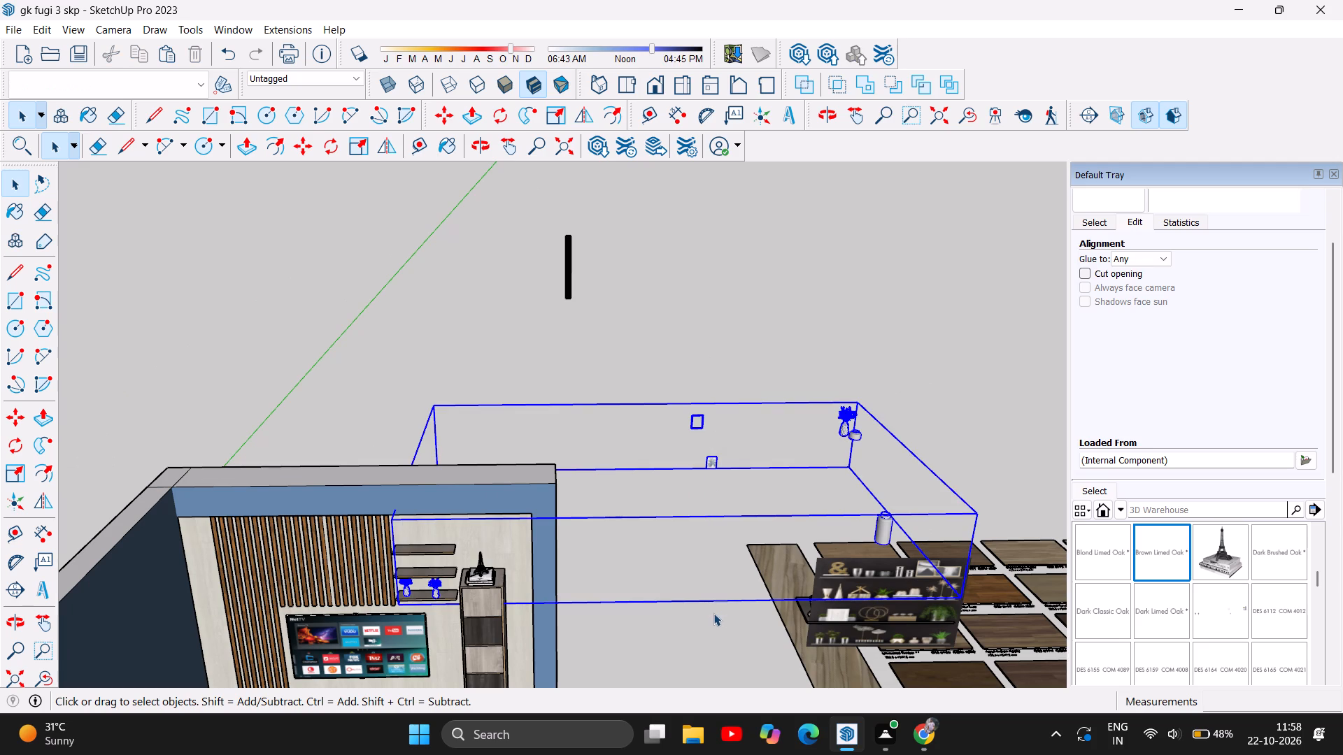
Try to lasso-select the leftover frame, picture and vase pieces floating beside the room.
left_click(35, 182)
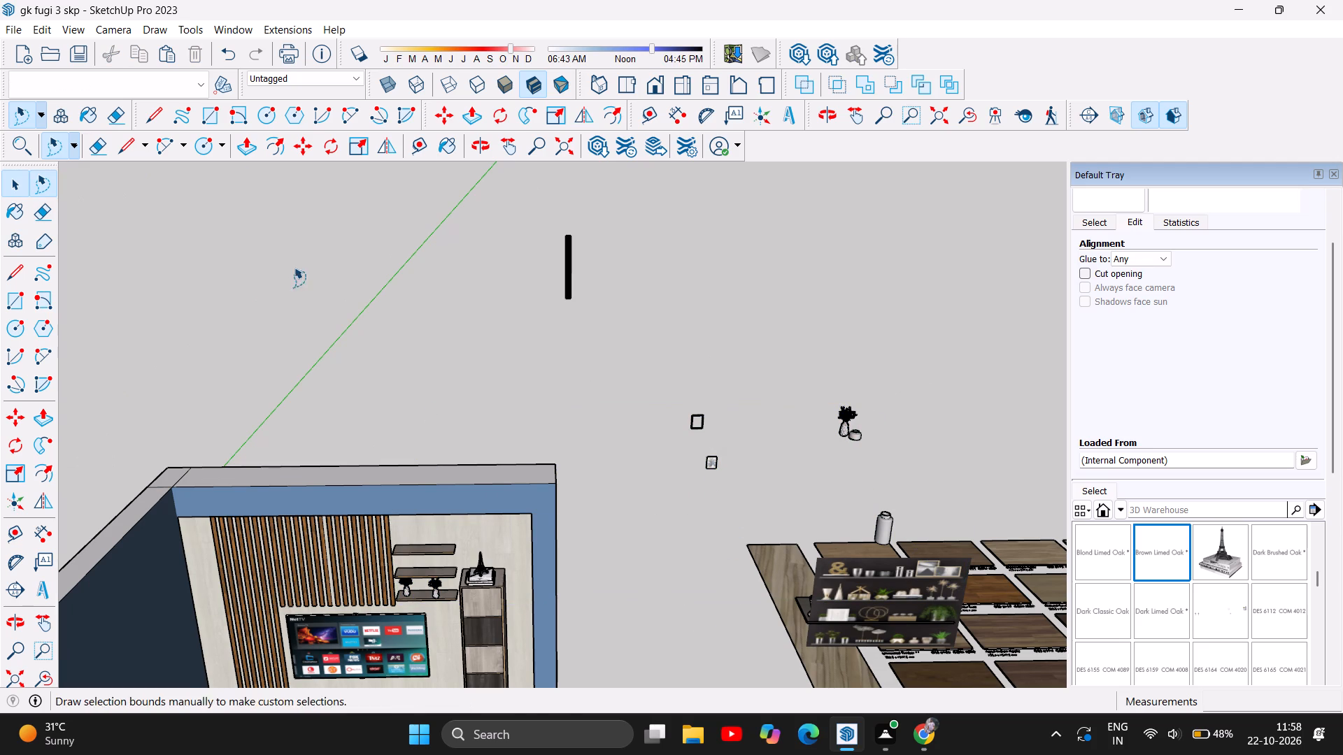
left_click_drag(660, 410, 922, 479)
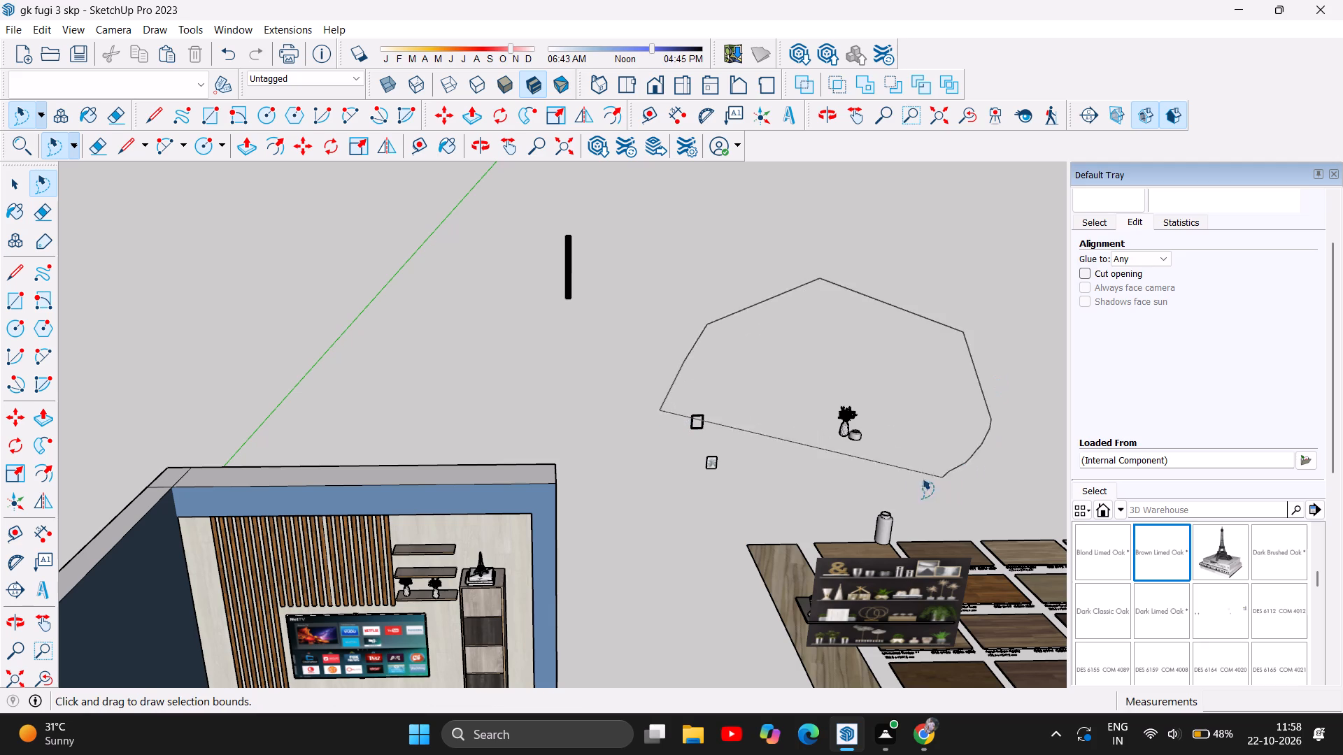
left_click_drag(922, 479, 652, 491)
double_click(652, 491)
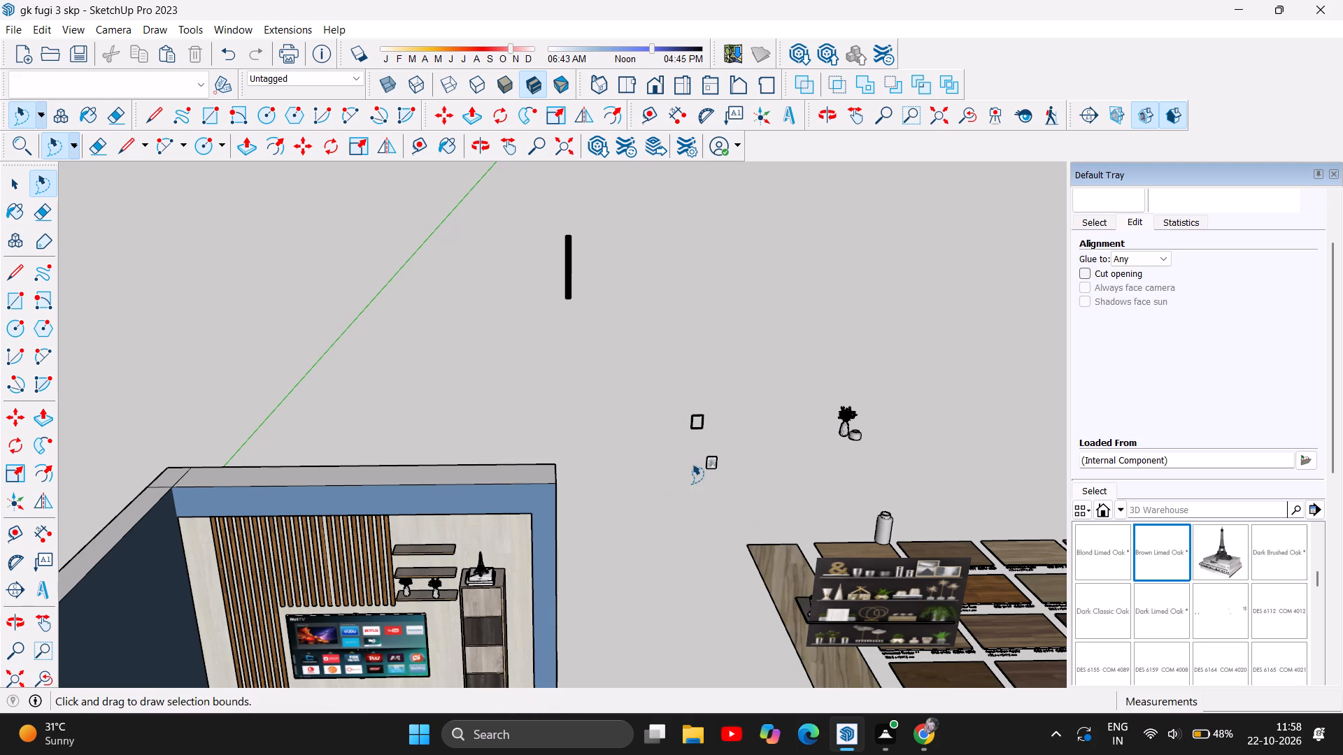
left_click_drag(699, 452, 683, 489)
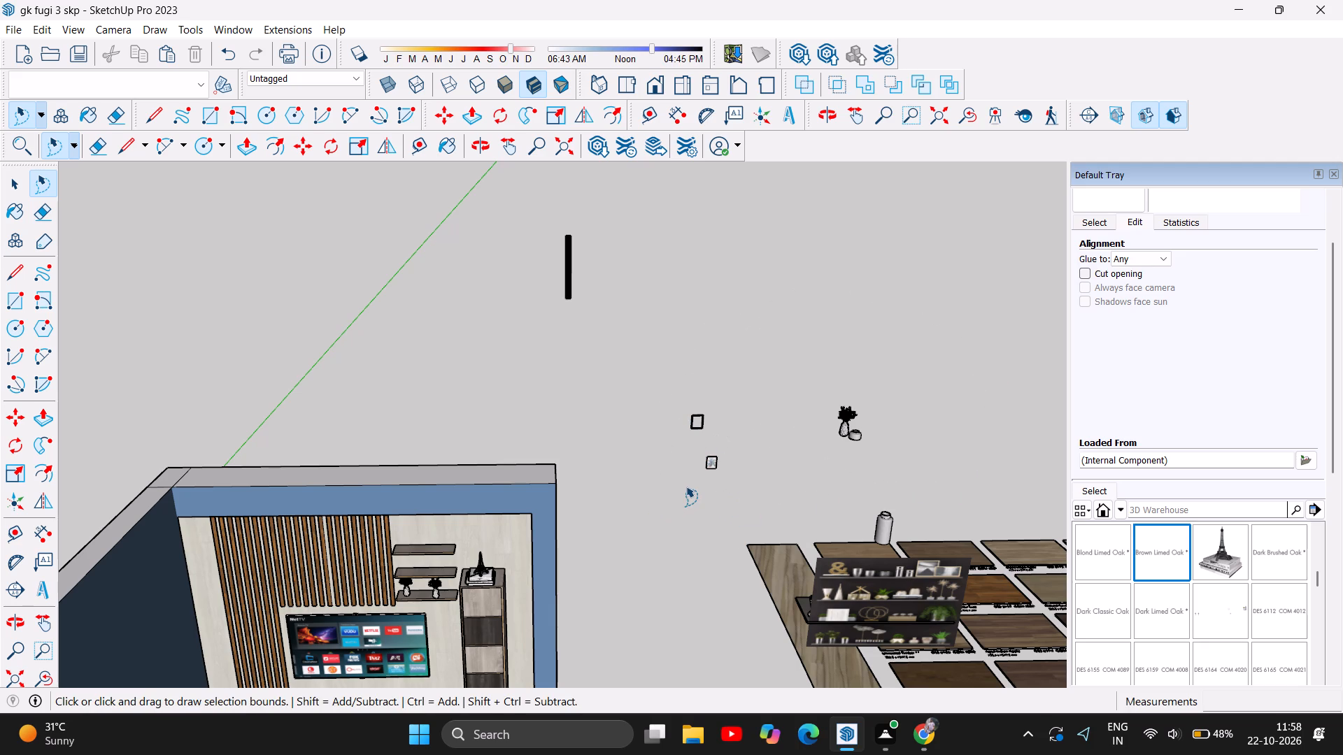
Examine the whole TV unit room and the wall shelves with the two vases up close.
scroll(705, 429, "down", 3)
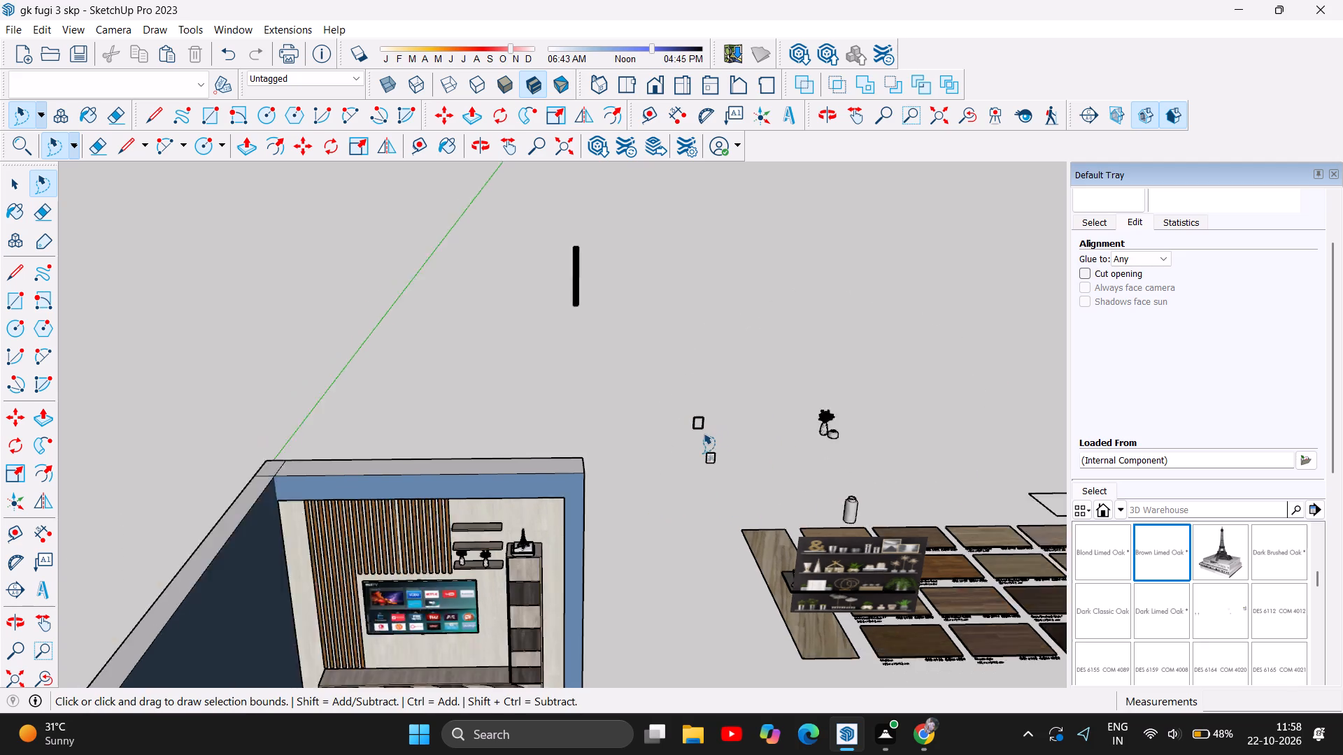
scroll(703, 433, "down", 2)
scroll(650, 283, "down", 5)
scroll(619, 513, "up", 8)
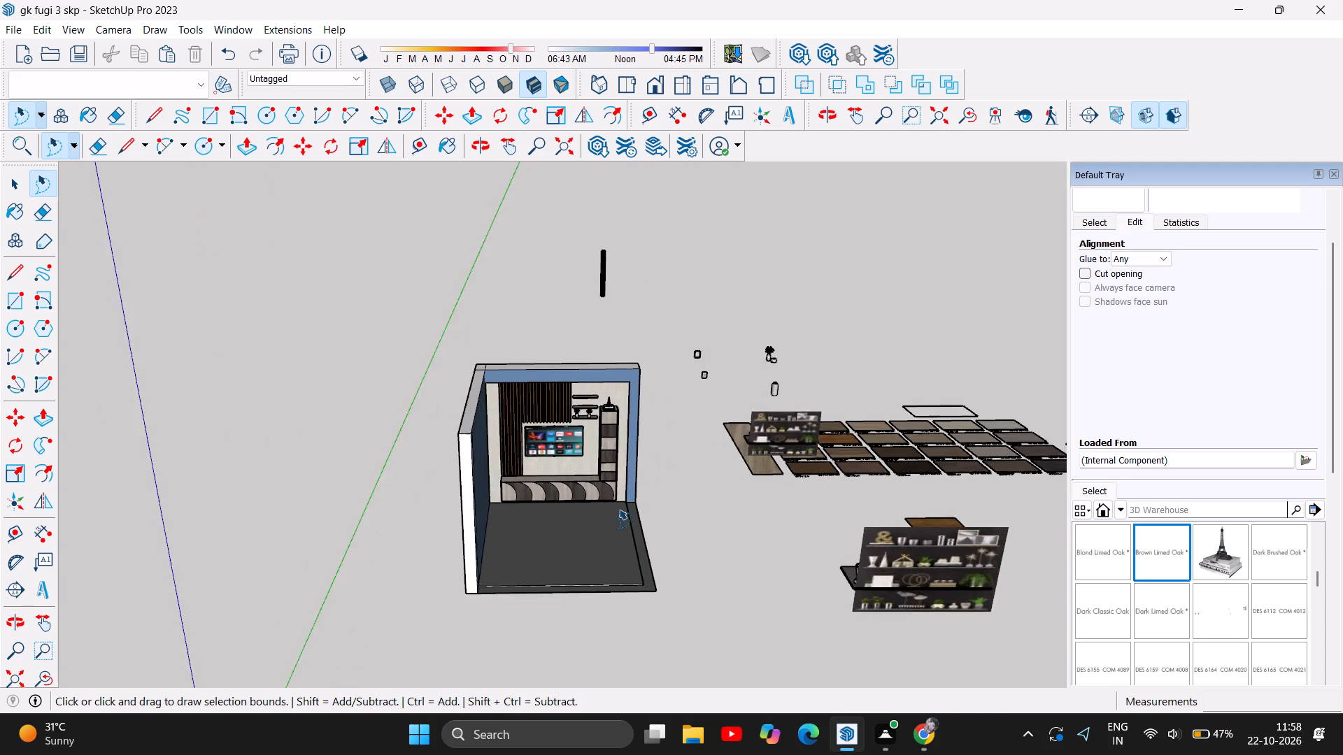
scroll(546, 377, "up", 6)
scroll(536, 482, "up", 7)
scroll(609, 296, "up", 4)
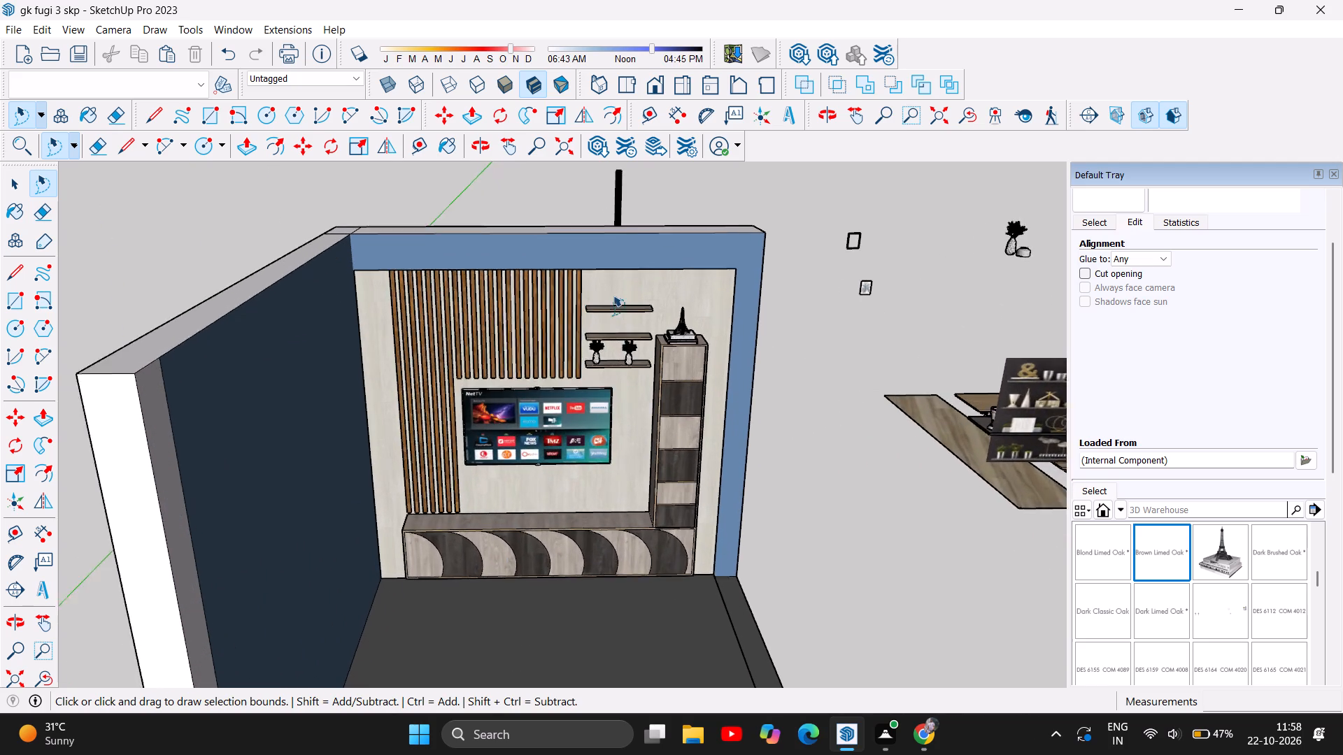
scroll(613, 296, "up", 1)
scroll(660, 406, "up", 11)
scroll(560, 252, "up", 5)
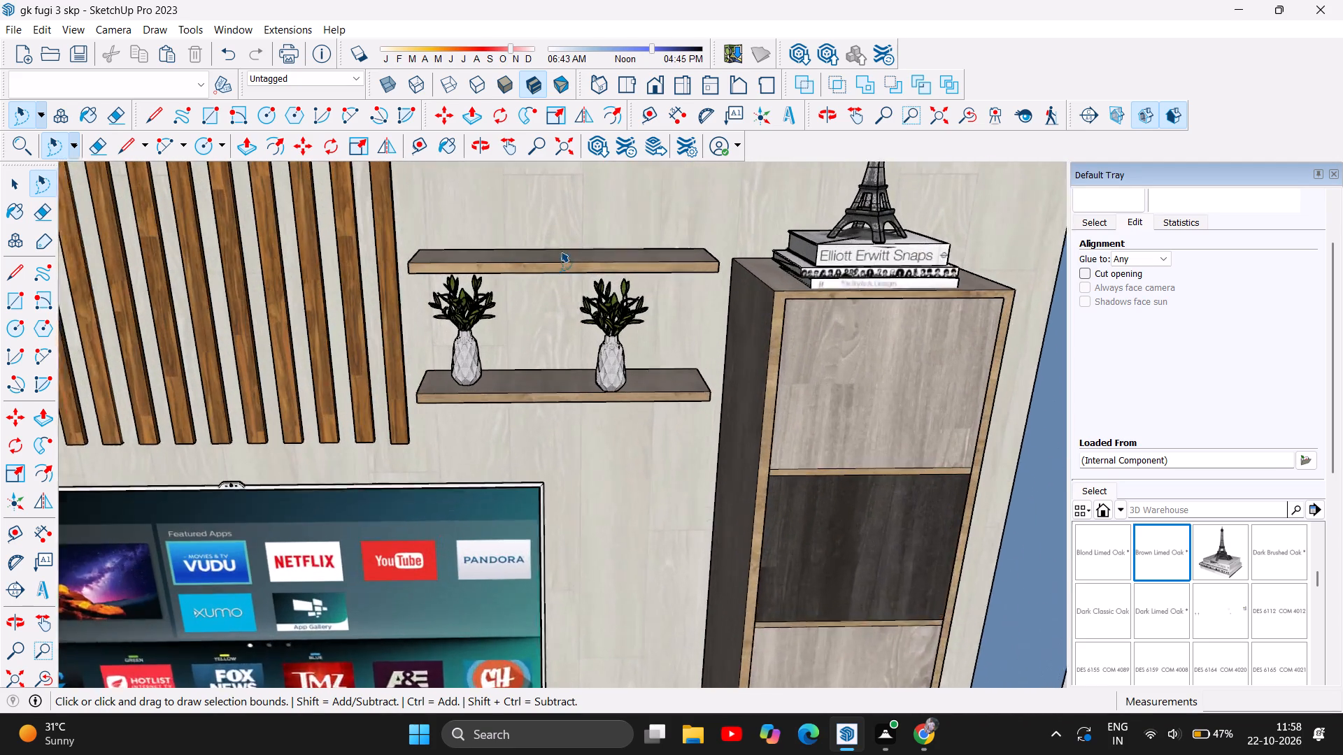
scroll(560, 252, "up", 1)
scroll(518, 384, "up", 6)
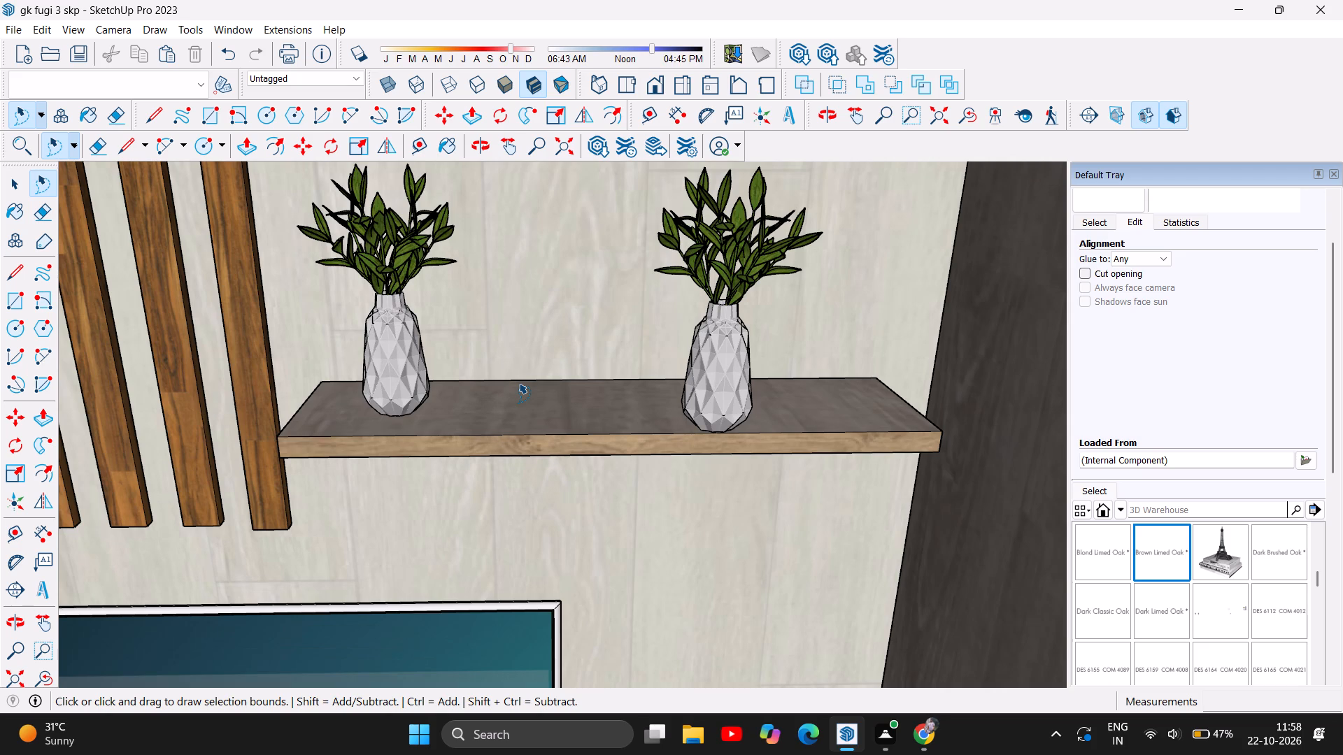
scroll(518, 383, "down", 1)
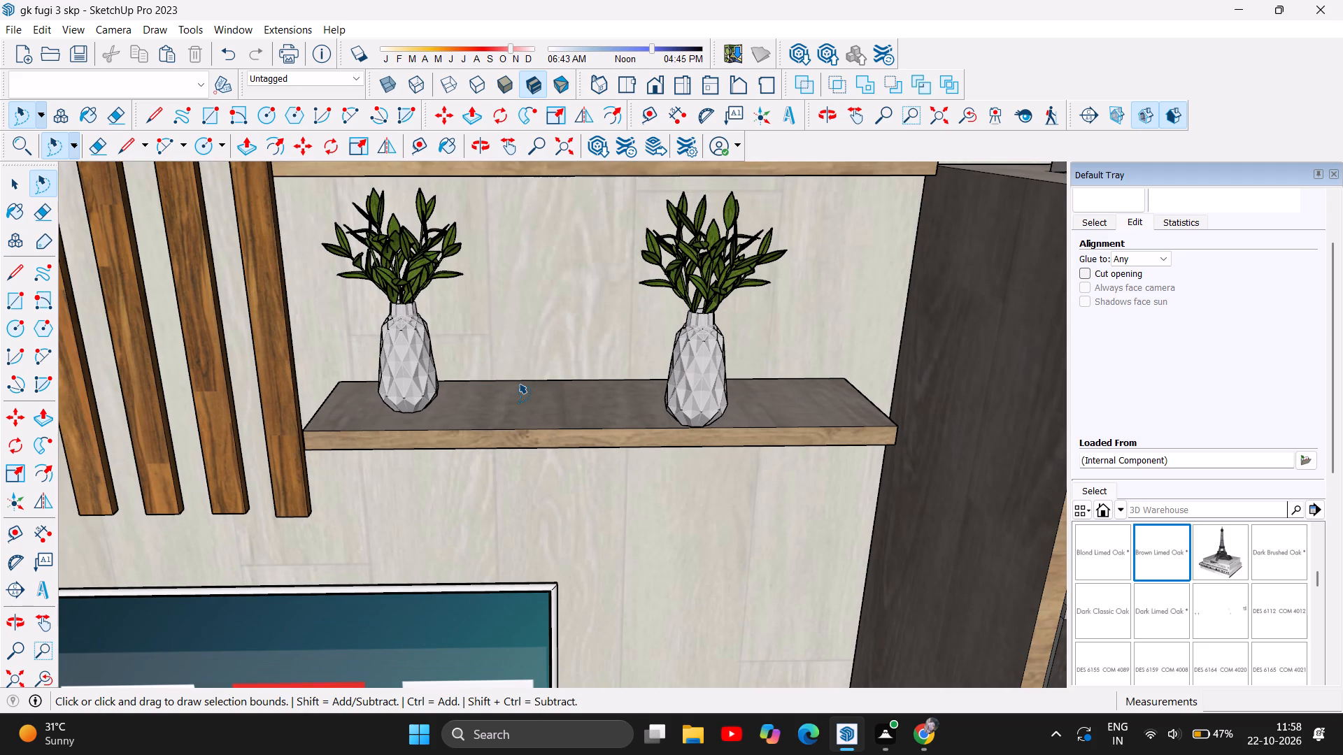
scroll(518, 383, "down", 1)
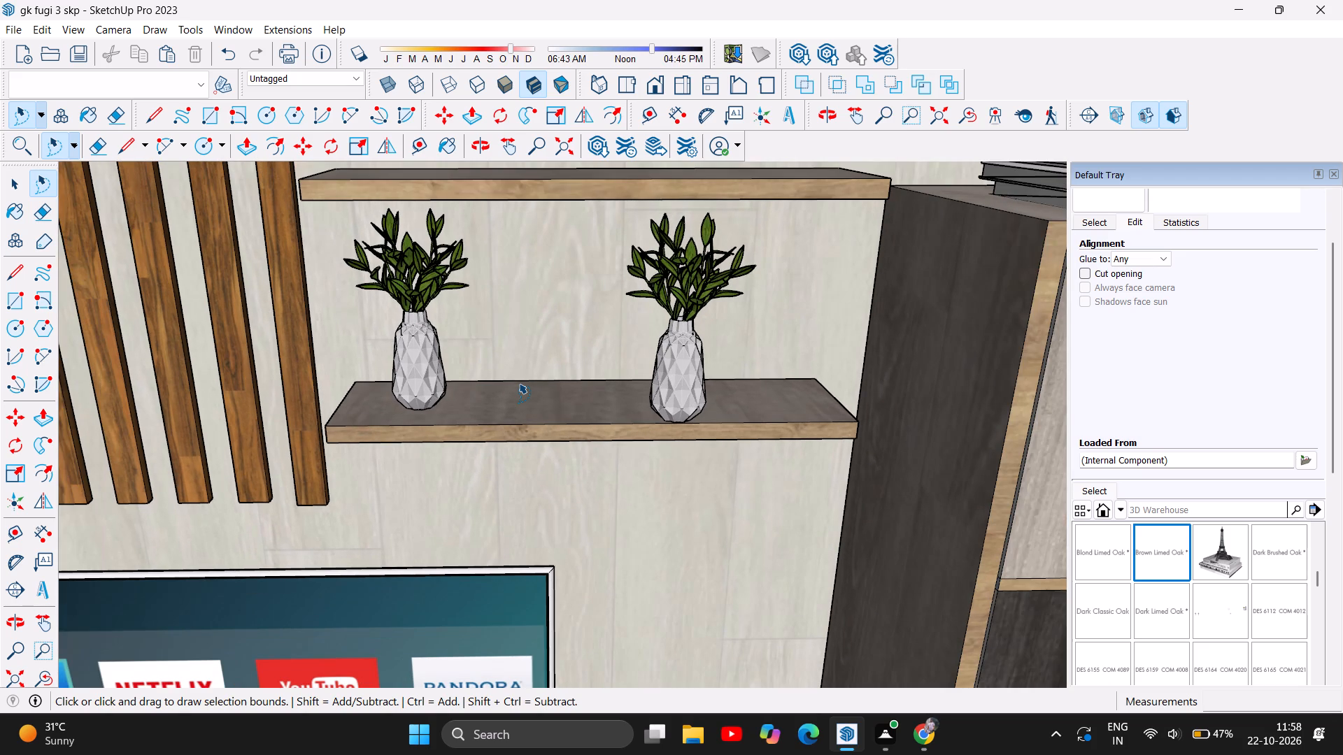
scroll(518, 383, "down", 1)
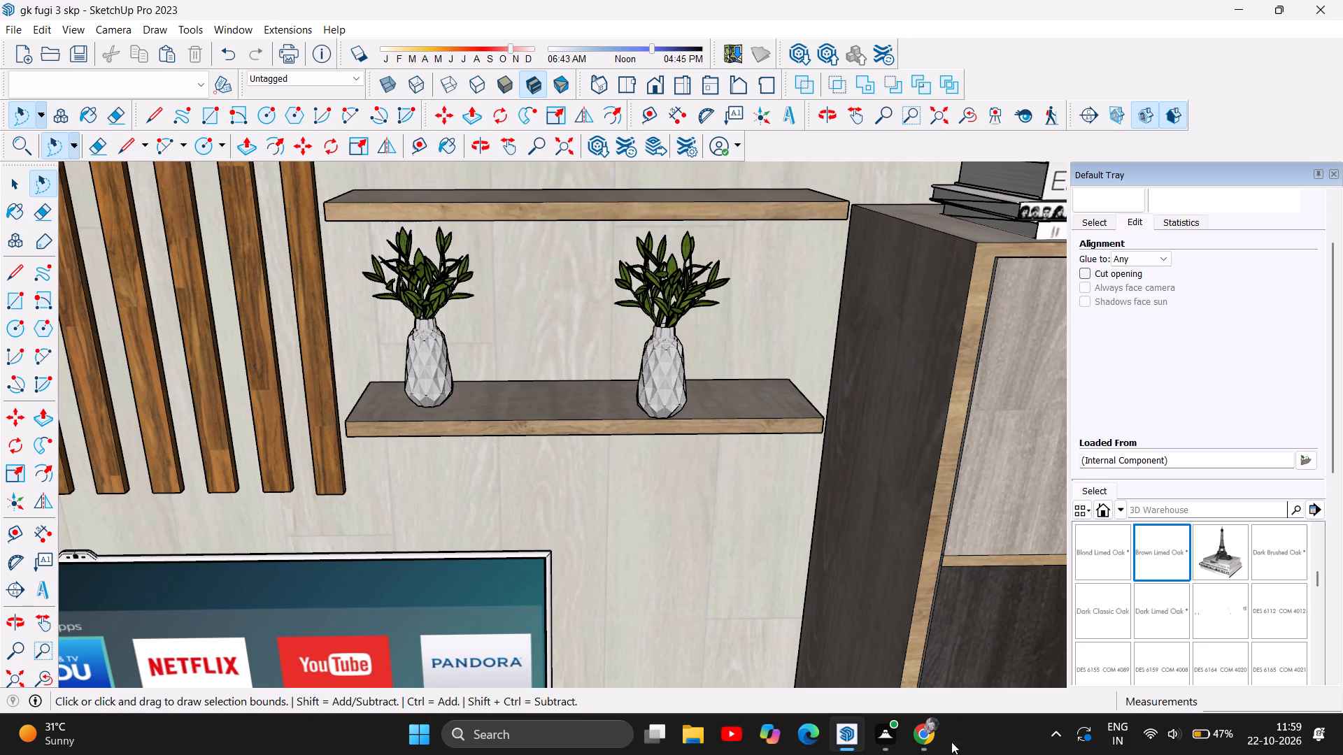
Switch to the 3D Warehouse page in Chrome and look through the "decoration" models for pieces to fill the wall shelves.
left_click(931, 740)
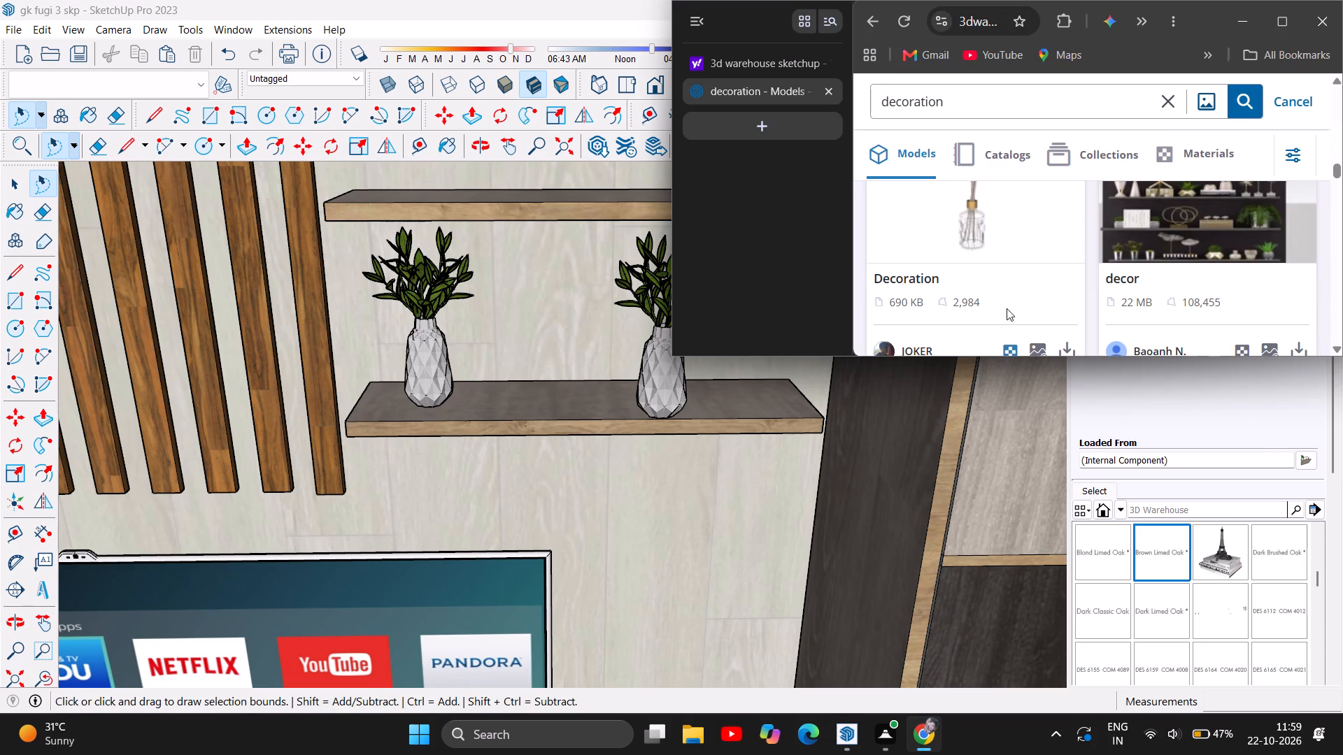
scroll(1166, 247, "down", 2)
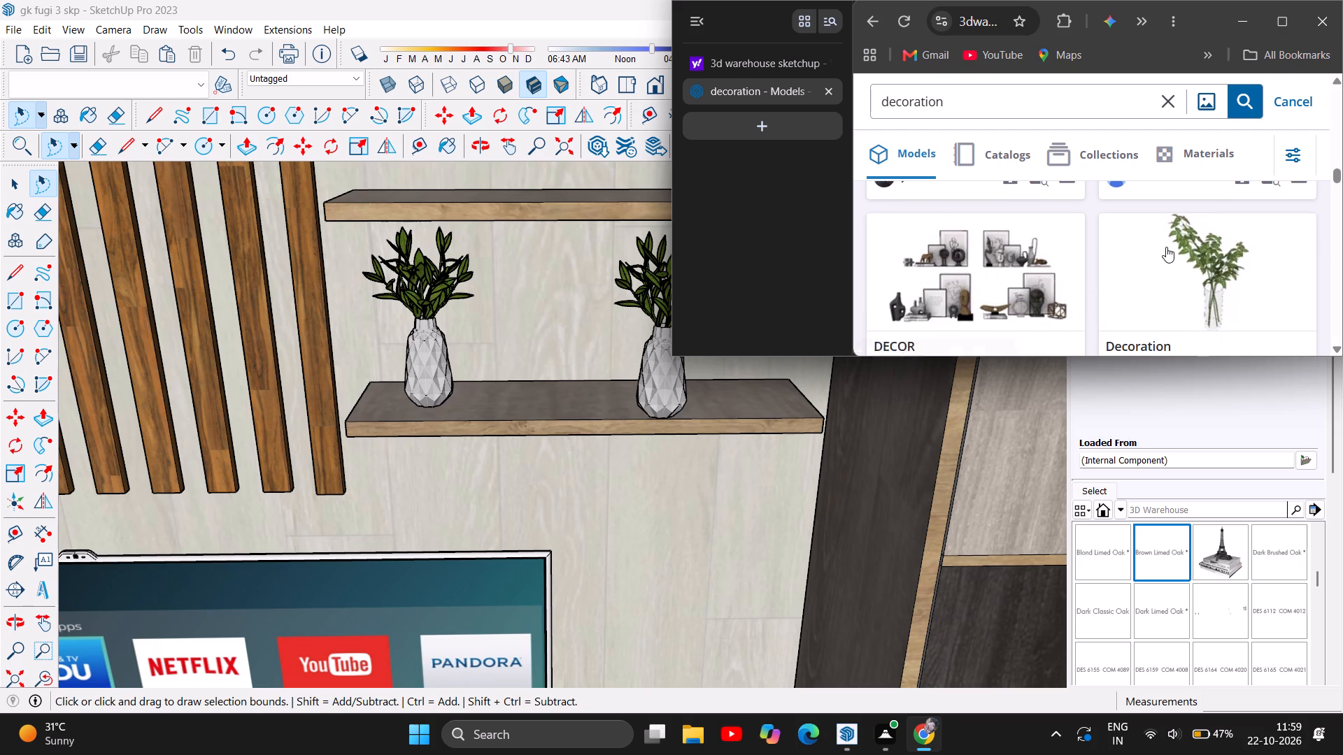
scroll(1165, 248, "down", 3)
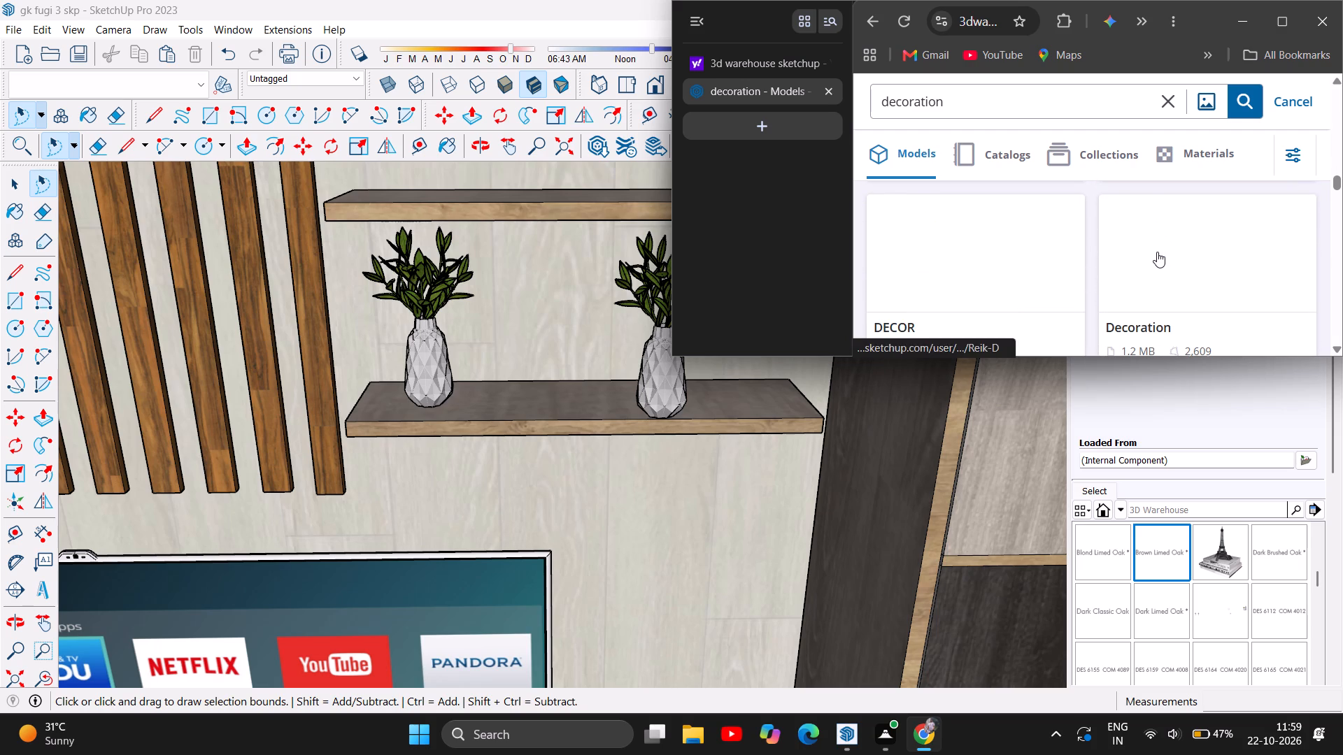
scroll(1156, 252, "down", 1)
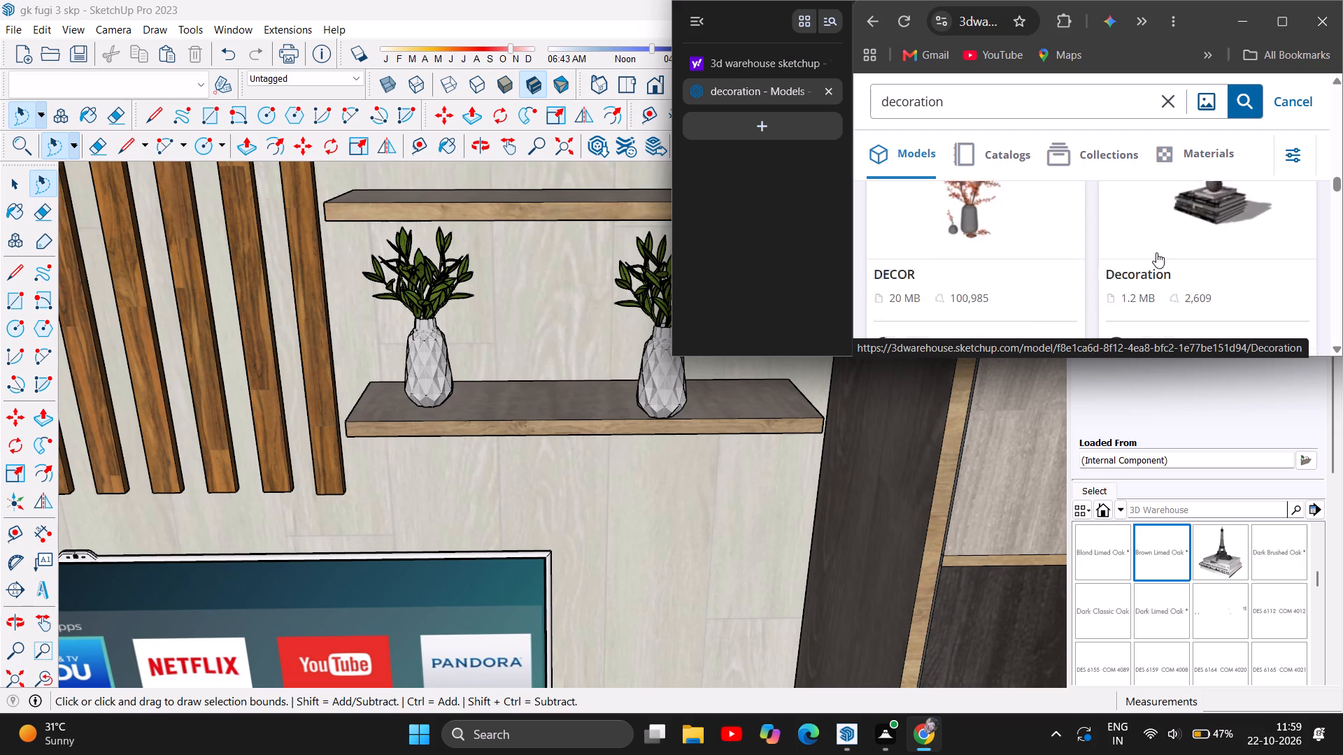
scroll(1156, 252, "down", 4)
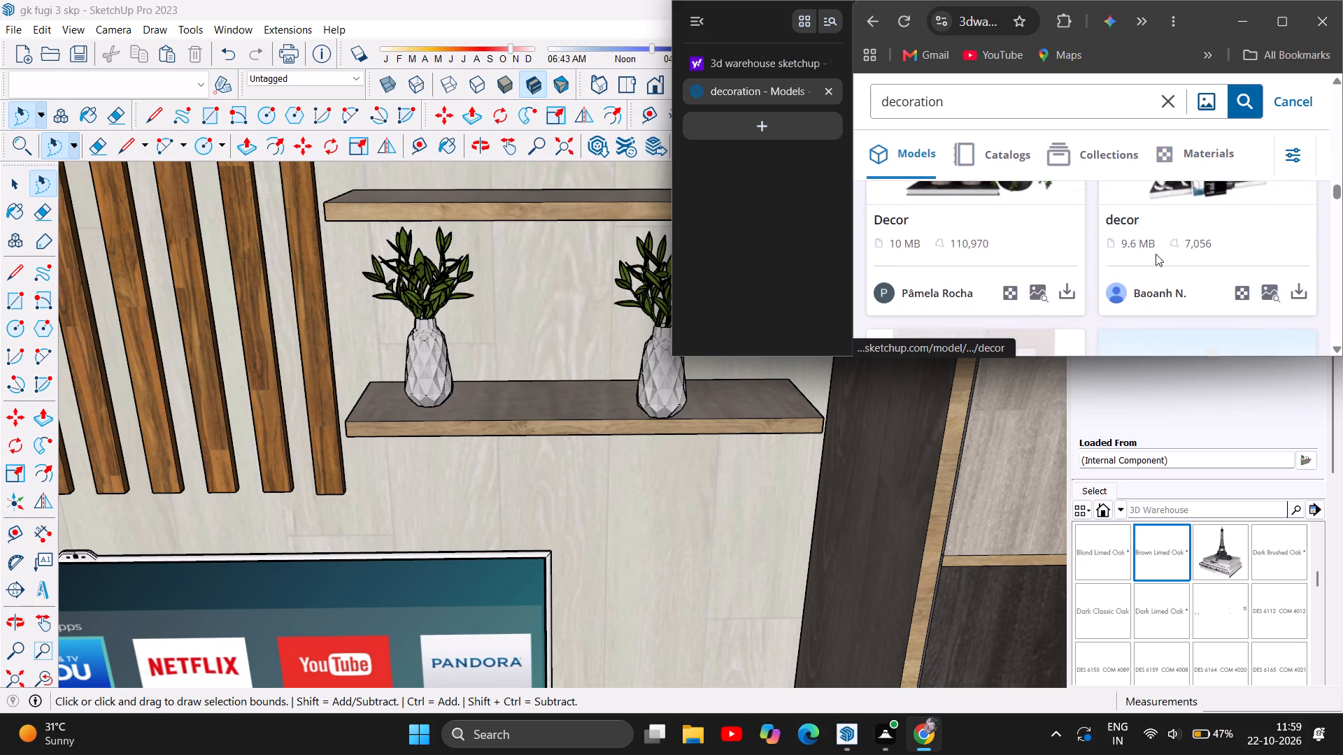
scroll(1156, 254, "down", 1)
scroll(1156, 254, "up", 1)
scroll(1156, 254, "down", 4)
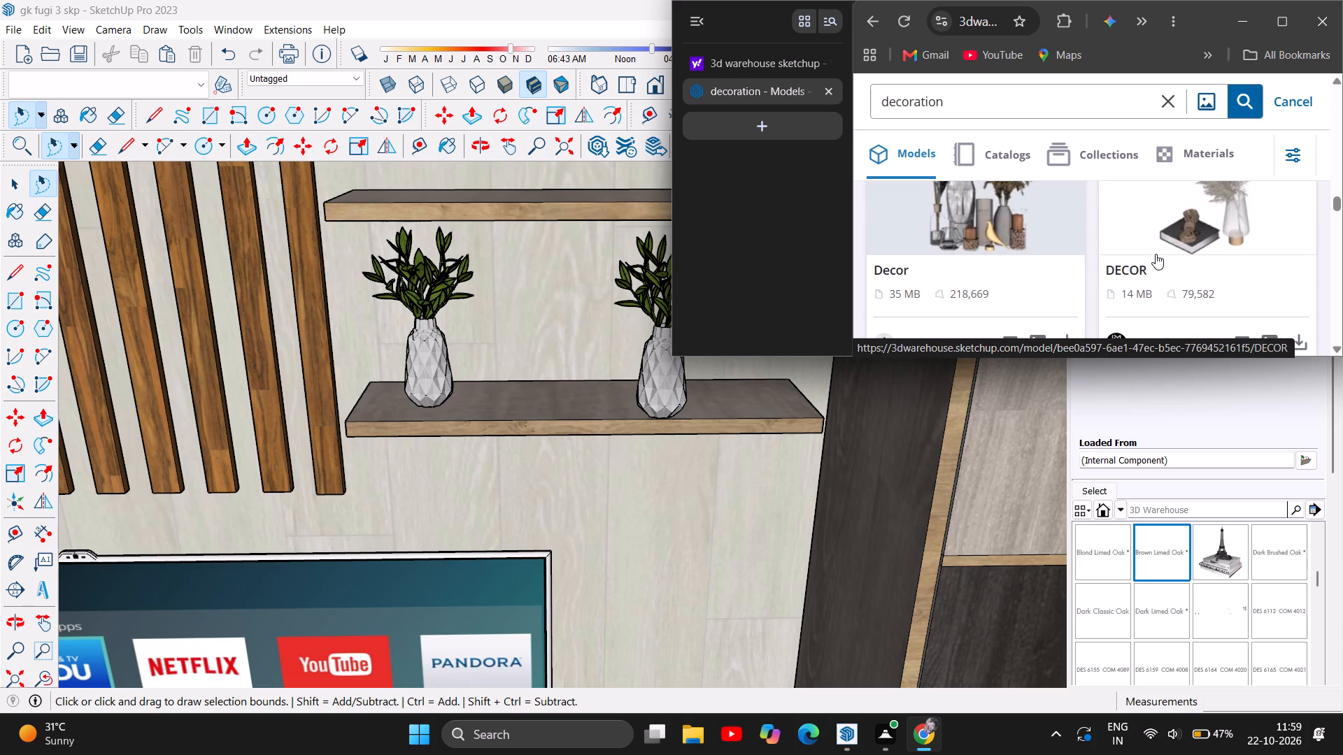
scroll(1156, 254, "down", 2)
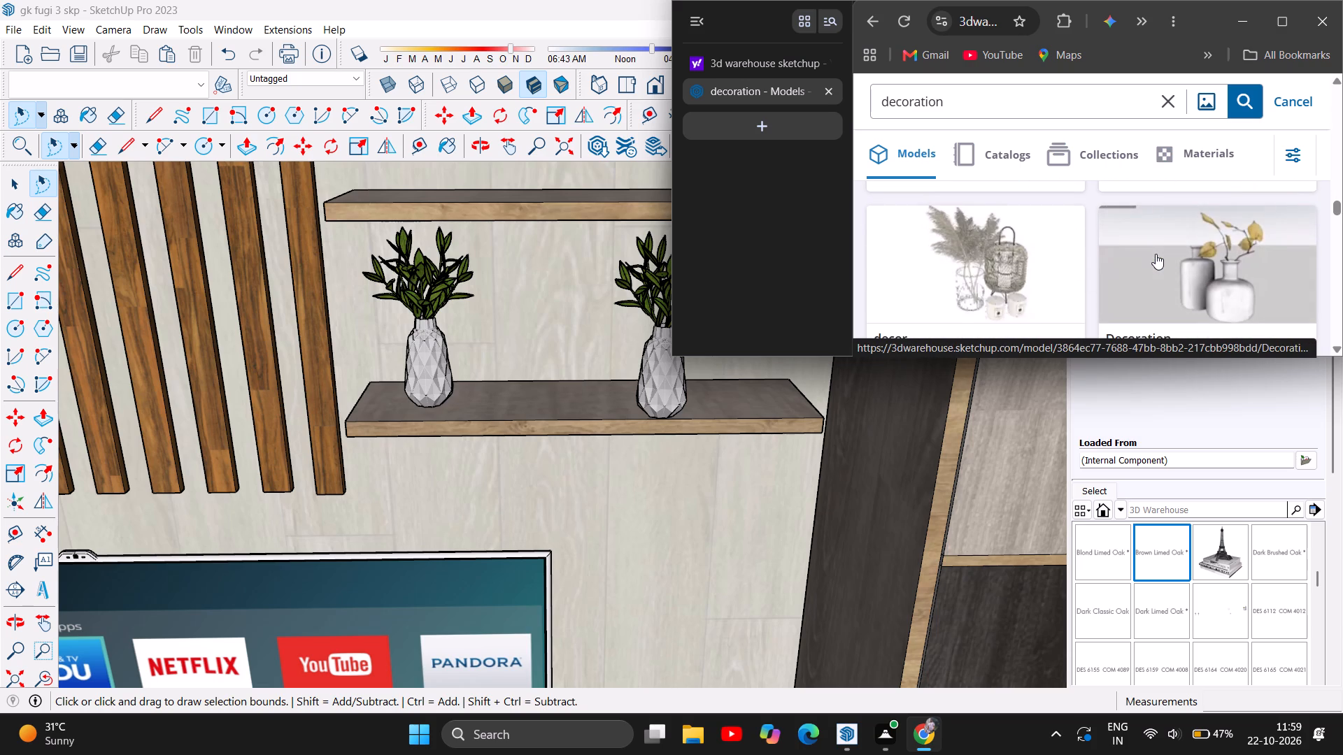
scroll(1156, 254, "down", 3)
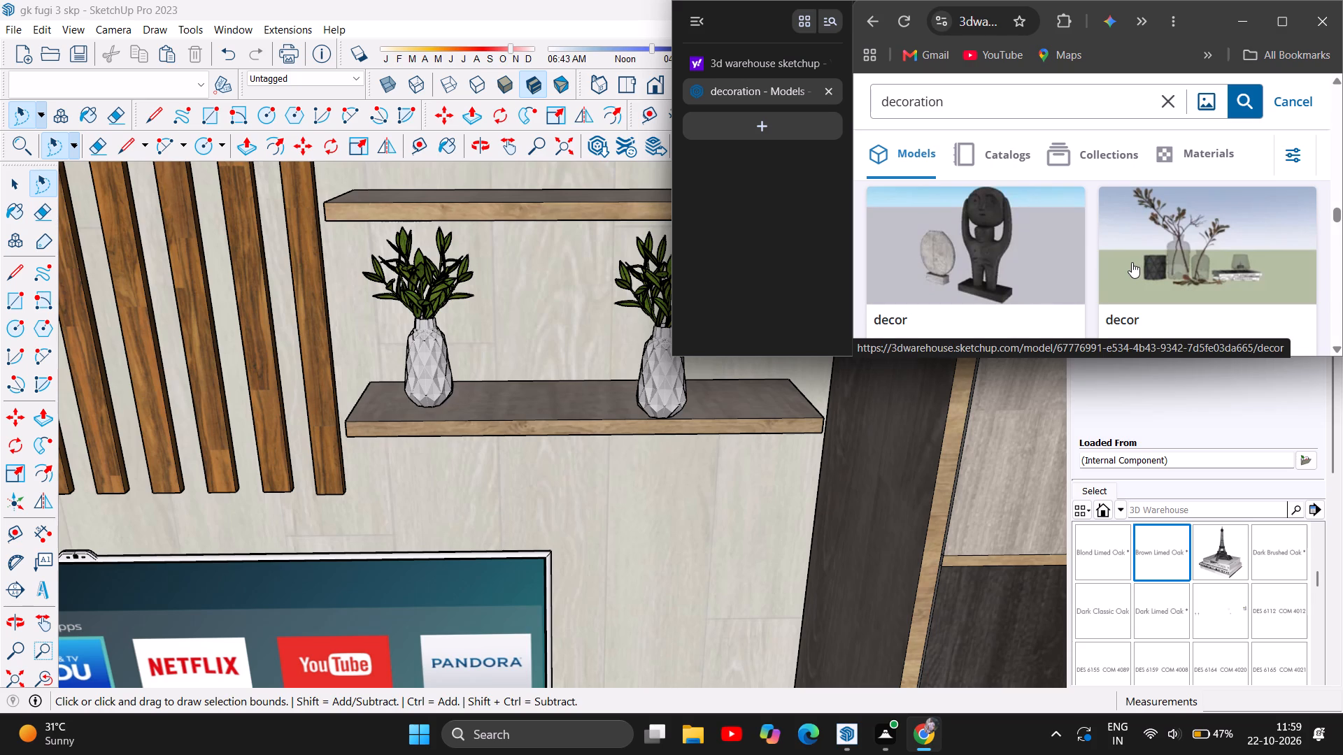
scroll(1132, 262, "down", 2)
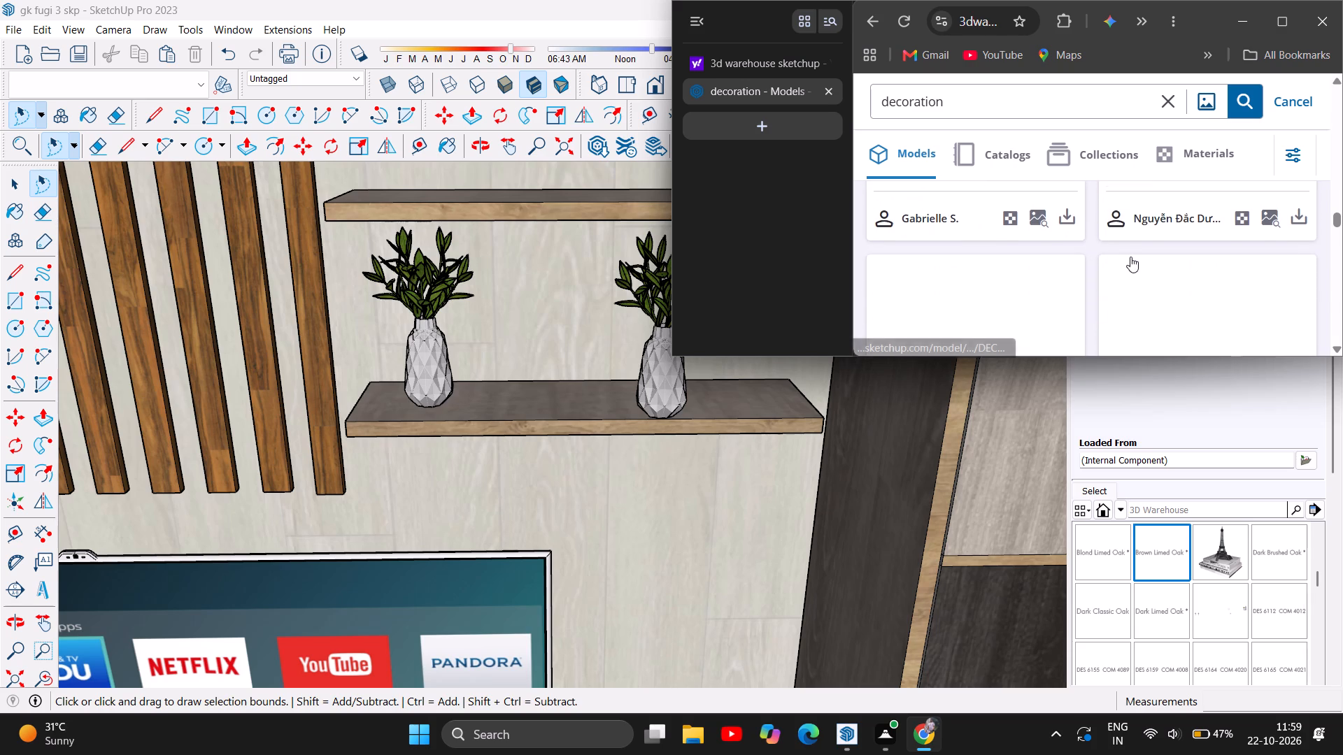
scroll(1130, 257, "down", 1)
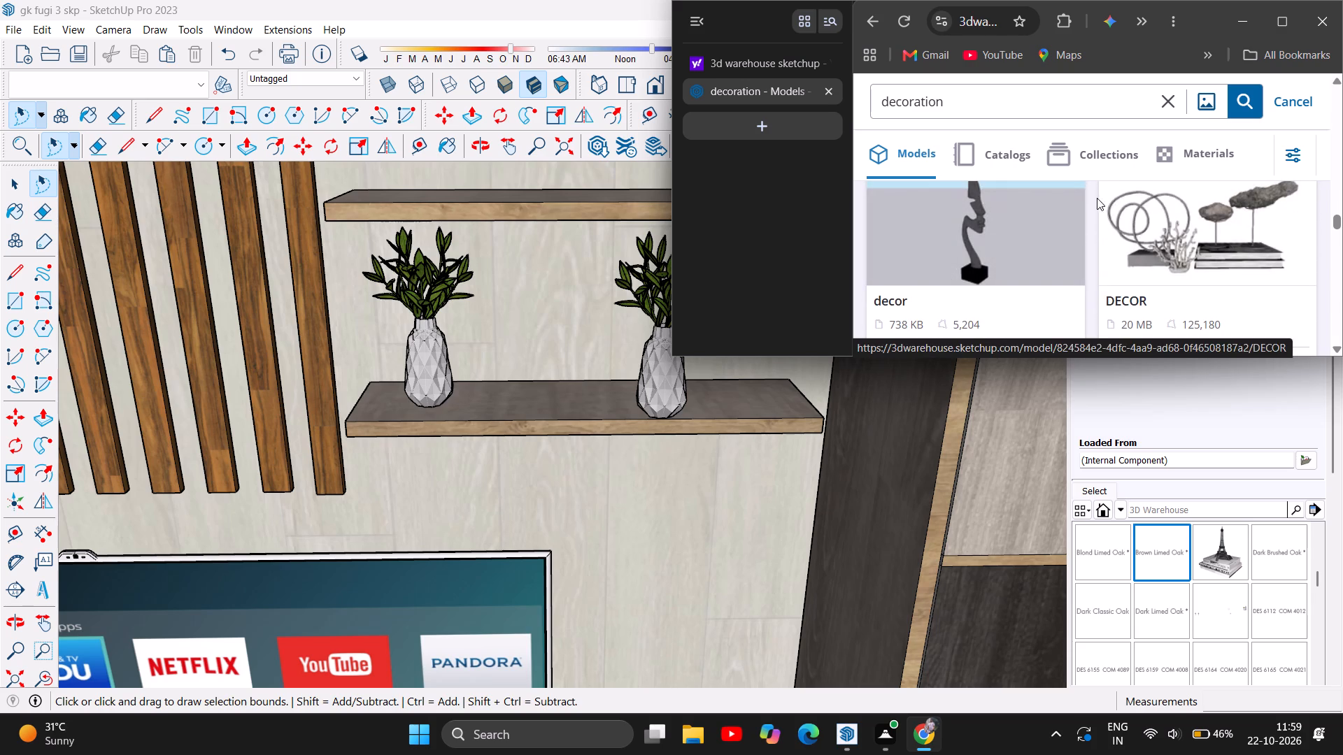
scroll(1072, 265, "up", 1)
scroll(1070, 264, "down", 2)
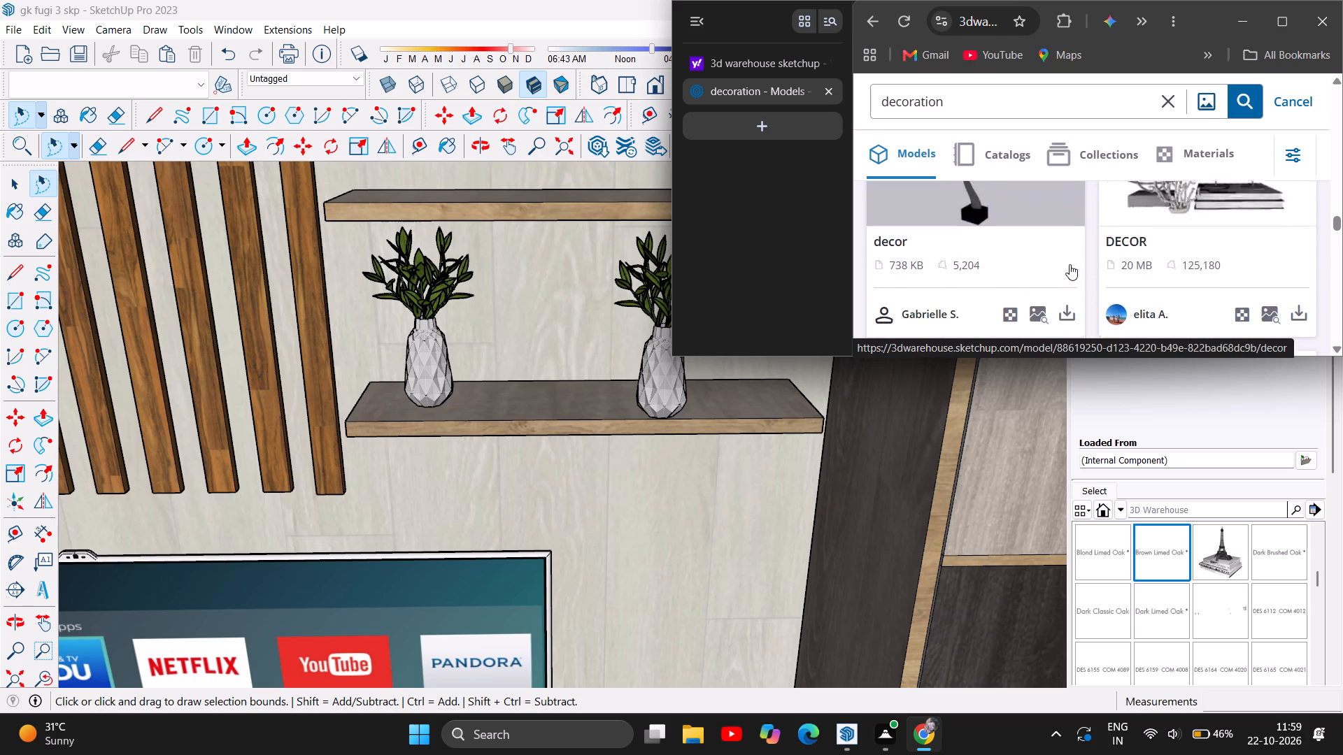
scroll(1070, 264, "down", 1)
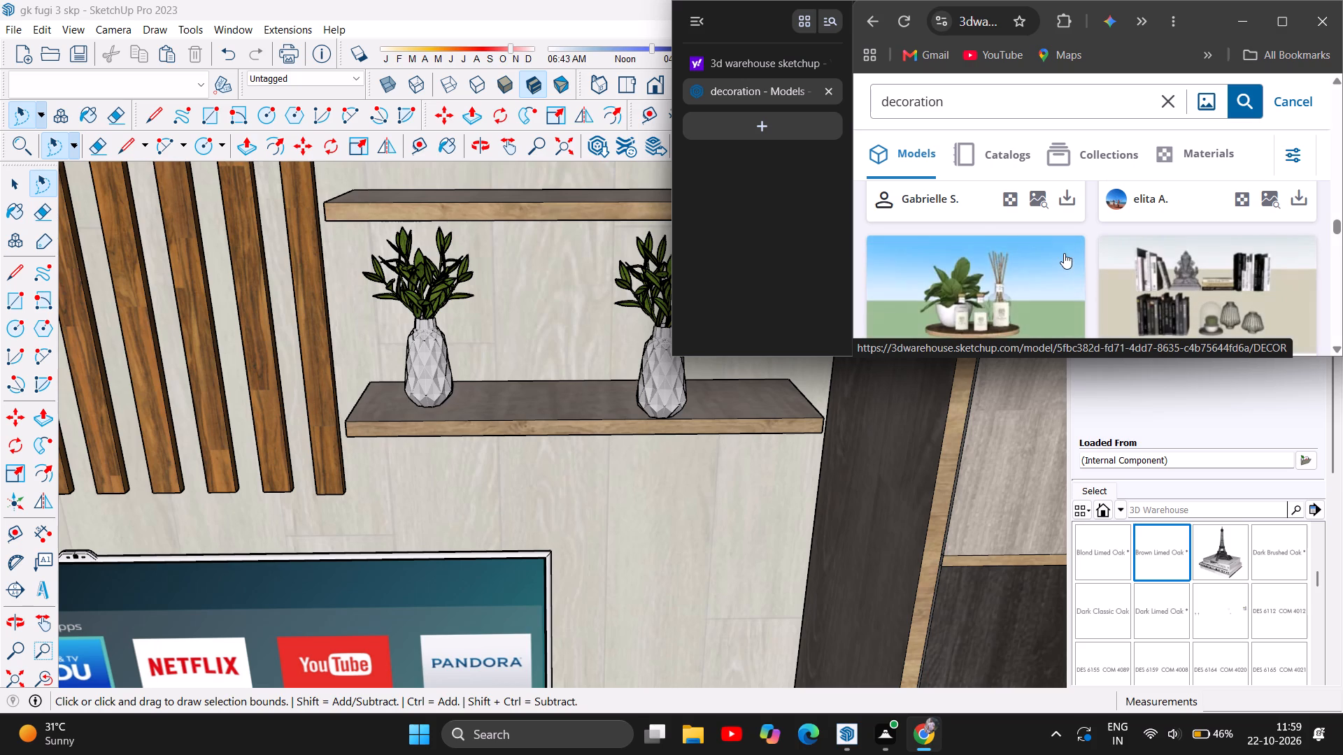
scroll(1064, 253, "down", 1)
scroll(1064, 253, "up", 1)
scroll(1064, 253, "down", 3)
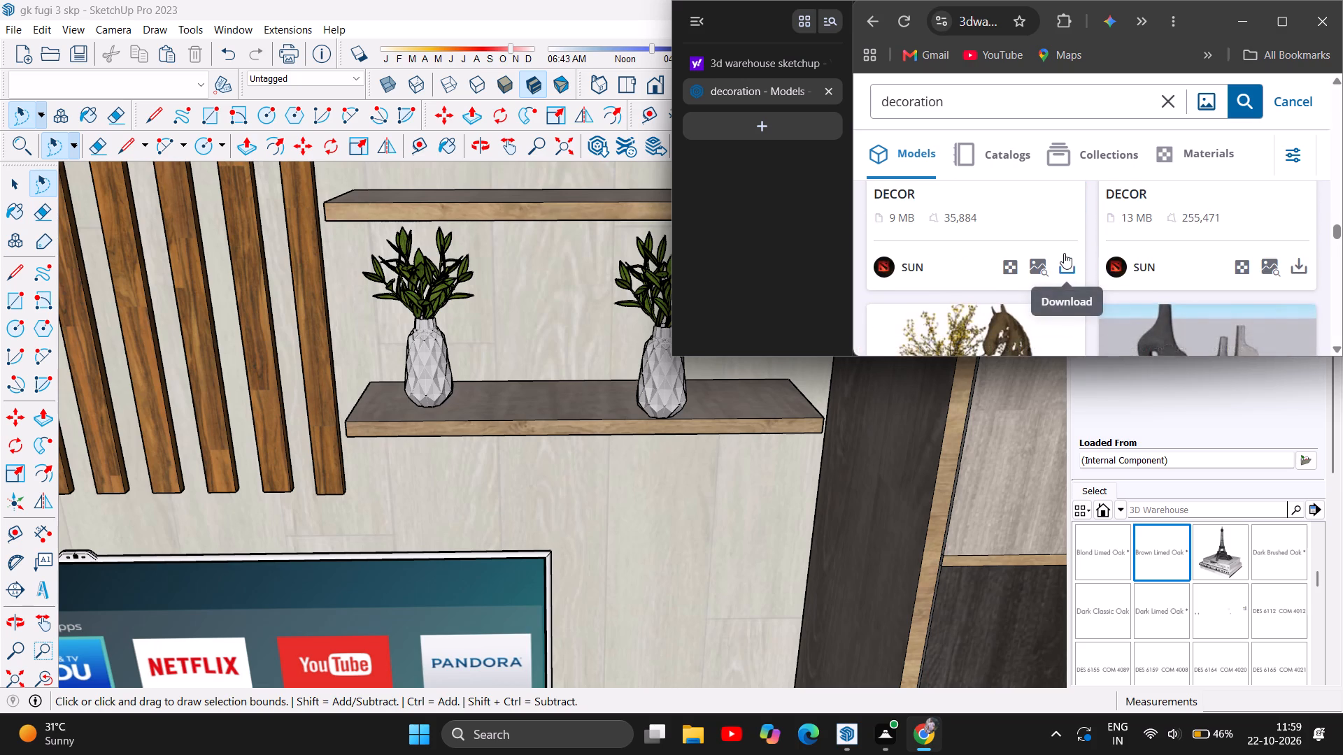
scroll(1064, 253, "down", 3)
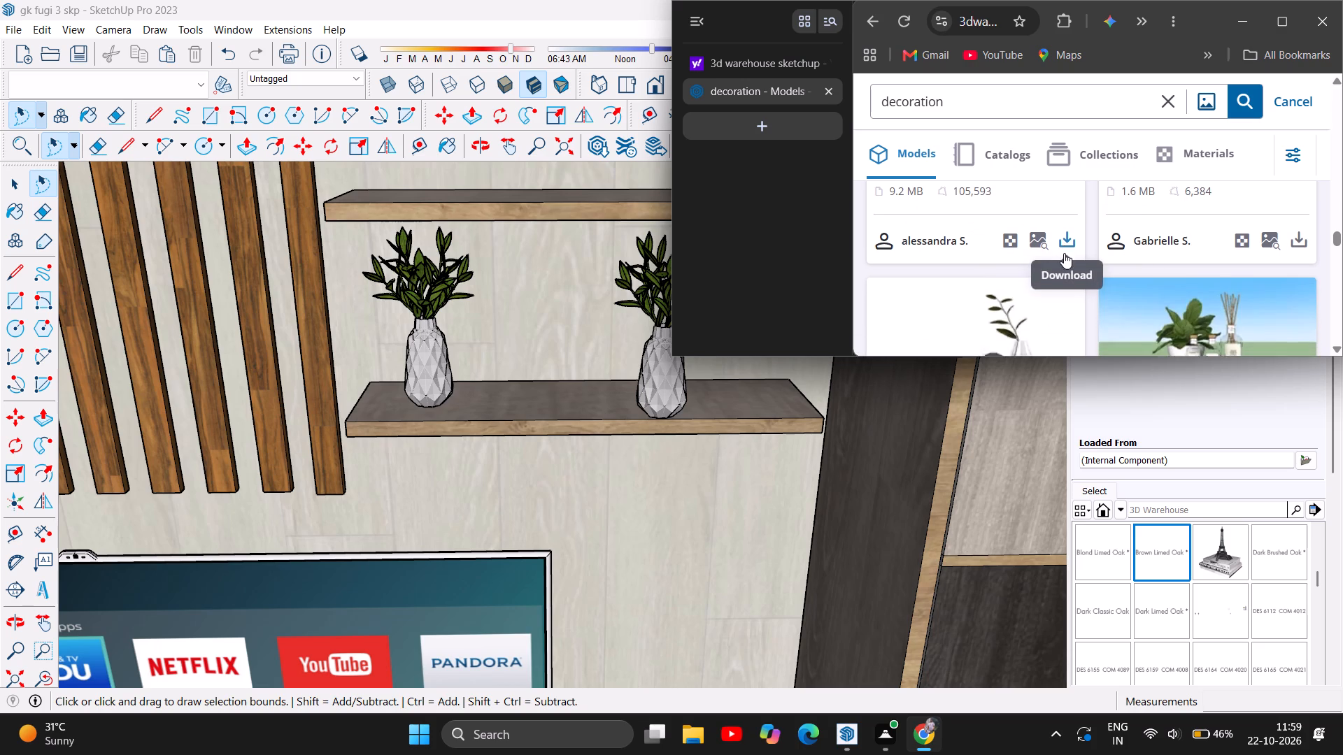
scroll(1064, 253, "down", 3)
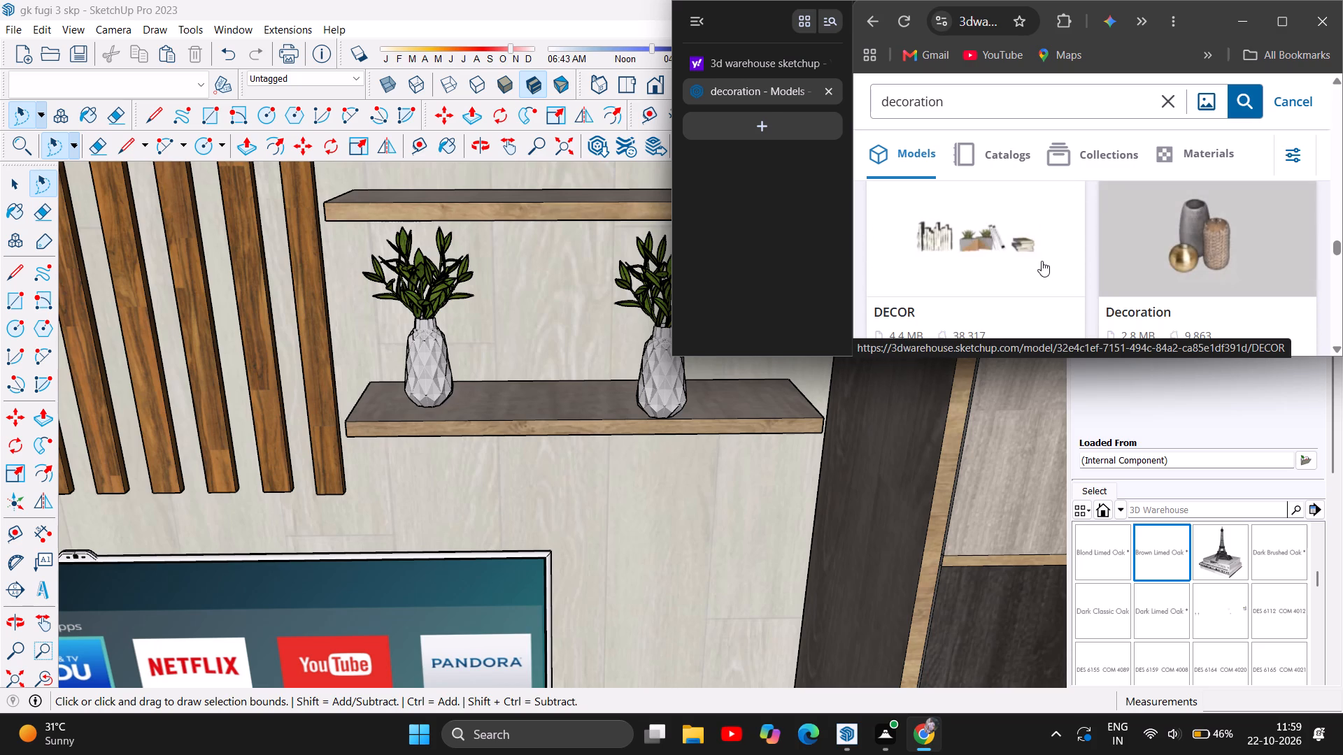
scroll(1042, 261, "down", 7)
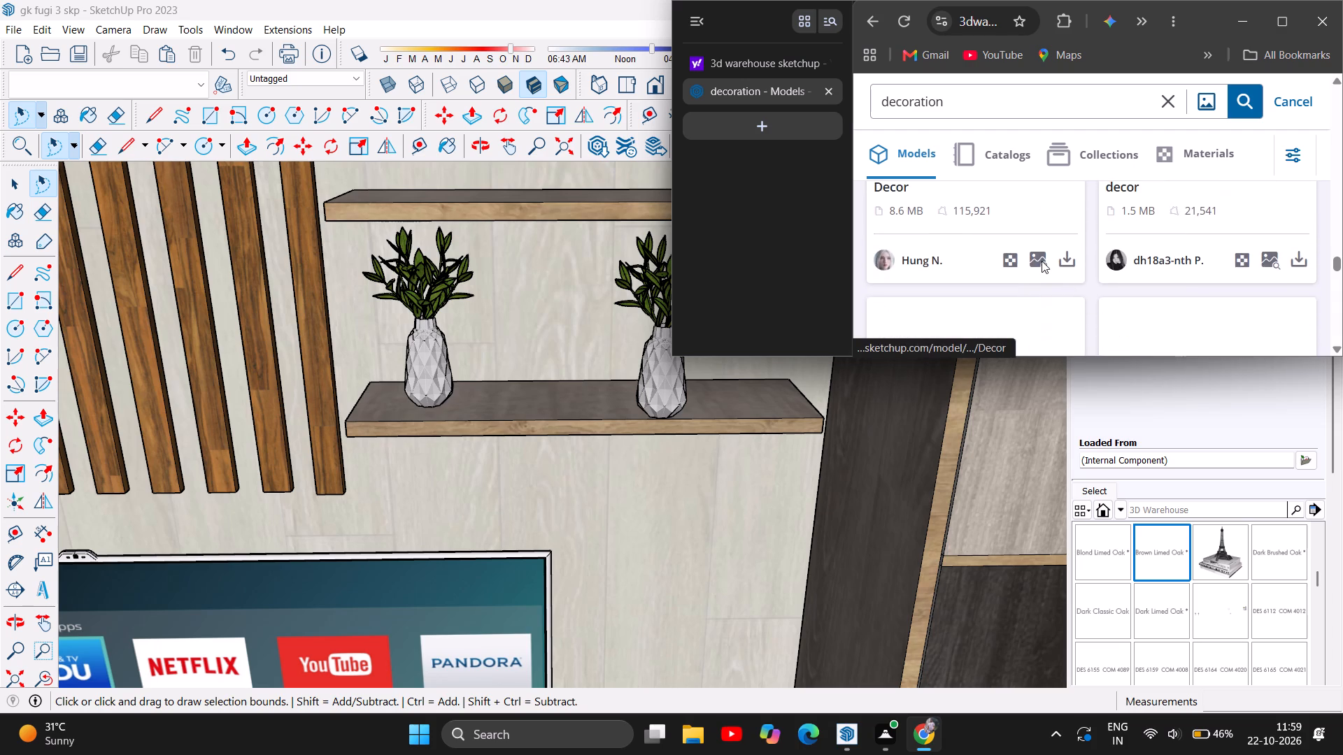
scroll(1042, 261, "down", 2)
scroll(1042, 261, "up", 1)
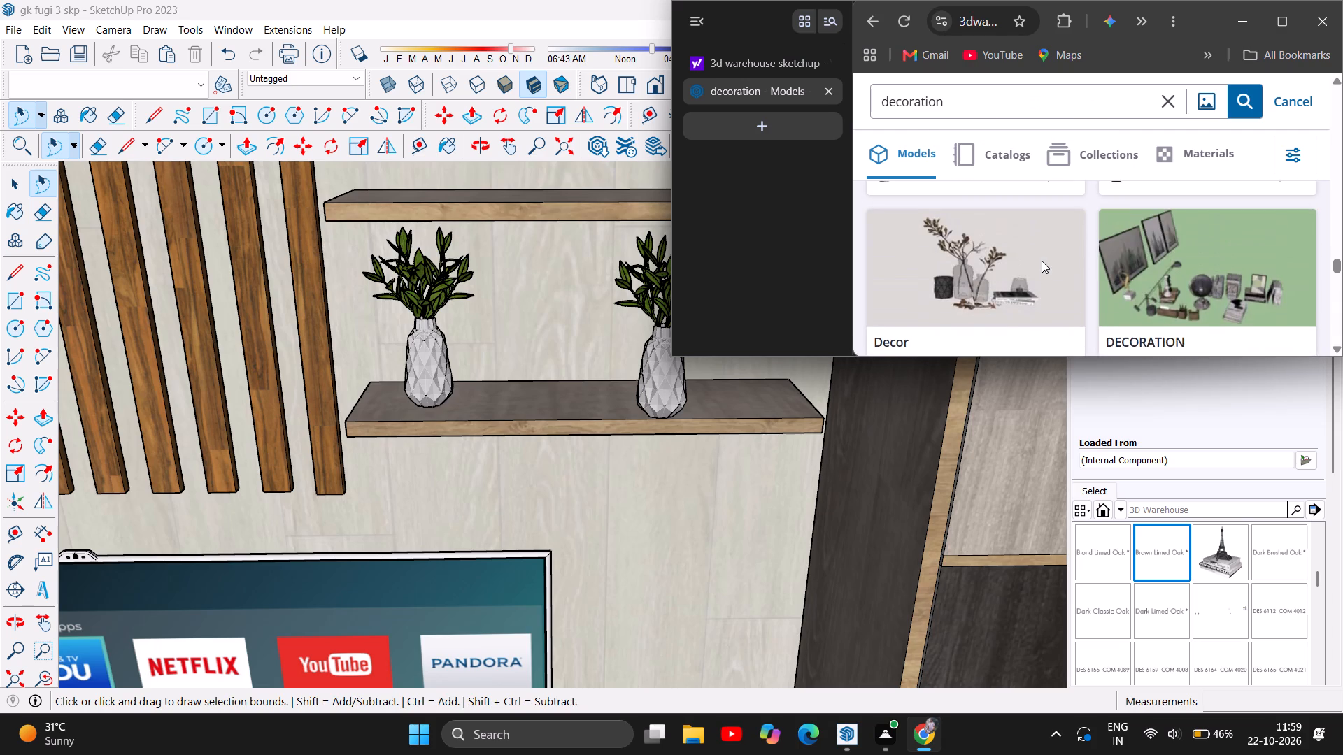
scroll(1042, 261, "down", 3)
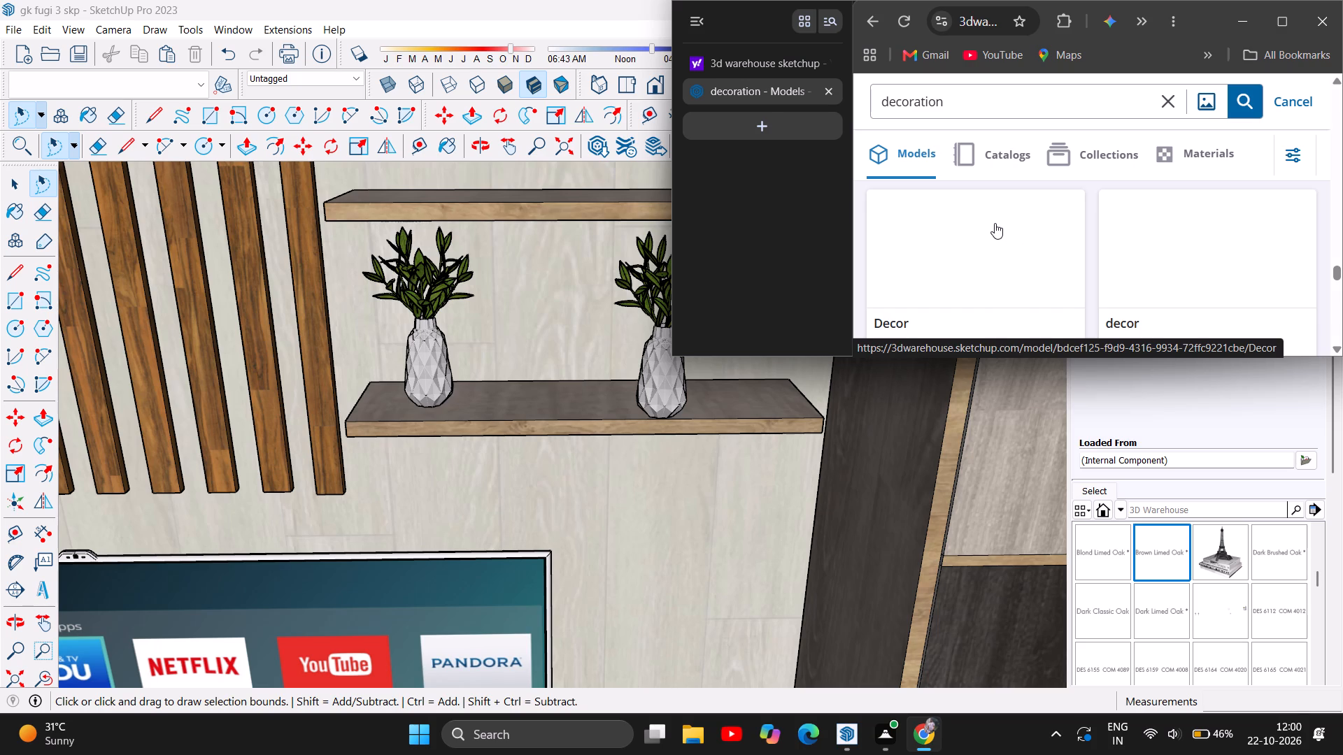
scroll(1073, 278, "up", 5)
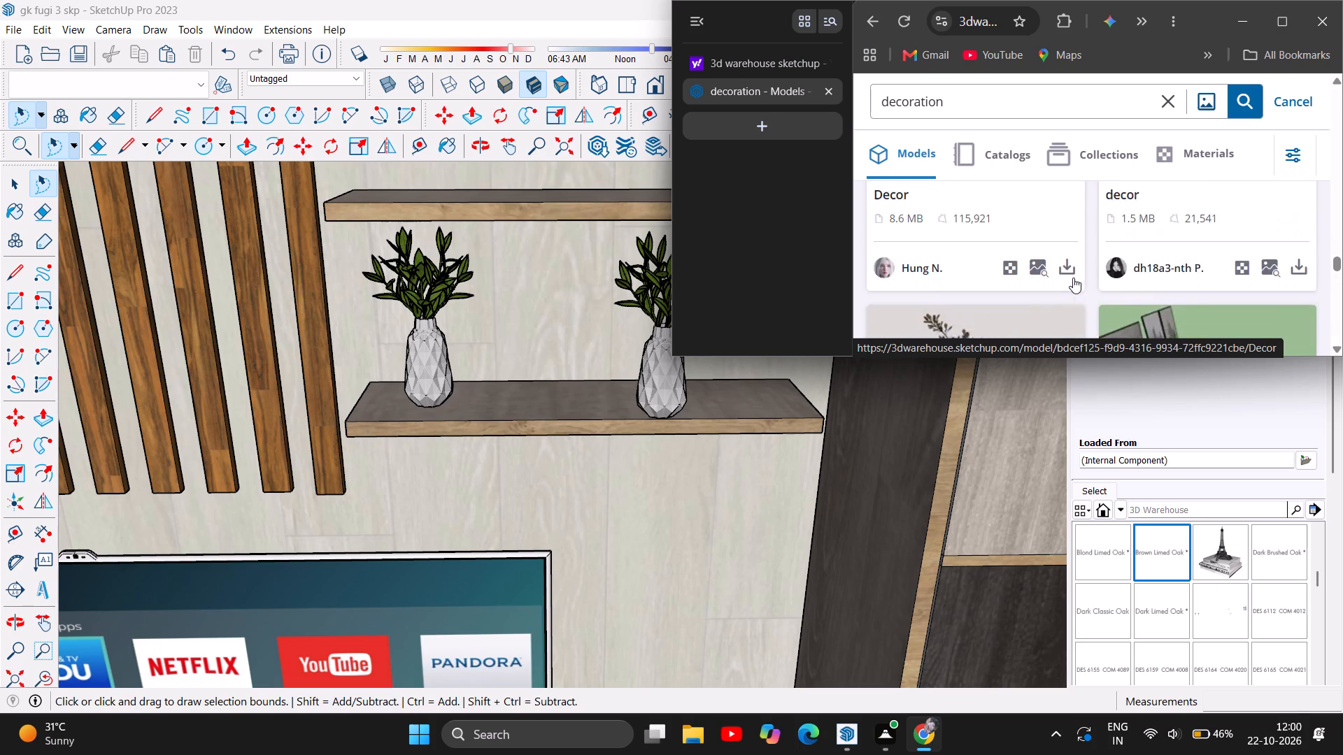
scroll(1073, 278, "down", 3)
scroll(1073, 278, "up", 1)
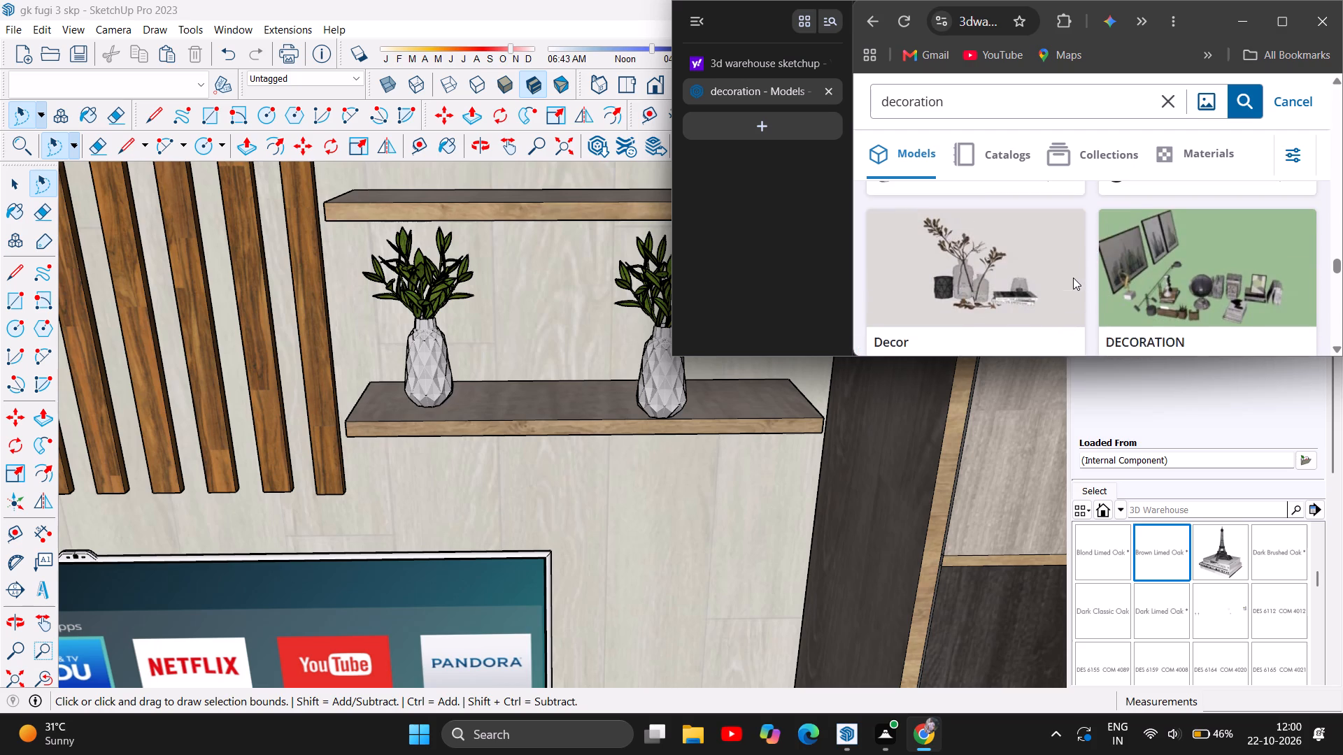
scroll(1073, 278, "down", 1)
scroll(1073, 278, "up", 1)
scroll(1057, 295, "down", 4)
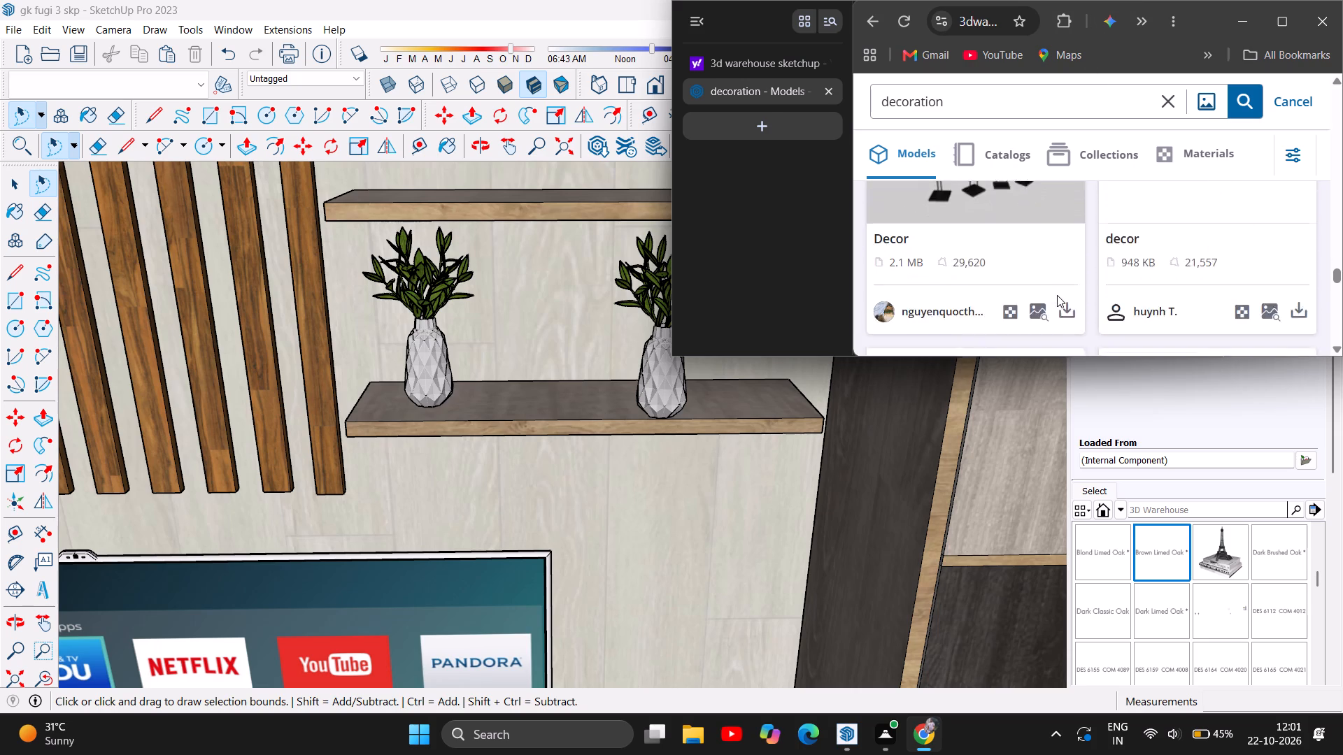
scroll(1057, 294, "up", 2)
scroll(1057, 294, "down", 4)
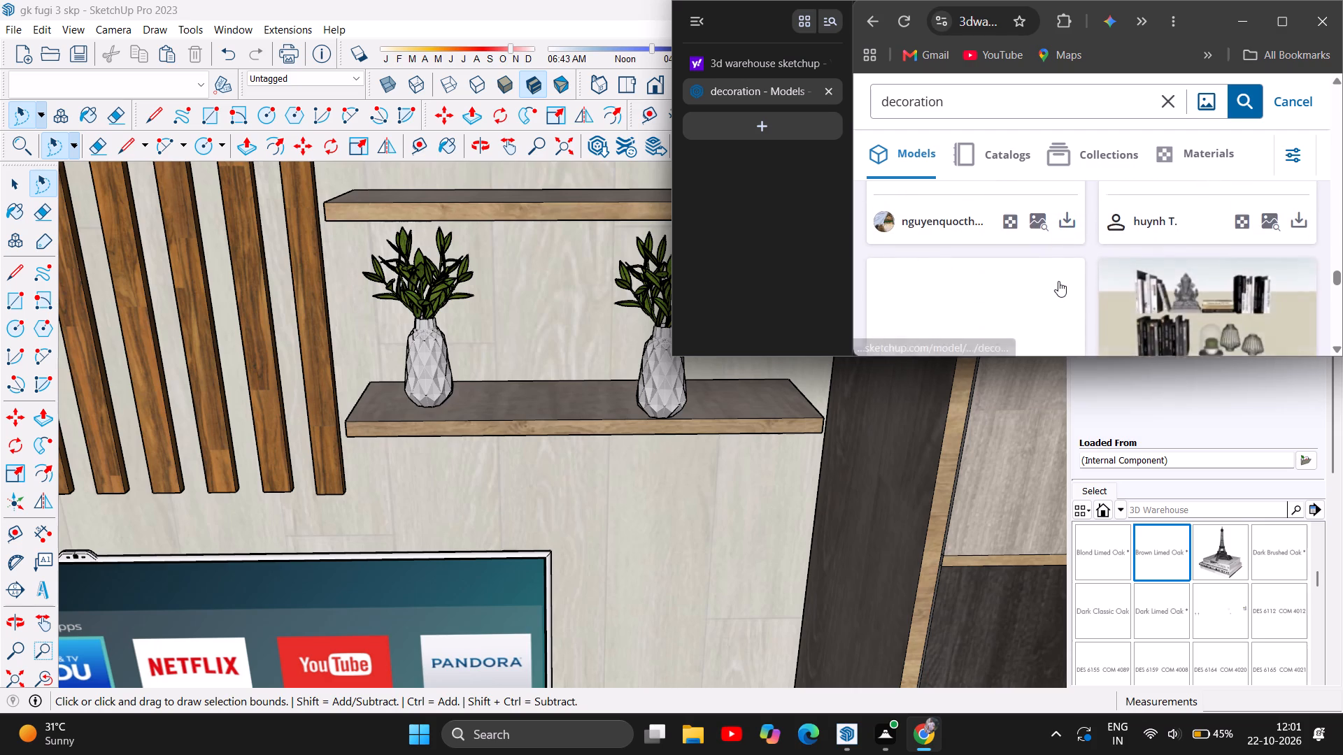
scroll(1058, 281, "down", 1)
scroll(1058, 281, "up", 2)
scroll(1058, 281, "down", 4)
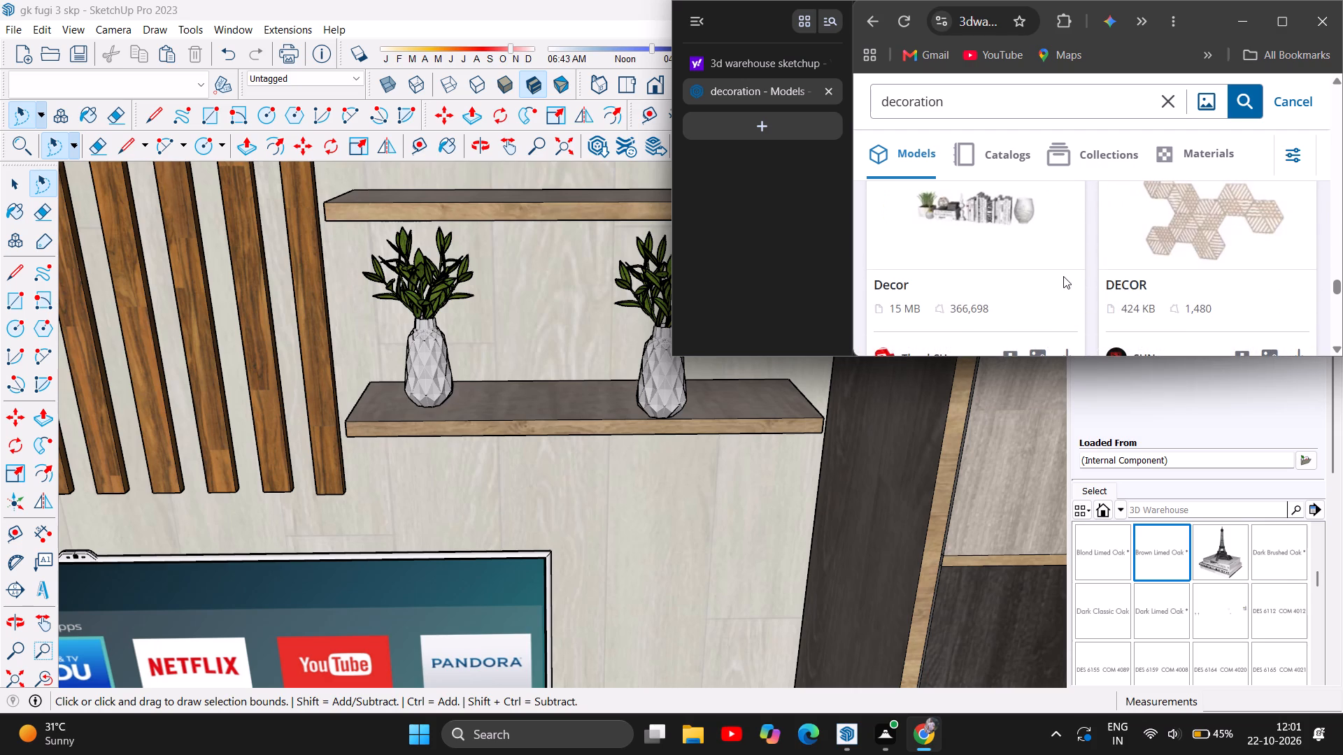
scroll(1063, 276, "down", 1)
scroll(1063, 276, "up", 1)
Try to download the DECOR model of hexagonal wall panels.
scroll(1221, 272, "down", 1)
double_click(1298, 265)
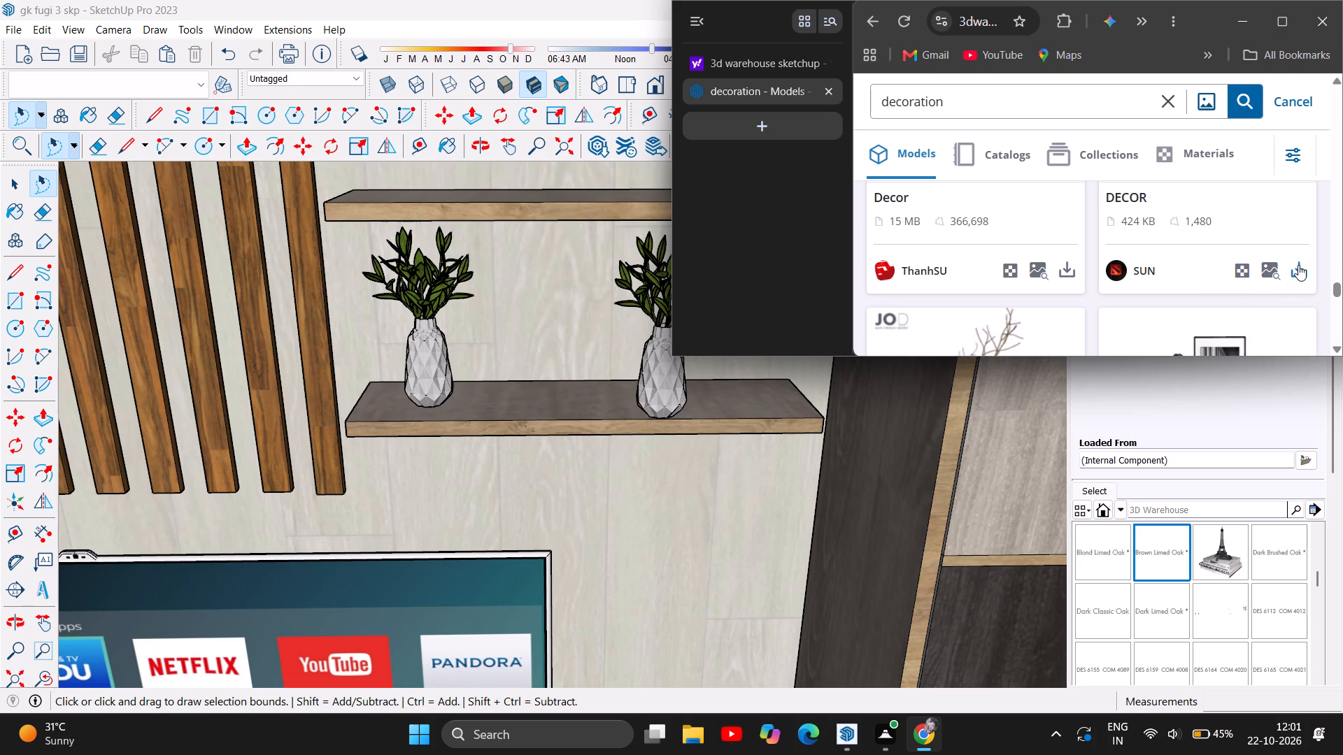
Look further through the "decoration" models, including the vases, books and sculptures, for suitable shelf decor.
scroll(1135, 210, "down", 3)
scroll(1162, 254, "up", 2)
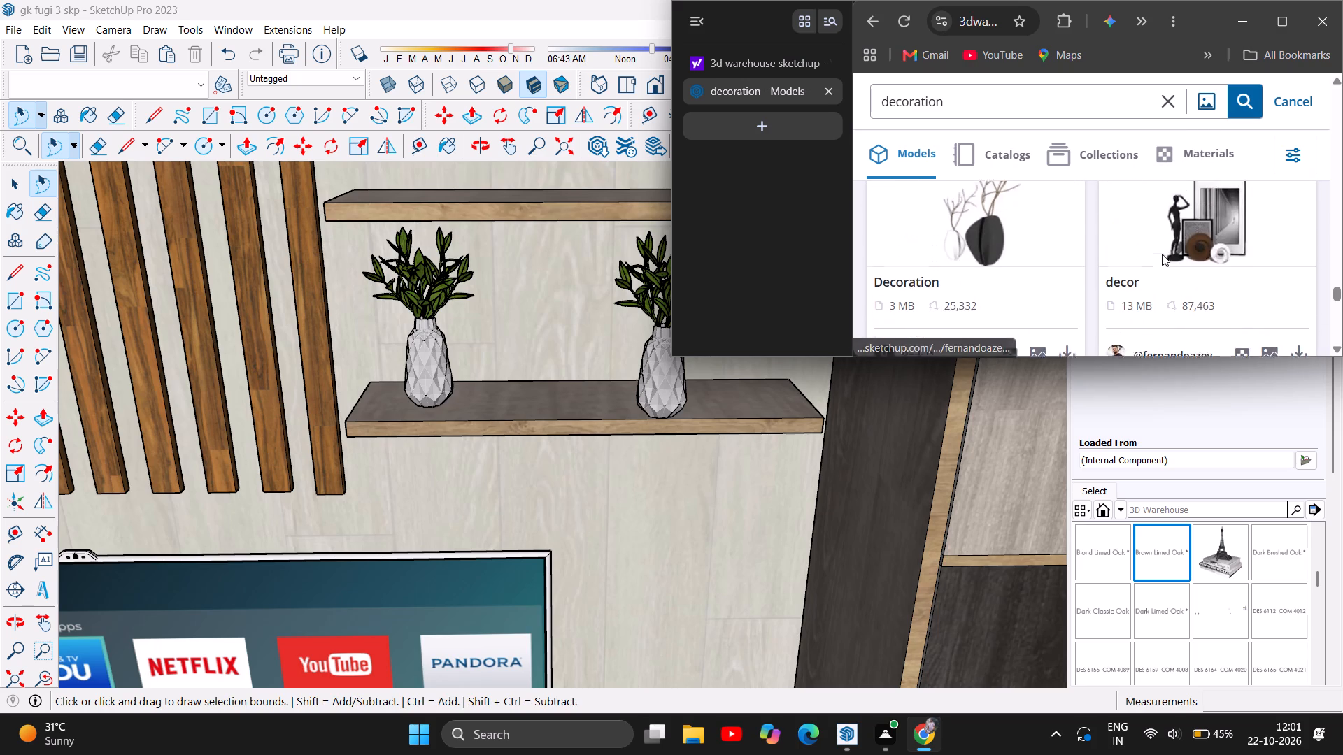
scroll(1162, 254, "down", 4)
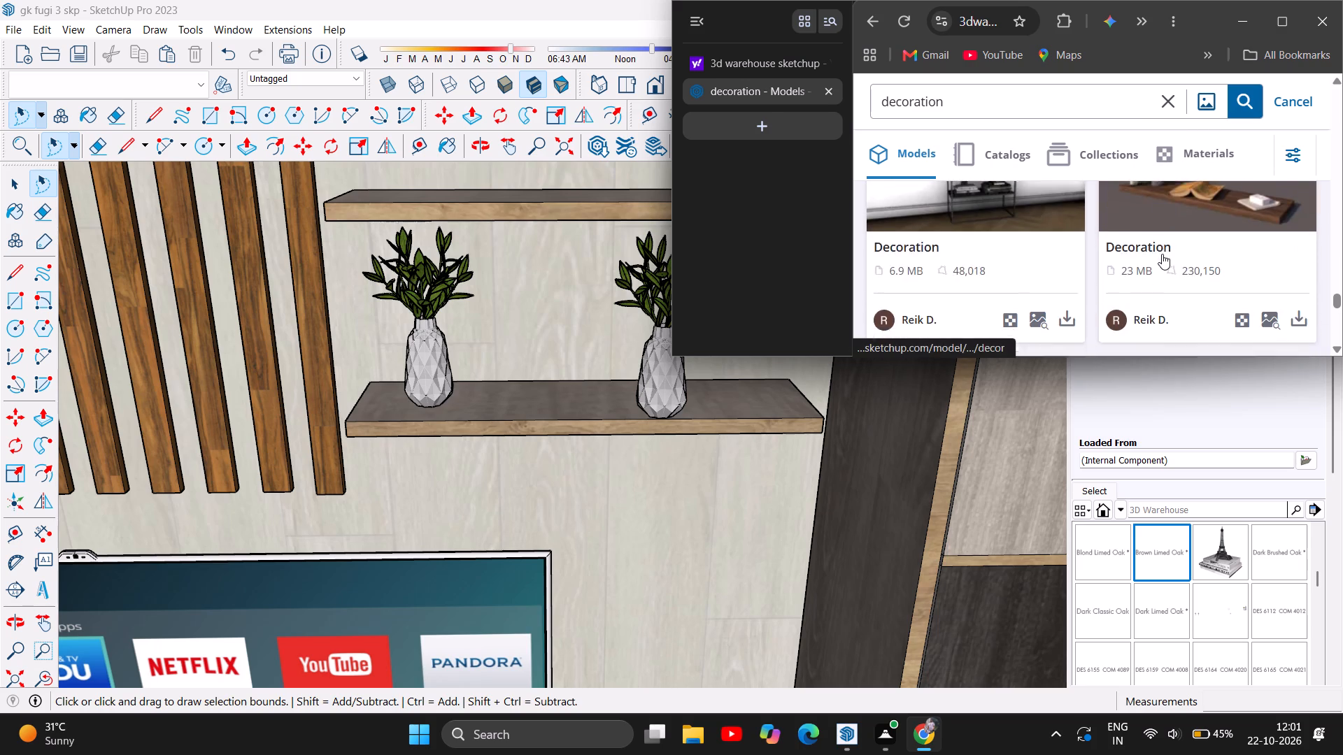
scroll(1162, 254, "up", 1)
scroll(1162, 254, "down", 1)
scroll(1162, 254, "up", 1)
scroll(1162, 254, "down", 3)
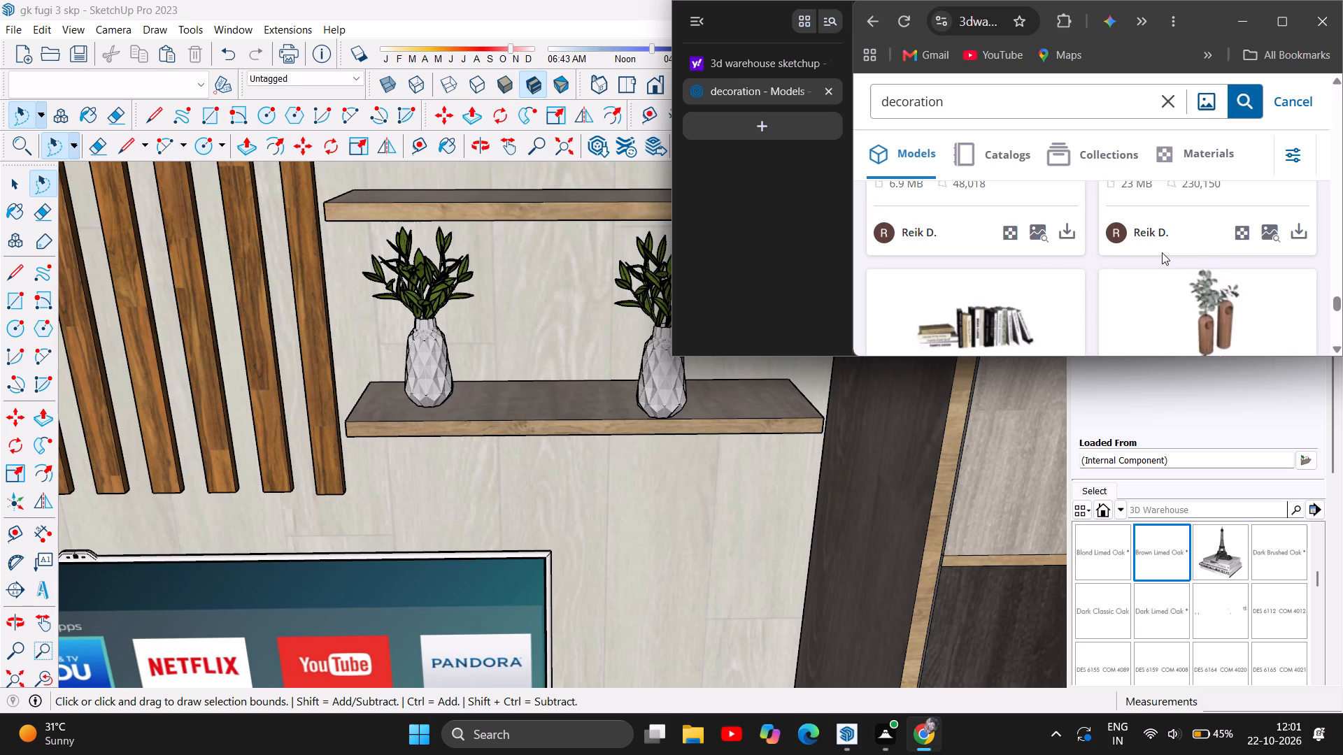
scroll(1162, 252, "down", 2)
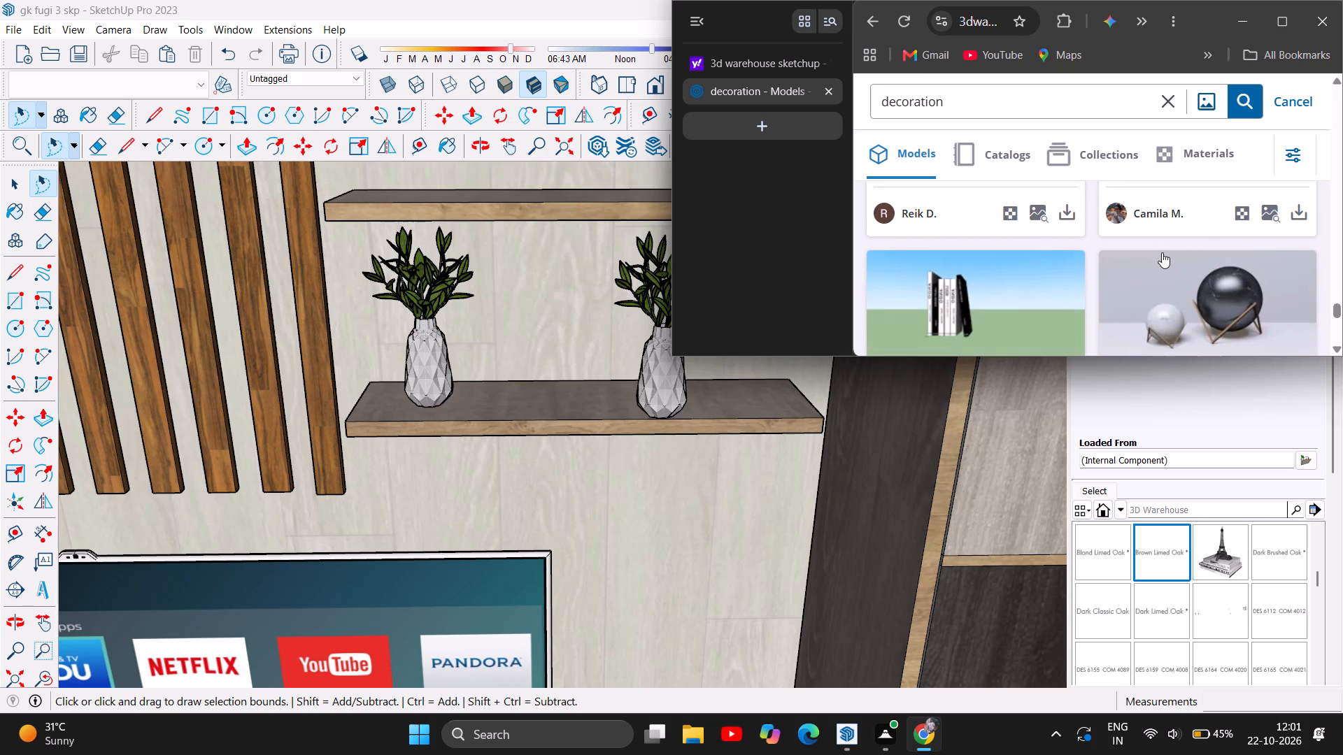
scroll(1162, 251, "down", 1)
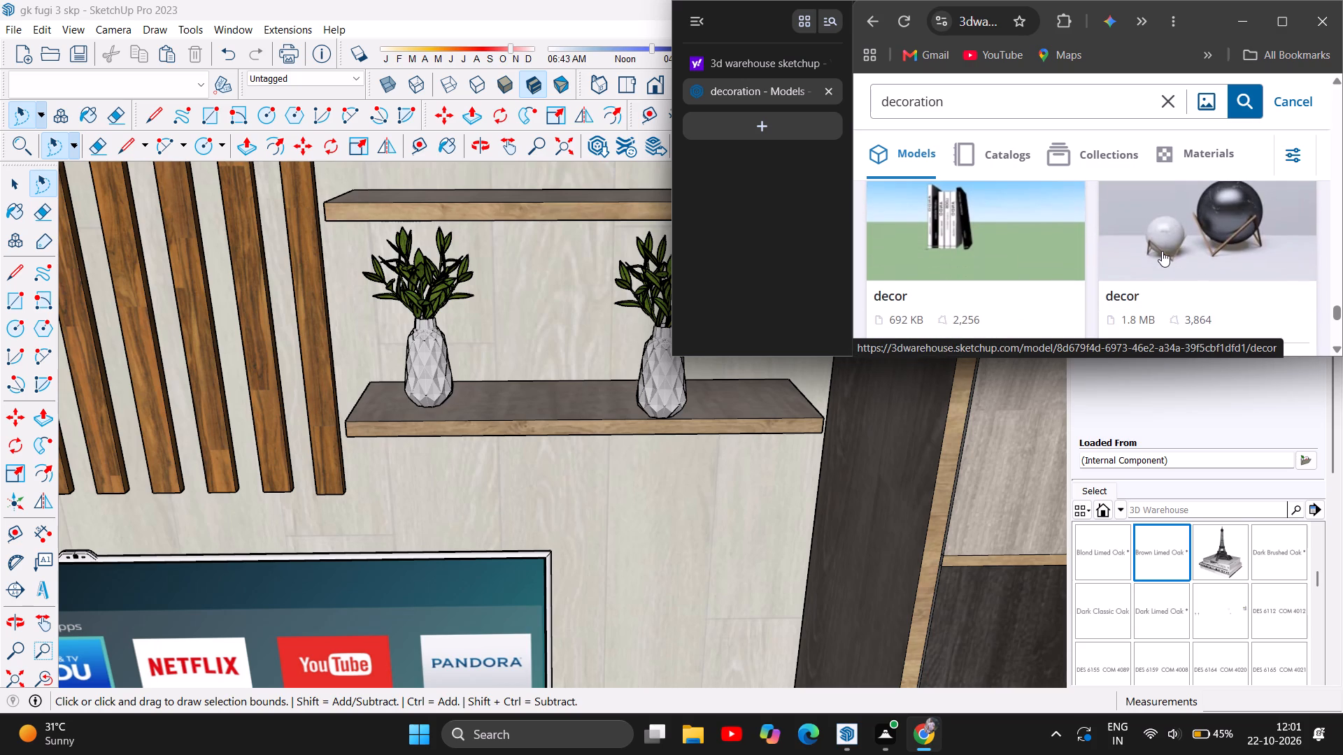
scroll(1163, 250, "down", 2)
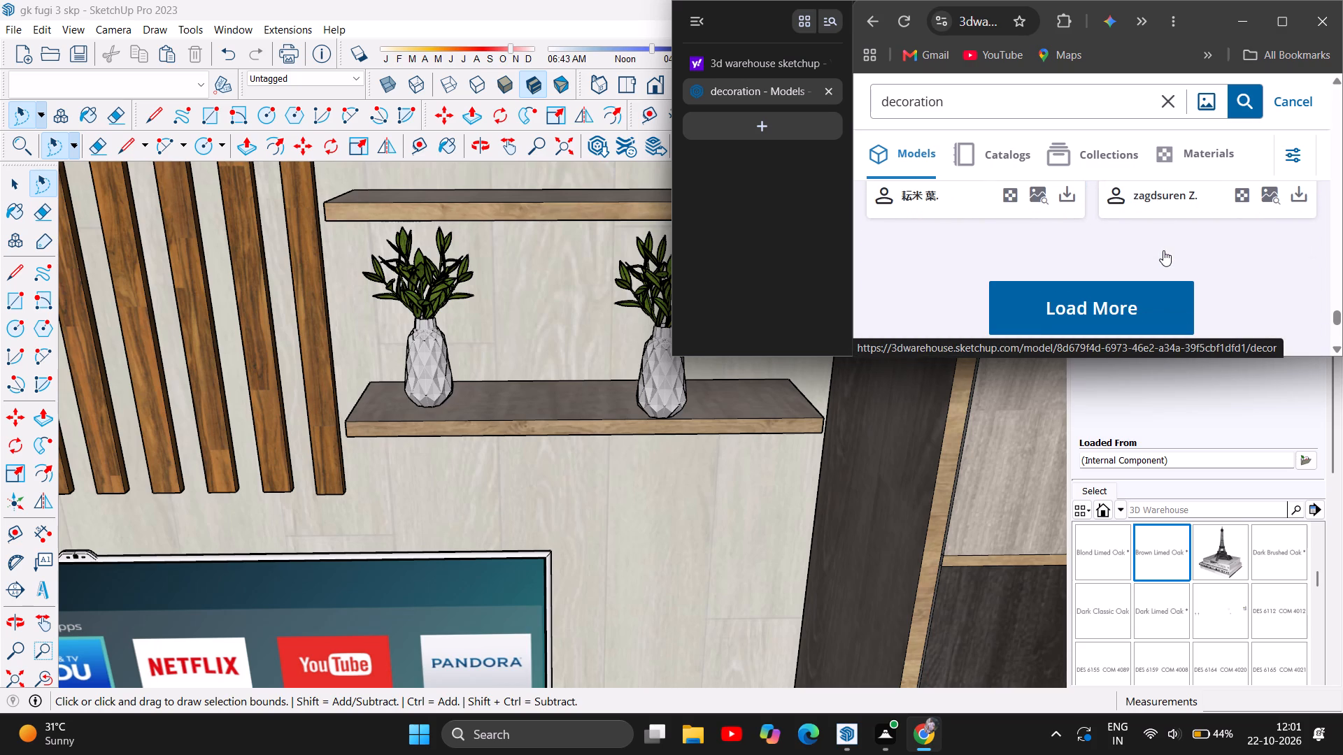
Load more models at the end of the "decoration" results.
scroll(1163, 250, "down", 1)
left_click(1119, 210)
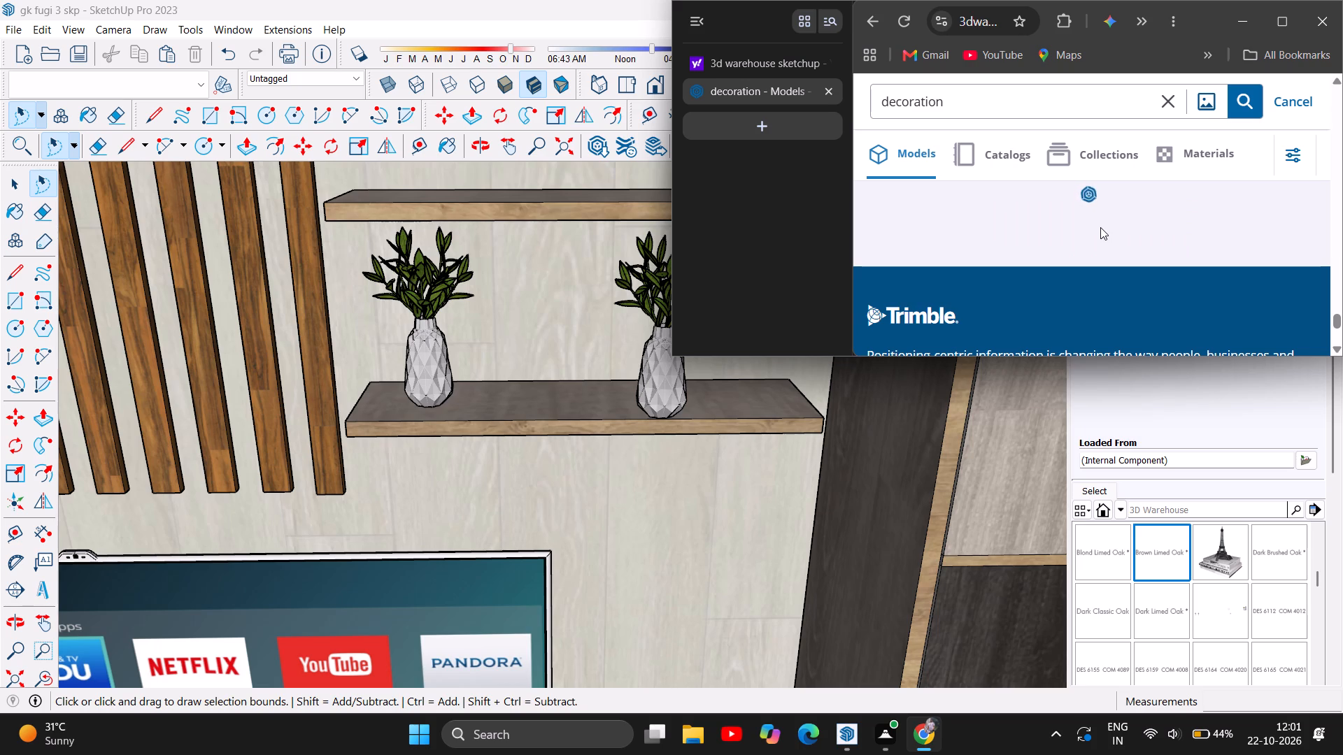
right_click(1100, 220)
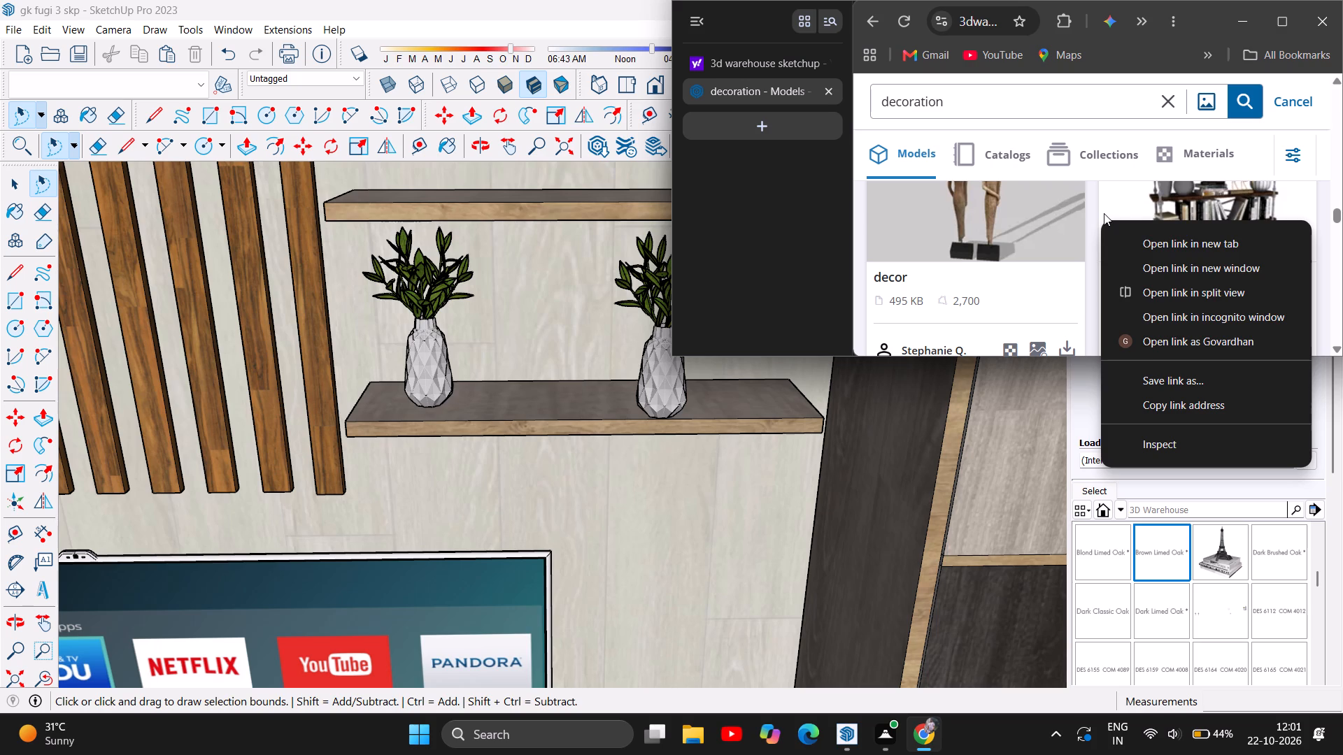
Look through the further "decoration" models, including the figures, books, vases and plants, for pieces to fill the wall shelves.
scroll(1067, 240, "down", 2)
scroll(1066, 241, "up", 3)
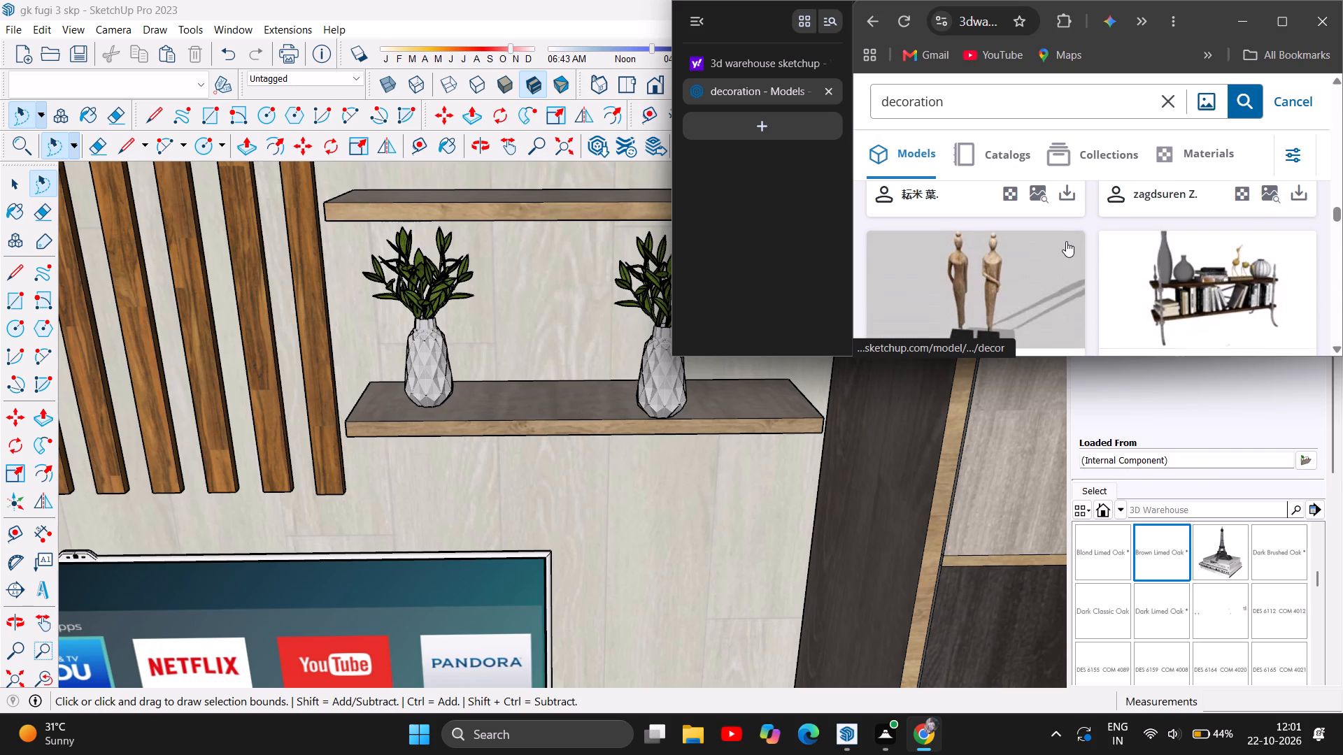
scroll(1066, 241, "down", 1)
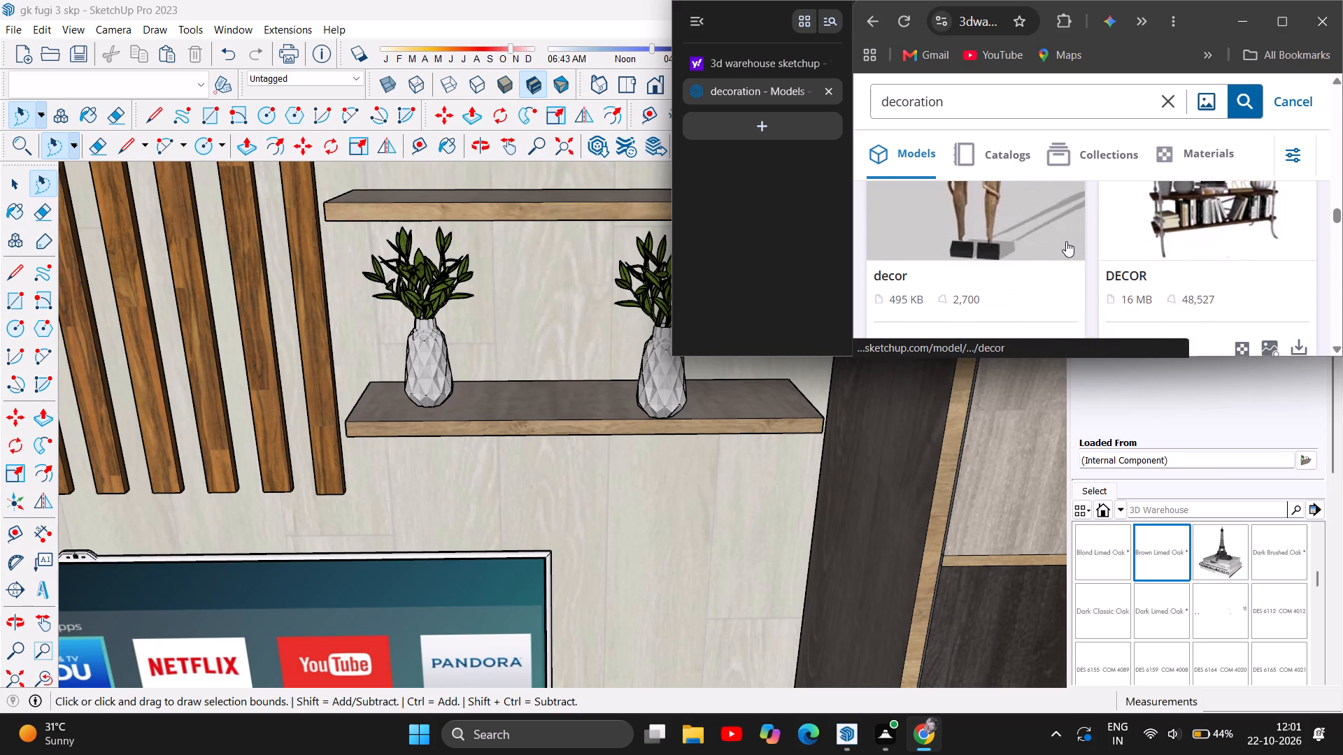
scroll(1066, 241, "down", 3)
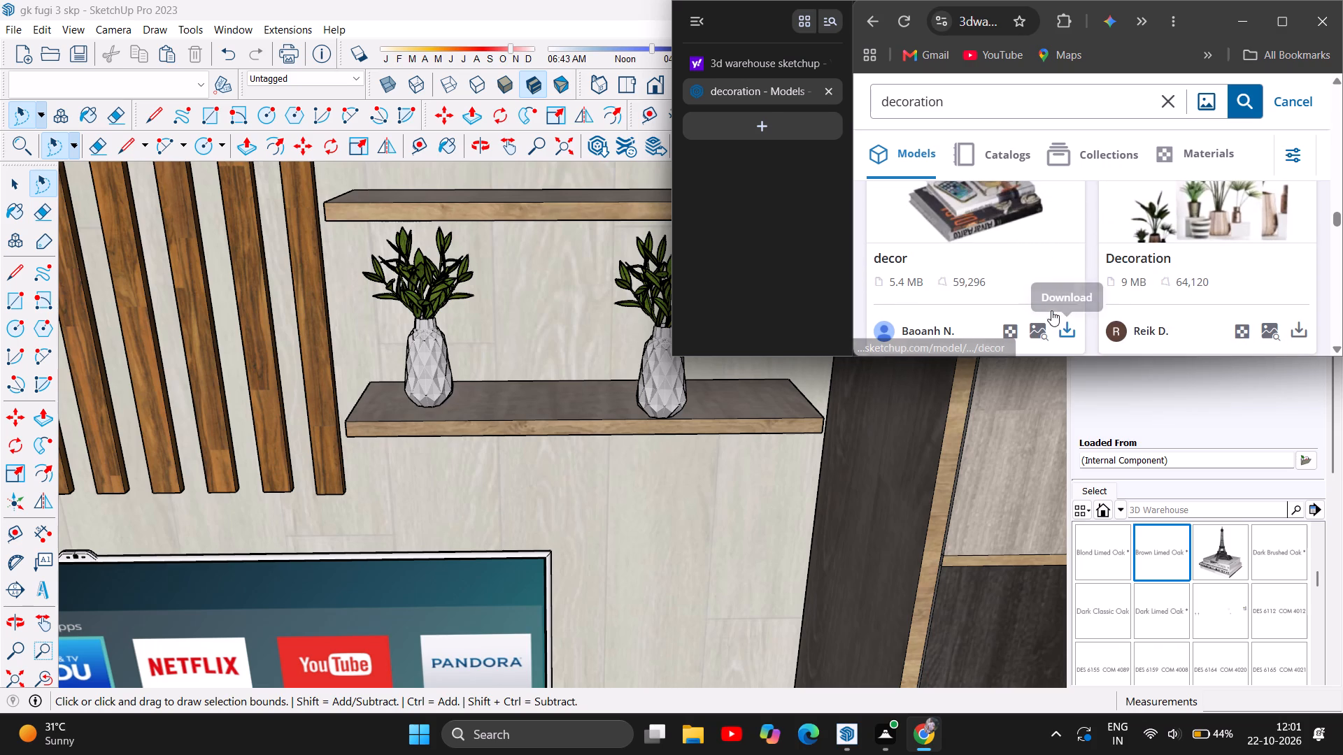
scroll(1000, 273, "down", 2)
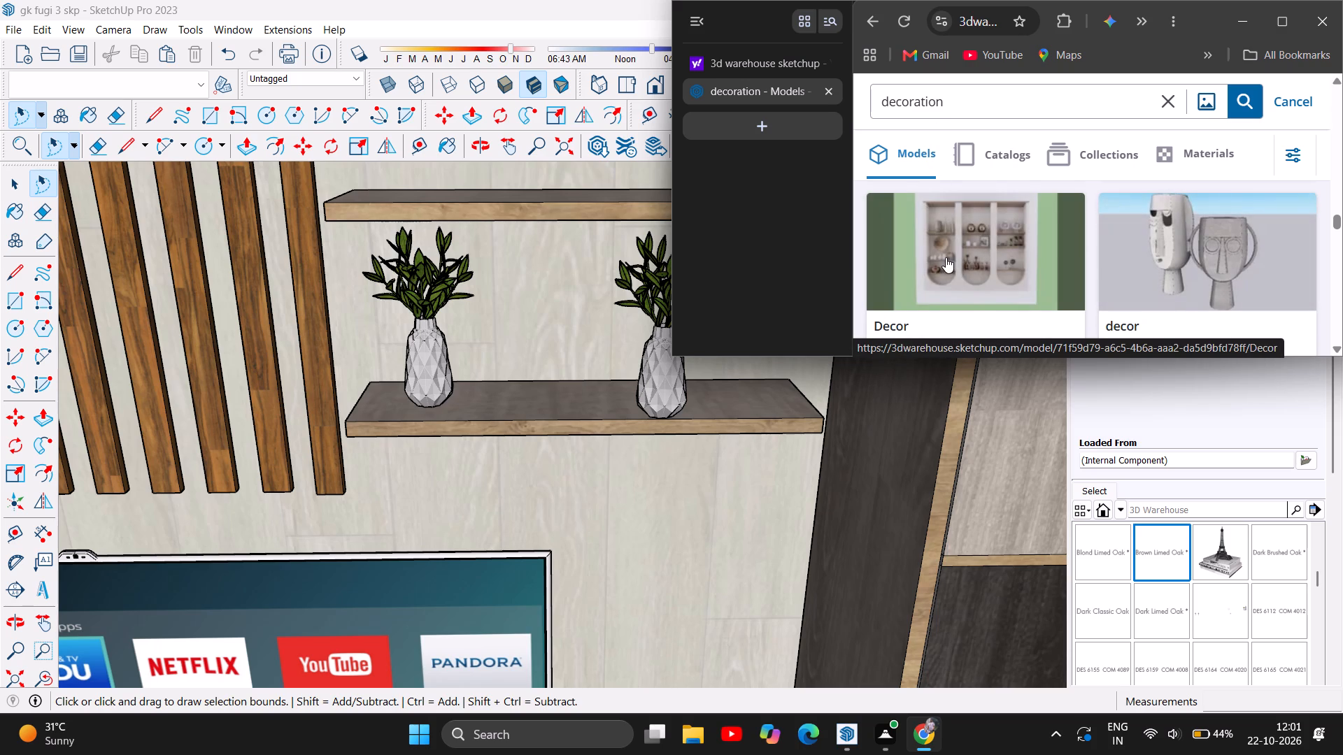
scroll(990, 257, "up", 1)
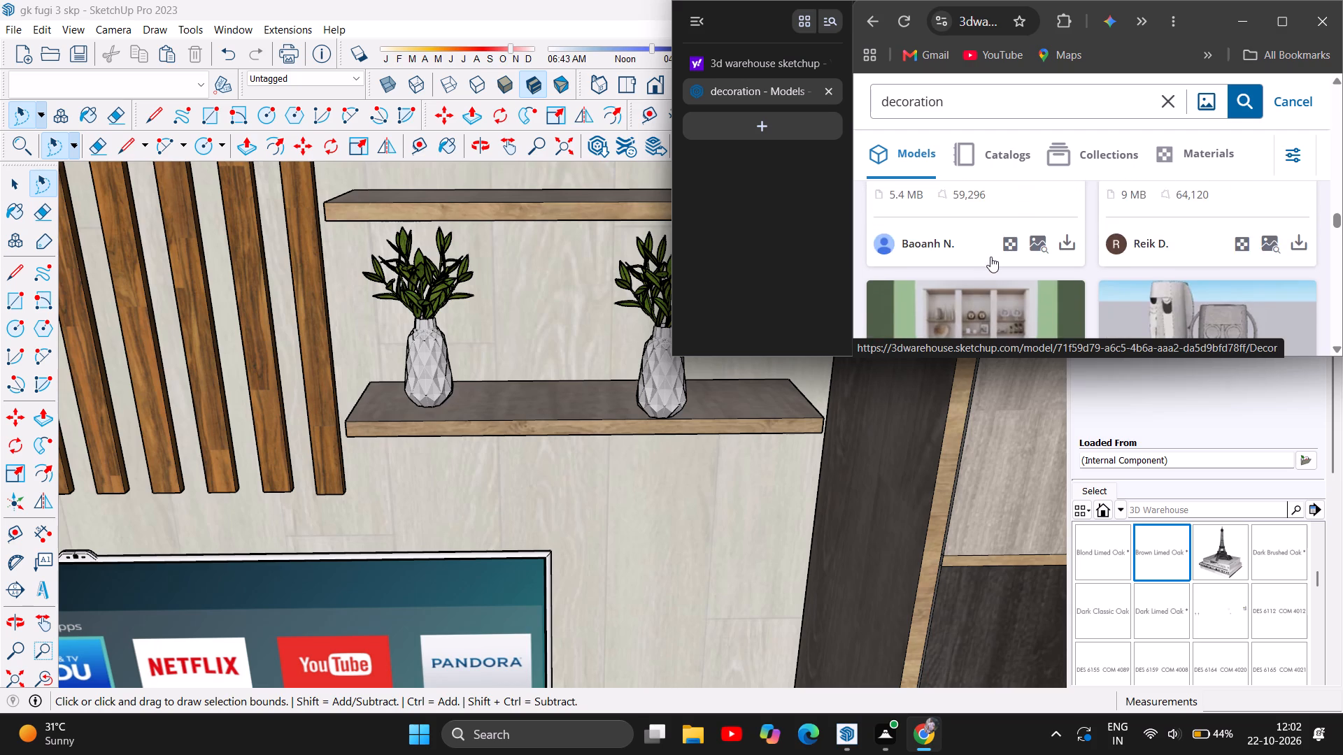
scroll(990, 257, "up", 2)
scroll(992, 257, "down", 4)
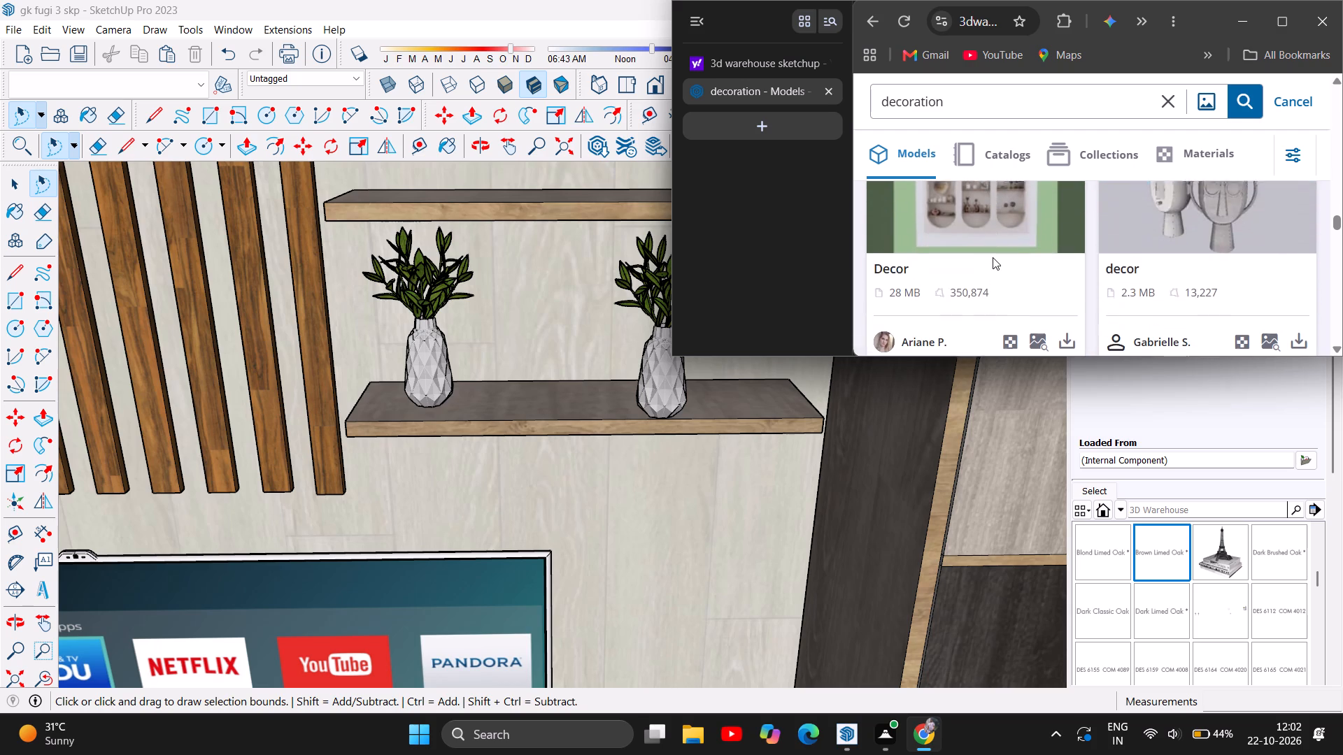
scroll(993, 257, "down", 2)
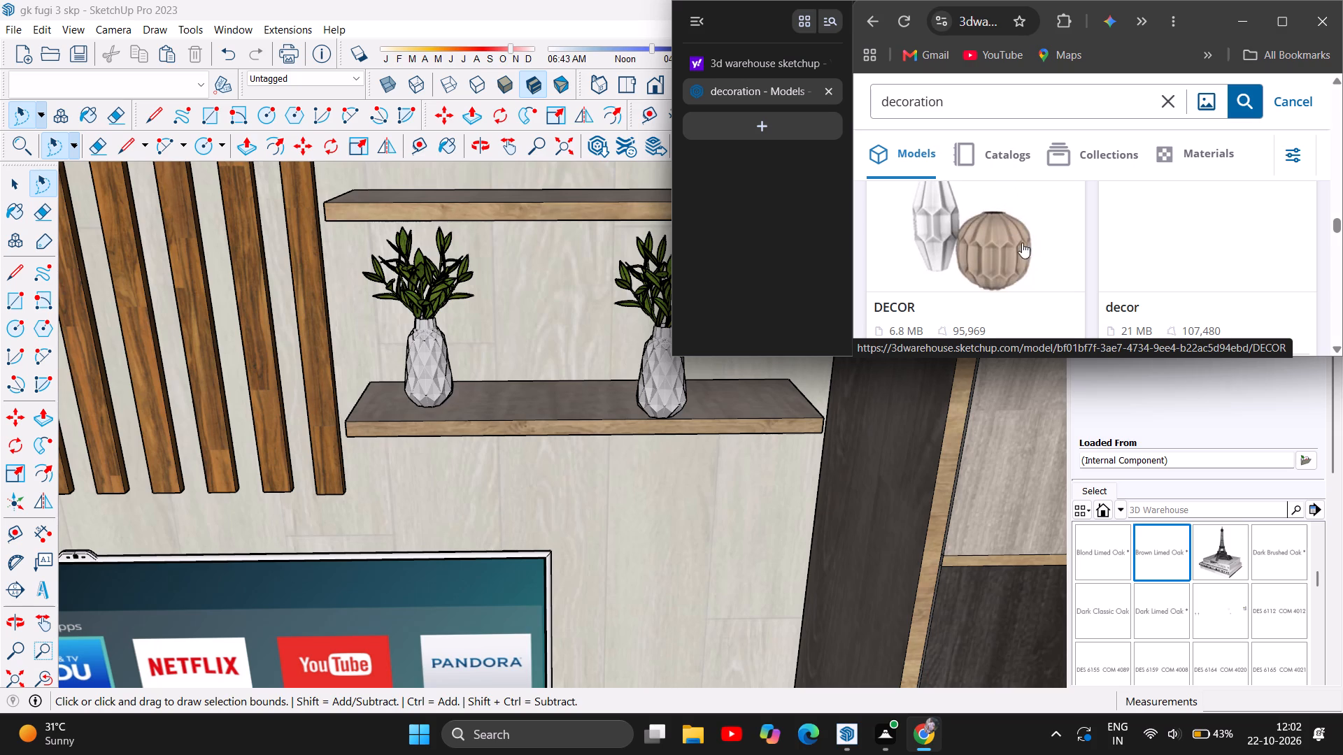
scroll(1006, 268, "down", 3)
scroll(1087, 292, "up", 3)
scroll(1087, 292, "down", 1)
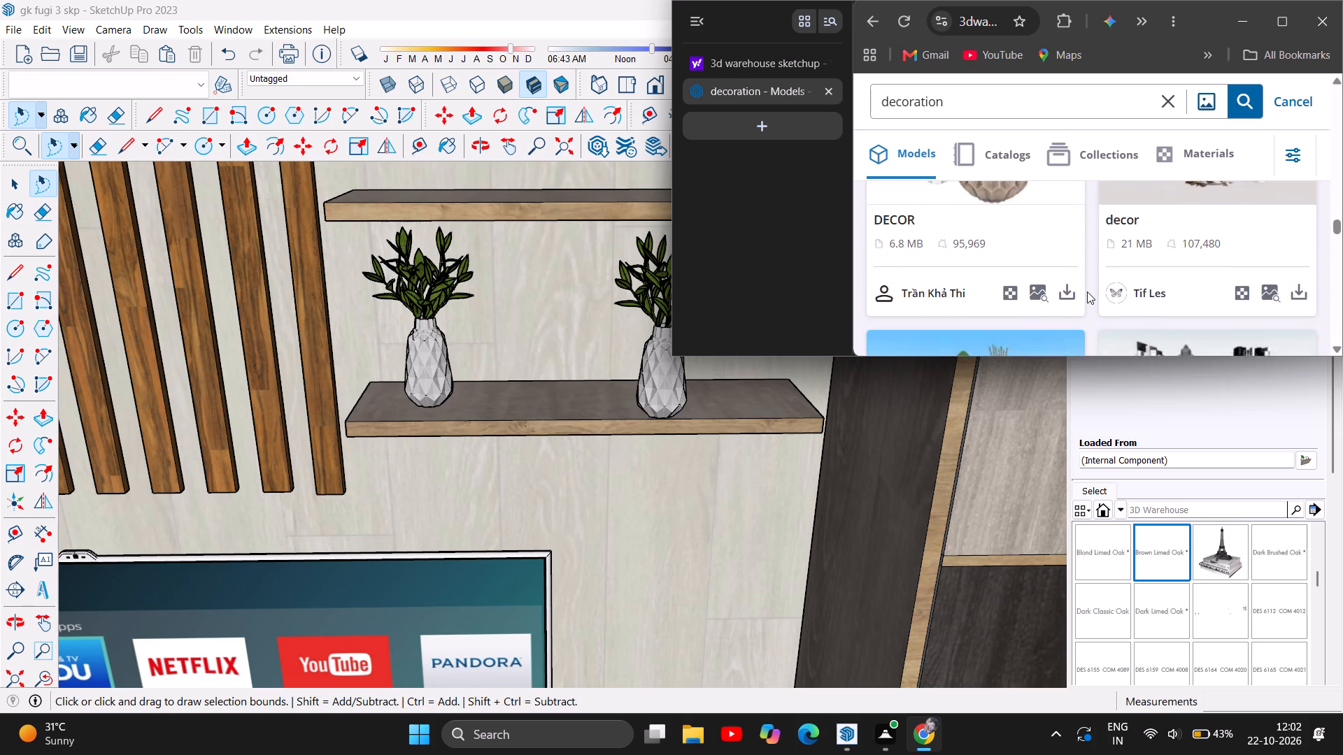
Go back over the "decoration" models from the pair of wooden figures onward, comparing them as shelf decor.
scroll(1087, 292, "up", 5)
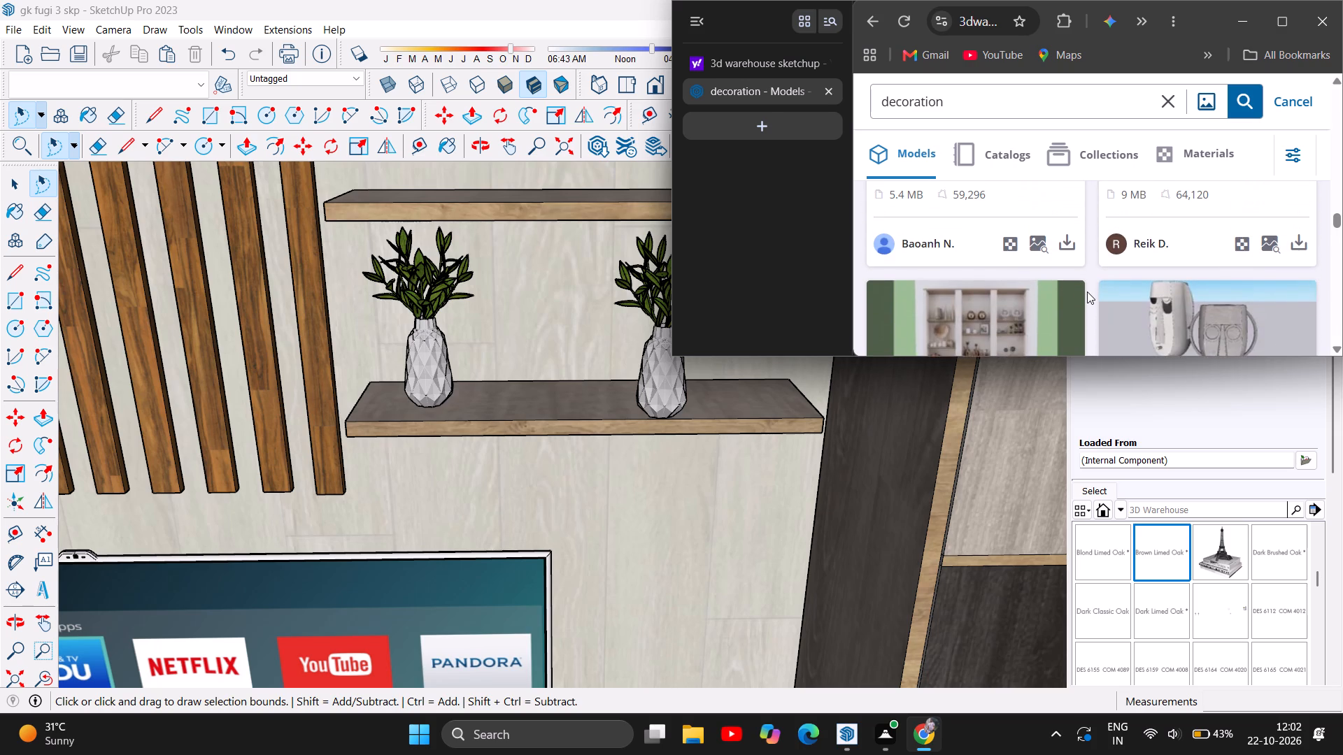
scroll(1087, 292, "up", 5)
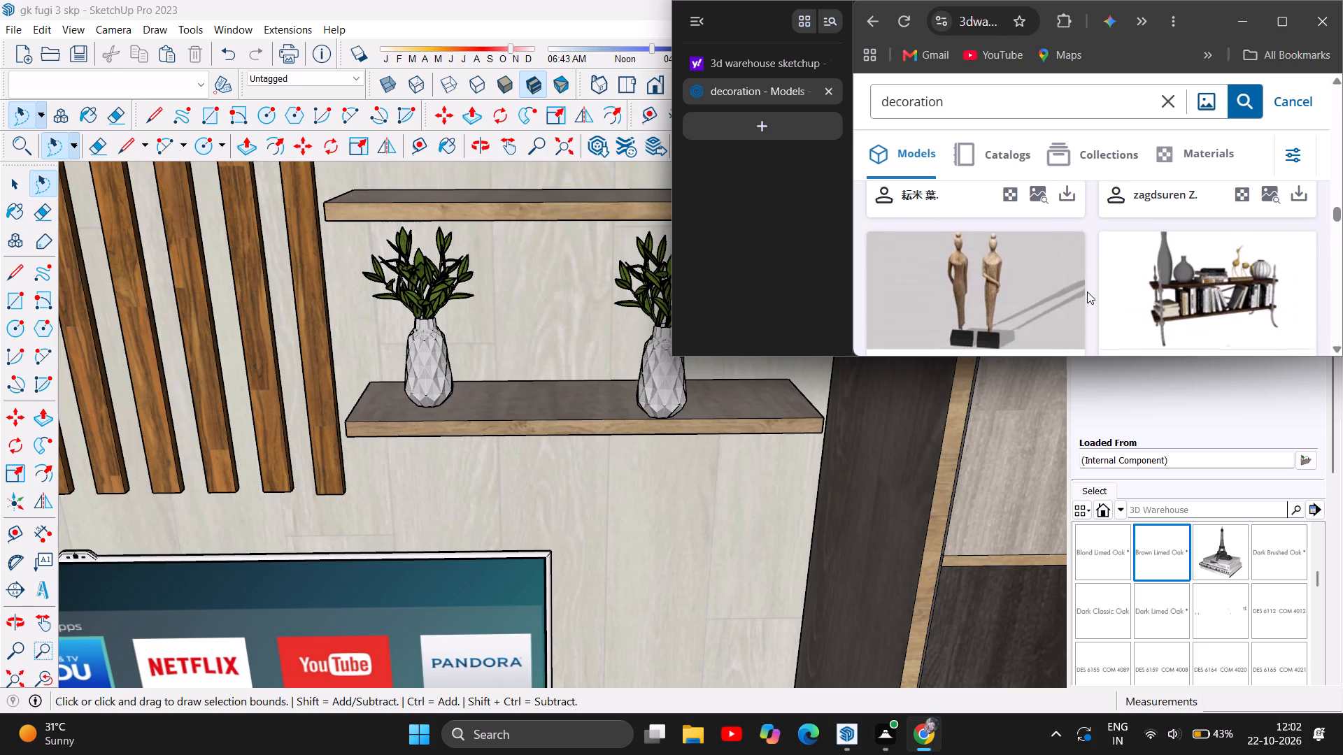
scroll(1087, 292, "down", 5)
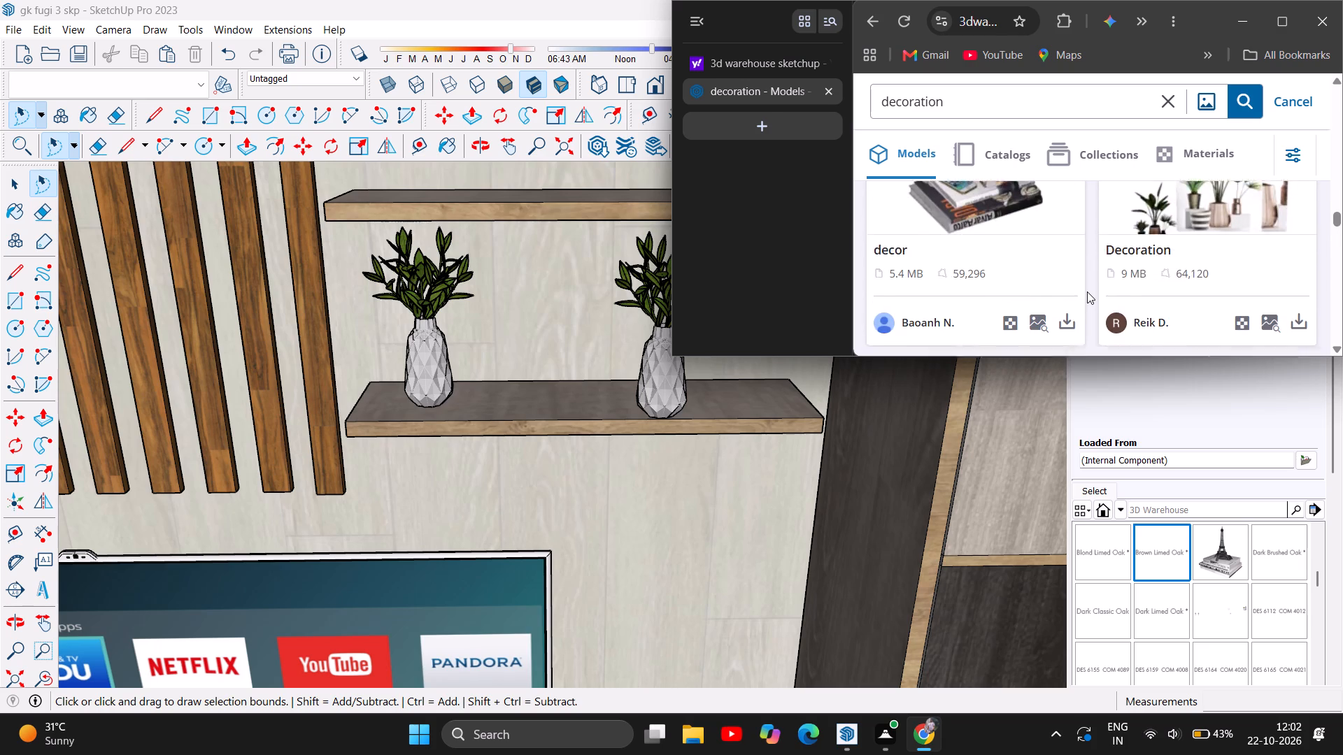
scroll(1087, 292, "down", 6)
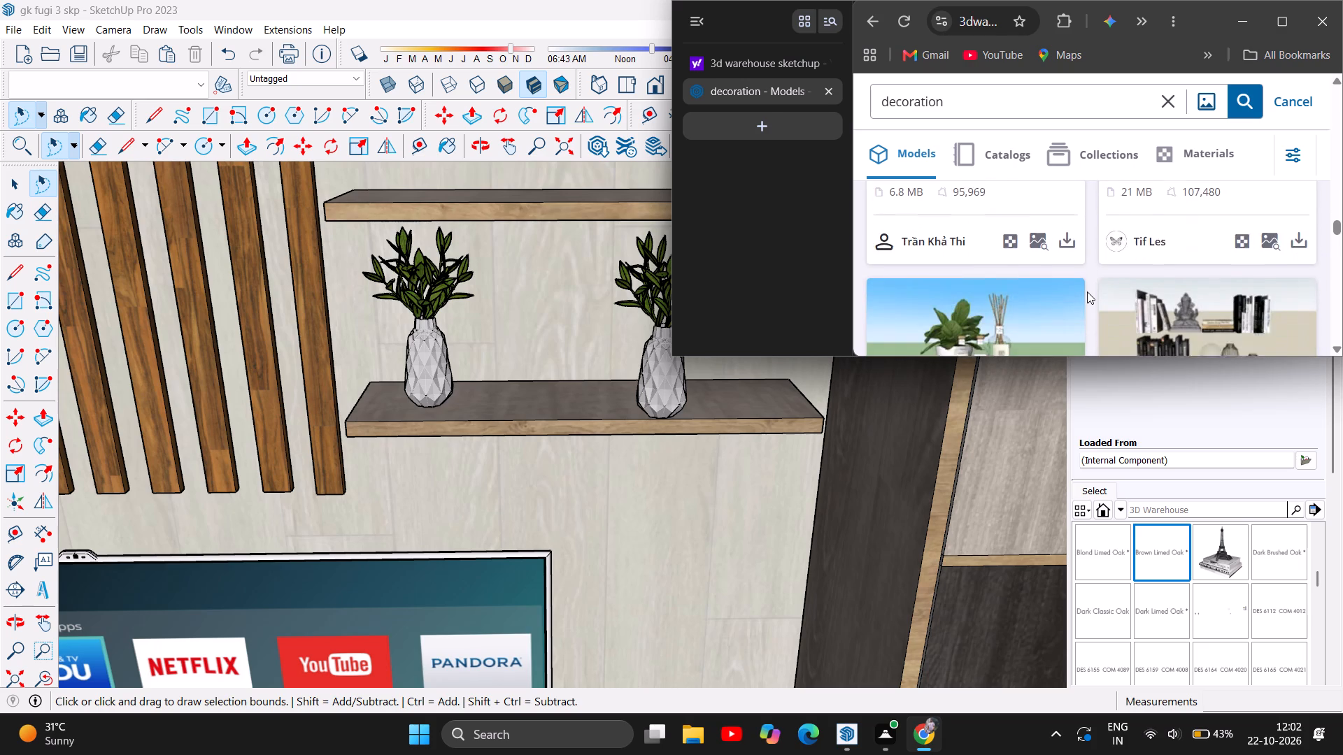
scroll(1087, 292, "down", 4)
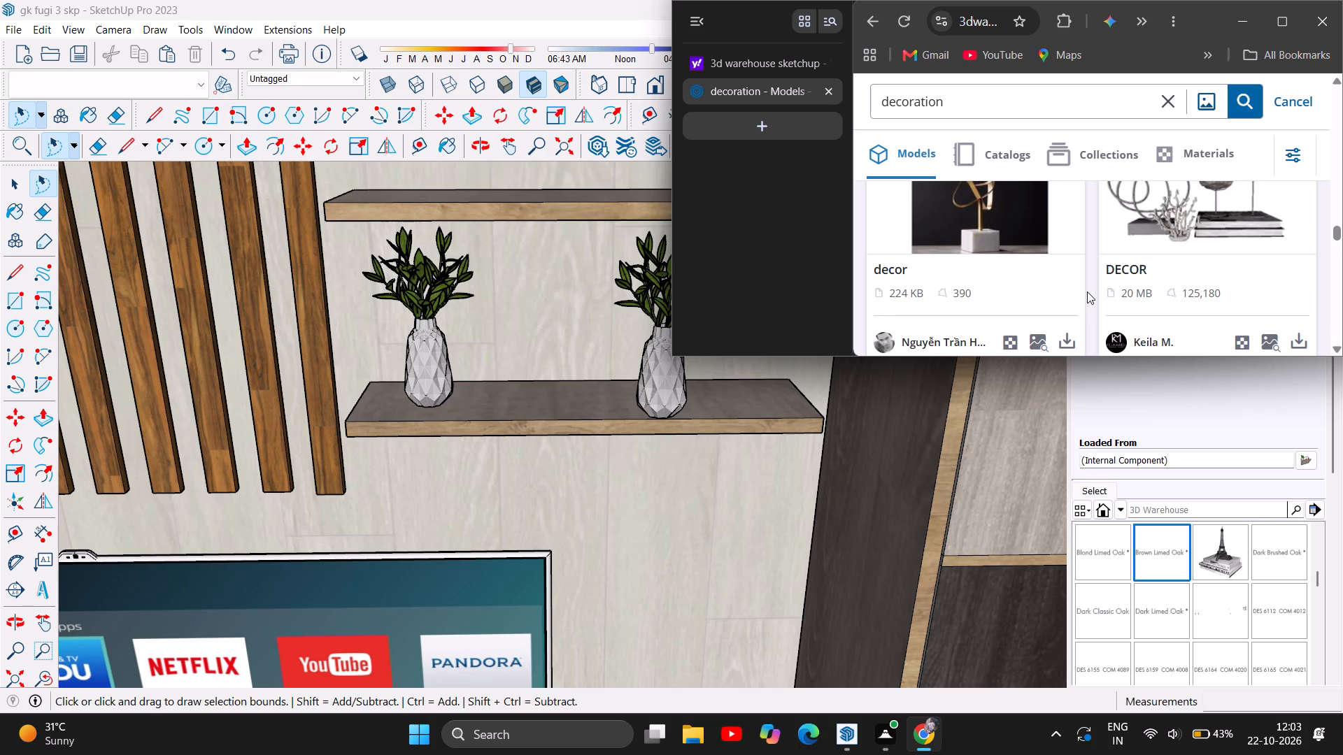
Look further down the "decoration" models, examining the sculptures, potted plants and ornaments for a suitable shelf piece.
scroll(1137, 279, "up", 1)
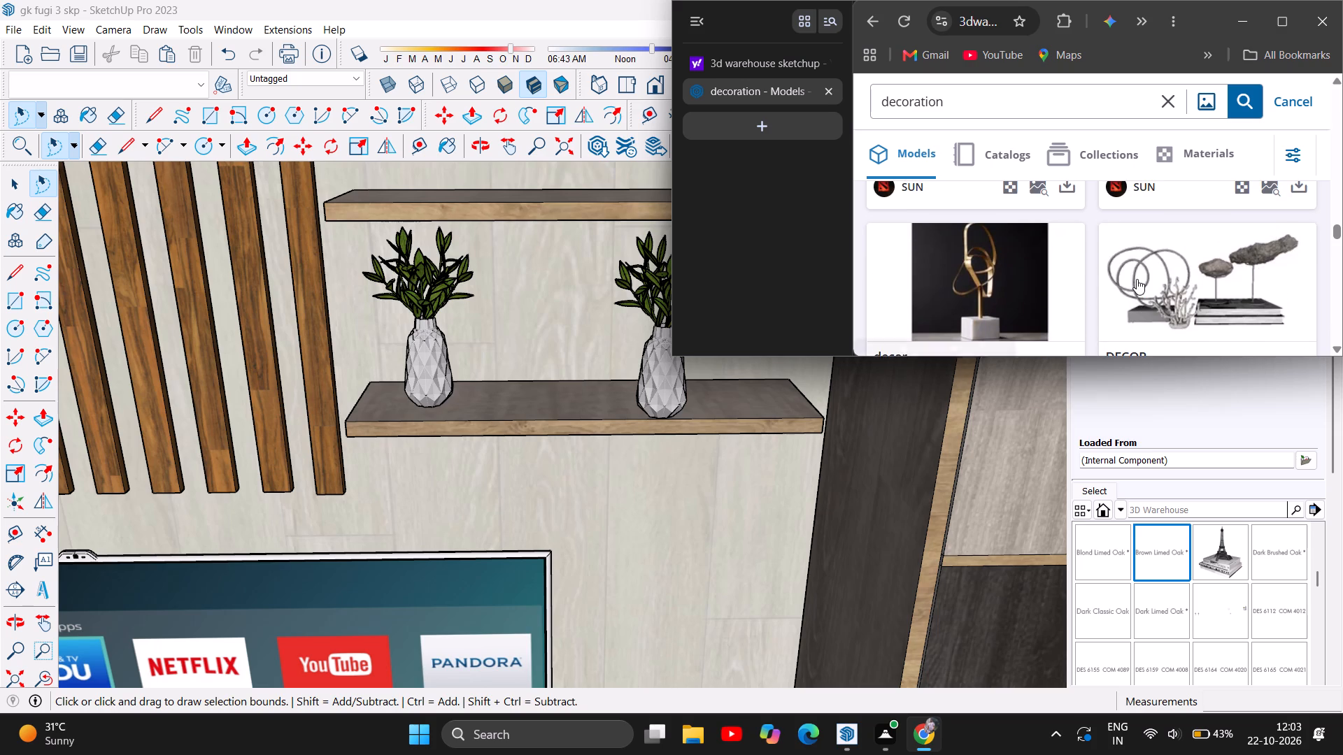
scroll(1137, 279, "down", 3)
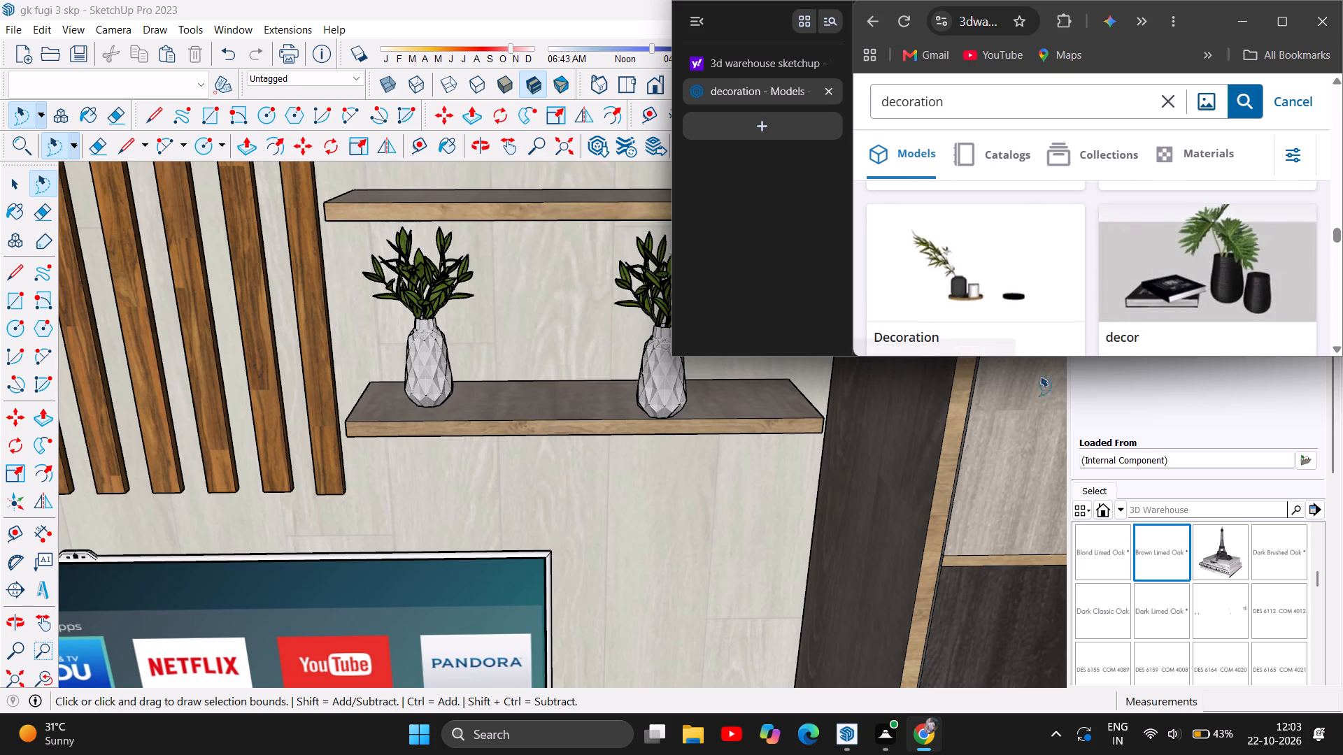
scroll(1081, 287, "down", 3)
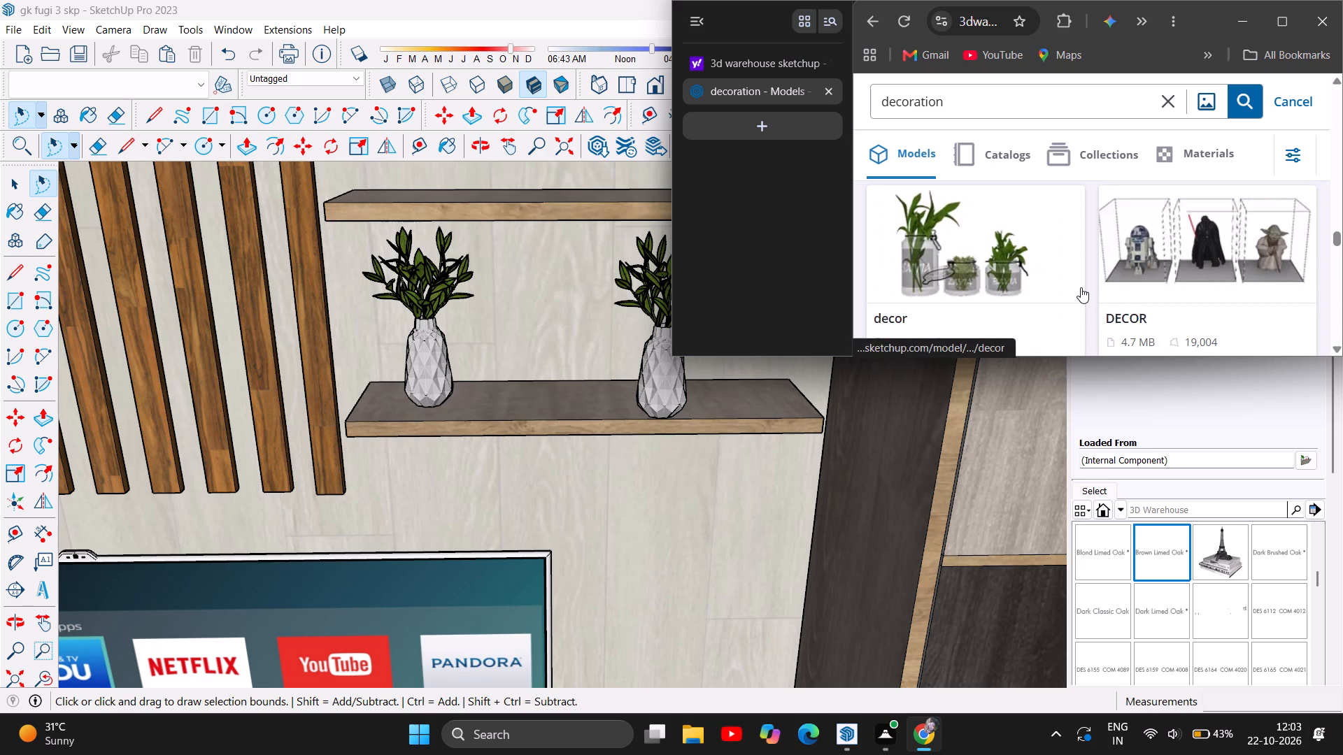
scroll(1081, 287, "down", 1)
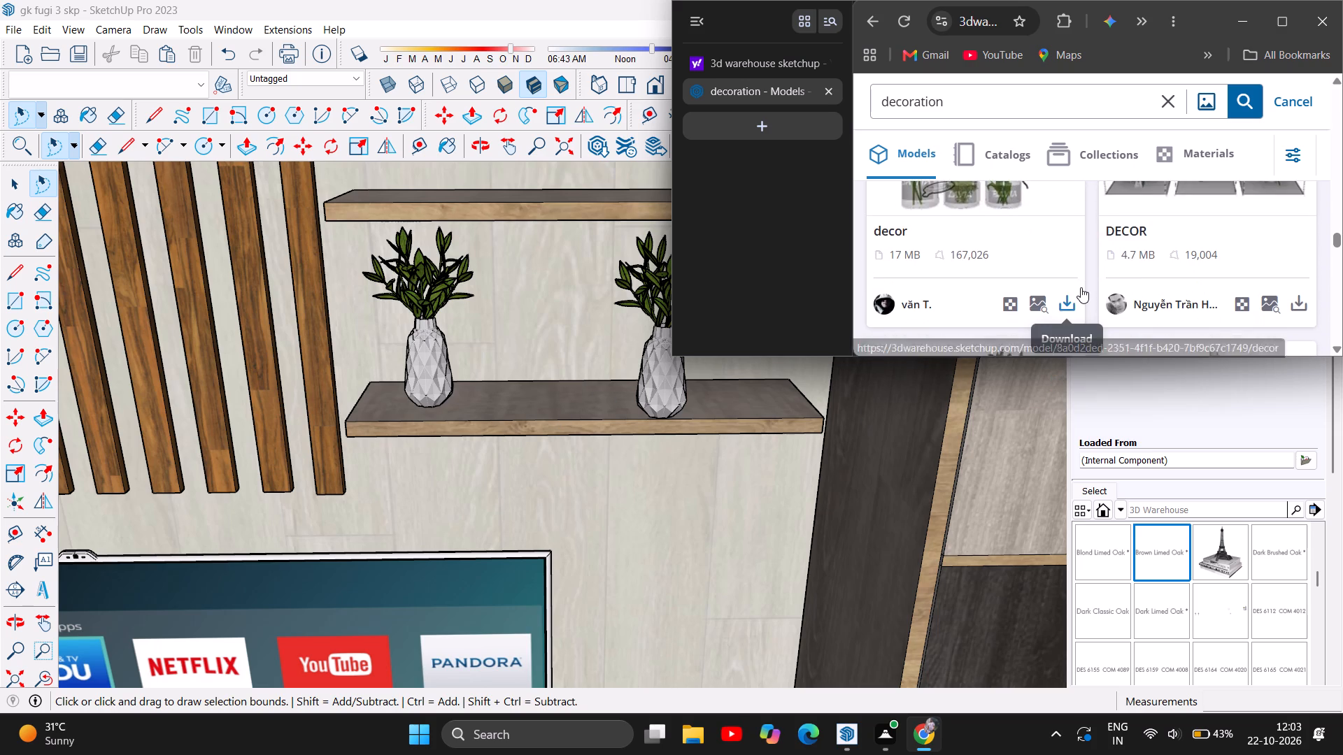
scroll(1081, 287, "down", 4)
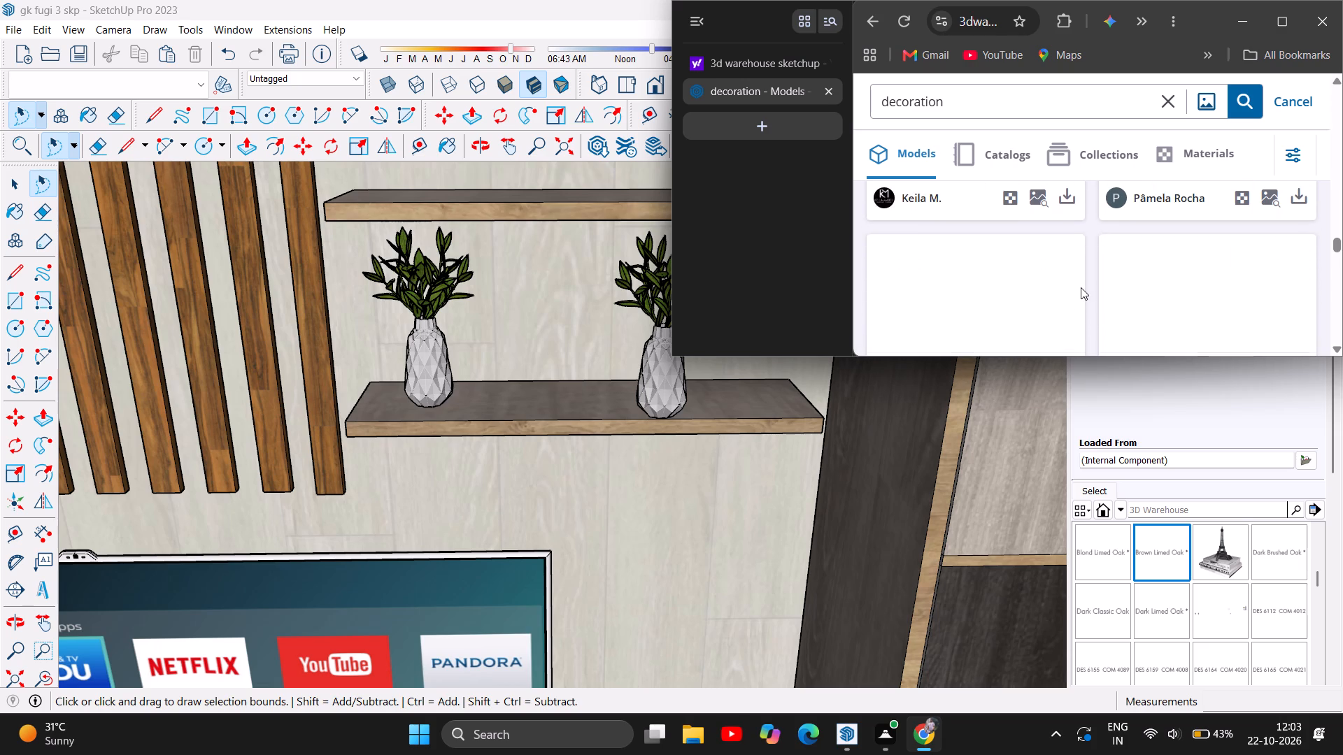
scroll(1081, 287, "down", 1)
scroll(1009, 263, "down", 1)
scroll(1009, 263, "up", 2)
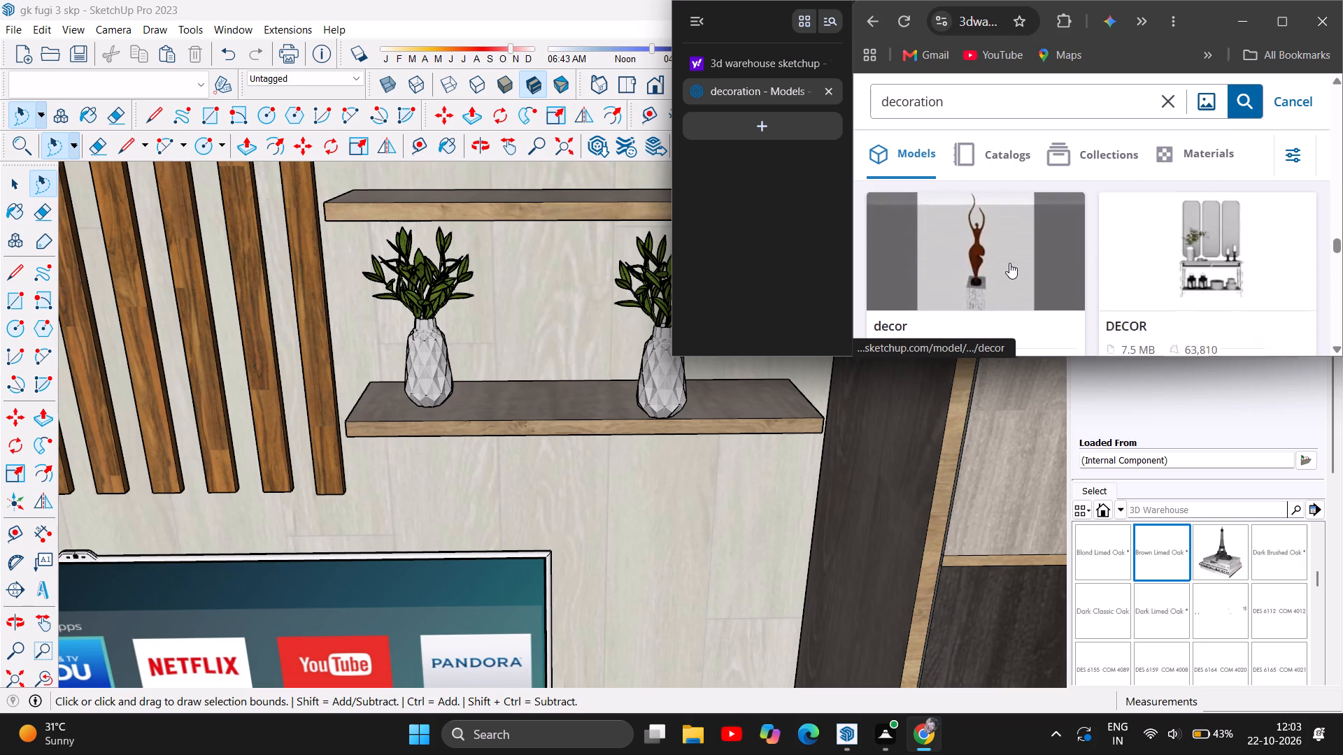
scroll(1009, 263, "up", 1)
scroll(1009, 263, "down", 2)
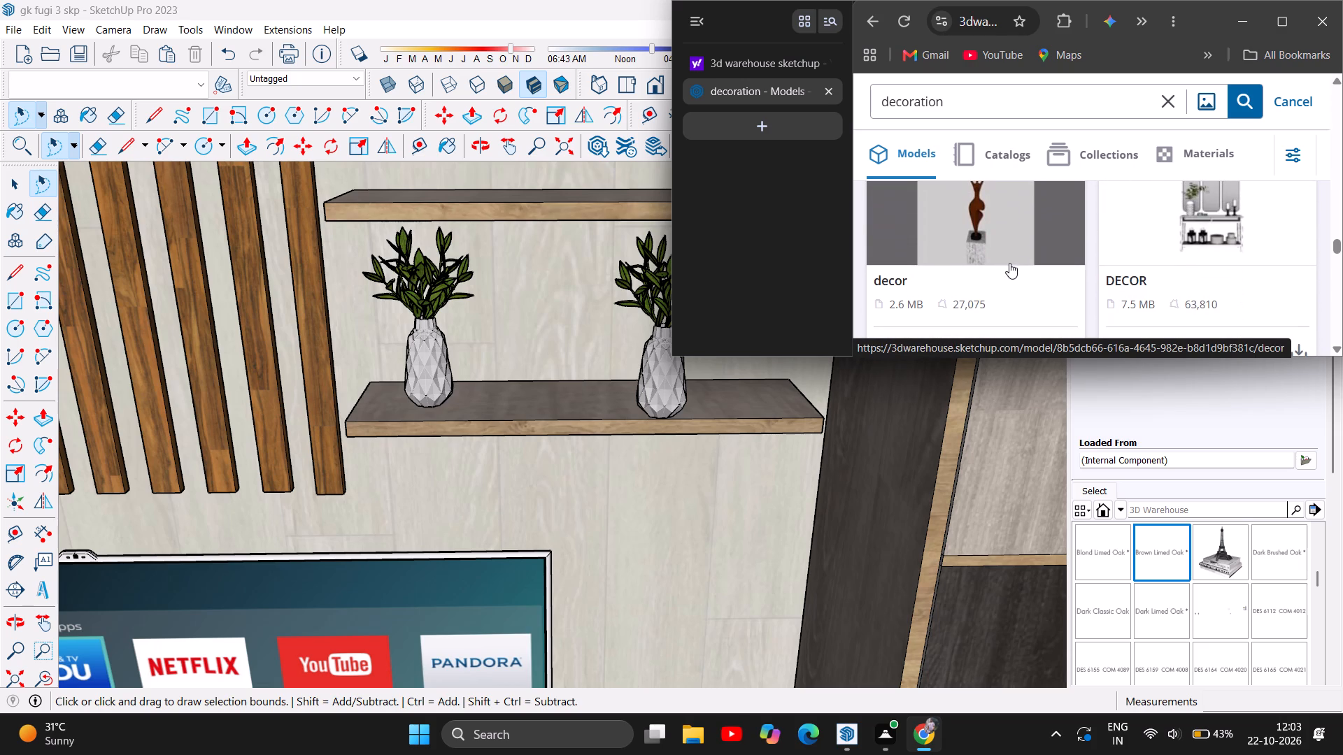
Open the model page of the brown dancing-figure "decor" sculpture on a stone base.
left_click(1014, 228)
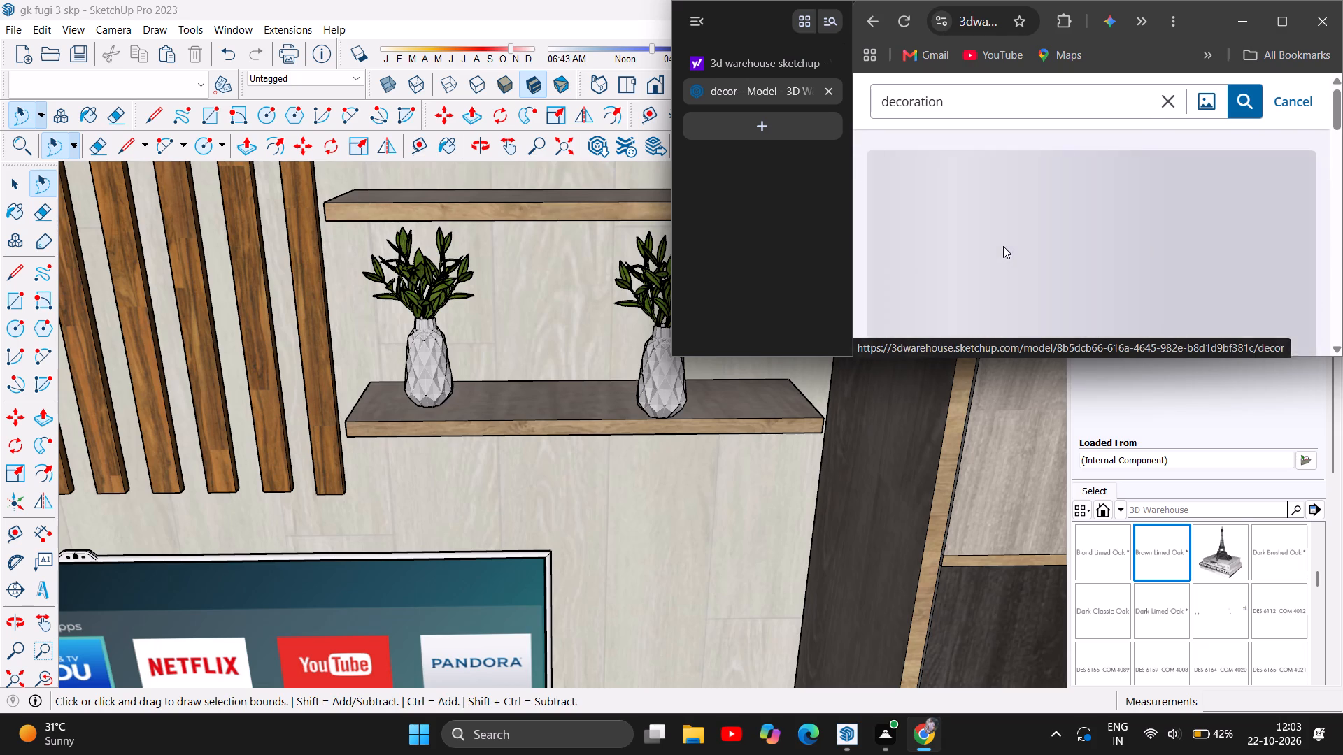
scroll(1095, 247, "down", 3)
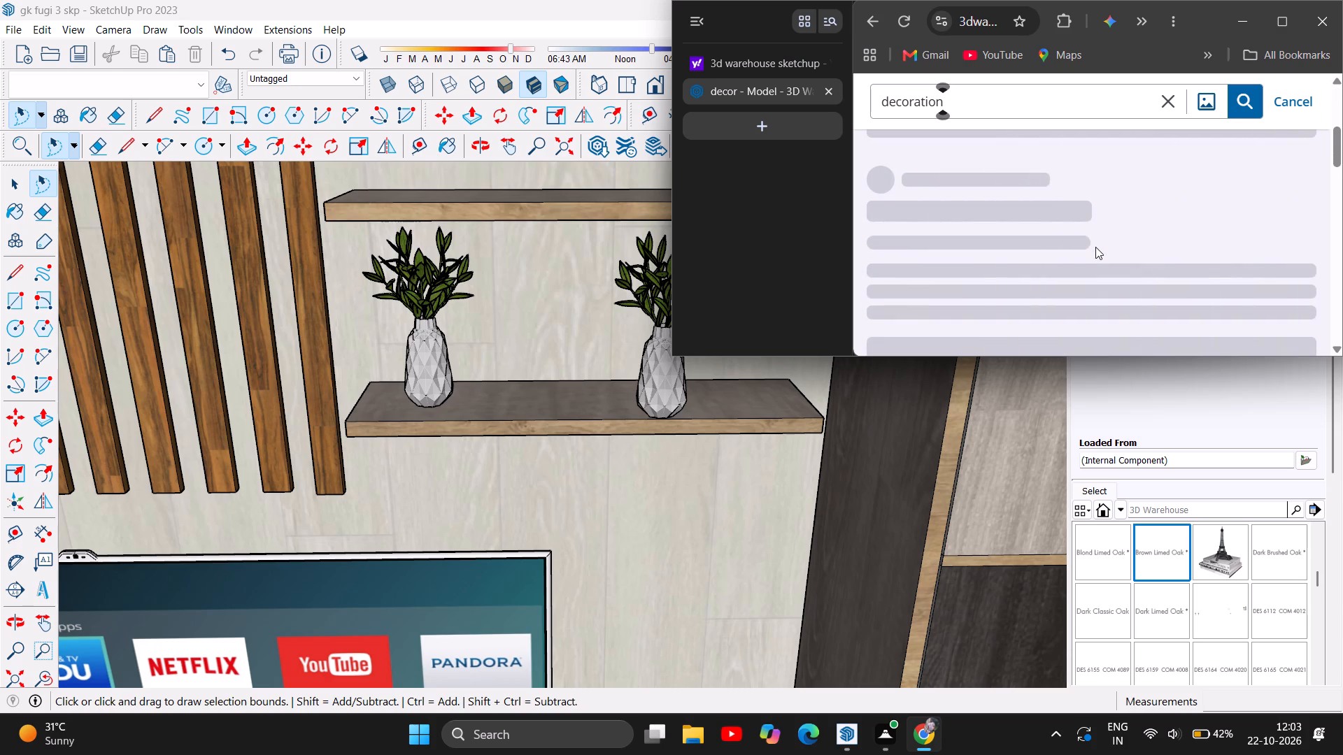
scroll(1095, 247, "up", 1)
scroll(1095, 247, "down", 2)
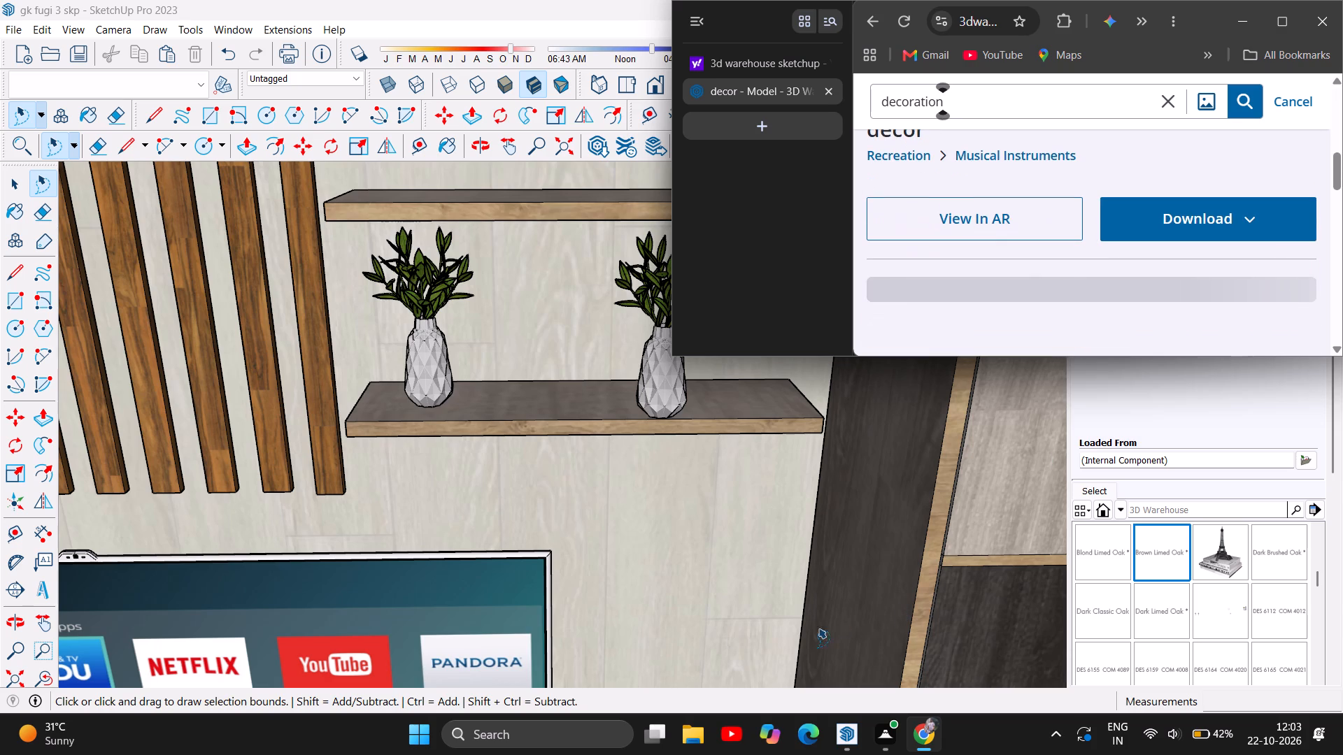
Examine the whole TV wall in the SketchUp model, including the empty shelves and the decor already placed.
scroll(331, 336, "down", 2)
scroll(427, 438, "down", 1)
scroll(517, 456, "down", 4)
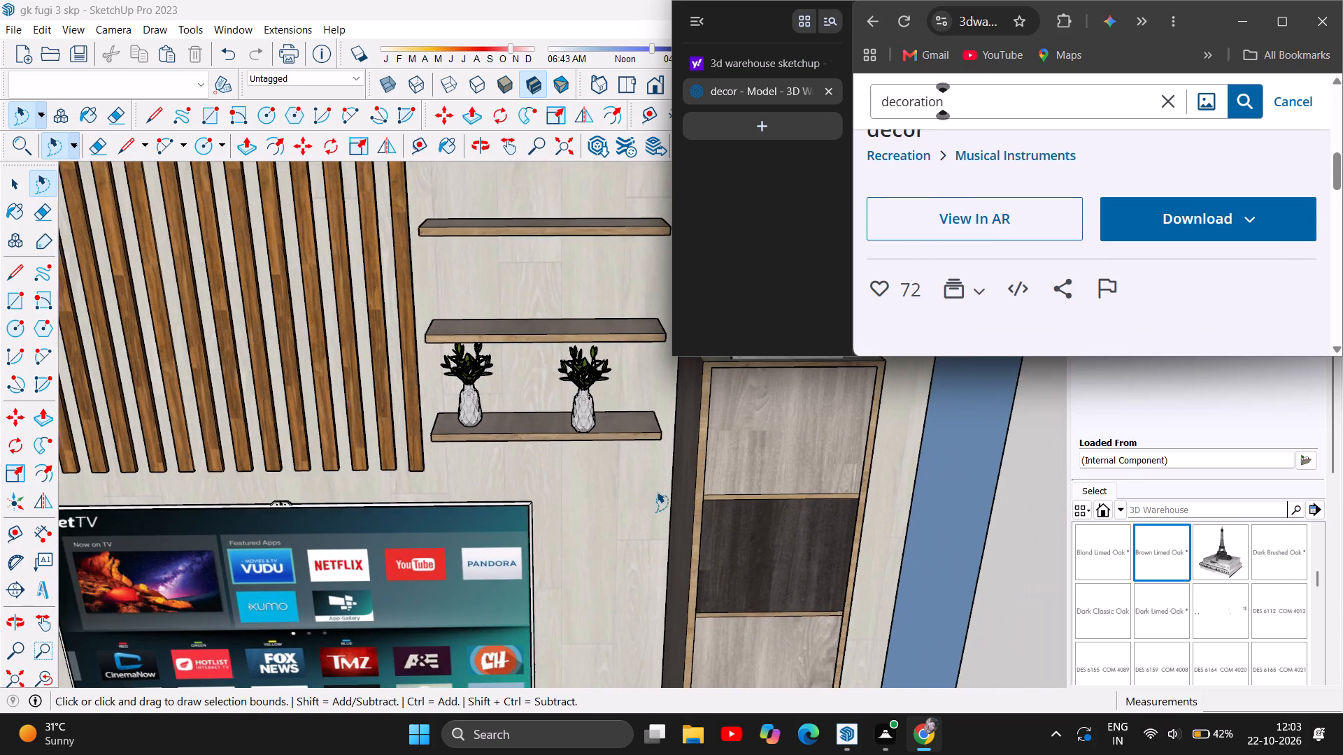
scroll(688, 466, "down", 5)
scroll(299, 430, "down", 7)
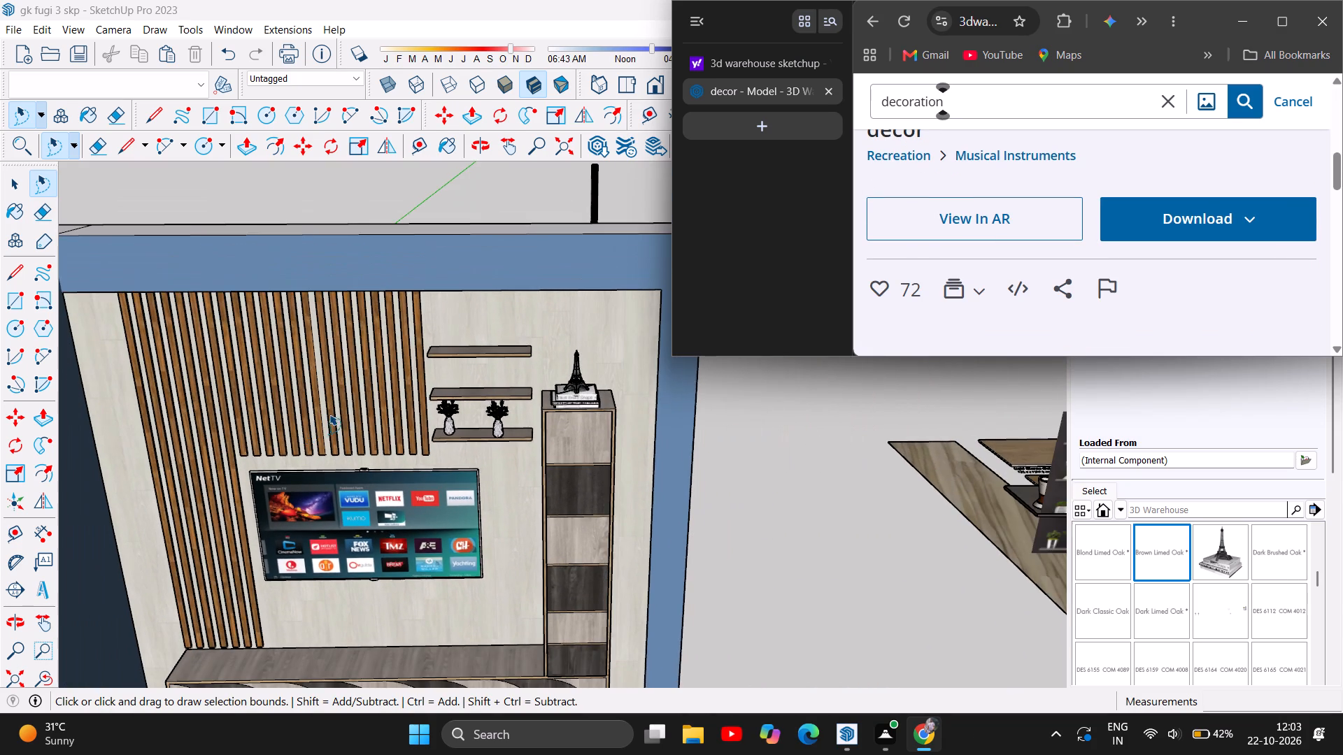
scroll(357, 405, "down", 7)
scroll(486, 384, "down", 5)
scroll(469, 425, "up", 2)
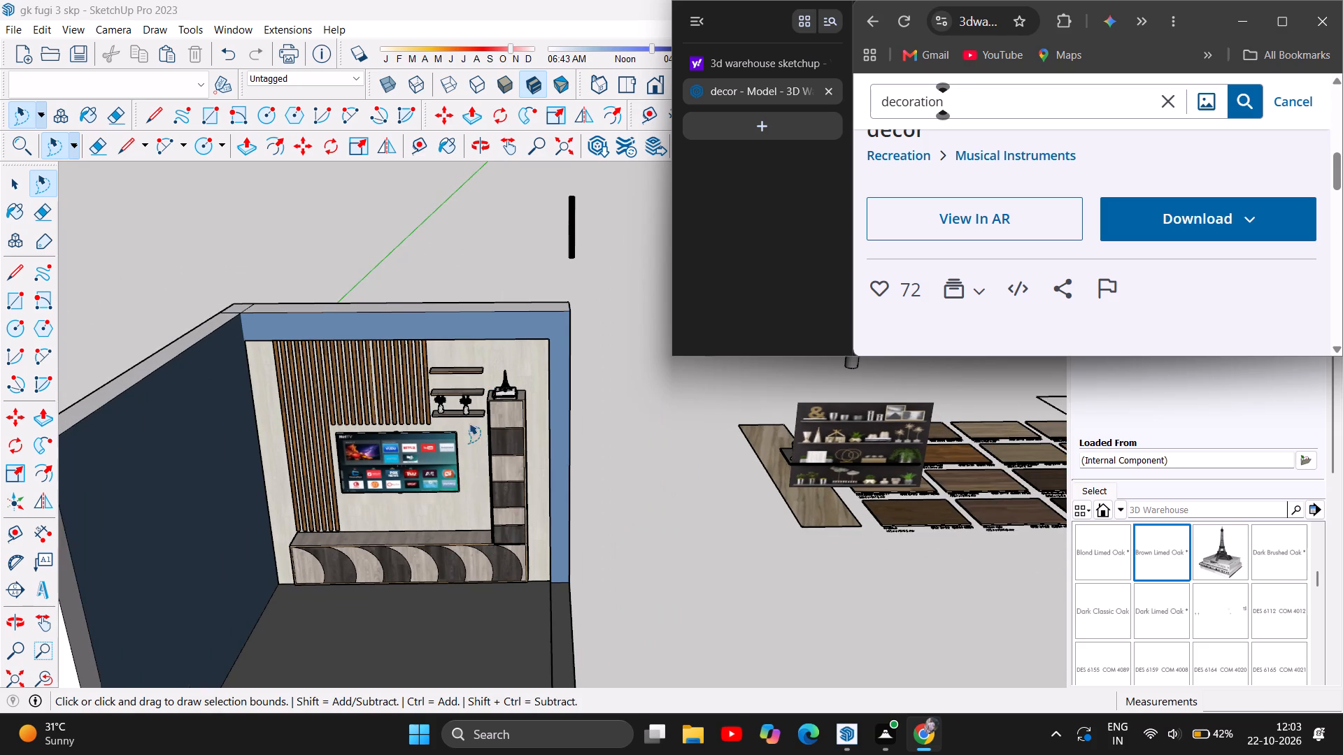
scroll(469, 424, "up", 4)
scroll(492, 360, "up", 1)
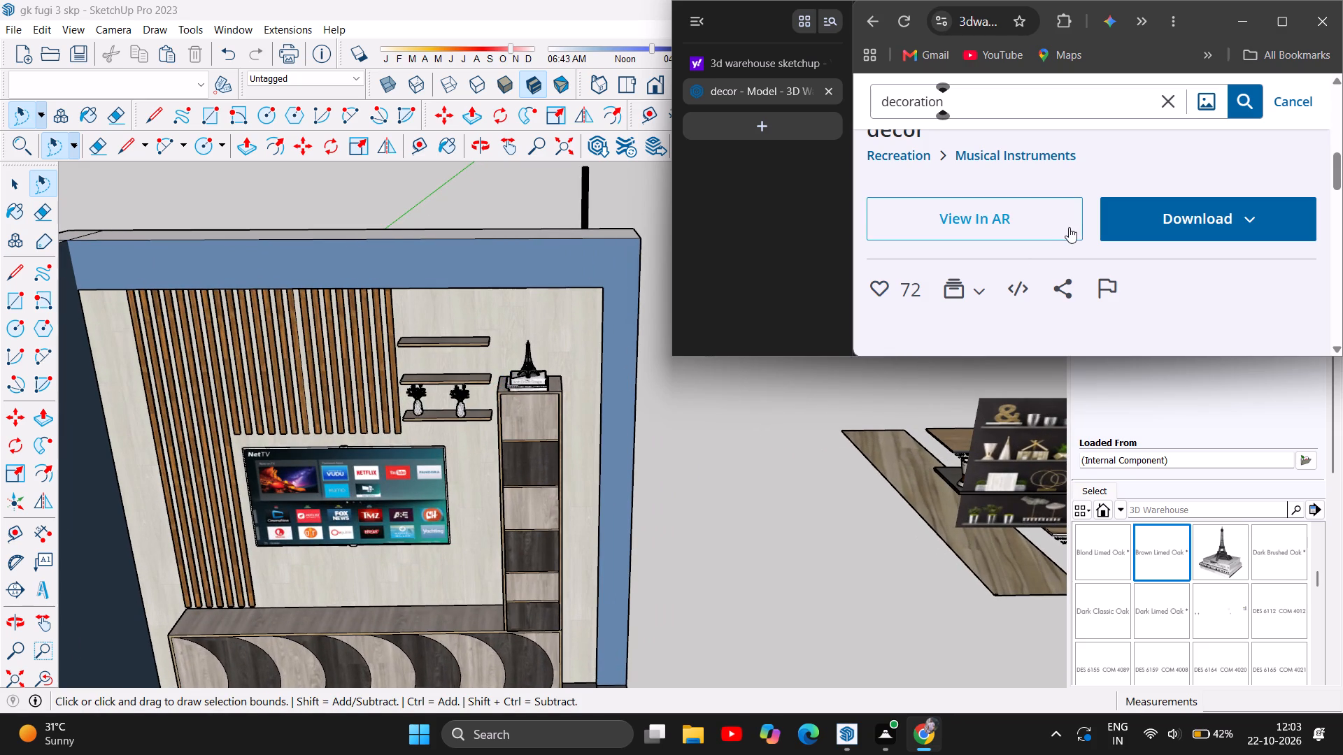
Download the brown dancing-figure "decor" sculpture model from its 3D Warehouse page.
scroll(1068, 236, "up", 4)
scroll(1070, 238, "down", 1)
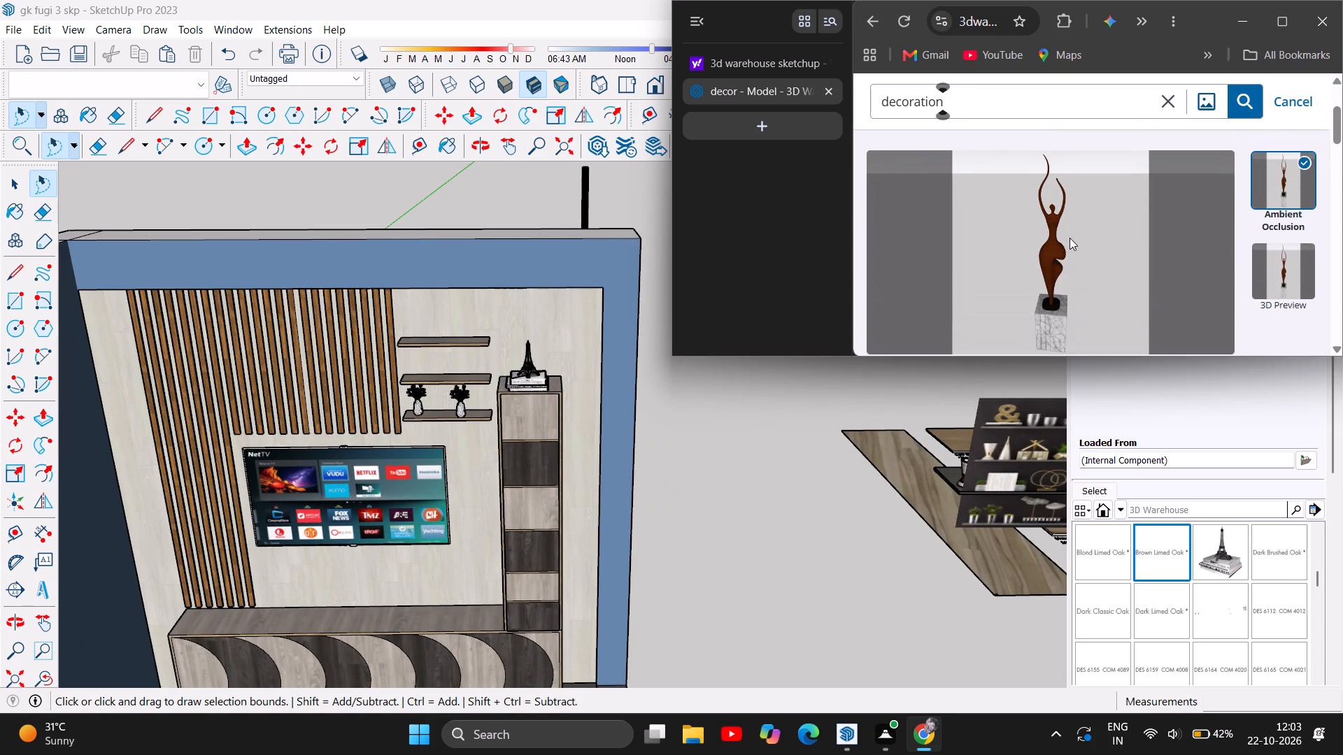
scroll(1070, 238, "up", 1)
scroll(1139, 241, "down", 3)
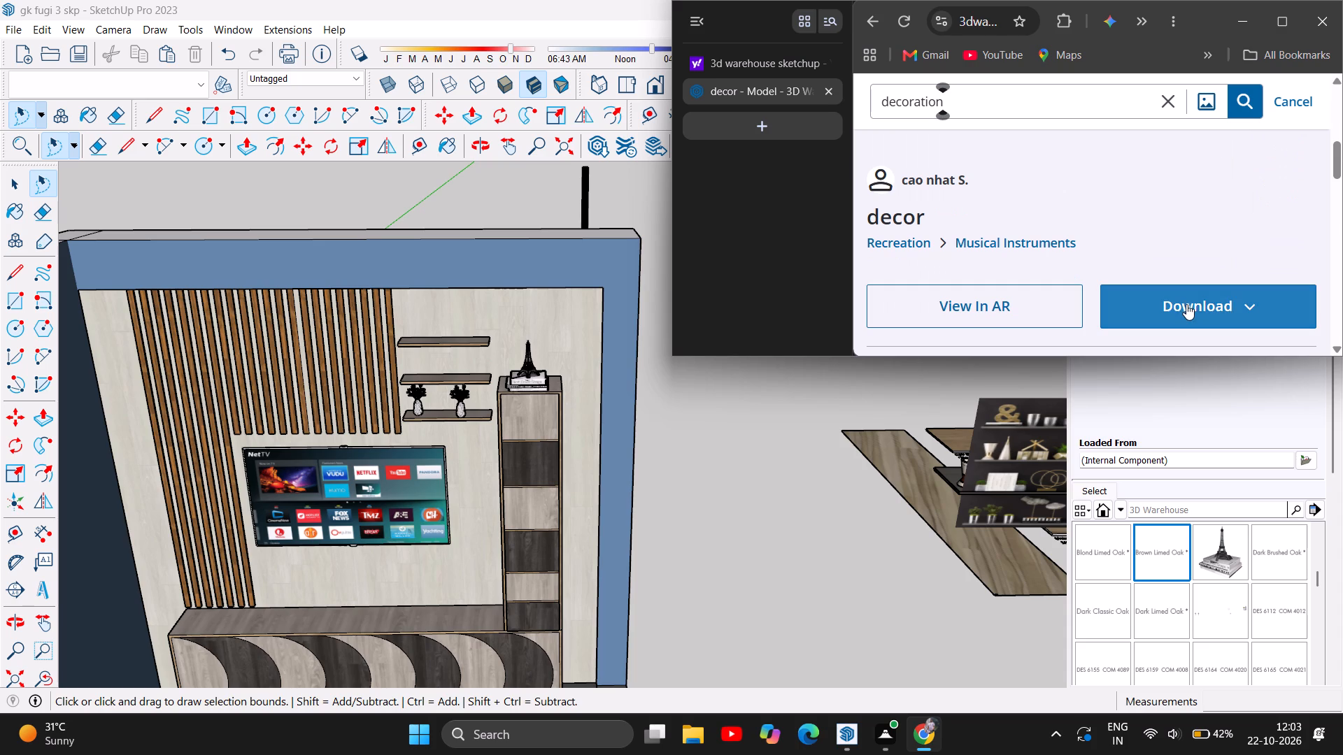
left_click(1186, 304)
left_click(1124, 168)
scroll(1058, 243, "up", 1)
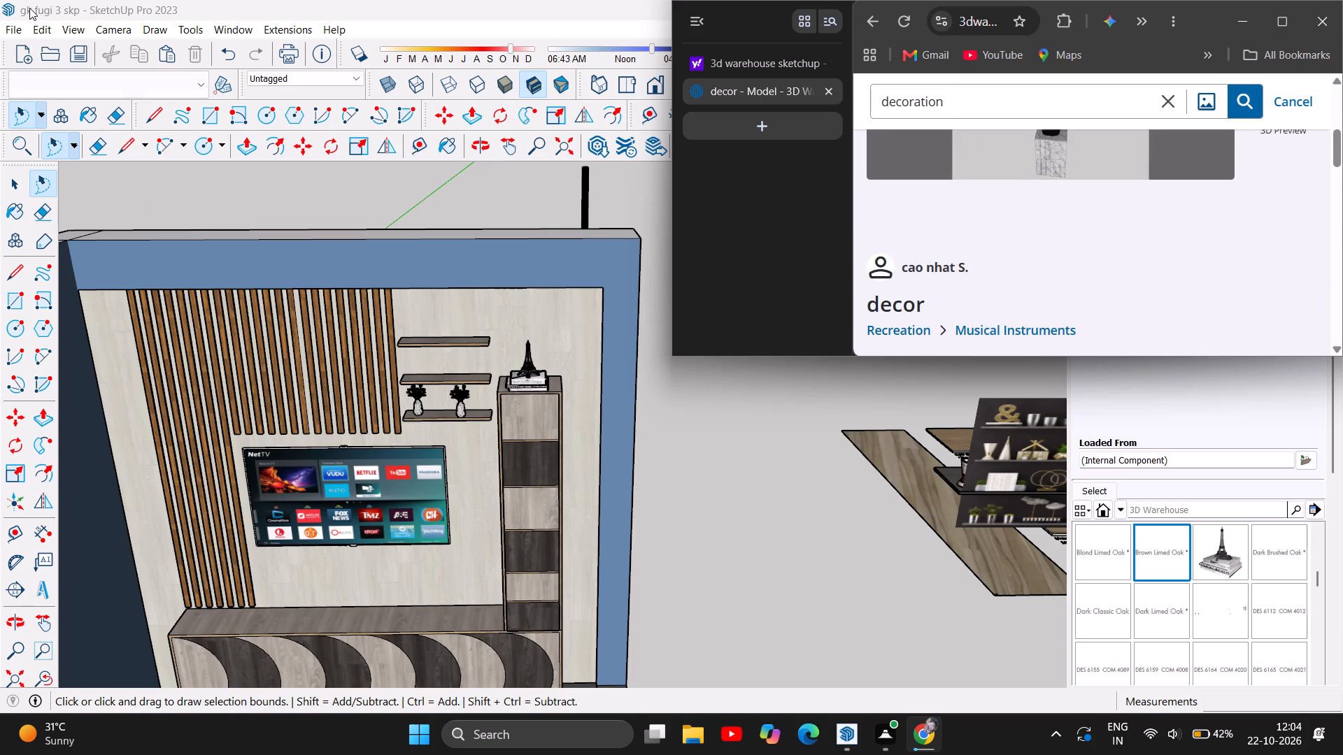
Start a model import from the Downloads folder and preview the decor files downloaded today.
left_click(9, 29)
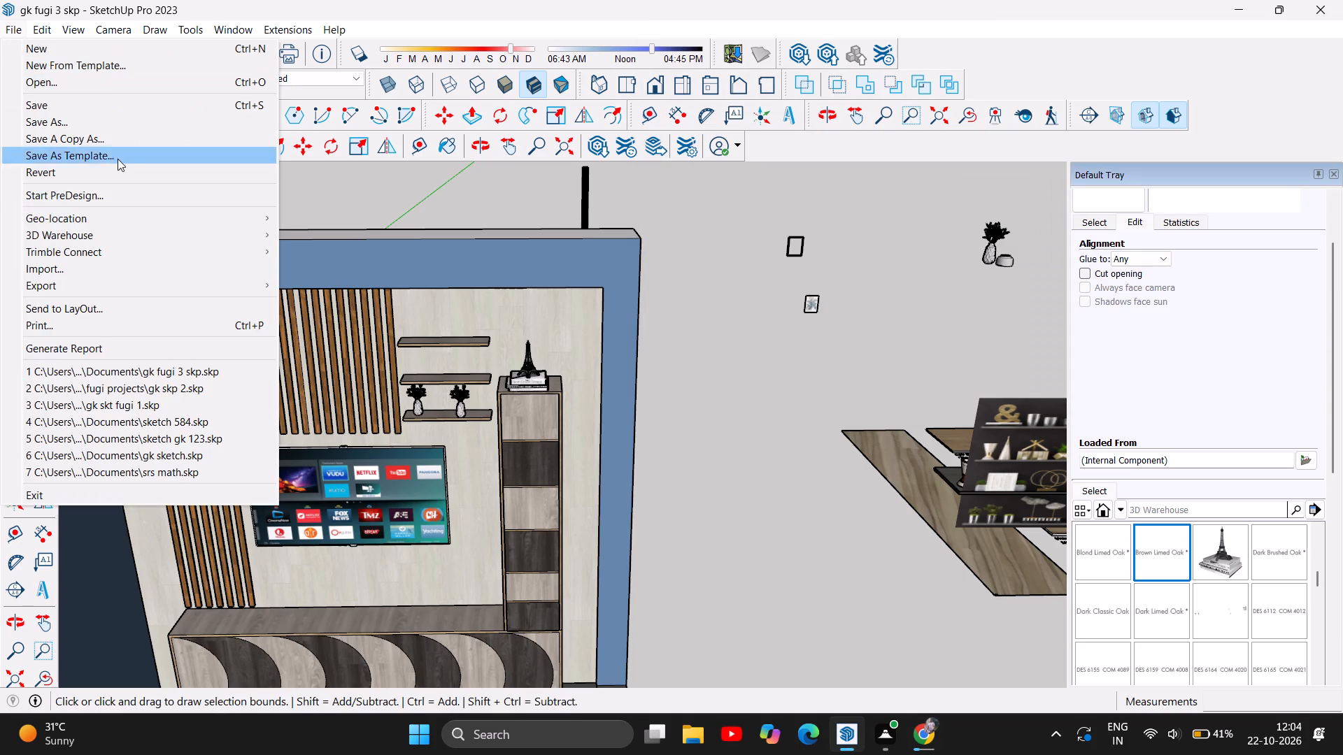
left_click(85, 268)
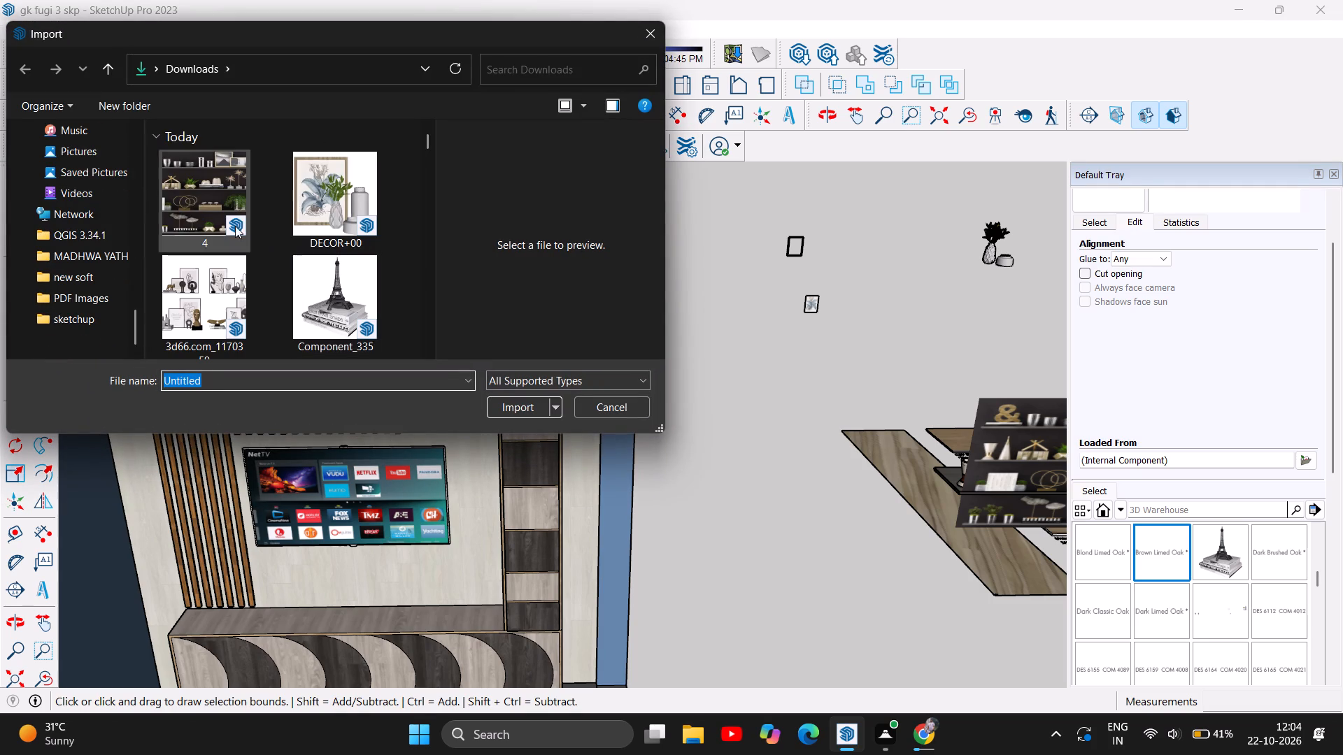
scroll(373, 292, "up", 3)
scroll(373, 292, "down", 3)
scroll(373, 292, "up", 1)
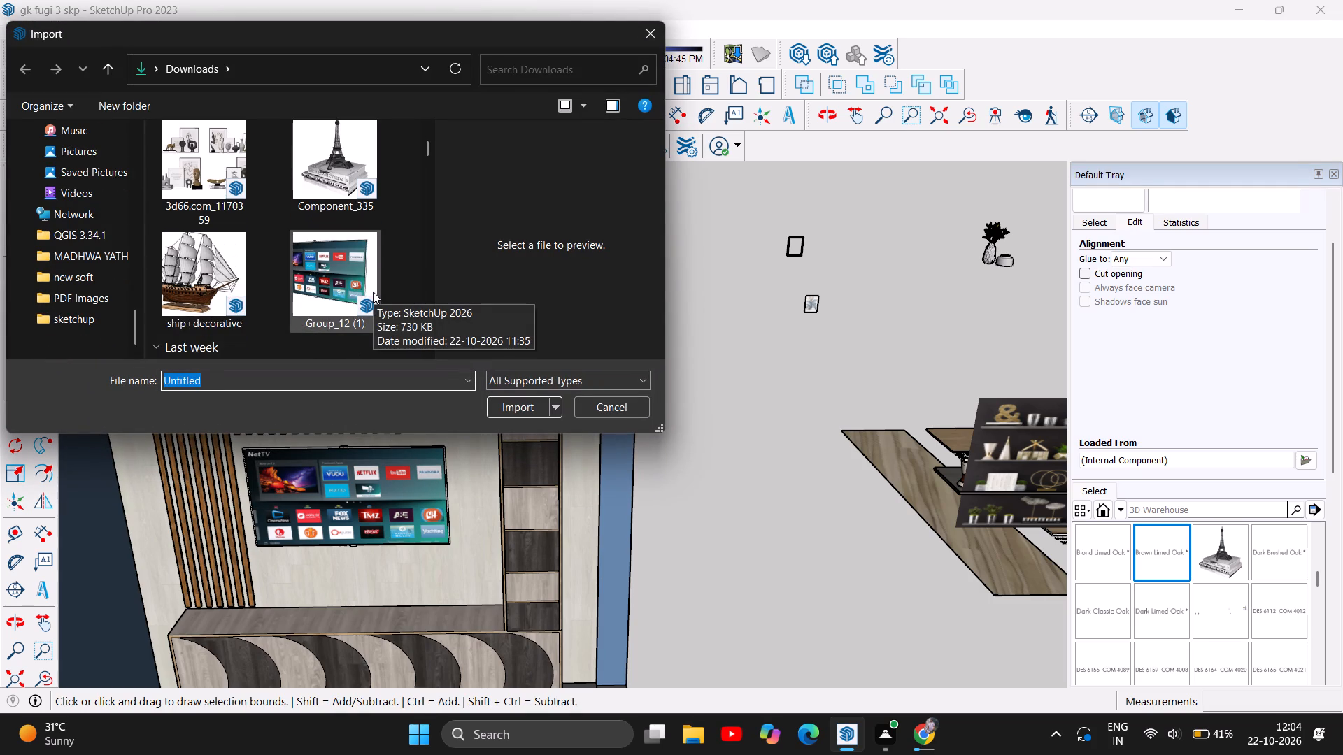
scroll(373, 292, "up", 1)
scroll(373, 292, "down", 4)
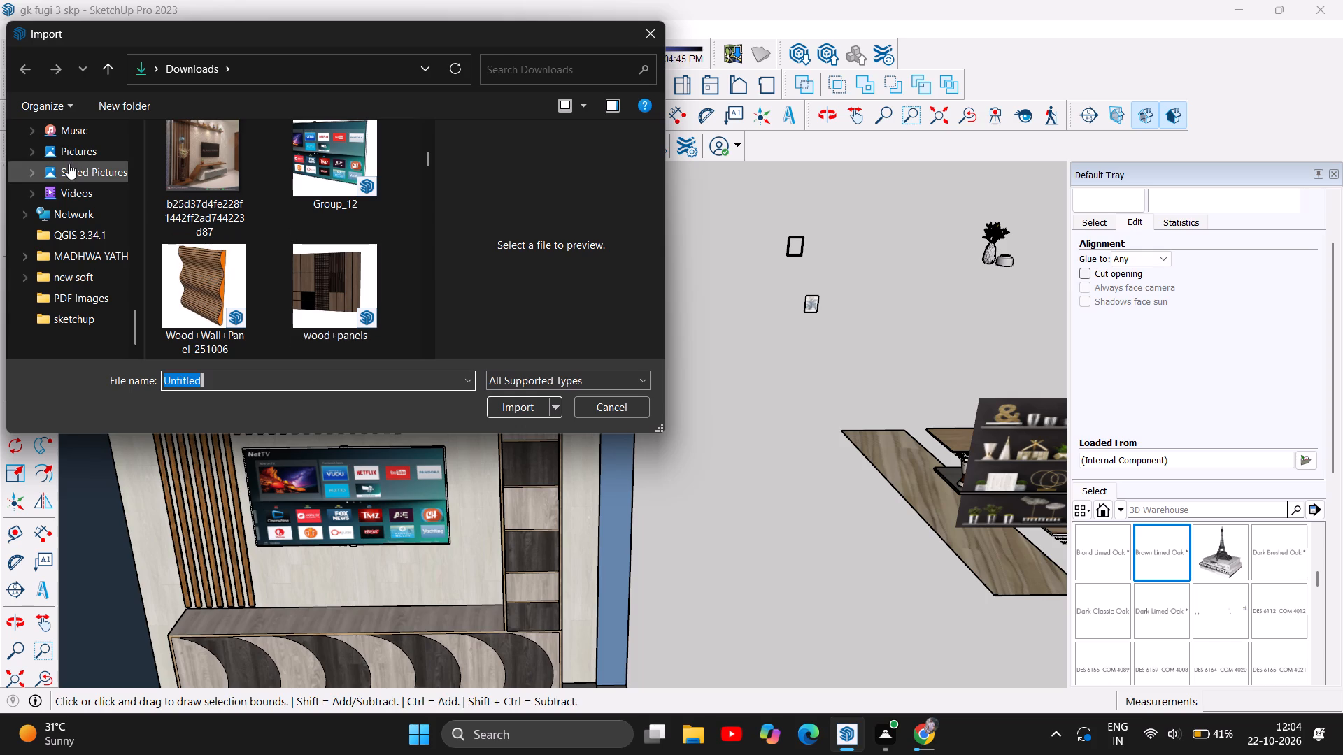
scroll(71, 231, "up", 5)
scroll(70, 164, "up", 6)
left_click(94, 226)
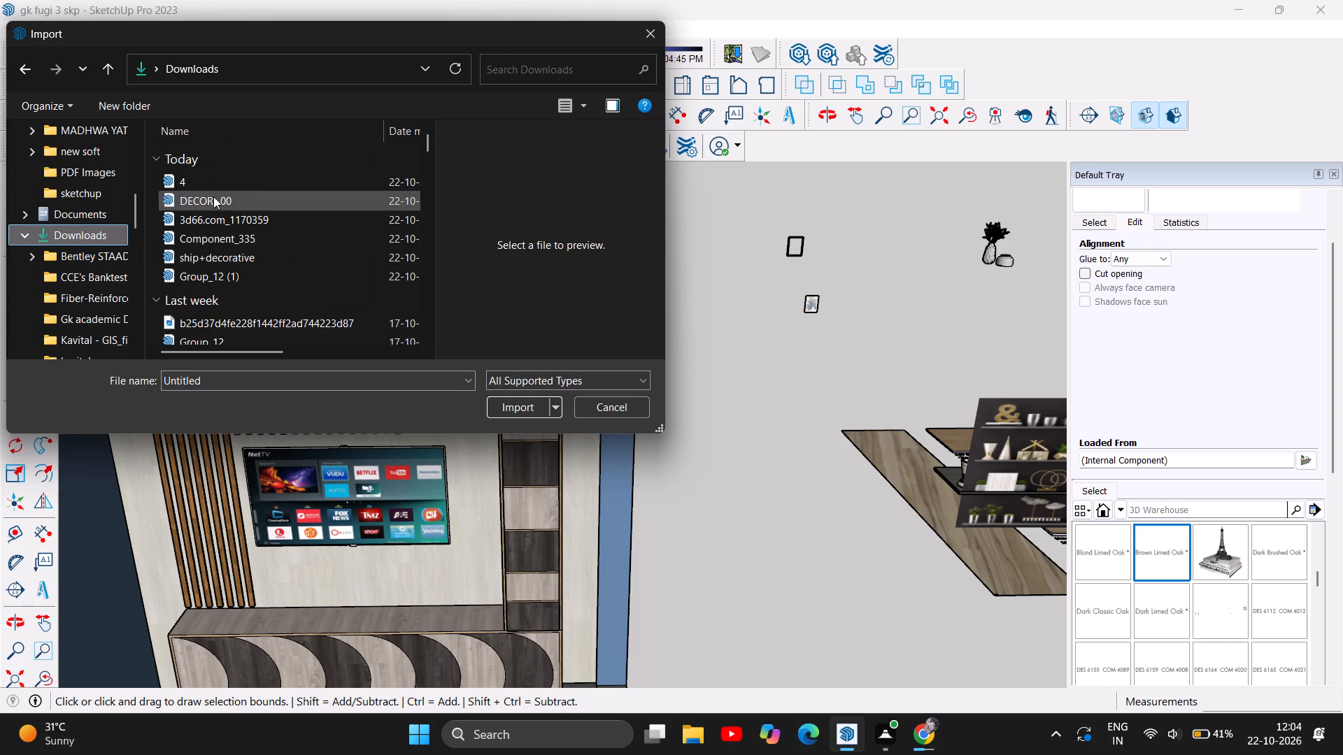
left_click(264, 186)
left_click(269, 201)
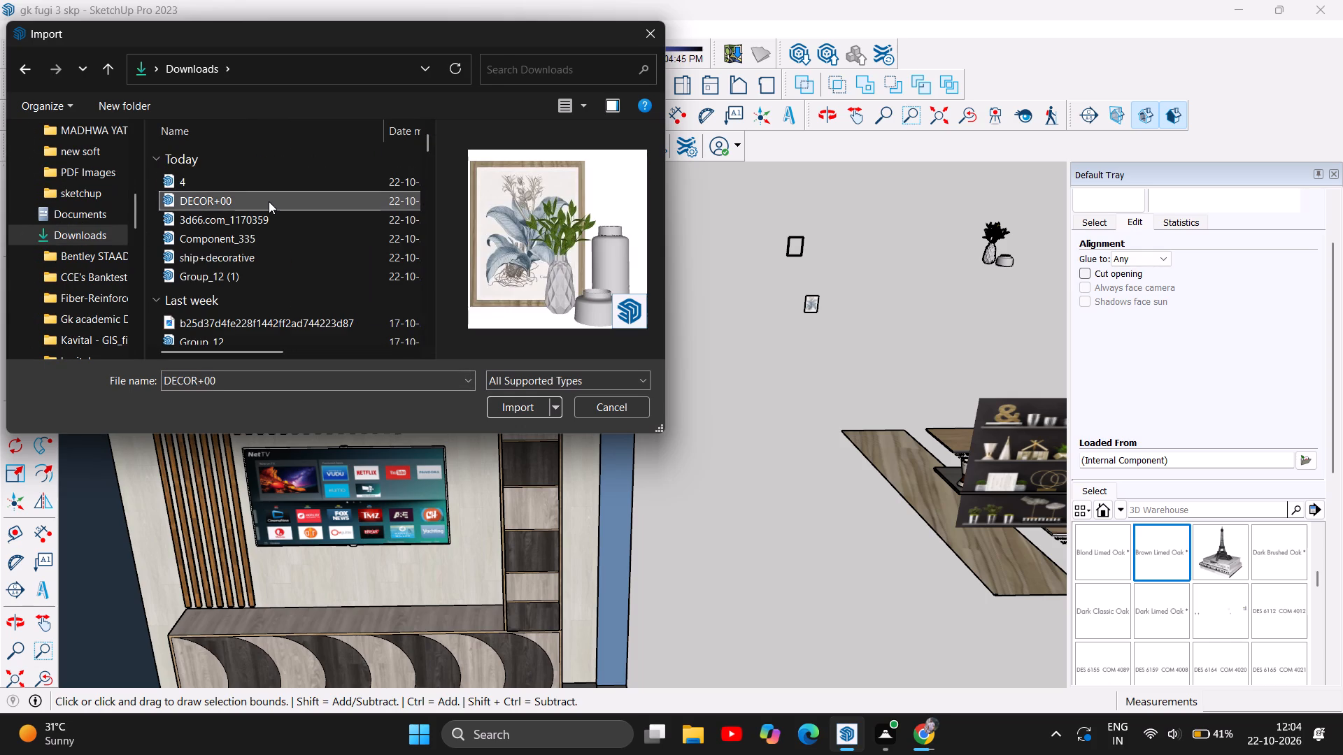
left_click(269, 223)
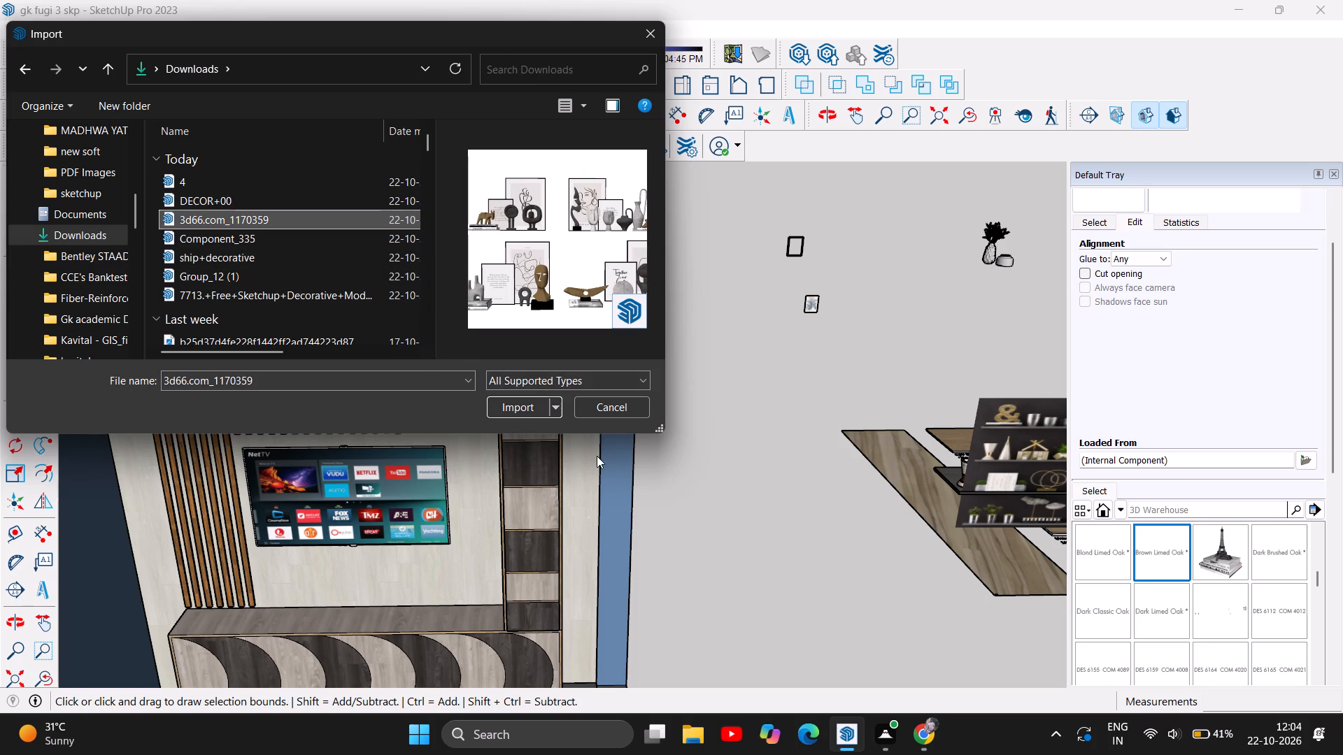
left_click(251, 239)
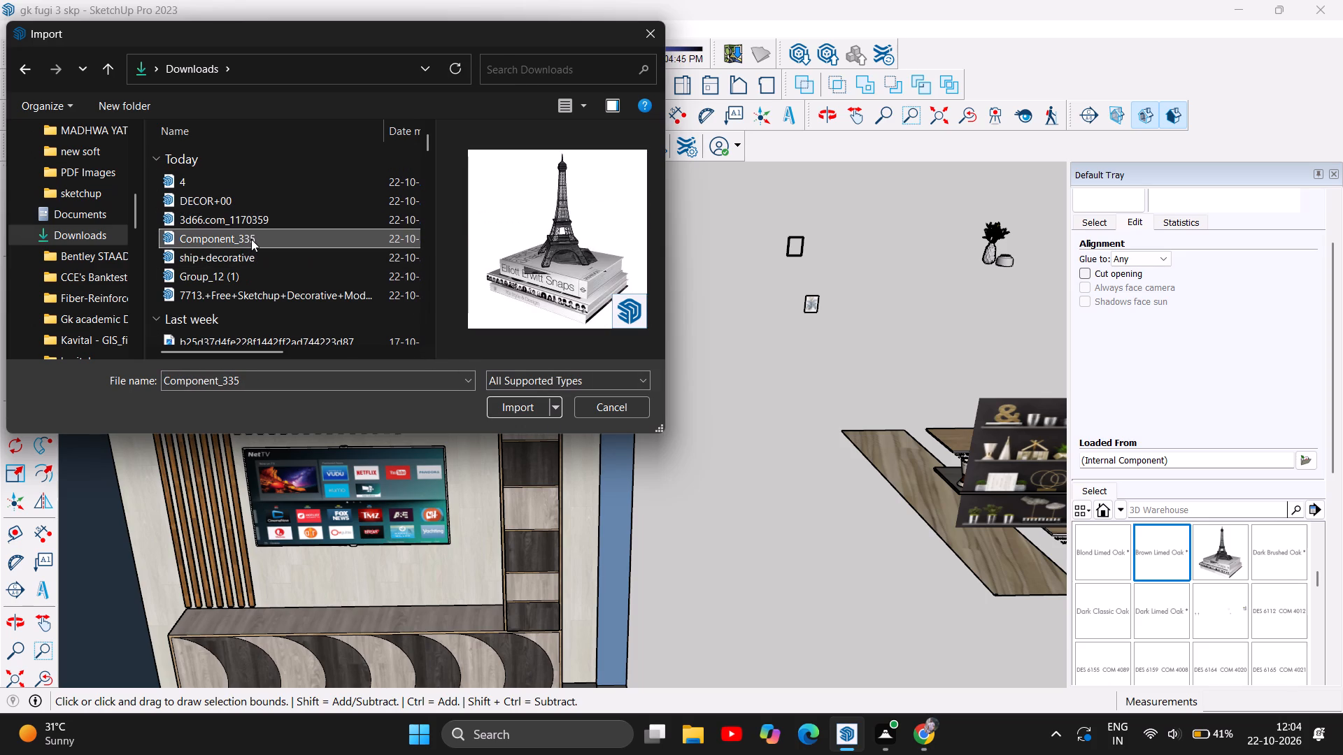
left_click(250, 254)
left_click(250, 270)
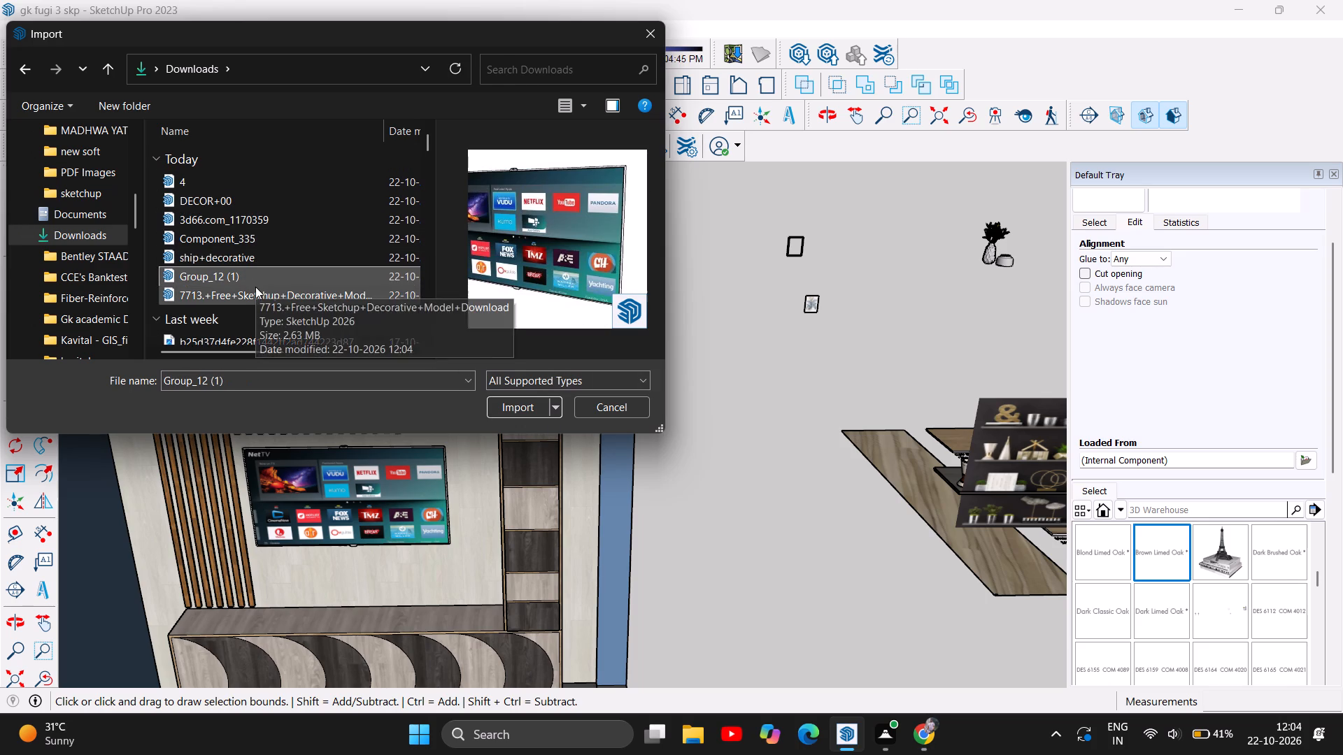
Import the 3d66.com_1170359 set of sculptures and framed prints and place it outside the room, beyond the loose decor pieces.
left_click(259, 222)
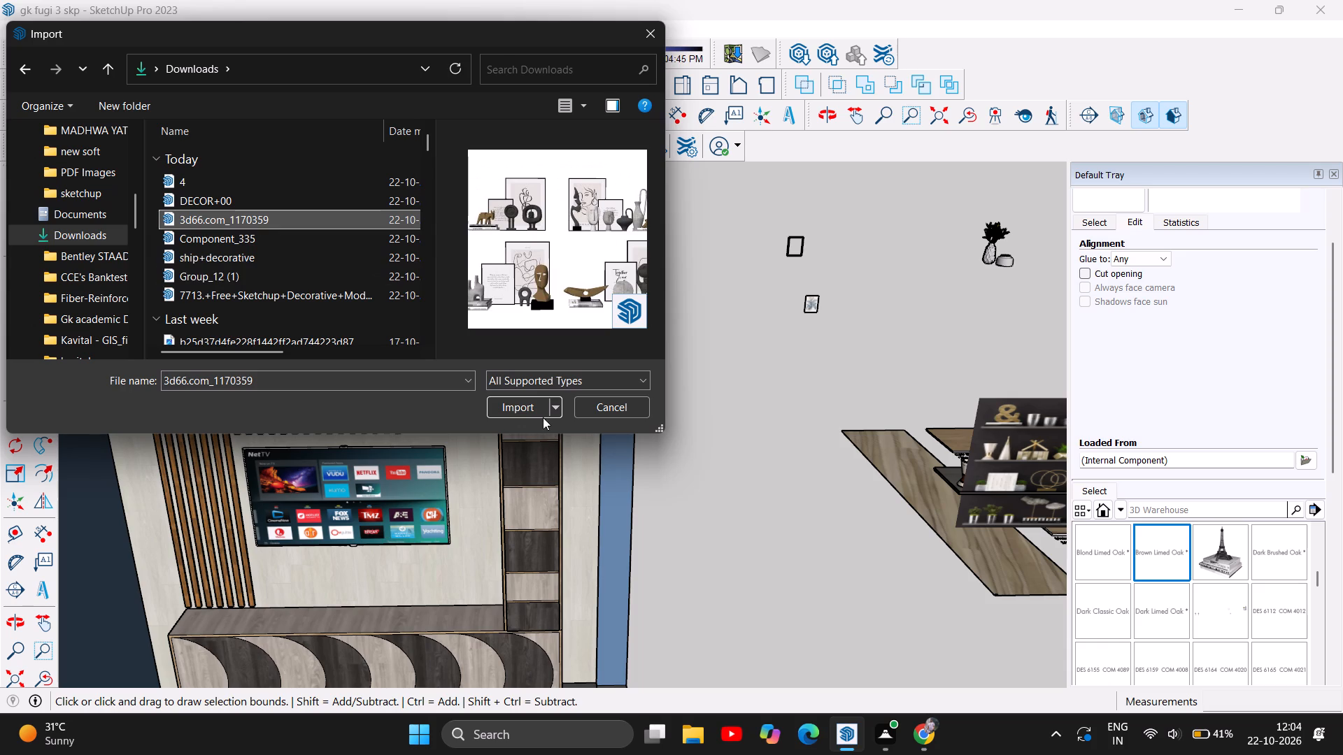
left_click(525, 405)
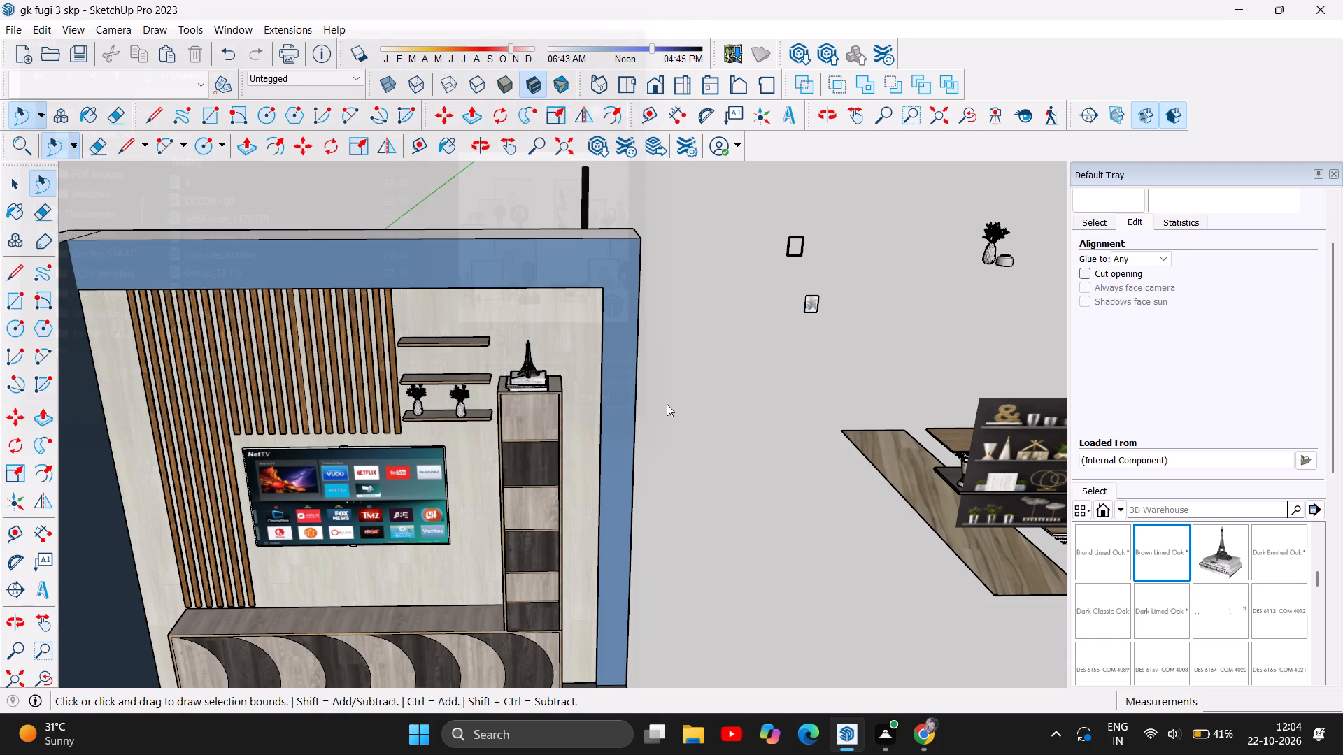
left_click(791, 418)
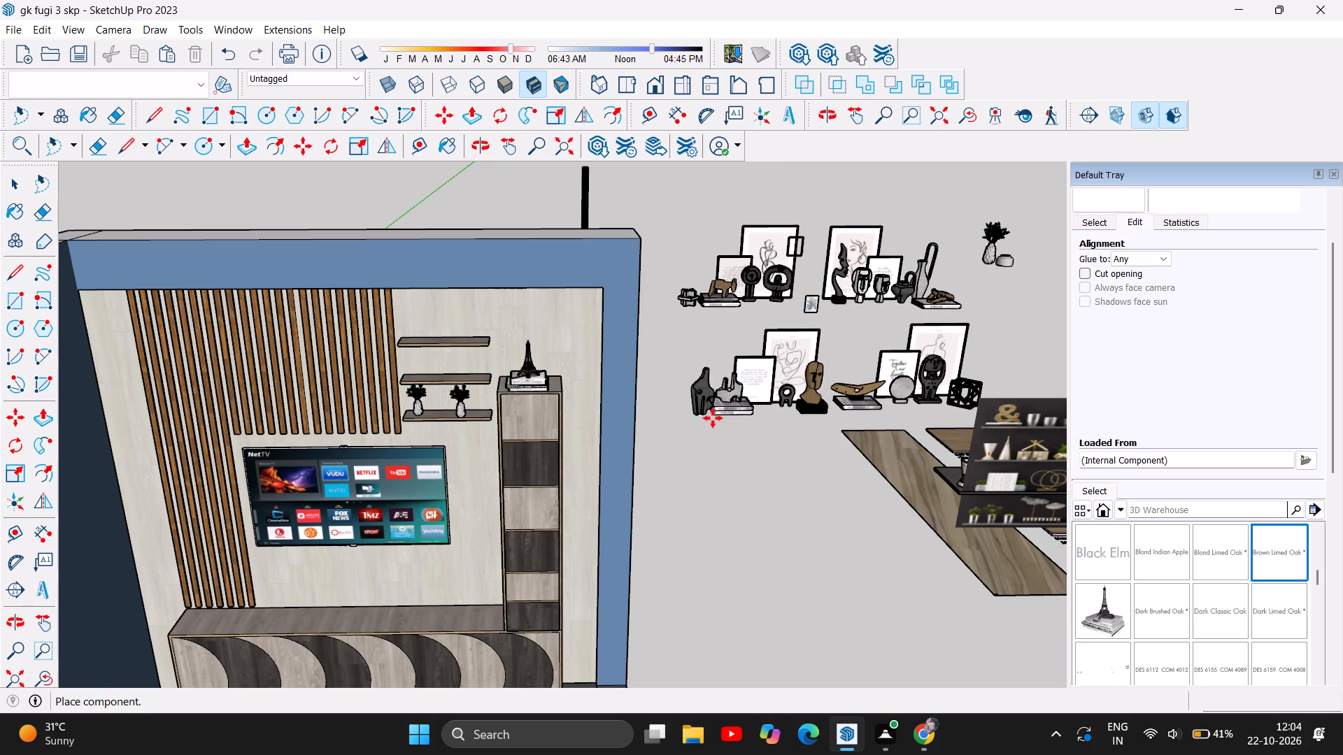
scroll(713, 418, "down", 5)
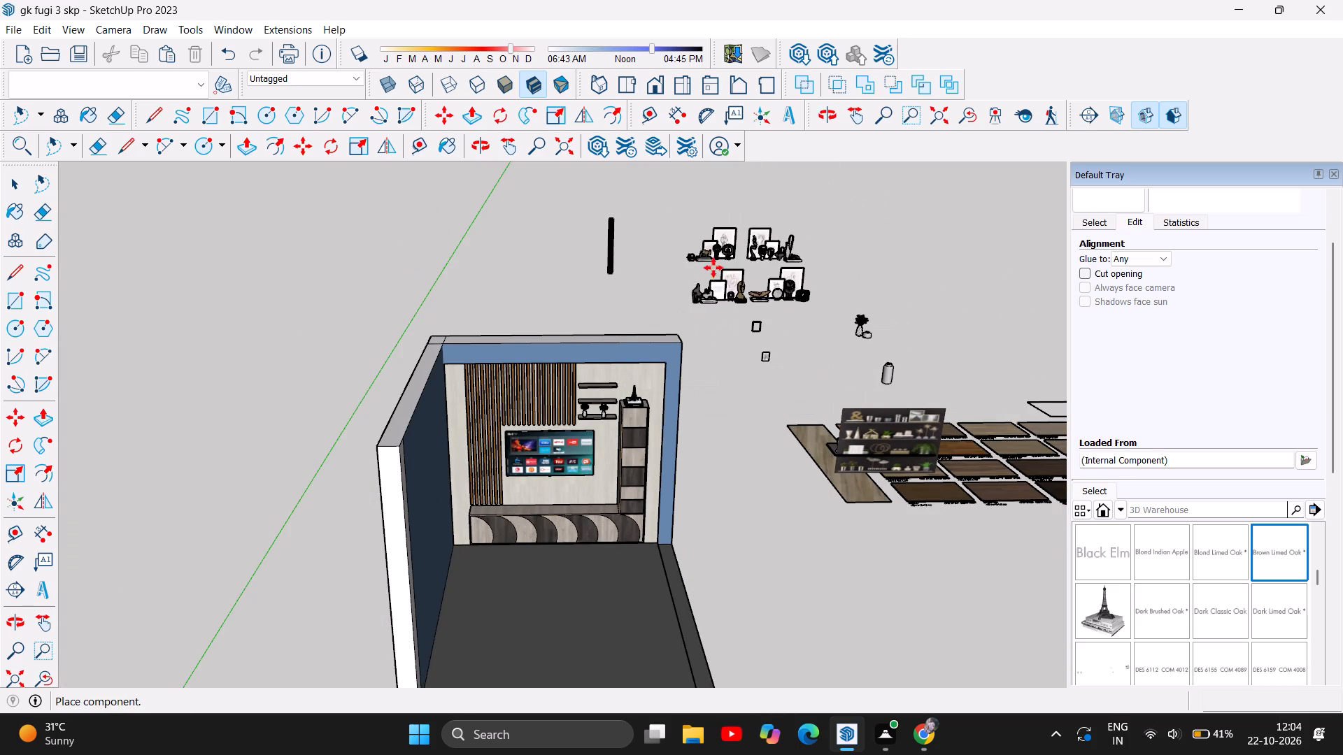
left_click(716, 261)
Examine the sculptures, books and framed prints of the newly imported decor set up close and as a whole.
scroll(772, 226, "up", 5)
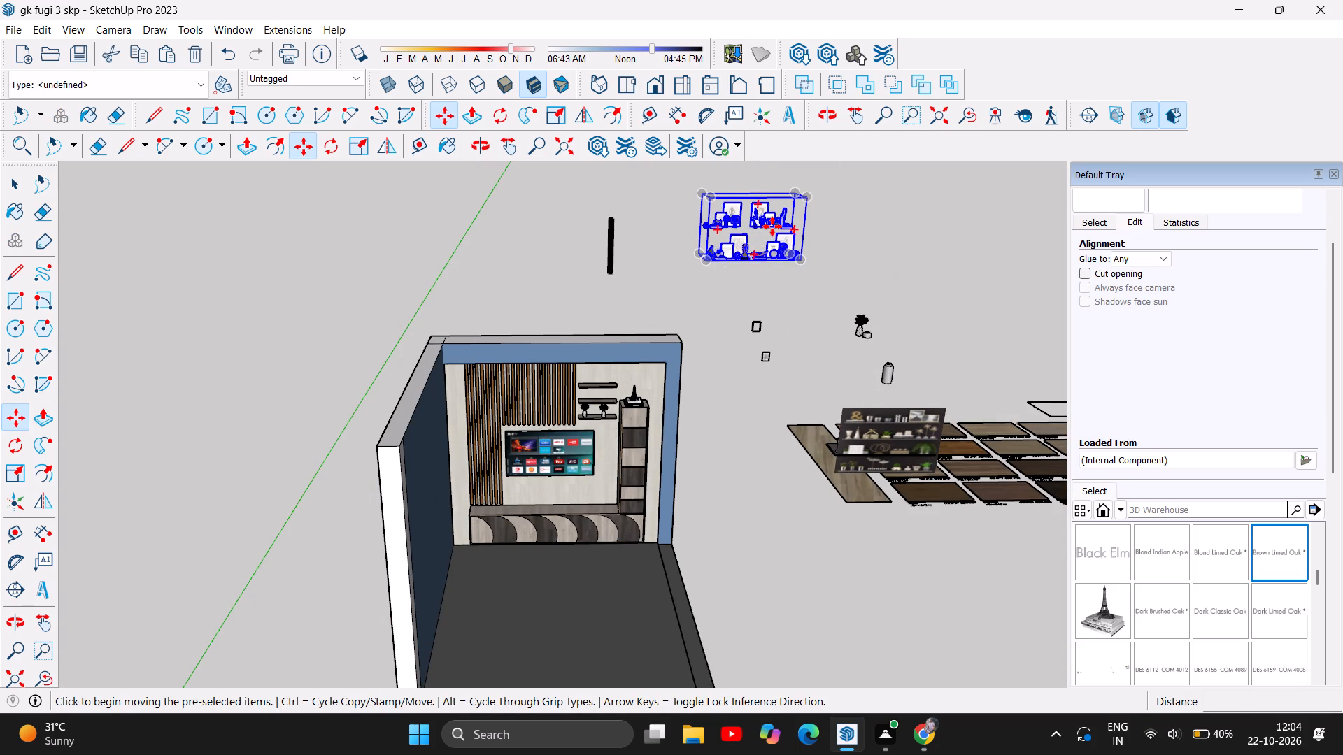
scroll(772, 226, "up", 11)
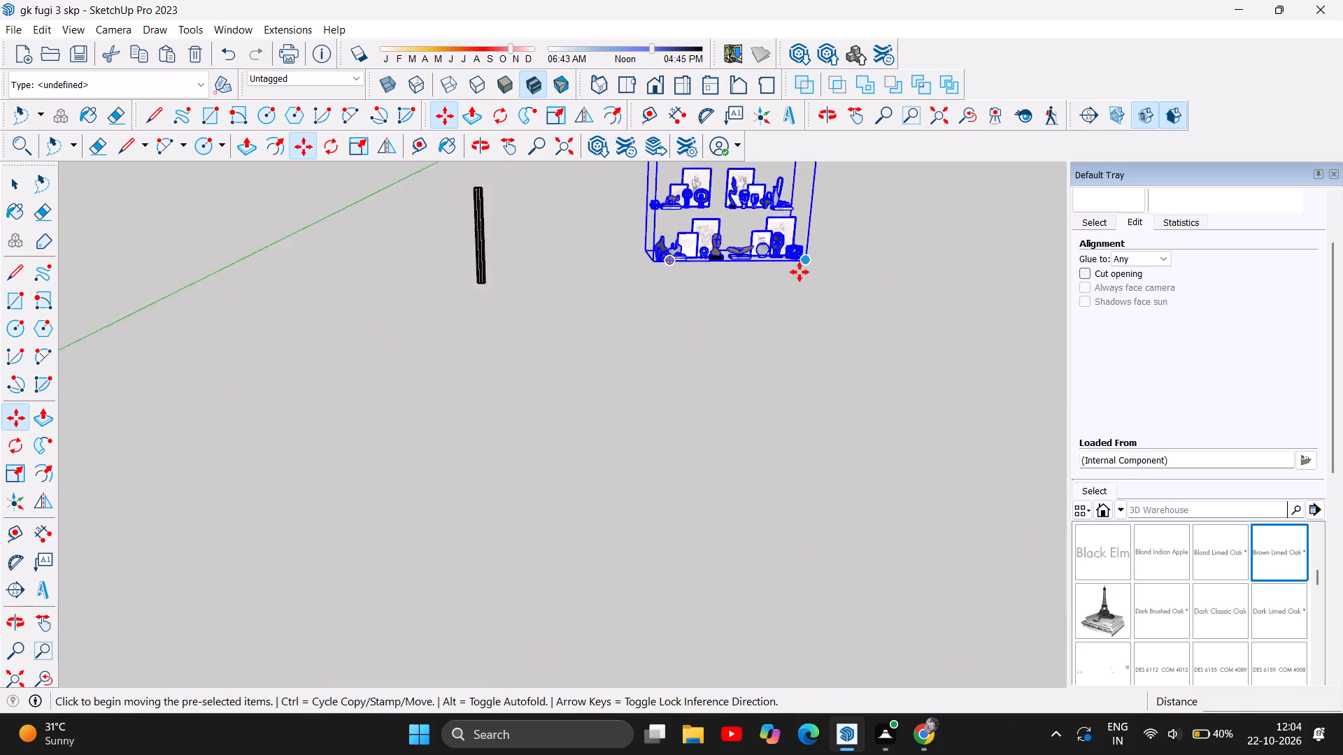
scroll(730, 243, "up", 17)
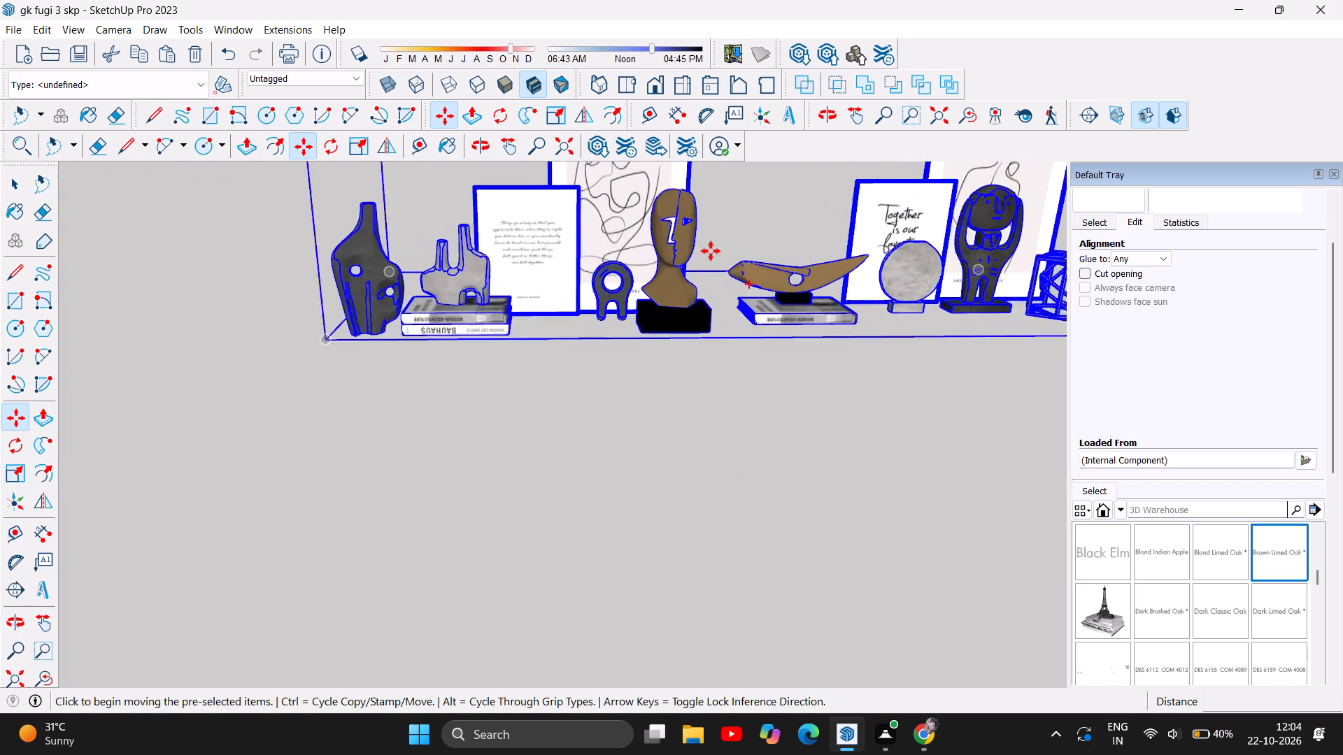
scroll(676, 305, "up", 5)
left_click_drag(621, 299, 610, 333)
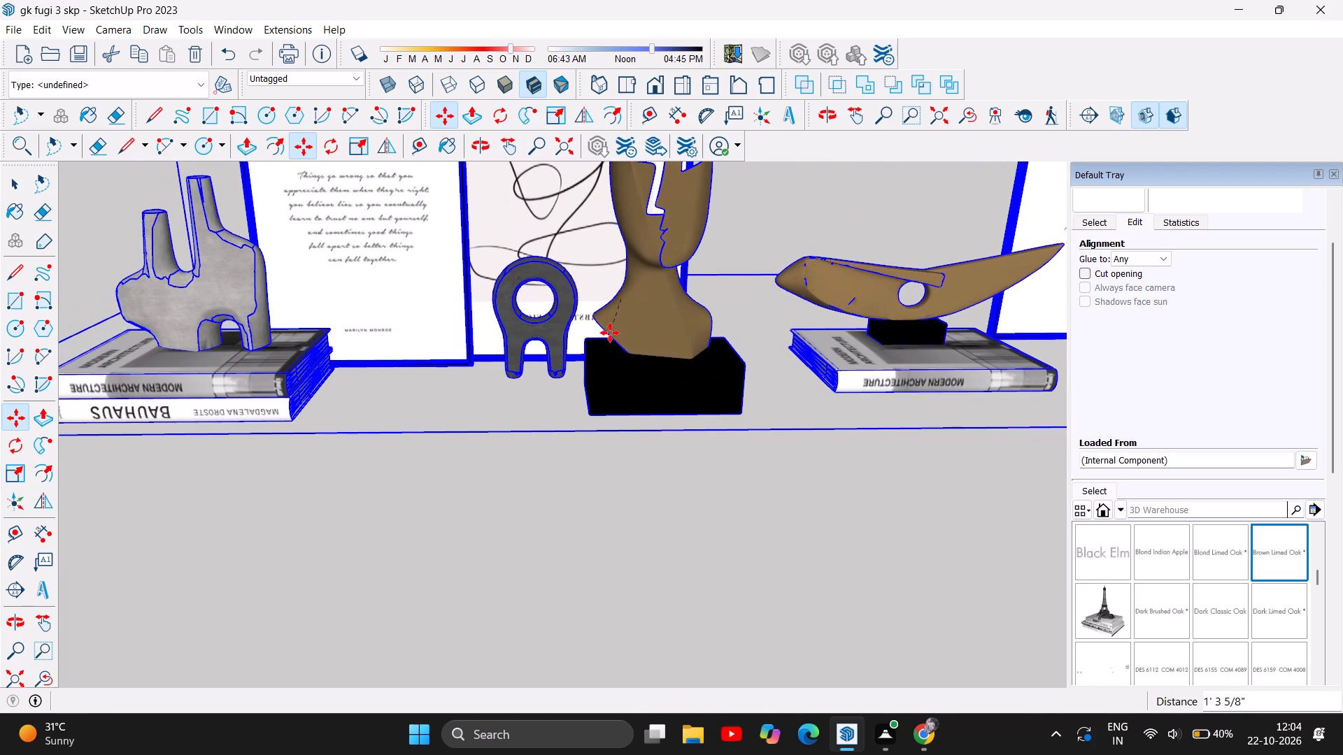
left_click(560, 504)
left_click(564, 499)
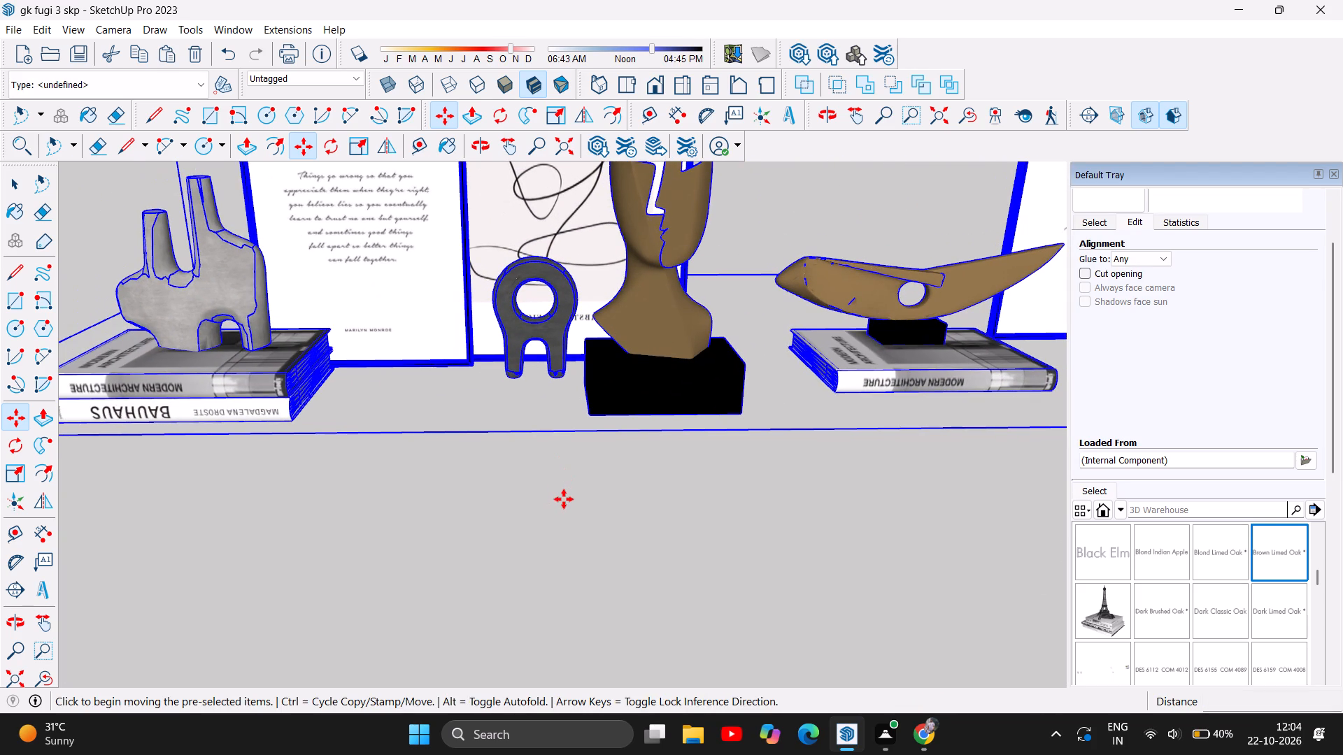
scroll(424, 495, "down", 6)
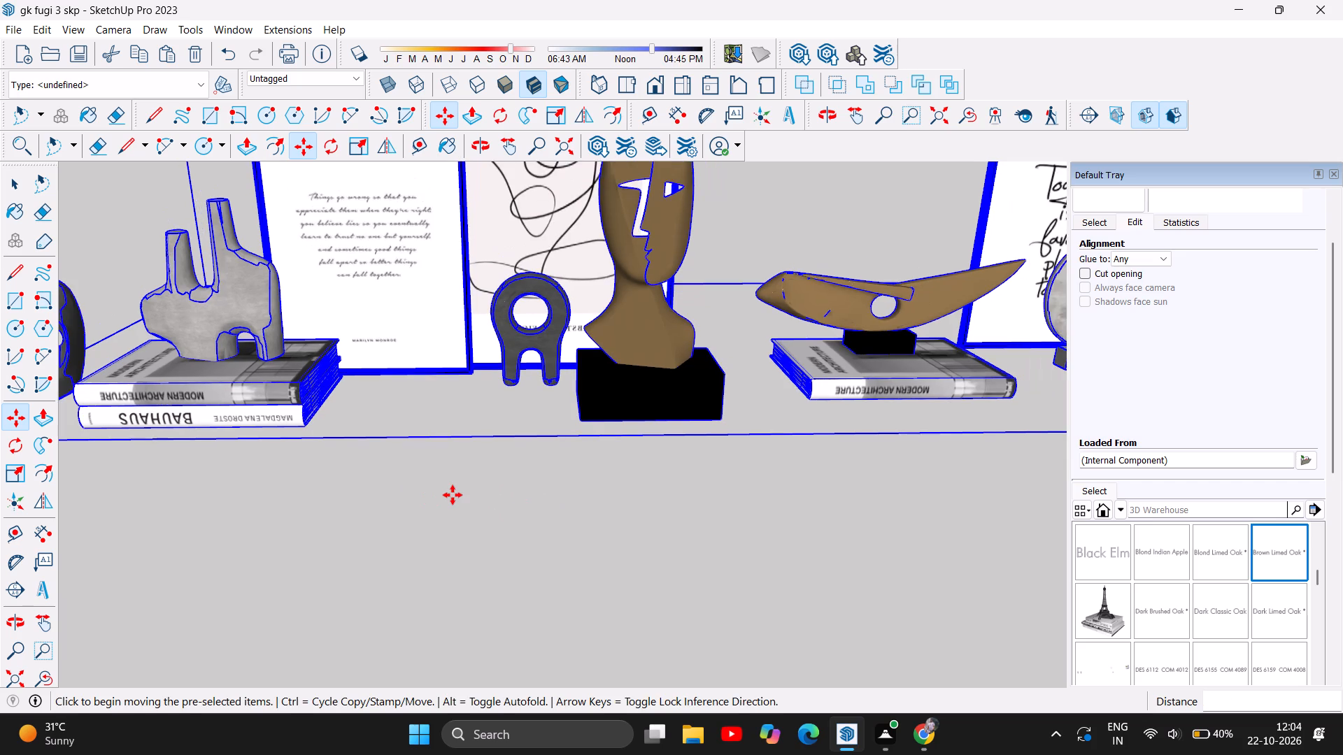
scroll(453, 495, "down", 11)
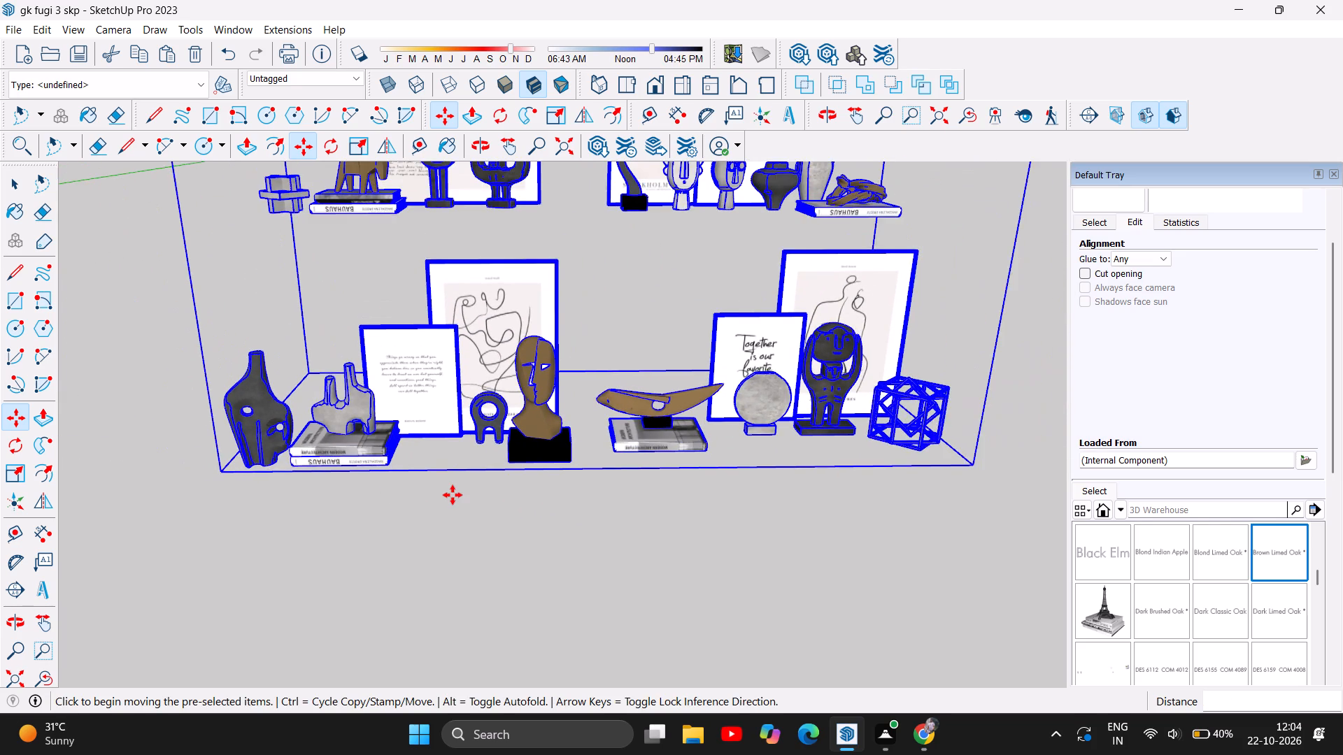
scroll(453, 495, "down", 3)
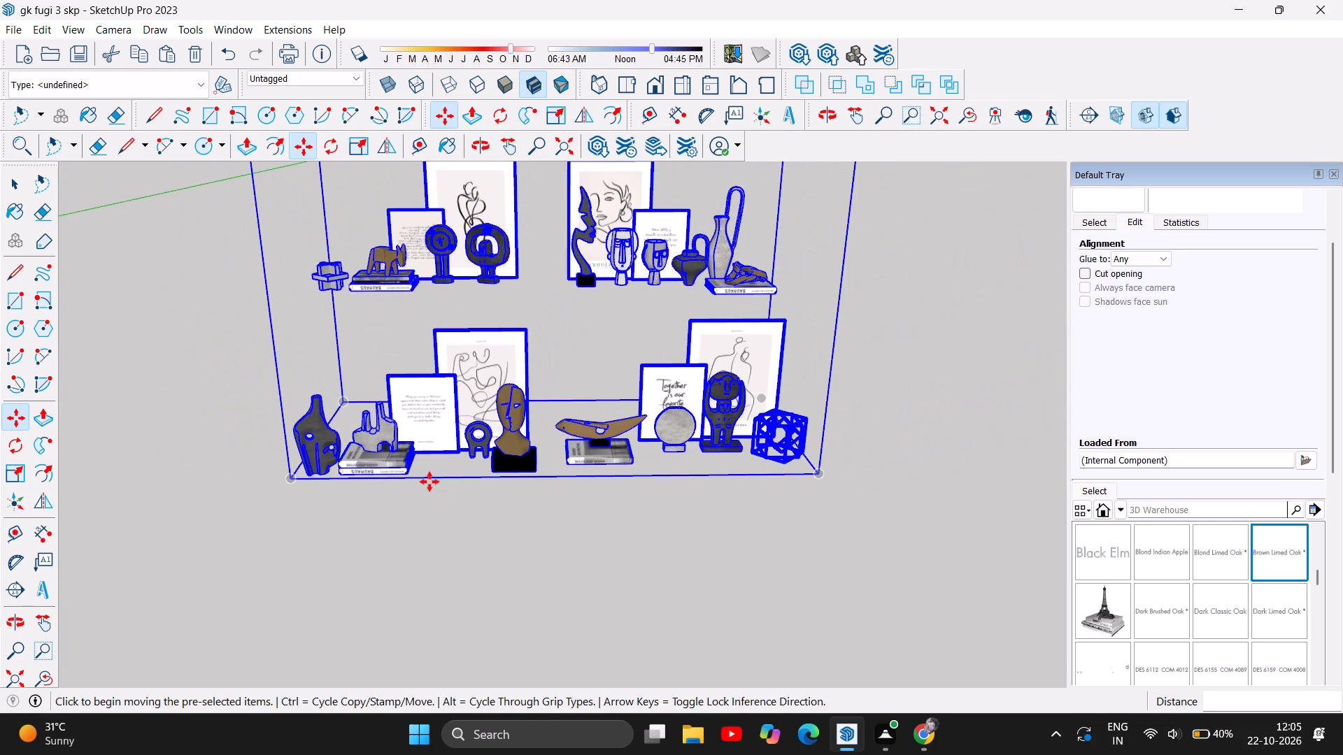